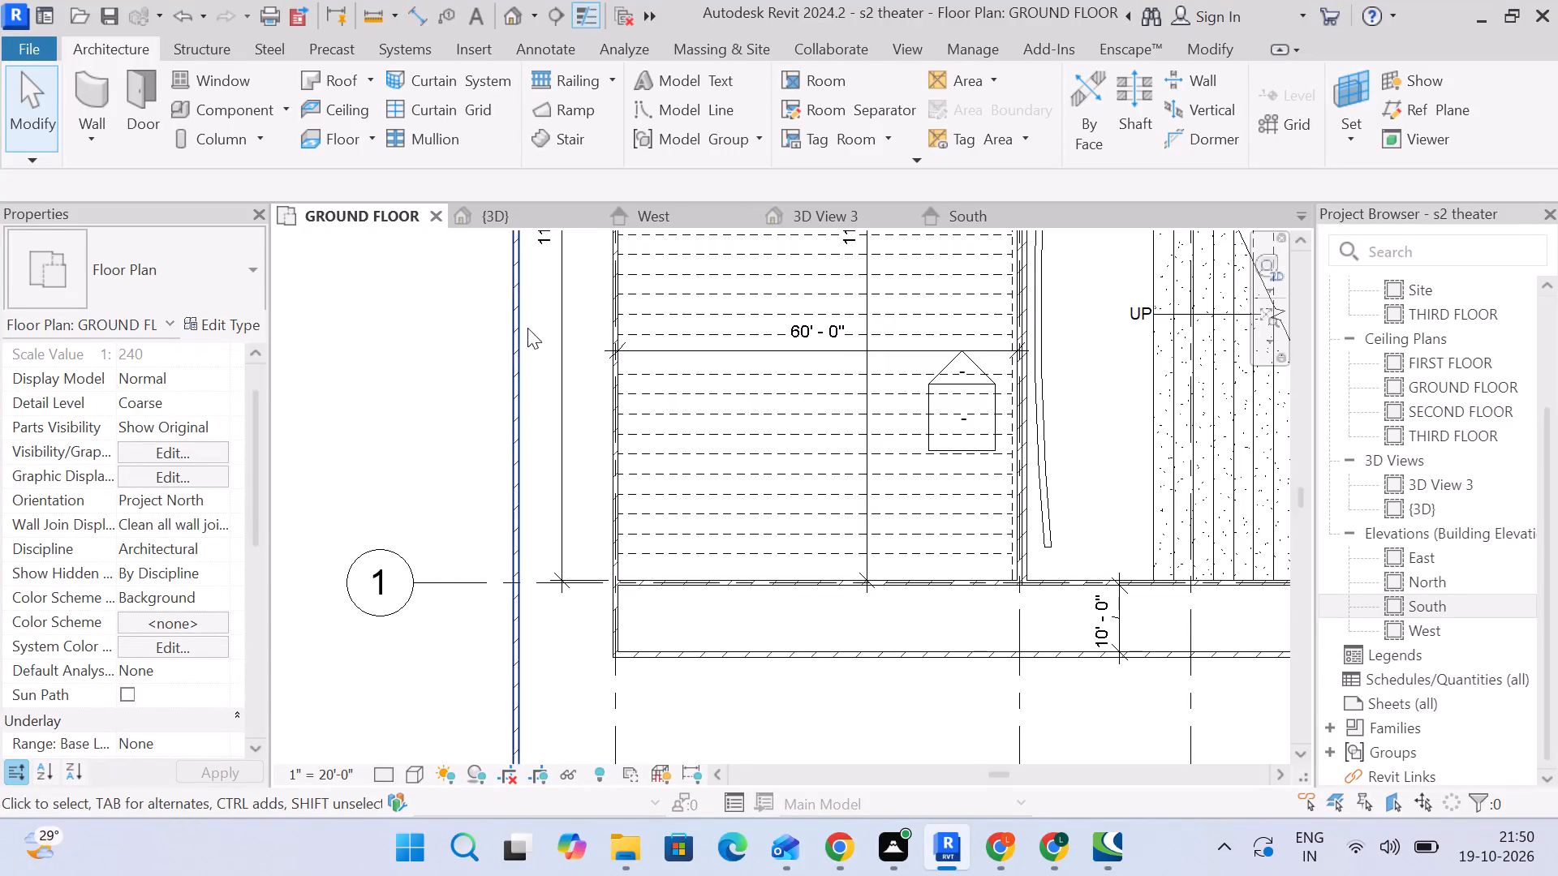
# Draw a horizontal grid across both halls about 22' north of grid 1, with its ends aligned to grid 1's ends.
pyautogui.click(1259, 122)
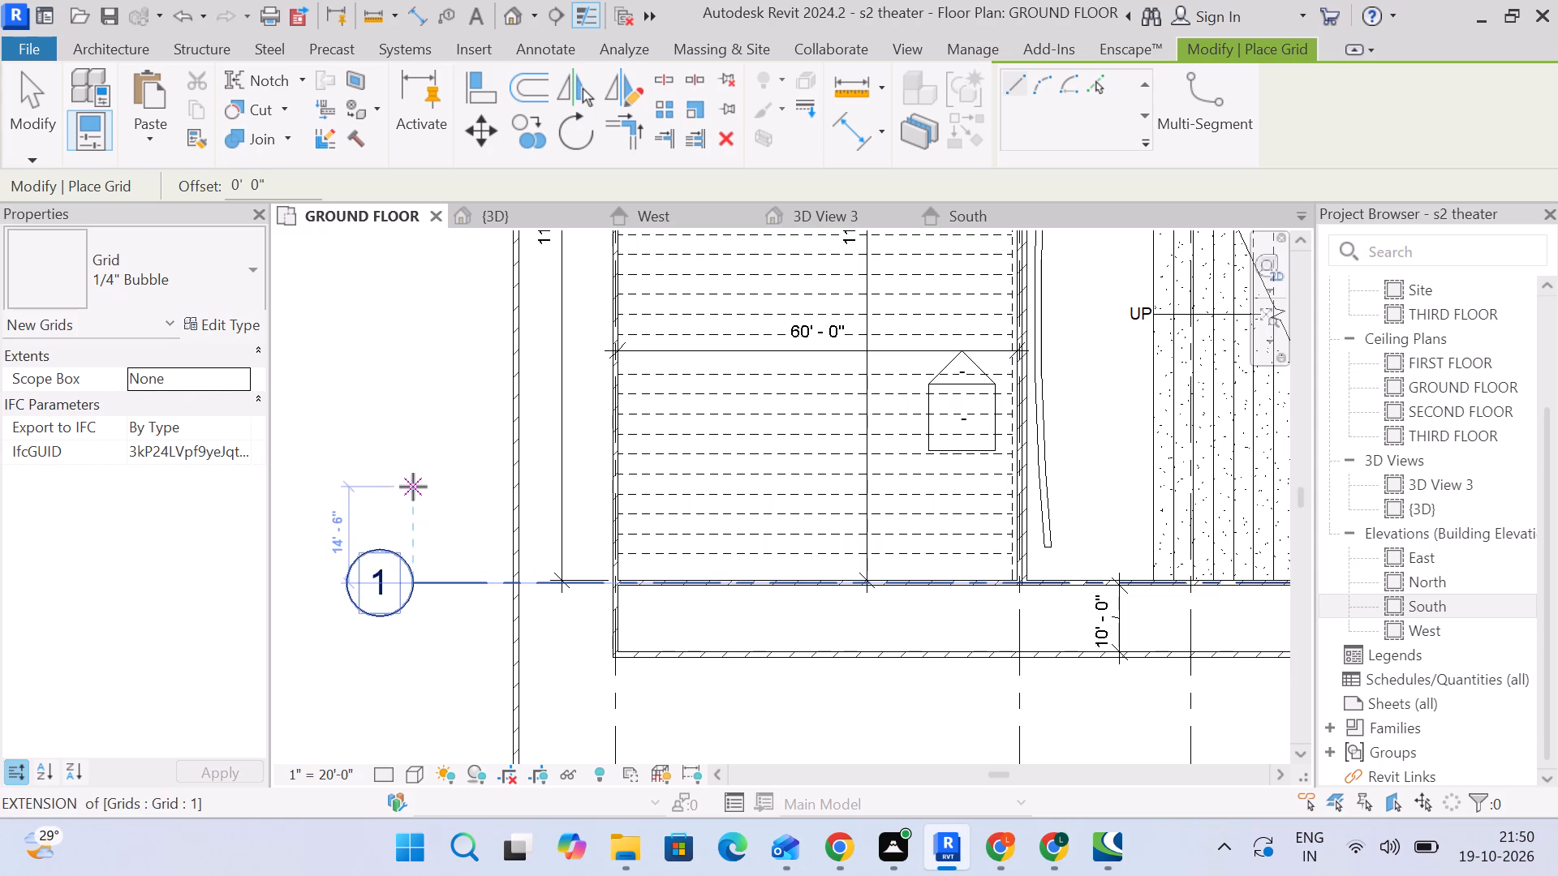
pyautogui.click(415, 436)
pyautogui.scroll(-5, 906, 473)
pyautogui.moveTo(998, 443); pyautogui.dragTo(663, 347, button='middle')
pyautogui.scroll(1, 663, 347)
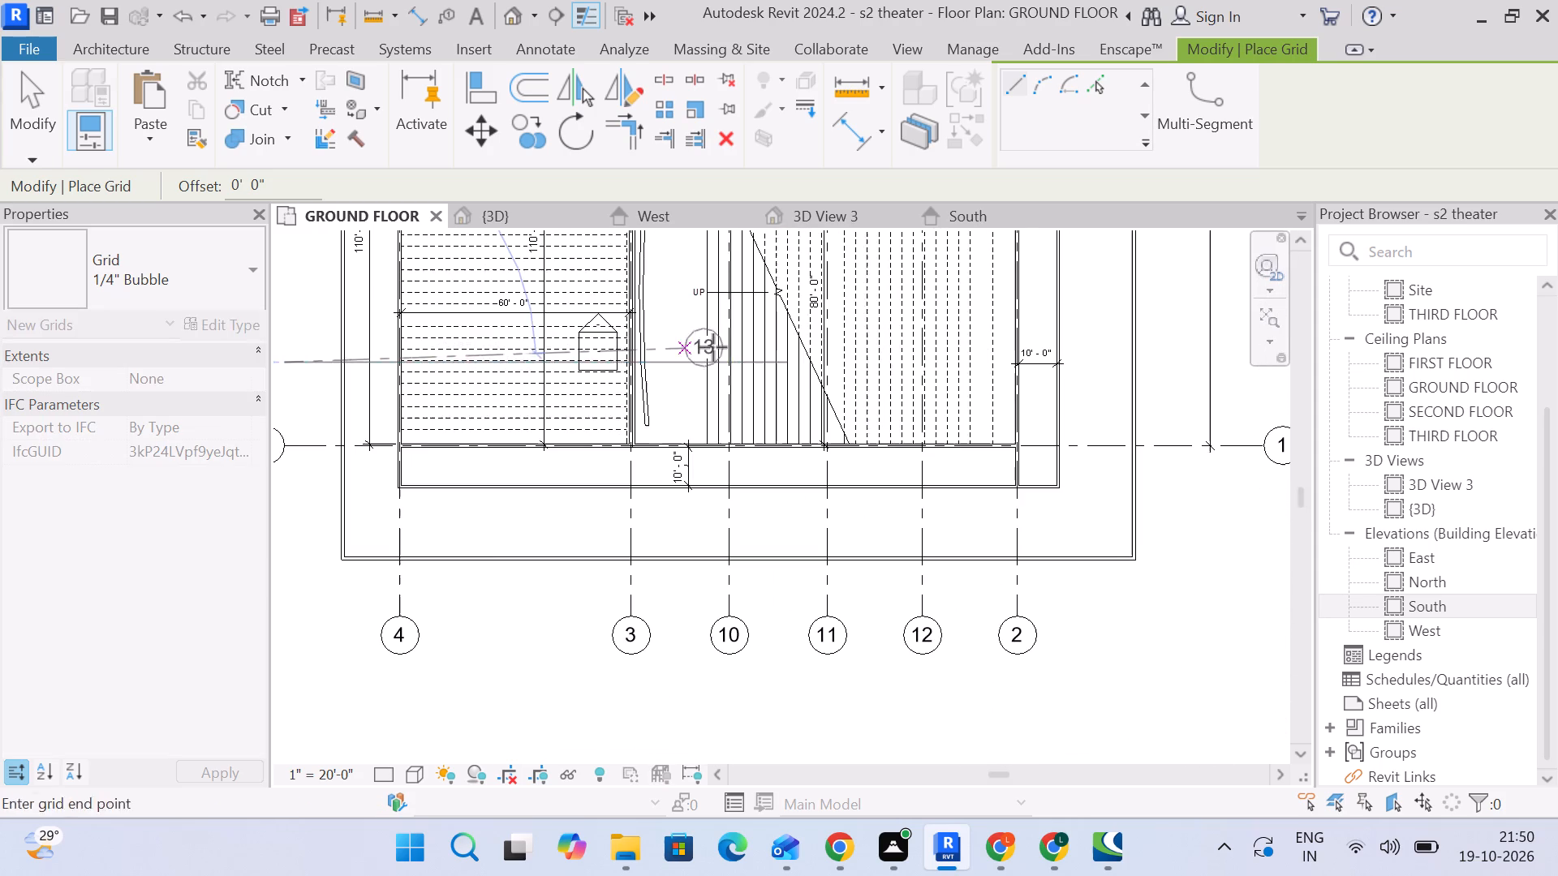
pyautogui.moveTo(1172, 363); pyautogui.dragTo(957, 340, button='middle')
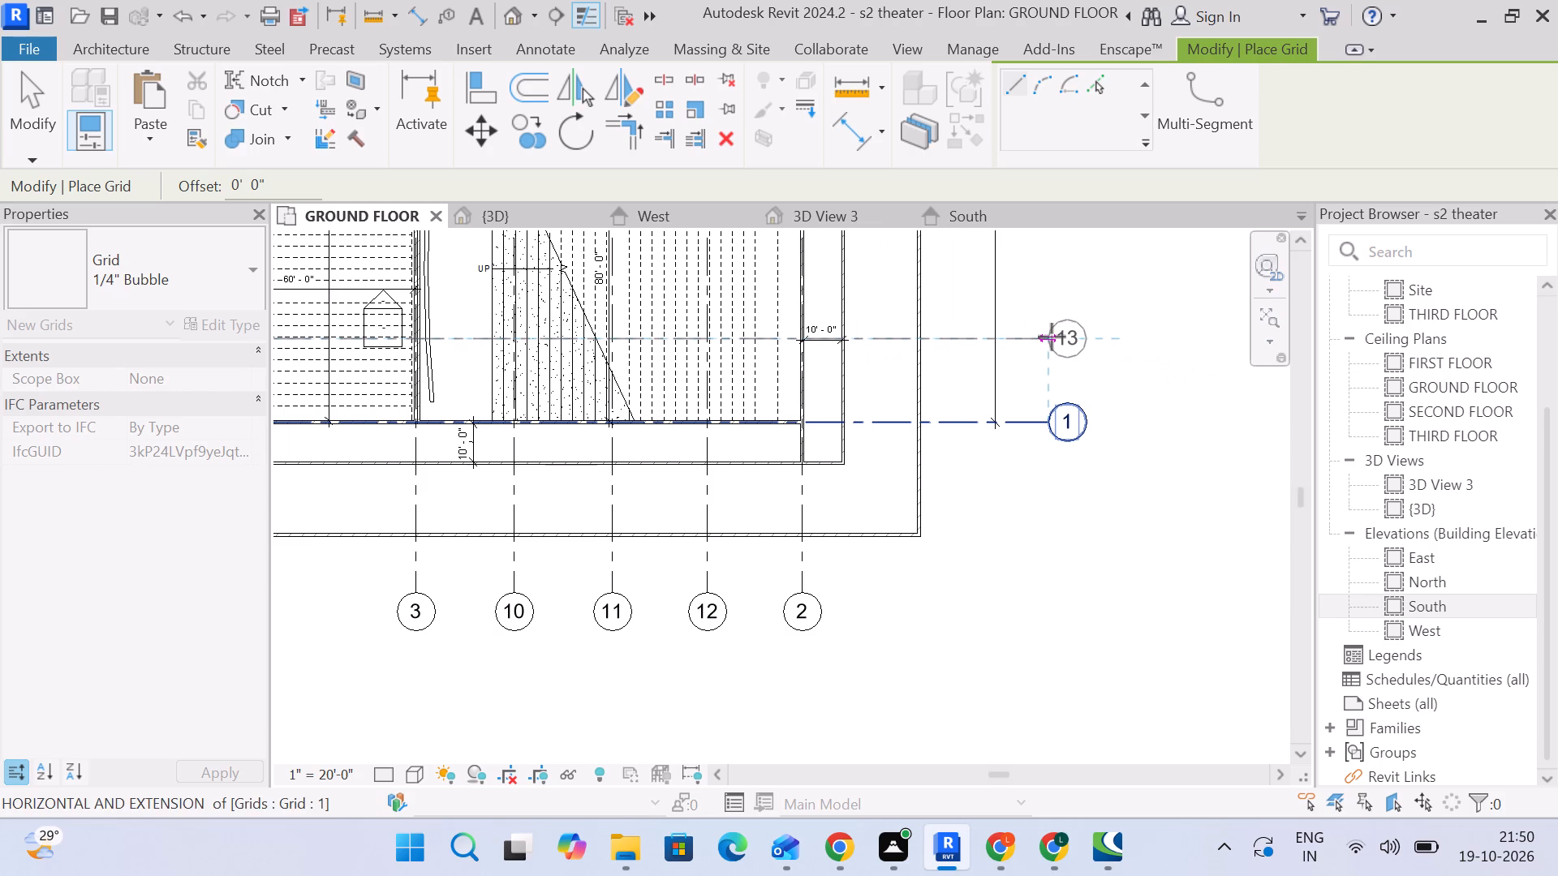
pyautogui.click(1052, 337)
# Draw another horizontal grid across both halls about 44' north of grid 1, aligned with the ends of the neighbouring grids.
pyautogui.scroll(-3, 1082, 467)
pyautogui.moveTo(1048, 474); pyautogui.dragTo(1176, 476, button='middle')
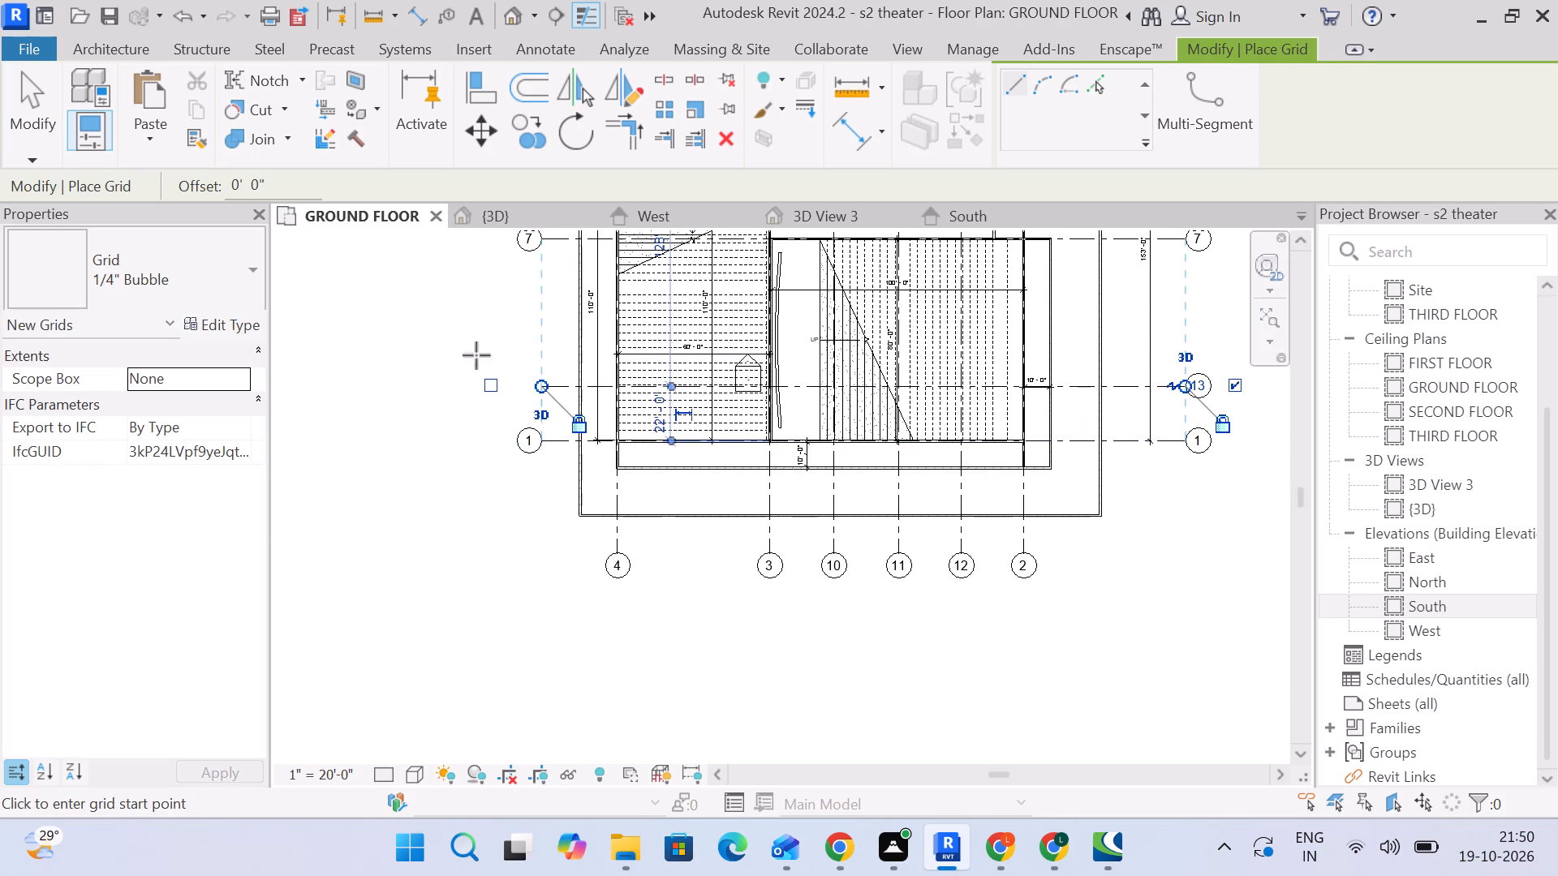
pyautogui.scroll(3, 534, 367)
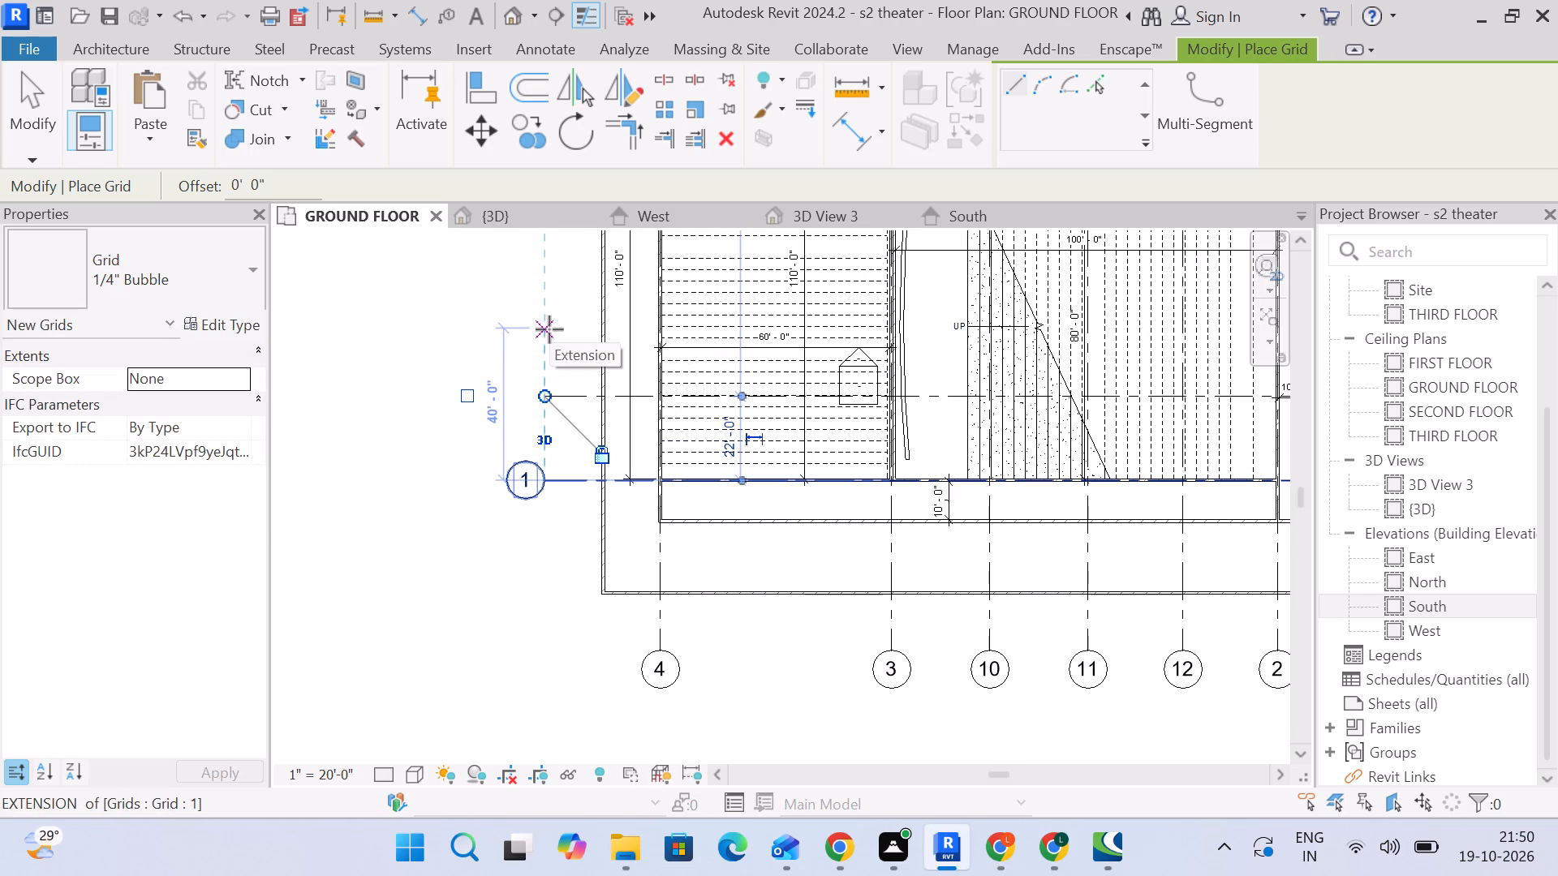
pyautogui.click(548, 314)
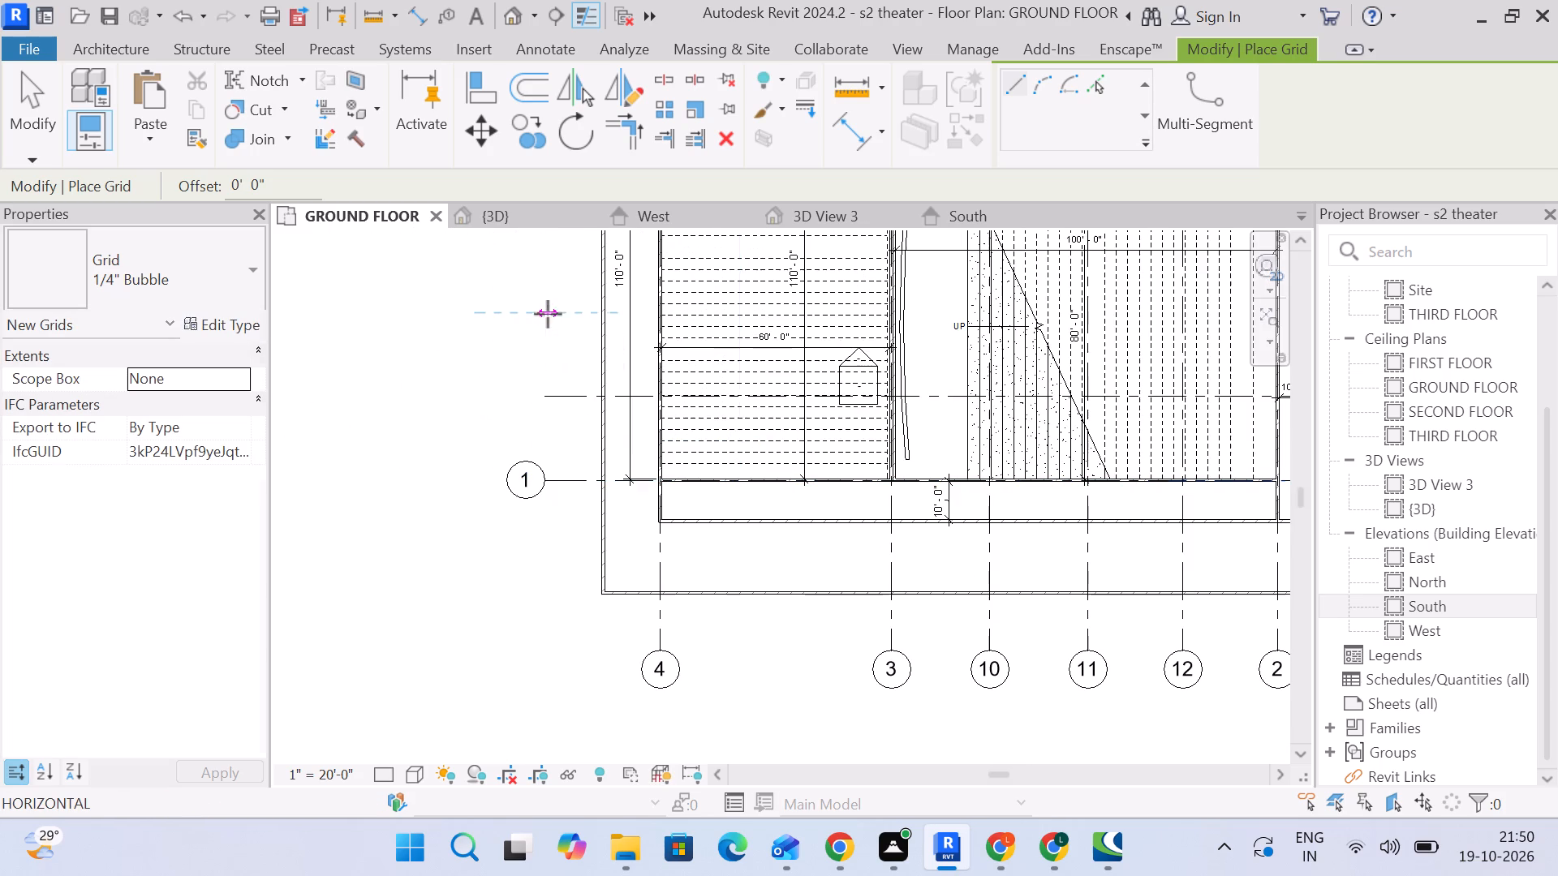
pyautogui.moveTo(832, 321); pyautogui.dragTo(577, 283, button='middle')
pyautogui.moveTo(914, 291); pyautogui.dragTo(764, 320, button='middle')
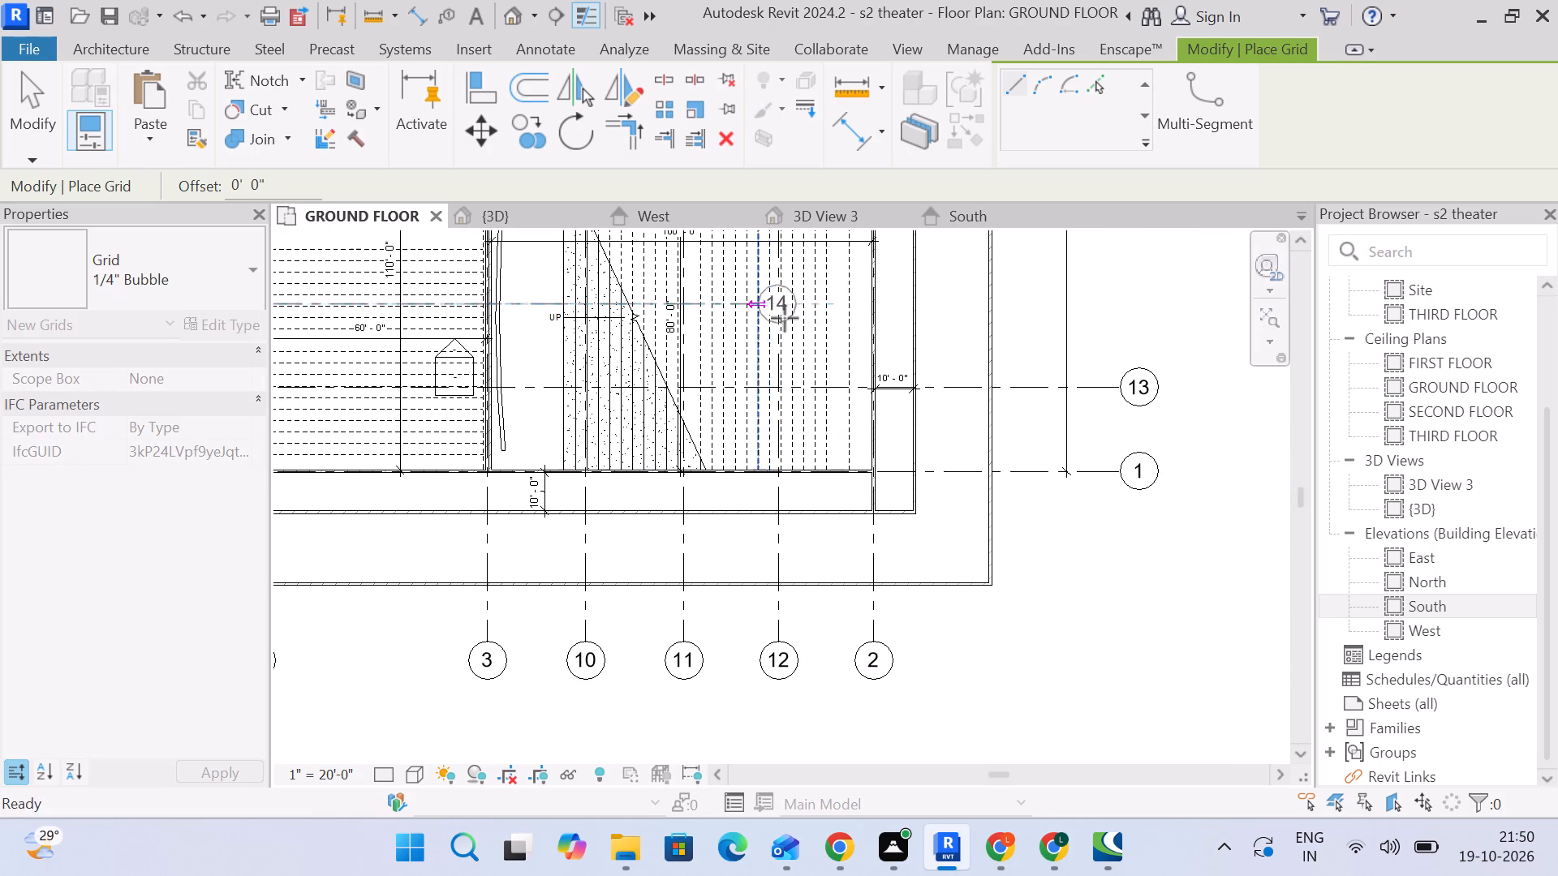
pyautogui.click(1122, 302)
# Draw a third intermediate horizontal grid about 16'-6" north of grid 14, between grids 14 and 7, aligned with the other grid ends.
pyautogui.scroll(-3, 985, 312)
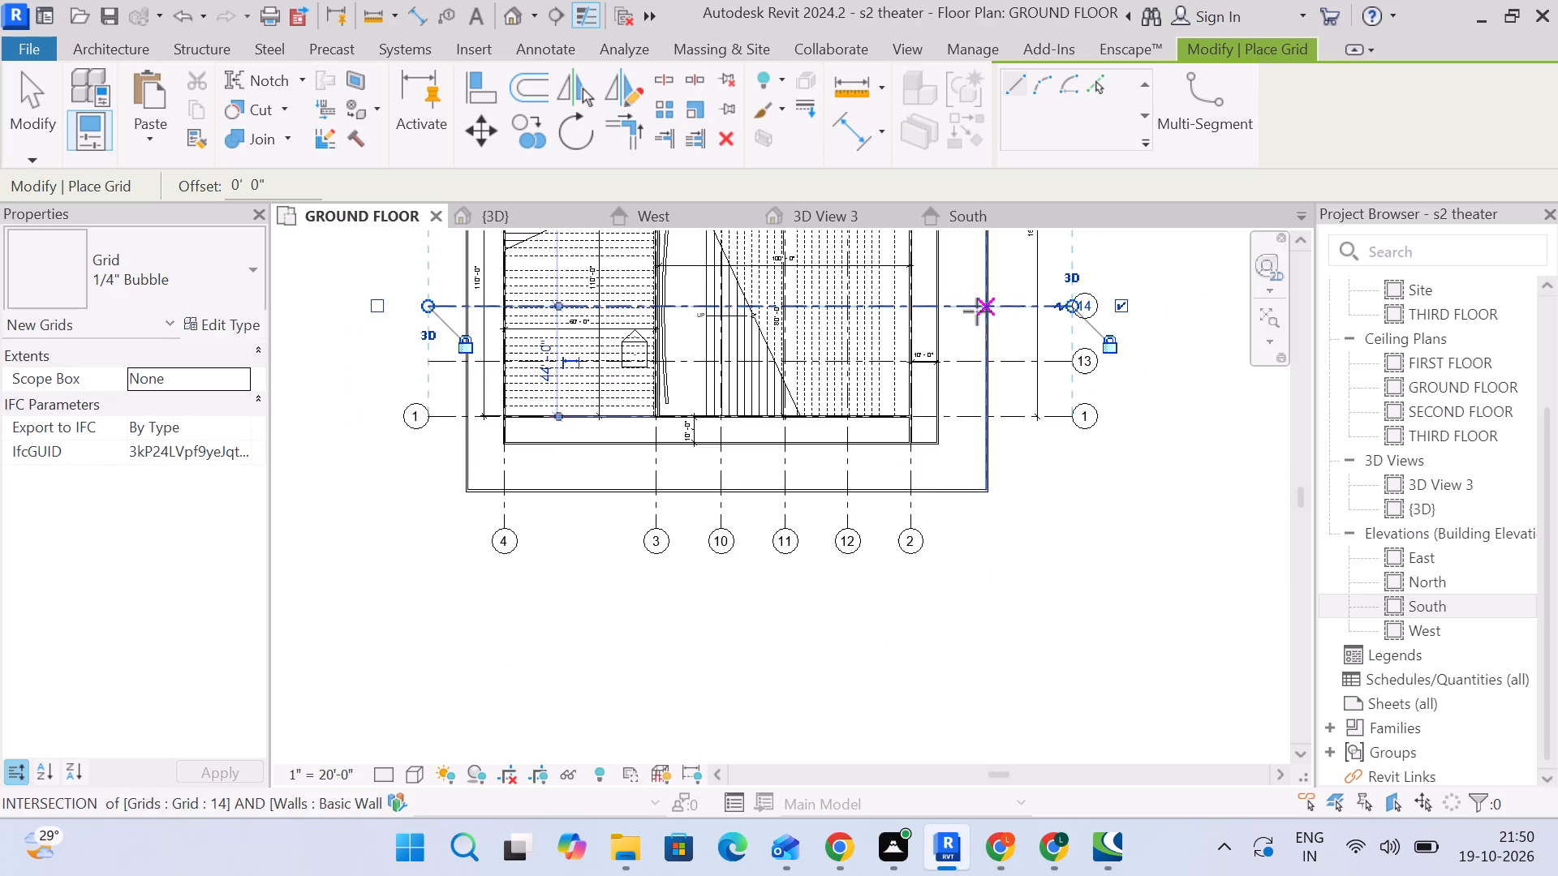
pyautogui.moveTo(977, 311); pyautogui.dragTo(1096, 484, button='middle')
pyautogui.scroll(4, 599, 483)
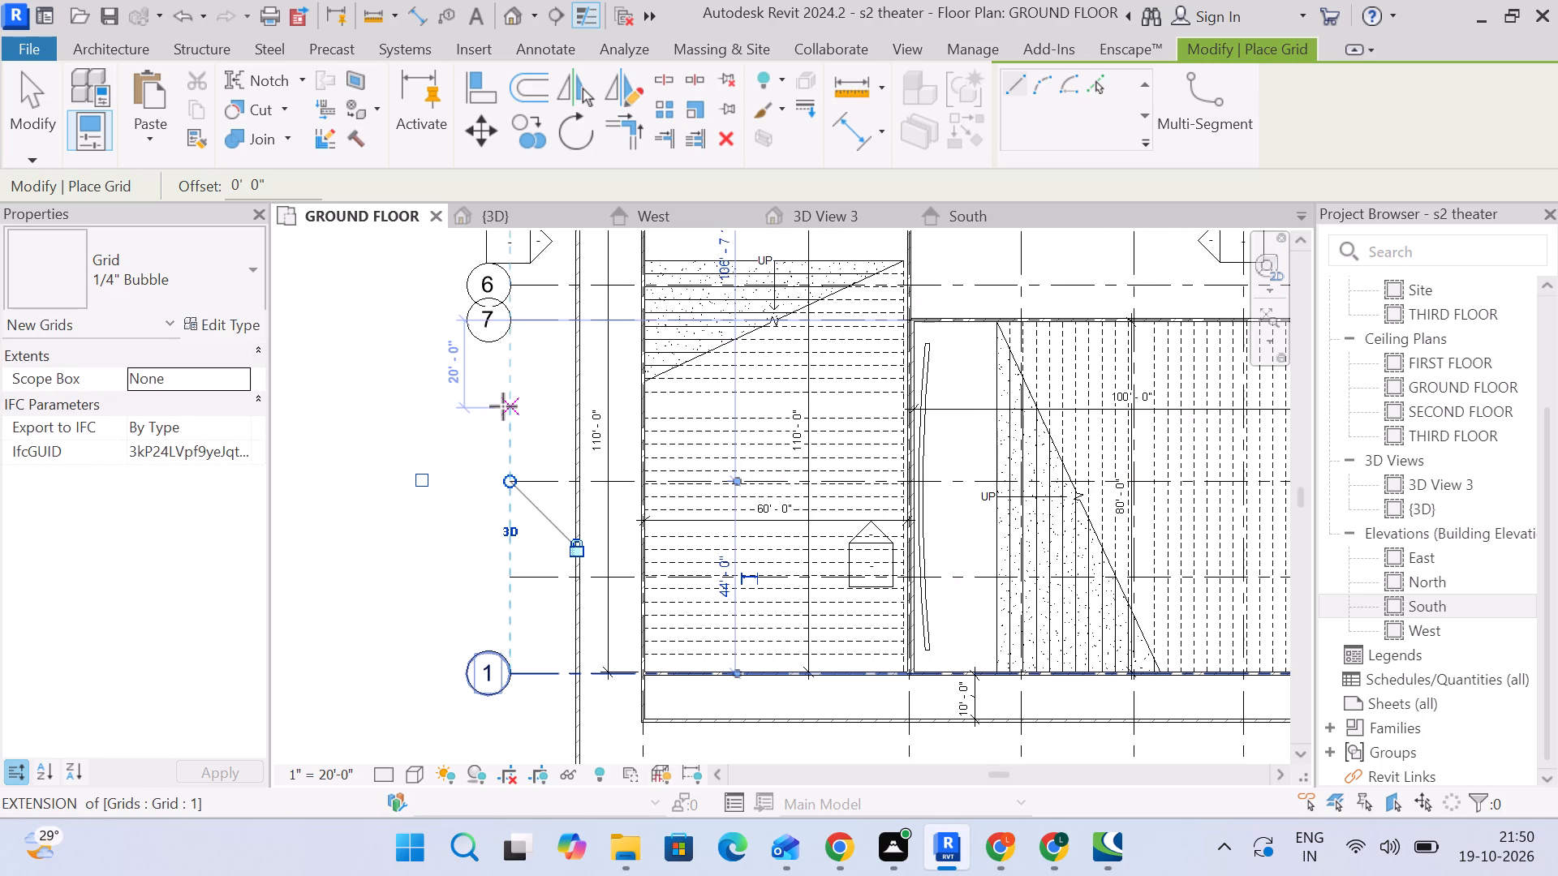
pyautogui.scroll(3, 503, 415)
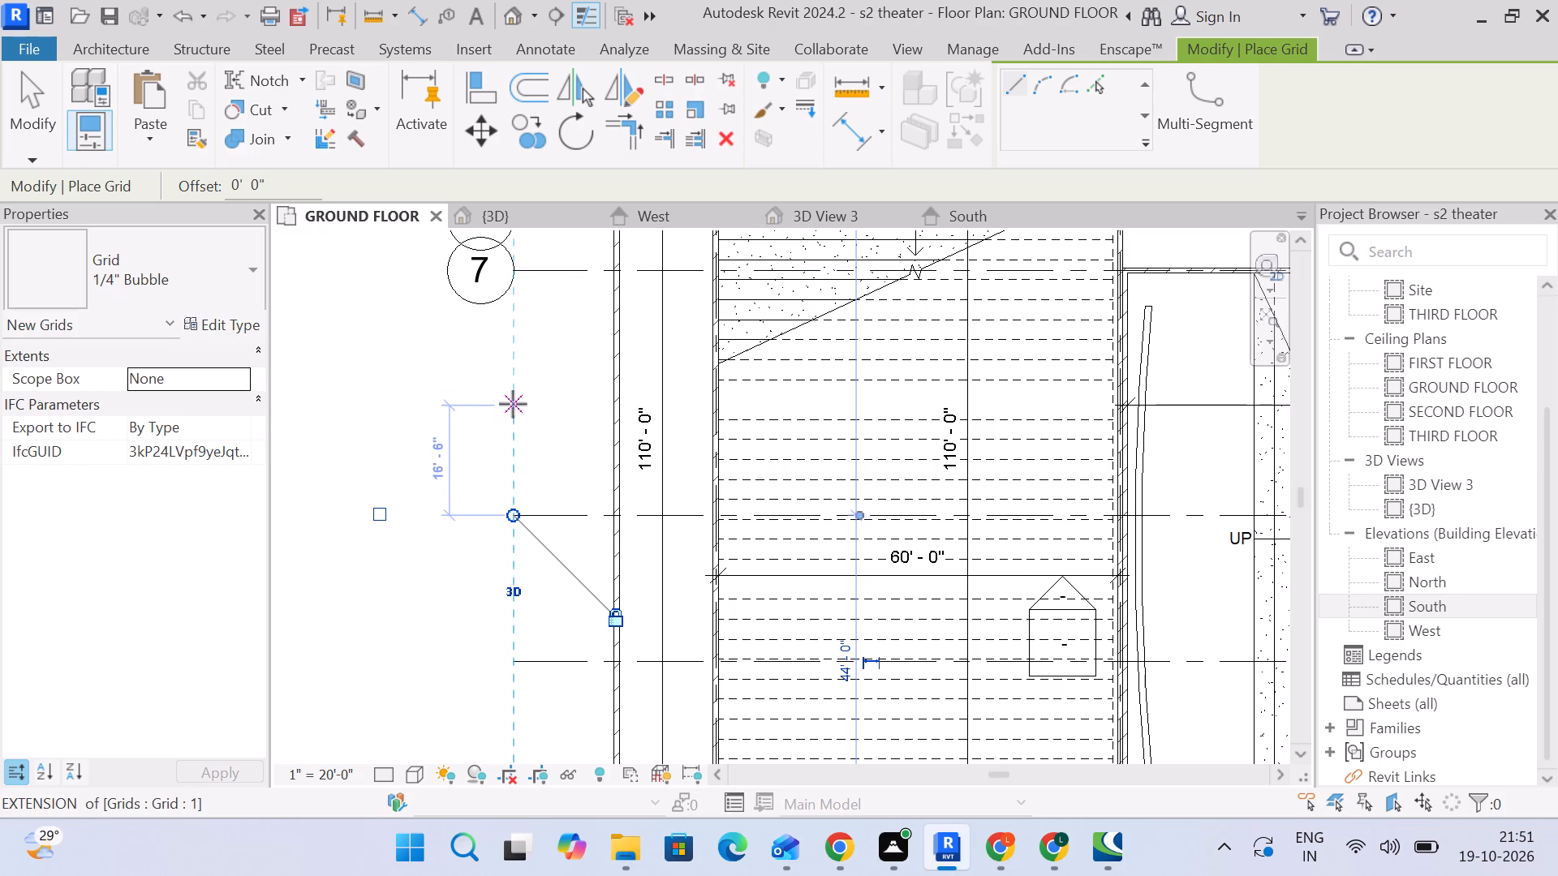
pyautogui.click(513, 404)
pyautogui.scroll(-3, 678, 414)
pyautogui.moveTo(734, 419); pyautogui.dragTo(481, 346, button='middle')
pyautogui.moveTo(1059, 357); pyautogui.dragTo(945, 328, button='middle')
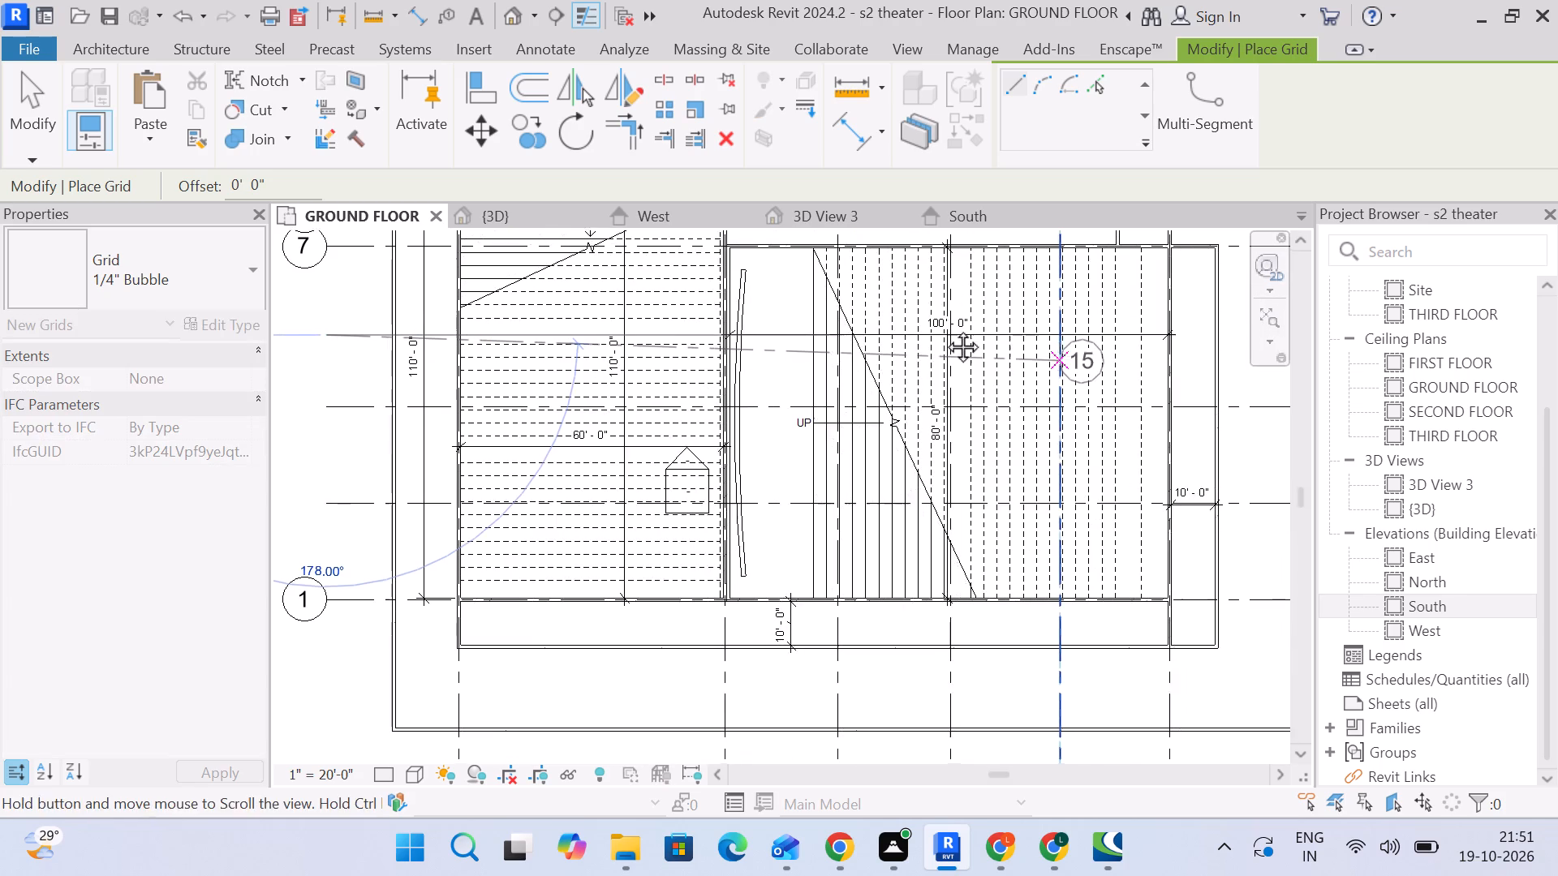
pyautogui.moveTo(945, 328); pyautogui.dragTo(885, 316, button='middle')
pyautogui.moveTo(1192, 278); pyautogui.dragTo(873, 279, button='middle')
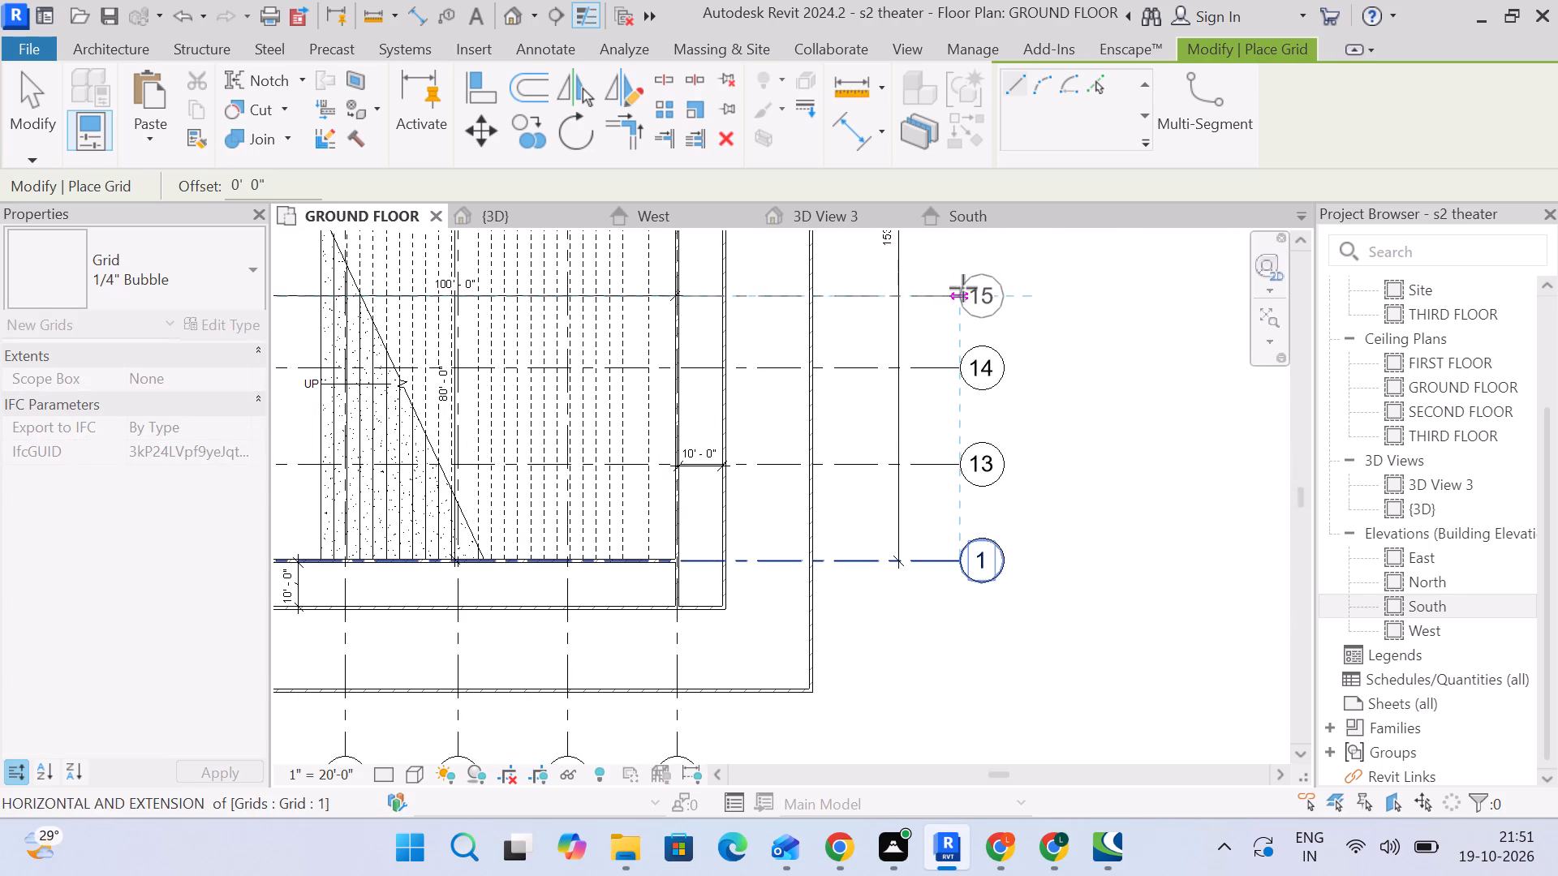
pyautogui.click(963, 288)
pyautogui.press('Escape')
pyautogui.press('Escape')
# Add a vertical aligned dimension between grids 15 and 14 near their western ends.
pyautogui.click(872, 297)
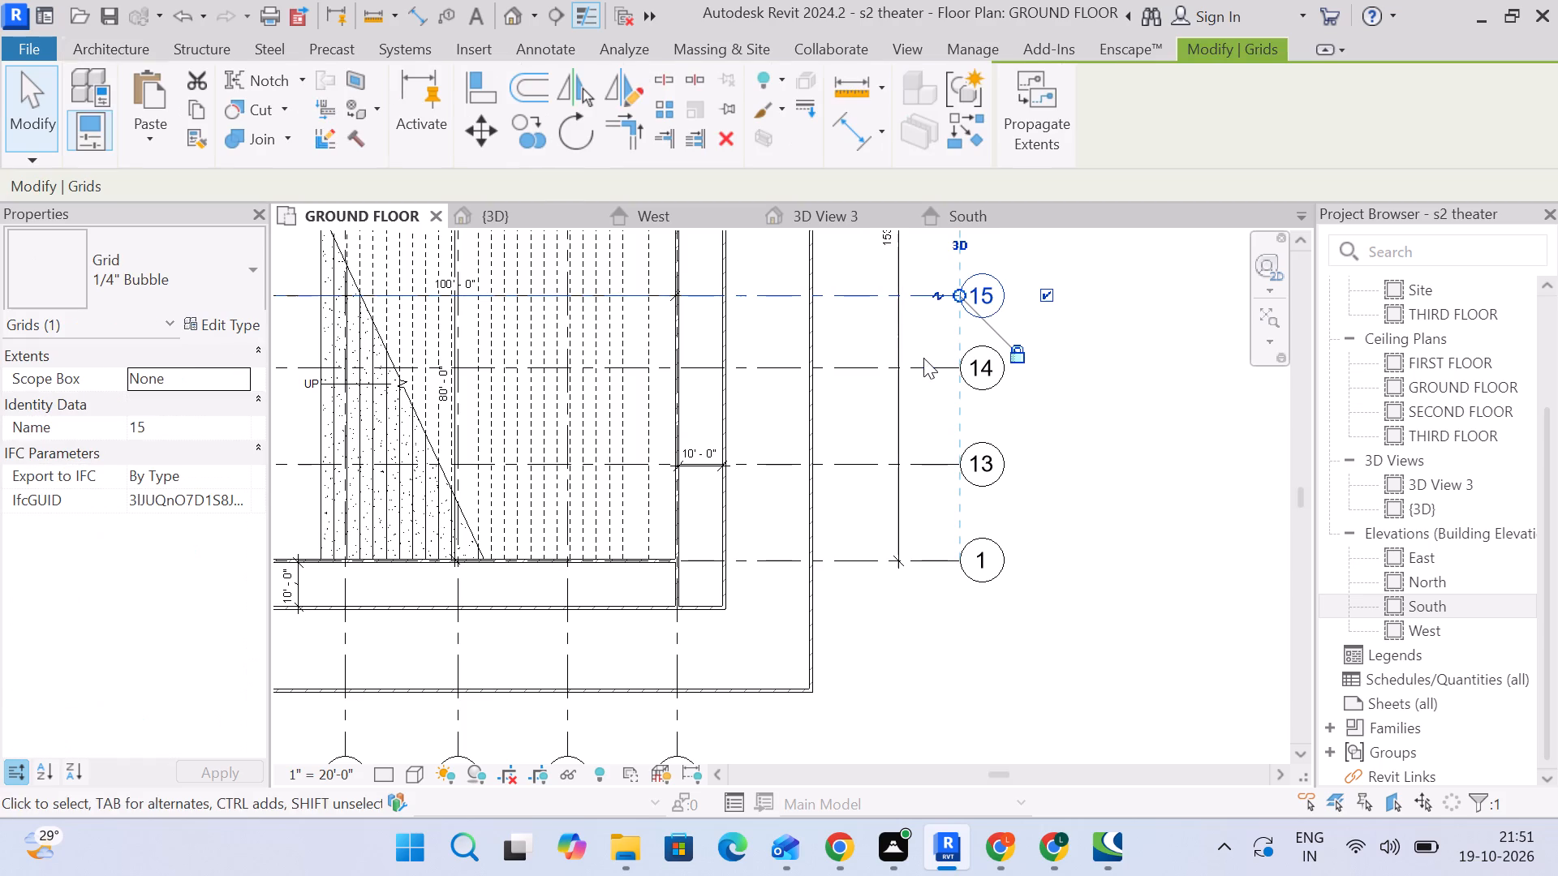
pyautogui.scroll(-4, 959, 350)
pyautogui.moveTo(764, 361); pyautogui.dragTo(1135, 364, button='middle')
pyautogui.scroll(8, 760, 376)
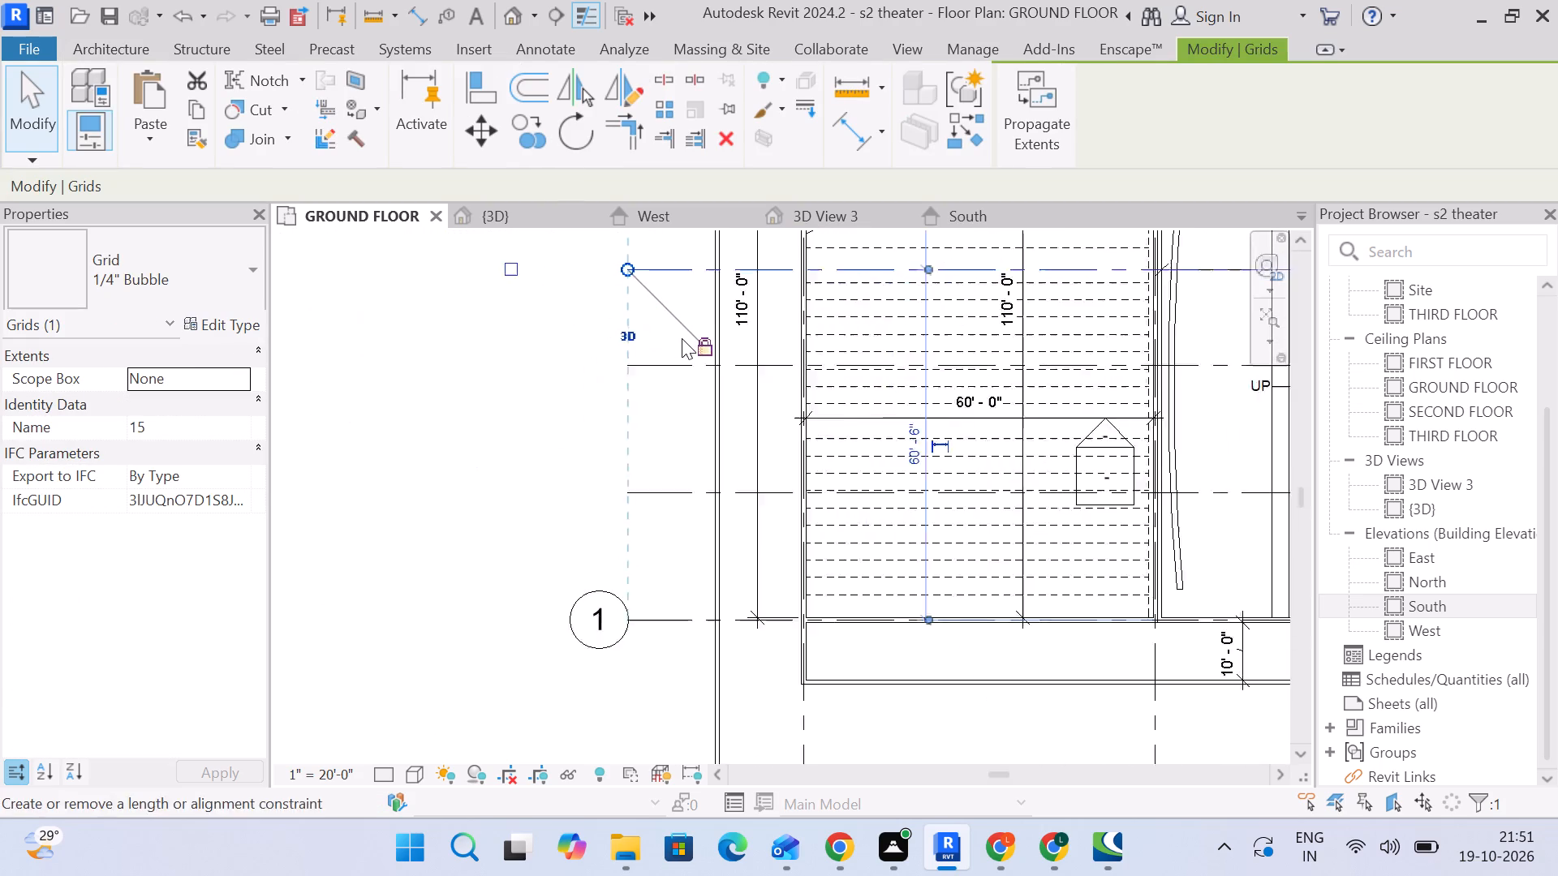
pyautogui.moveTo(622, 317); pyautogui.dragTo(696, 410, button='middle')
pyautogui.click(701, 397)
pyautogui.click(718, 348)
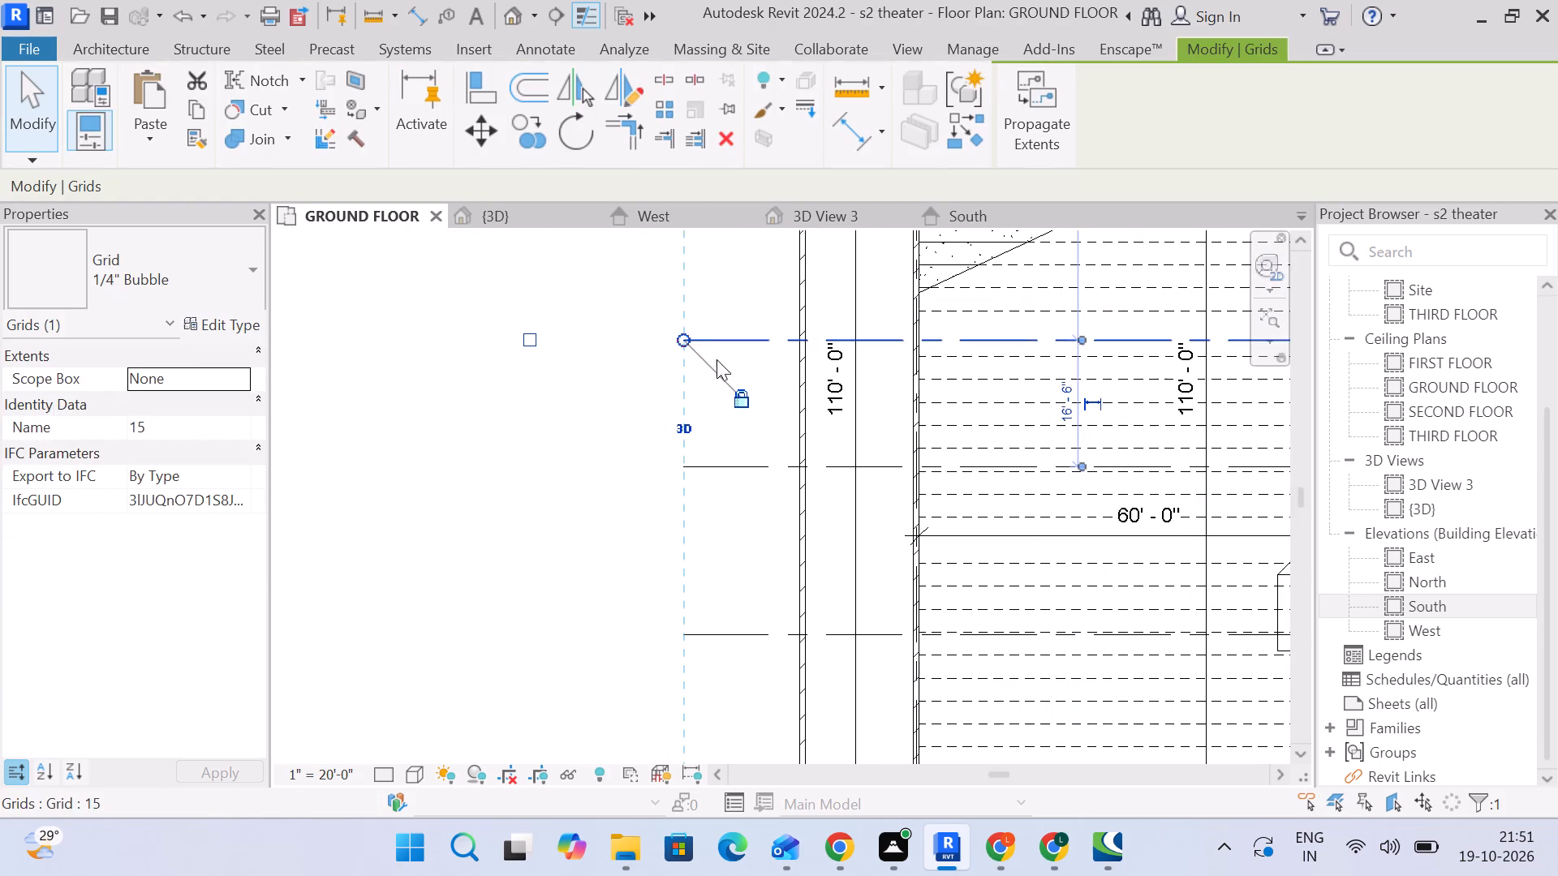
pyautogui.press('Escape')
pyautogui.click(722, 340)
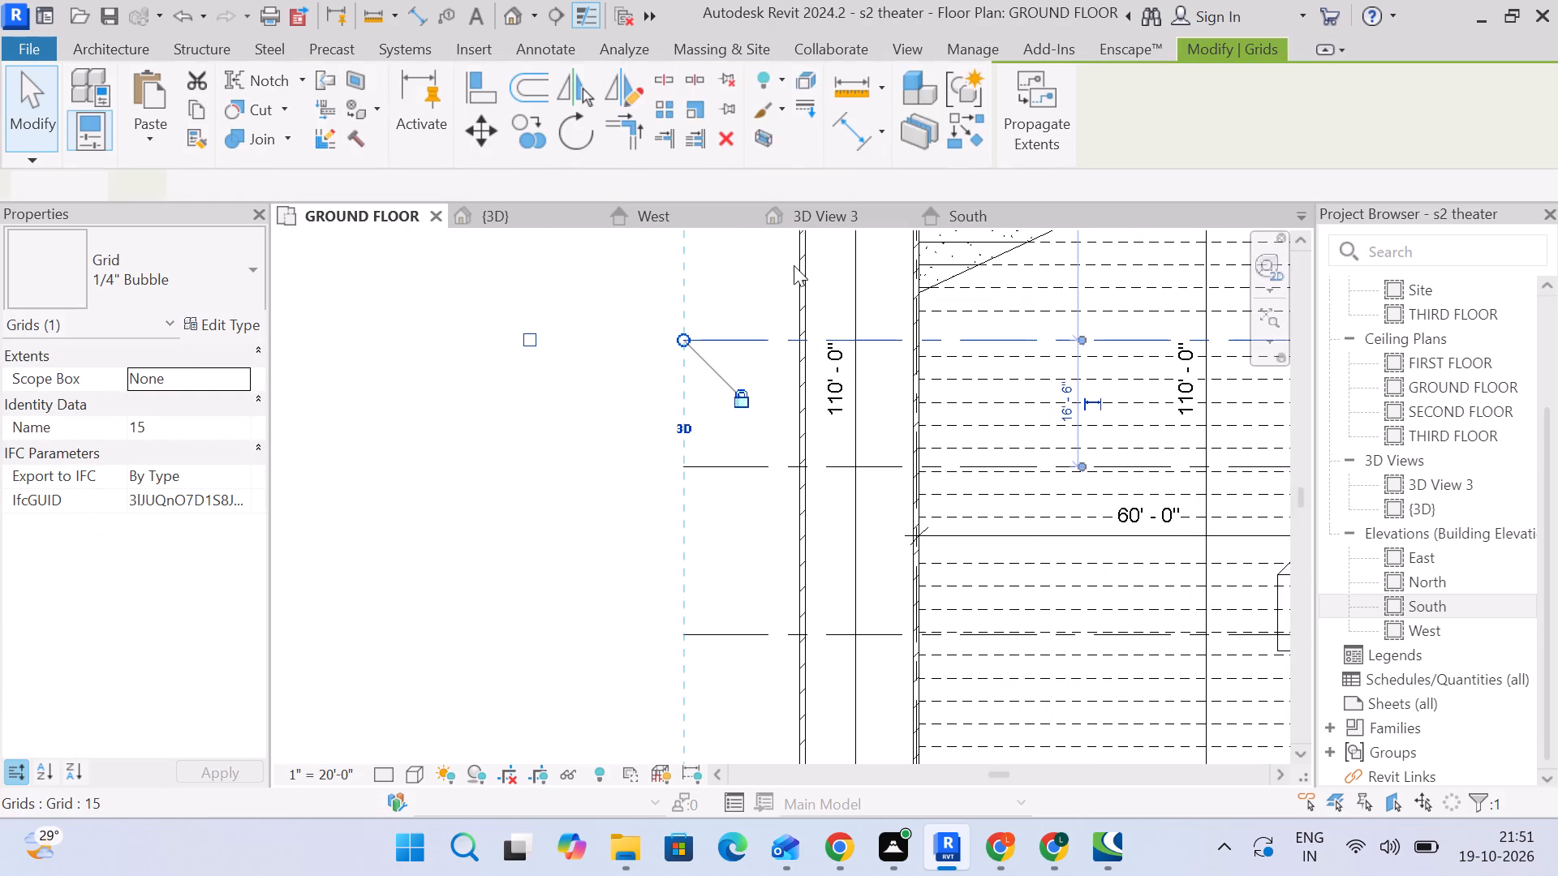
pyautogui.click(854, 132)
pyautogui.click(745, 345)
pyautogui.click(720, 460)
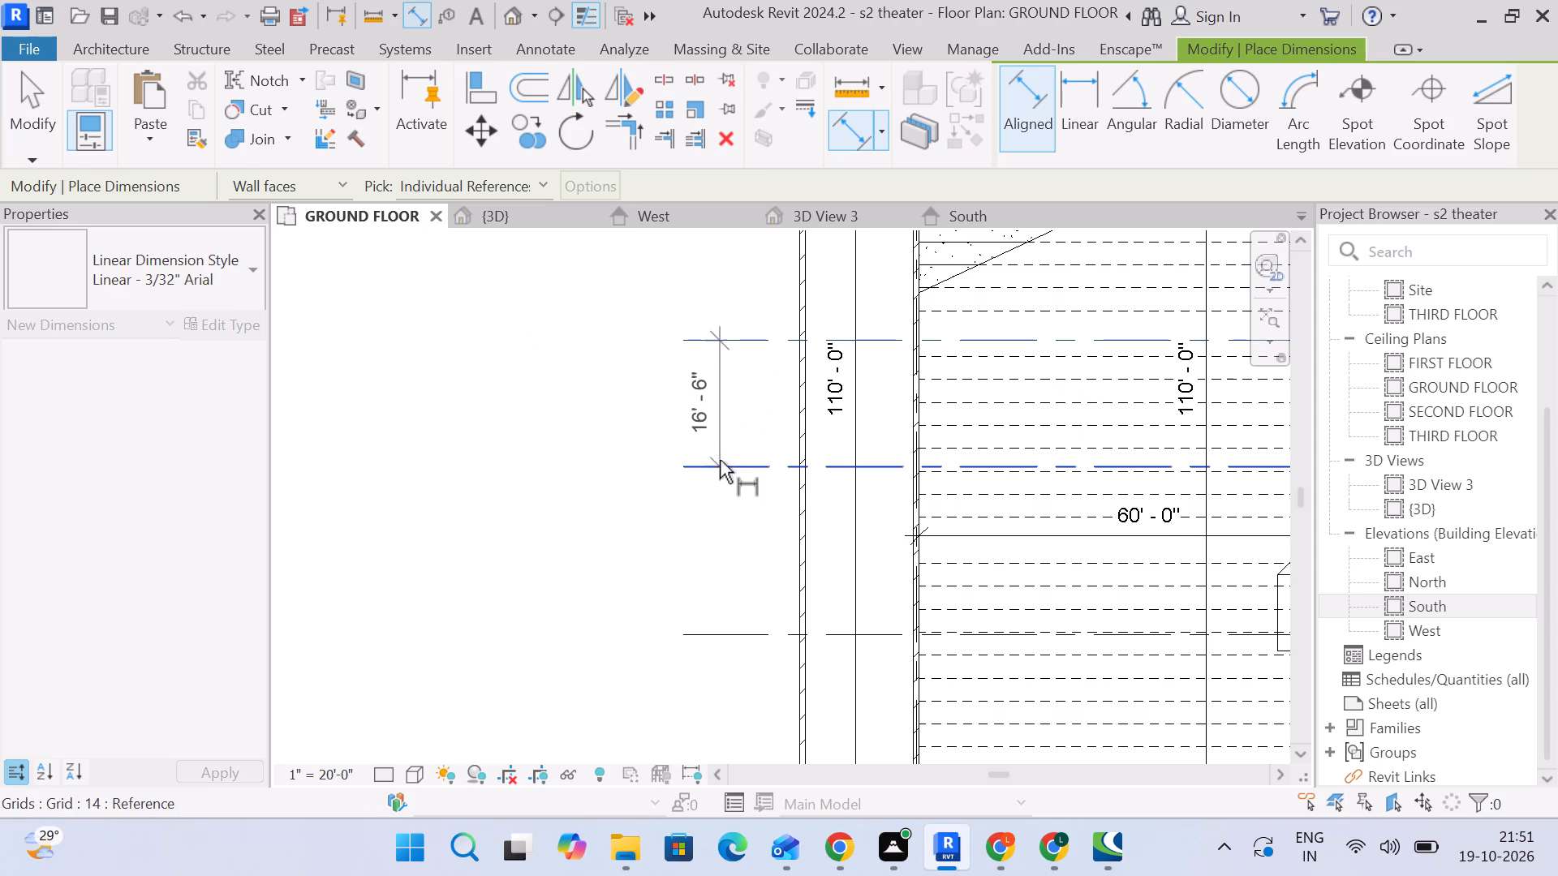
pyautogui.click(755, 429)
pyautogui.press('Escape')
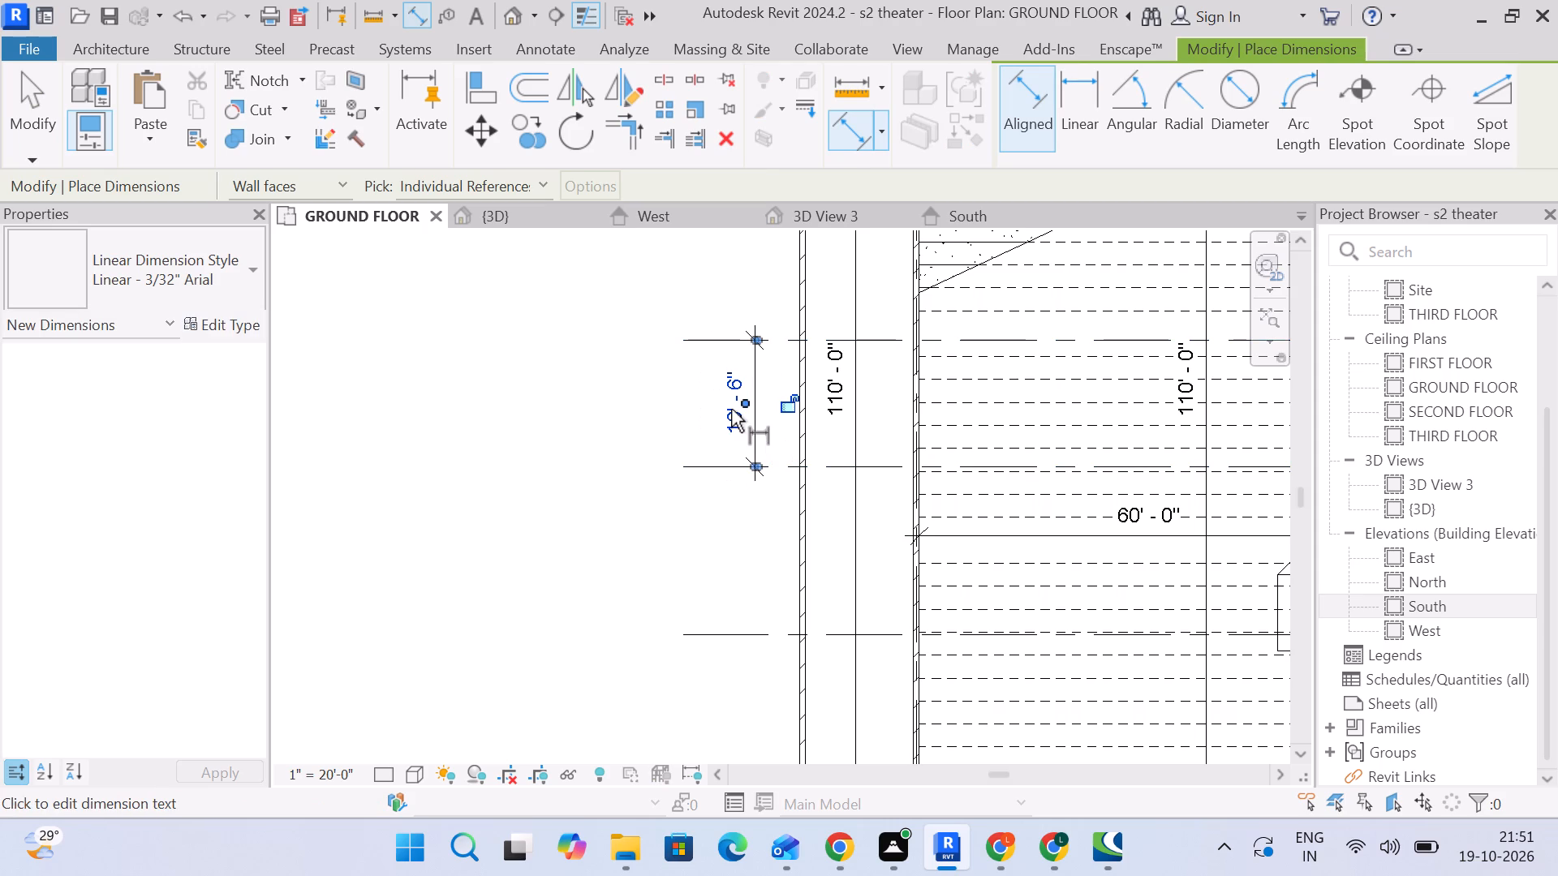
pyautogui.press('Escape')
pyautogui.press('Escape')
# Move grid 15 by setting its distance from grid 14 to 22'.
pyautogui.click(718, 333)
pyautogui.click(745, 418)
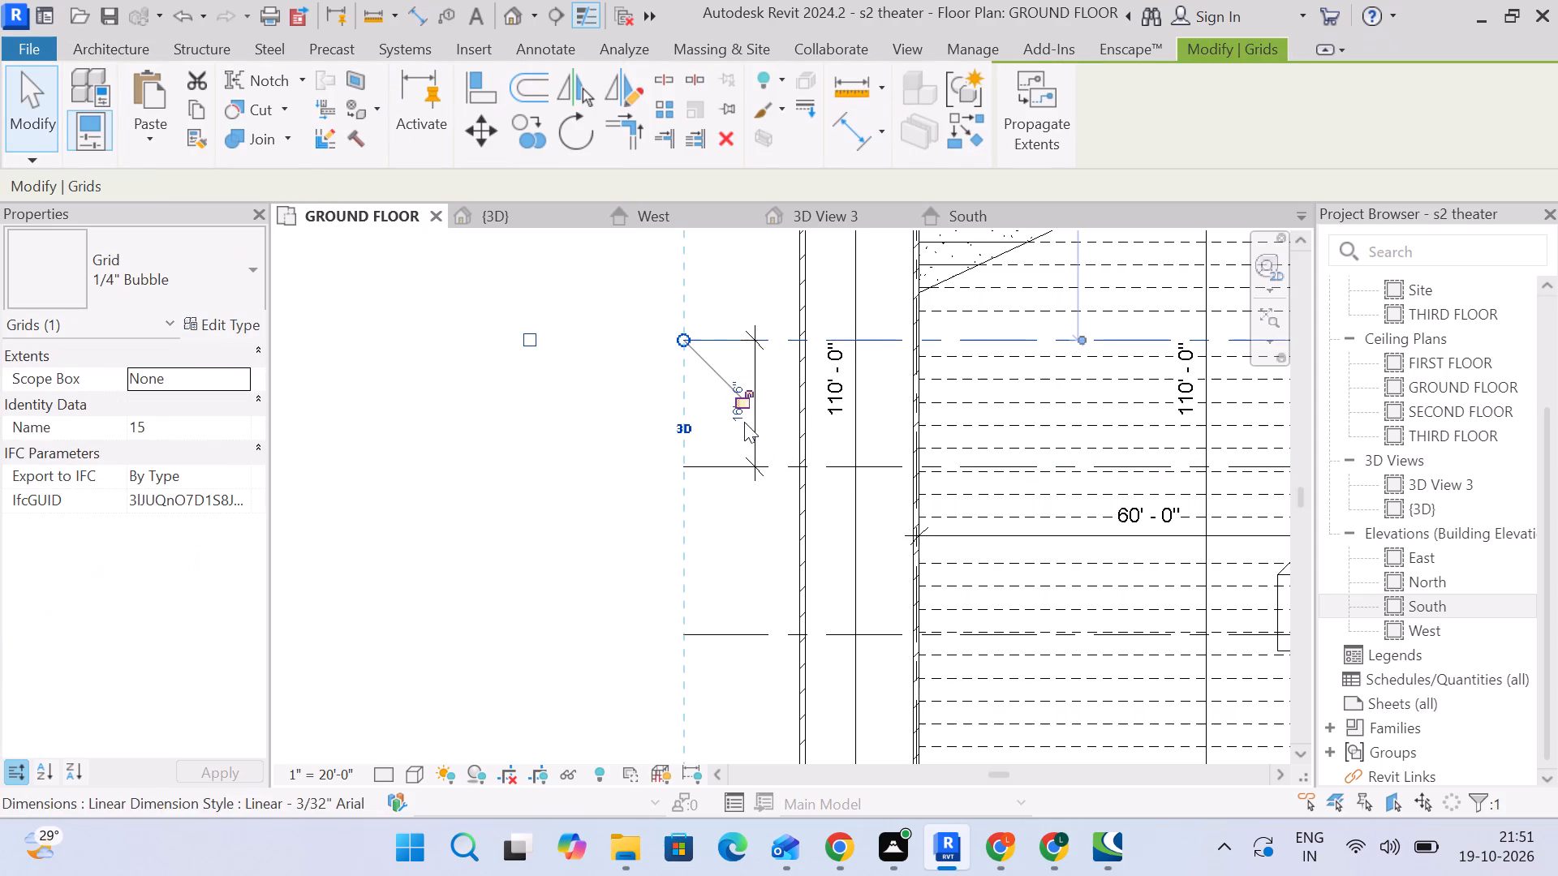
pyautogui.click(746, 408)
pyautogui.click(737, 414)
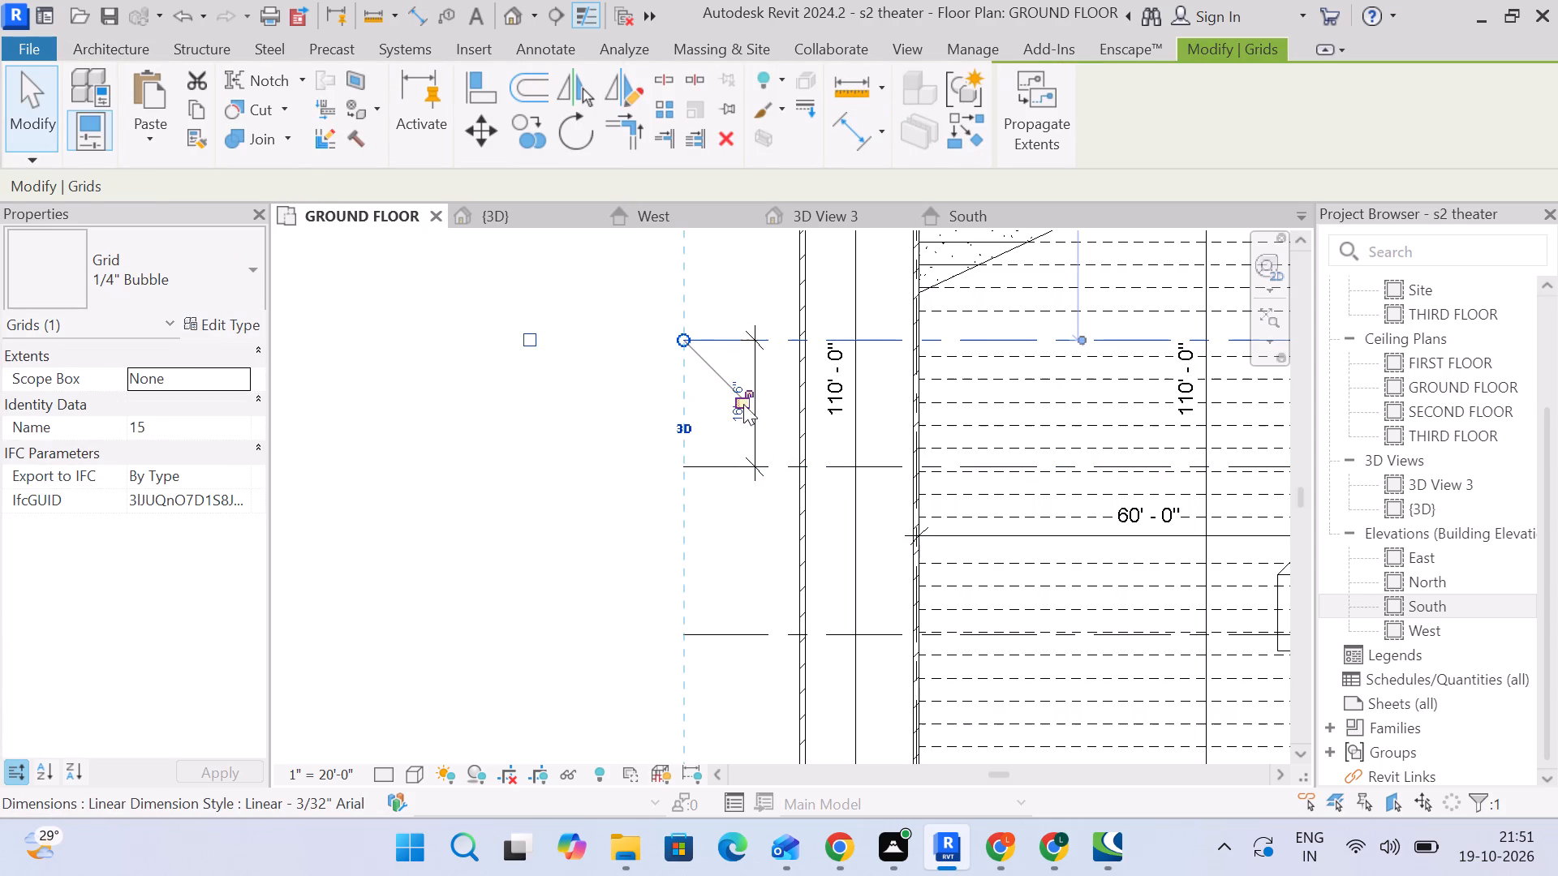
pyautogui.click(743, 404)
pyautogui.scroll(5, 736, 410)
pyautogui.click(751, 407)
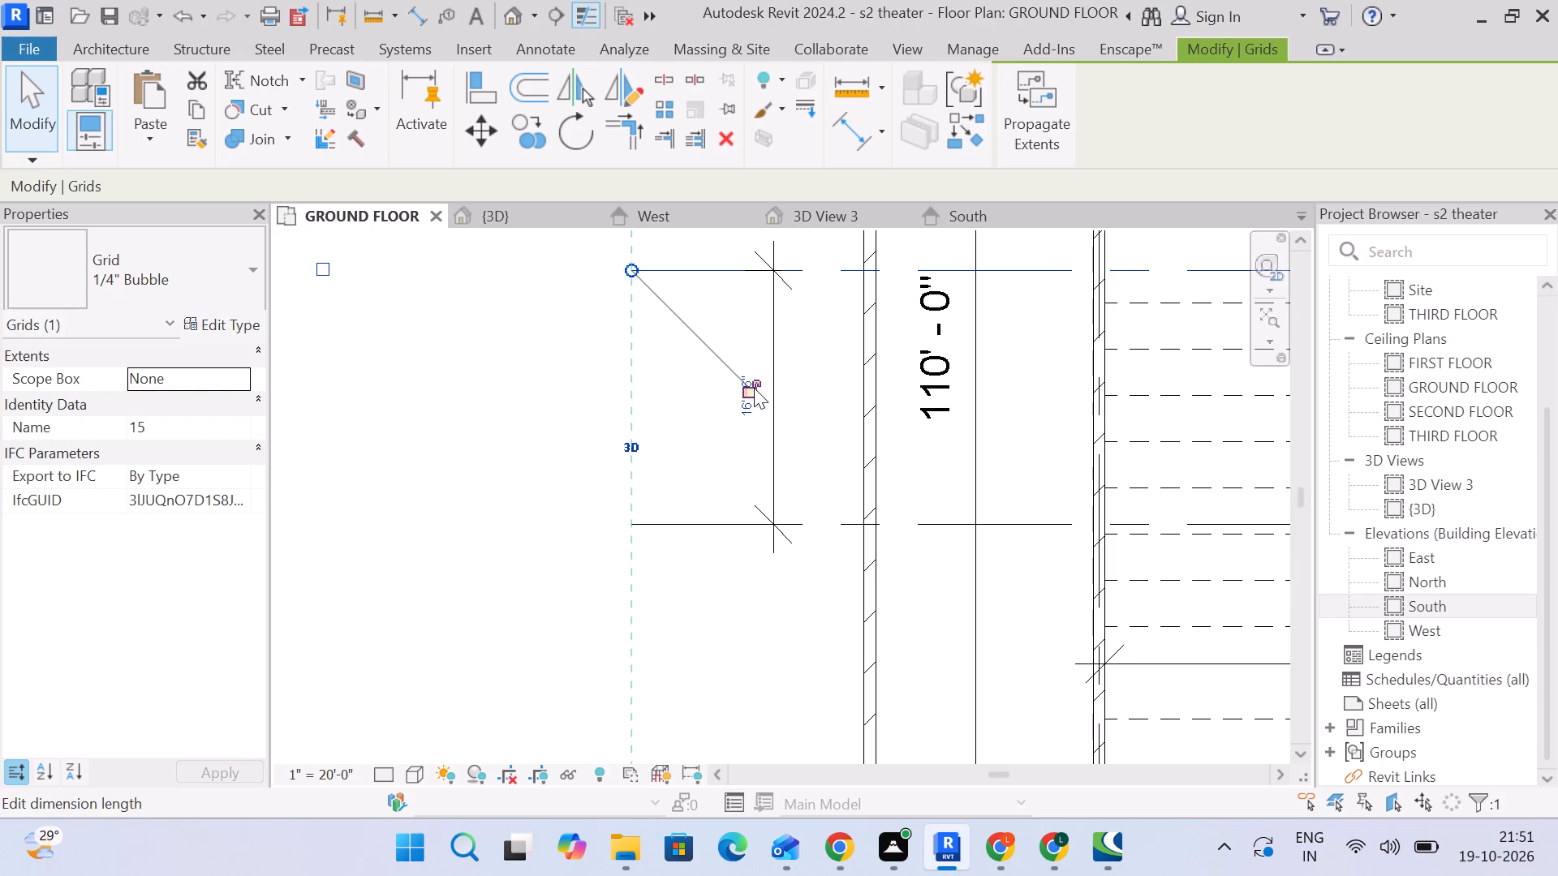
pyautogui.click(754, 388)
pyautogui.click(743, 419)
pyautogui.press('2')
pyautogui.press('2')
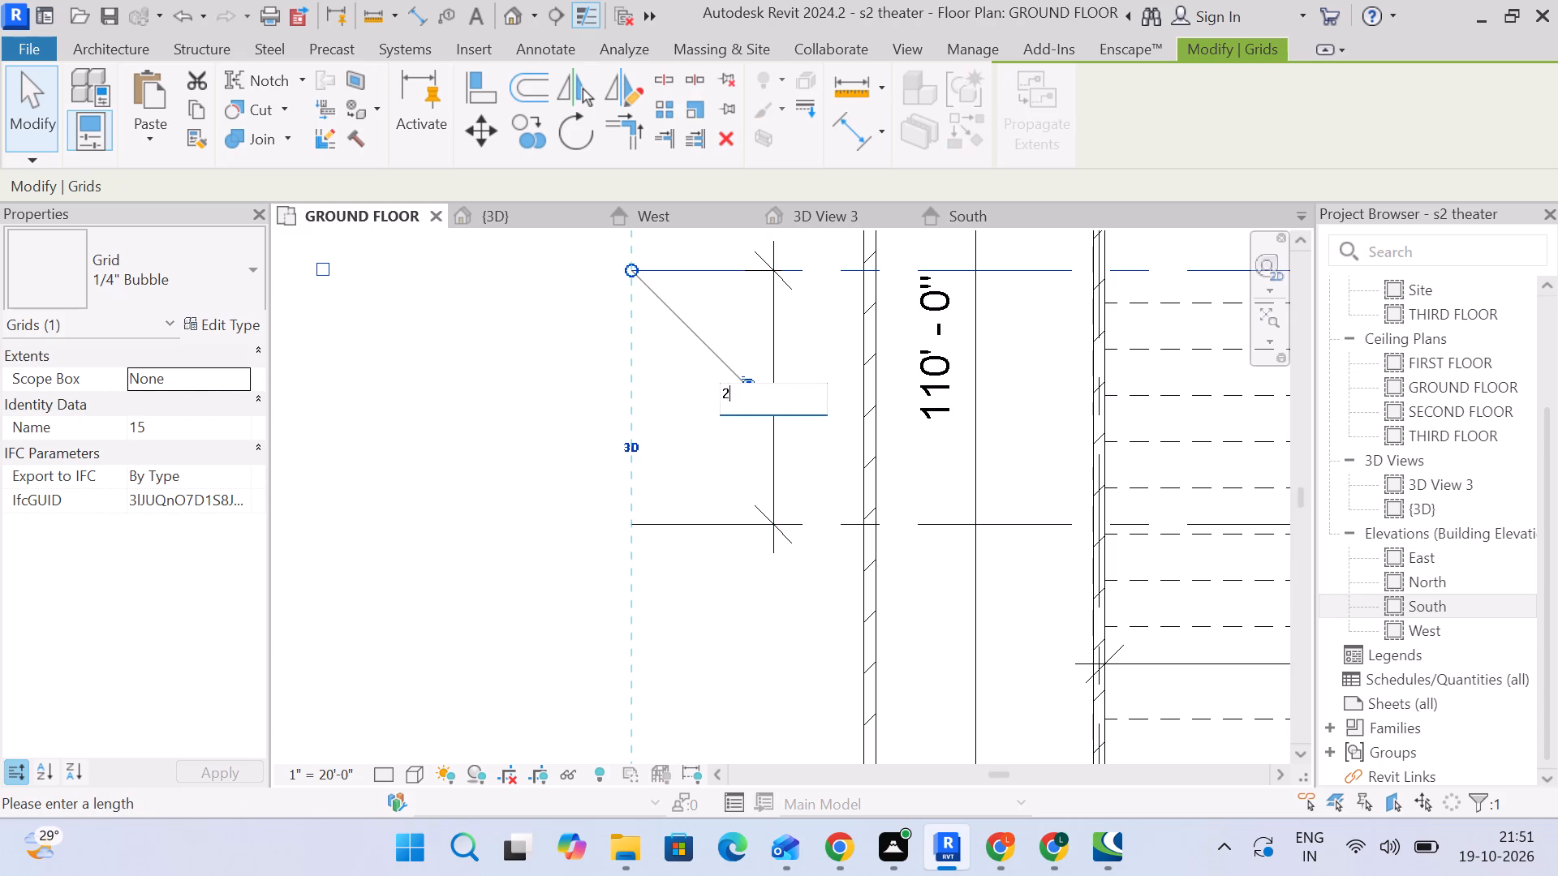
pyautogui.press('Return')
# Show the grid bubble at the western end of grid 15.
pyautogui.scroll(-8, 732, 419)
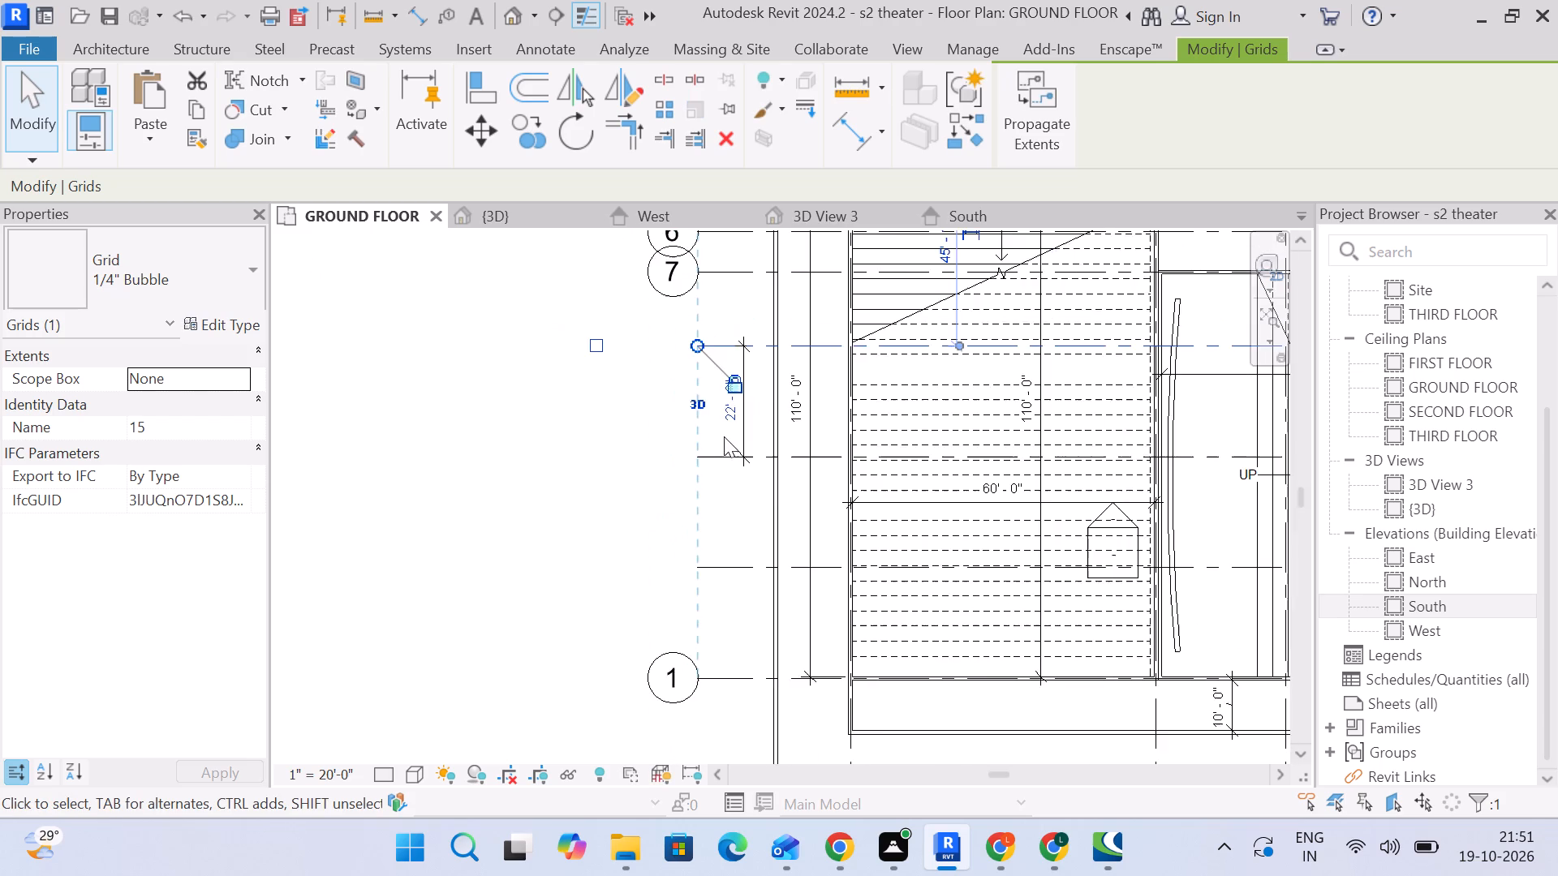
pyautogui.moveTo(727, 458); pyautogui.dragTo(747, 539, button='middle')
pyautogui.click(625, 532)
pyautogui.scroll(4, 734, 362)
pyautogui.moveTo(747, 370); pyautogui.dragTo(738, 365, button='middle')
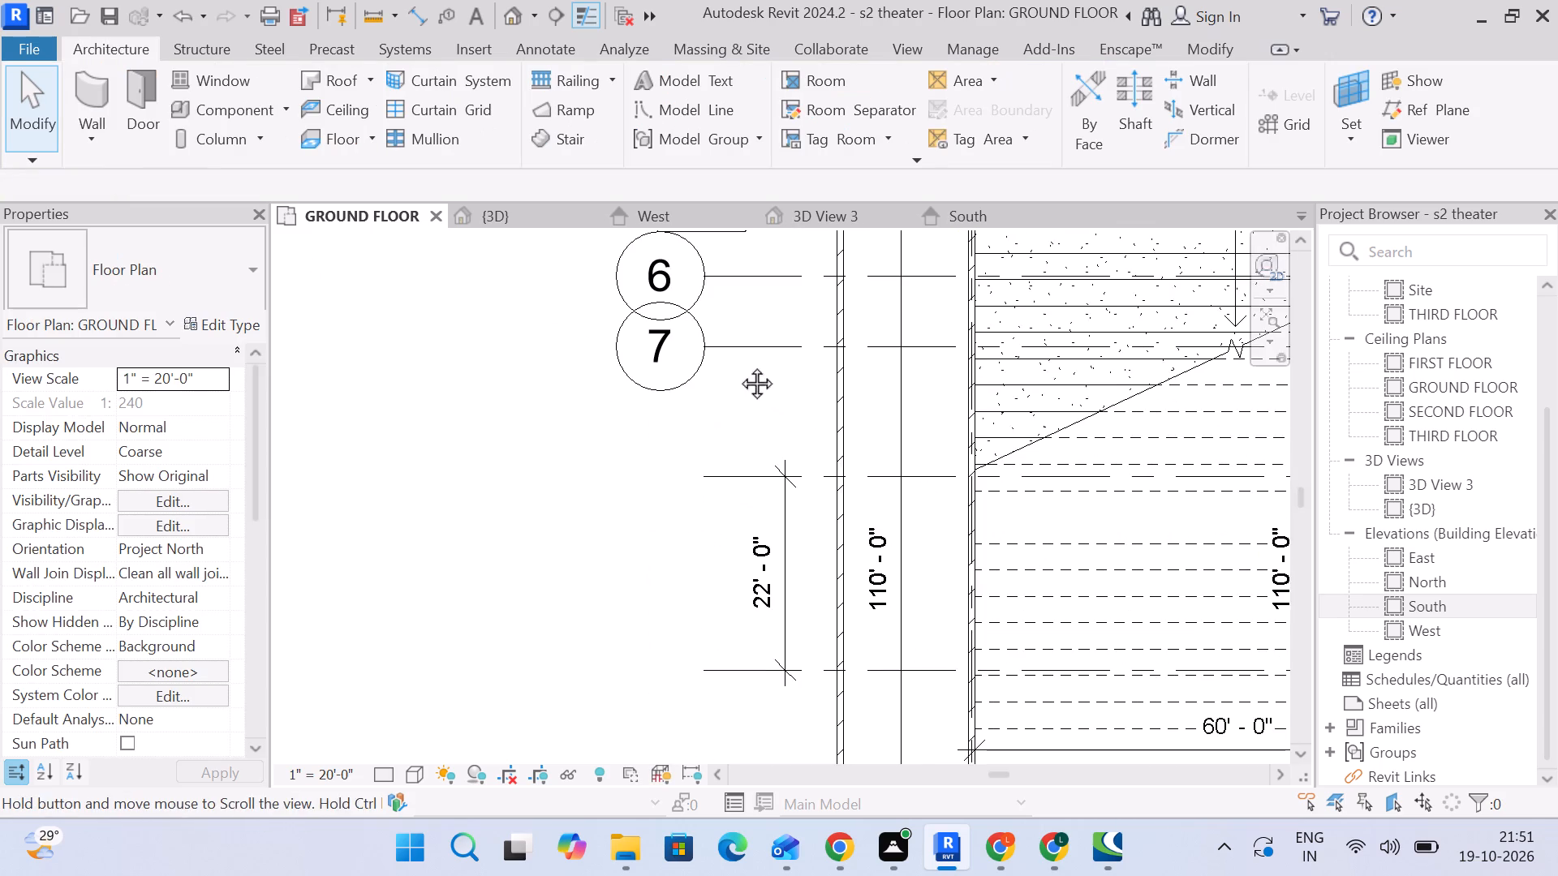
pyautogui.moveTo(738, 365); pyautogui.dragTo(698, 353, button='middle')
pyautogui.scroll(-3, 692, 360)
pyautogui.moveTo(691, 362); pyautogui.dragTo(608, 362, button='middle')
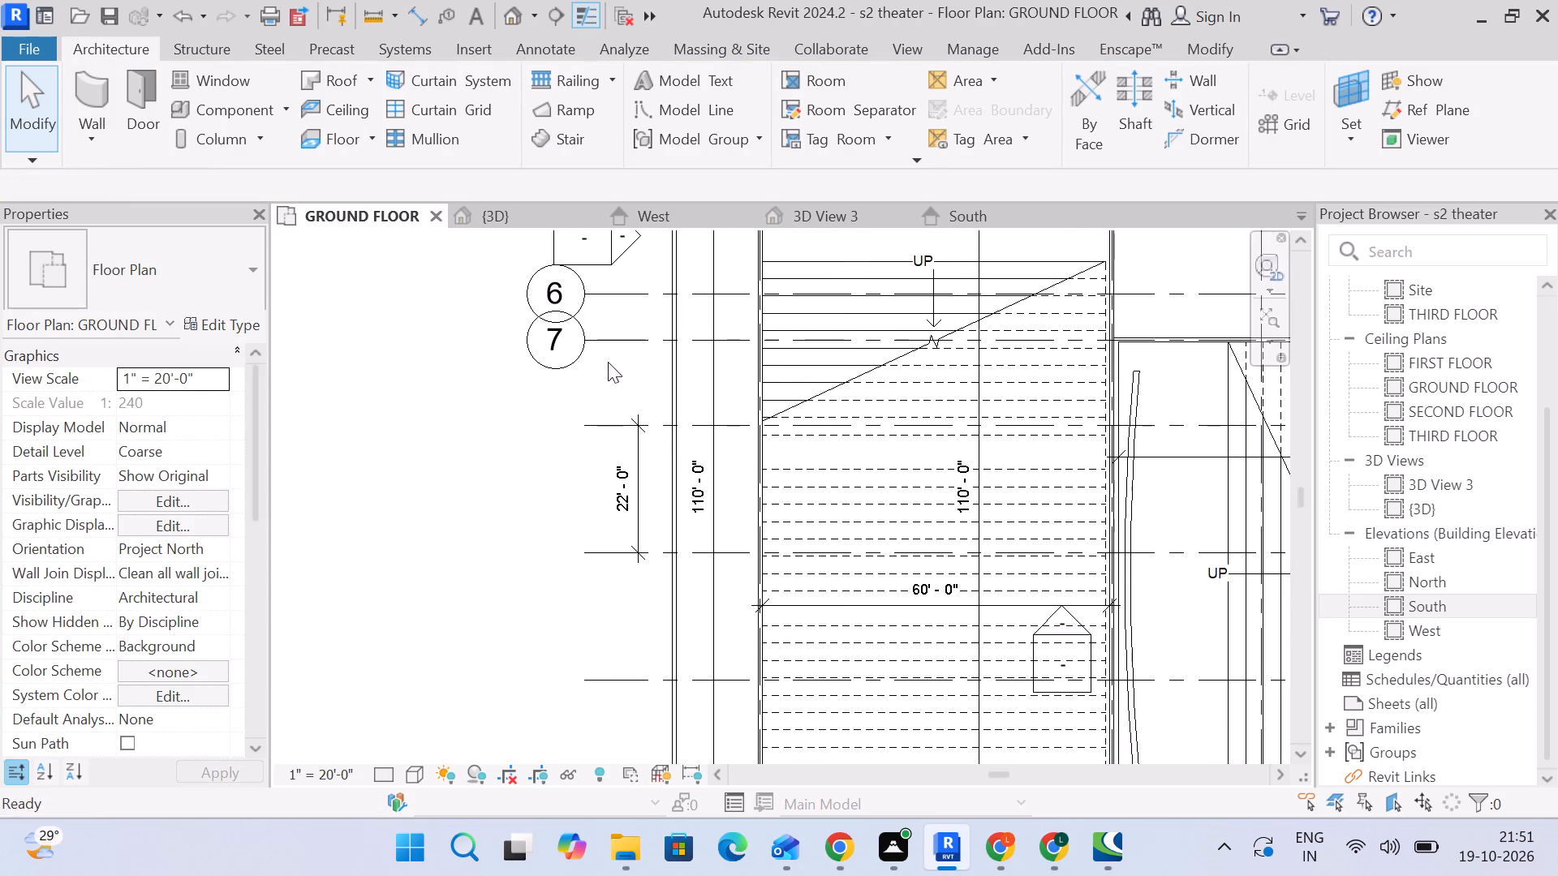
pyautogui.click(610, 419)
pyautogui.moveTo(451, 416); pyautogui.dragTo(464, 430)
pyautogui.click(586, 426)
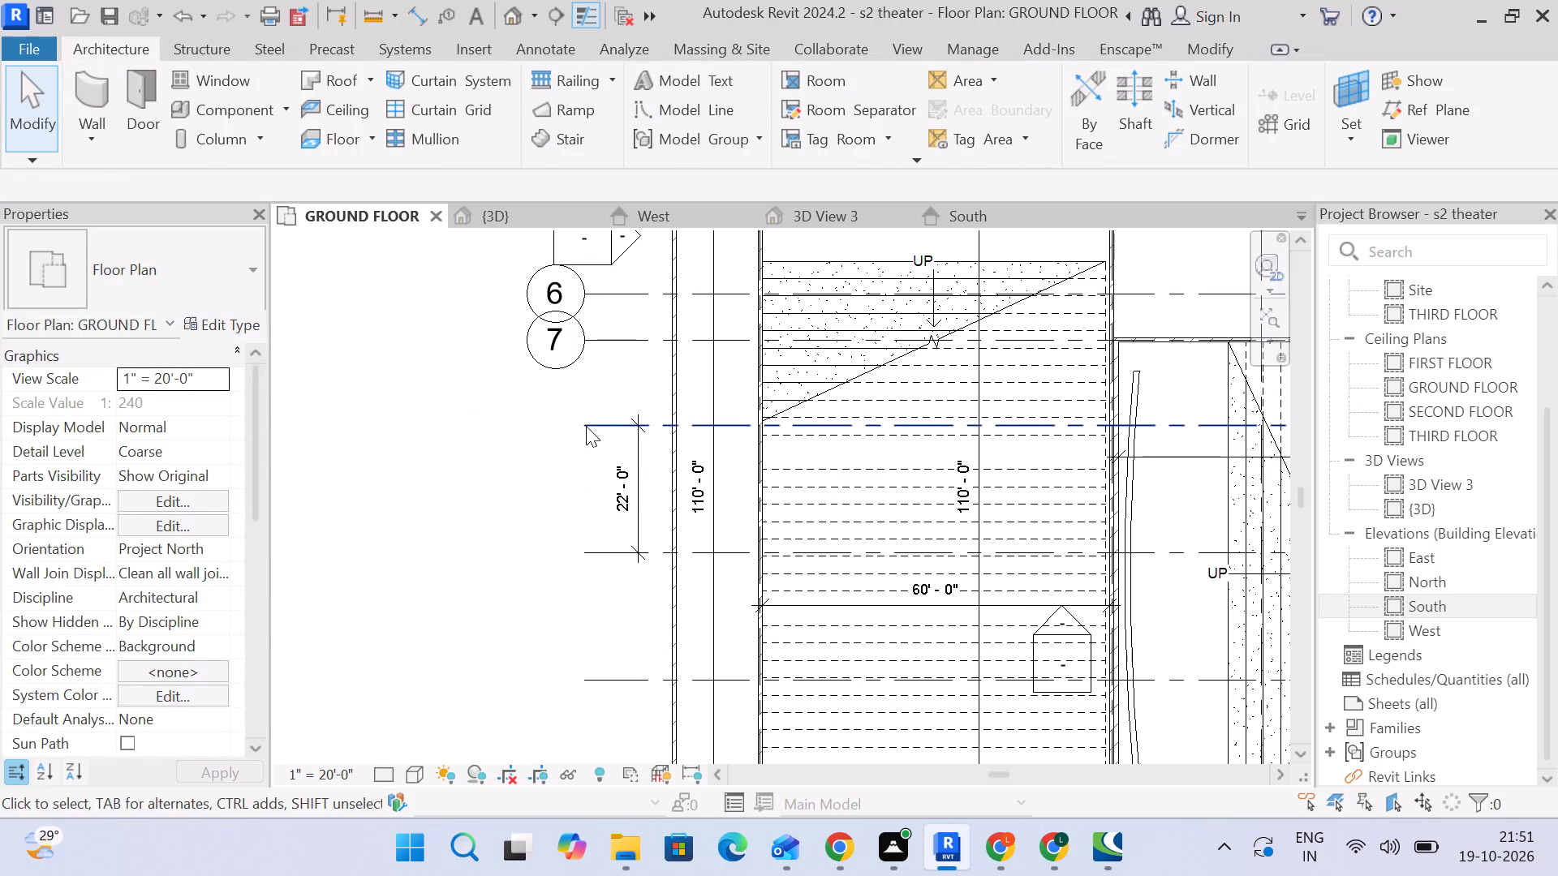
pyautogui.click(463, 427)
# Show the grid bubble at the western end of grid 14.
pyautogui.scroll(-2, 499, 461)
pyautogui.moveTo(499, 469); pyautogui.dragTo(484, 412, button='middle')
pyautogui.click(576, 474)
pyautogui.click(570, 481)
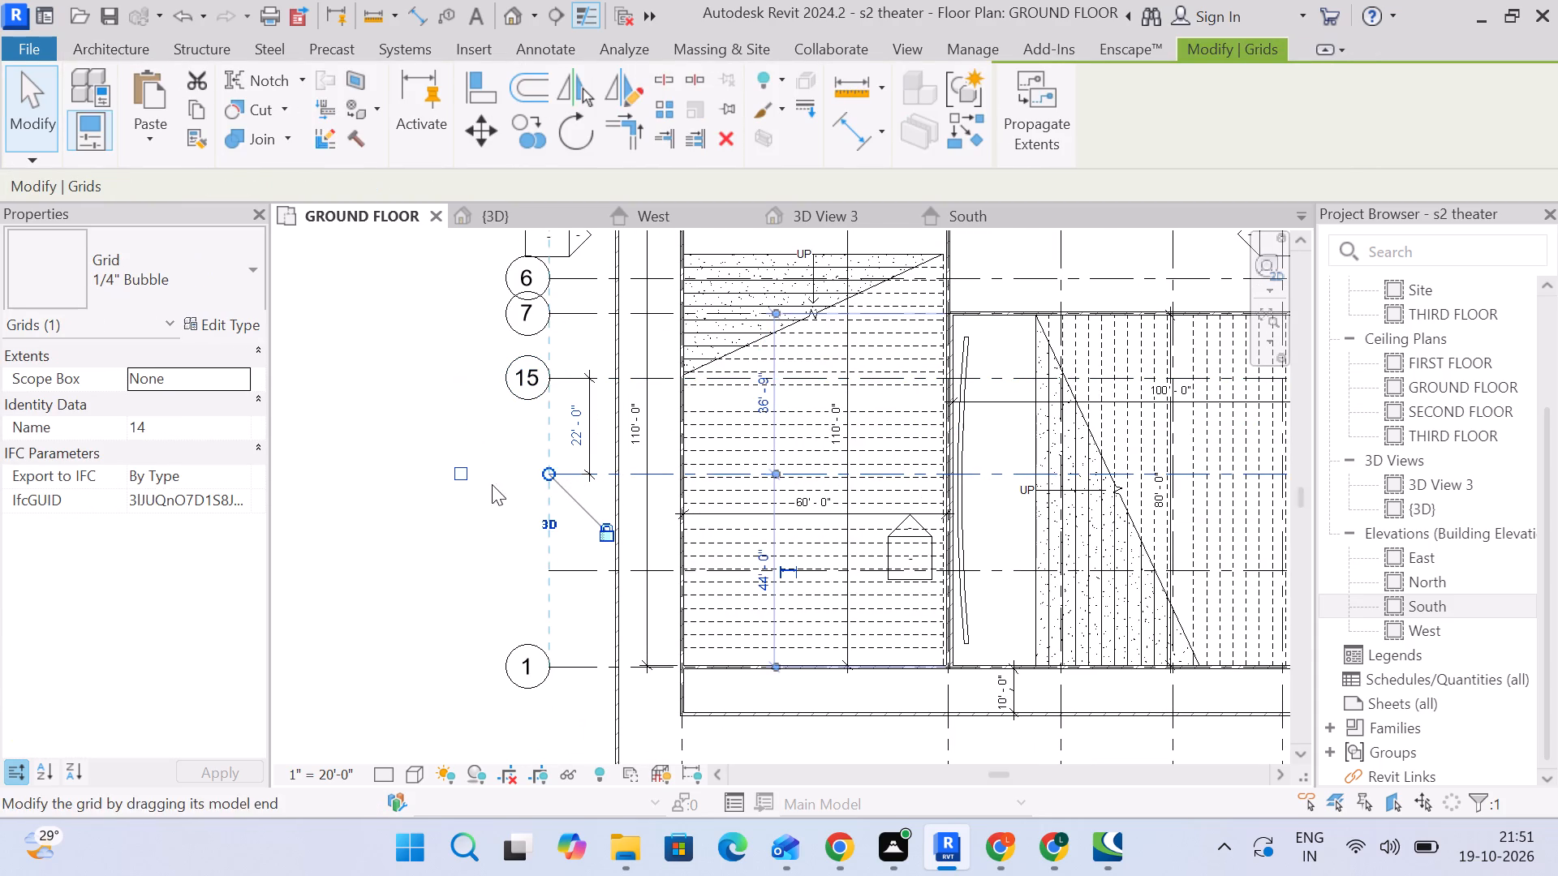
pyautogui.moveTo(463, 476); pyautogui.dragTo(481, 474)
# With grid 14 selected, set the dimension between grids 15 and 14 to 1'.
pyautogui.click(587, 426)
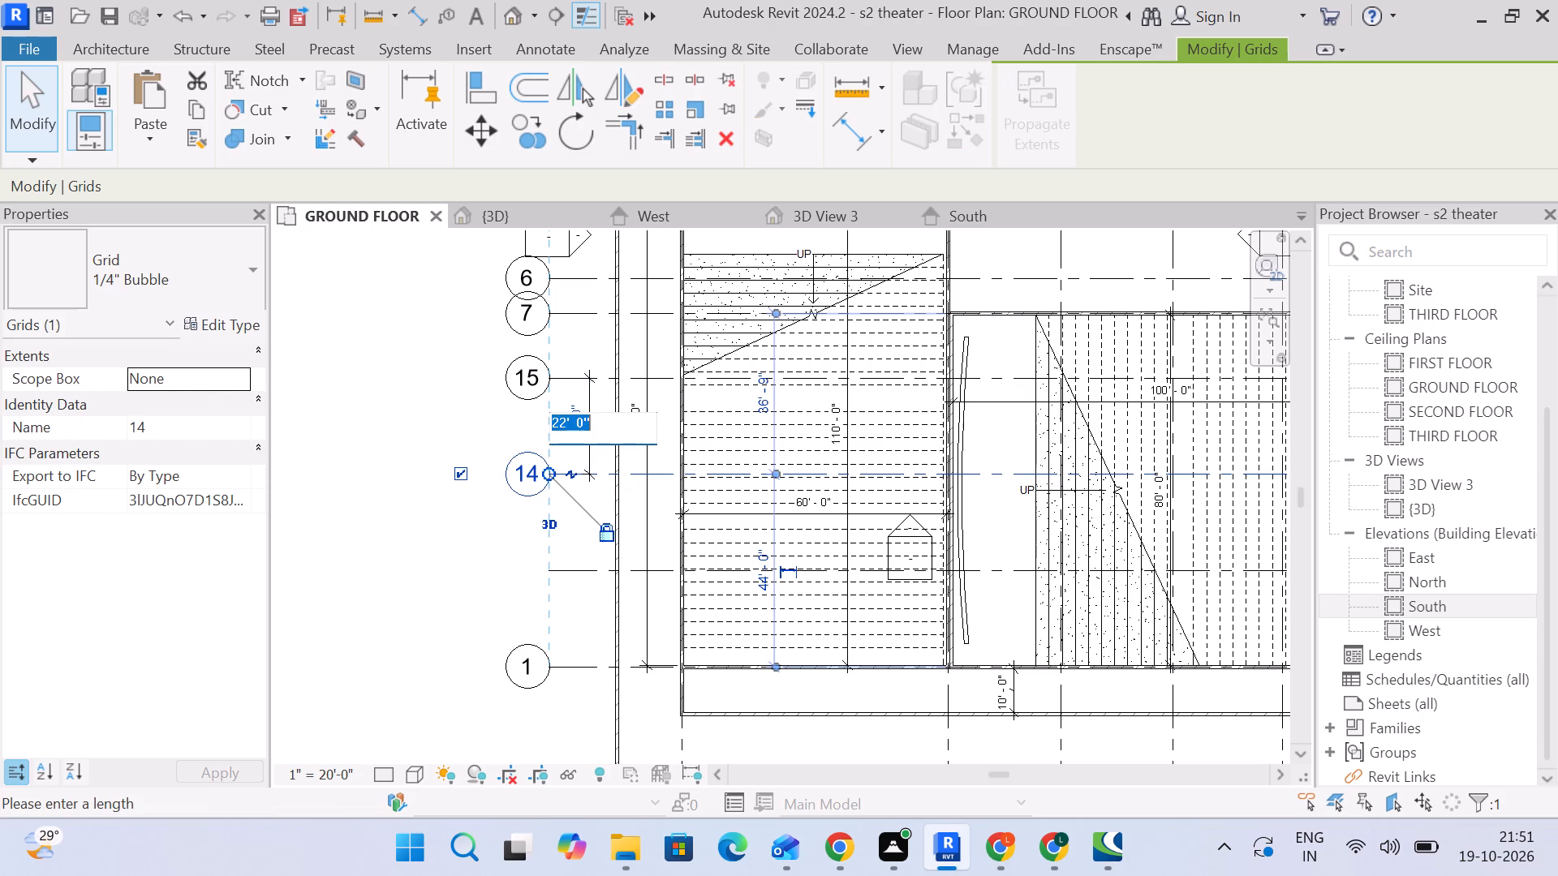
pyautogui.press('Delete')
pyautogui.click(584, 573)
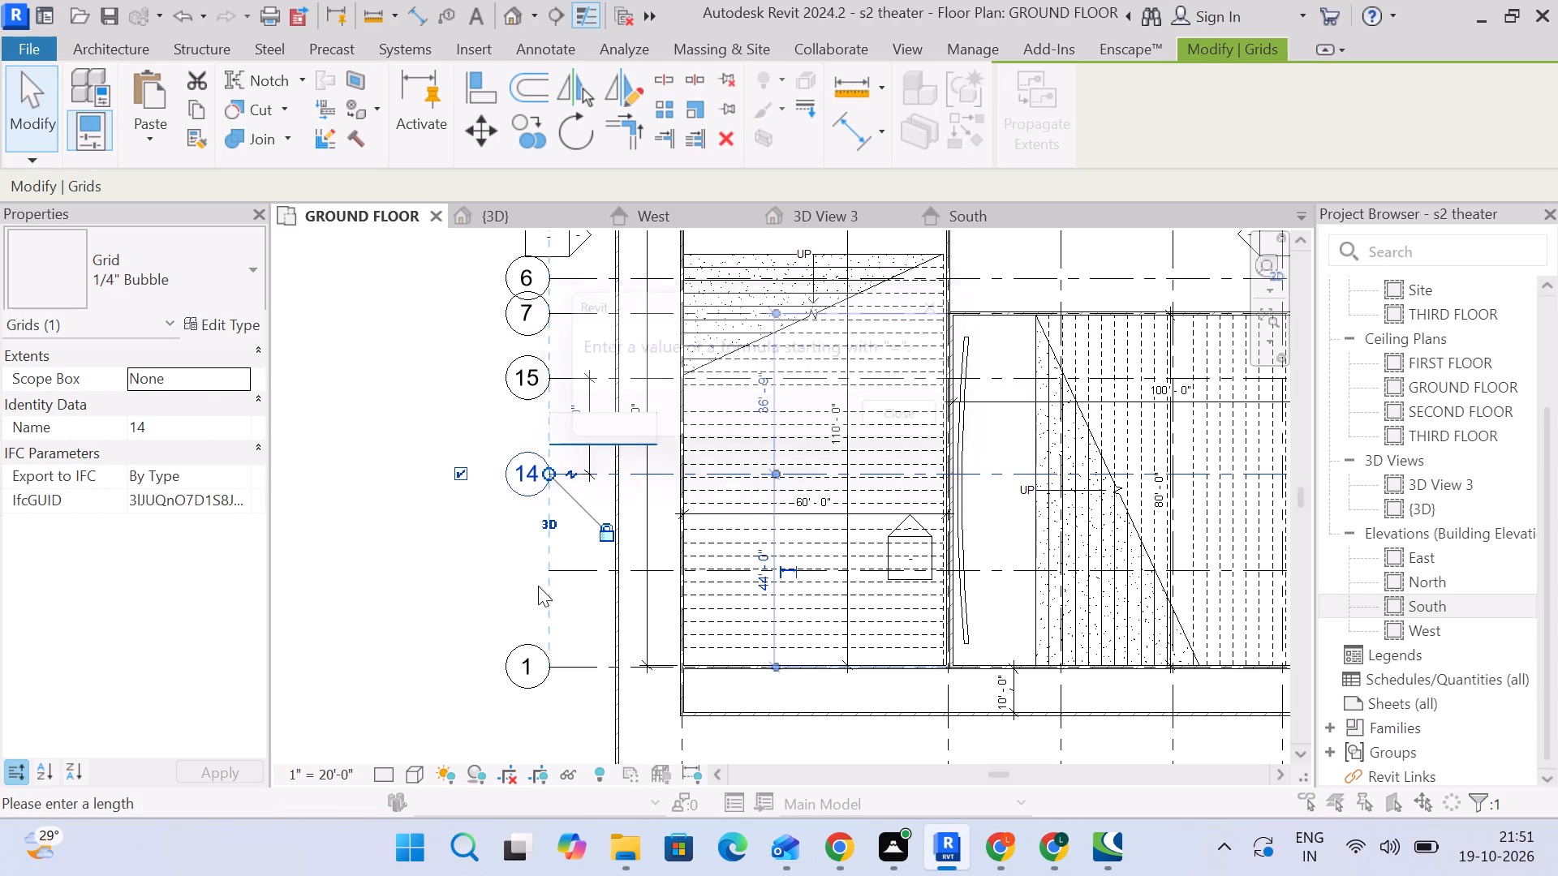
pyautogui.click(920, 430)
pyautogui.click(493, 539)
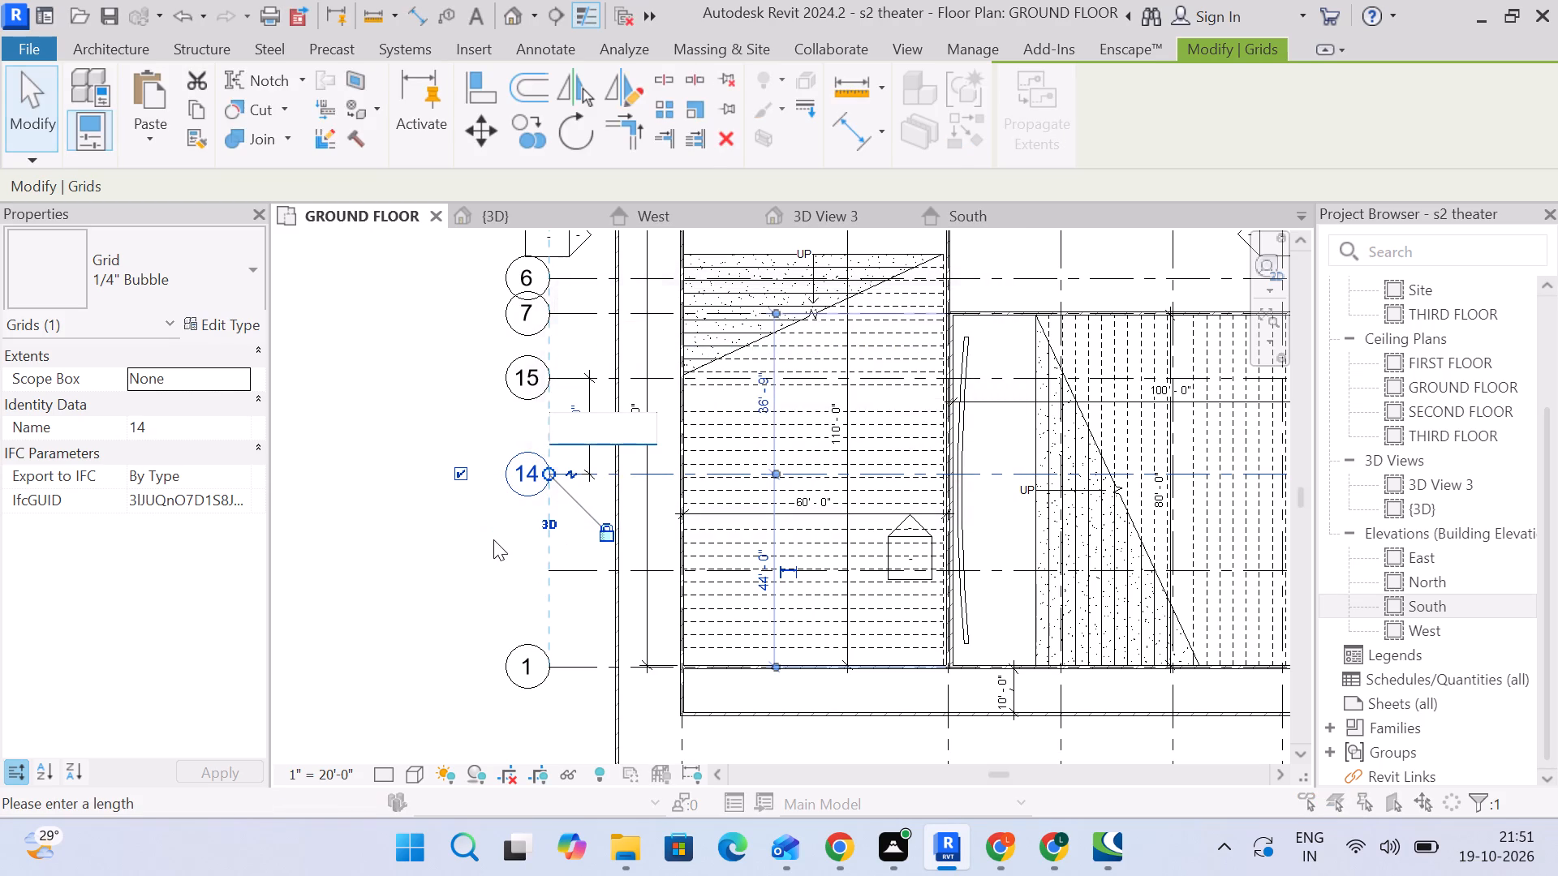
pyautogui.click(906, 431)
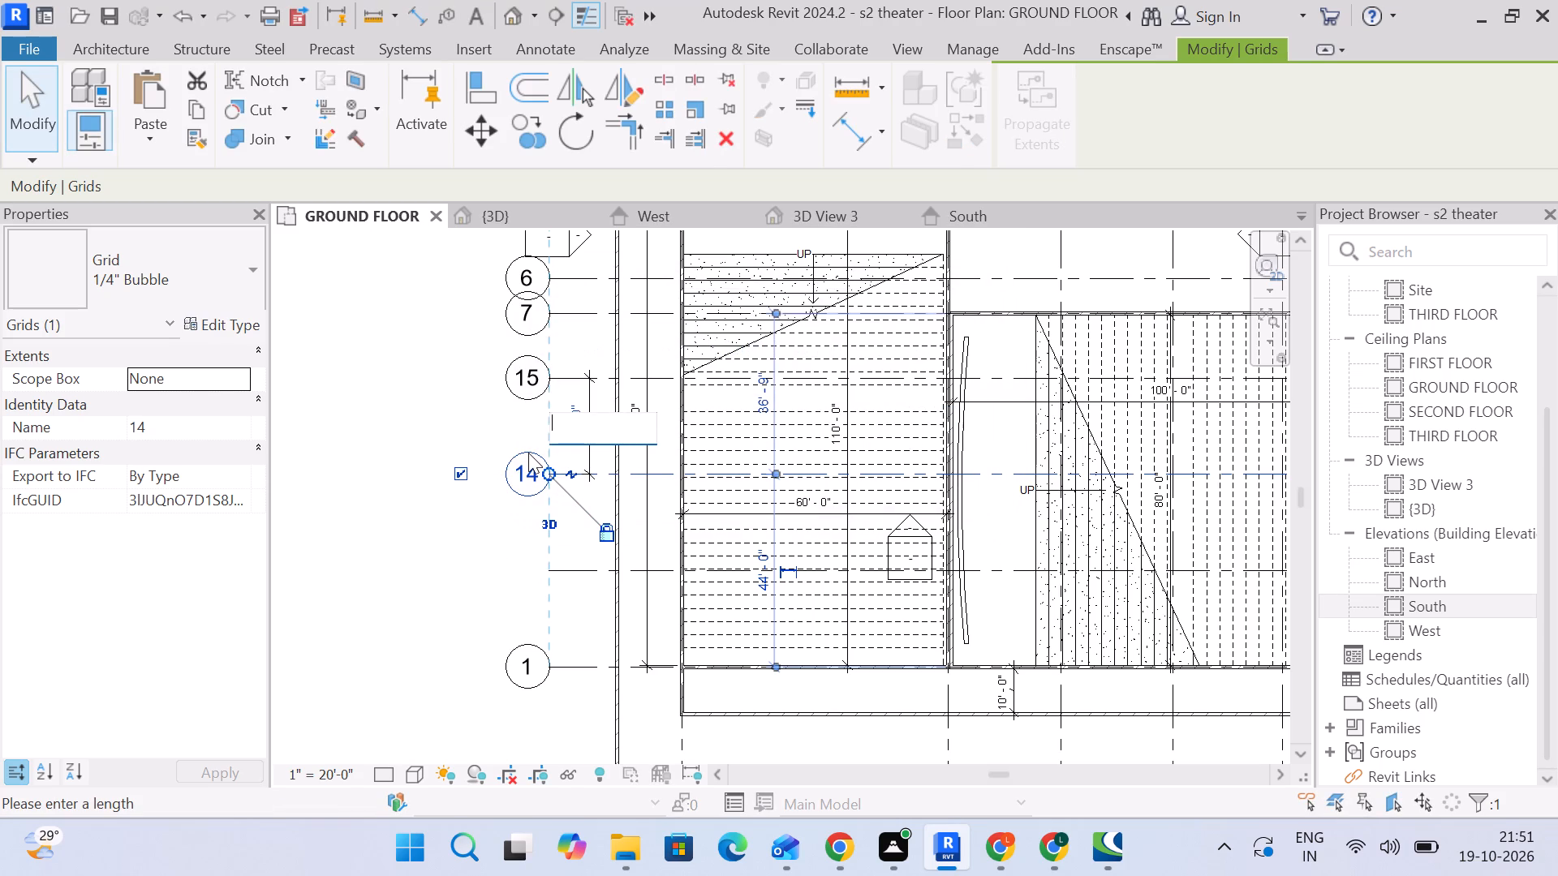
pyautogui.click(478, 427)
pyautogui.click(944, 427)
pyautogui.tripleClick(458, 427)
pyautogui.click(460, 425)
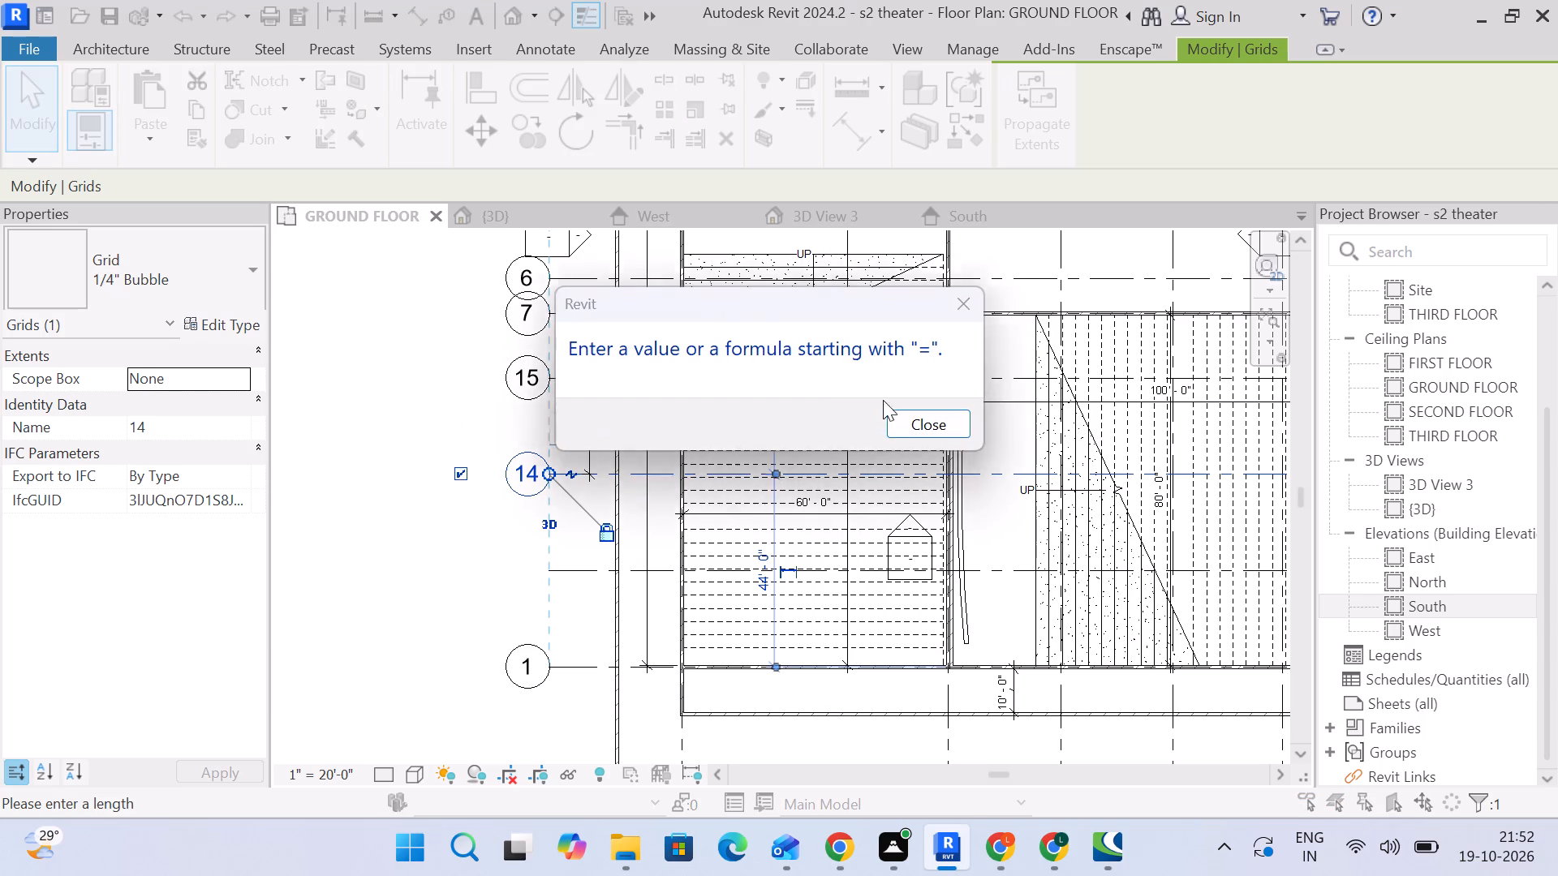
pyautogui.click(901, 419)
pyautogui.press('1')
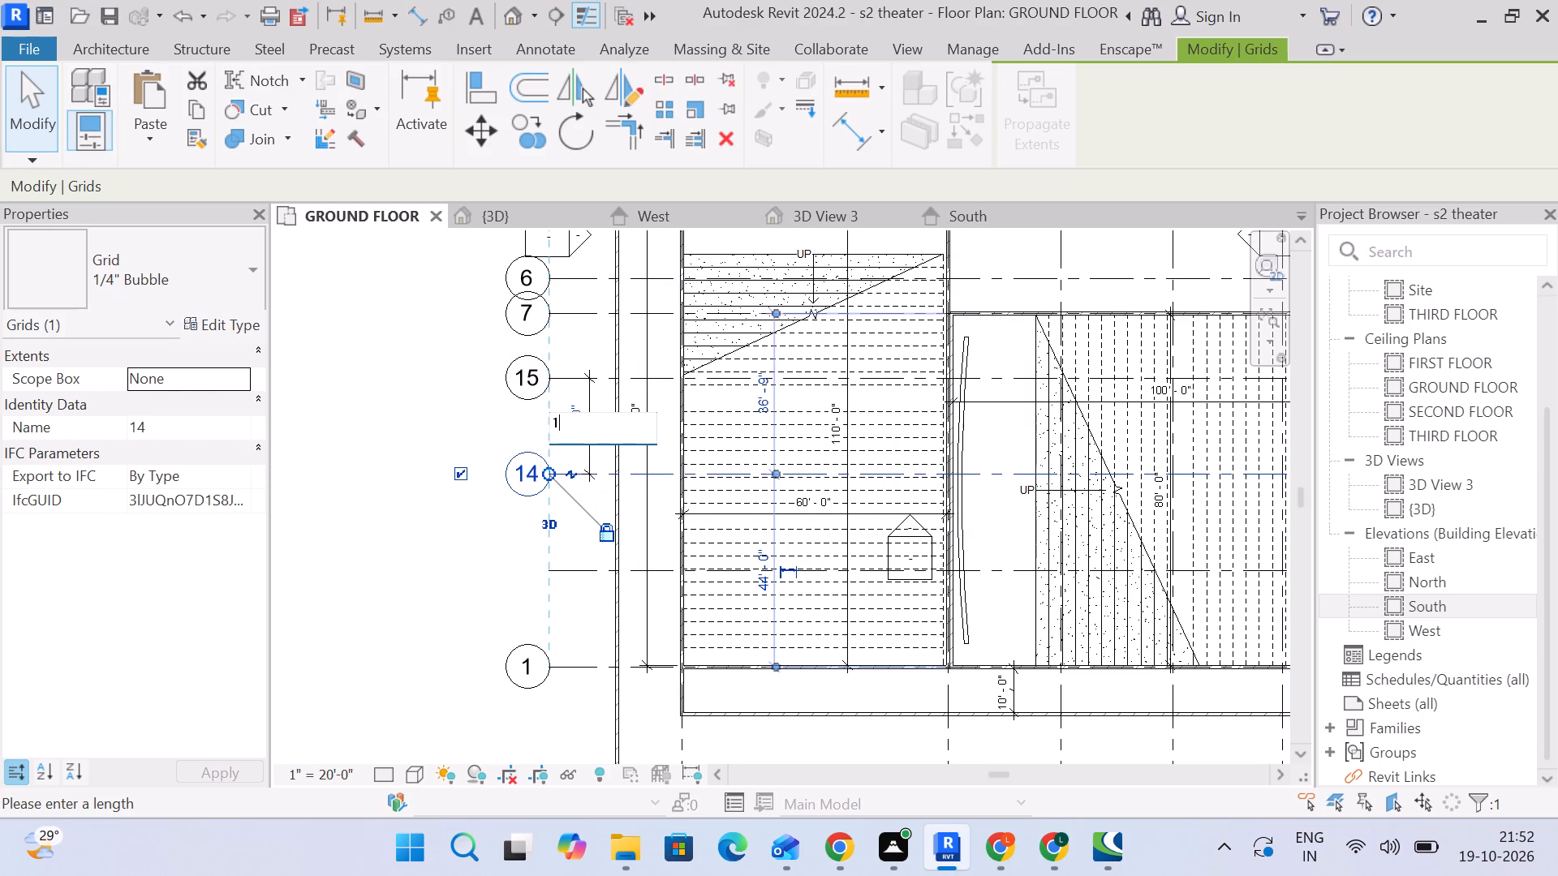
pyautogui.click(470, 436)
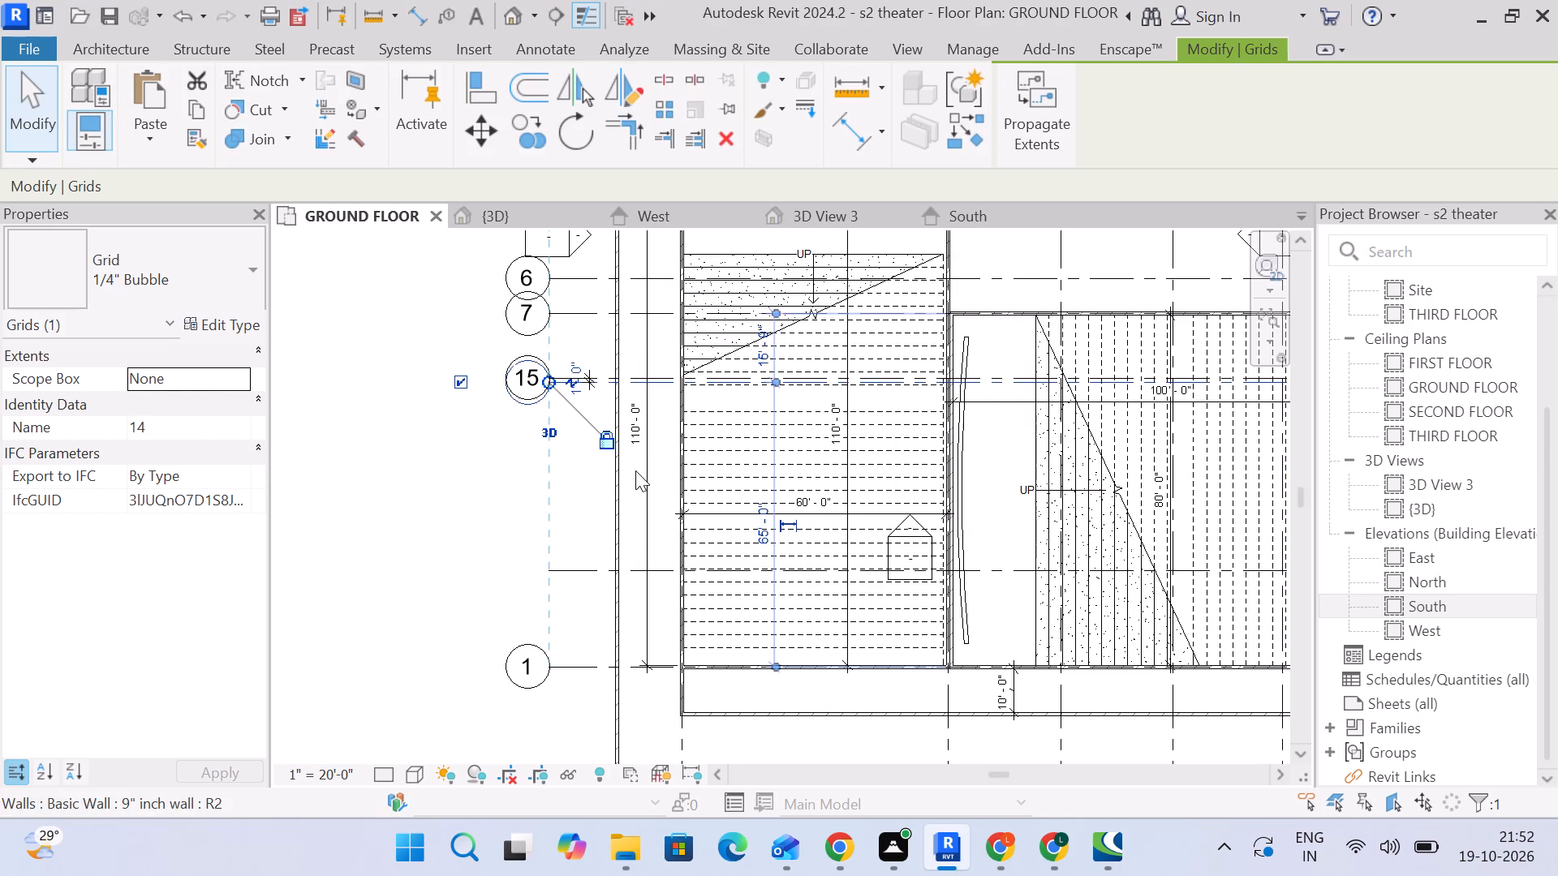
# Undo the last spacing change between grids 15 and 14.
pyautogui.hotkey('ctrl', 'z')
# Delete the dimension between grids 15 and 14.
pyautogui.click(589, 450)
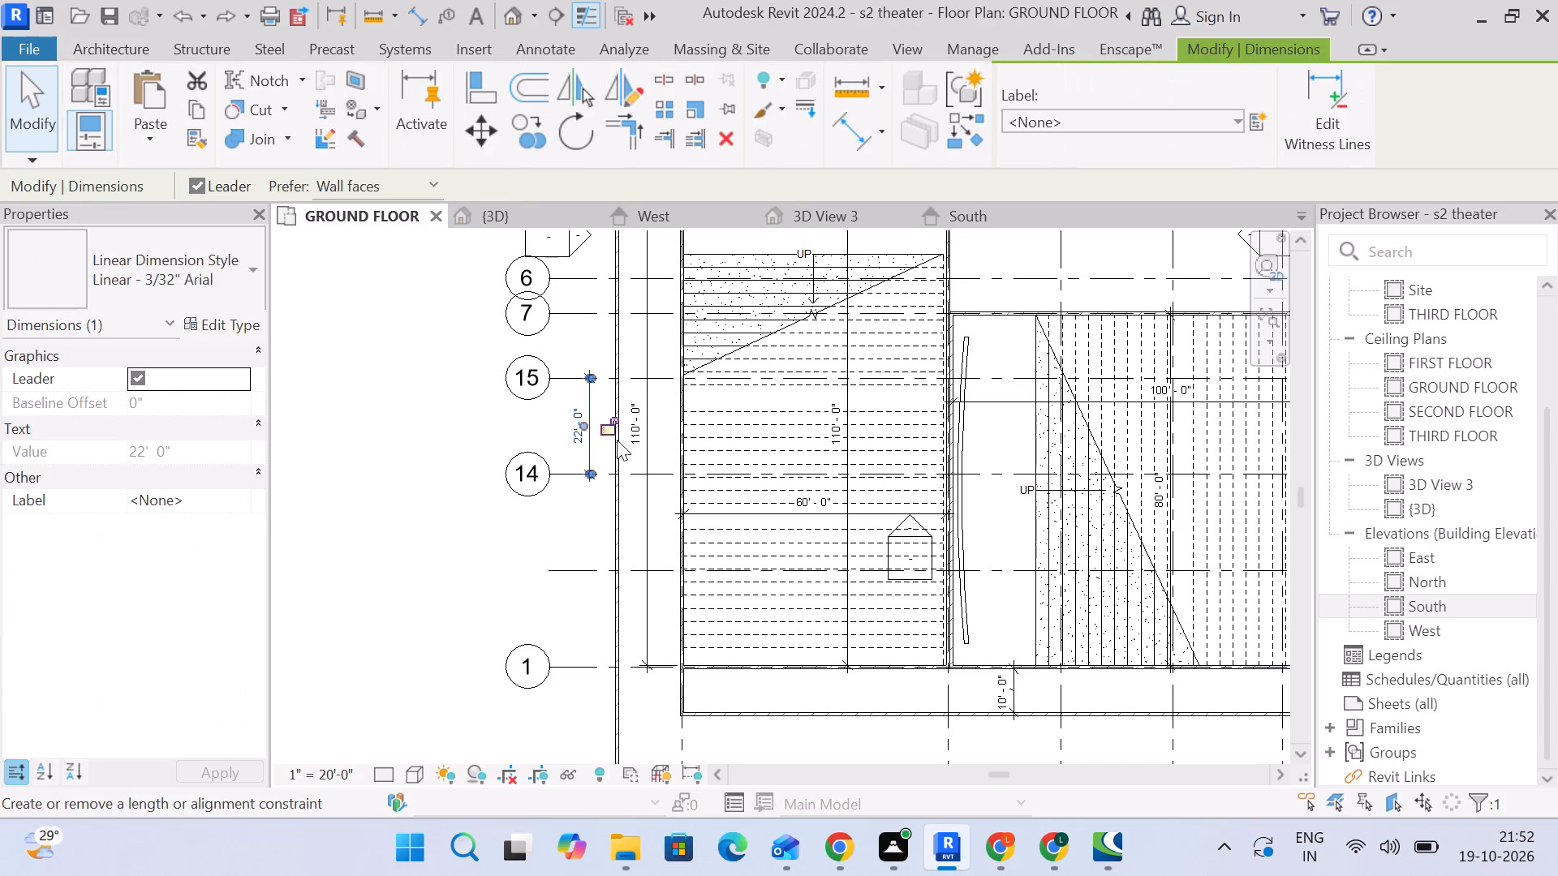
pyautogui.press('Delete')
# Show the grid bubble at the western end of grid 13.
pyautogui.click(568, 564)
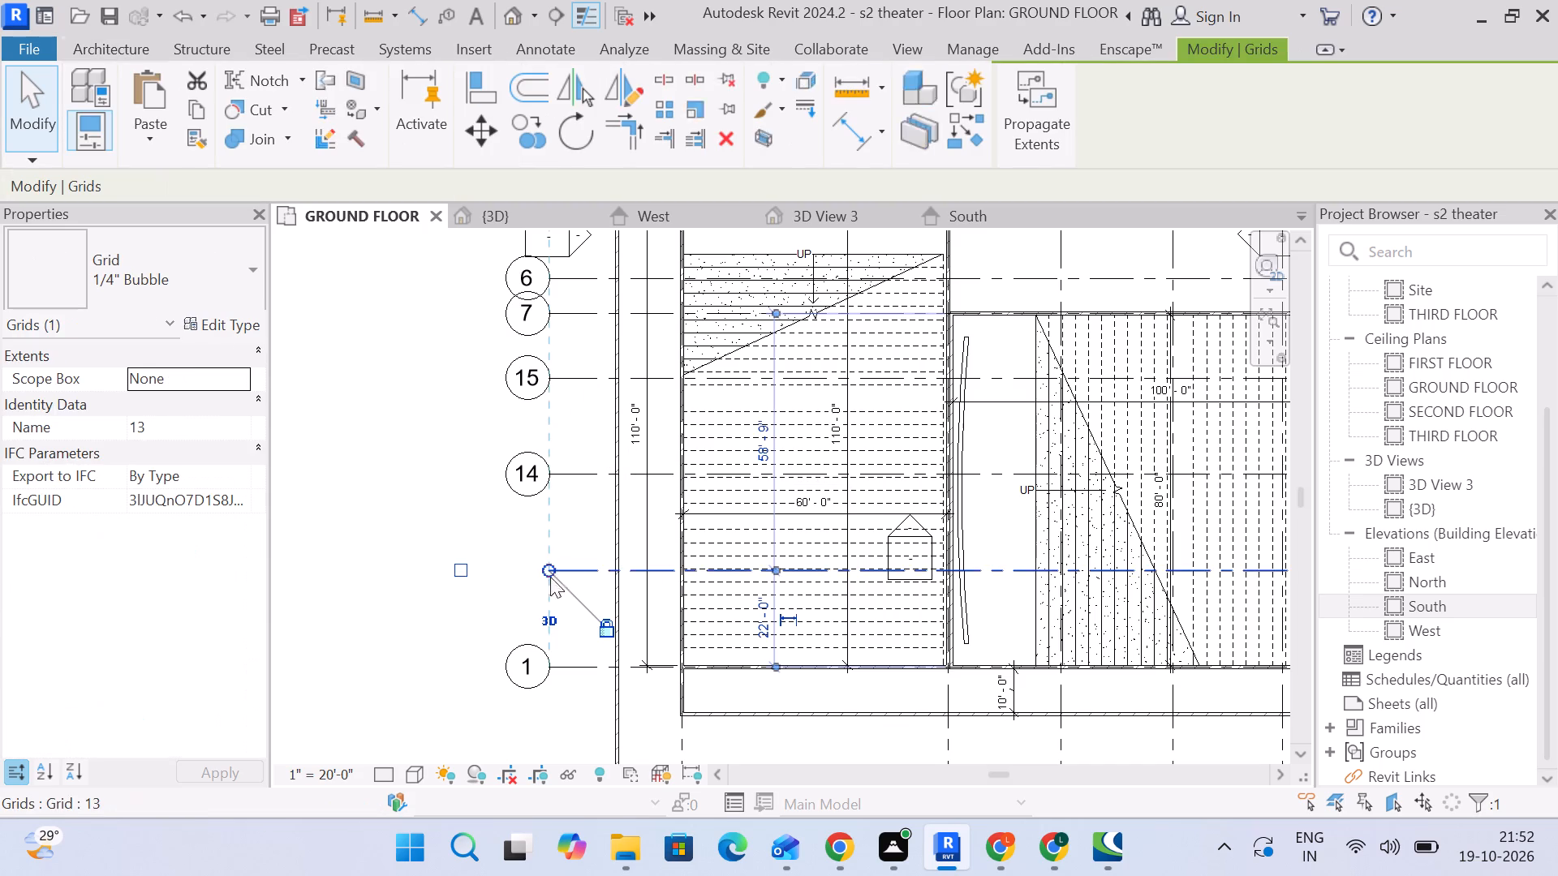
pyautogui.click(456, 571)
pyautogui.click(428, 605)
# Examine the horizontal and vertical grid layout around both stepped-seating halls on the ground floor plan.
pyautogui.scroll(-4, 437, 603)
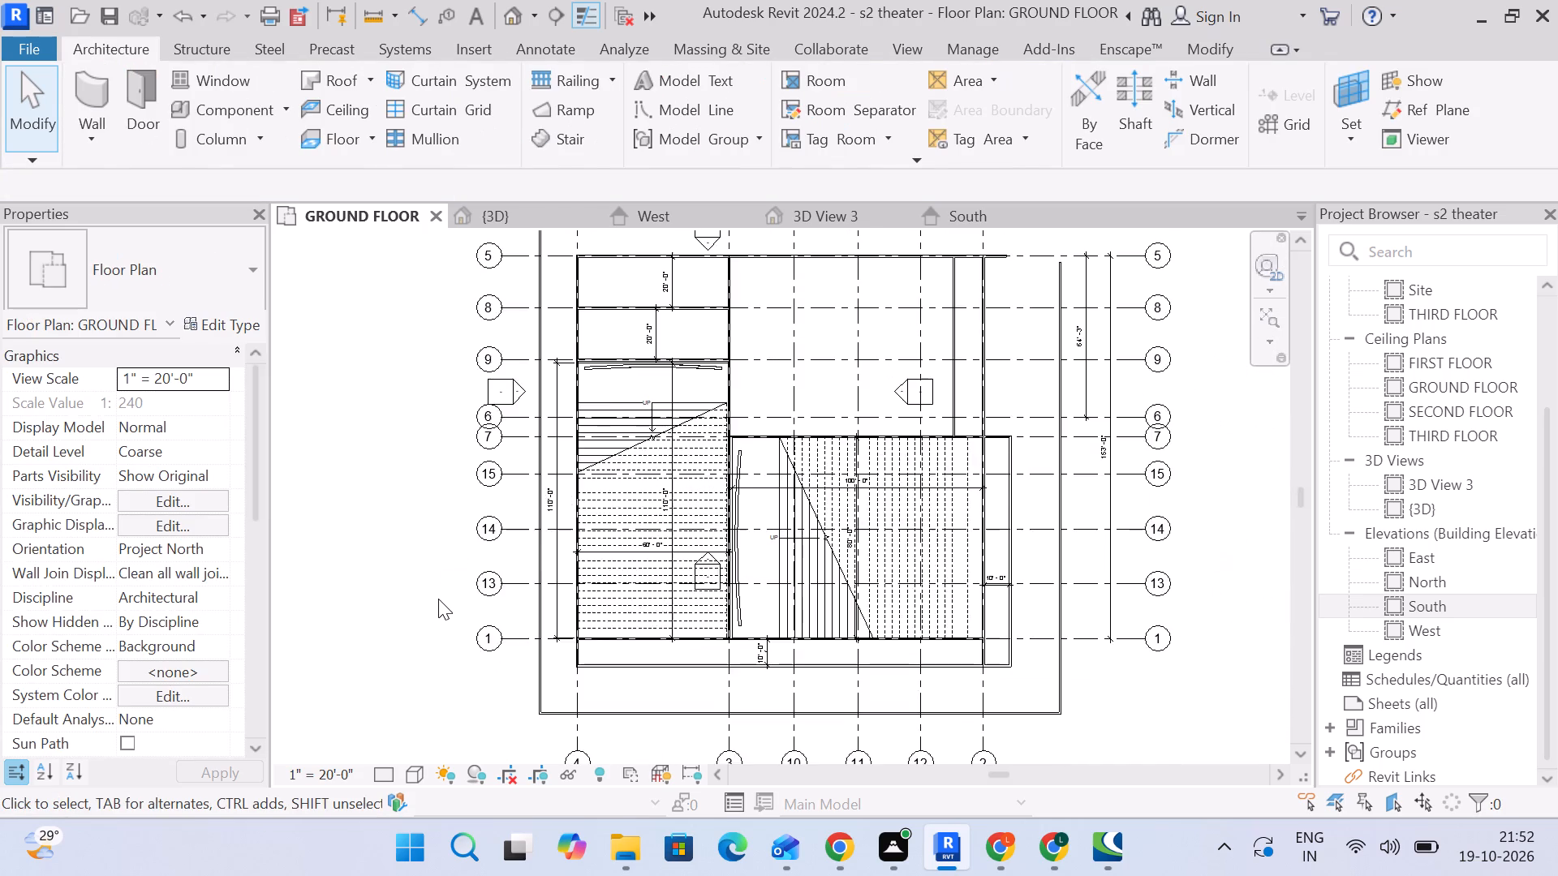
pyautogui.moveTo(438, 599); pyautogui.dragTo(408, 530, button='middle')
pyautogui.moveTo(417, 429); pyautogui.dragTo(391, 501, button='middle')
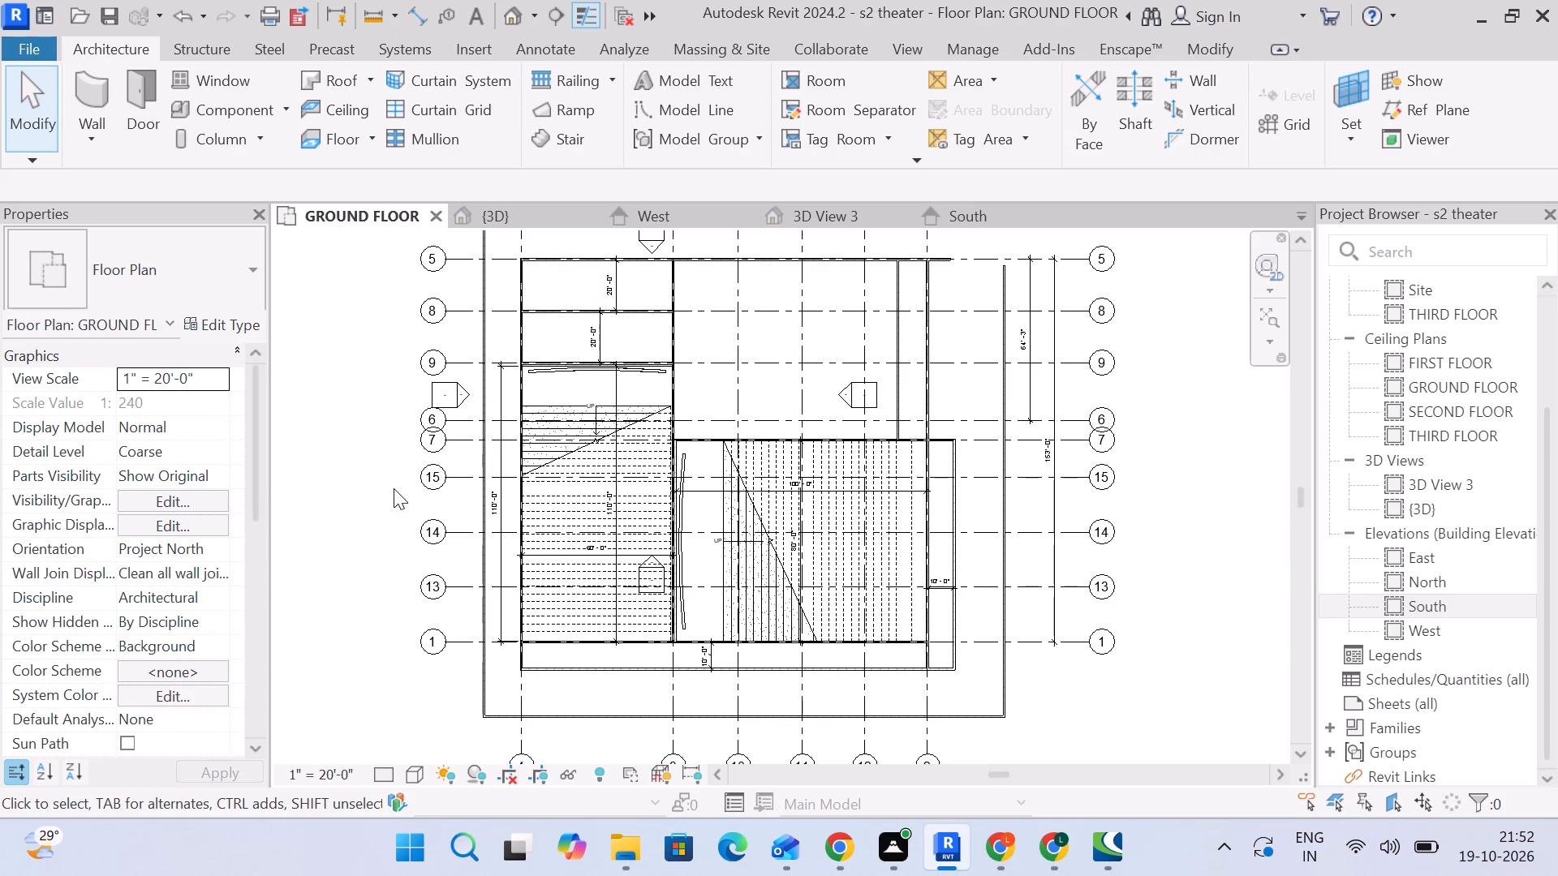
pyautogui.scroll(-1, 394, 488)
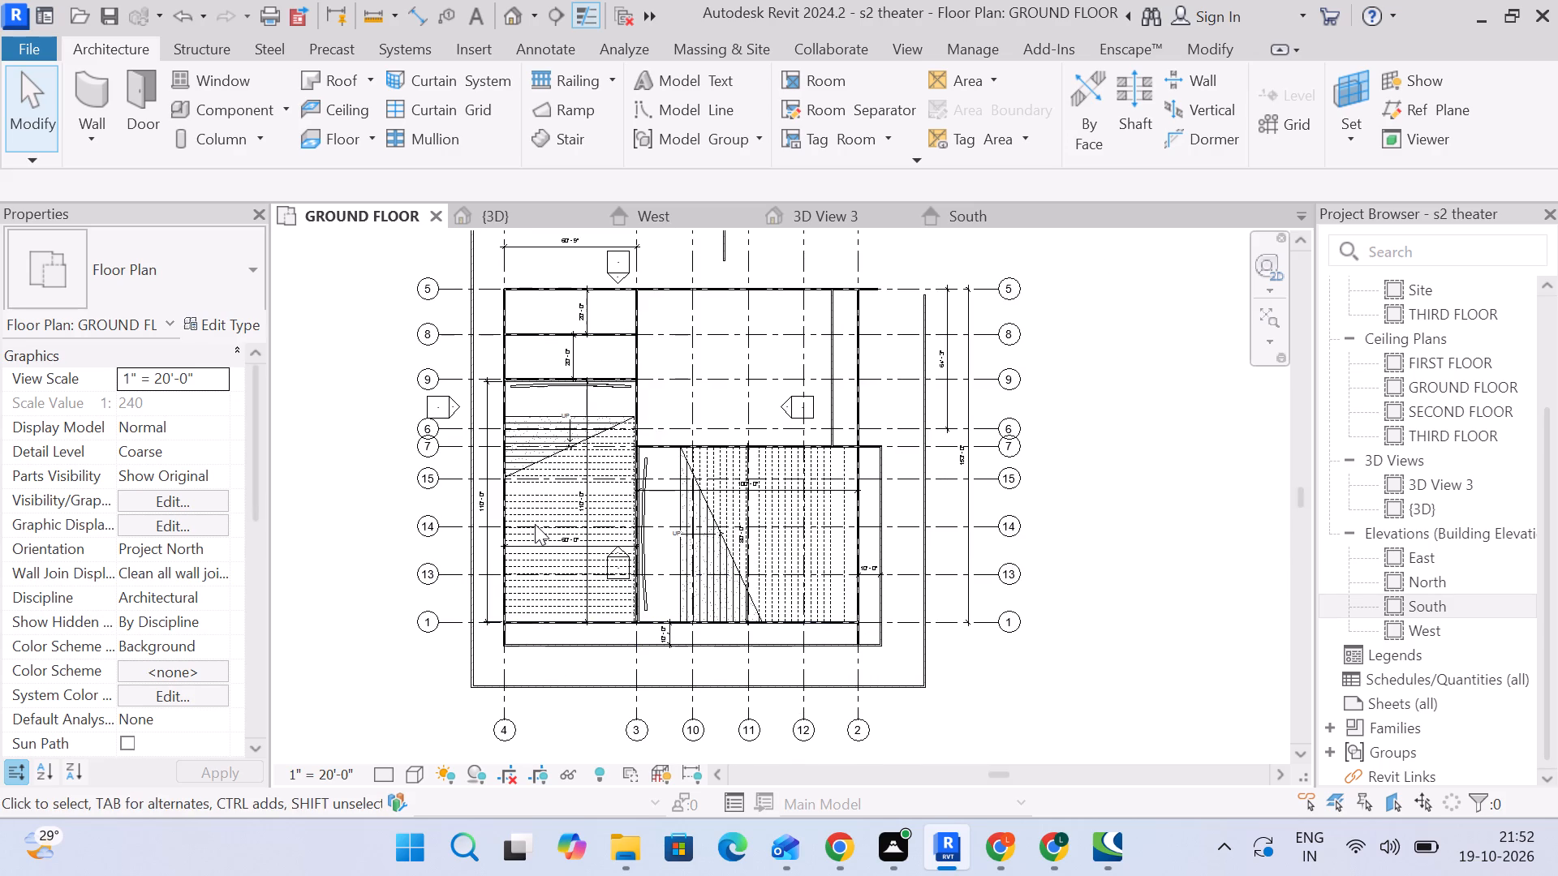
pyautogui.scroll(3, 483, 530)
pyautogui.moveTo(493, 533); pyautogui.dragTo(431, 423, button='middle')
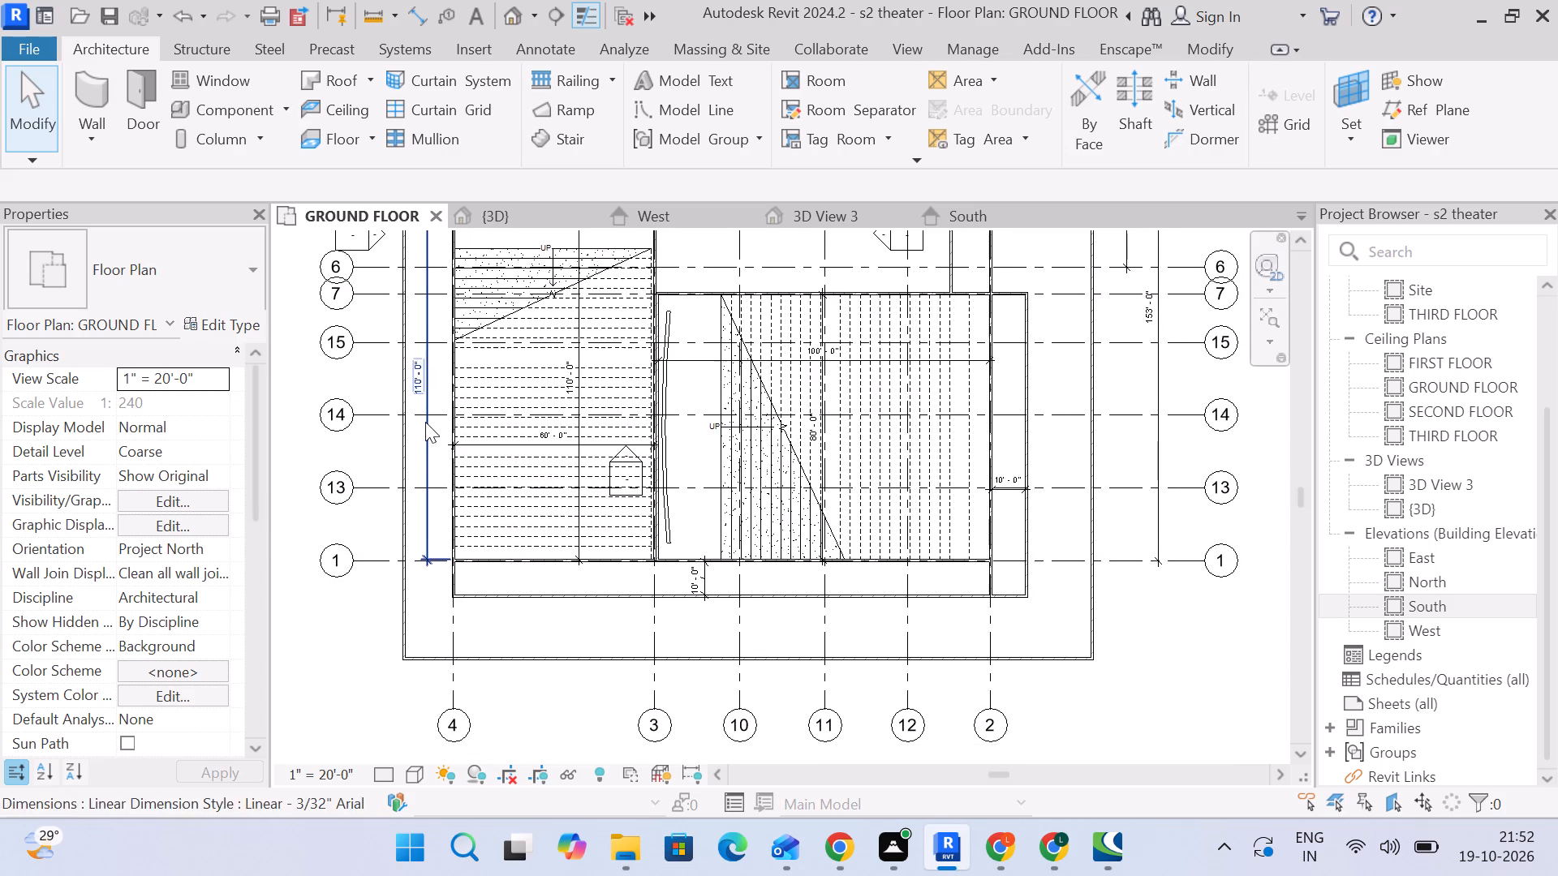
pyautogui.moveTo(632, 587); pyautogui.dragTo(595, 471, button='middle')
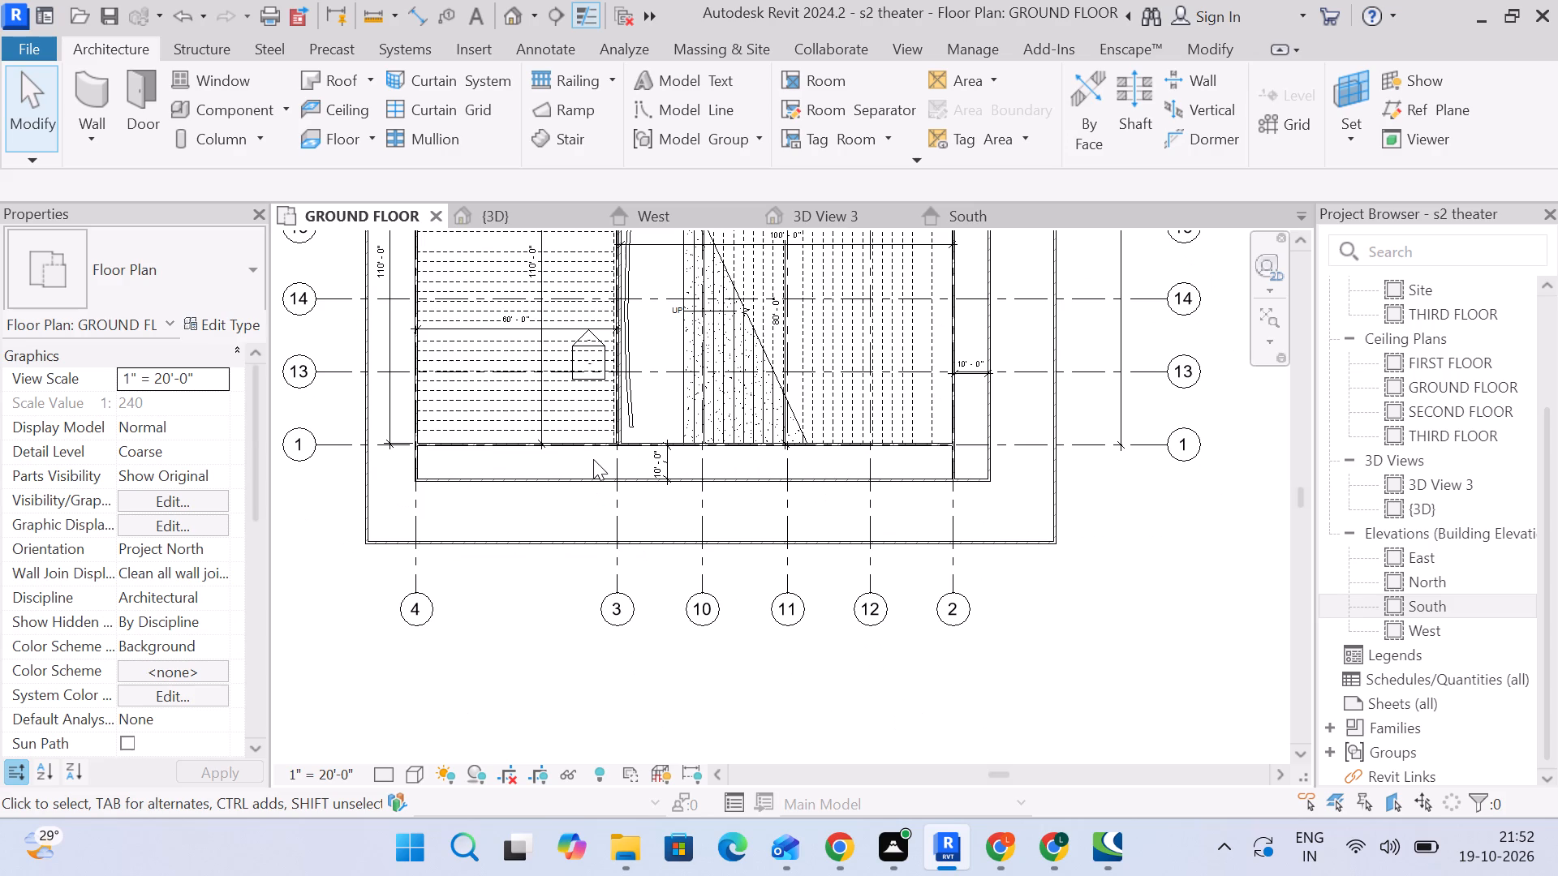
pyautogui.scroll(-2, 627, 462)
pyautogui.moveTo(575, 494); pyautogui.dragTo(582, 517, button='middle')
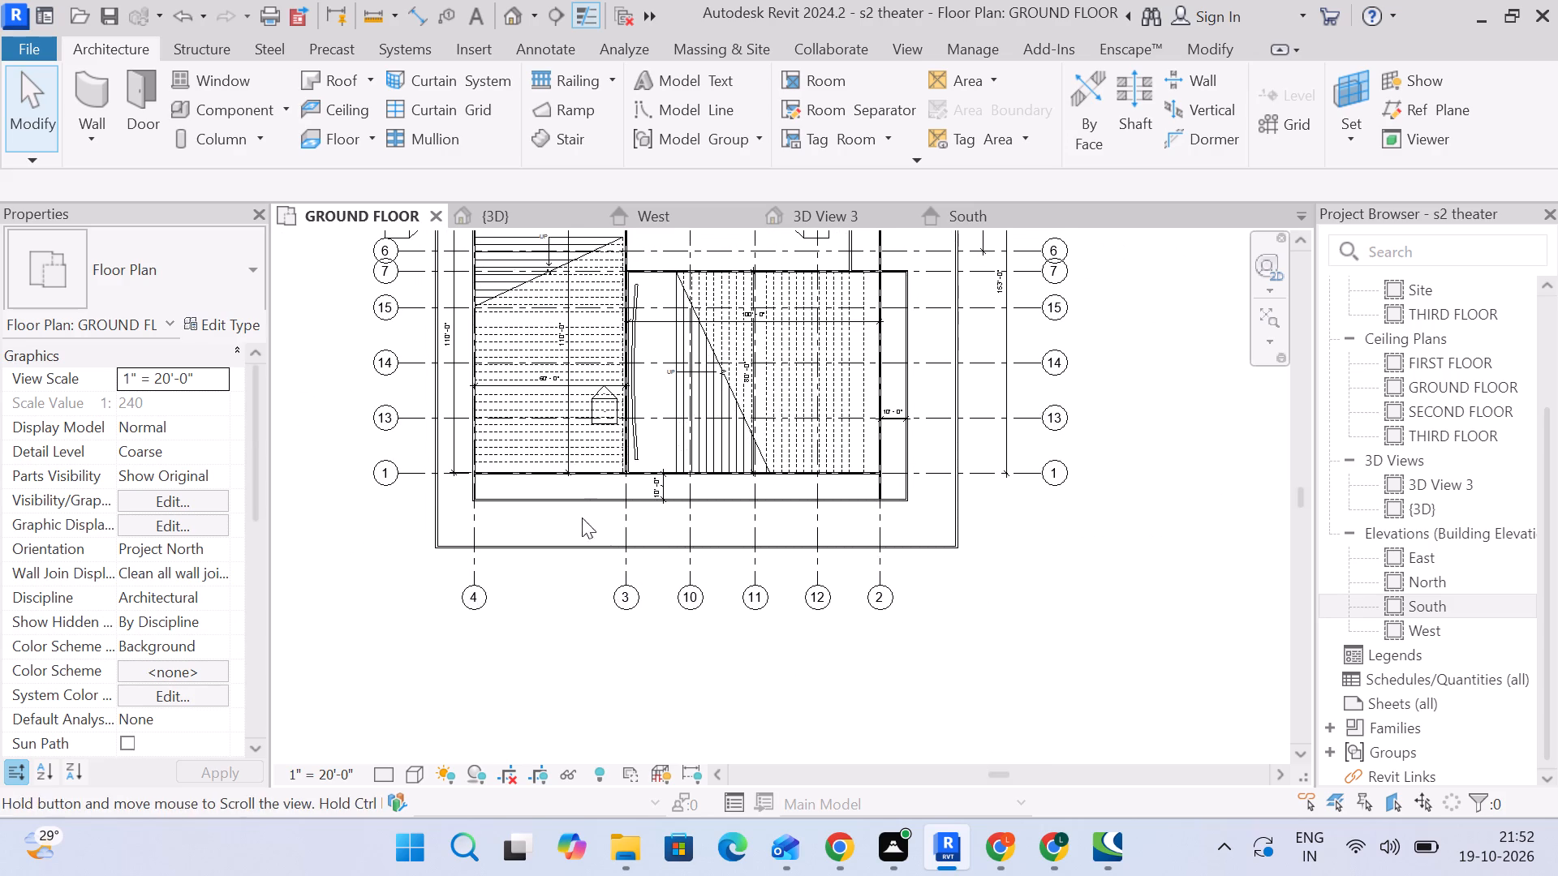
pyautogui.moveTo(422, 383); pyautogui.dragTo(411, 446, button='middle')
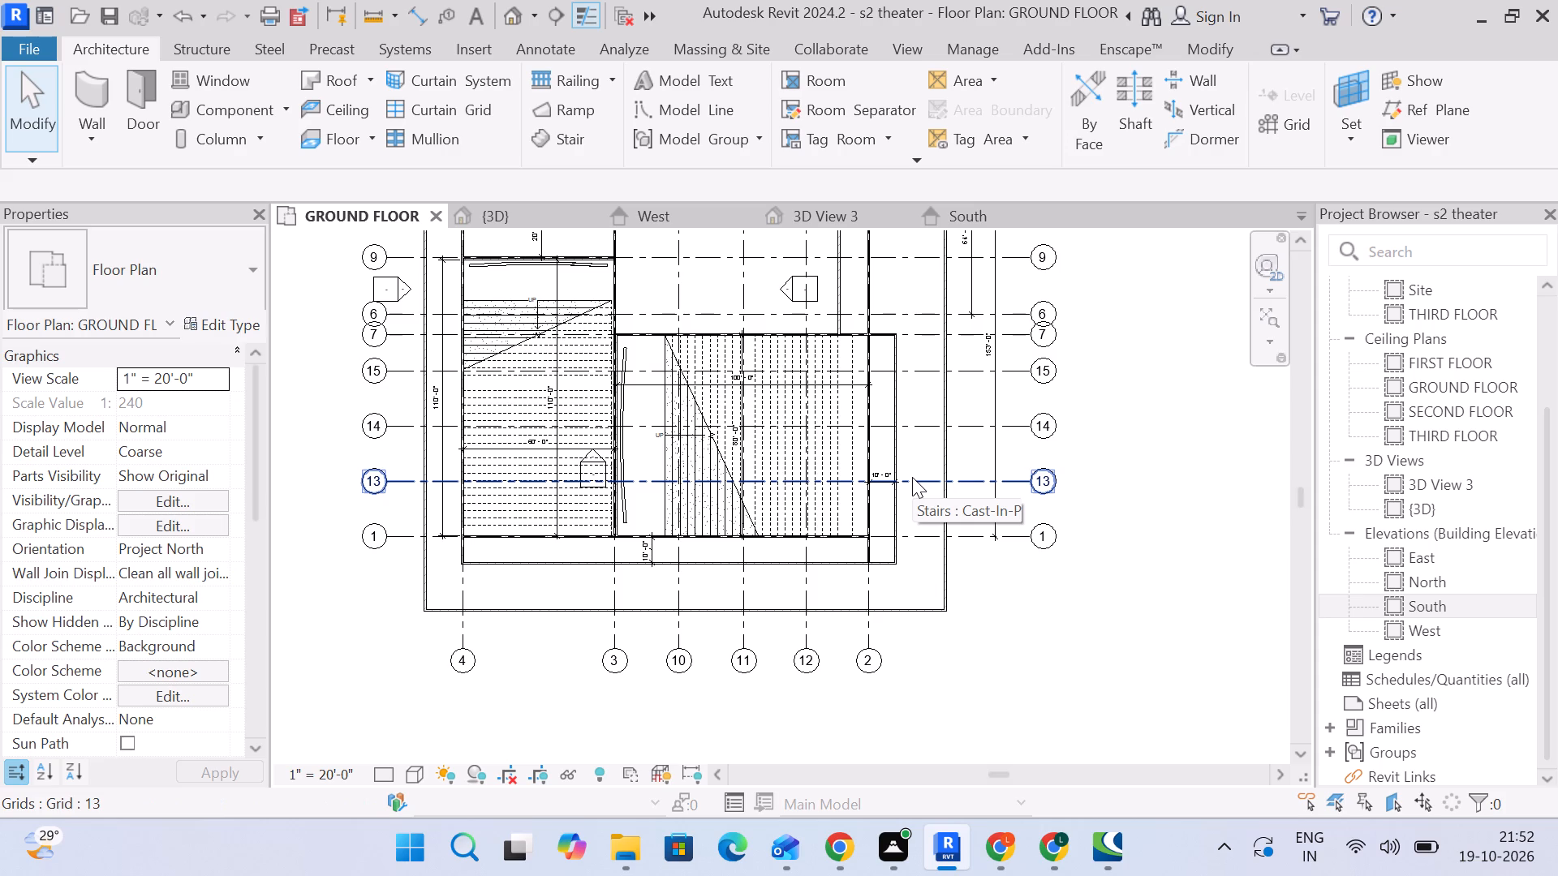
pyautogui.scroll(-4, 750, 397)
pyautogui.moveTo(865, 391); pyautogui.dragTo(911, 502, button='middle')
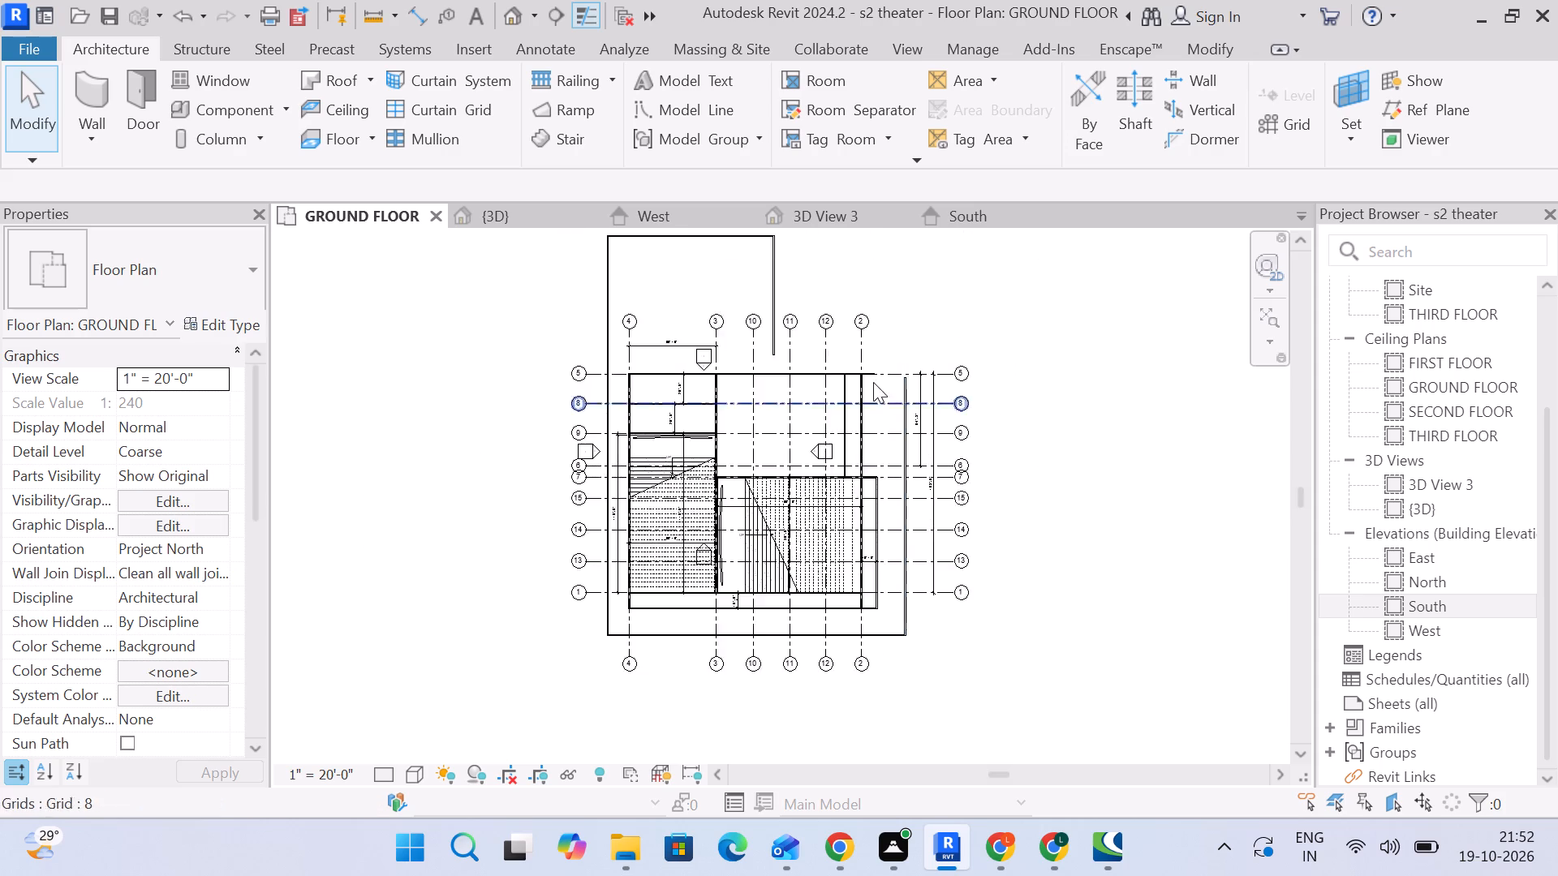
pyautogui.scroll(3, 872, 379)
pyautogui.scroll(-2, 889, 384)
pyautogui.moveTo(891, 449); pyautogui.dragTo(1057, 230, button='middle')
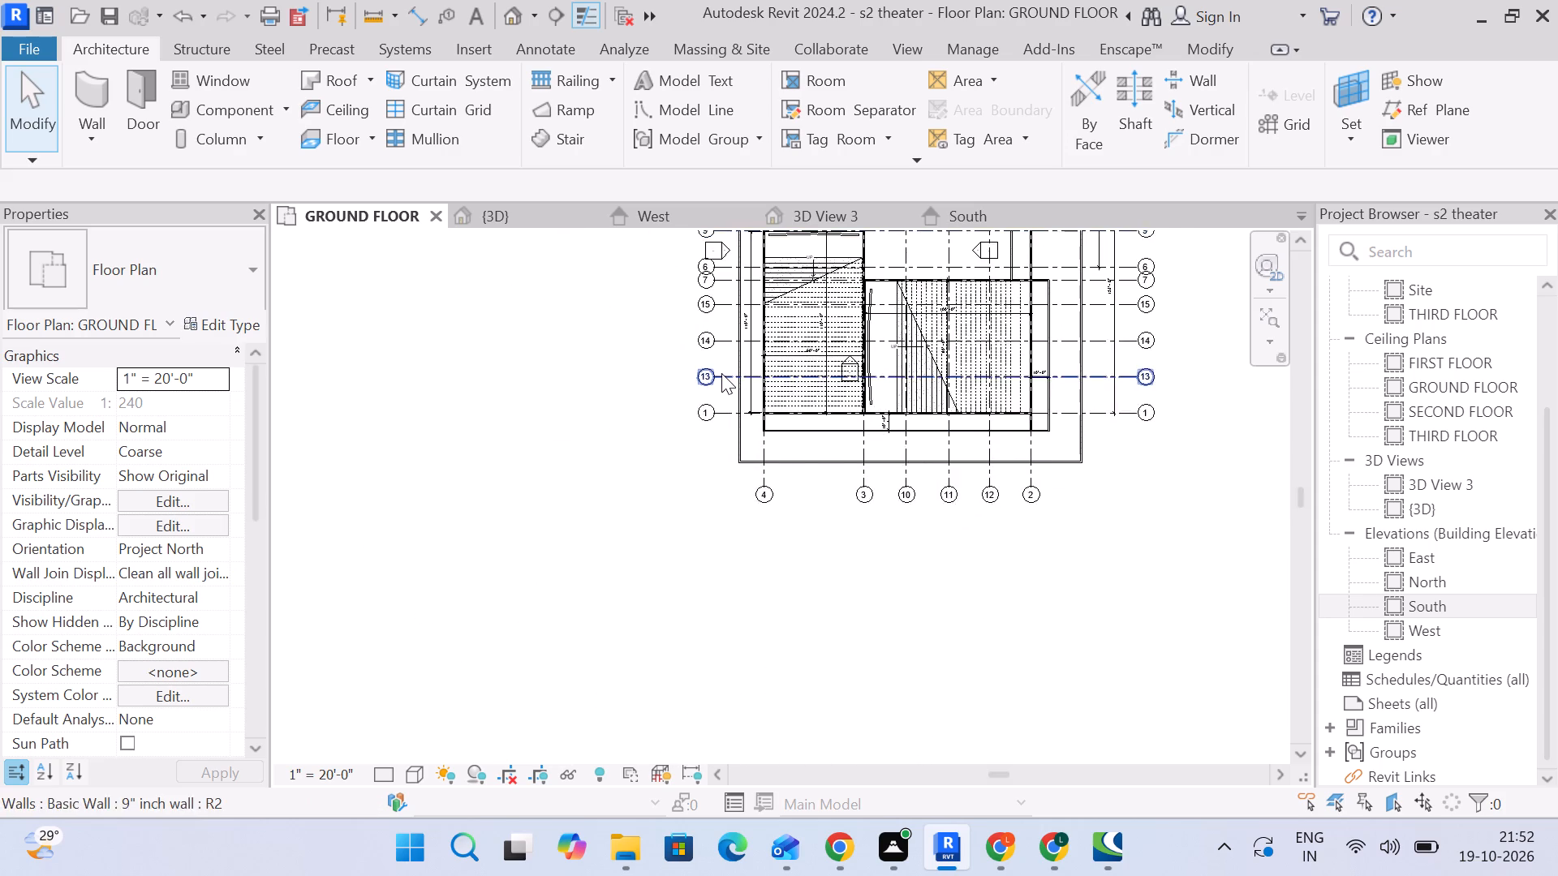
pyautogui.scroll(3, 721, 373)
pyautogui.moveTo(714, 394); pyautogui.dragTo(689, 562, button='middle')
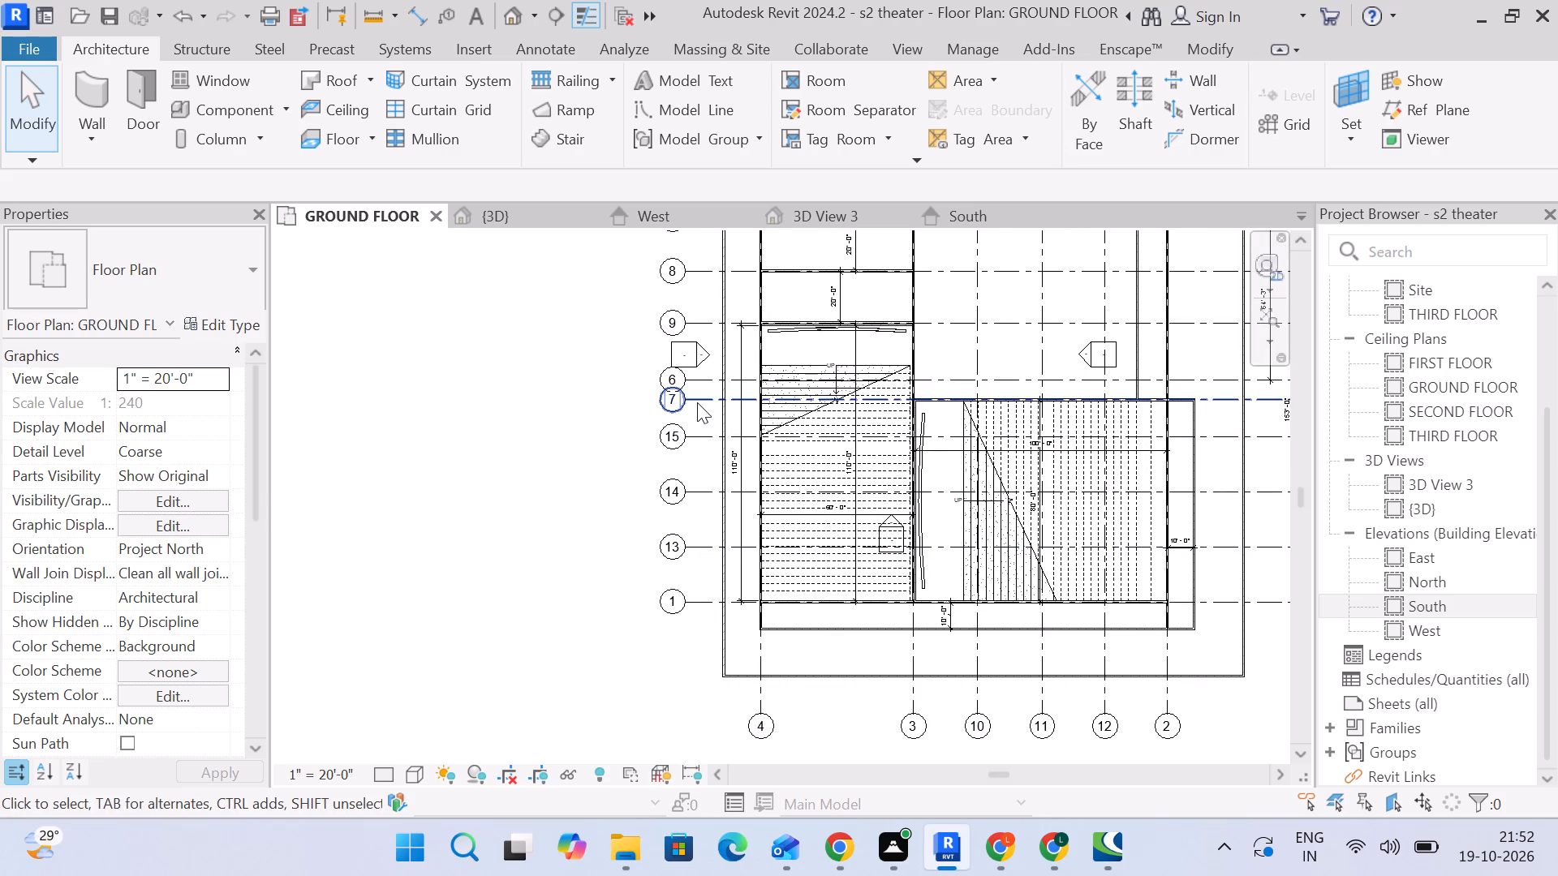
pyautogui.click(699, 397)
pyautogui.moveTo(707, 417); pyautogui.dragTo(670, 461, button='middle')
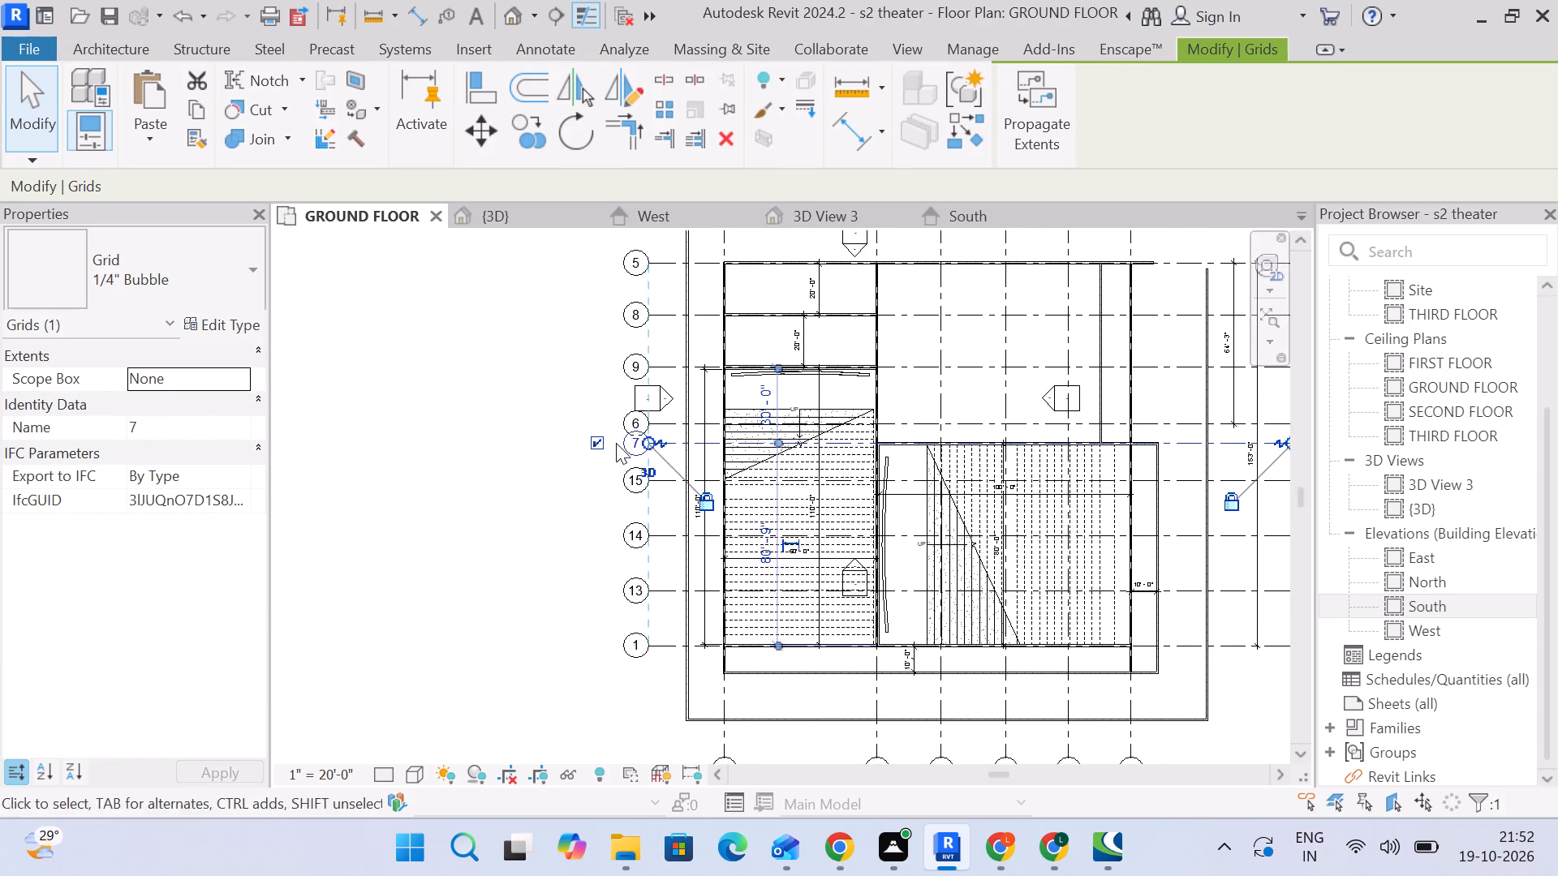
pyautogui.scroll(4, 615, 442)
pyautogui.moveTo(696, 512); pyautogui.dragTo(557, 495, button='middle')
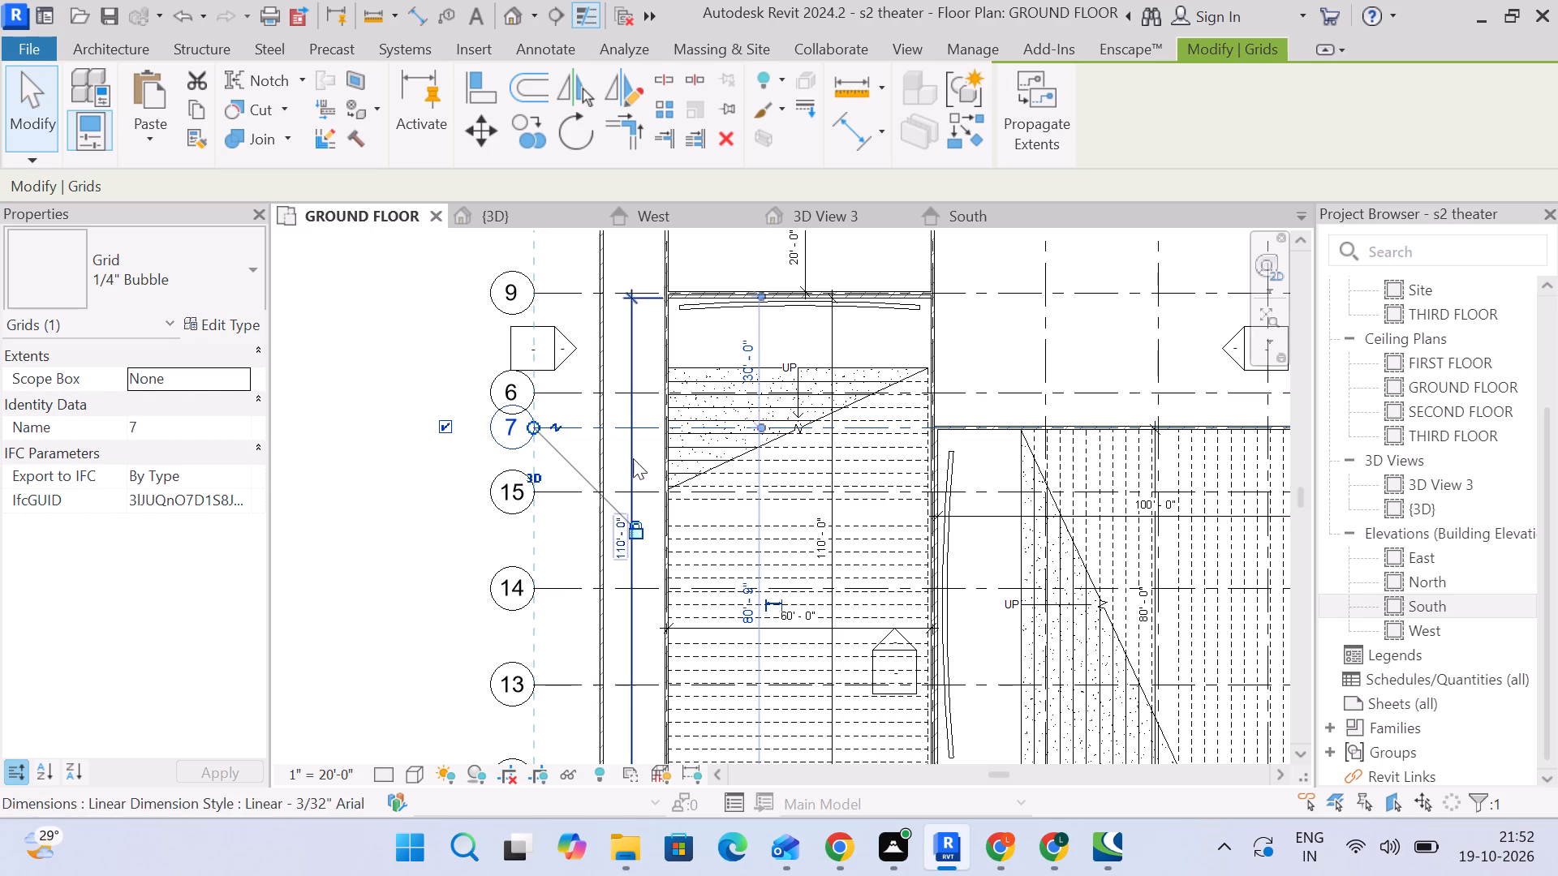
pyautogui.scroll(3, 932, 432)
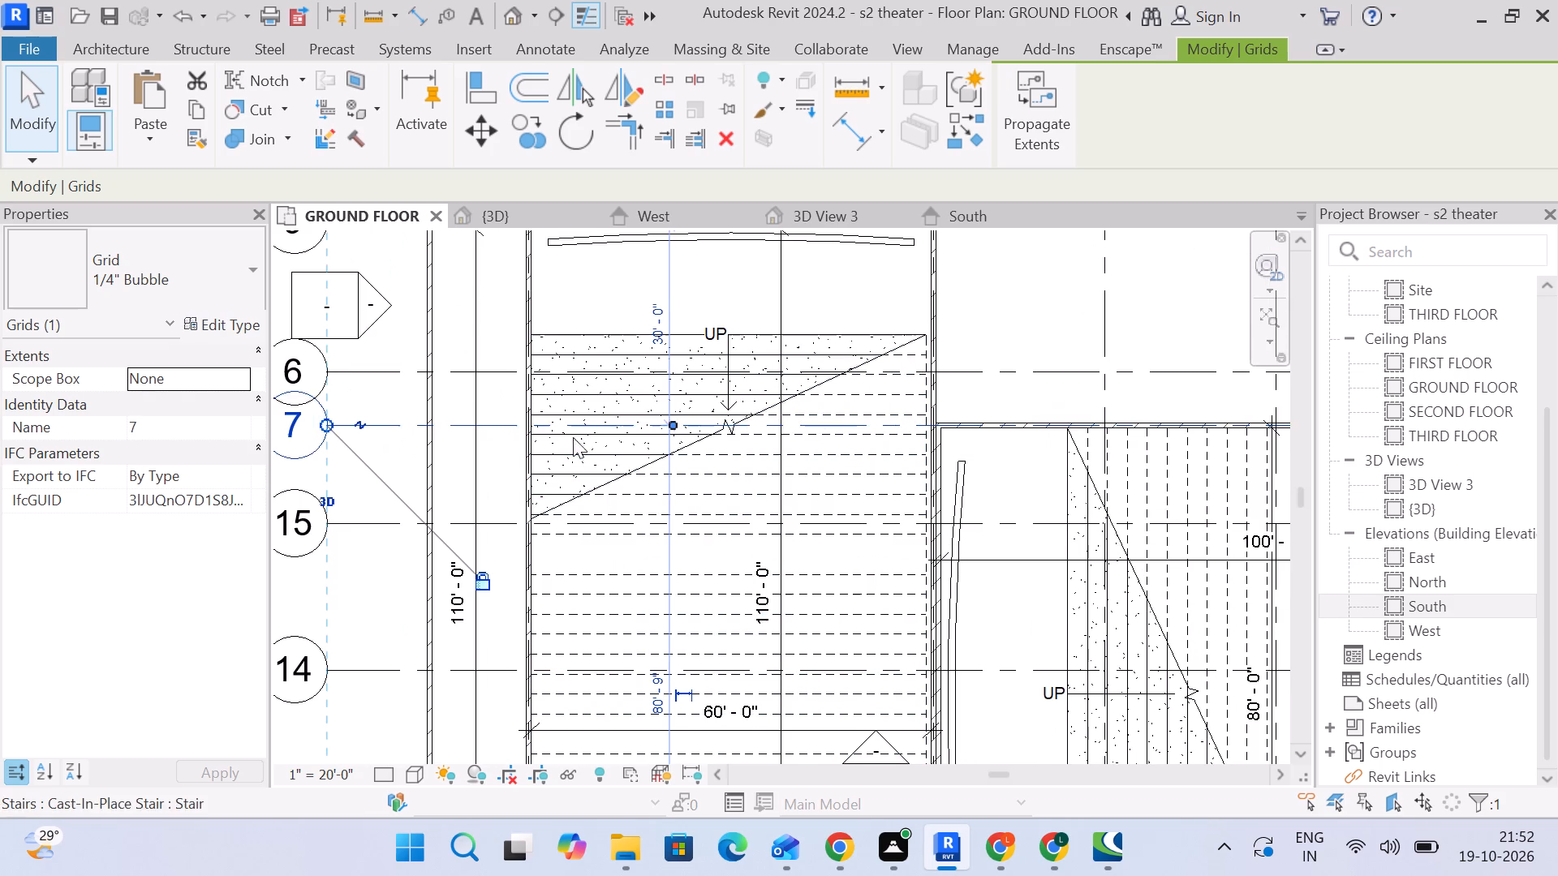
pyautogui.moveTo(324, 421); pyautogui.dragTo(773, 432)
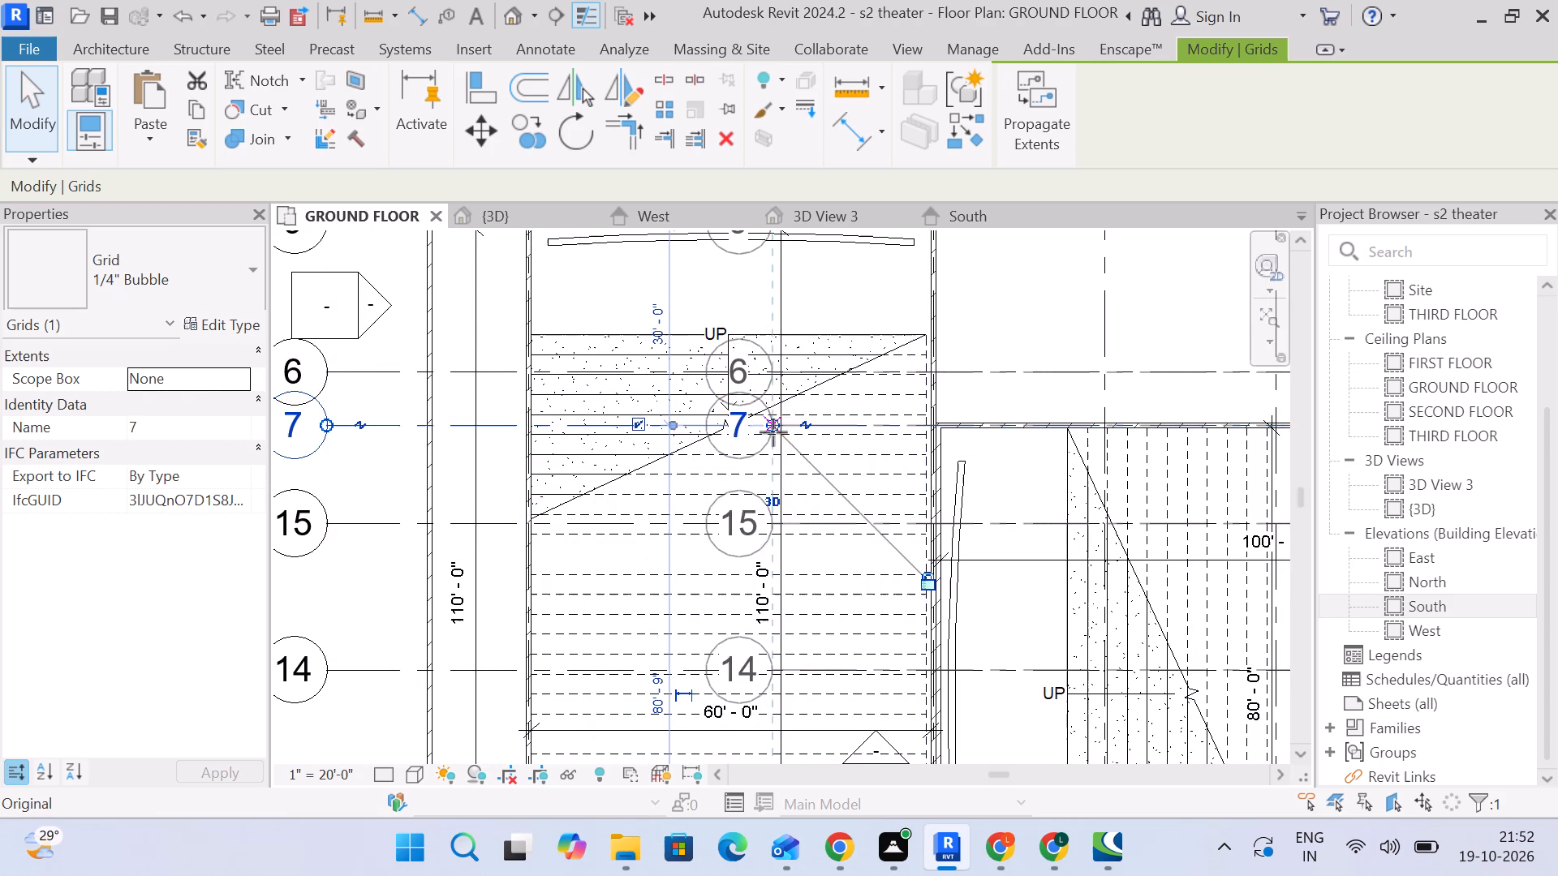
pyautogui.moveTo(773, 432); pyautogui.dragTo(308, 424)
# Unlock grid 7's western end from the aligned grids and shorten it to just inside the western hall's eastern wall.
pyautogui.scroll(-2, 357, 435)
pyautogui.moveTo(357, 435); pyautogui.dragTo(401, 417, button='middle')
pyautogui.click(407, 454)
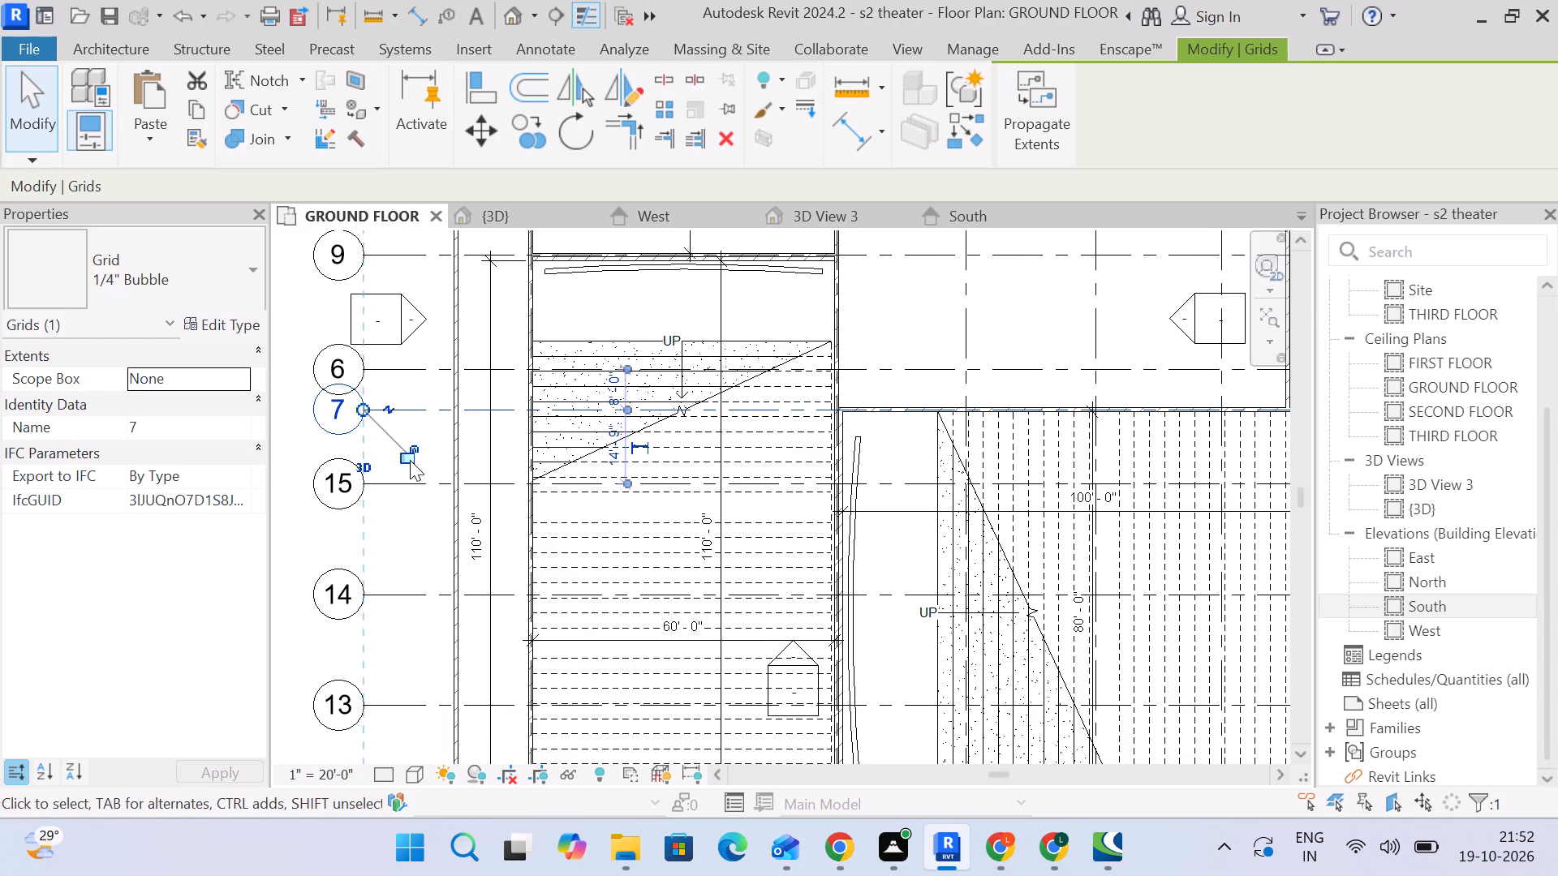
pyautogui.moveTo(360, 407); pyautogui.dragTo(760, 426)
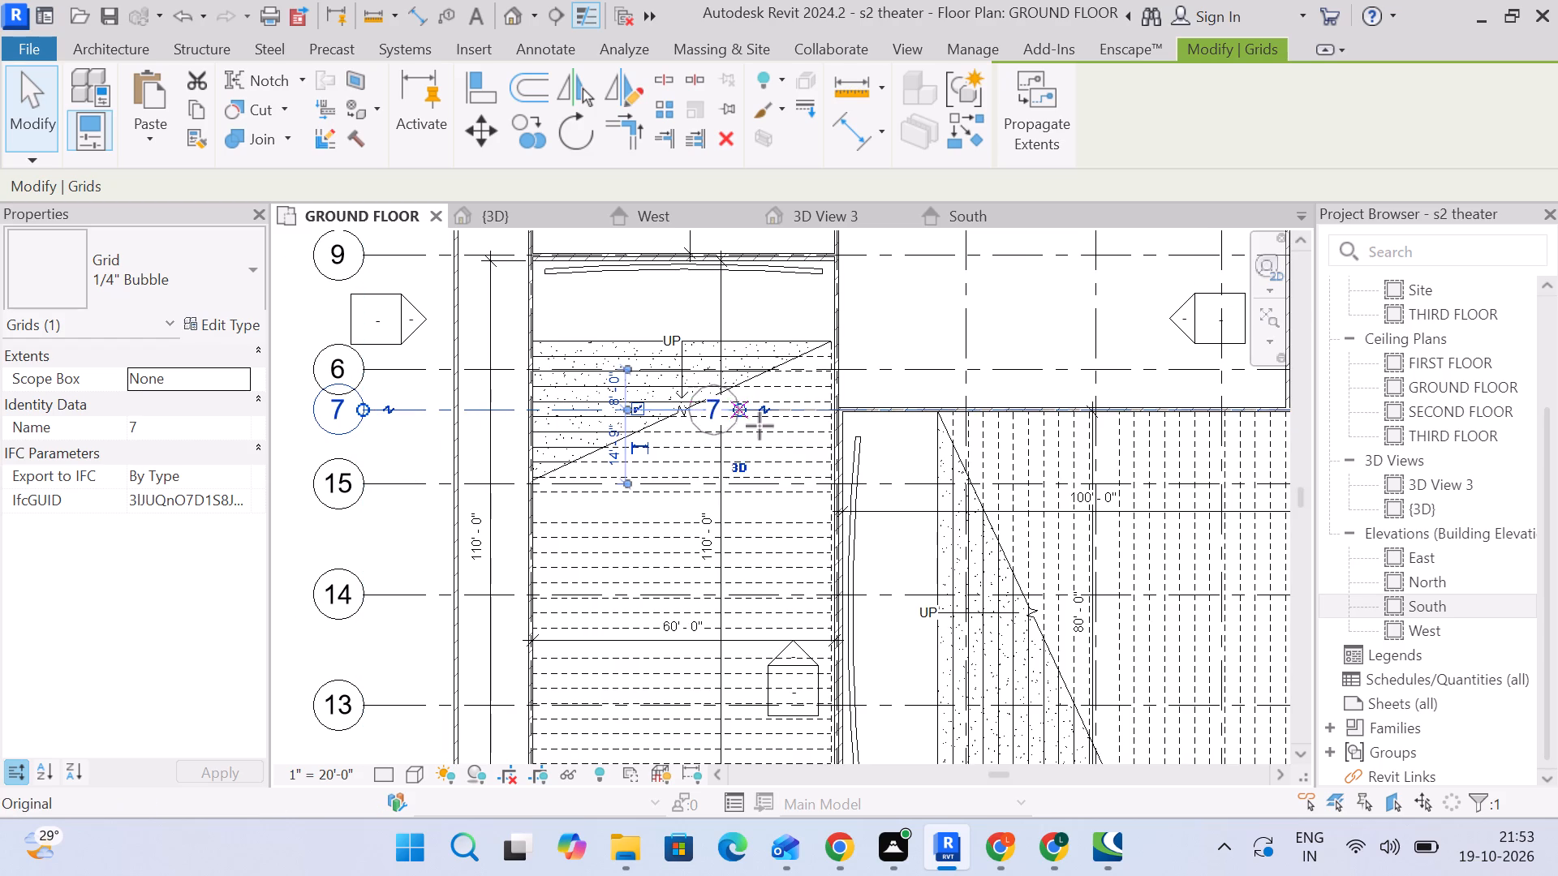
pyautogui.moveTo(760, 426); pyautogui.dragTo(785, 425)
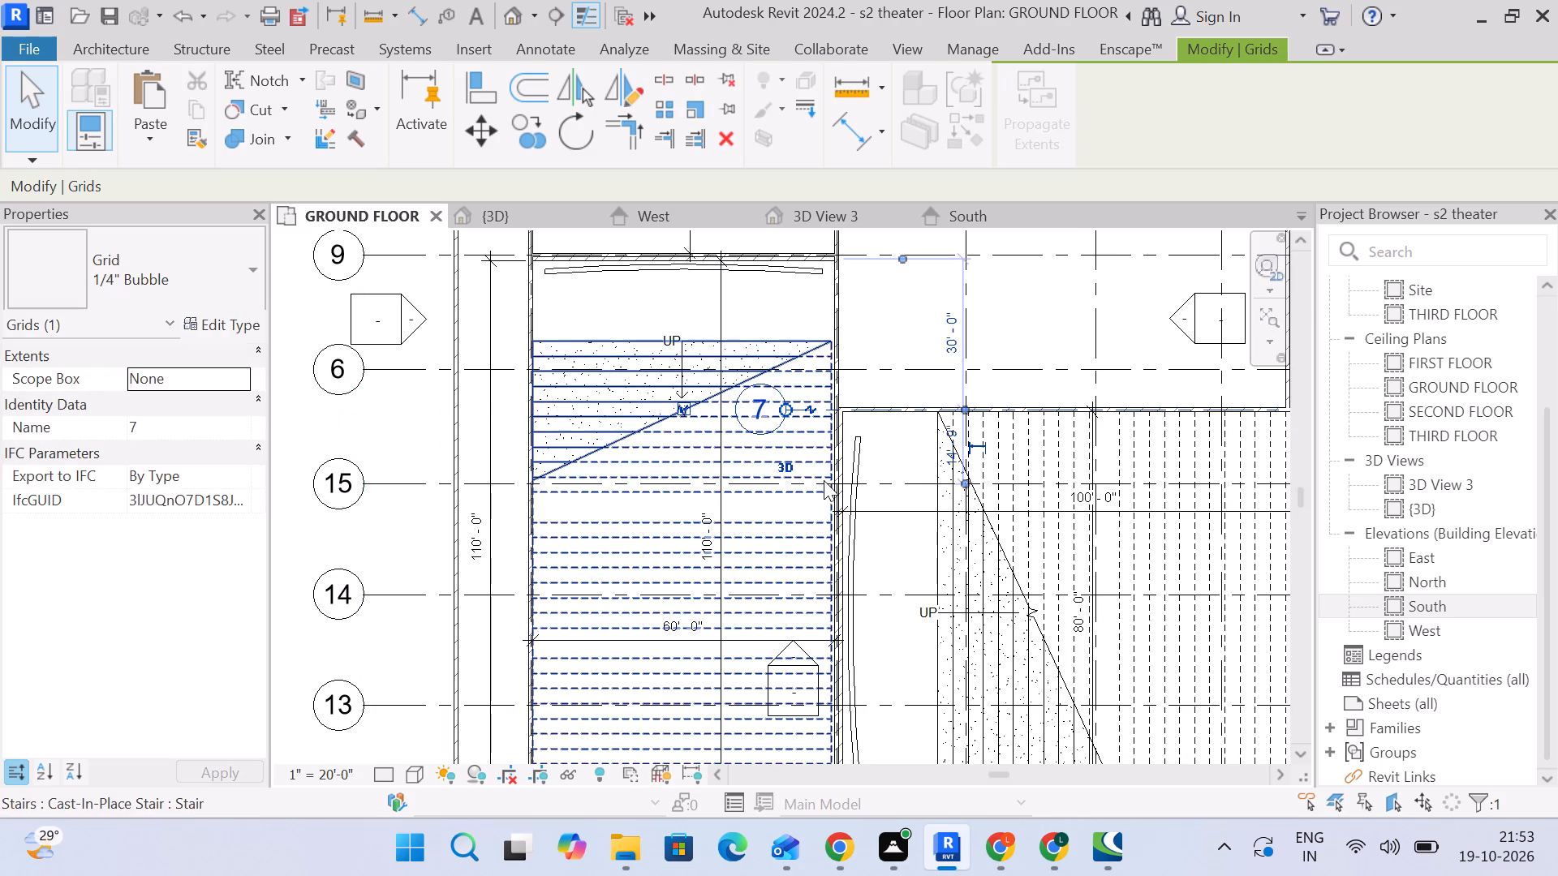
pyautogui.click(378, 440)
# Examine how the grid lines run through the western and eastern halls and where their bubbles end.
pyautogui.scroll(-3, 382, 439)
pyautogui.moveTo(384, 440); pyautogui.dragTo(413, 397, button='middle')
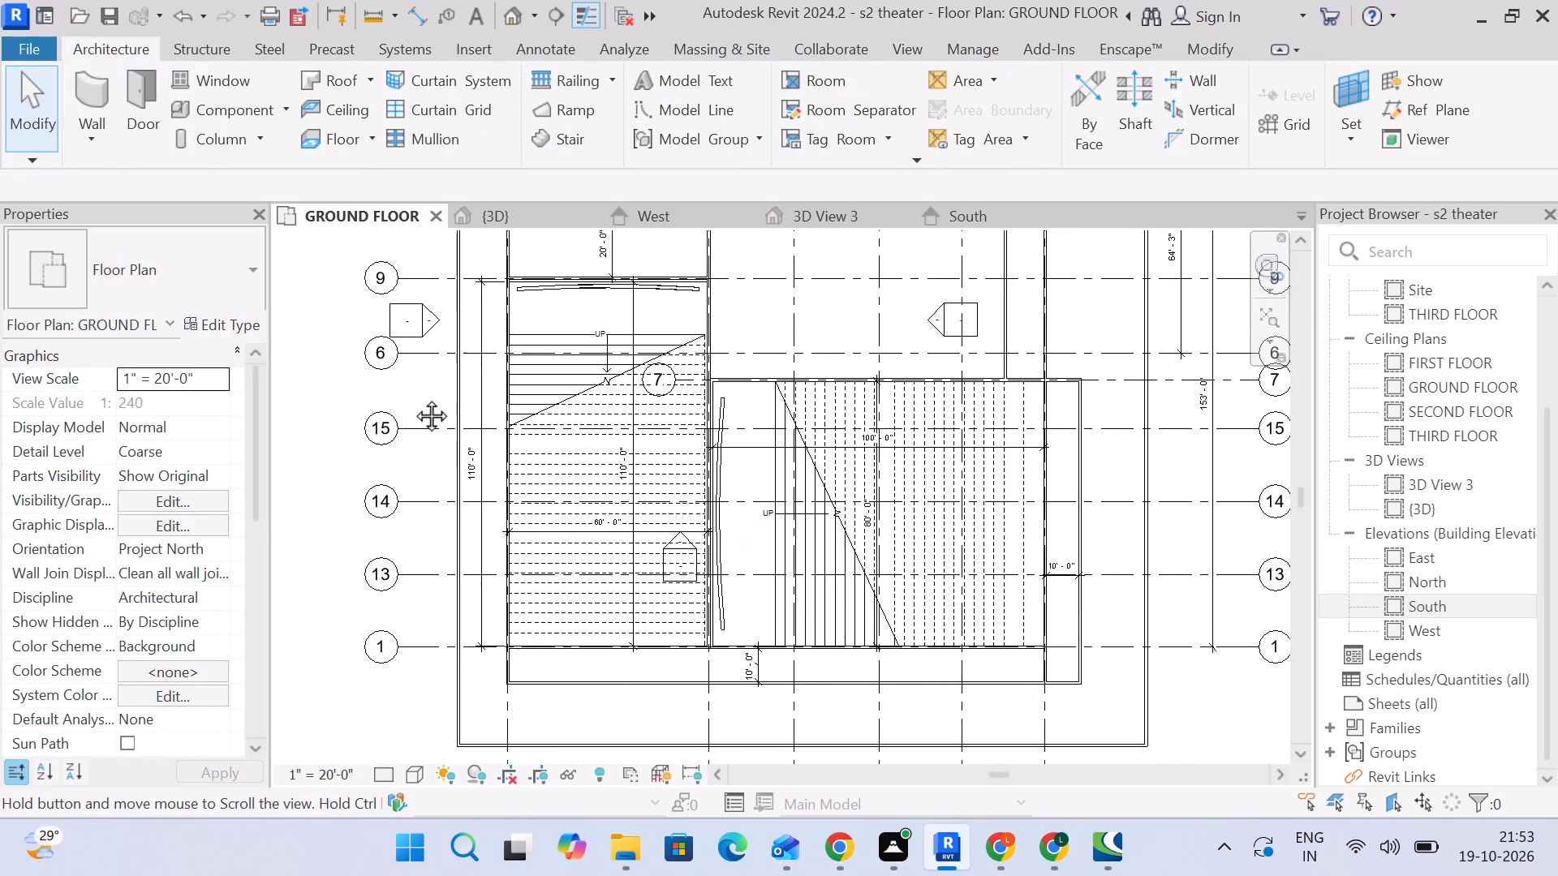
pyautogui.moveTo(413, 397); pyautogui.dragTo(414, 397, button='middle')
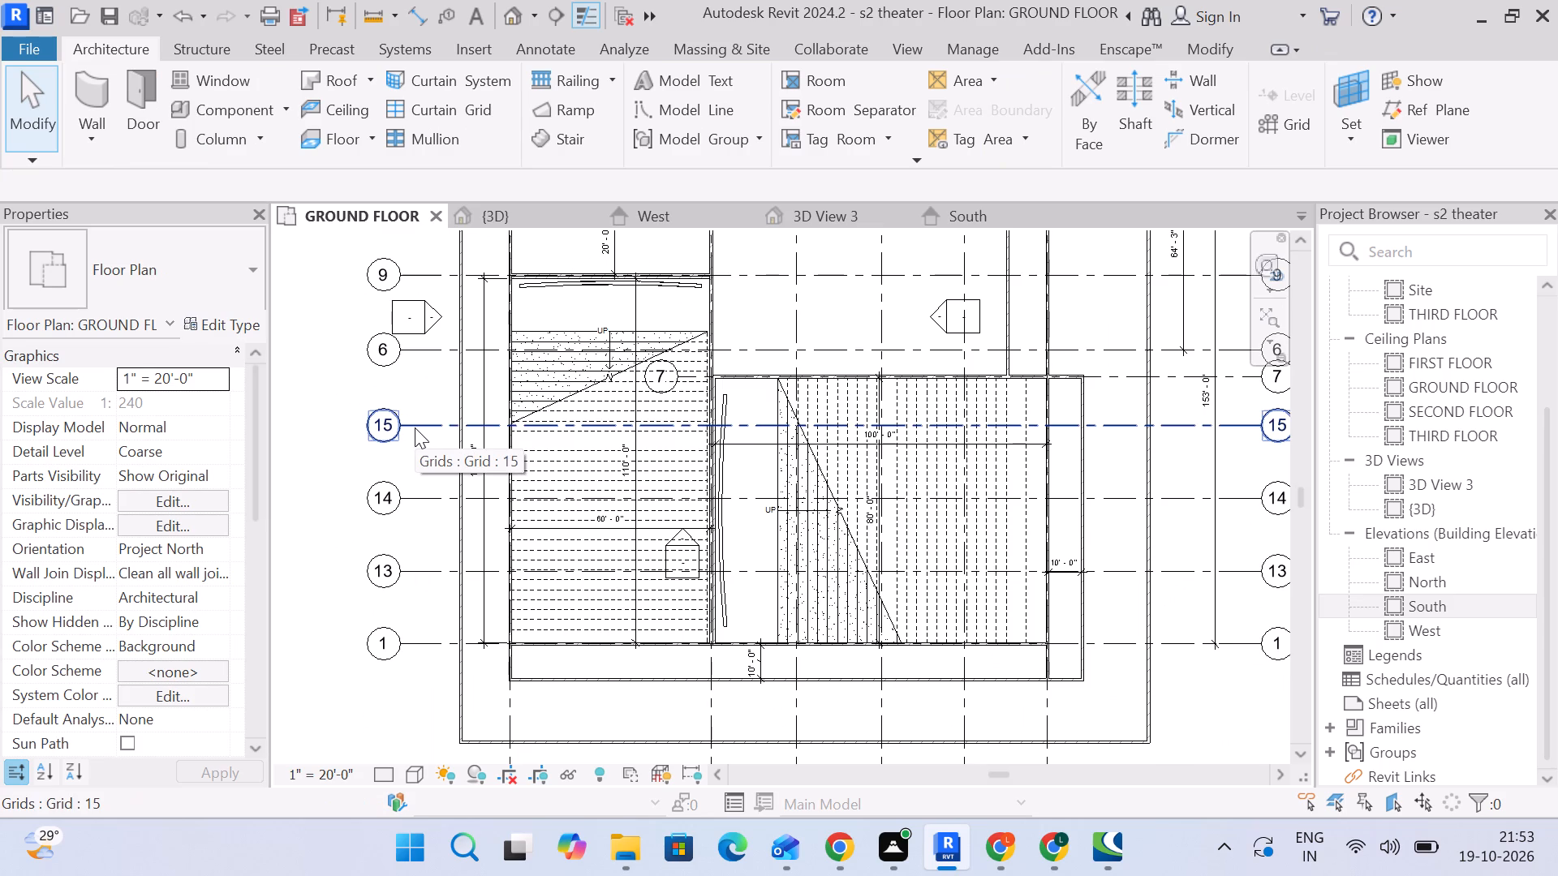
pyautogui.scroll(-2, 407, 367)
pyautogui.scroll(3, 409, 394)
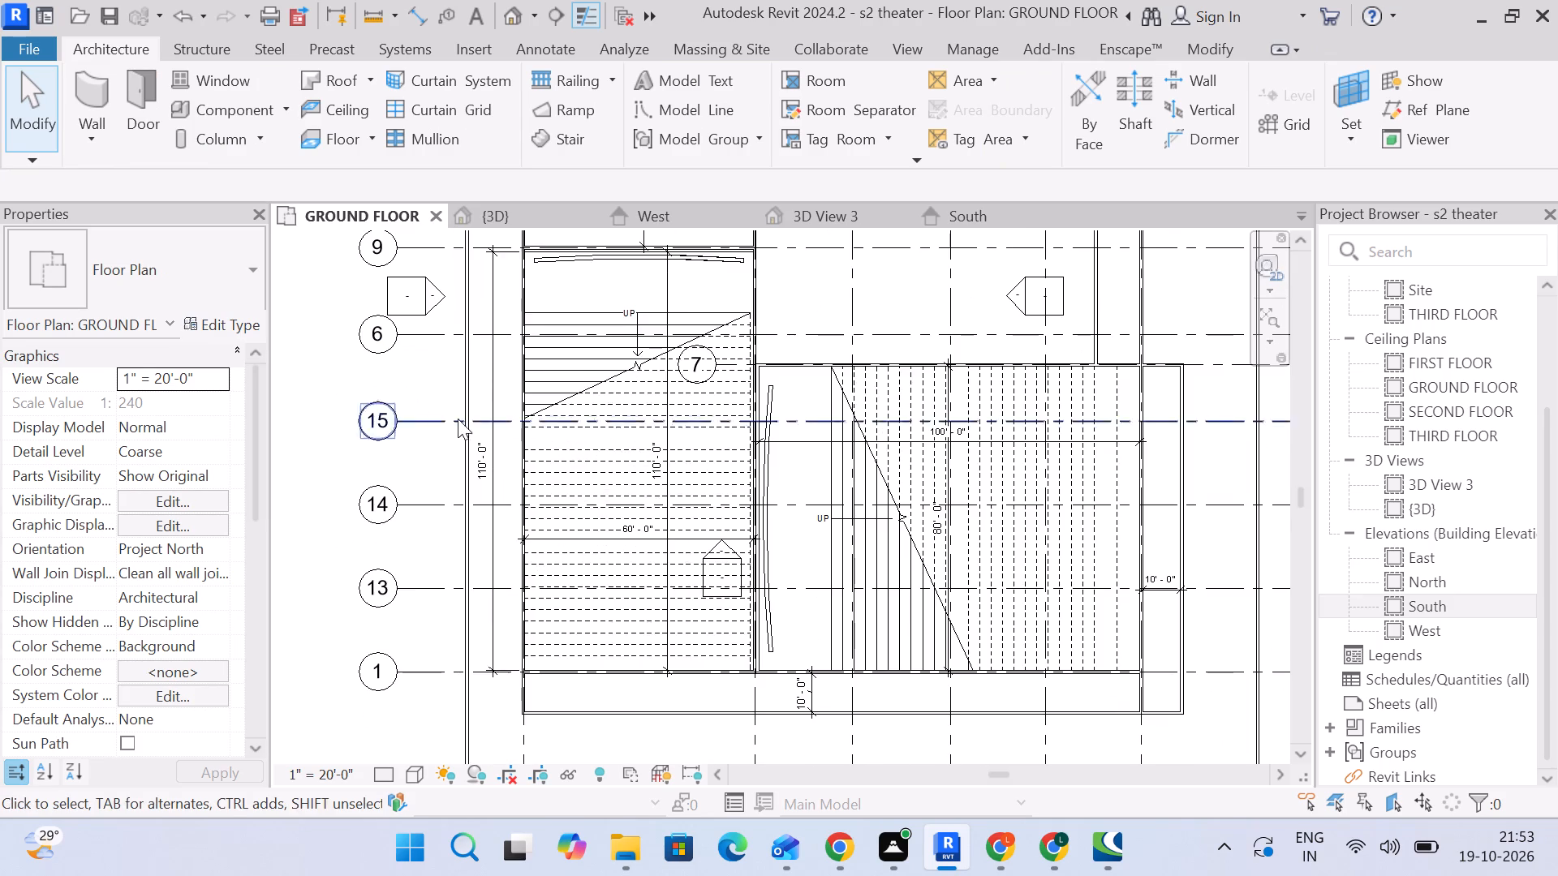
pyautogui.moveTo(806, 435); pyautogui.dragTo(722, 384, button='middle')
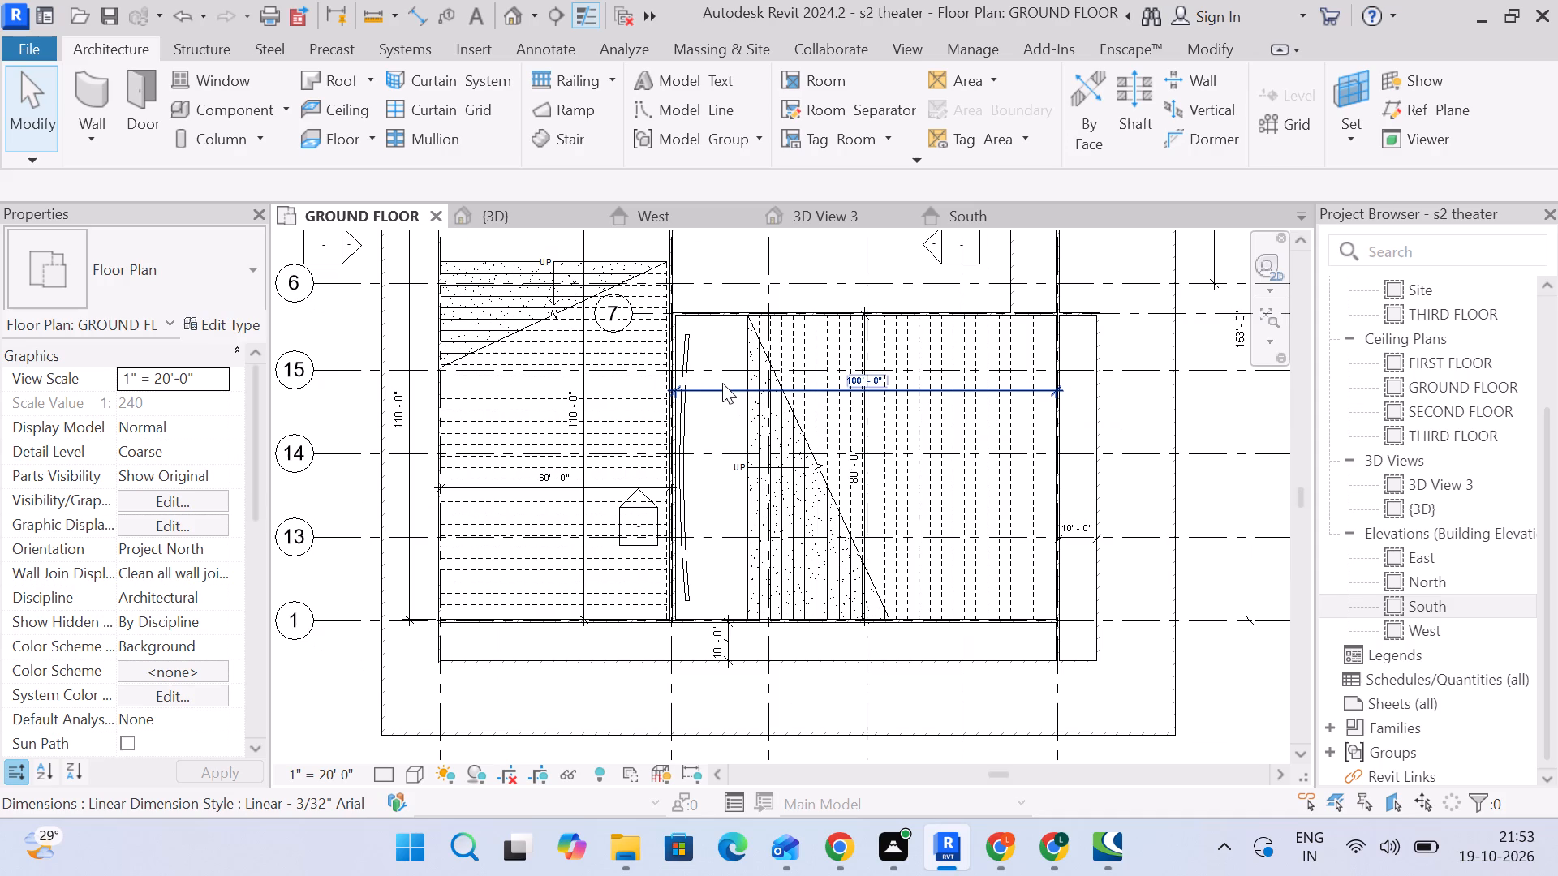
pyautogui.scroll(-2, 717, 390)
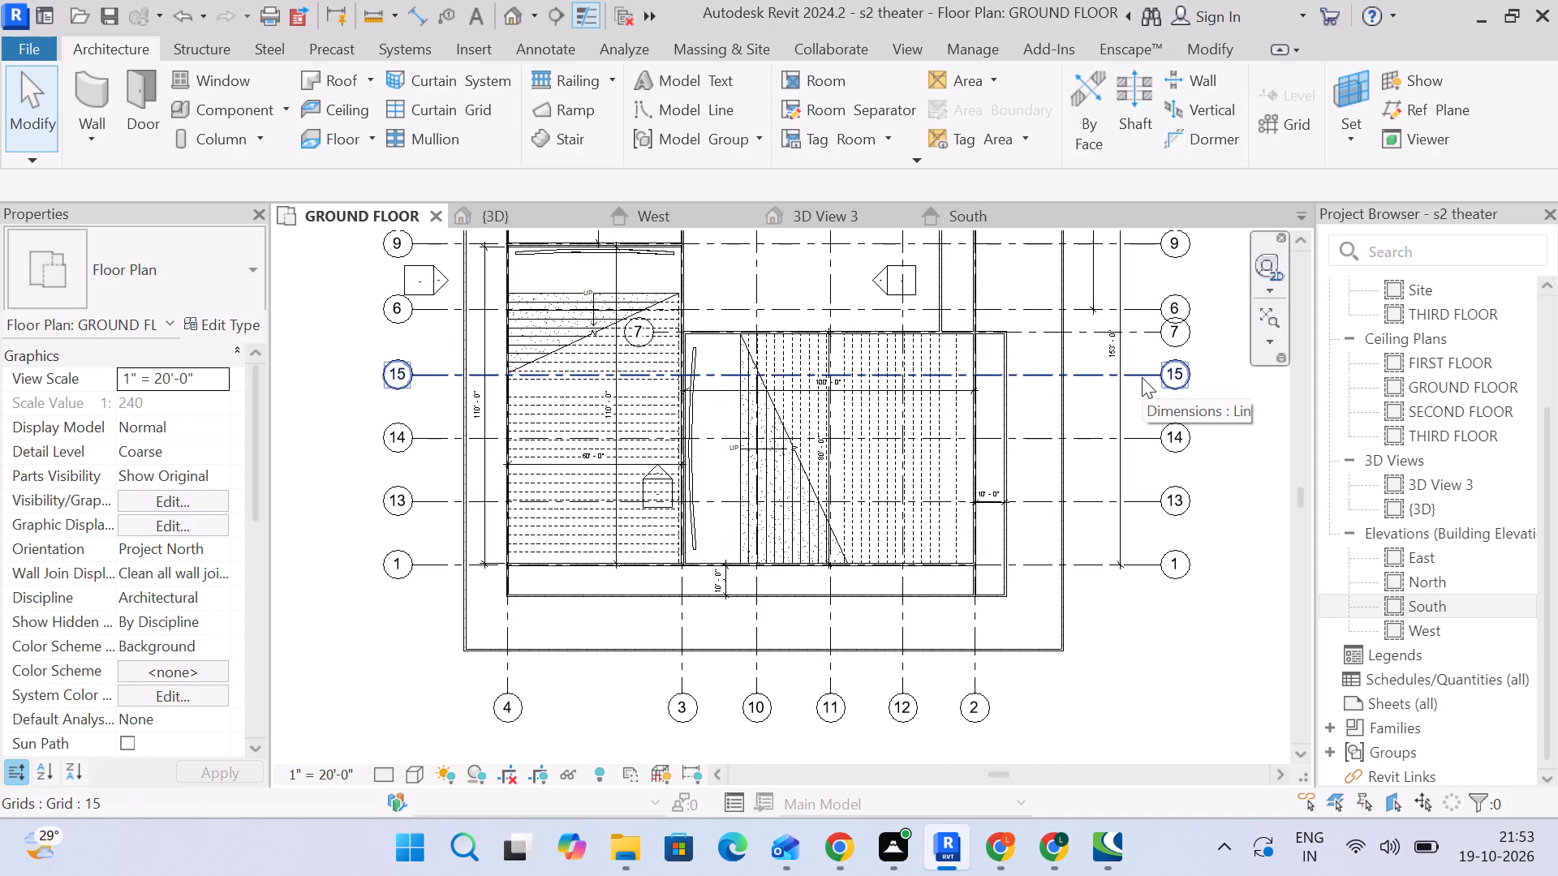
pyautogui.scroll(3, 657, 300)
pyautogui.scroll(3, 808, 335)
pyautogui.scroll(-2, 816, 351)
pyautogui.moveTo(816, 351); pyautogui.dragTo(755, 460, button='middle')
pyautogui.scroll(2, 746, 435)
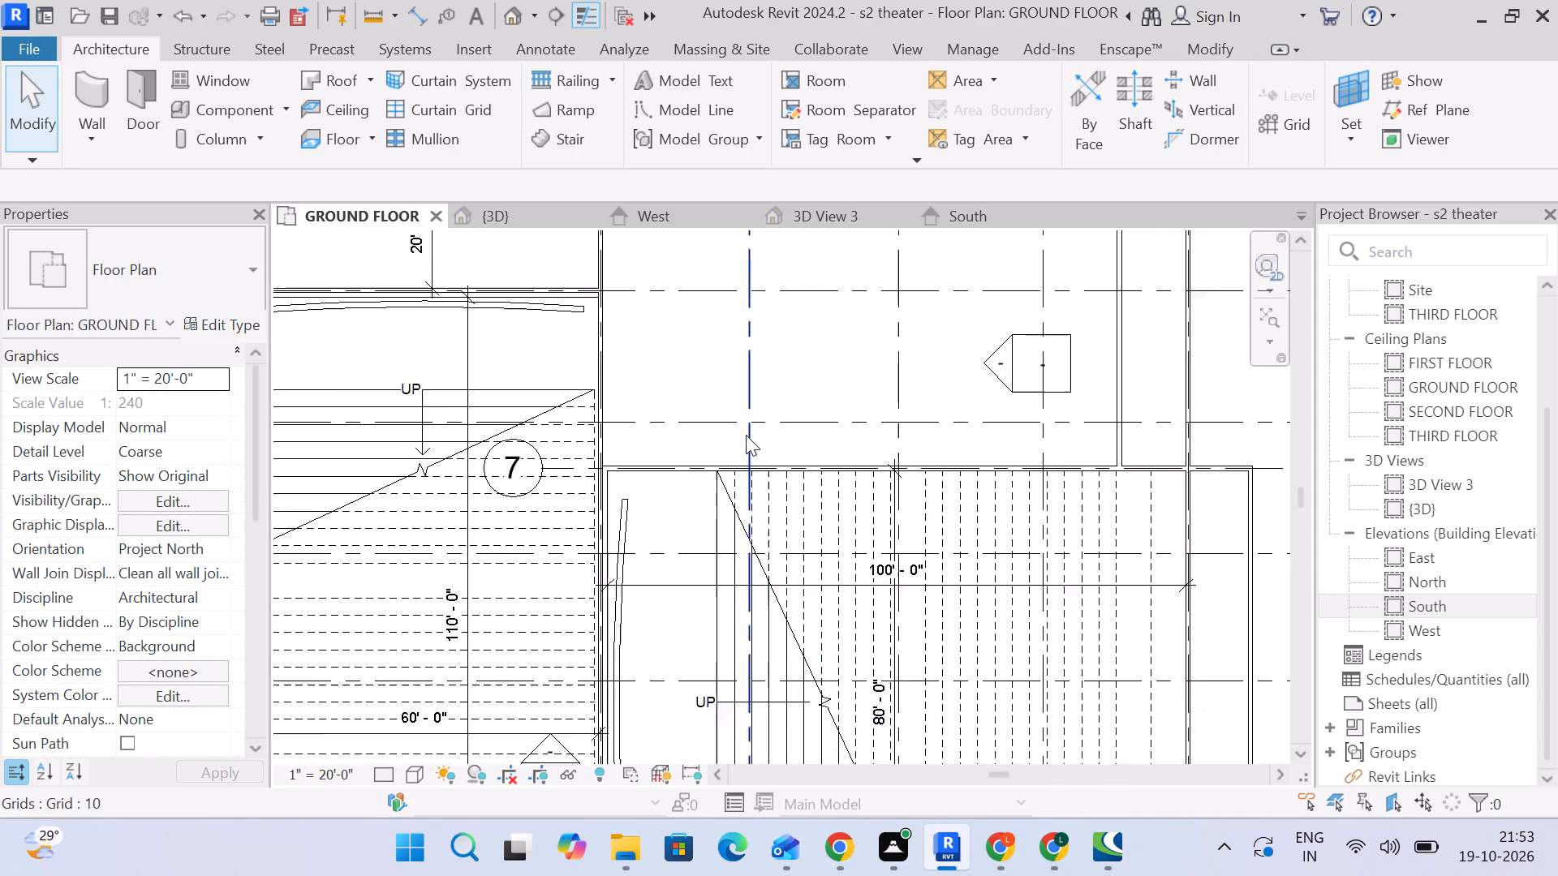
pyautogui.moveTo(912, 466); pyautogui.dragTo(717, 293, button='middle')
pyautogui.scroll(1, 712, 288)
pyautogui.scroll(-3, 752, 324)
pyautogui.scroll(-3, 956, 395)
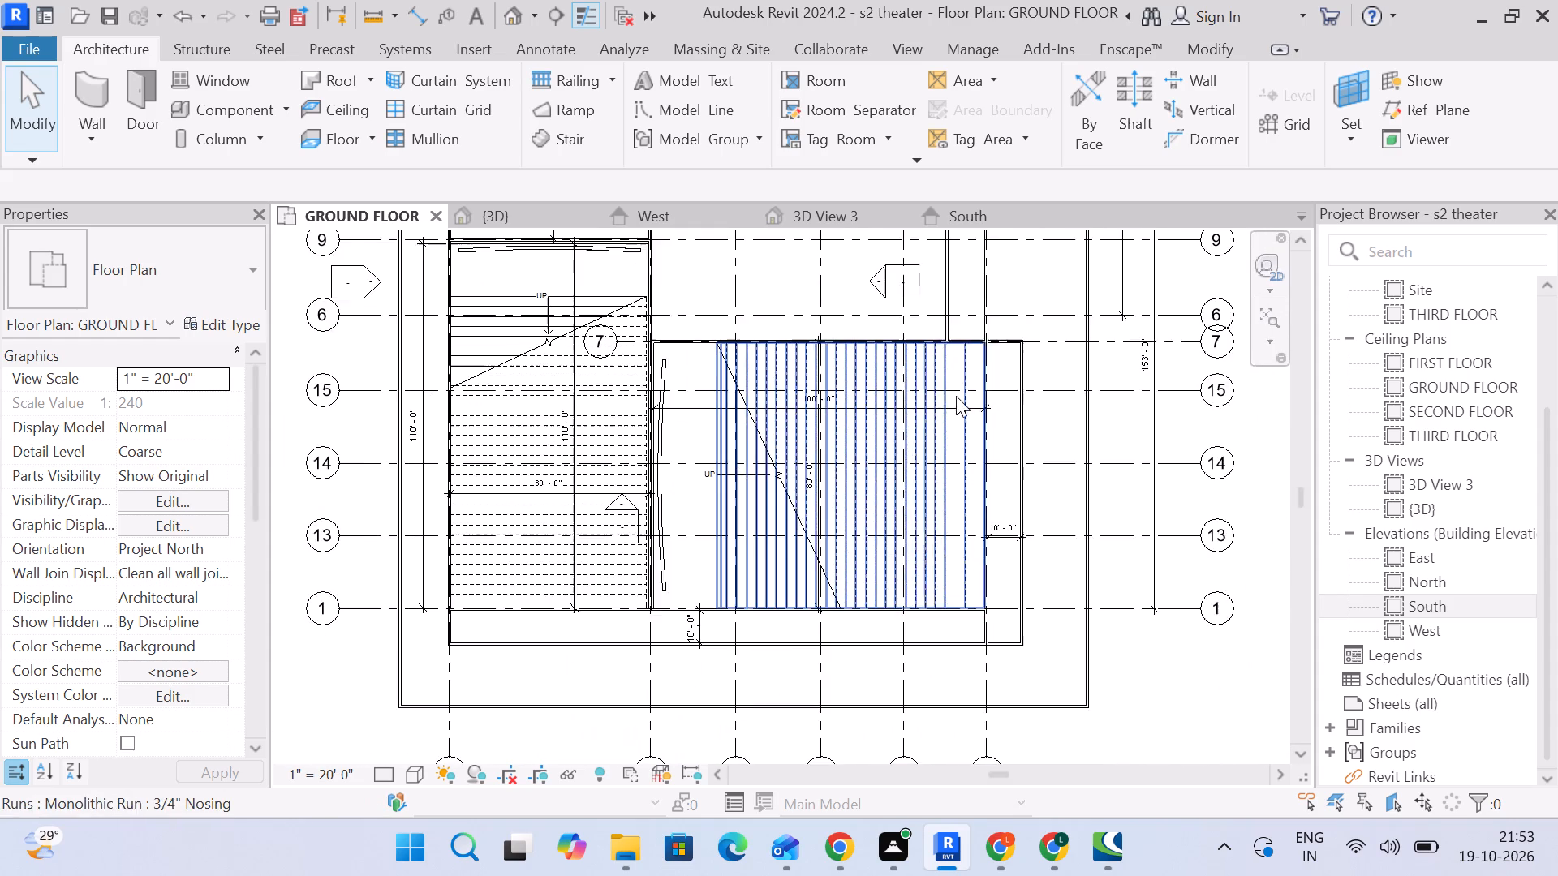
pyautogui.moveTo(956, 396); pyautogui.dragTo(891, 367, button='middle')
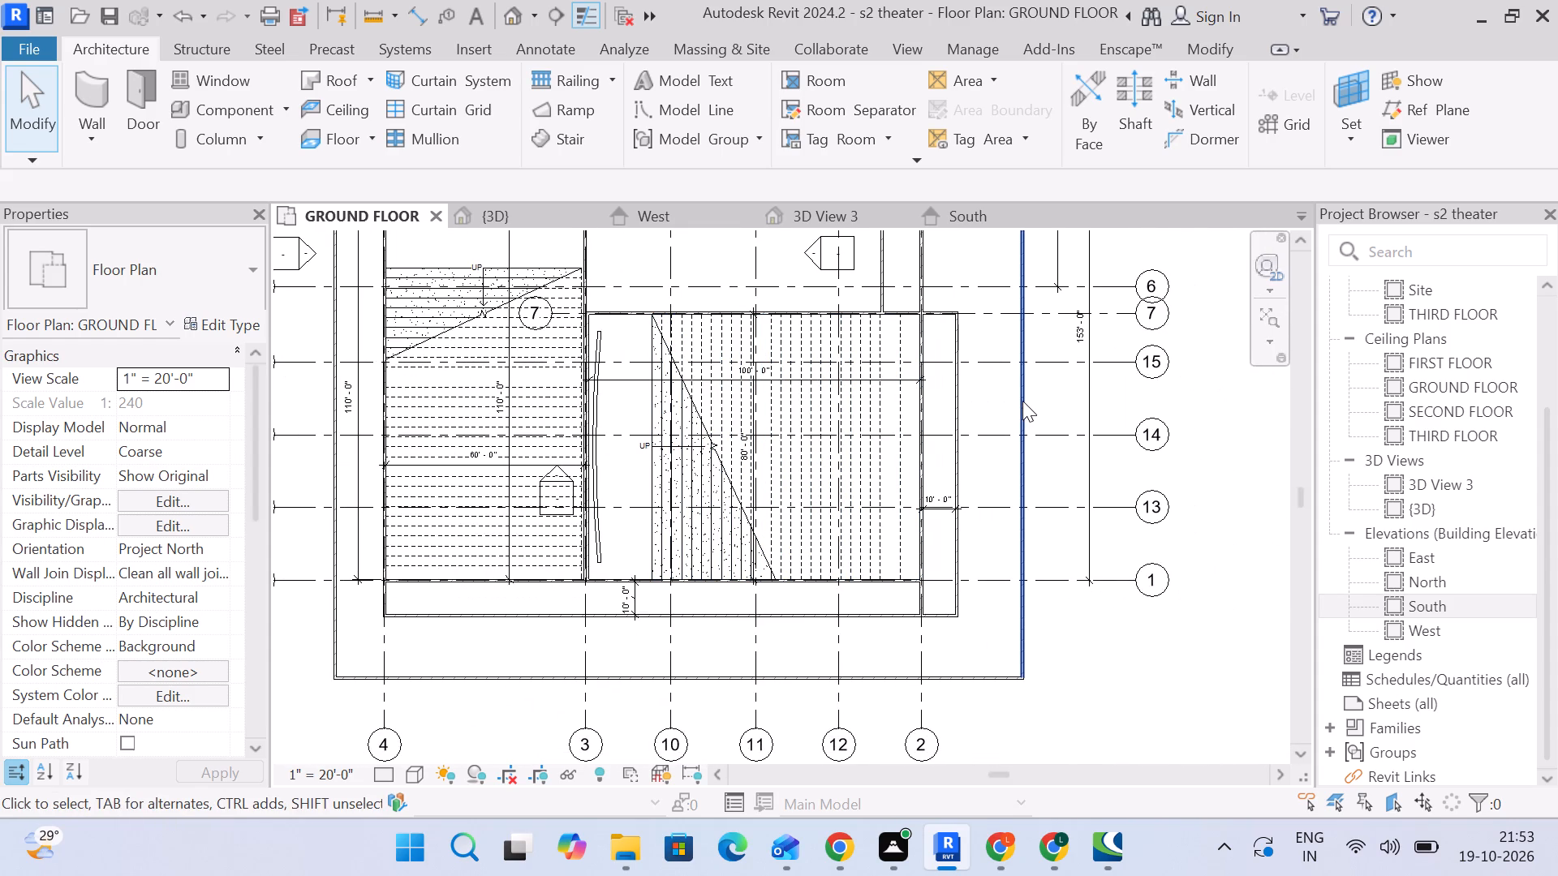
# Unlock grid 15's eastern end from the aligned grids and shorten it to just inside the eastern hall, beside the curved screen.
pyautogui.click(1106, 367)
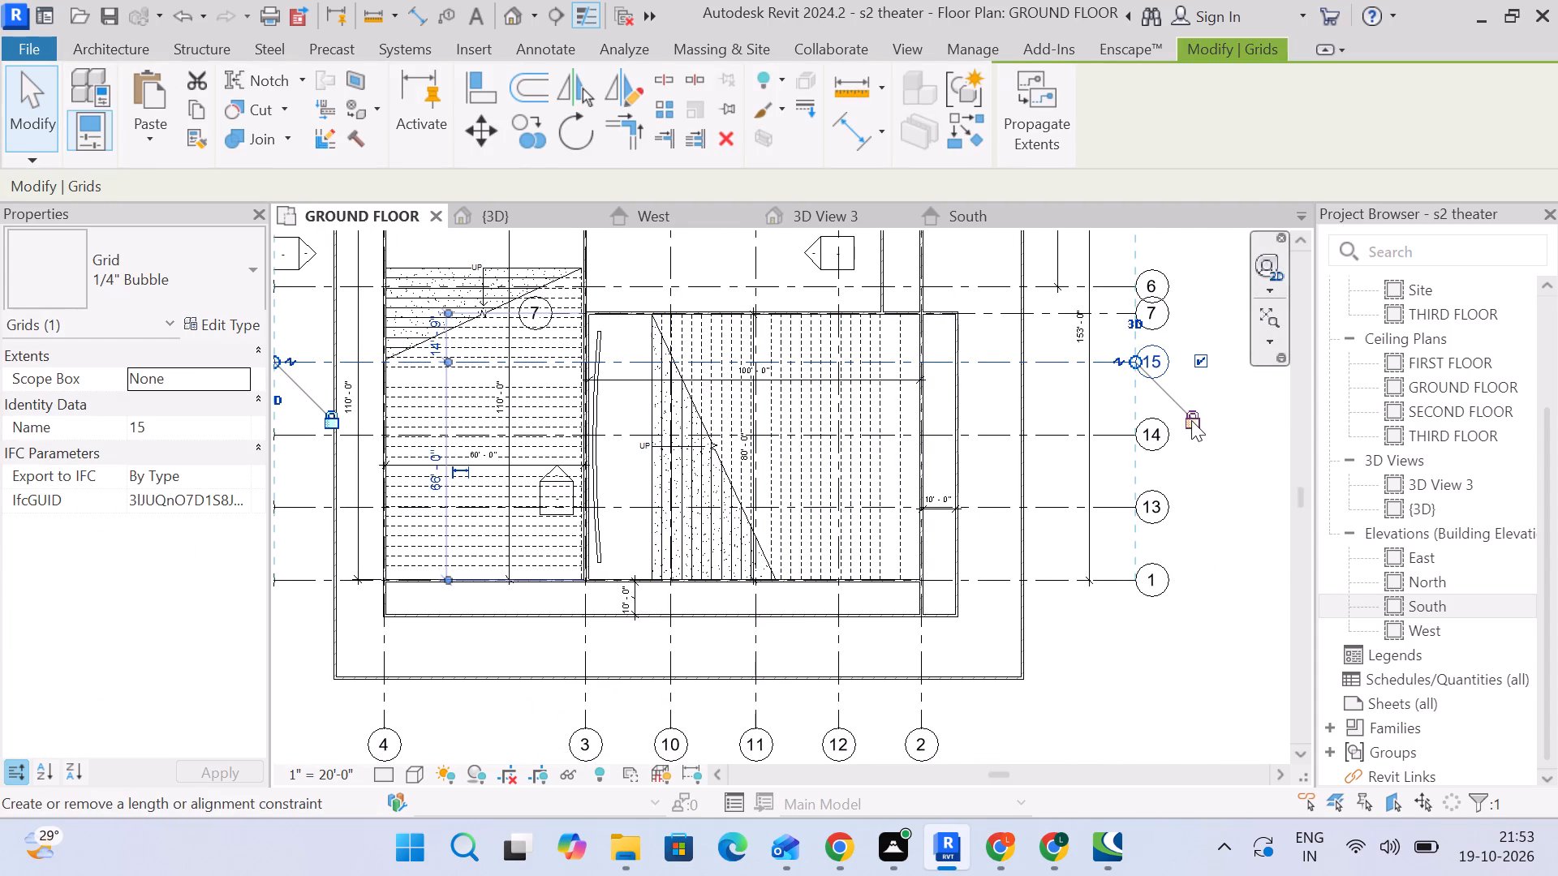
pyautogui.click(1191, 420)
pyautogui.moveTo(1131, 364); pyautogui.dragTo(910, 366)
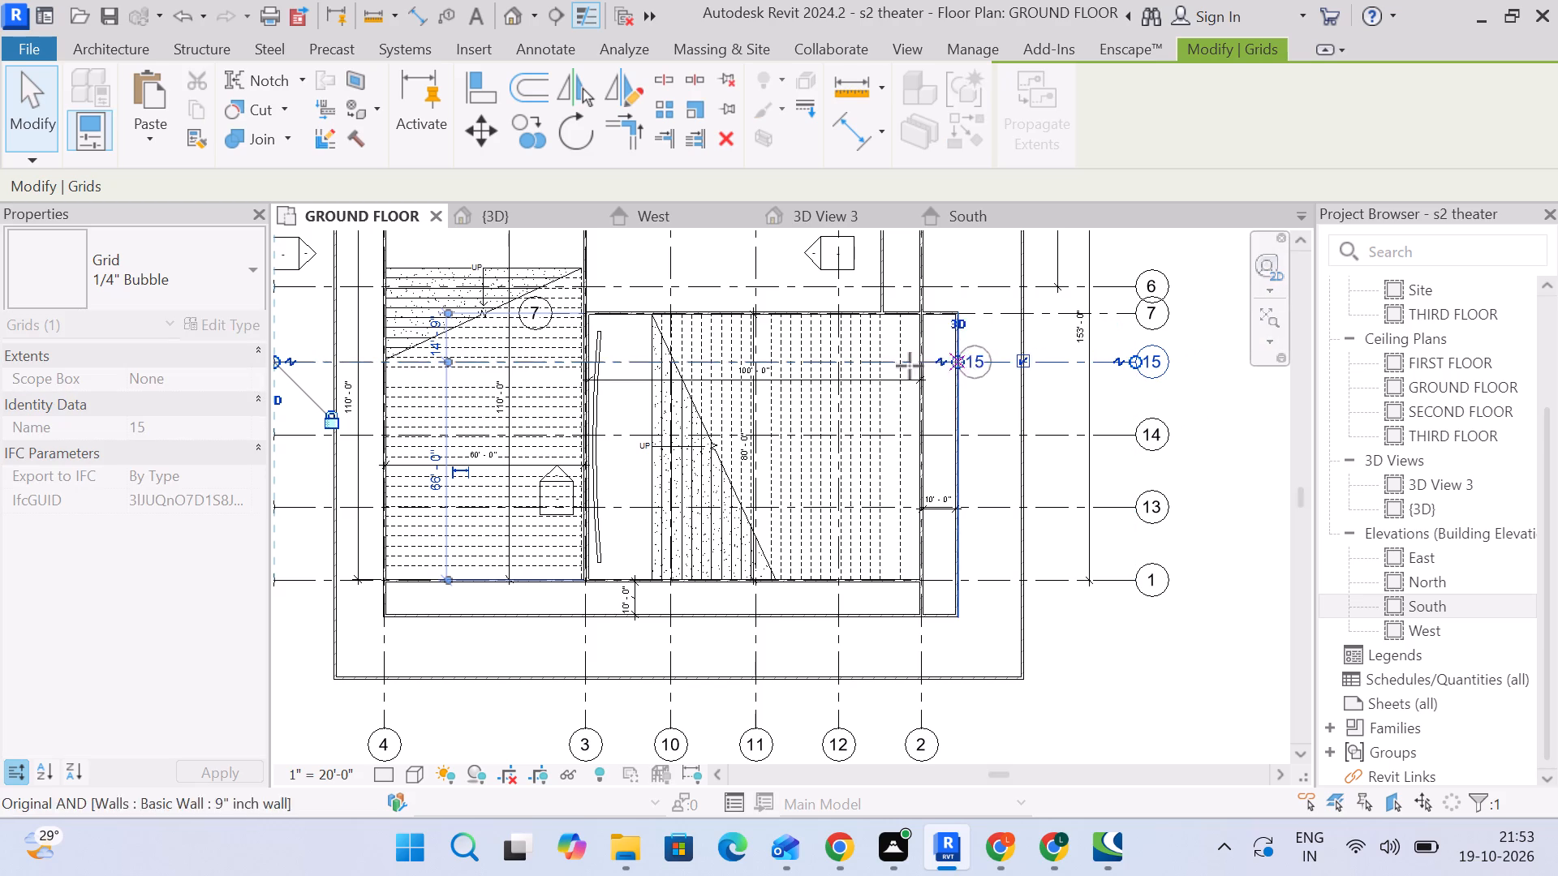
pyautogui.moveTo(910, 366); pyautogui.dragTo(641, 366)
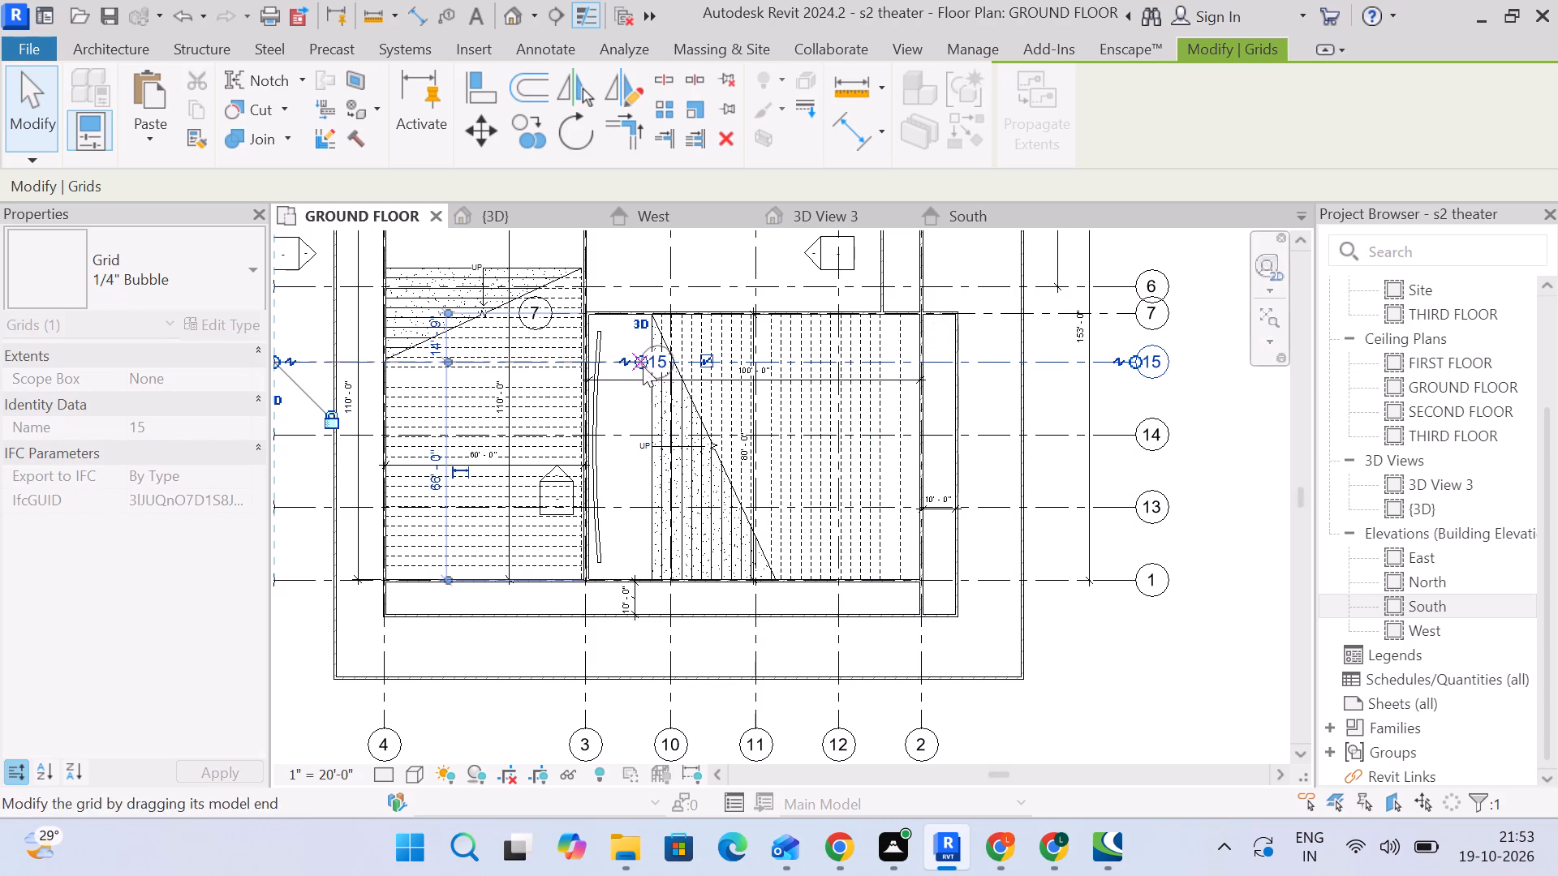
pyautogui.scroll(-3, 993, 385)
pyautogui.click(1131, 377)
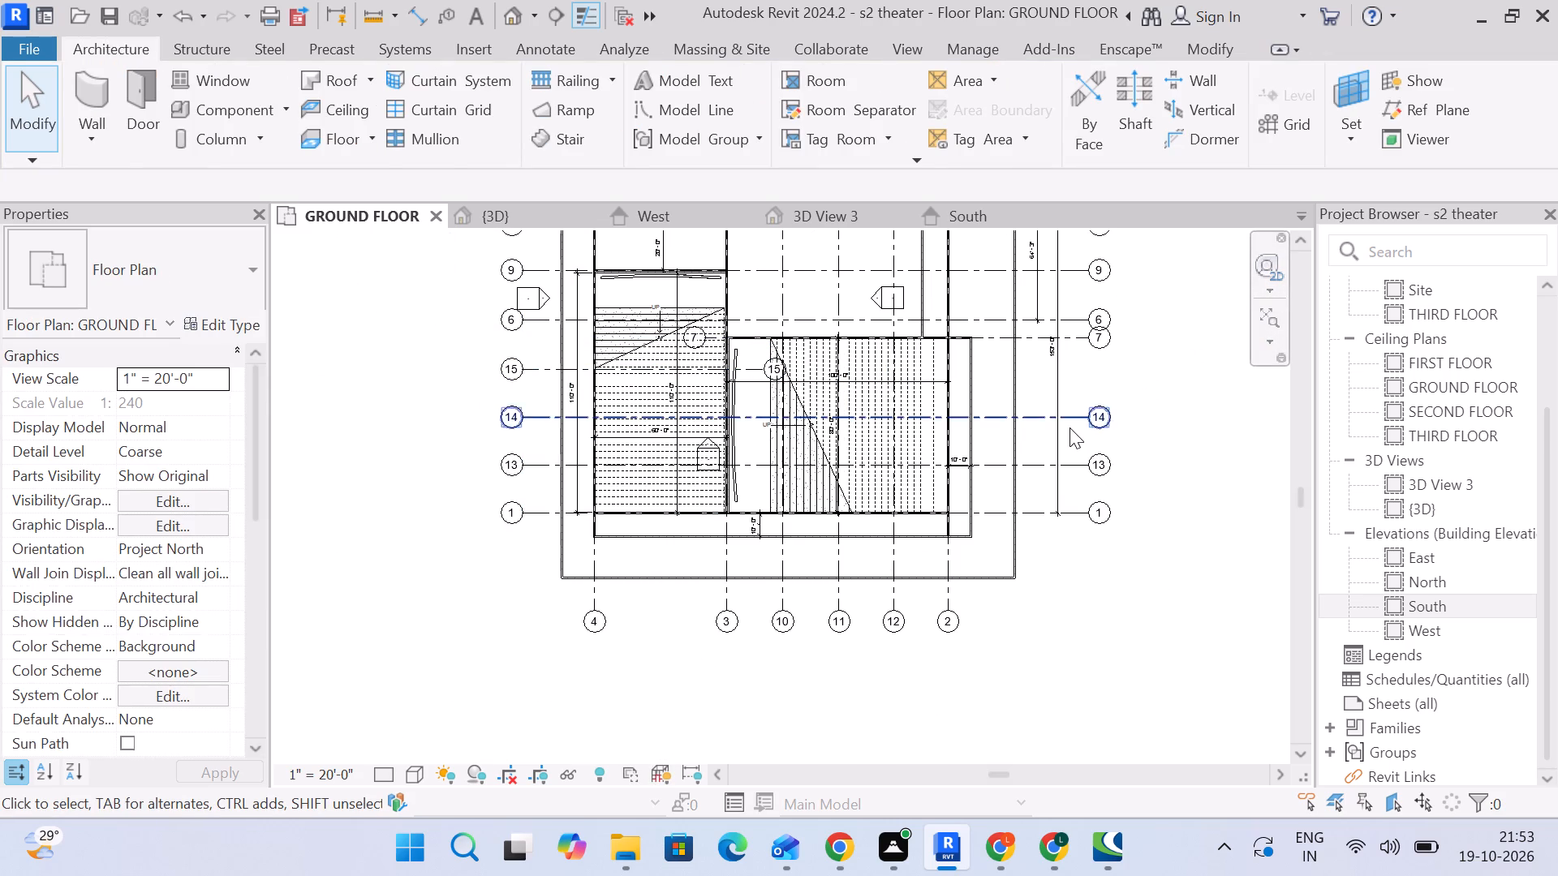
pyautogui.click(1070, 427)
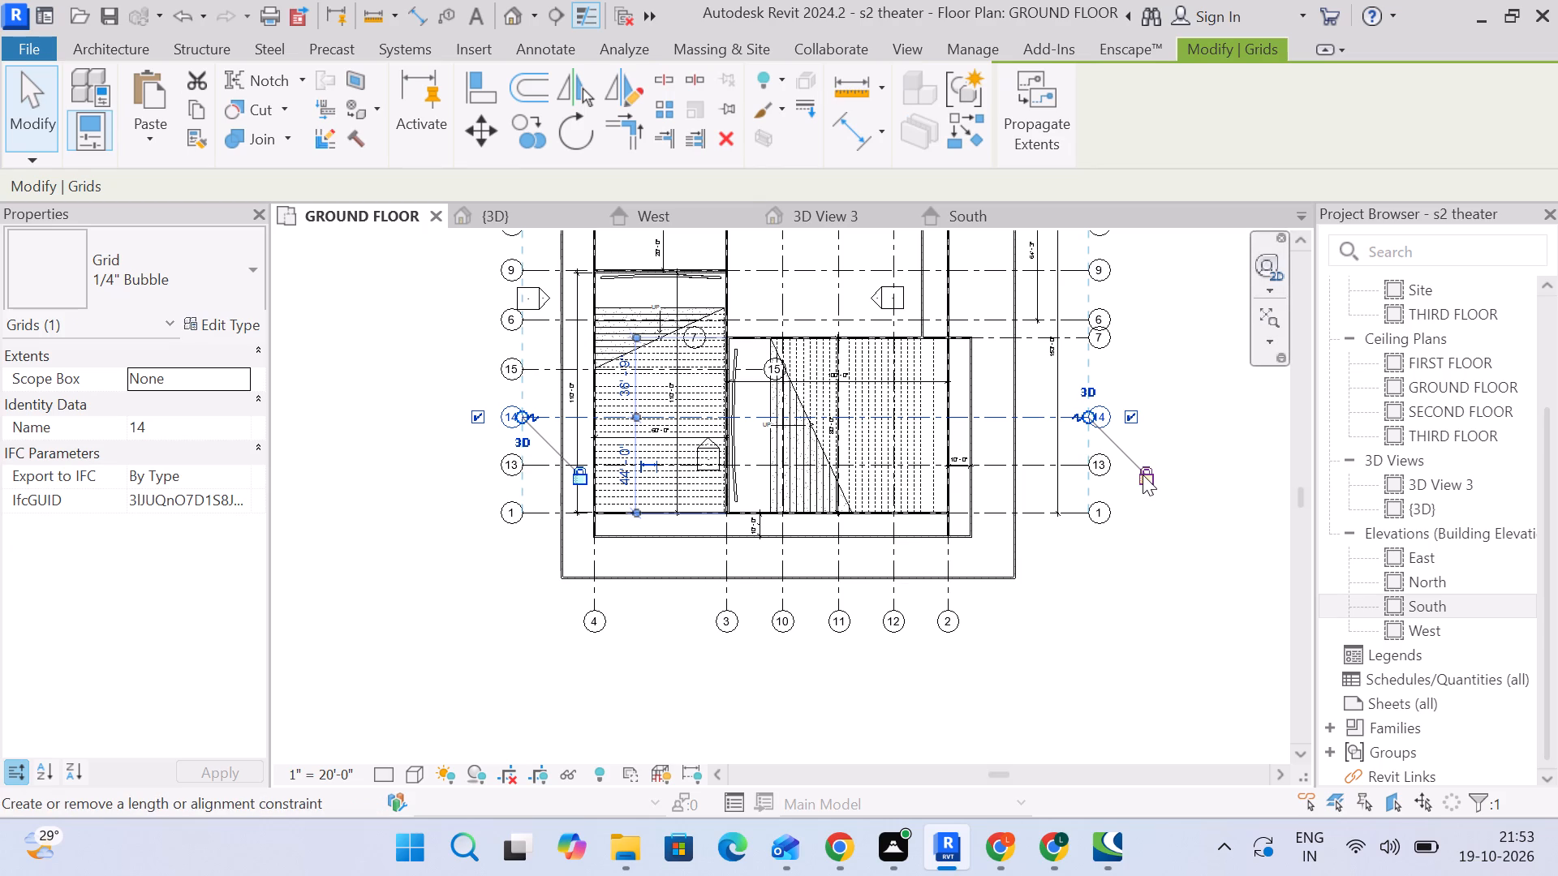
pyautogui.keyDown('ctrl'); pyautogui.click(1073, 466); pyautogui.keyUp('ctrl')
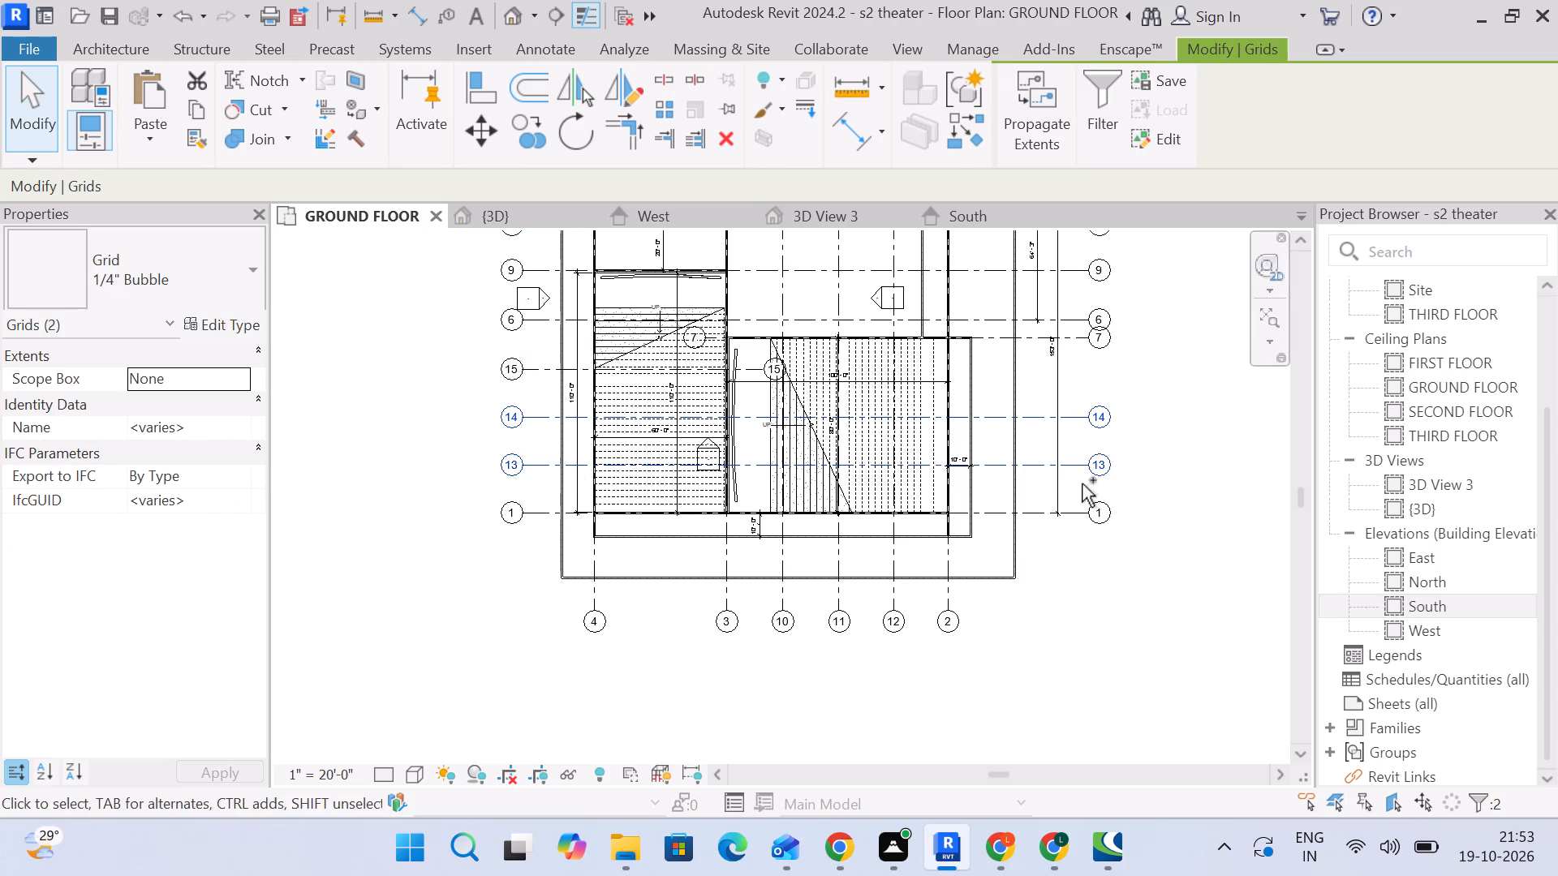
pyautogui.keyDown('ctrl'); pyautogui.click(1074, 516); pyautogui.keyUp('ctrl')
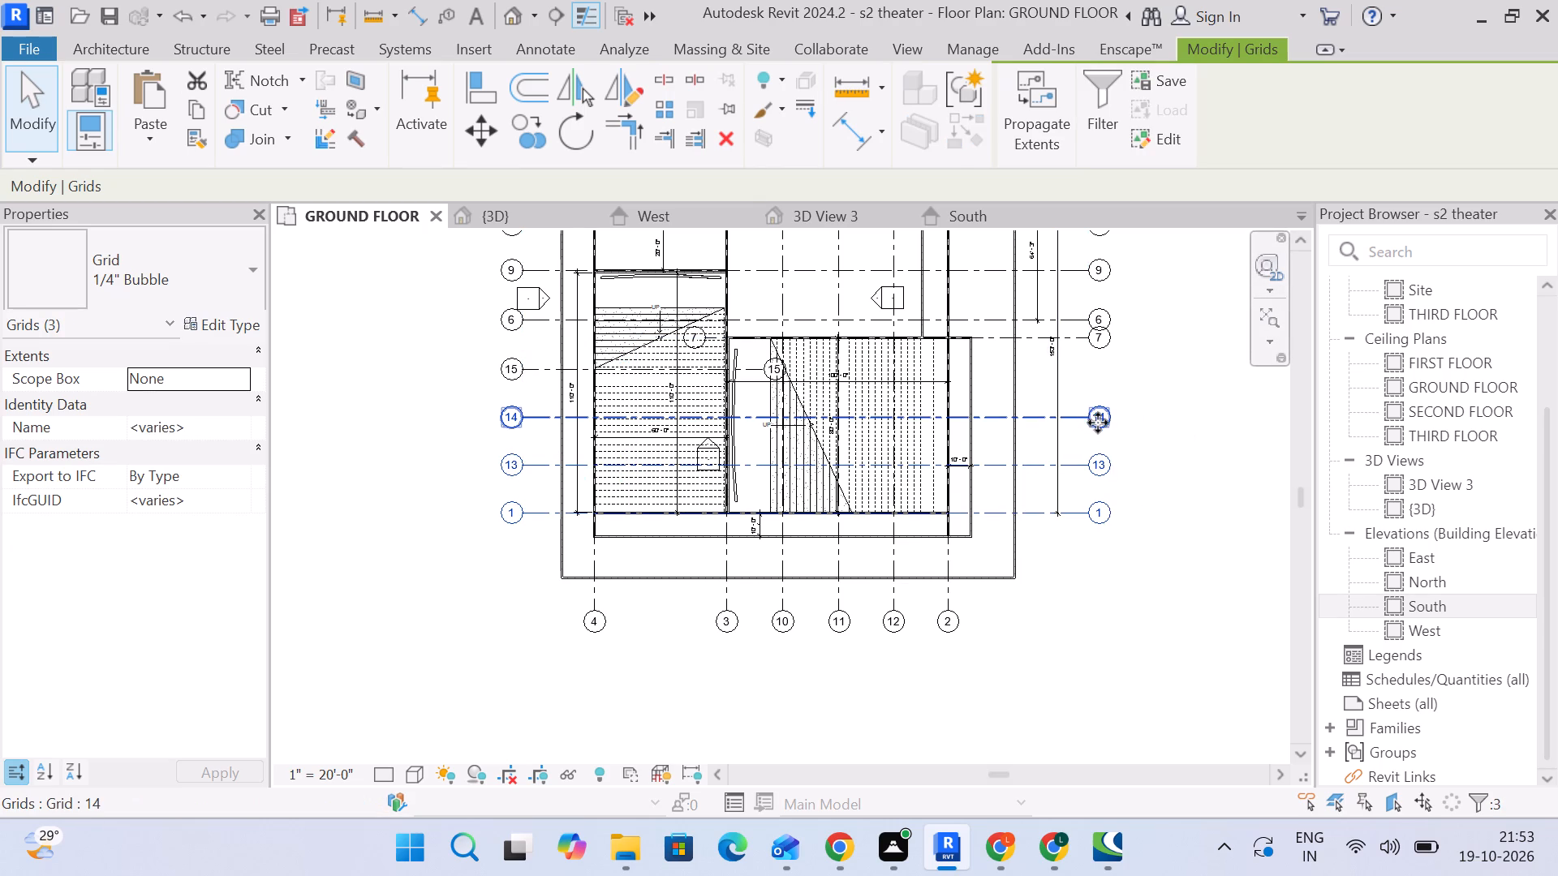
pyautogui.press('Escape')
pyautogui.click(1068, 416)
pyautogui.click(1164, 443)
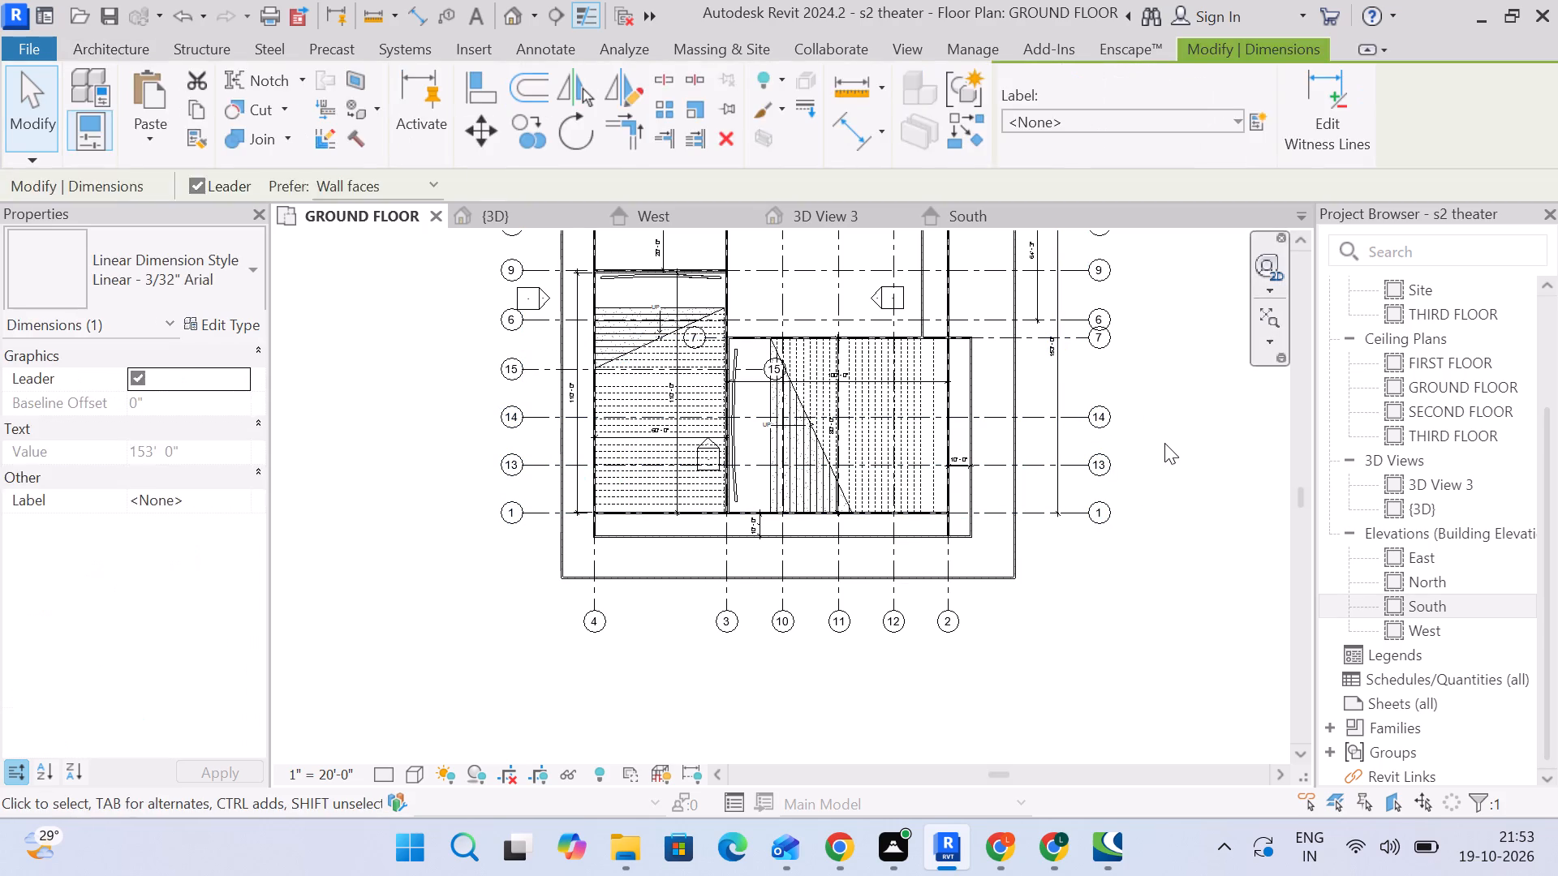
# Unlock grid 14's eastern end from the aligned grids and shorten it to line up with grid 15's end inside the eastern hall.
pyautogui.click(1090, 432)
pyautogui.click(1148, 473)
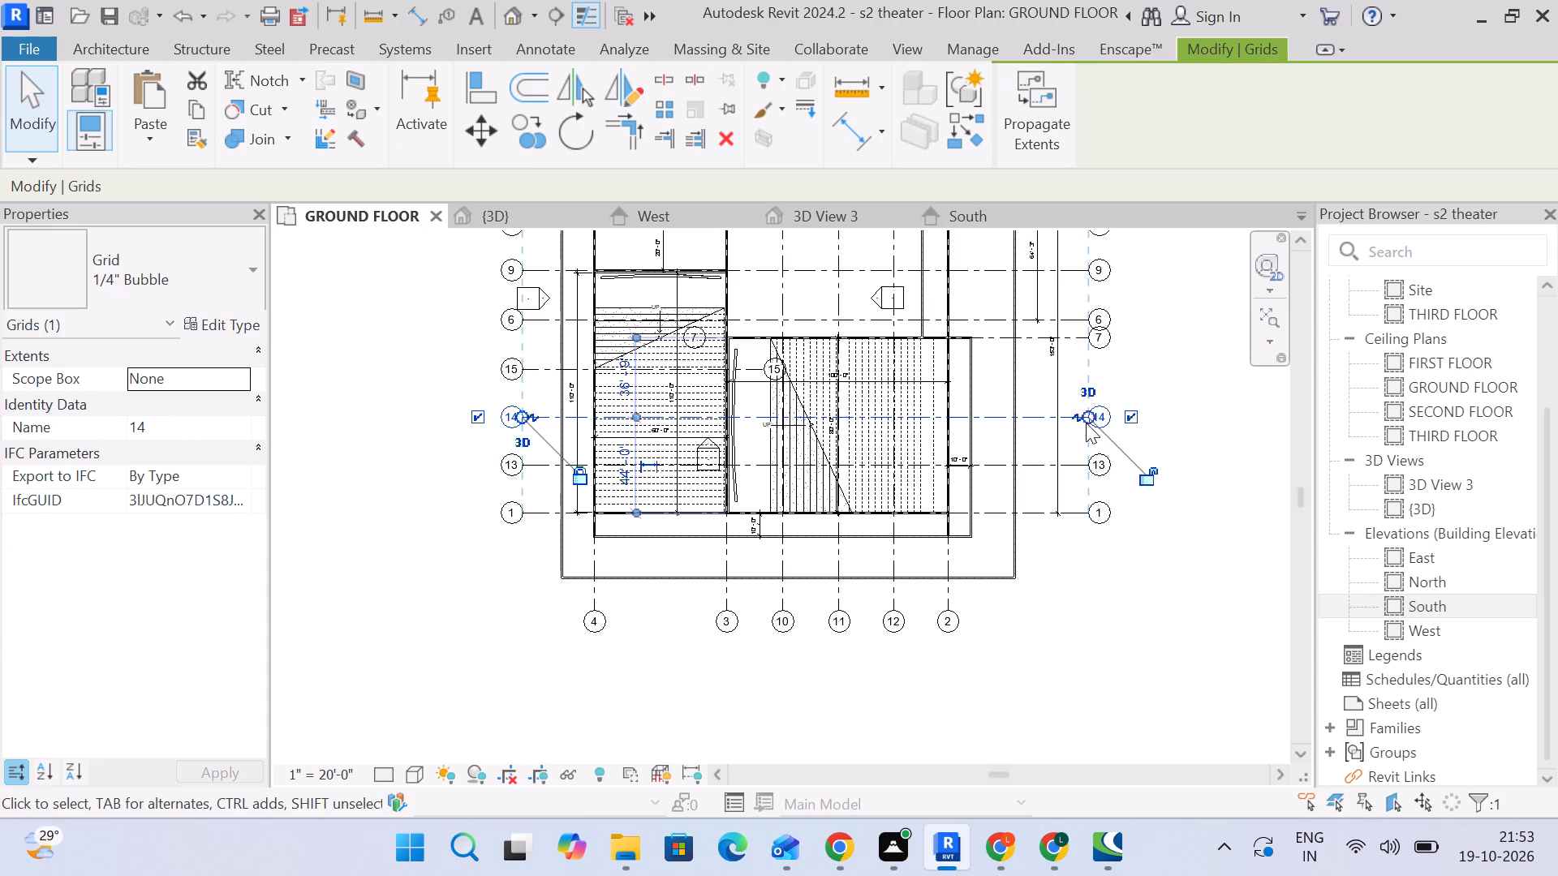
pyautogui.moveTo(1086, 422); pyautogui.dragTo(768, 417)
pyautogui.click(1139, 460)
# Unlock grid 13's eastern end from the aligned grids and shorten it to line up with the ends of grids 14 and 15.
pyautogui.click(1074, 469)
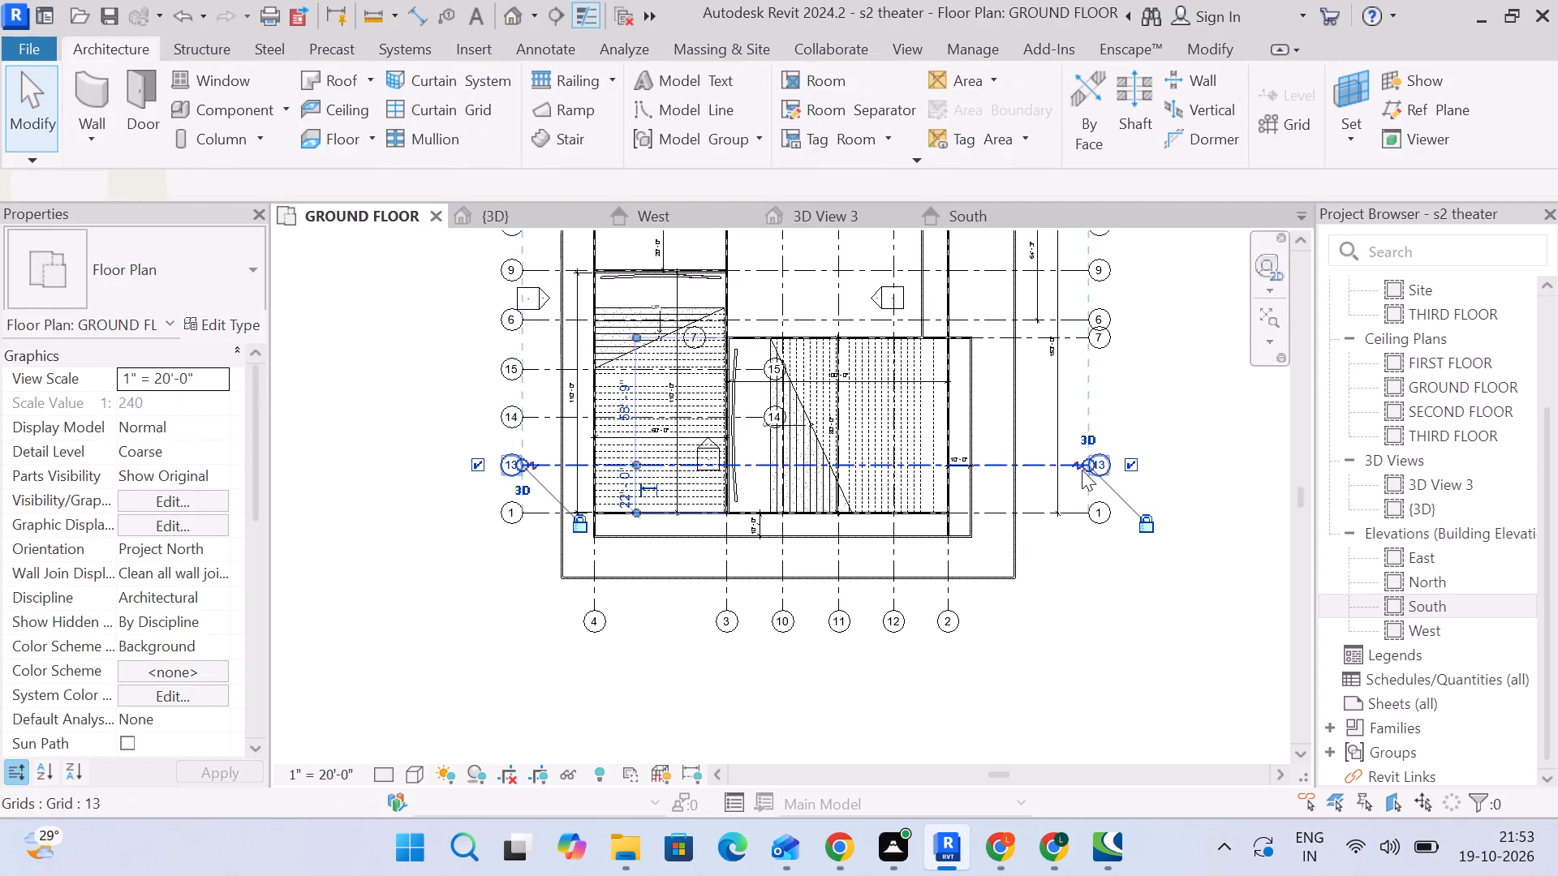
pyautogui.click(1147, 520)
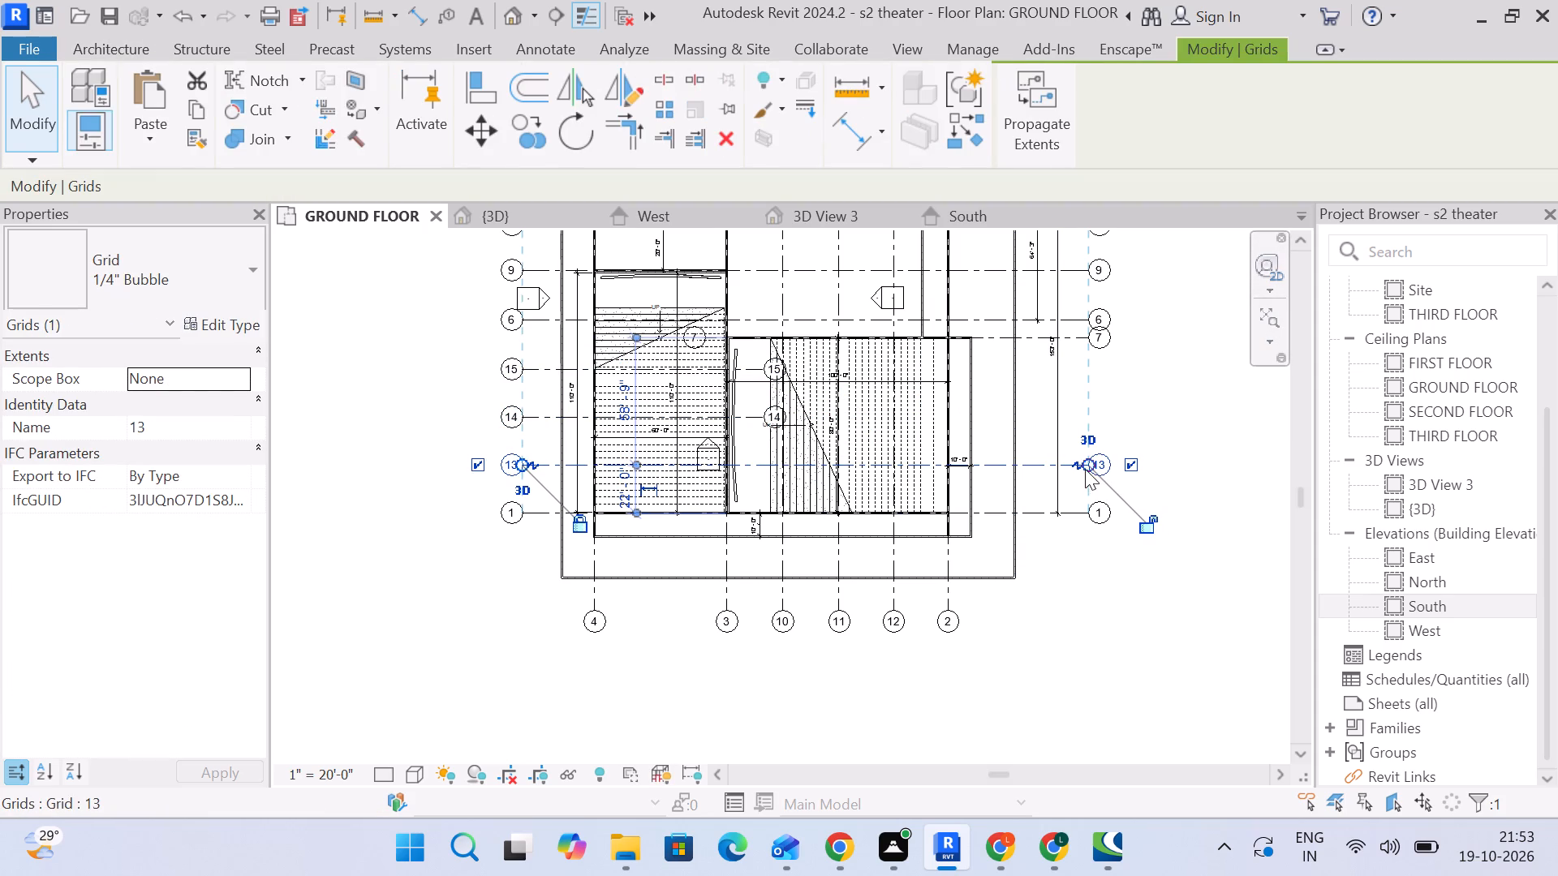
pyautogui.moveTo(1085, 469); pyautogui.dragTo(773, 455)
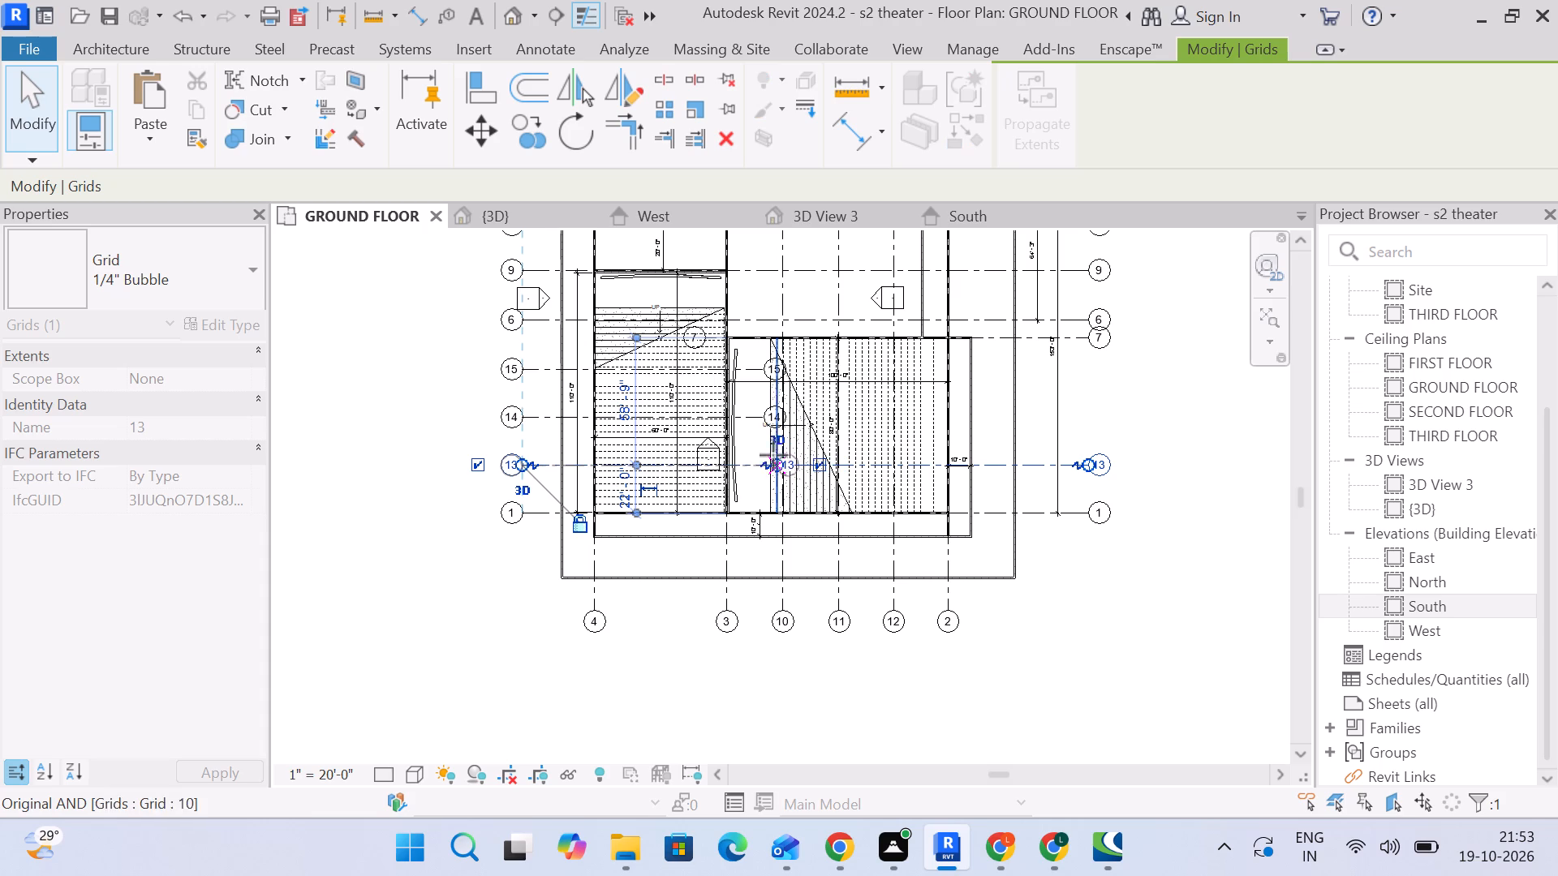
pyautogui.moveTo(773, 455); pyautogui.dragTo(771, 456)
pyautogui.click(1138, 547)
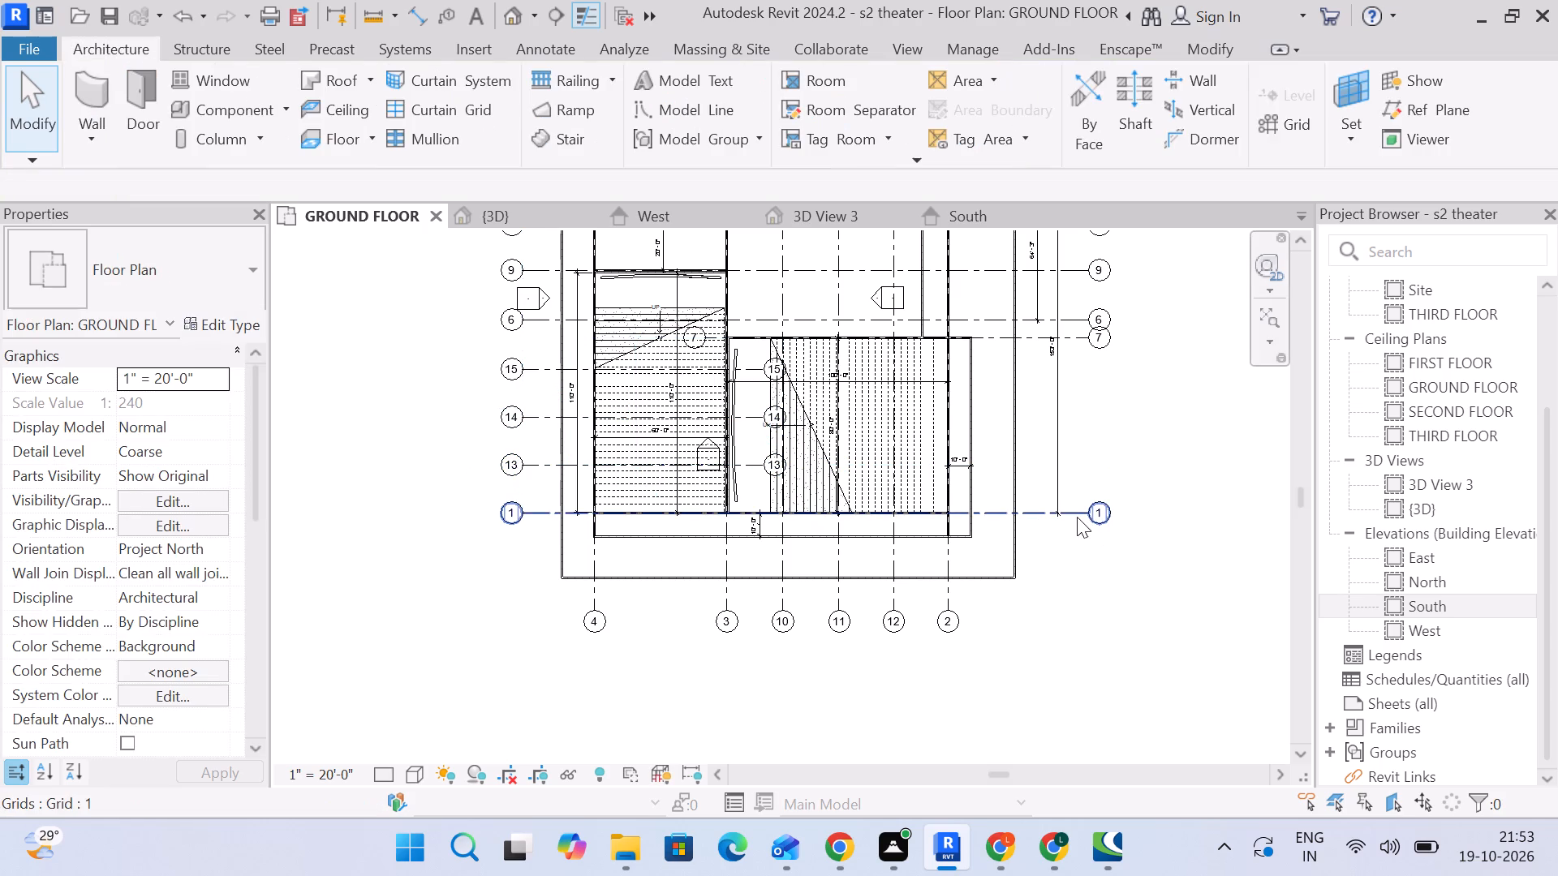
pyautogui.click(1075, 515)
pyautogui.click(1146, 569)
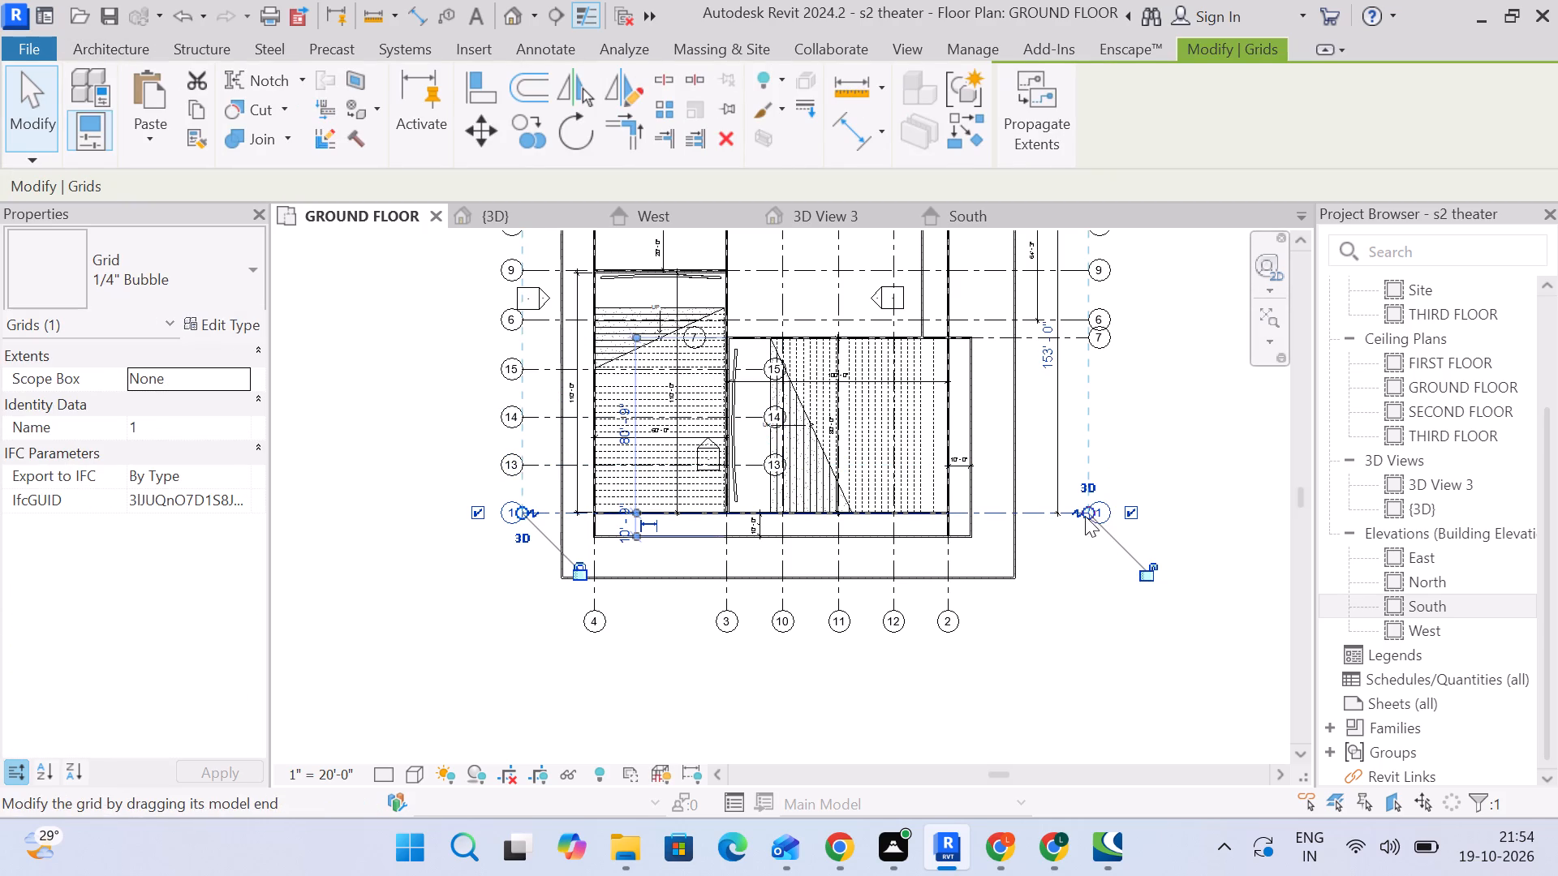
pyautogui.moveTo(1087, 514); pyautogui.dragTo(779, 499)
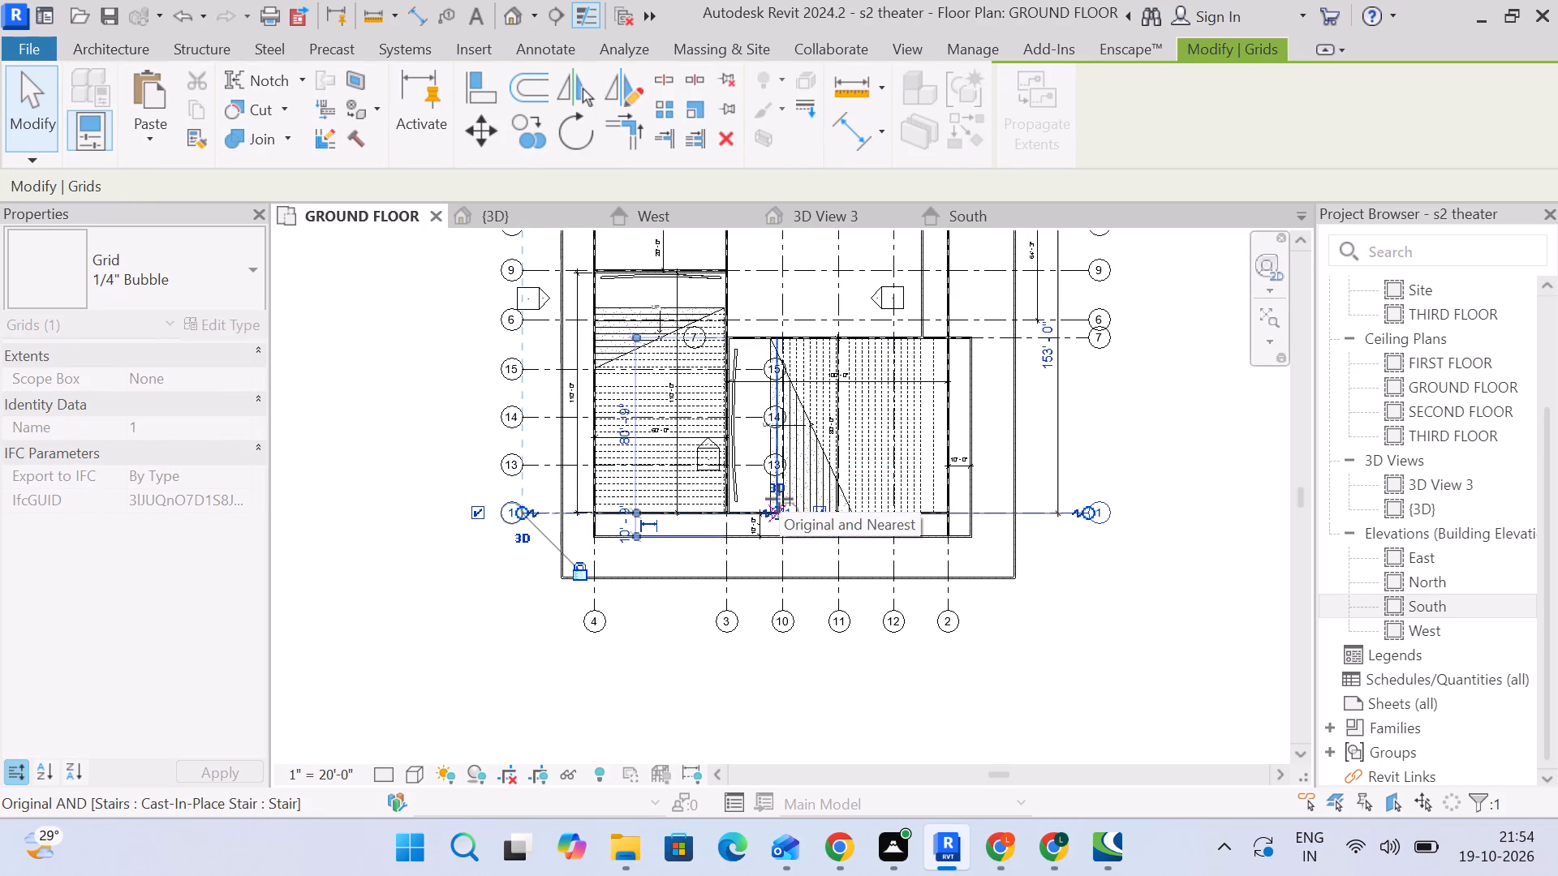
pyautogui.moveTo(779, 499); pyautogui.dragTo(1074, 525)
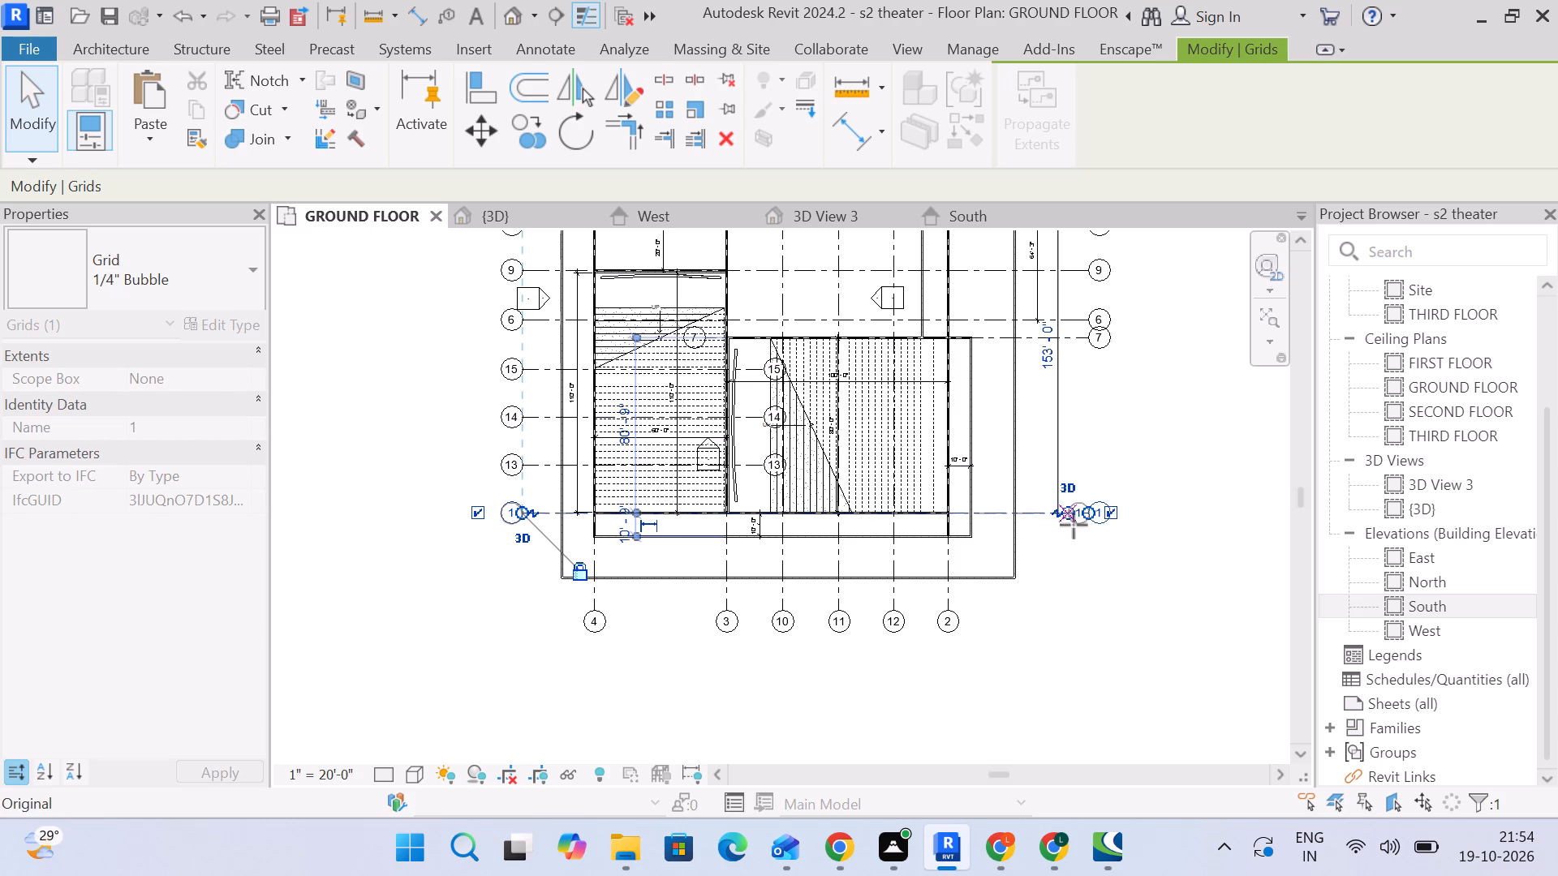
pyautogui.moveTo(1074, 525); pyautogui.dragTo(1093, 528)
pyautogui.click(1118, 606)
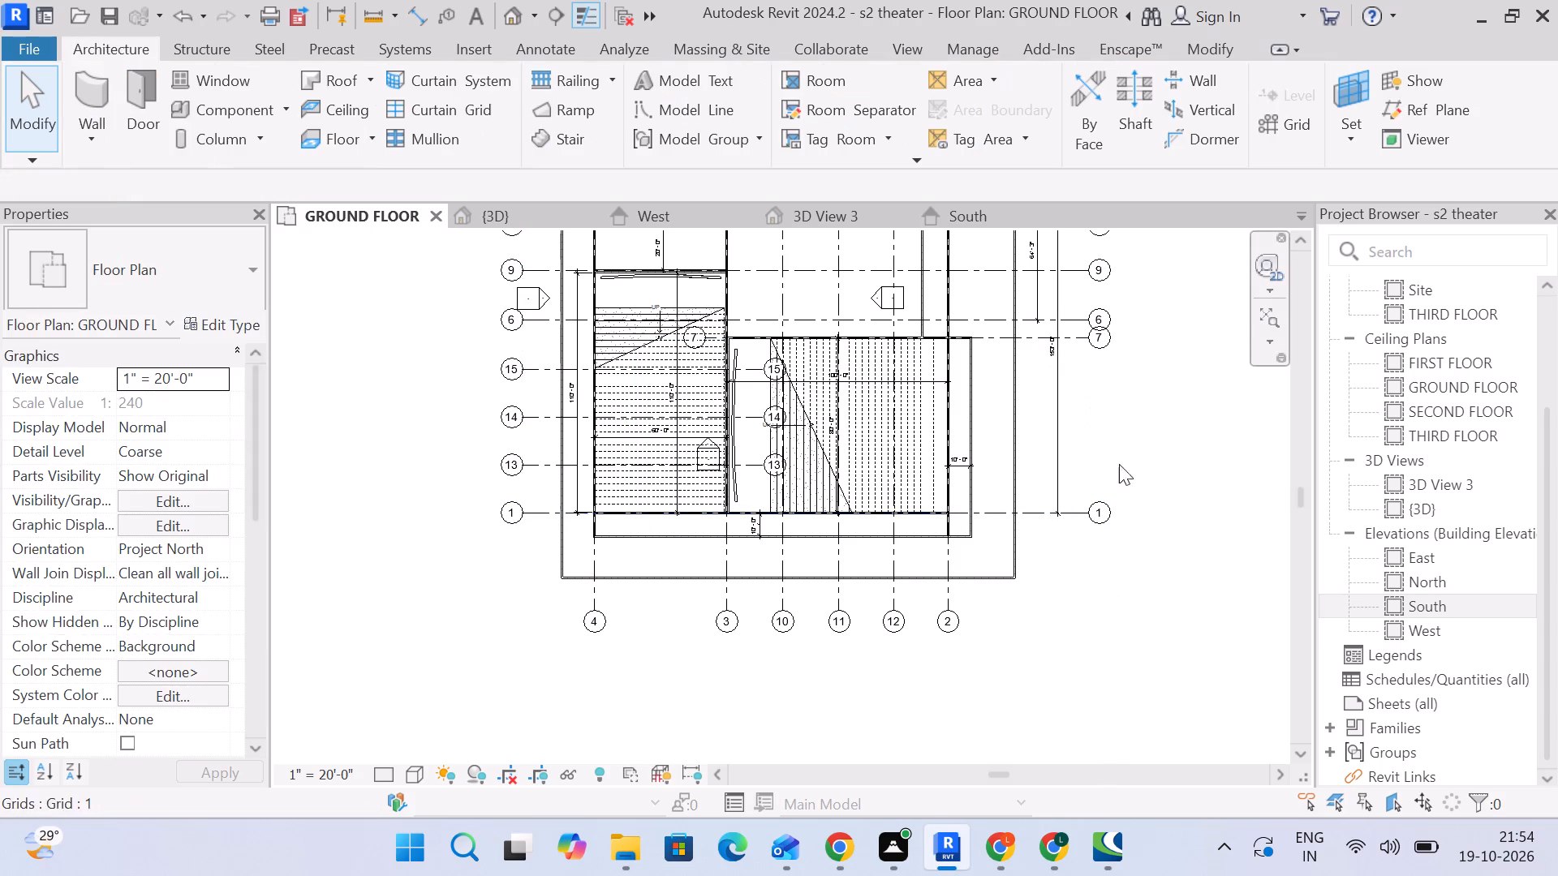
# Examine the ground floor grid layout around both halls to find which horizontal grids still run past the rooms they serve.
pyautogui.scroll(-3, 1116, 376)
pyautogui.scroll(4, 821, 467)
pyautogui.scroll(1, 889, 352)
pyautogui.moveTo(891, 357); pyautogui.dragTo(915, 537, button='middle')
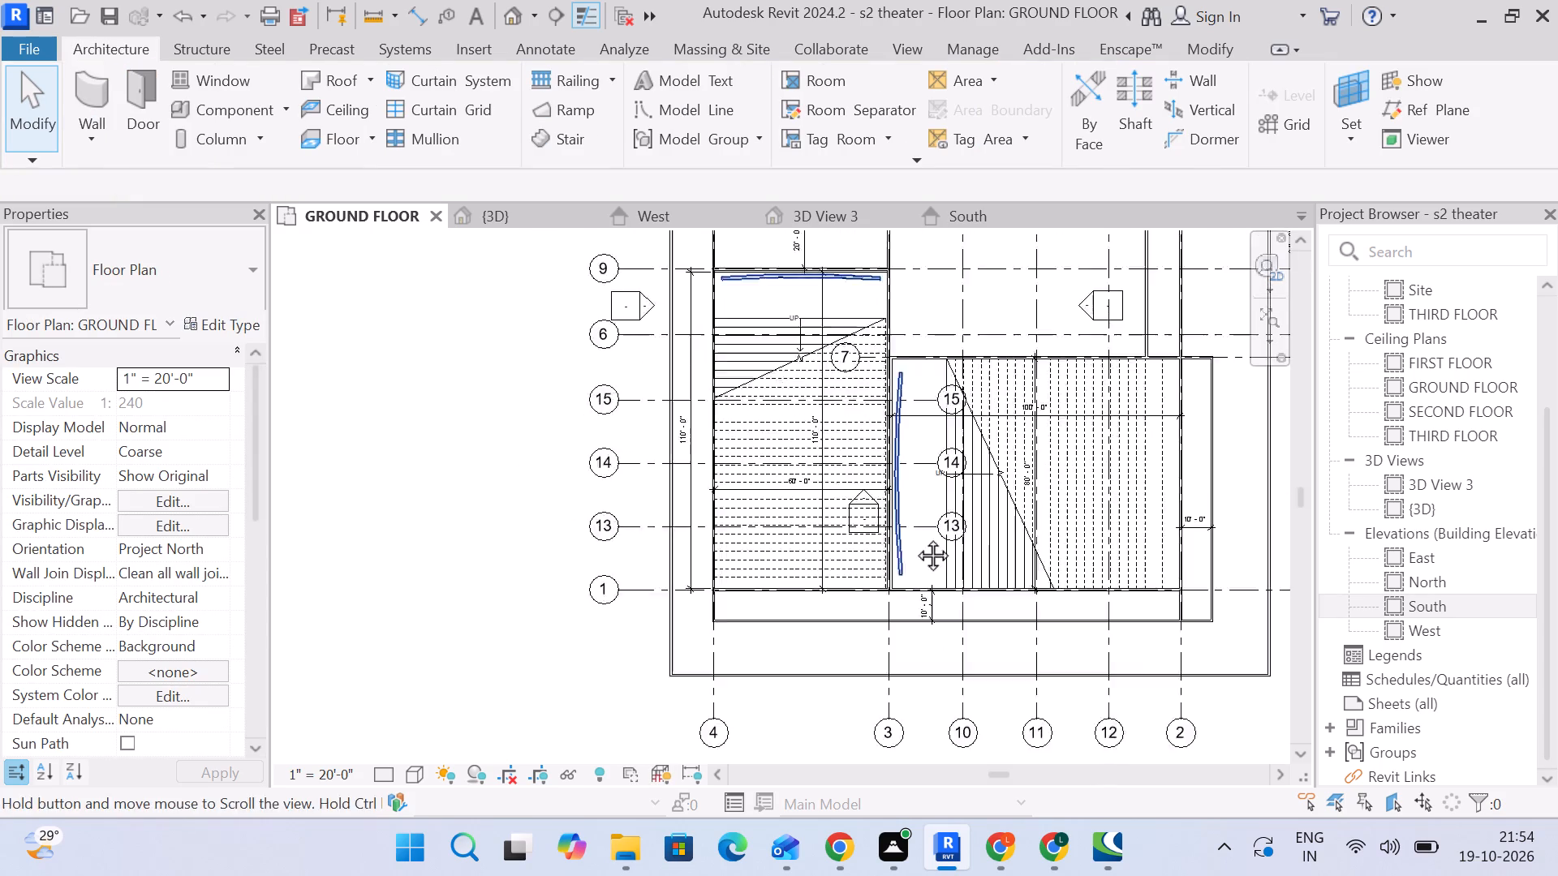
pyautogui.moveTo(915, 537); pyautogui.dragTo(917, 548, button='middle')
pyautogui.scroll(-3, 926, 578)
pyautogui.moveTo(926, 578); pyautogui.dragTo(827, 565, button='middle')
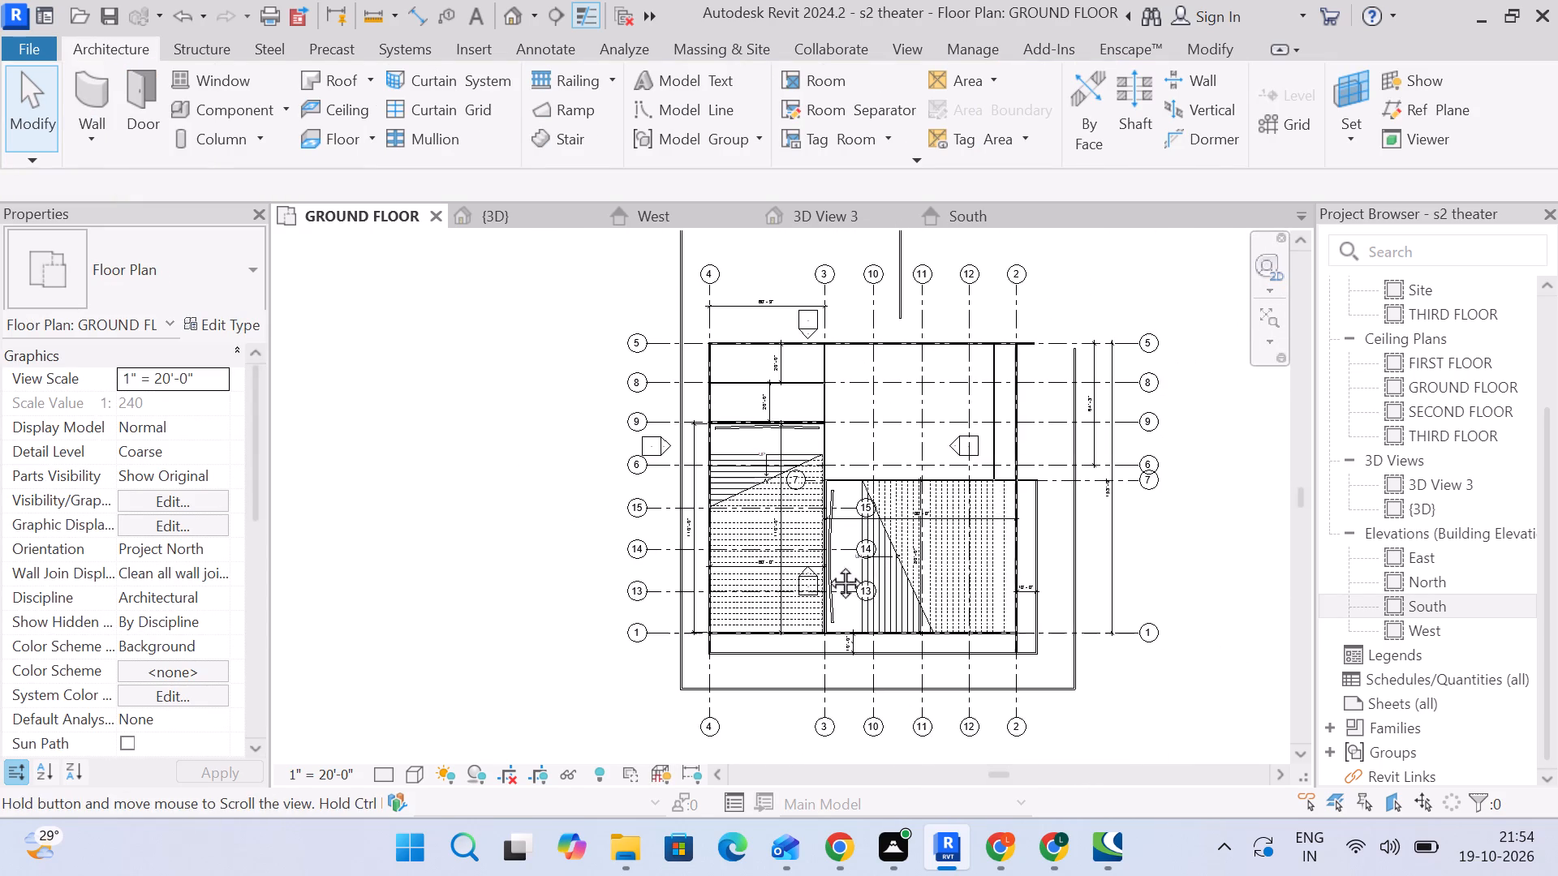
pyautogui.moveTo(827, 565); pyautogui.dragTo(825, 565, button='middle')
pyautogui.scroll(3, 820, 559)
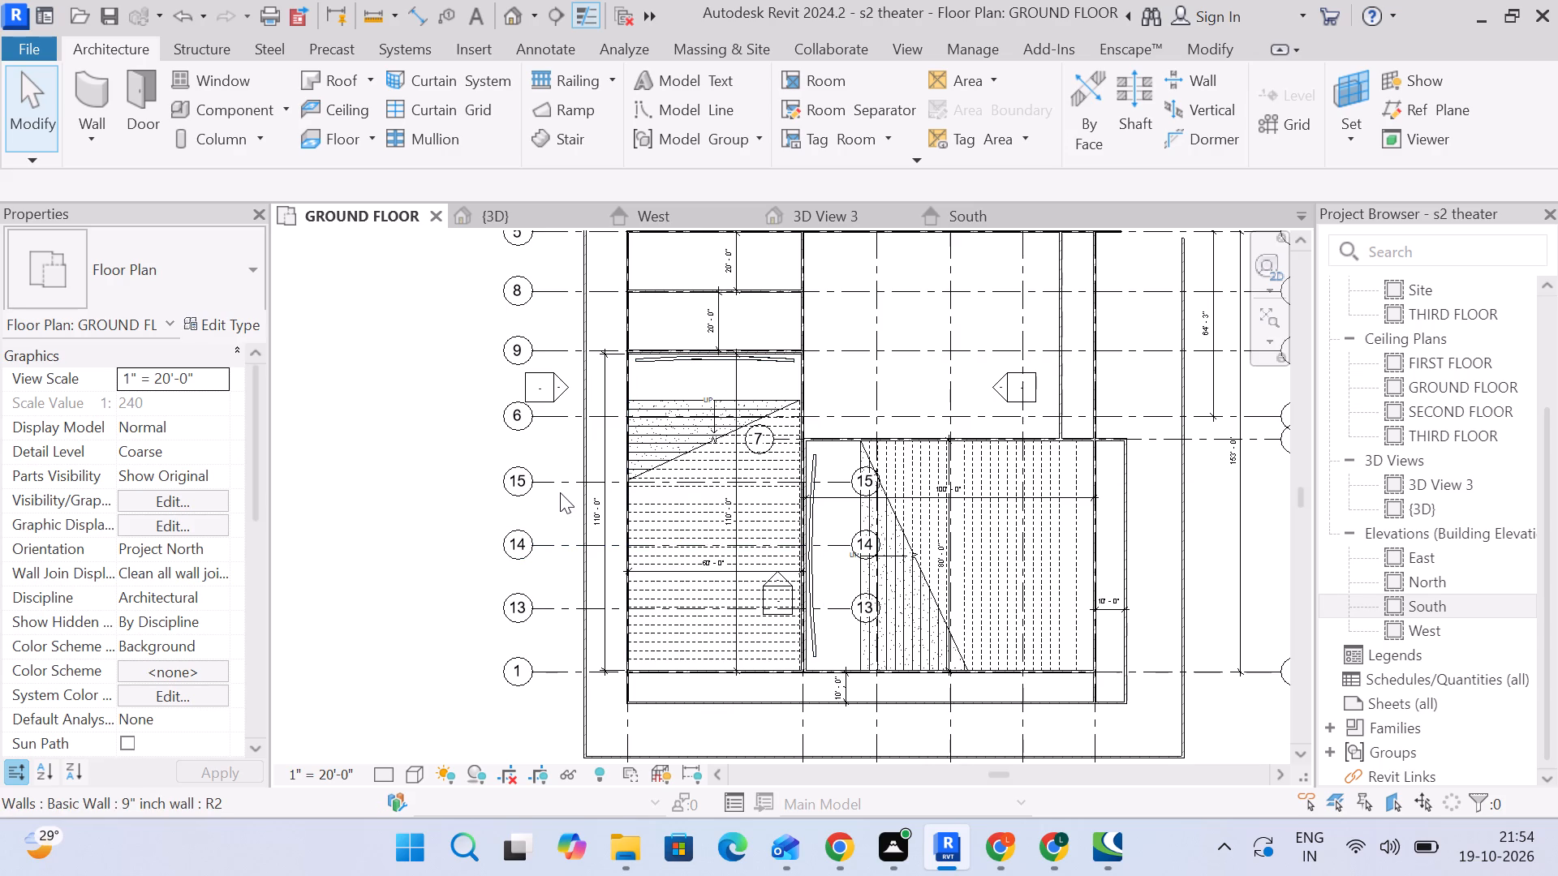
pyautogui.scroll(-2, 556, 487)
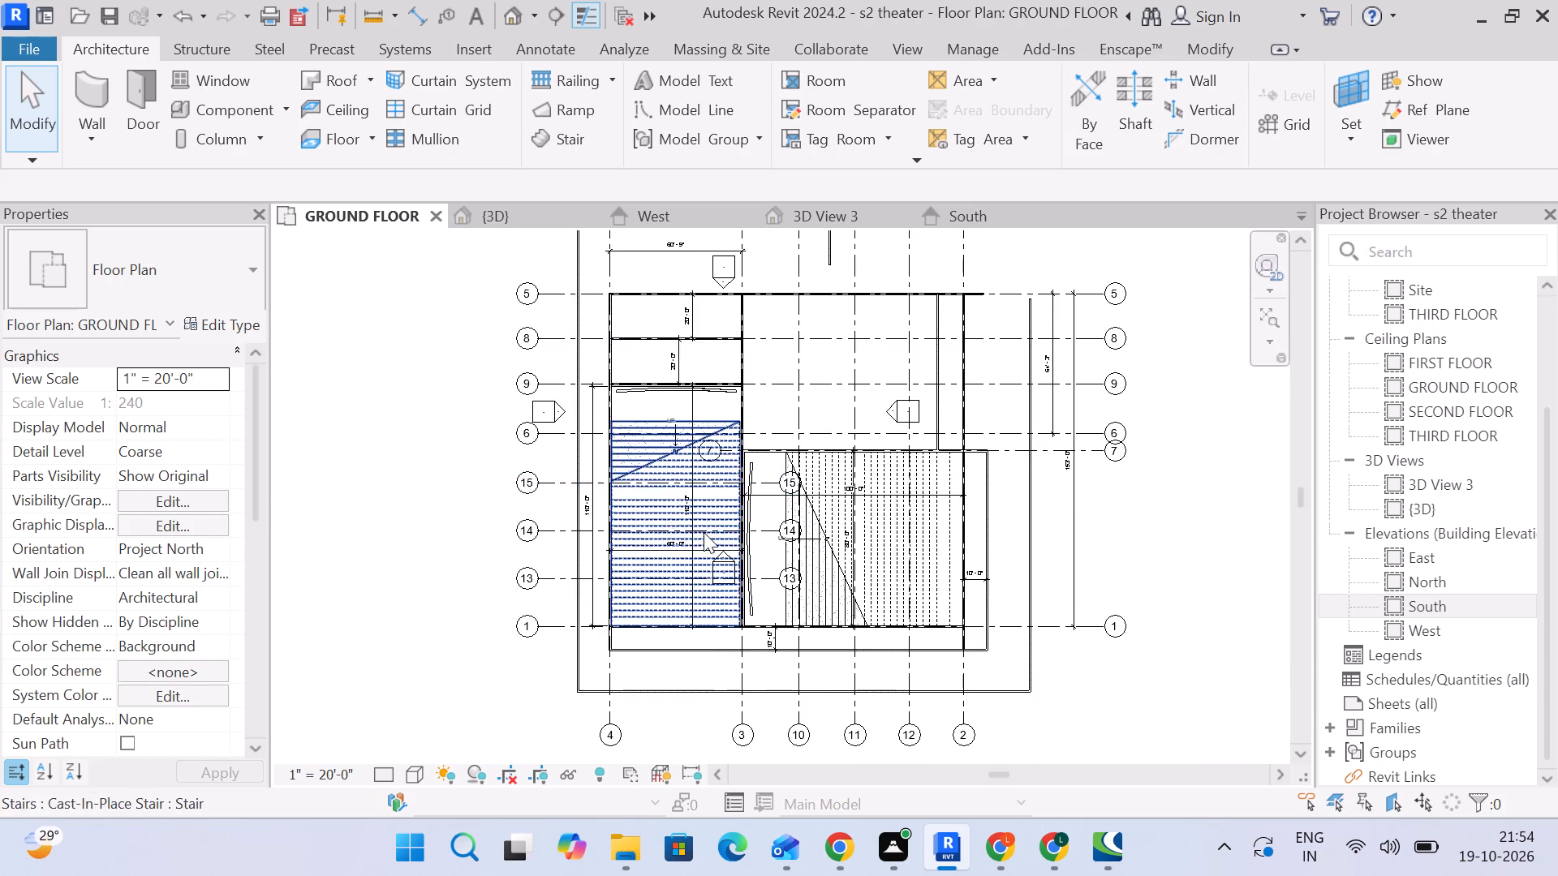
pyautogui.moveTo(704, 534); pyautogui.dragTo(658, 623, button='middle')
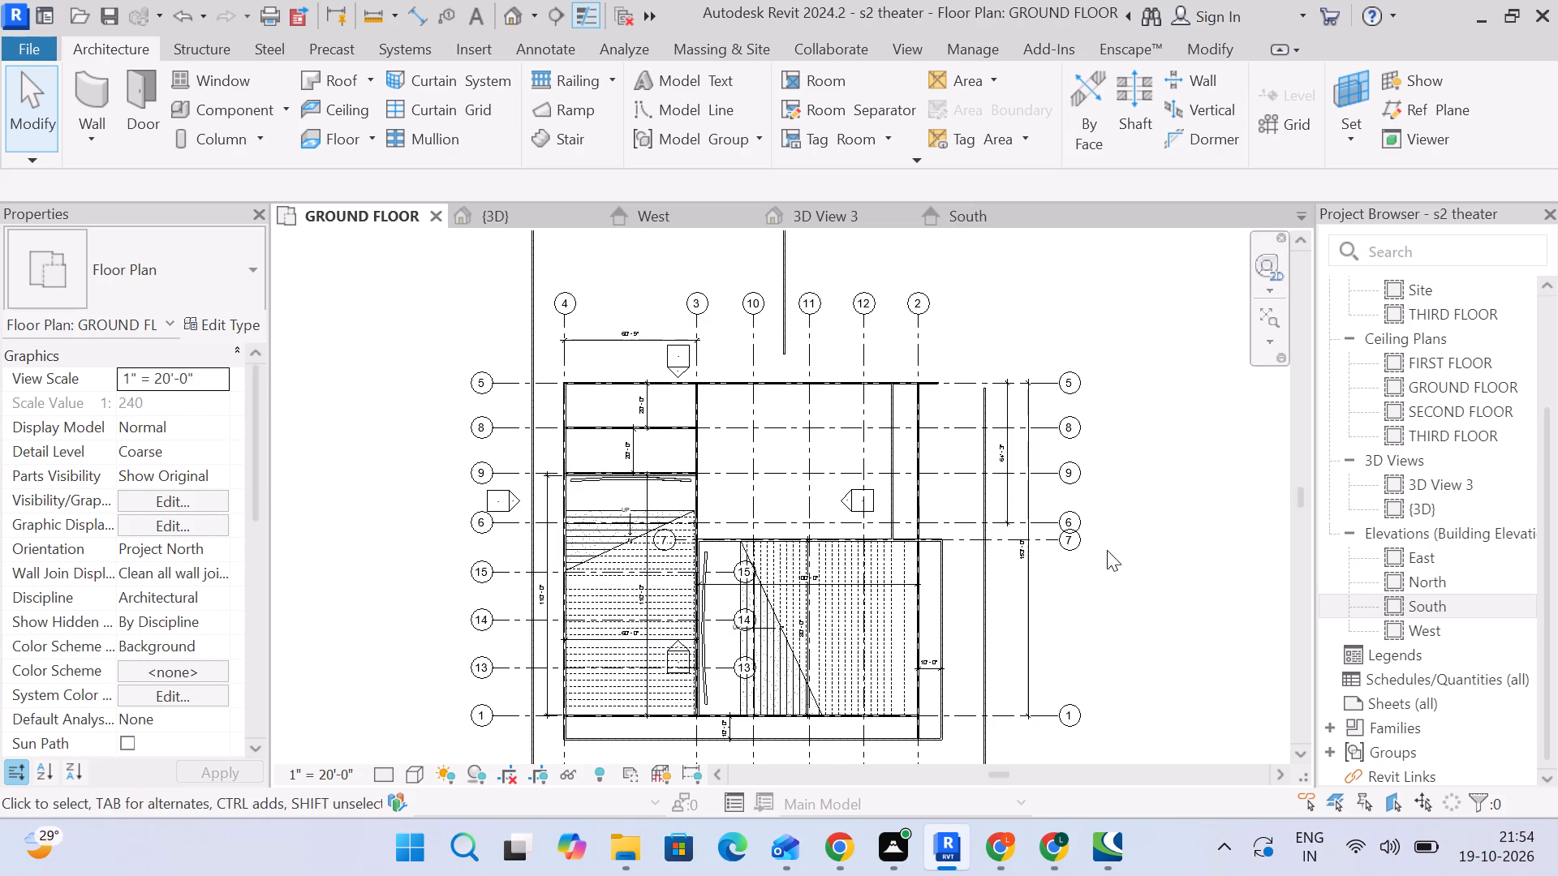
# Unlock grid 9's eastern end from the aligned grids and shorten it to just past the western hall's eastern wall, before grid 10.
pyautogui.scroll(3, 1104, 560)
pyautogui.moveTo(1155, 590); pyautogui.dragTo(1186, 628, button='middle')
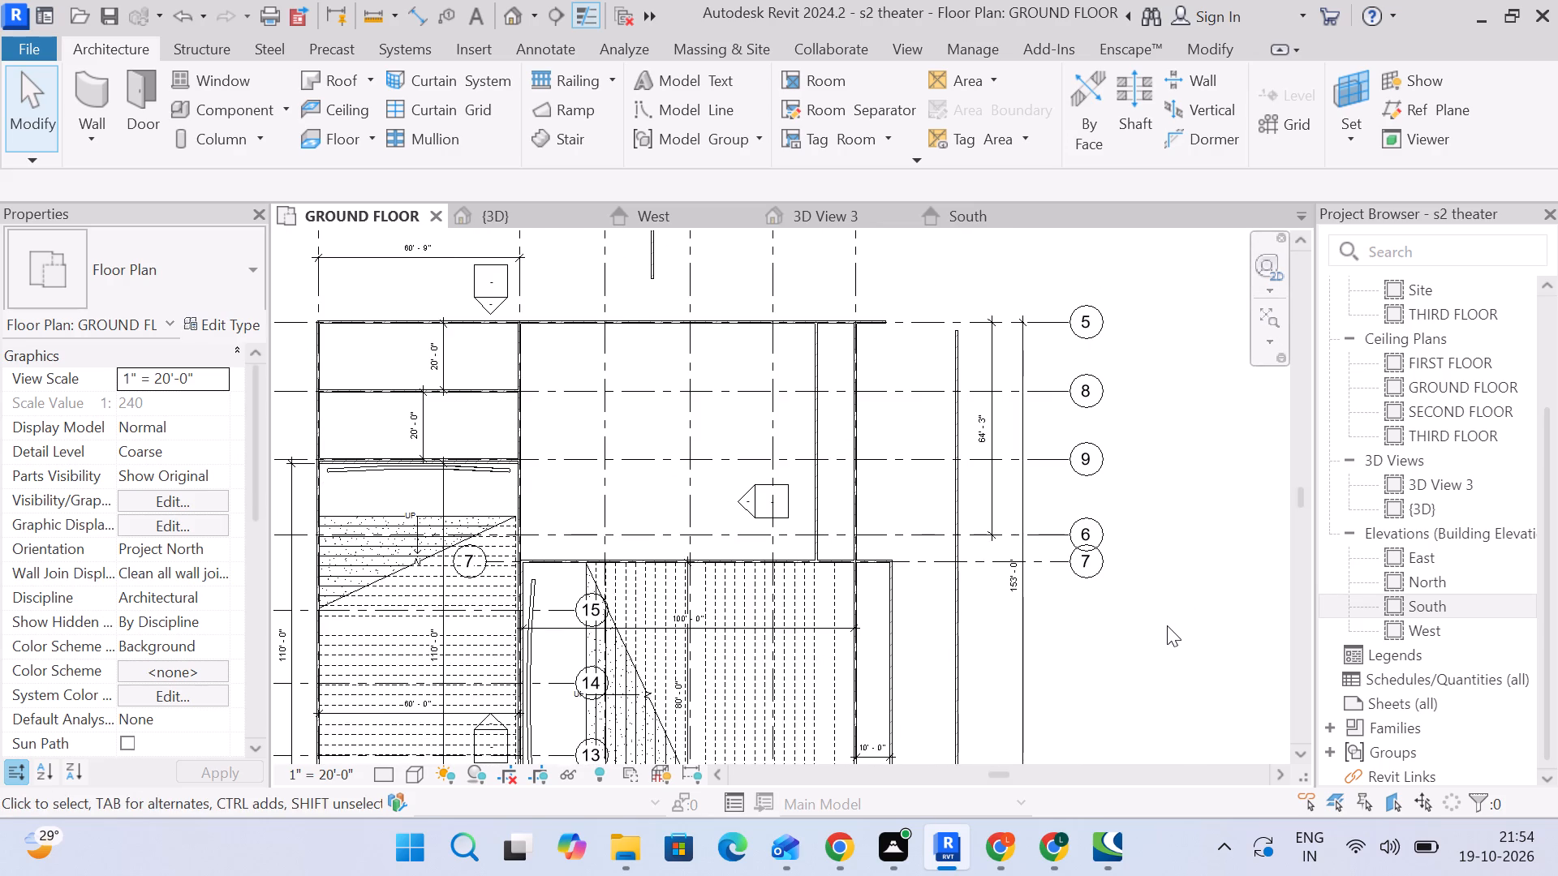
pyautogui.moveTo(722, 471); pyautogui.dragTo(766, 432, button='middle')
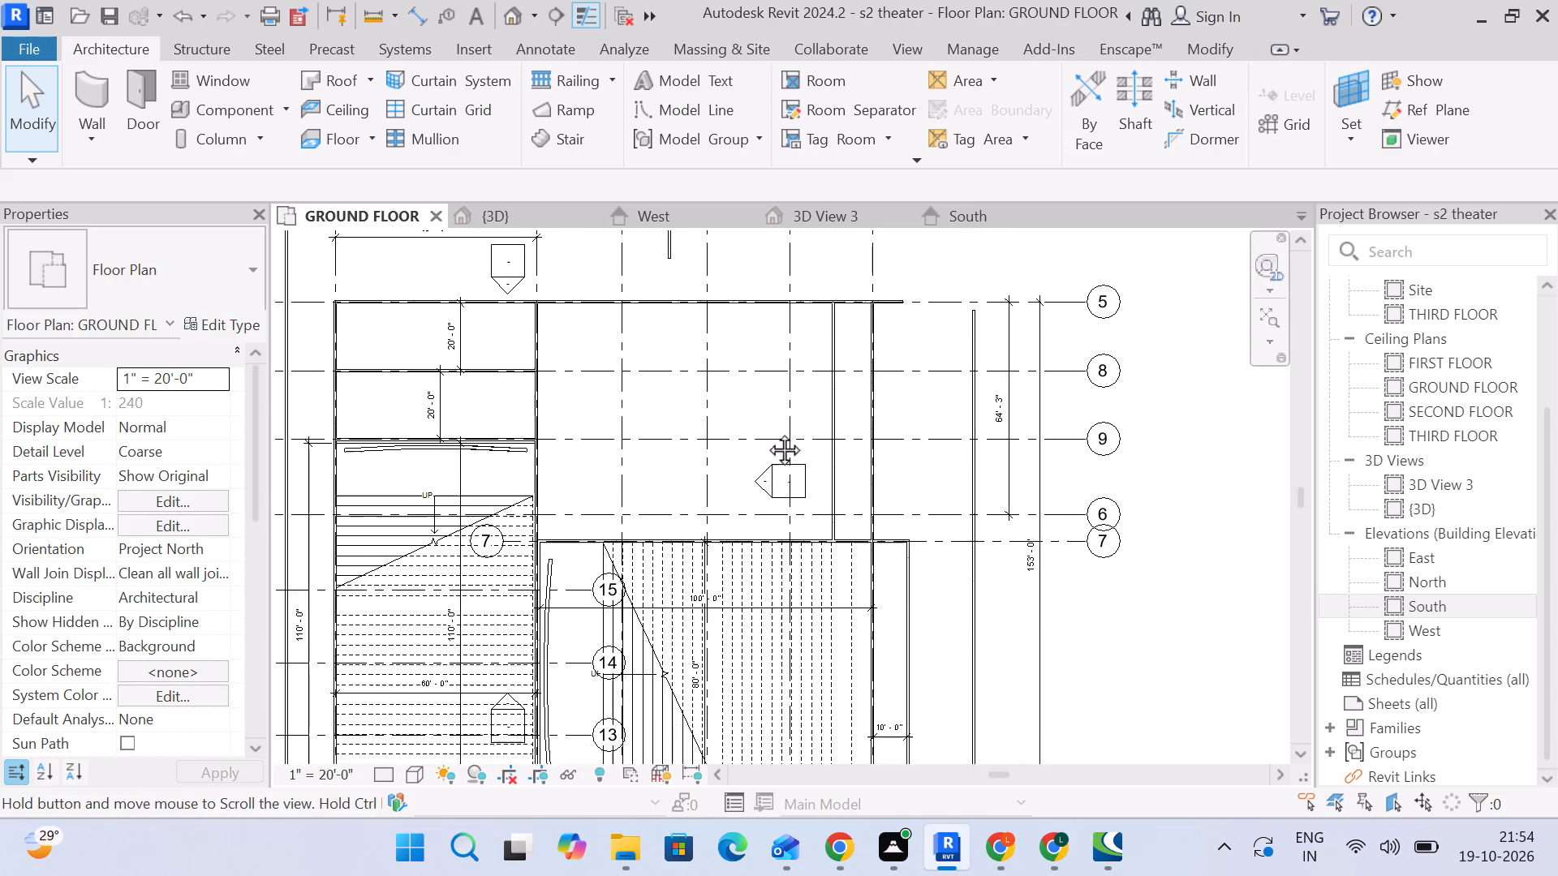
pyautogui.moveTo(766, 432); pyautogui.dragTo(889, 408, button='middle')
pyautogui.click(1090, 404)
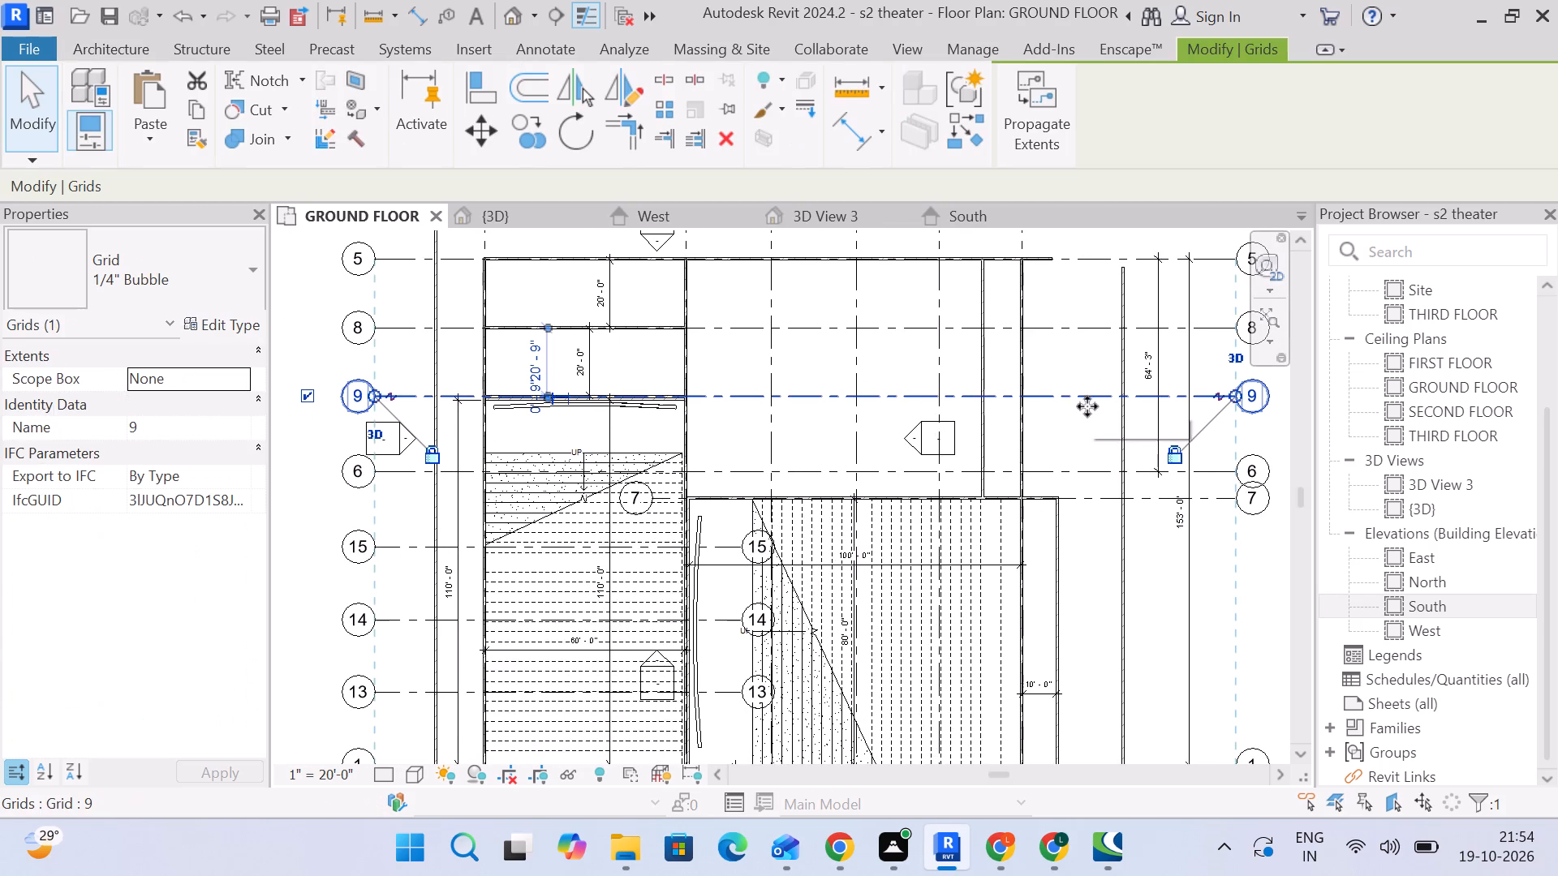
pyautogui.scroll(-2, 1087, 406)
pyautogui.moveTo(1087, 406); pyautogui.dragTo(962, 376, button='middle')
pyautogui.scroll(4, 1067, 380)
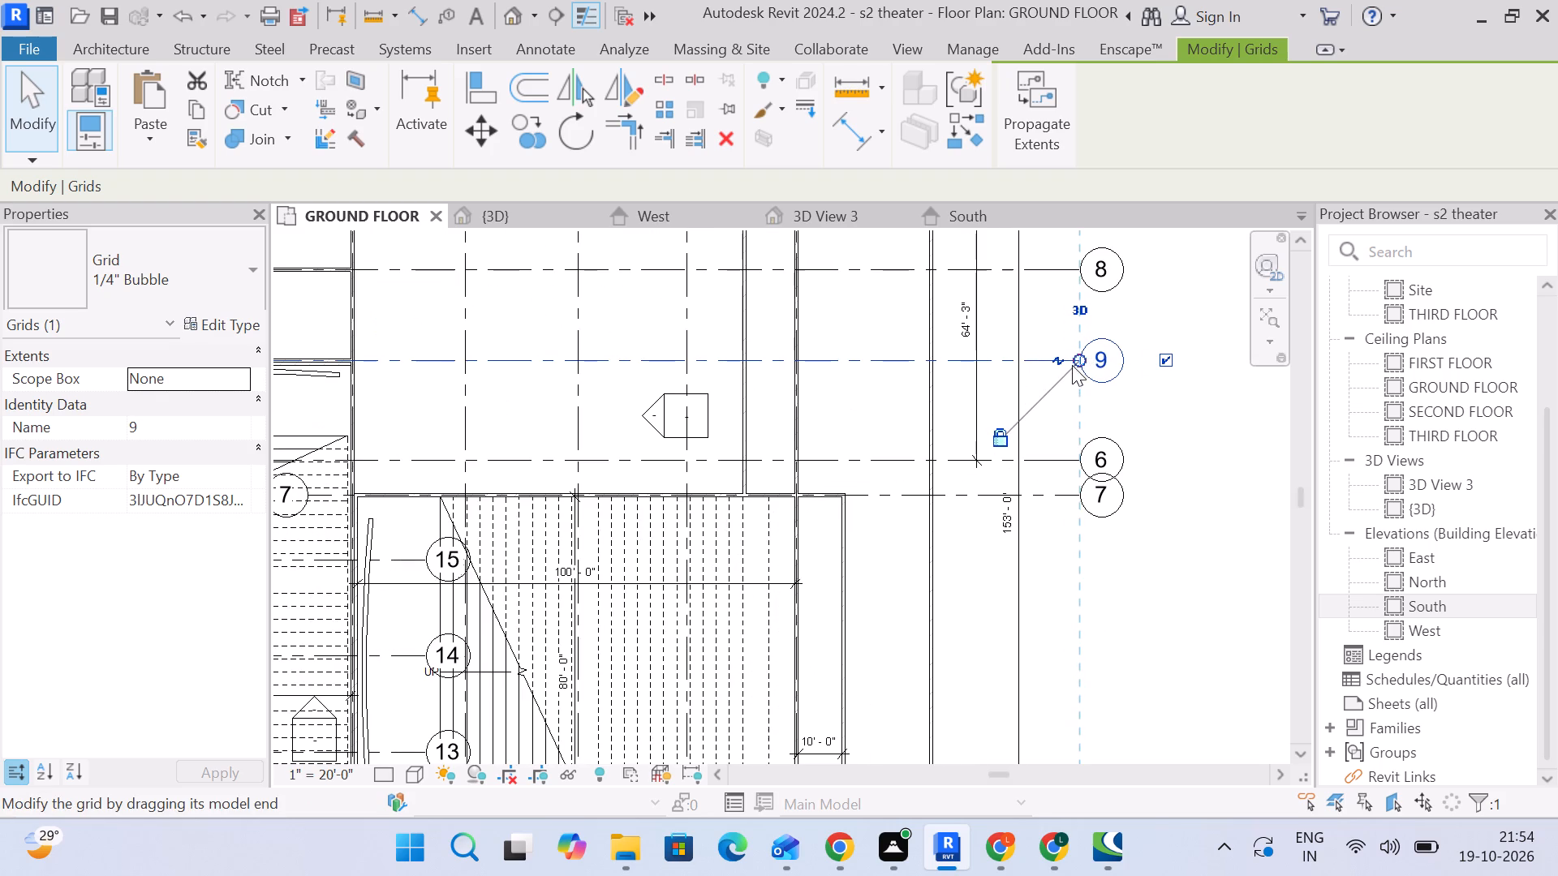
pyautogui.click(996, 438)
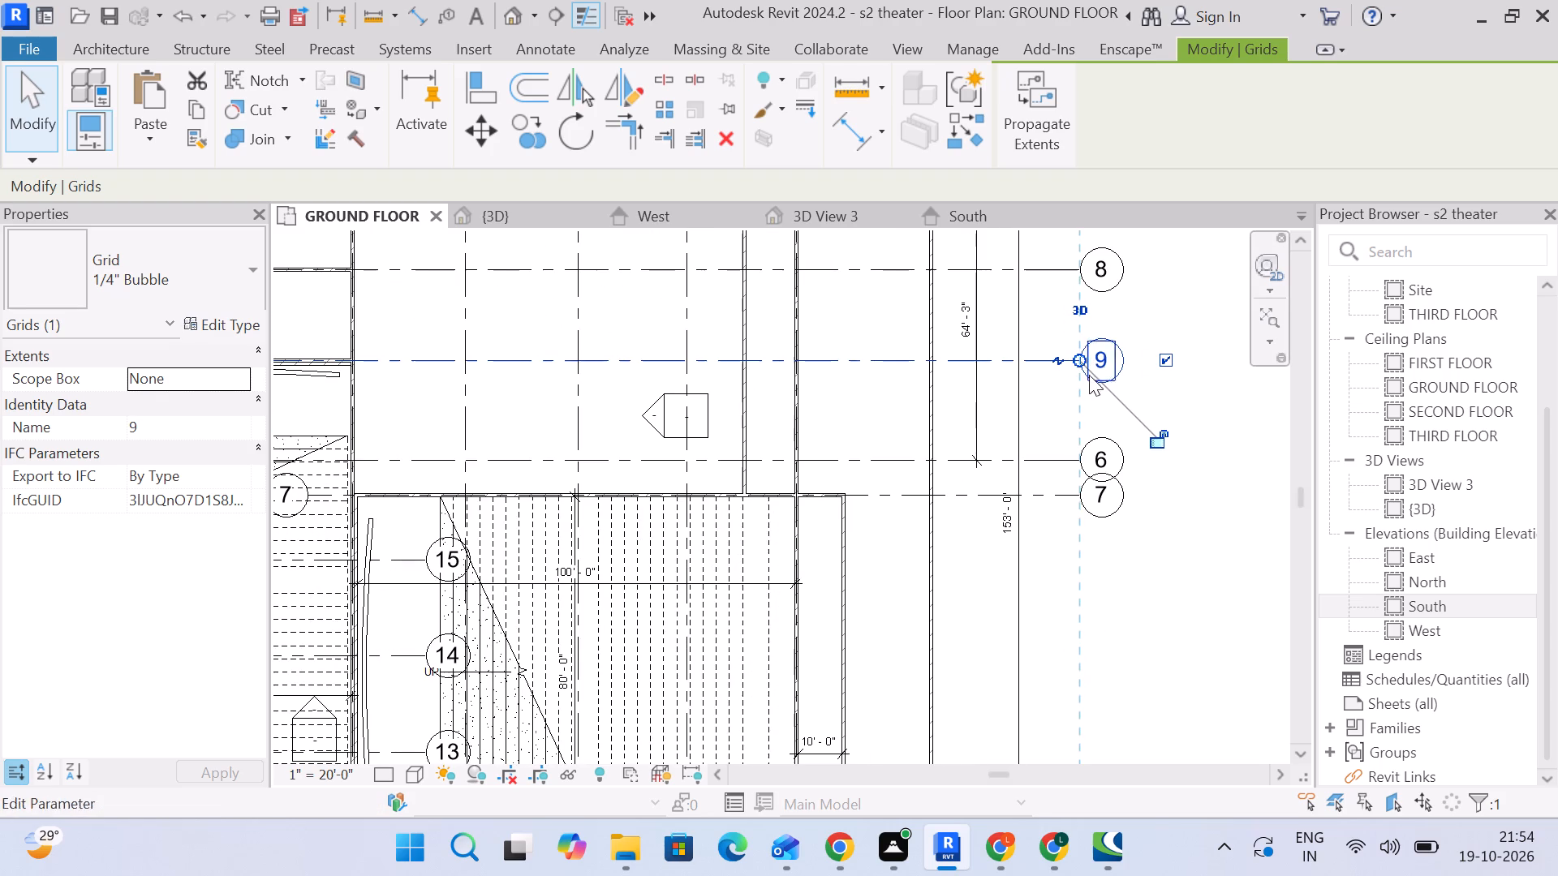
pyautogui.moveTo(1076, 364); pyautogui.dragTo(527, 377)
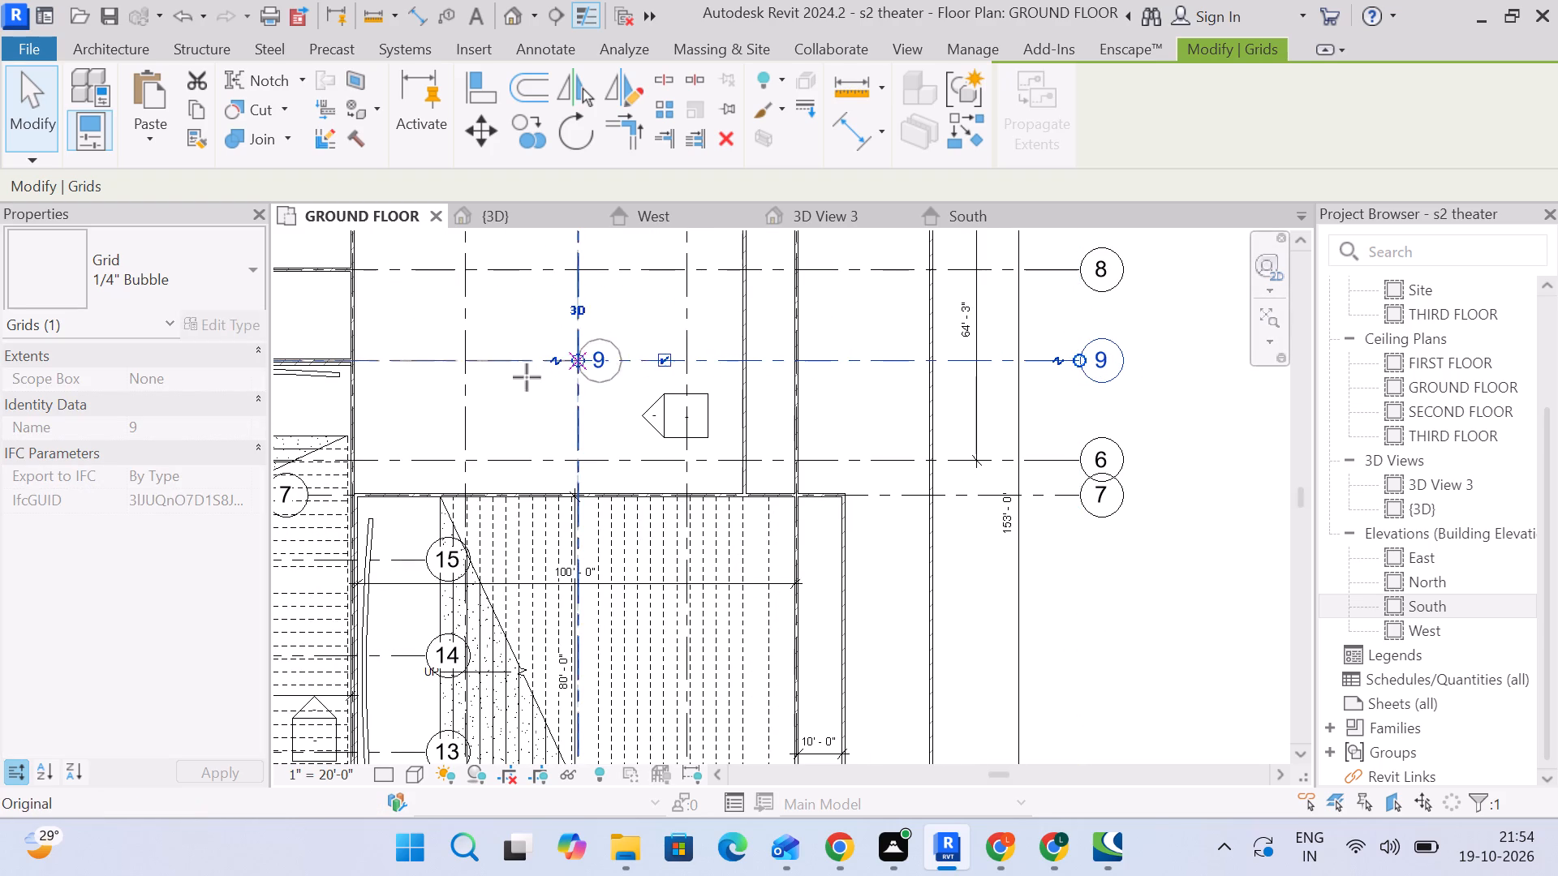
pyautogui.moveTo(527, 377); pyautogui.dragTo(520, 377)
pyautogui.moveTo(528, 381); pyautogui.dragTo(963, 401, button='middle')
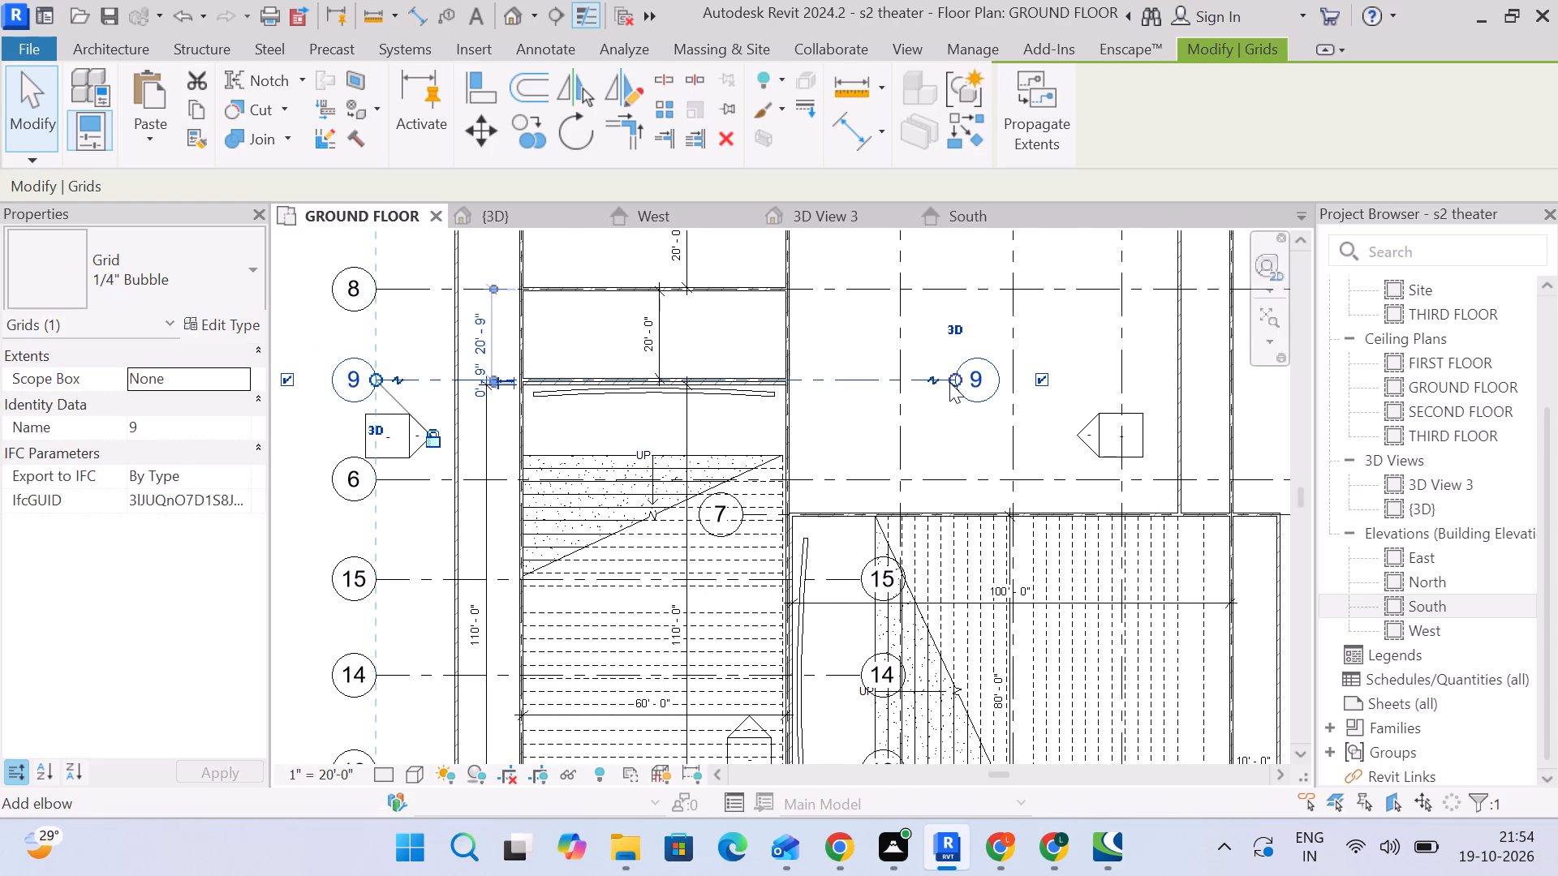
pyautogui.moveTo(956, 376); pyautogui.dragTo(837, 390)
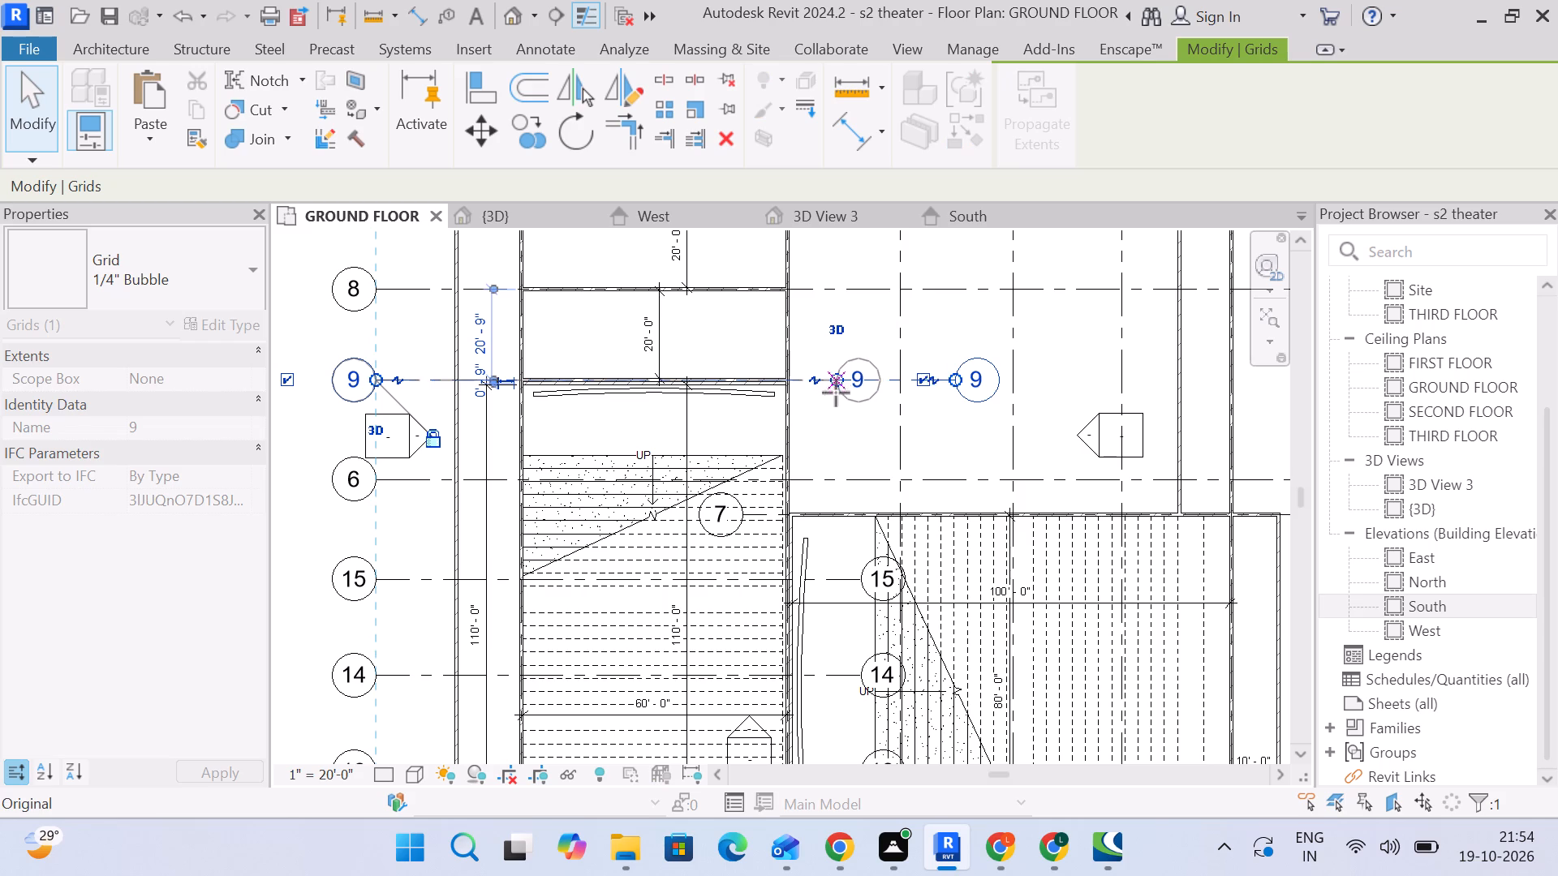
pyautogui.scroll(-3, 837, 409)
pyautogui.moveTo(837, 410); pyautogui.dragTo(731, 382, button='middle')
pyautogui.moveTo(1177, 371); pyautogui.dragTo(1185, 373)
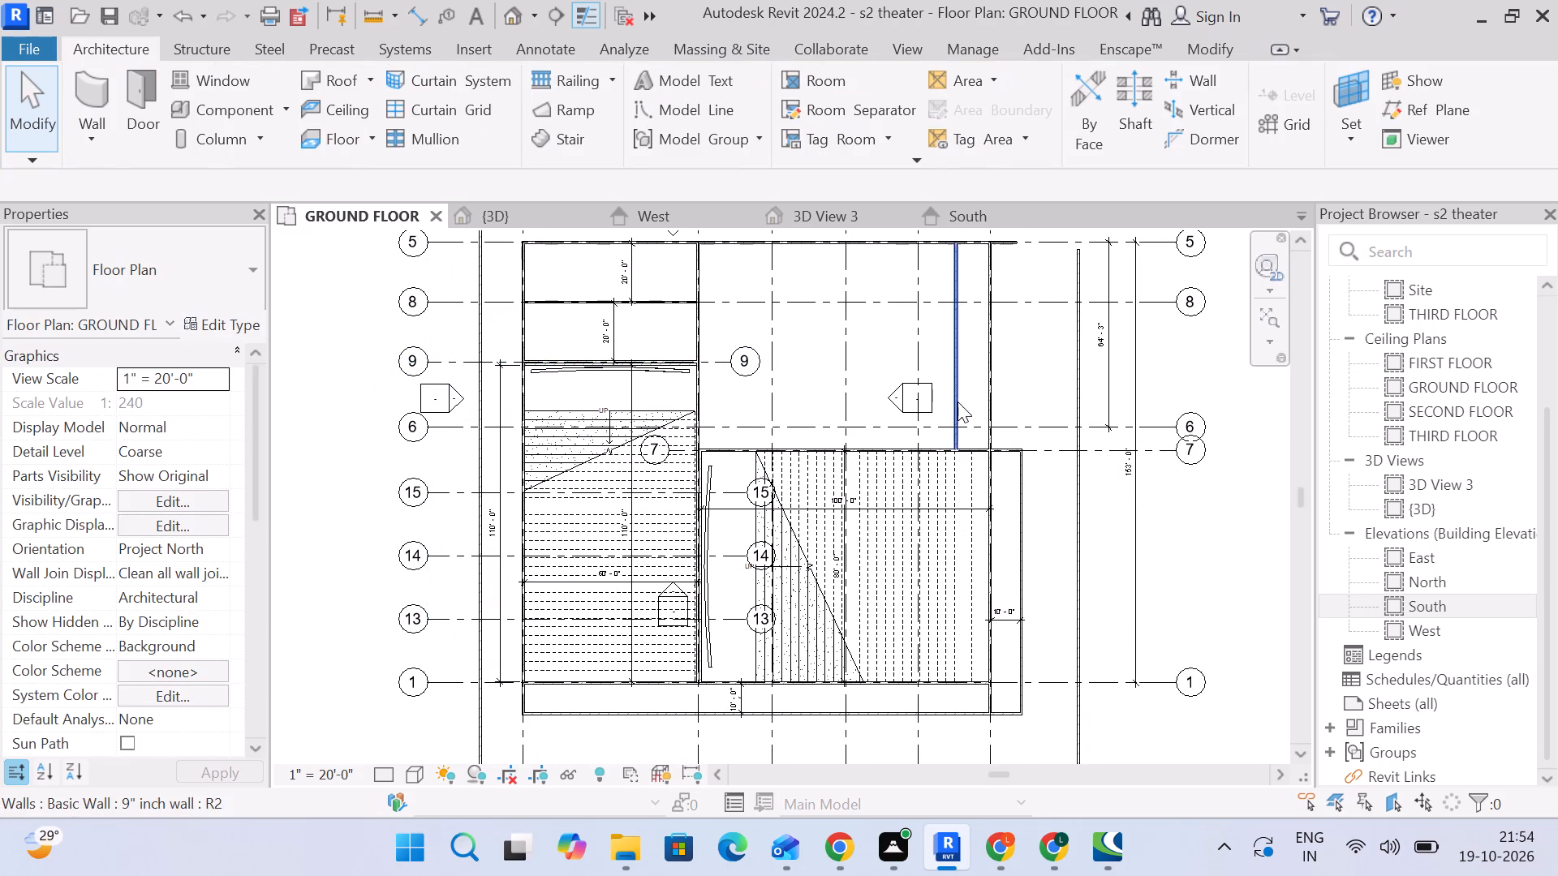
# Examine the extents of the horizontal and vertical grids across both halls and along the building's southern edge.
pyautogui.moveTo(847, 385); pyautogui.dragTo(827, 433, button='middle')
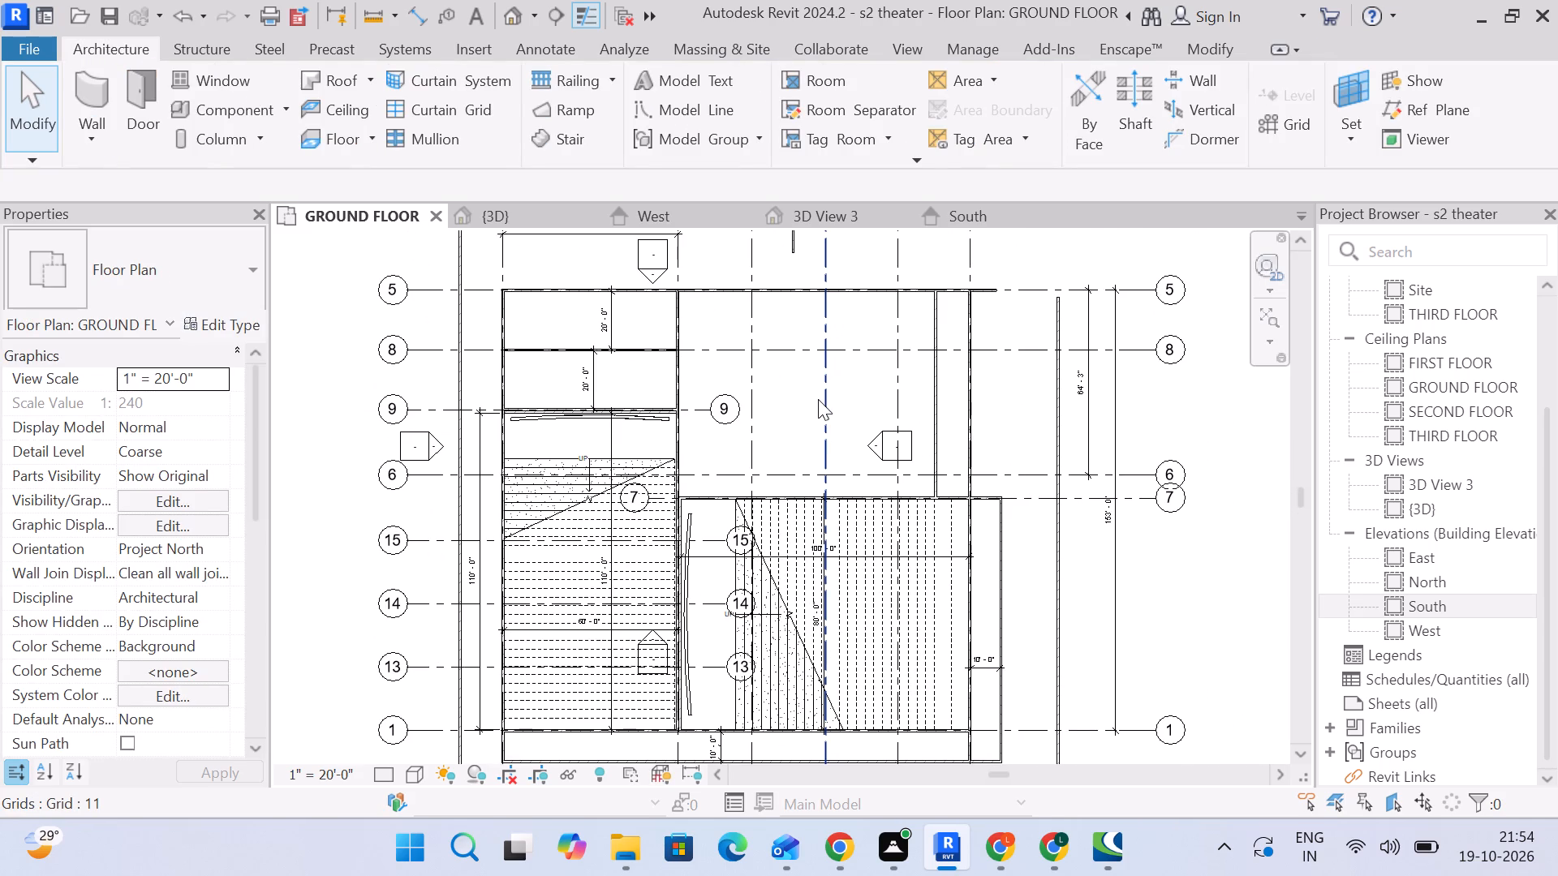
pyautogui.moveTo(810, 388); pyautogui.dragTo(768, 362, button='middle')
pyautogui.scroll(1, 766, 360)
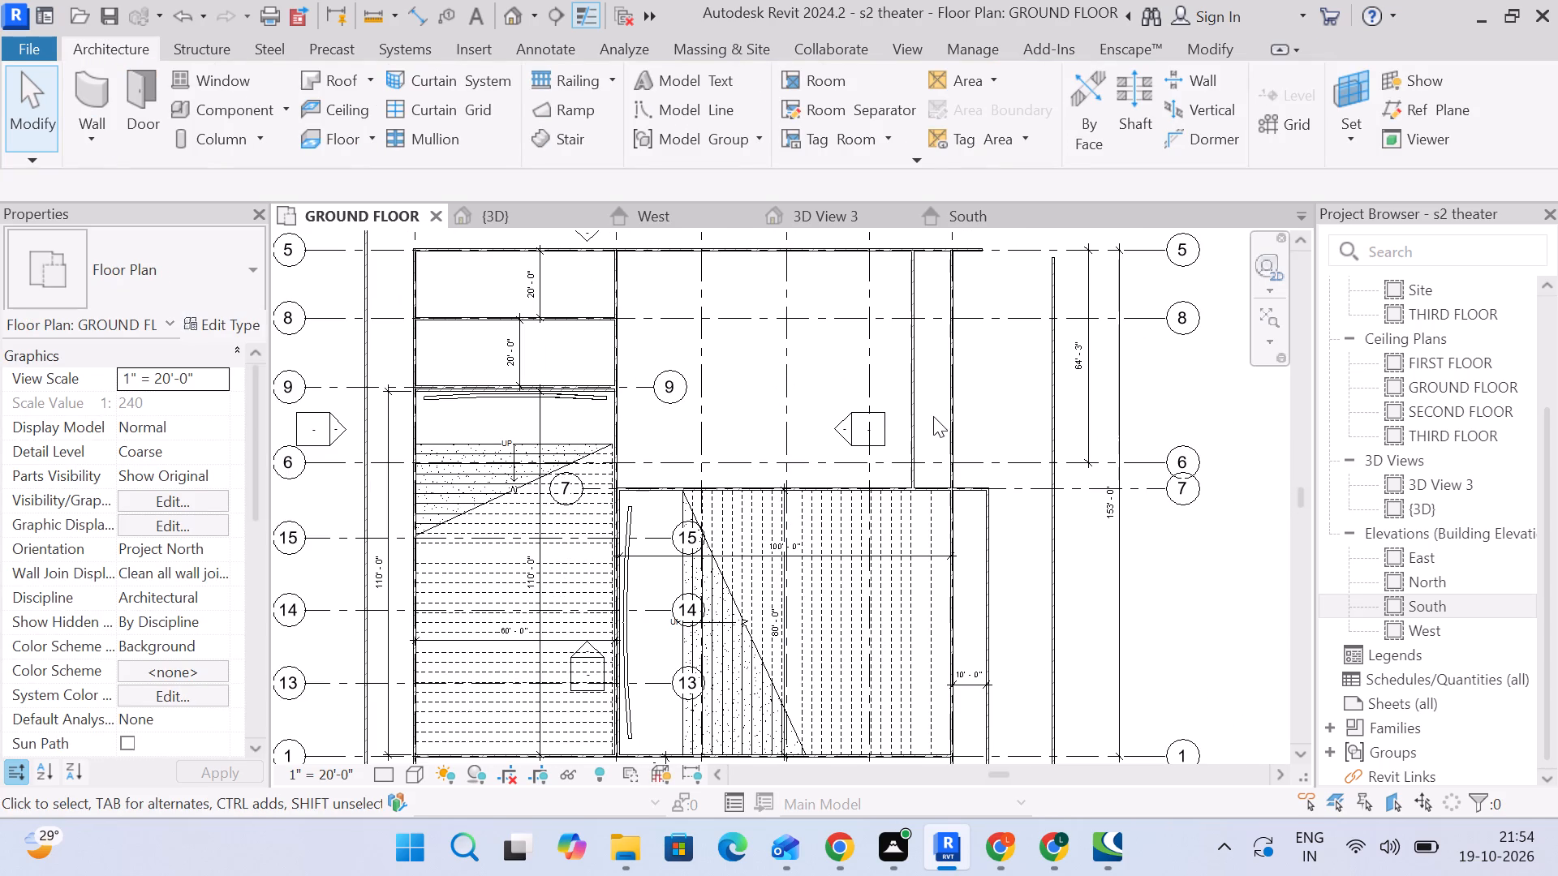
pyautogui.scroll(-2, 1053, 403)
pyautogui.moveTo(1051, 405); pyautogui.dragTo(1004, 374, button='middle')
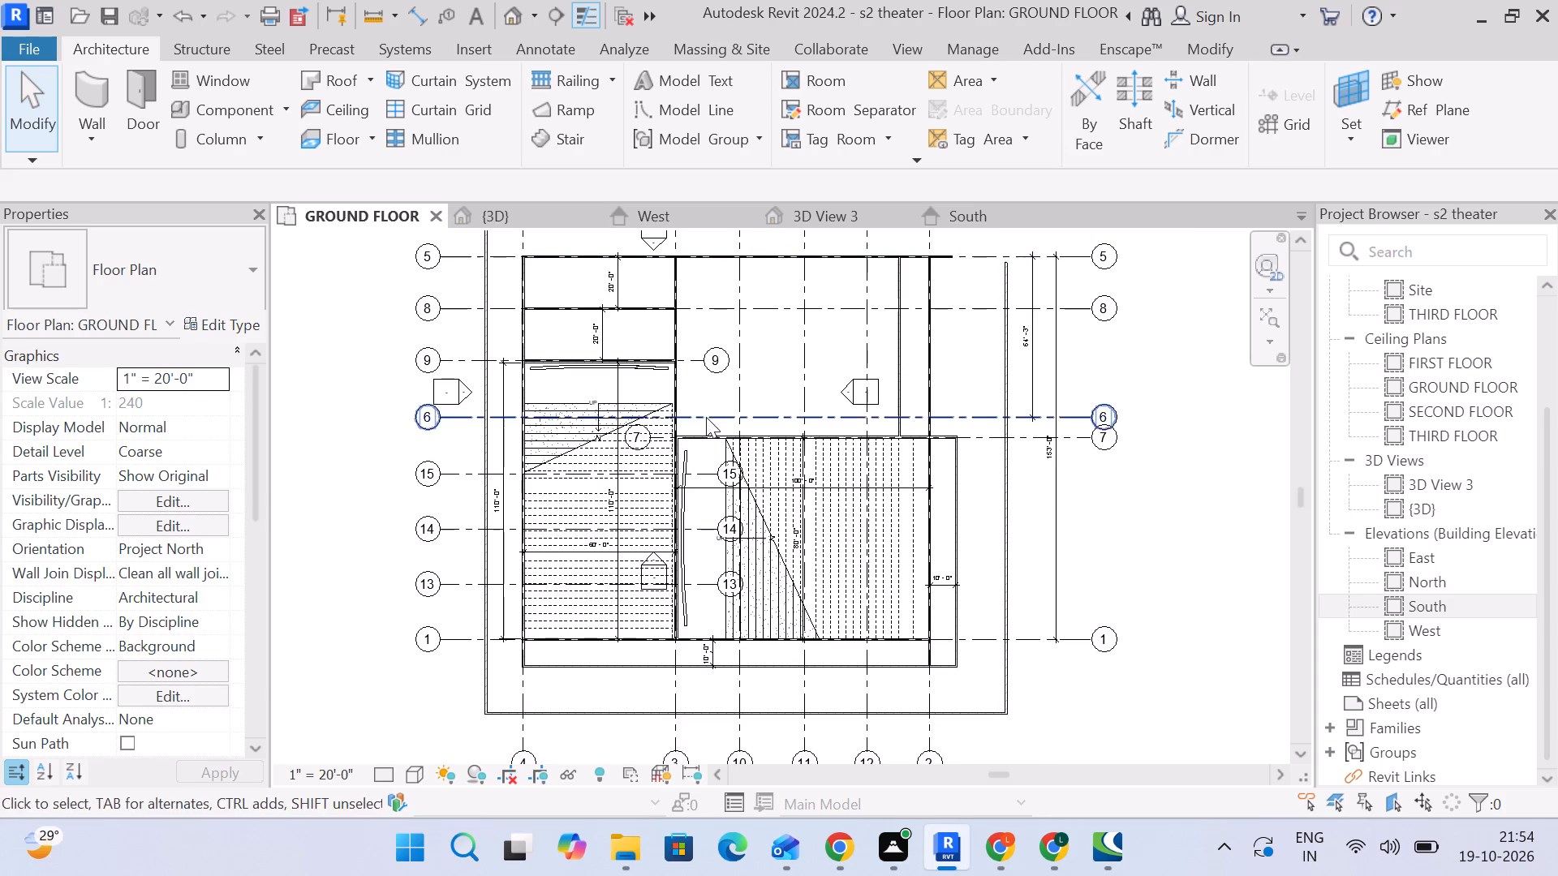
pyautogui.scroll(-3, 706, 417)
pyautogui.moveTo(706, 417); pyautogui.dragTo(716, 496, button='middle')
pyautogui.scroll(3, 701, 436)
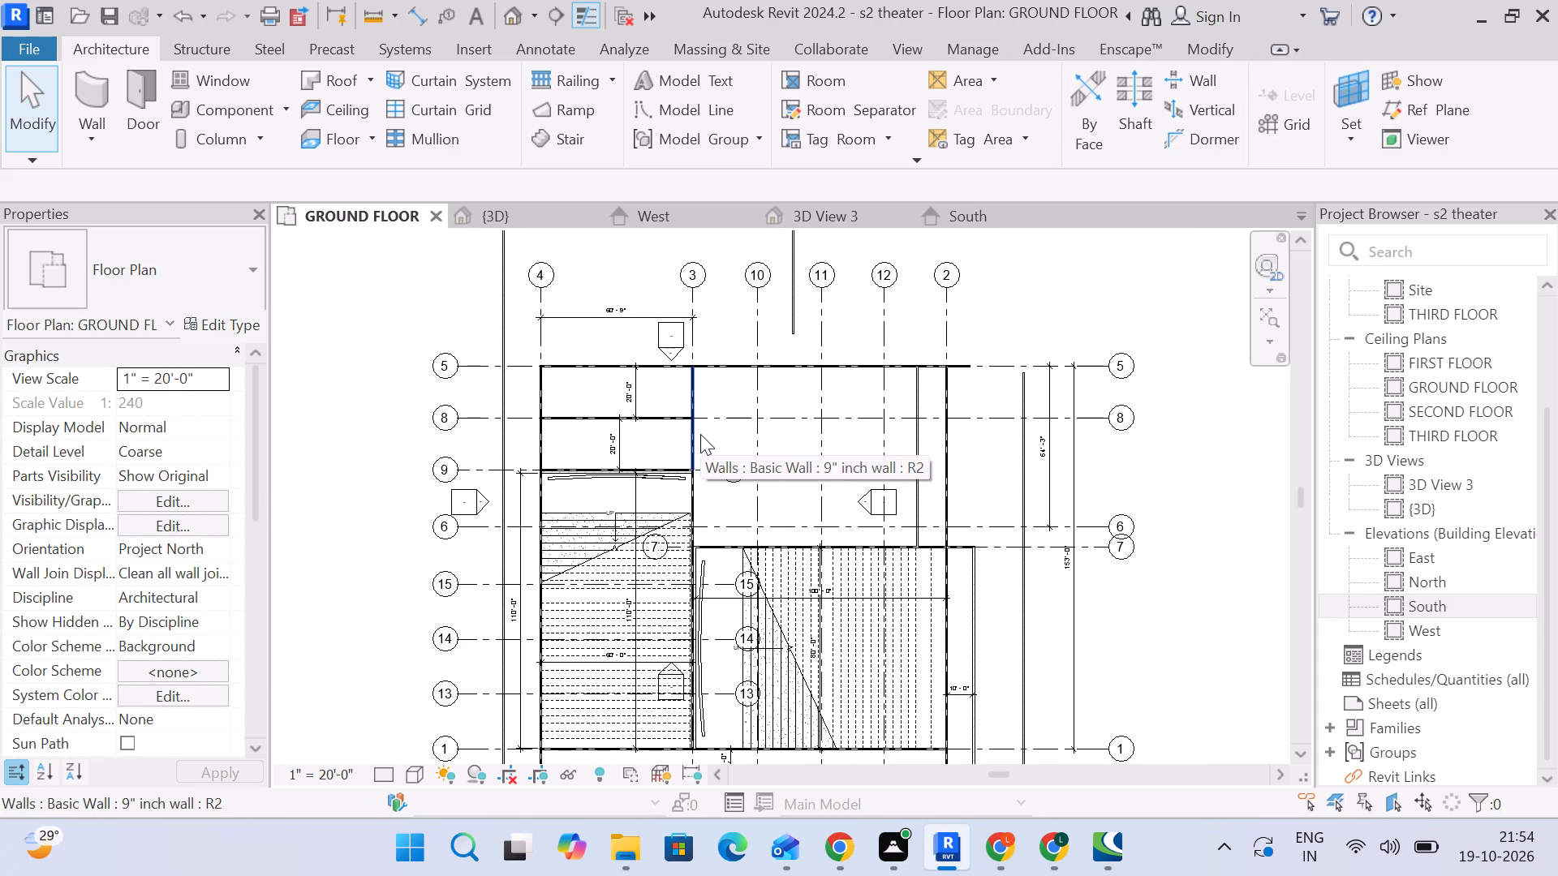
pyautogui.moveTo(768, 506); pyautogui.dragTo(781, 434, button='middle')
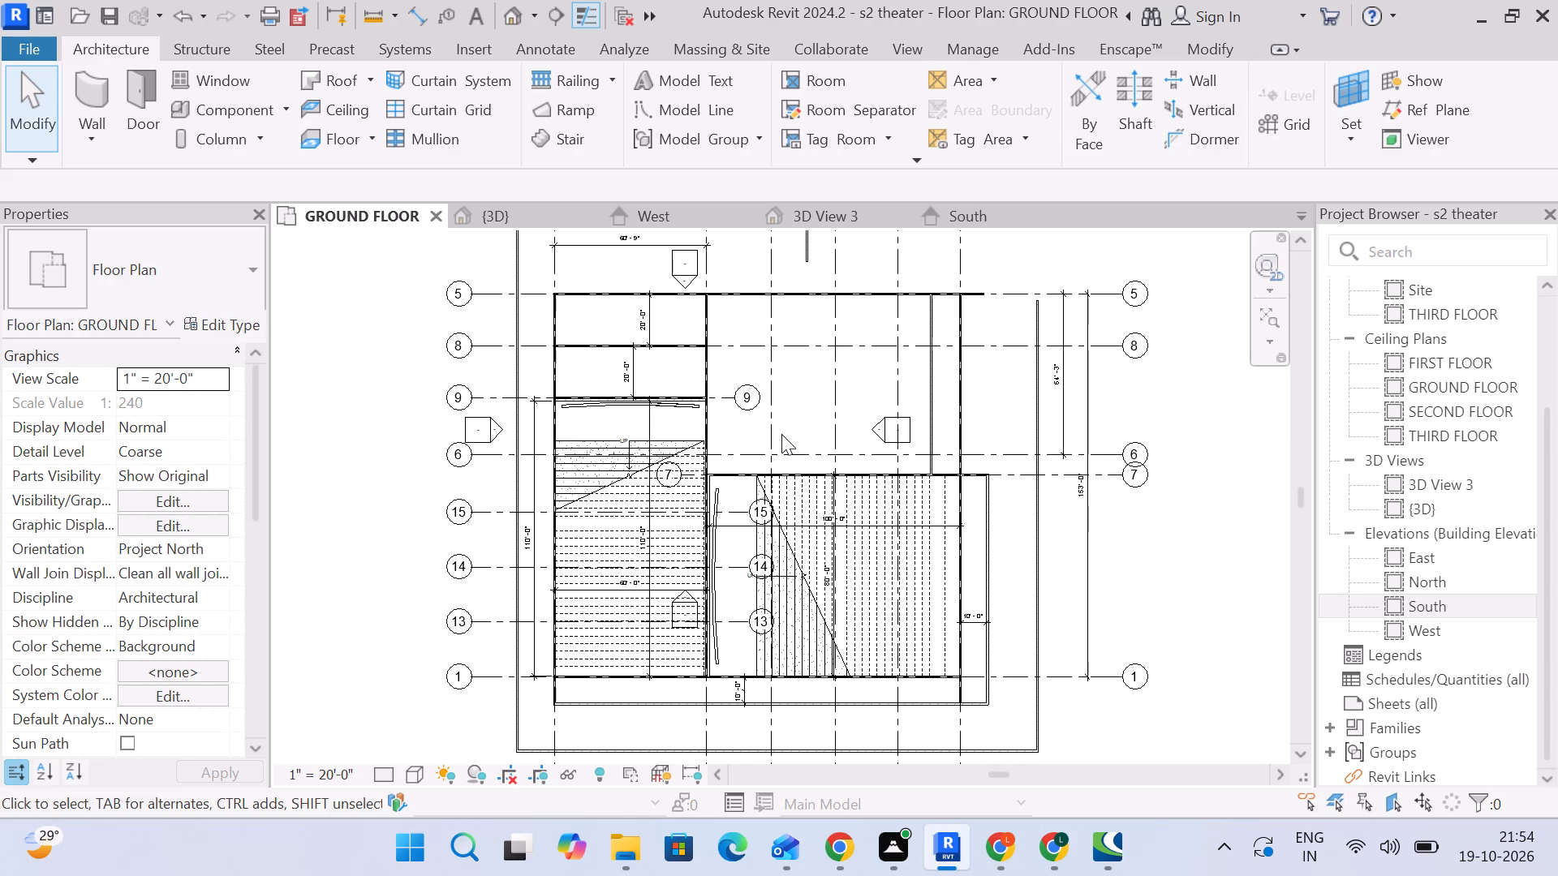
pyautogui.moveTo(821, 476); pyautogui.dragTo(769, 498, button='middle')
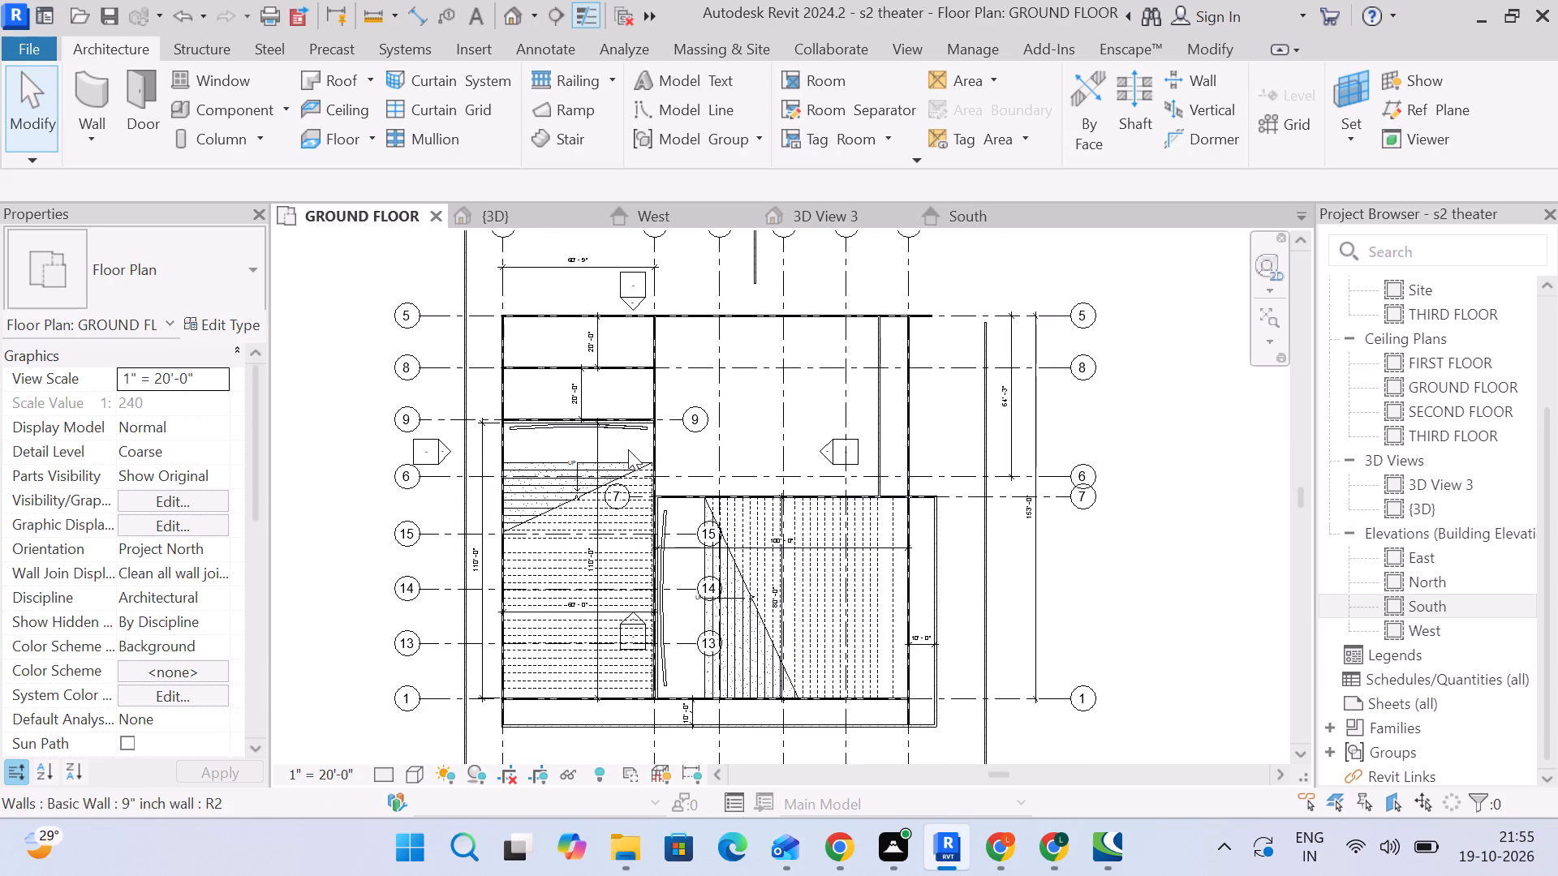
pyautogui.scroll(3, 437, 414)
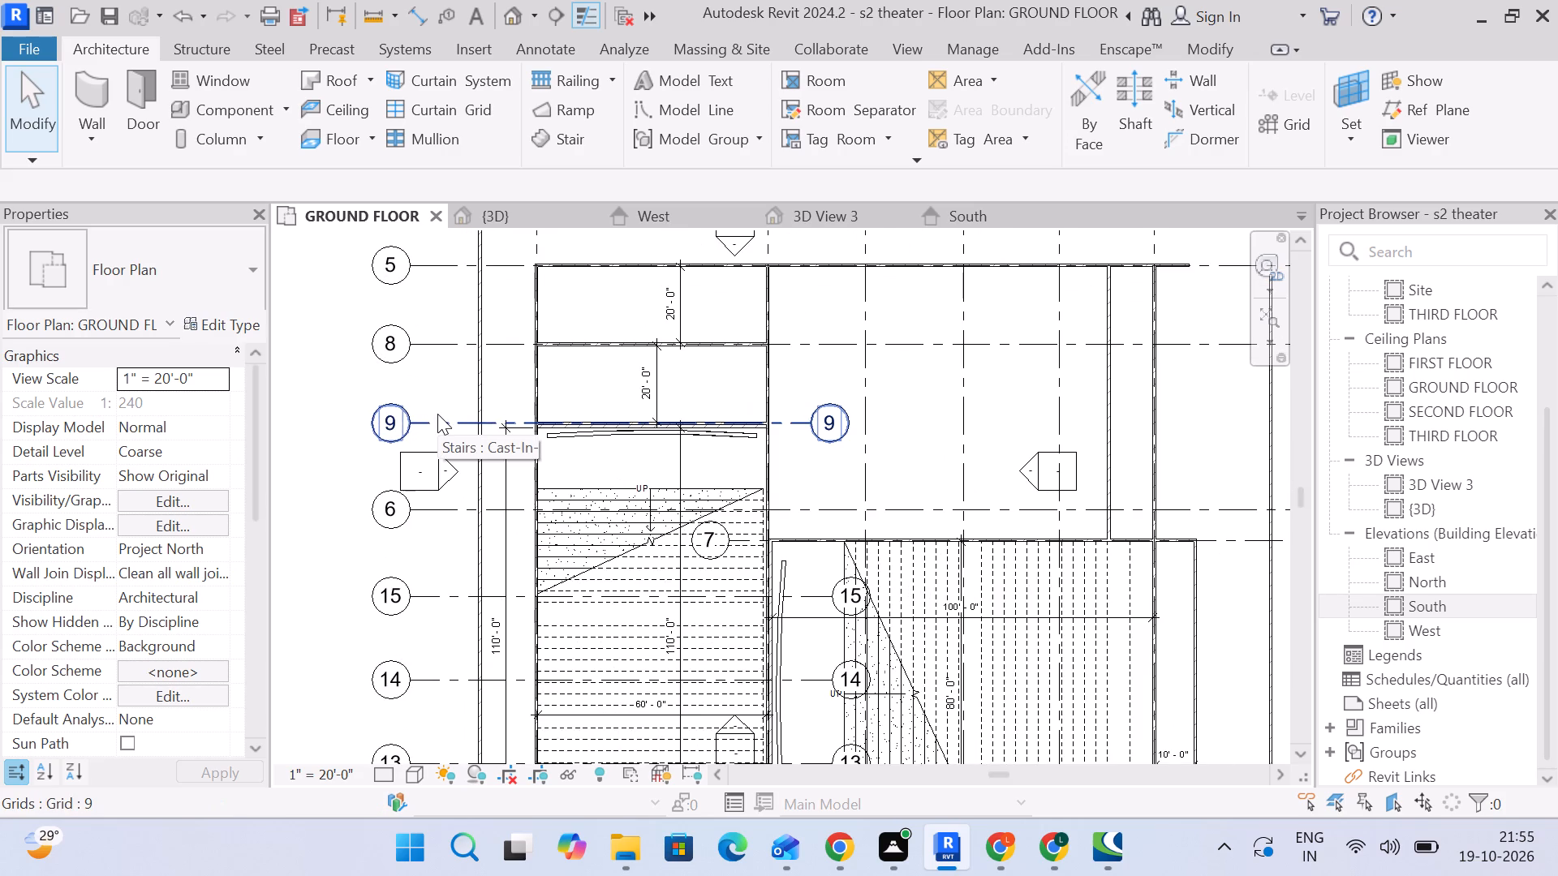
pyautogui.scroll(-2, 441, 411)
pyautogui.moveTo(441, 414); pyautogui.dragTo(386, 293, button='middle')
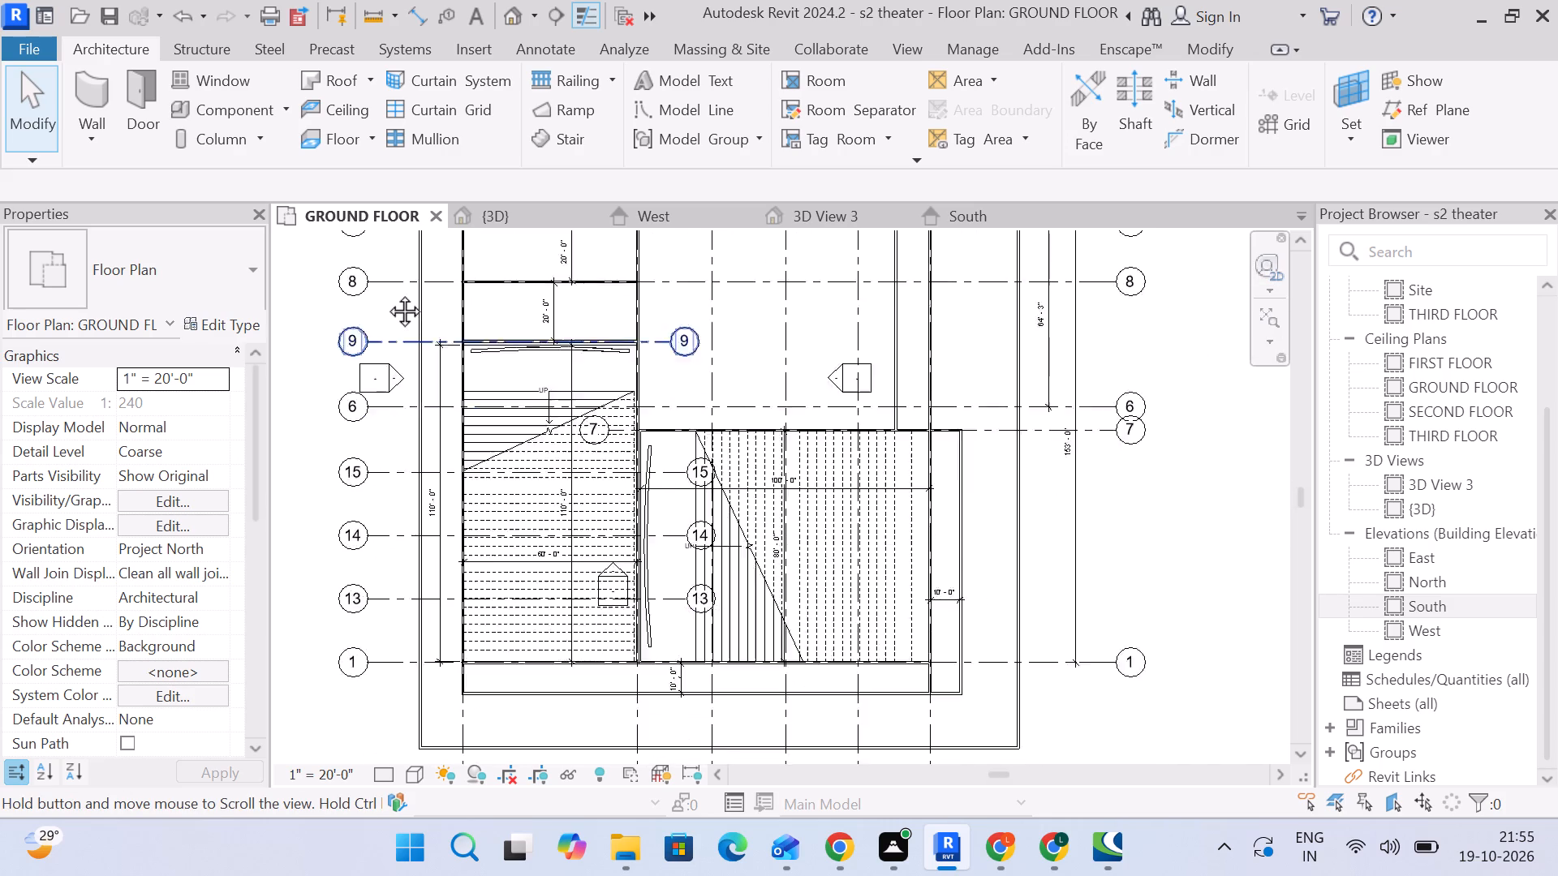
pyautogui.moveTo(386, 293); pyautogui.dragTo(393, 204, button='middle')
pyautogui.scroll(-3, 393, 239)
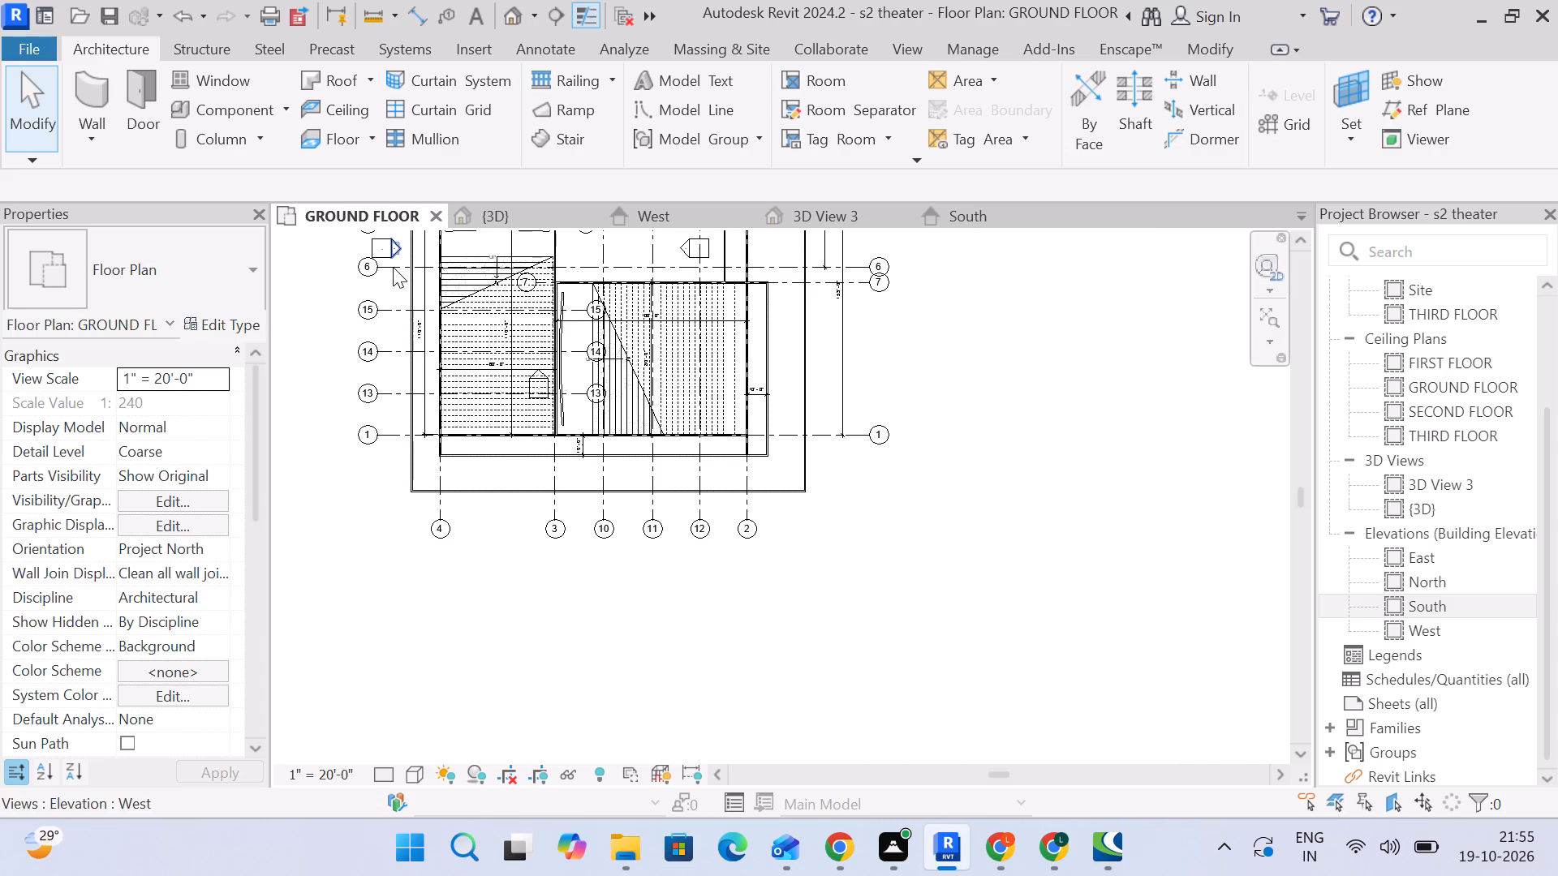
pyautogui.moveTo(393, 270); pyautogui.dragTo(433, 416, button='middle')
pyautogui.scroll(4, 567, 552)
pyautogui.scroll(4, 663, 615)
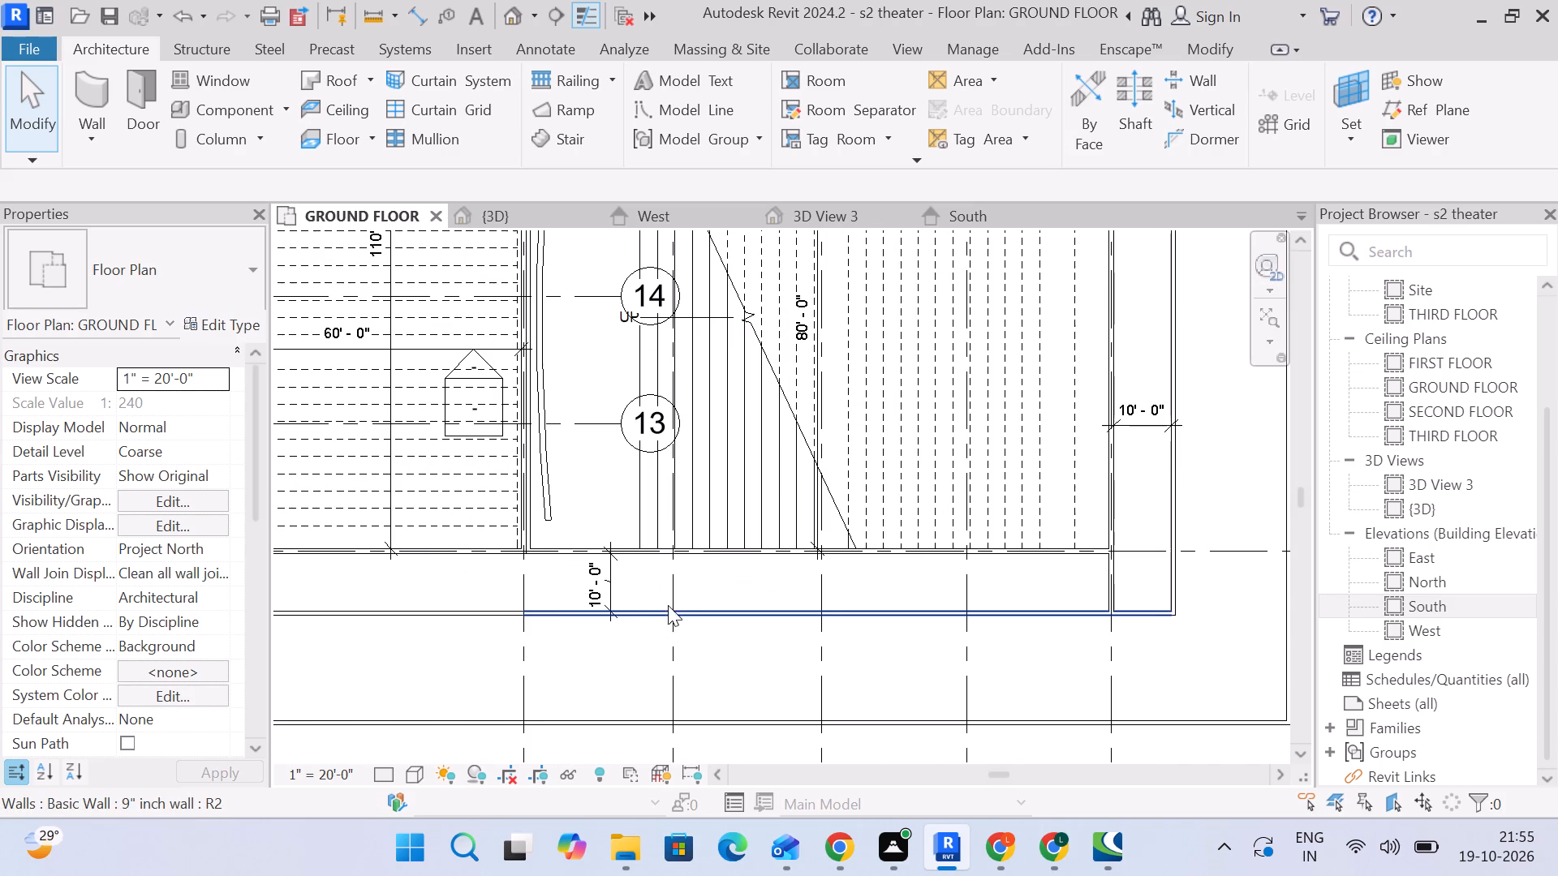
pyautogui.scroll(-4, 488, 457)
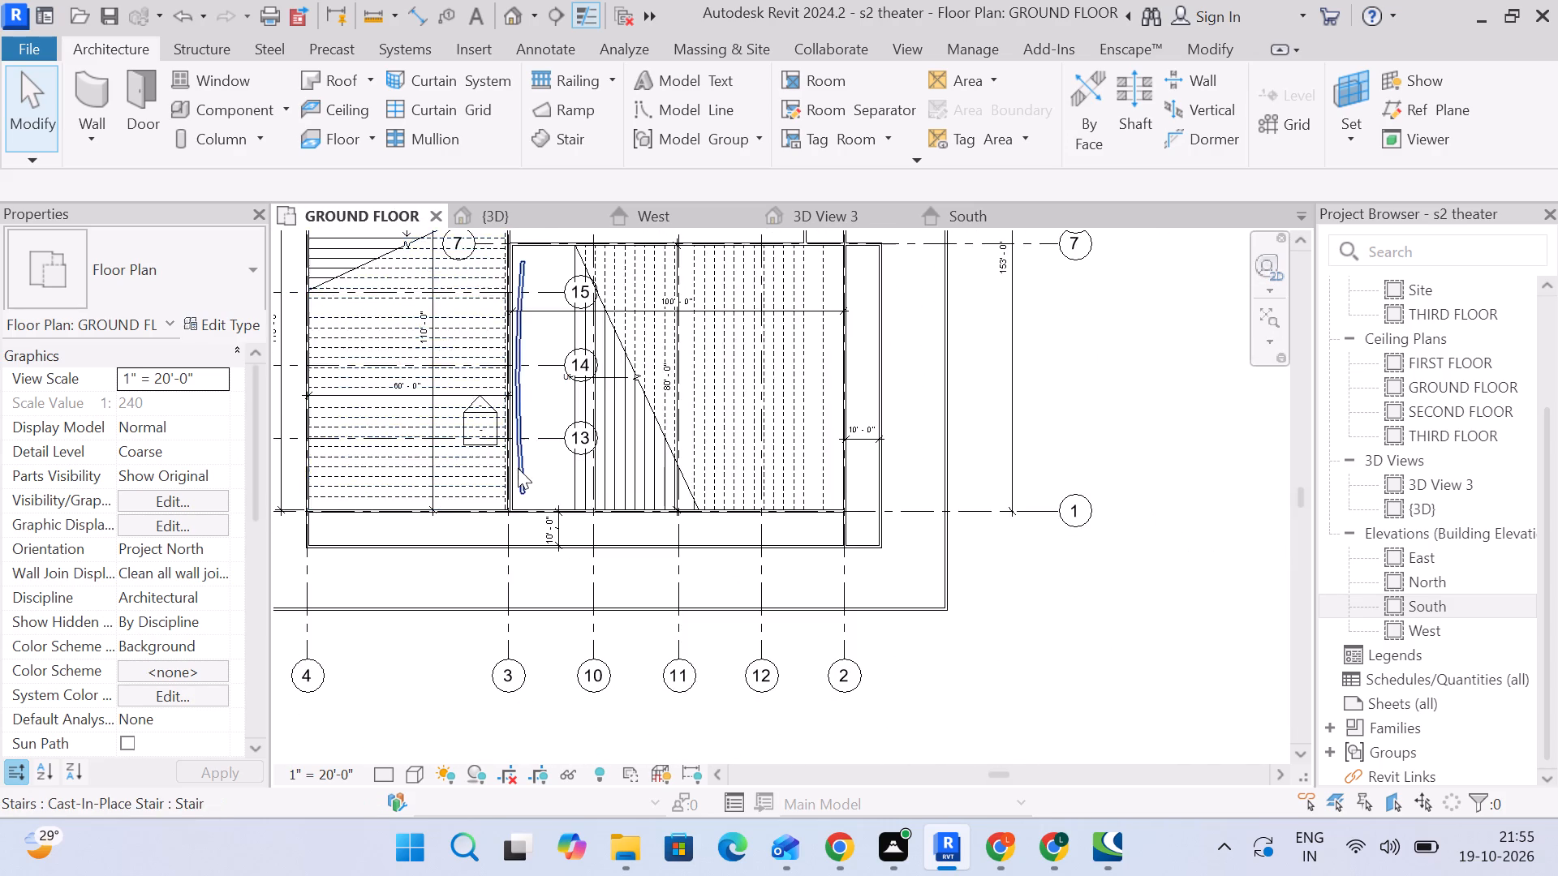
pyautogui.scroll(-3, 518, 468)
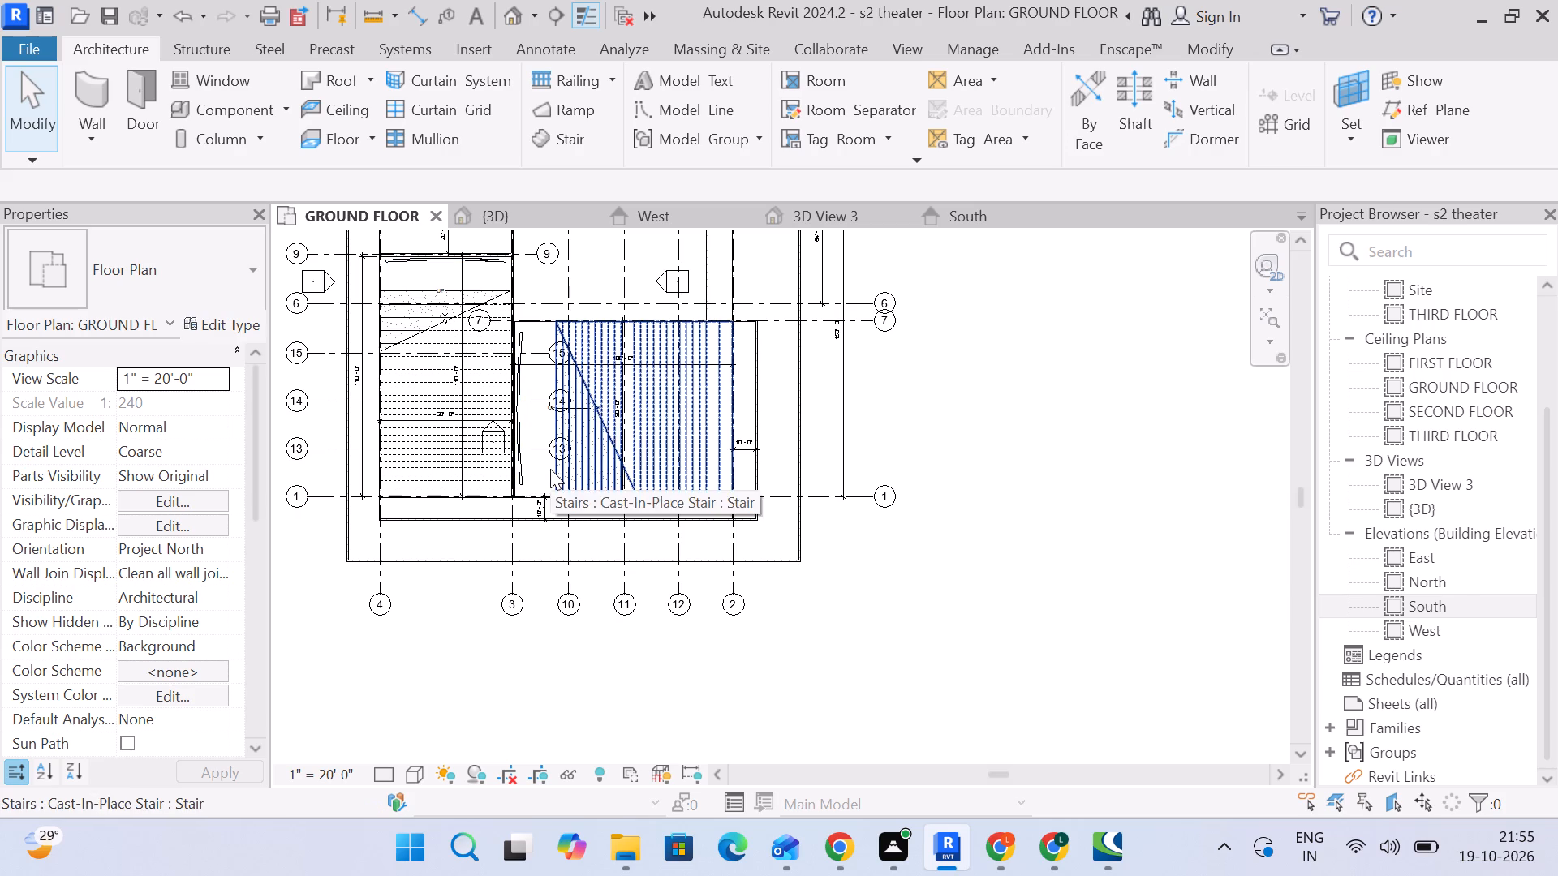
# Examine the ground floor grids across both halls and the existing dimensions along the building's eastern side.
pyautogui.scroll(-2, 538, 424)
pyautogui.middleClick(538, 423)
pyautogui.scroll(1, 541, 429)
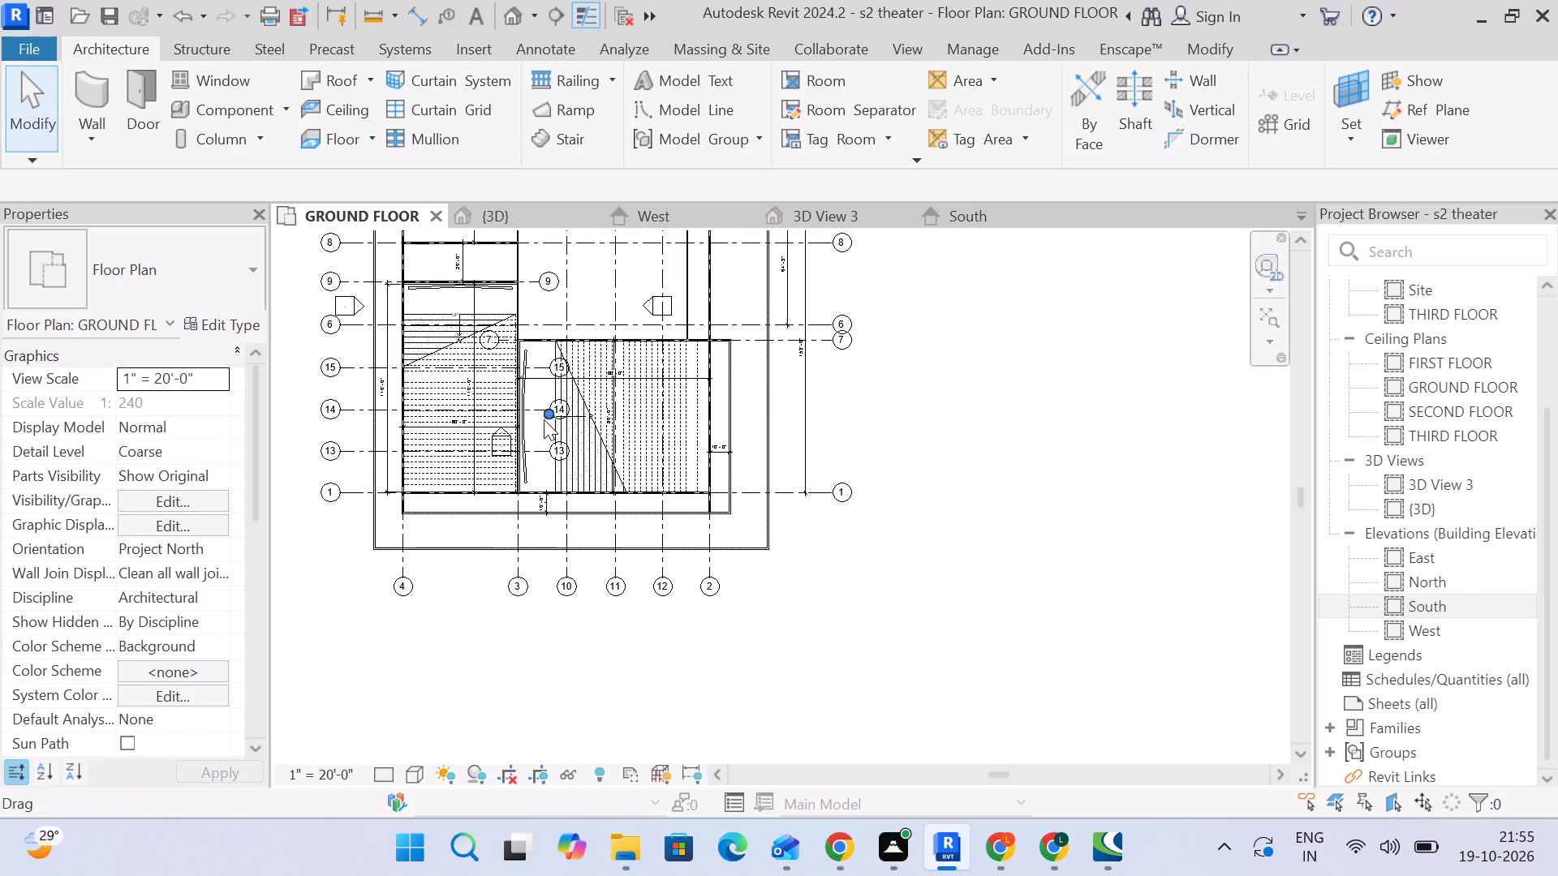
pyautogui.scroll(-1, 608, 390)
pyautogui.moveTo(613, 397); pyautogui.dragTo(708, 418, button='middle')
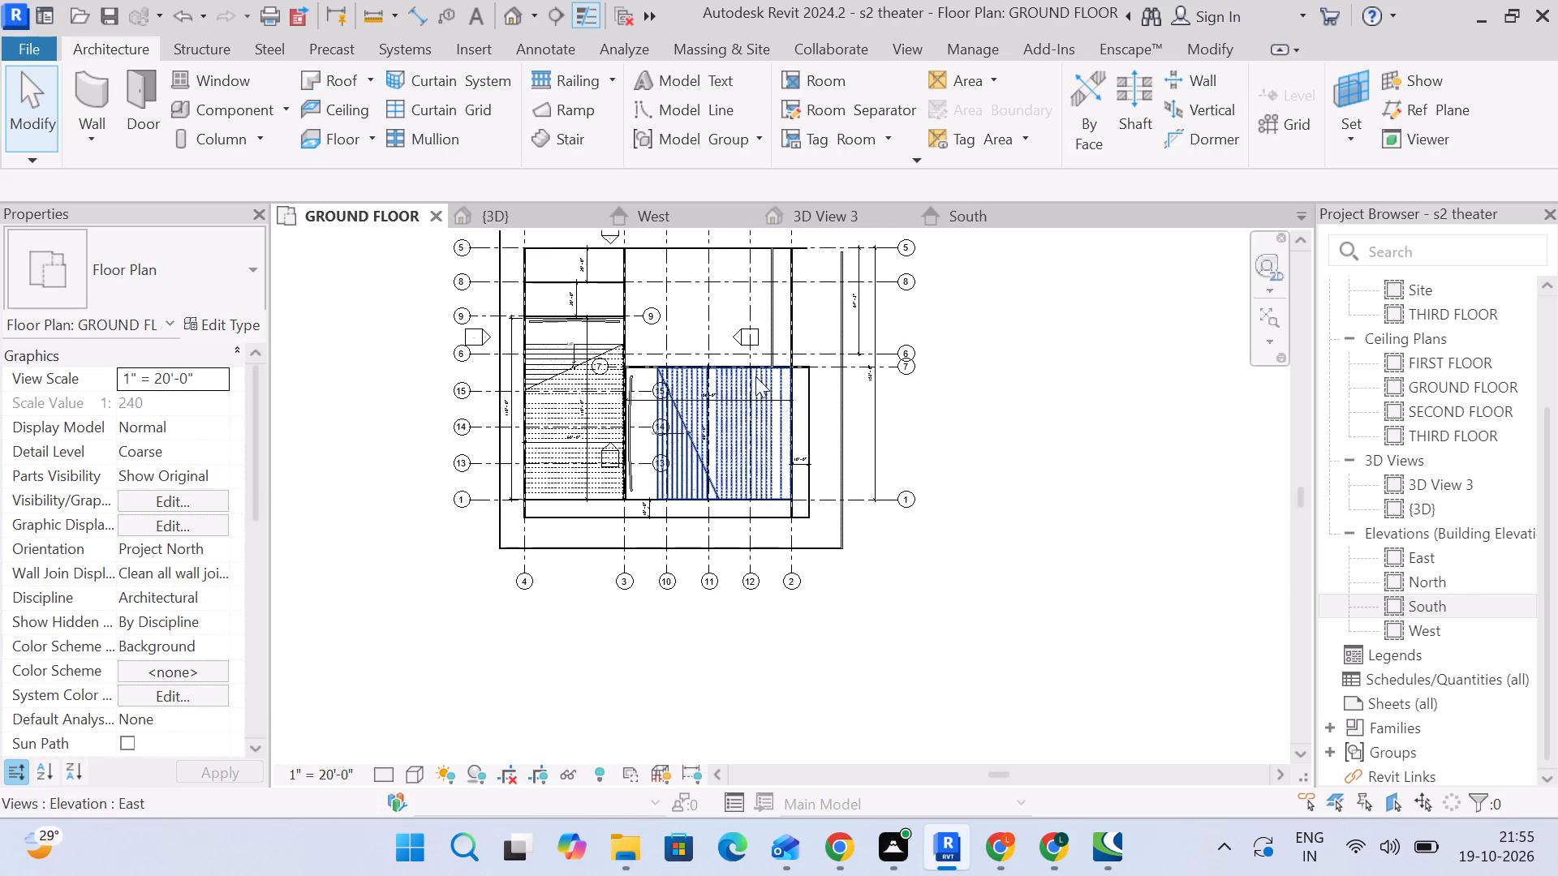
pyautogui.scroll(-2, 797, 380)
pyautogui.moveTo(935, 427); pyautogui.dragTo(991, 490, button='middle')
pyautogui.scroll(8, 947, 401)
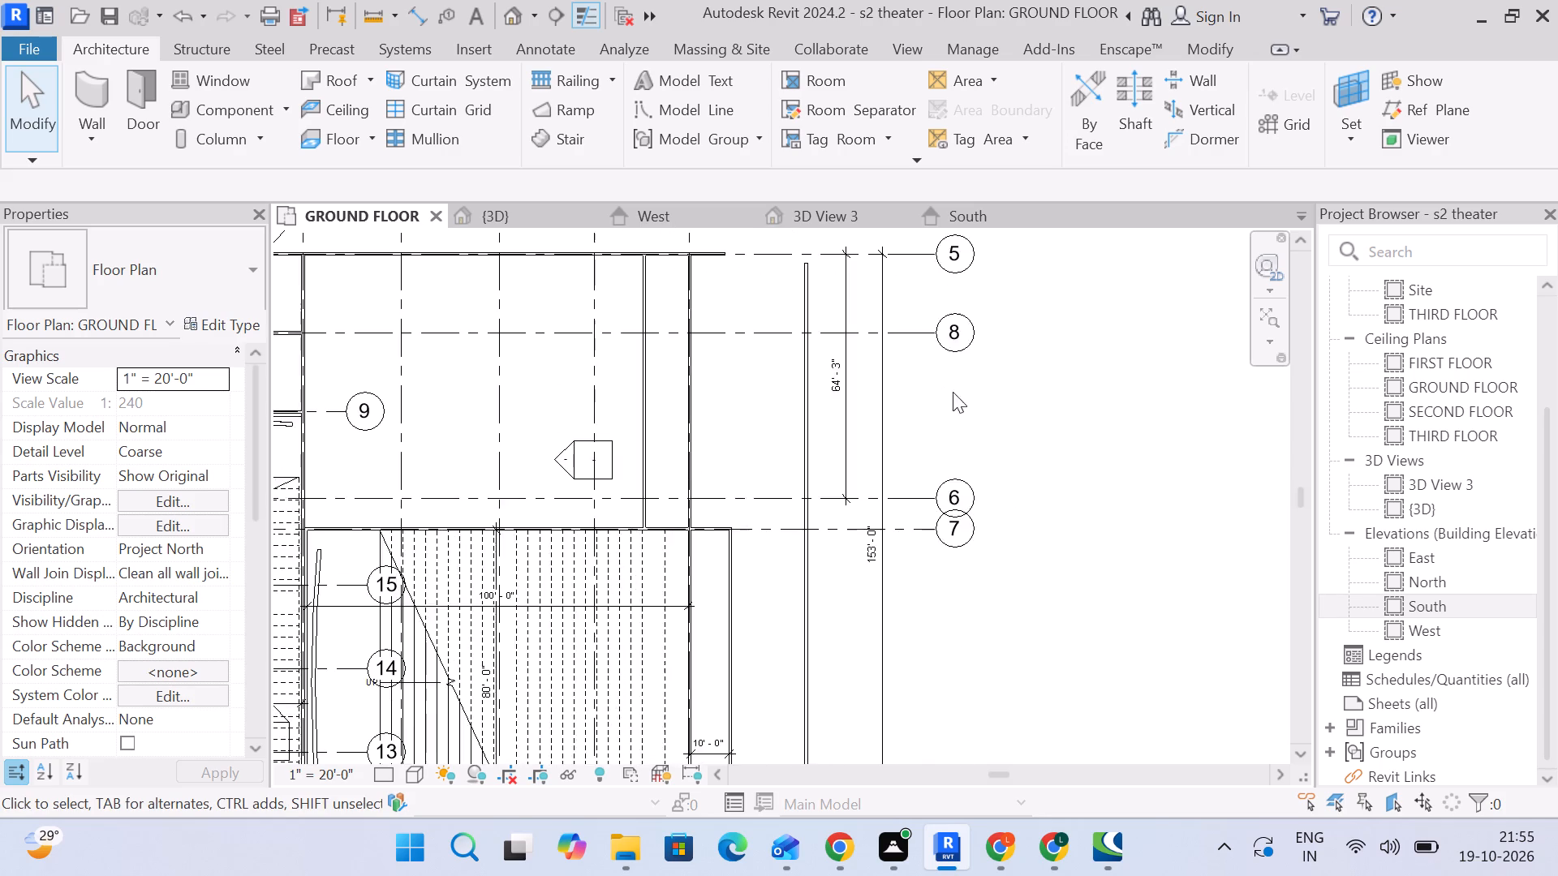
pyautogui.moveTo(955, 393); pyautogui.dragTo(1109, 450, button='middle')
pyautogui.moveTo(688, 436); pyautogui.dragTo(779, 406, button='middle')
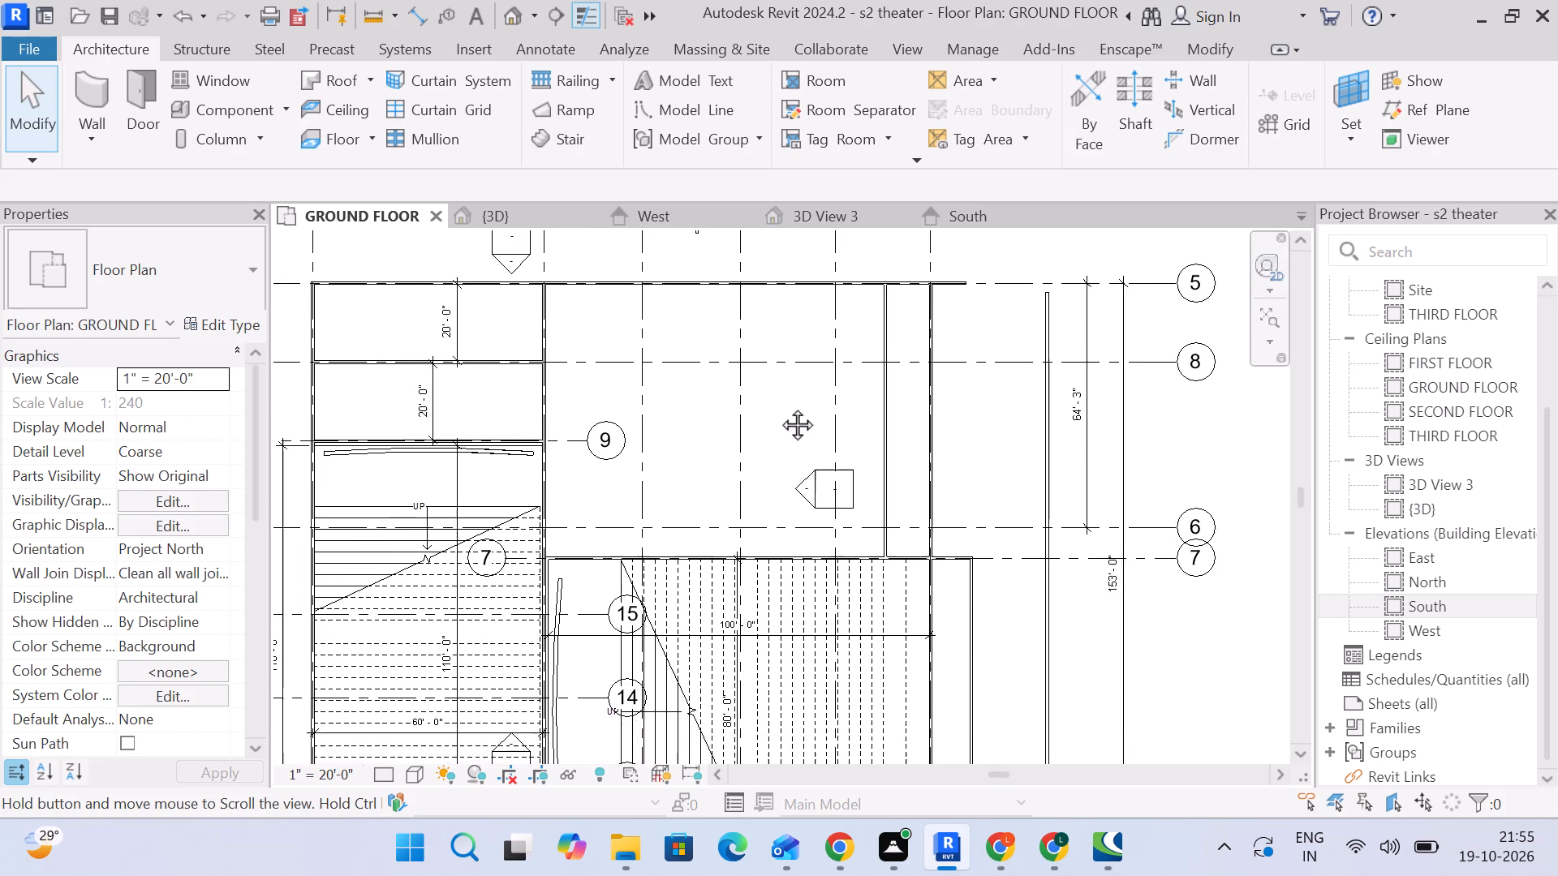
pyautogui.moveTo(779, 406); pyautogui.dragTo(789, 406, button='middle')
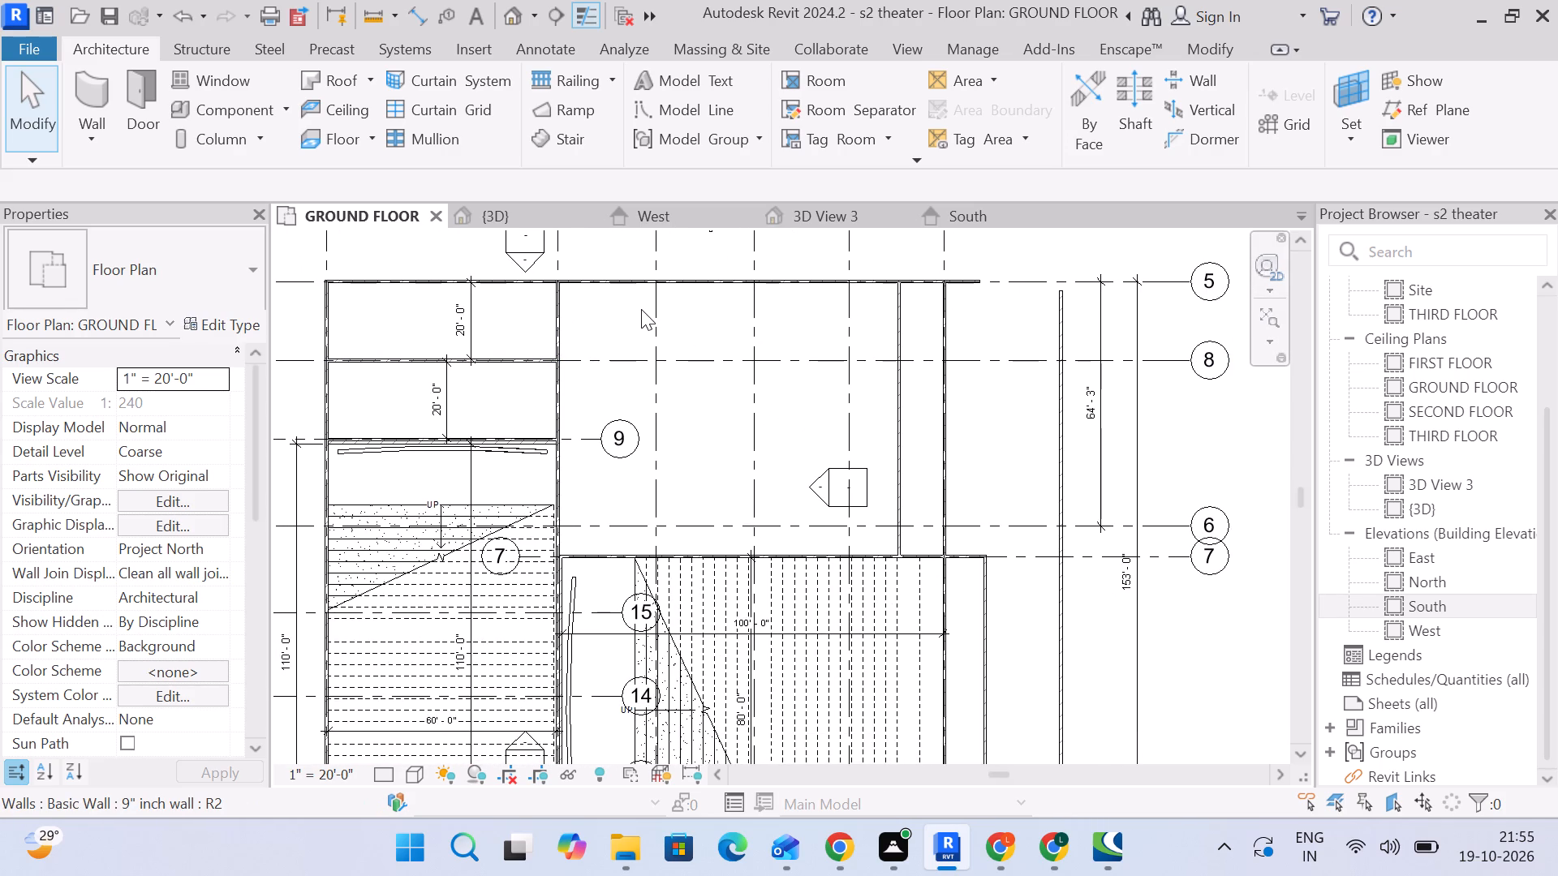
pyautogui.scroll(3, 658, 310)
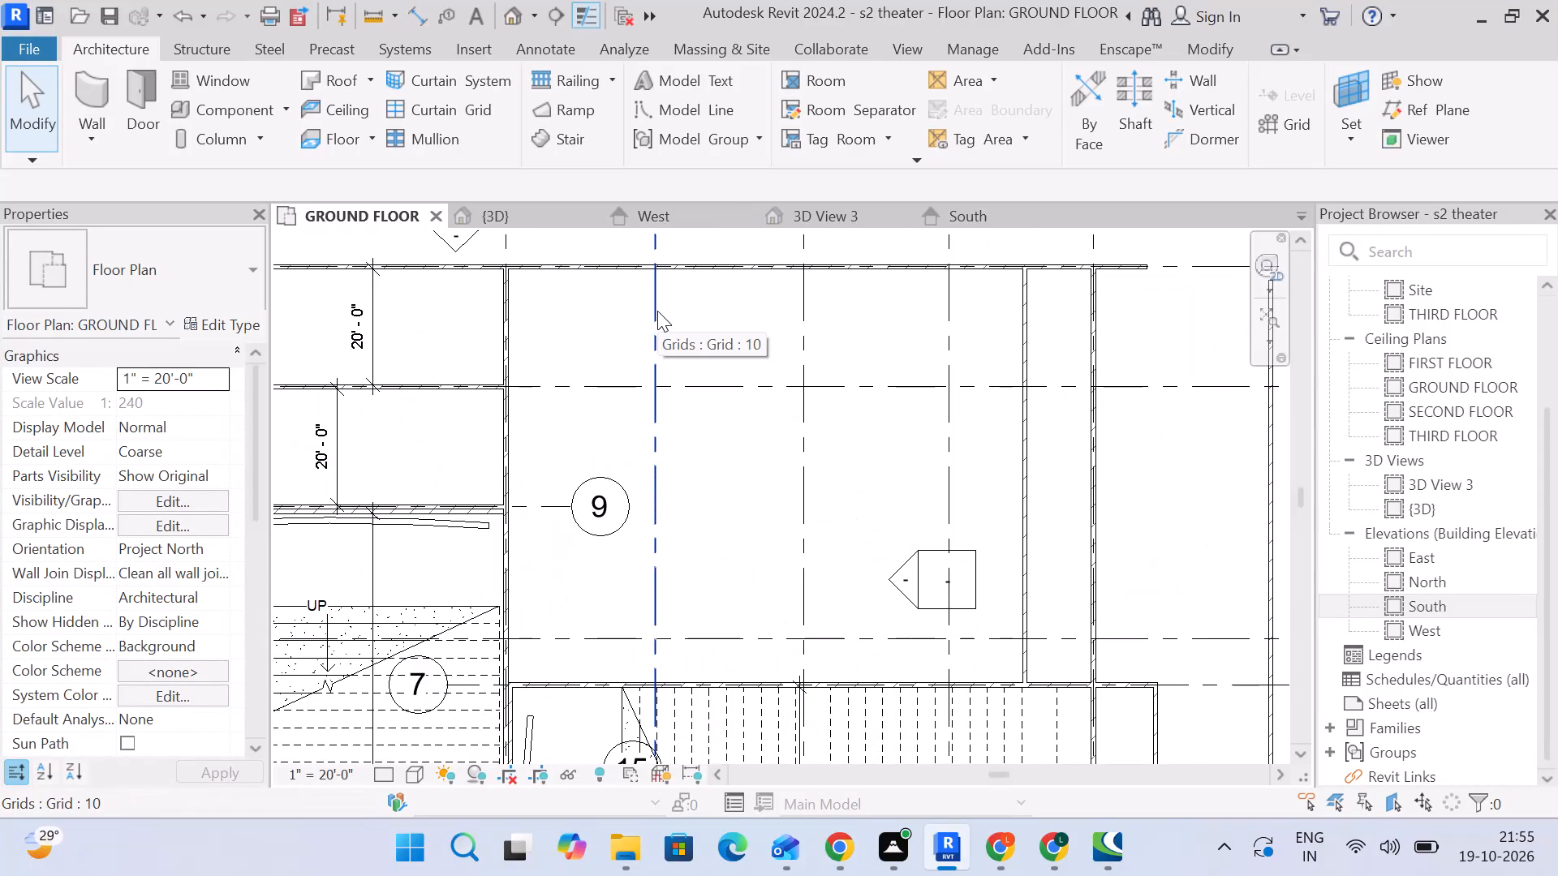
pyautogui.scroll(-2, 657, 307)
pyautogui.moveTo(978, 314); pyautogui.dragTo(923, 403, button='middle')
pyautogui.scroll(-1, 854, 380)
pyautogui.moveTo(849, 400); pyautogui.dragTo(823, 497, button='middle')
pyautogui.scroll(2, 824, 475)
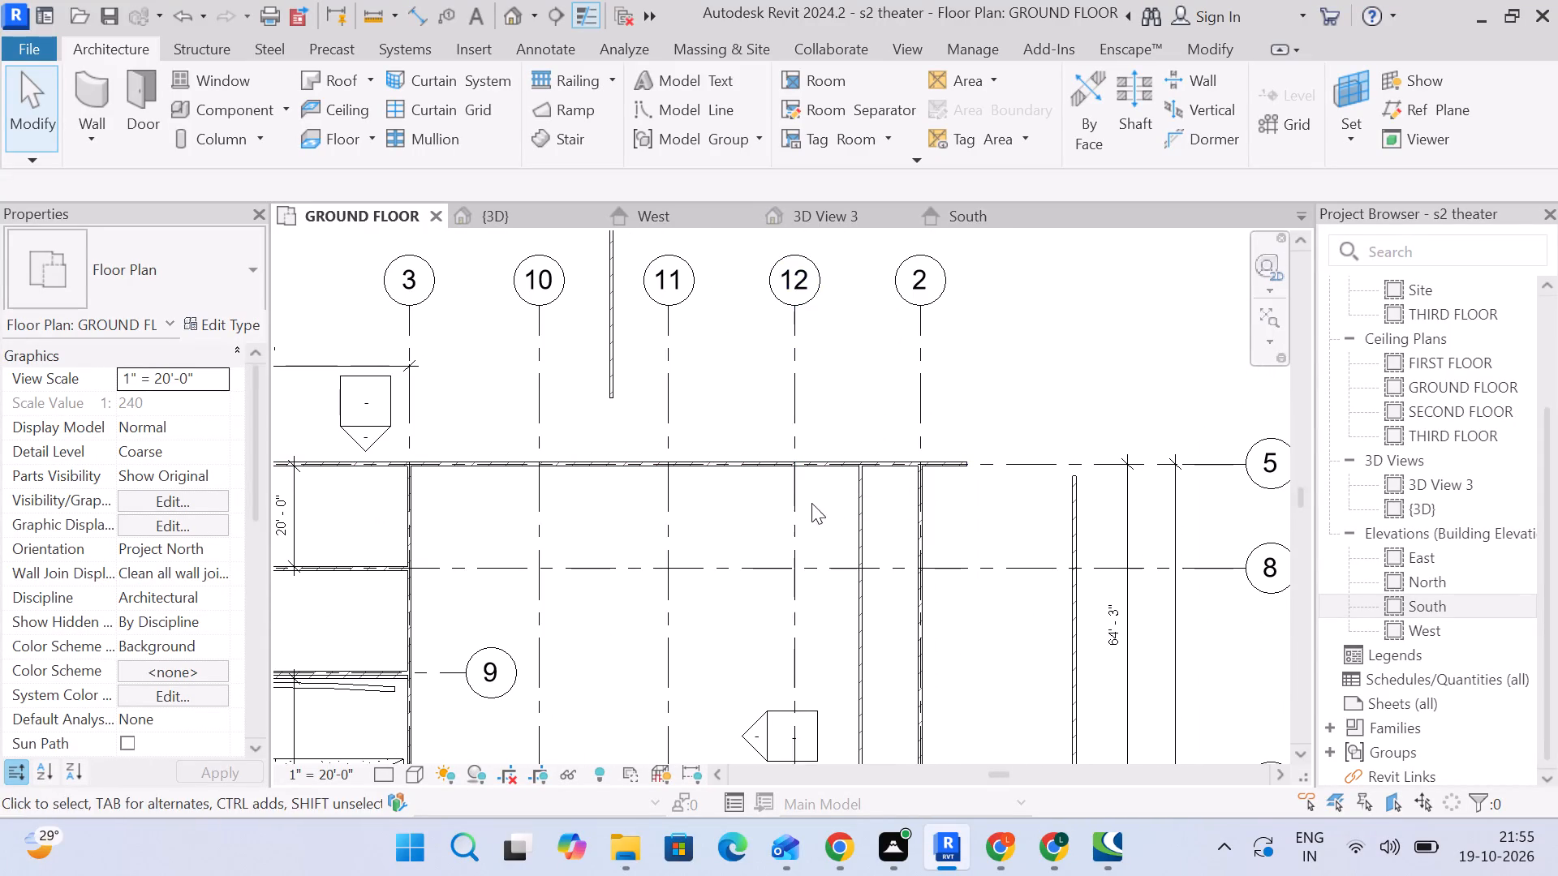
pyautogui.moveTo(811, 503); pyautogui.dragTo(871, 400, button='middle')
pyautogui.scroll(-2, 871, 400)
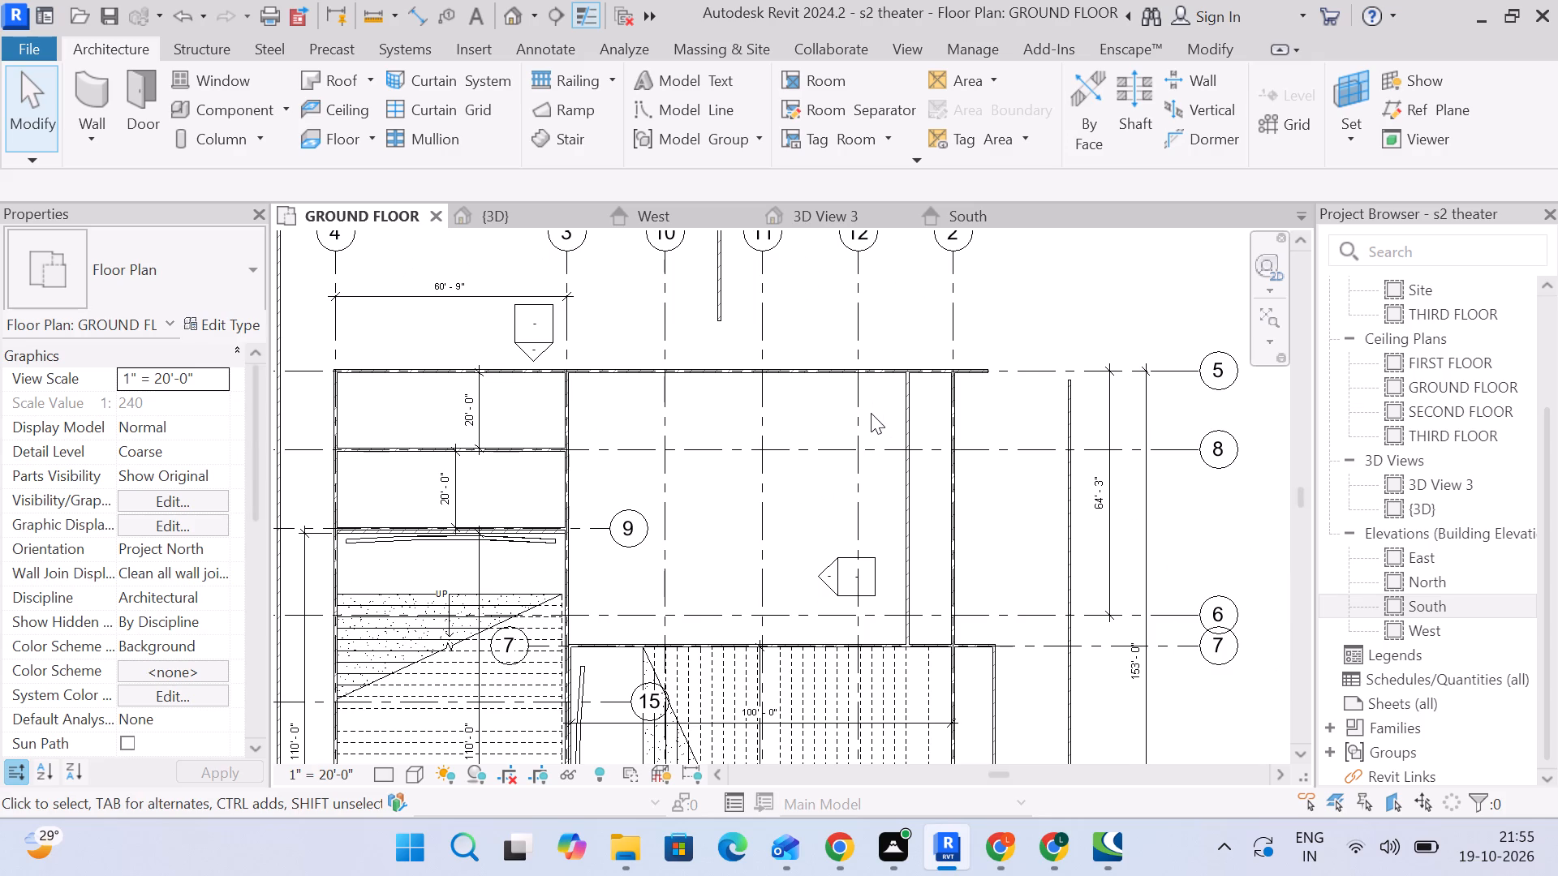
pyautogui.moveTo(943, 484); pyautogui.dragTo(959, 401, button='middle')
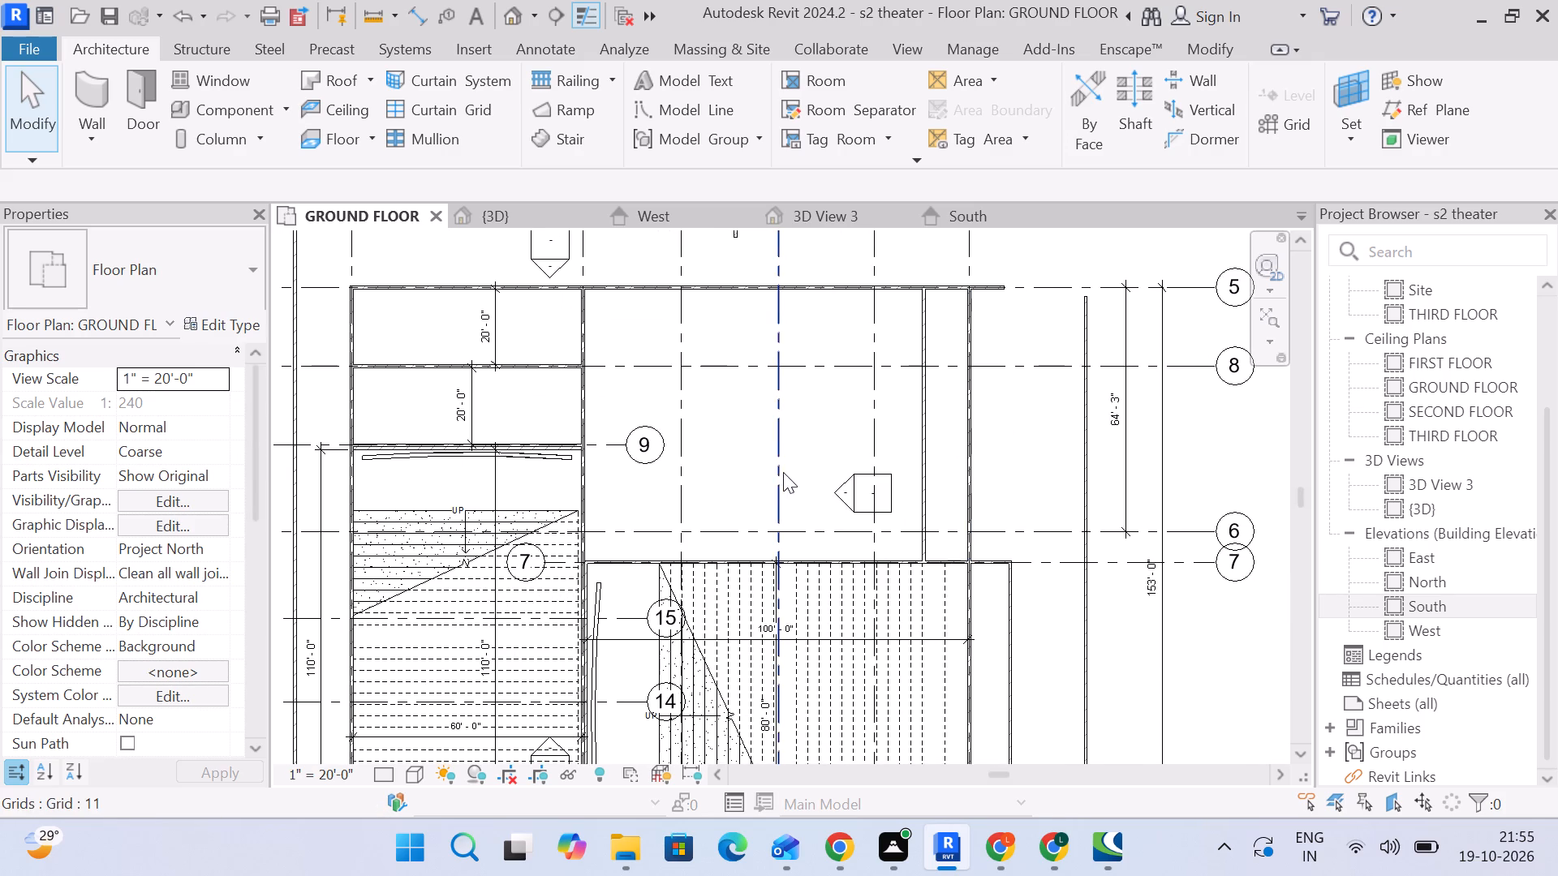
pyautogui.scroll(2, 788, 470)
pyautogui.moveTo(1003, 483); pyautogui.dragTo(975, 355, button='middle')
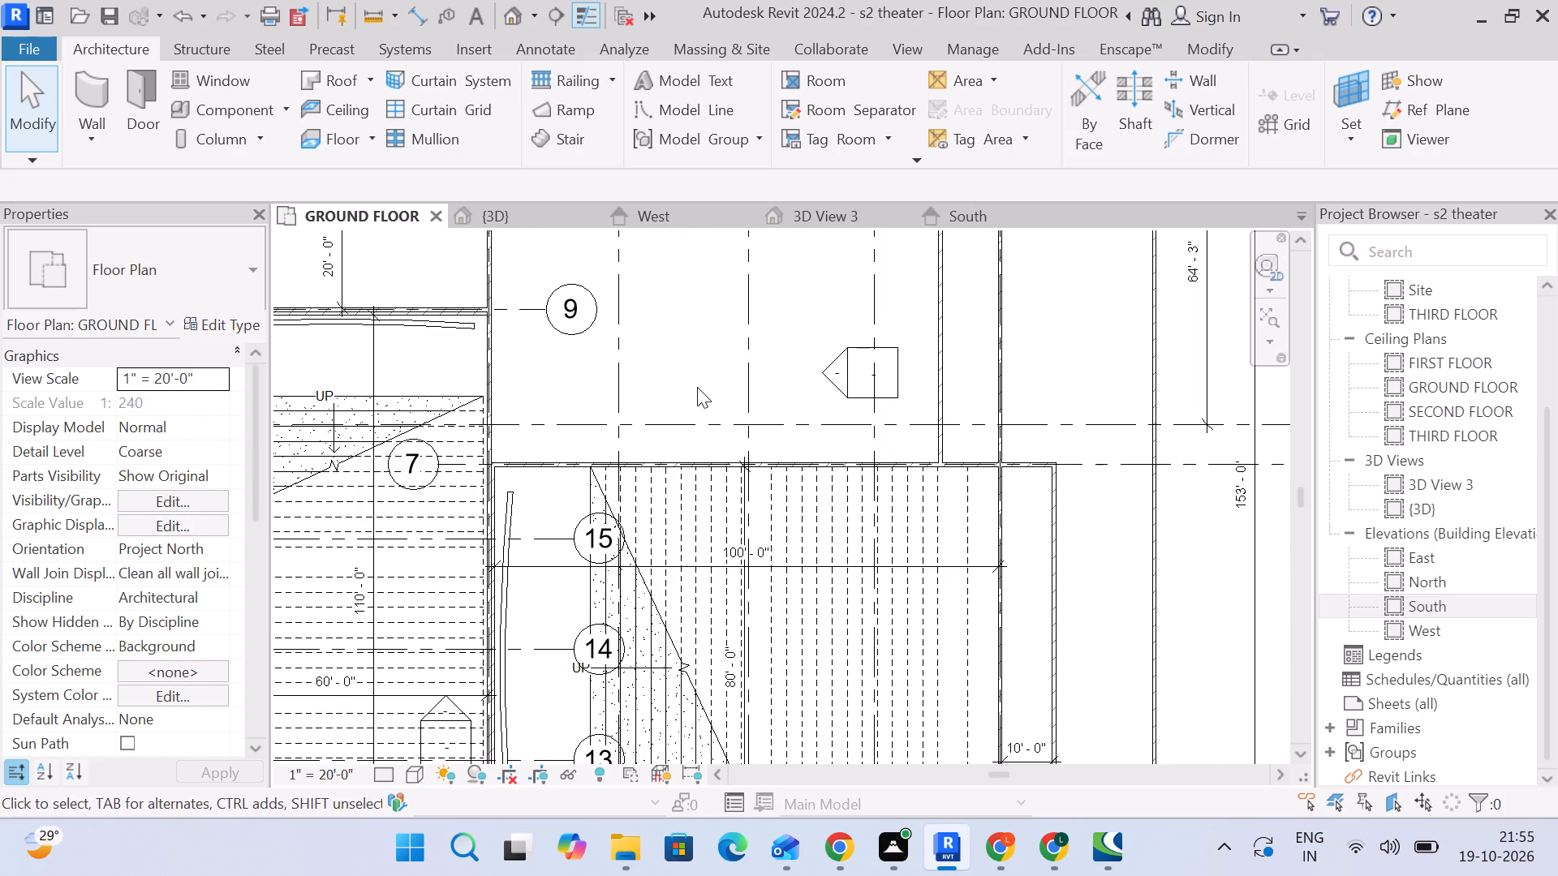
pyautogui.moveTo(697, 387); pyautogui.dragTo(734, 524, button='middle')
pyautogui.scroll(-1, 730, 509)
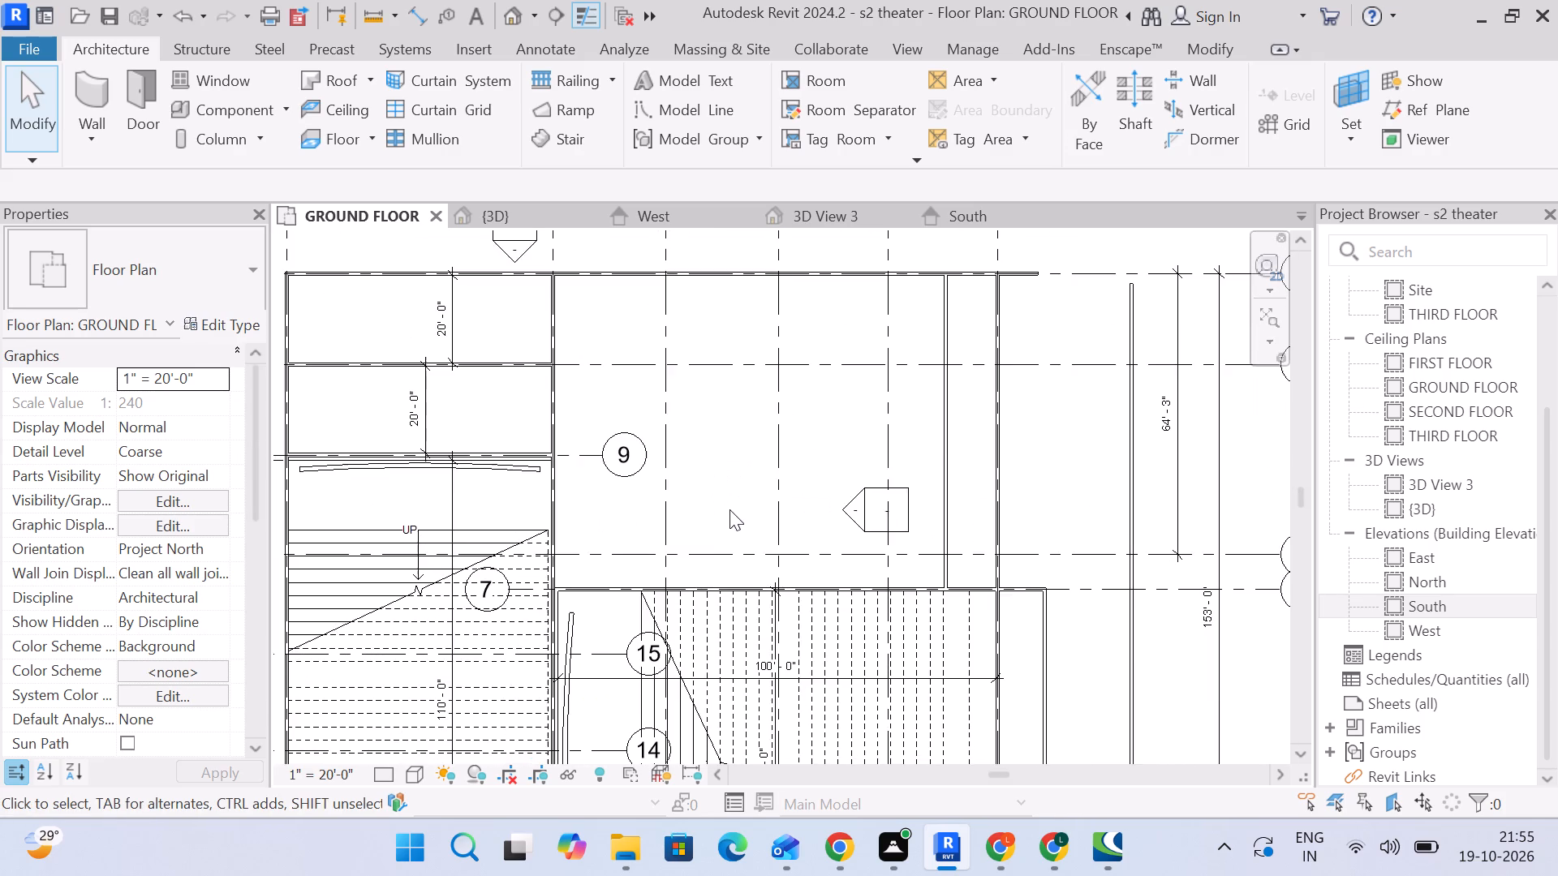
pyautogui.moveTo(727, 509); pyautogui.dragTo(674, 445, button='middle')
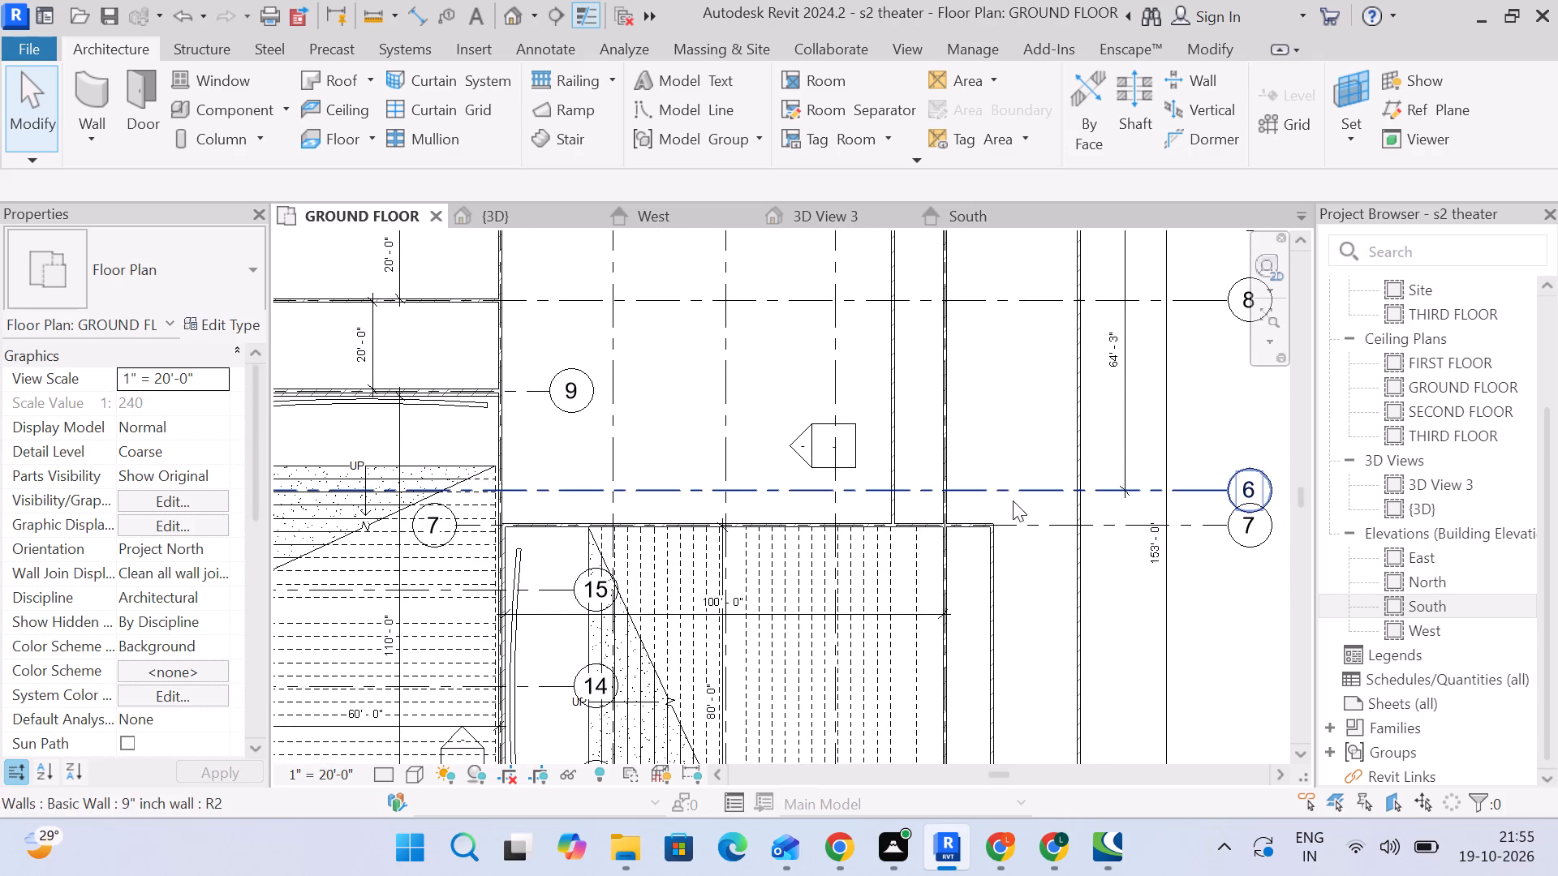
# Delete the dimension between grids 5 and 6 on the building's eastern side.
pyautogui.click(1133, 418)
pyautogui.press('Delete')
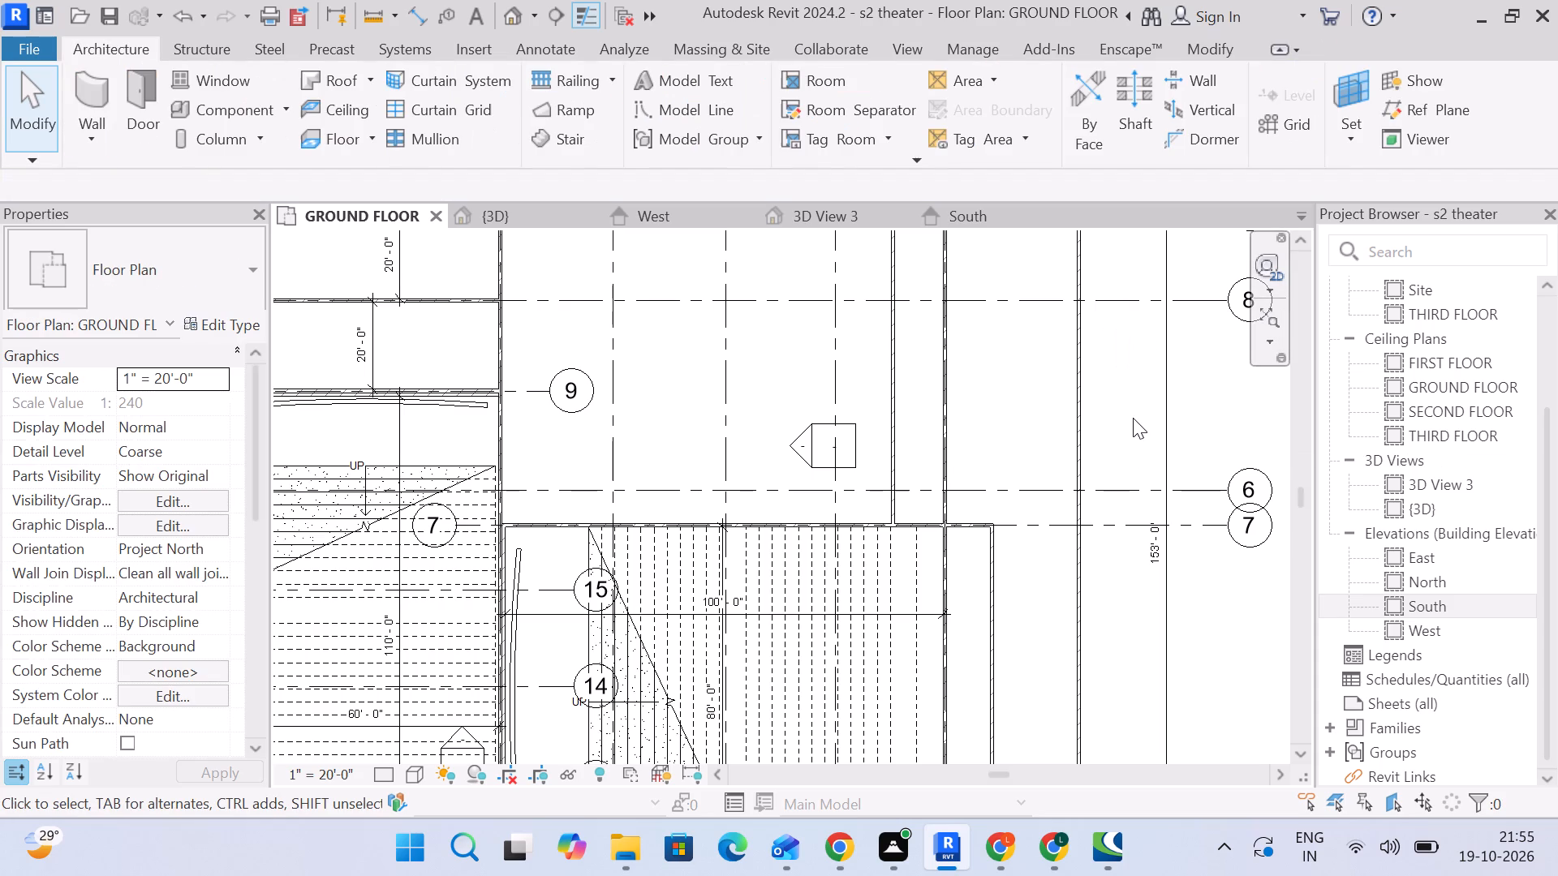
# Move the overall dimension between grids 5 and 1 farther east, outside the eastern grid bubbles.
pyautogui.scroll(4, 1151, 553)
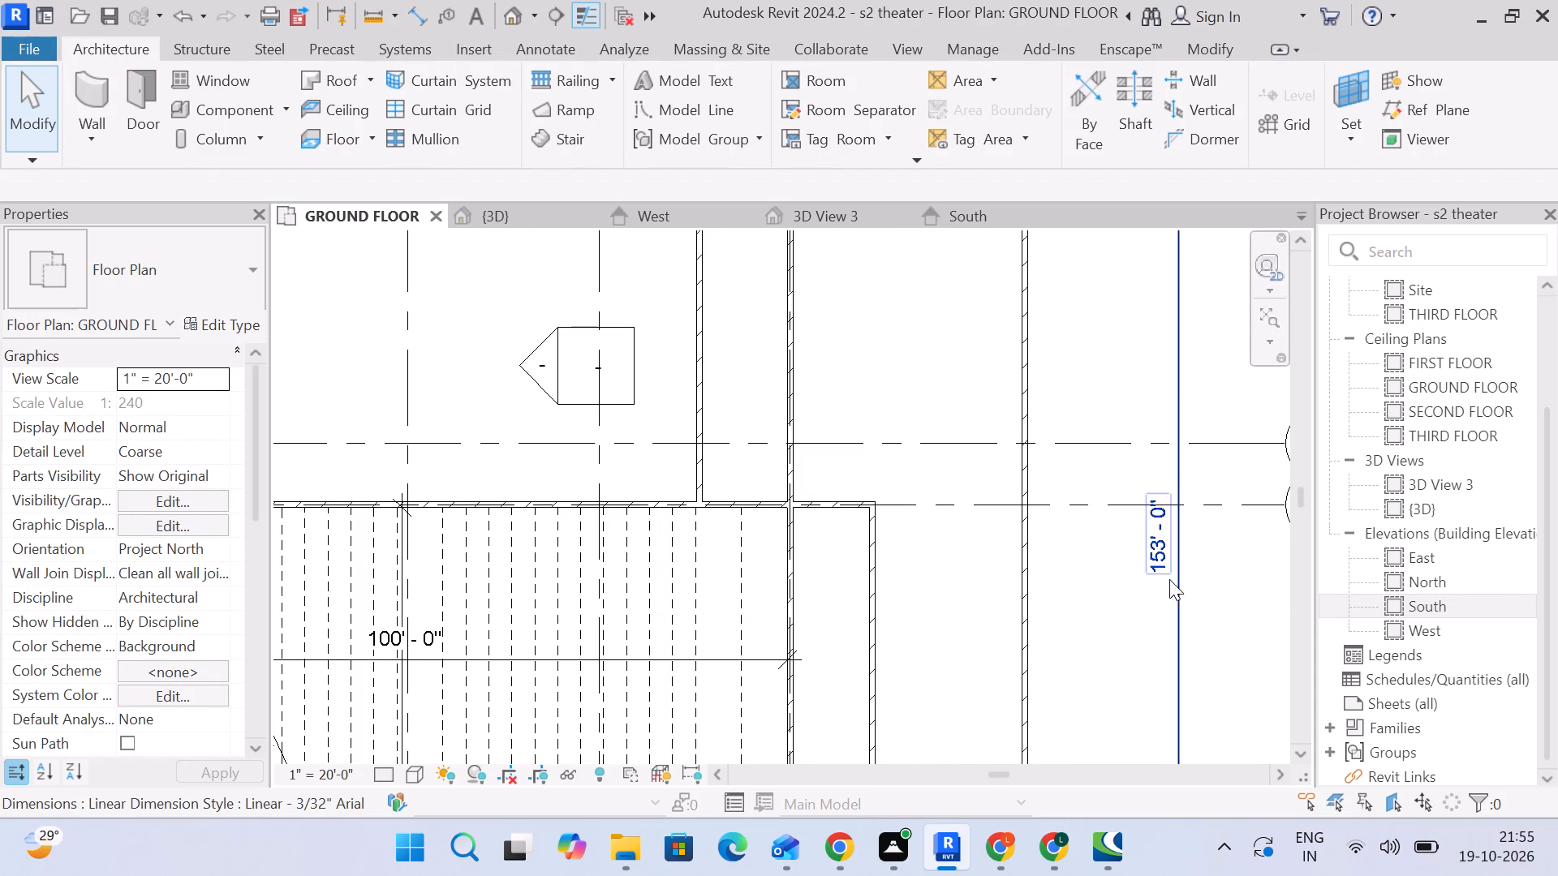
pyautogui.click(1180, 595)
pyautogui.scroll(-7, 1187, 627)
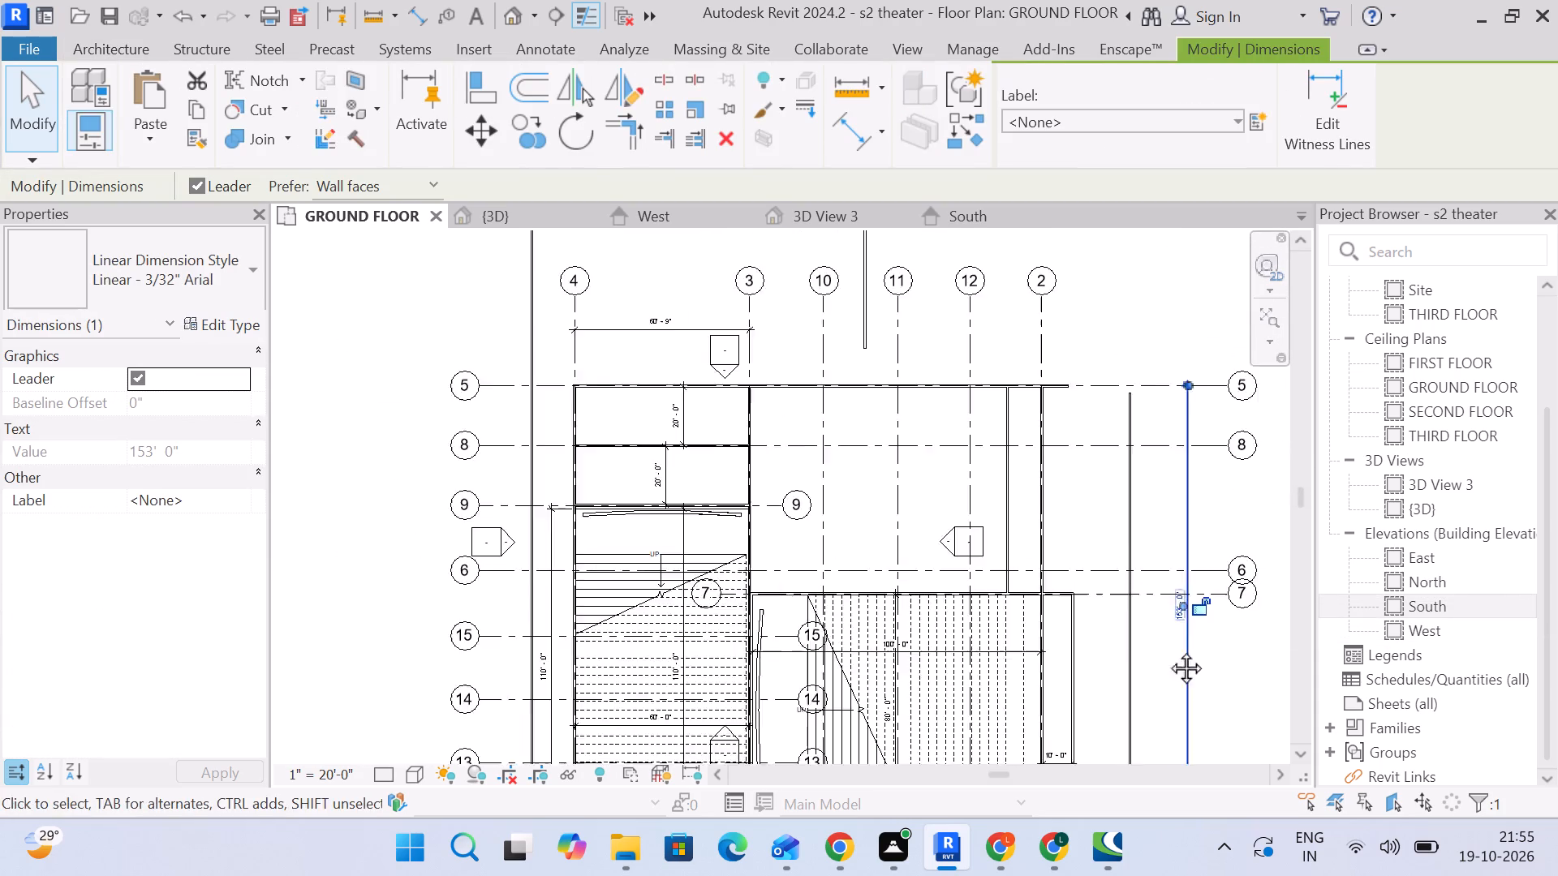
pyautogui.moveTo(1168, 650); pyautogui.dragTo(948, 599, button='middle')
pyautogui.moveTo(962, 612); pyautogui.dragTo(1081, 620)
pyautogui.click(1160, 636)
pyautogui.scroll(-3, 1169, 636)
pyautogui.moveTo(1164, 638); pyautogui.dragTo(1212, 525, button='middle')
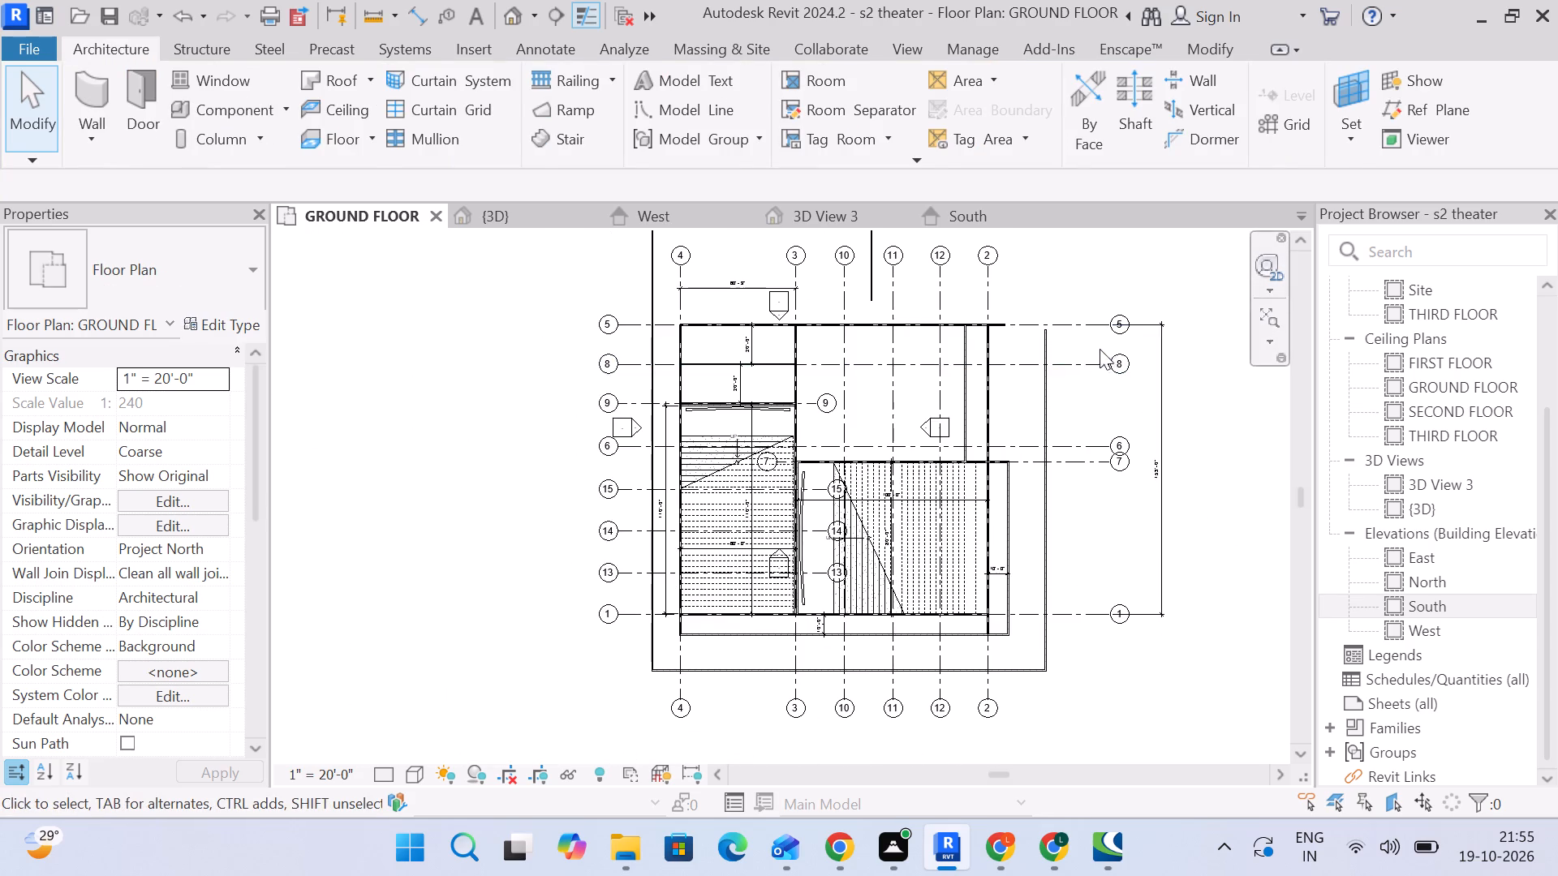
# Place aligned dimensions between grids 5 and 8, 8 and 6, and 6 and 7, just inside the eastern grid bubbles.
pyautogui.scroll(3, 1081, 409)
pyautogui.moveTo(1102, 595); pyautogui.dragTo(1067, 595, button='middle')
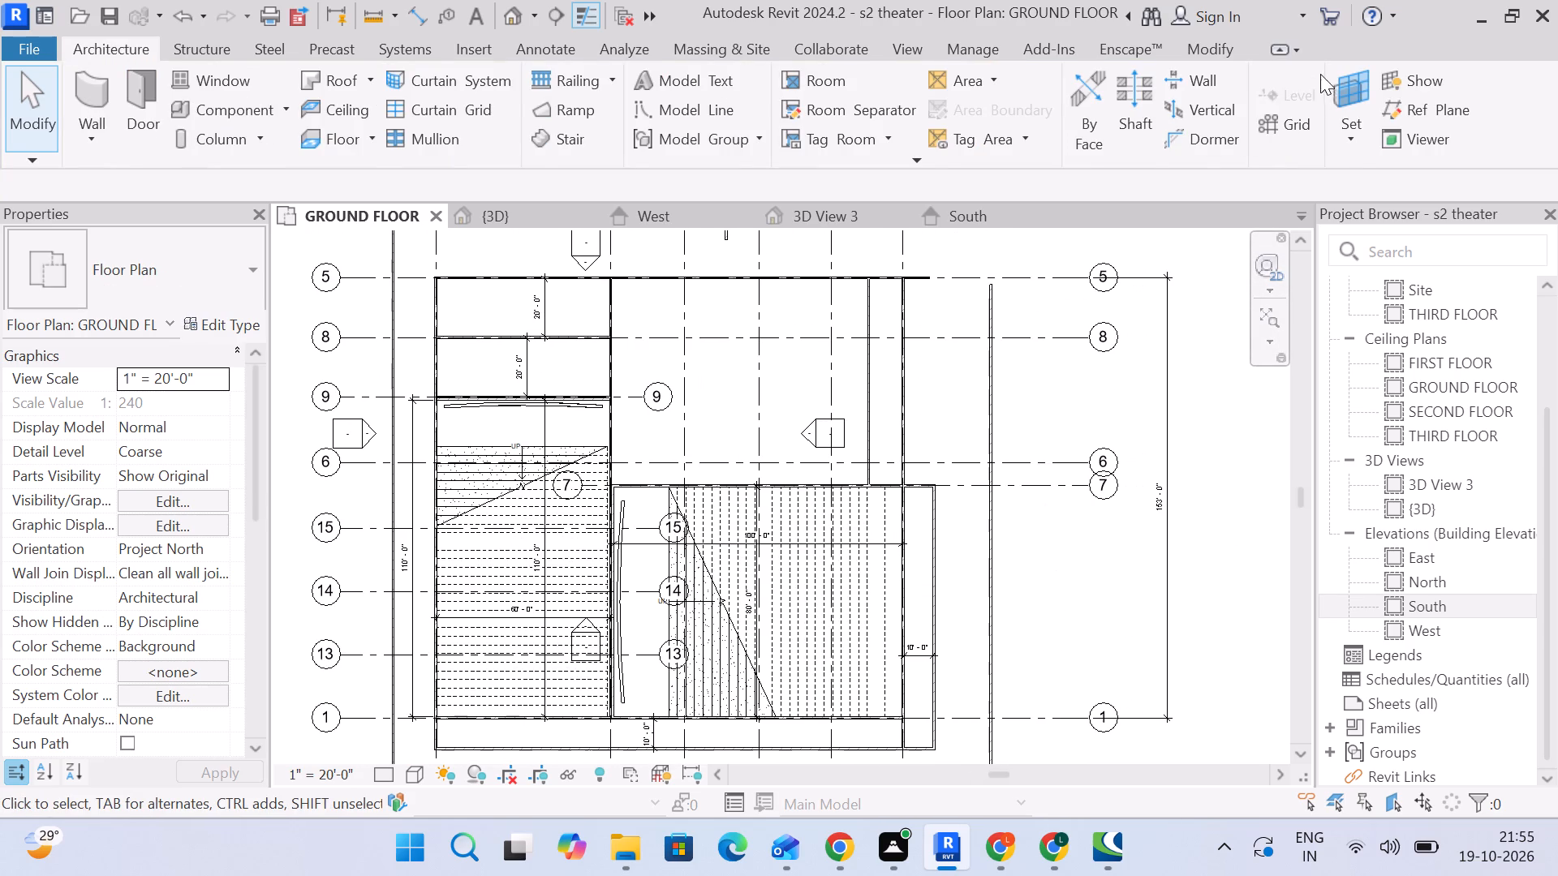
pyautogui.click(1204, 53)
pyautogui.click(837, 129)
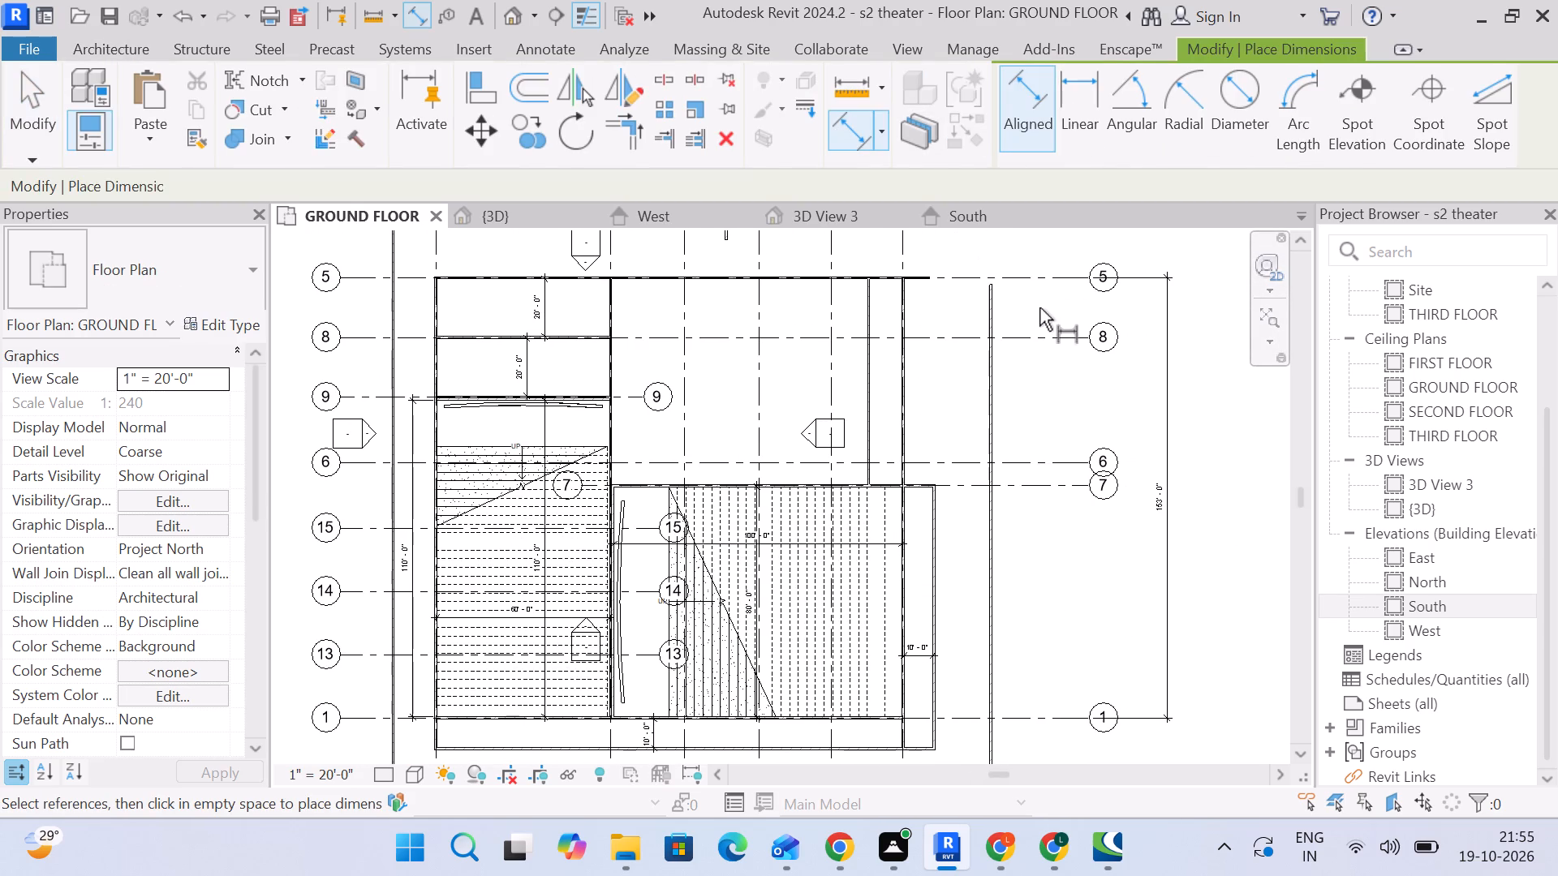
pyautogui.click(1050, 280)
pyautogui.click(1054, 337)
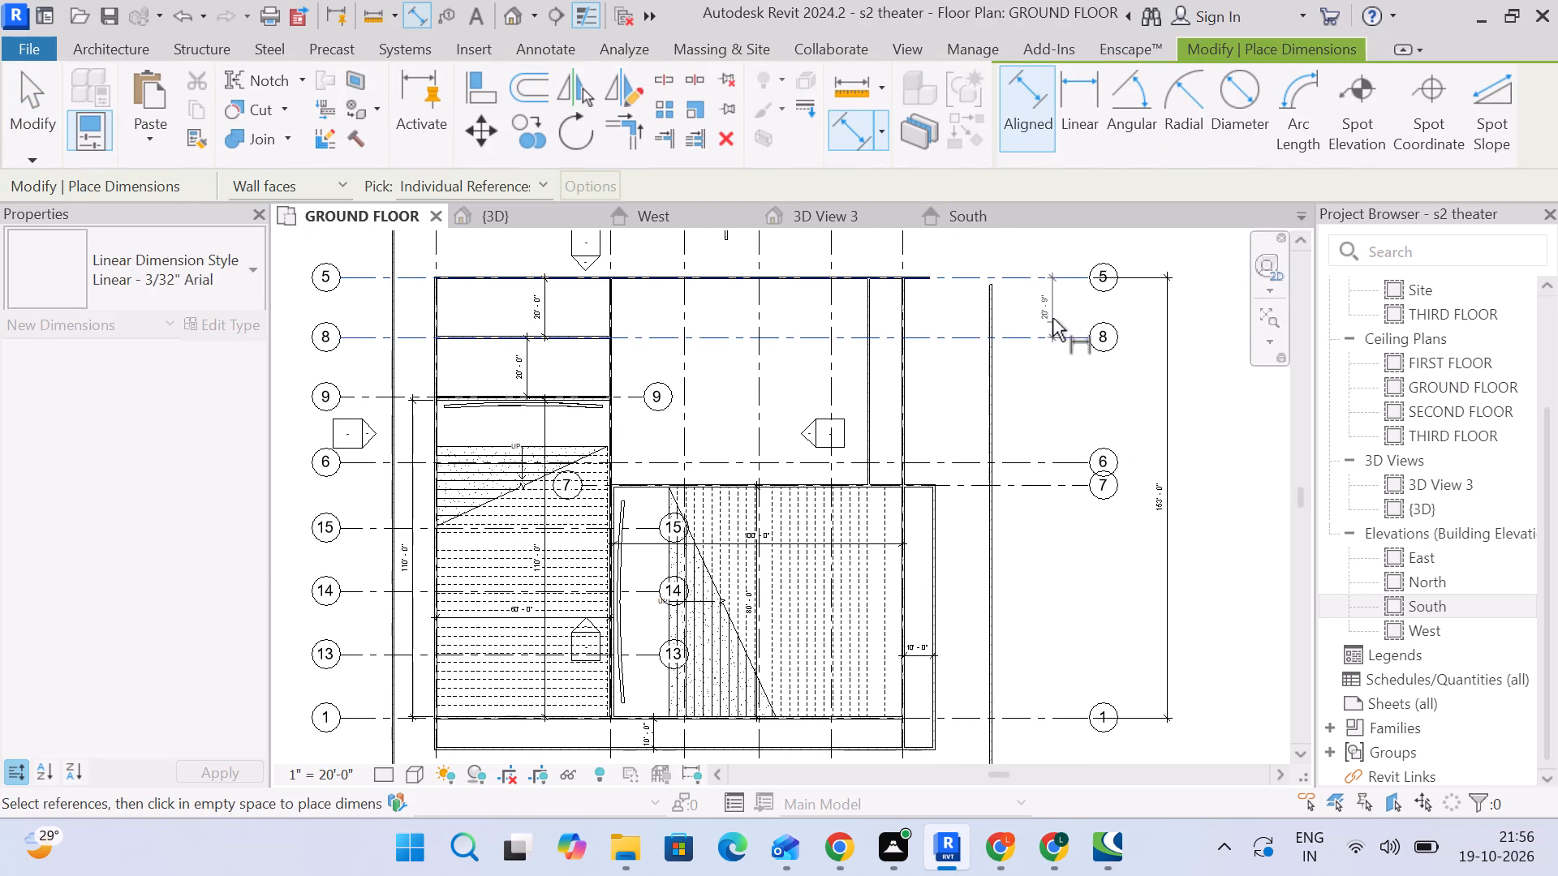
pyautogui.click(1057, 307)
pyautogui.click(1034, 337)
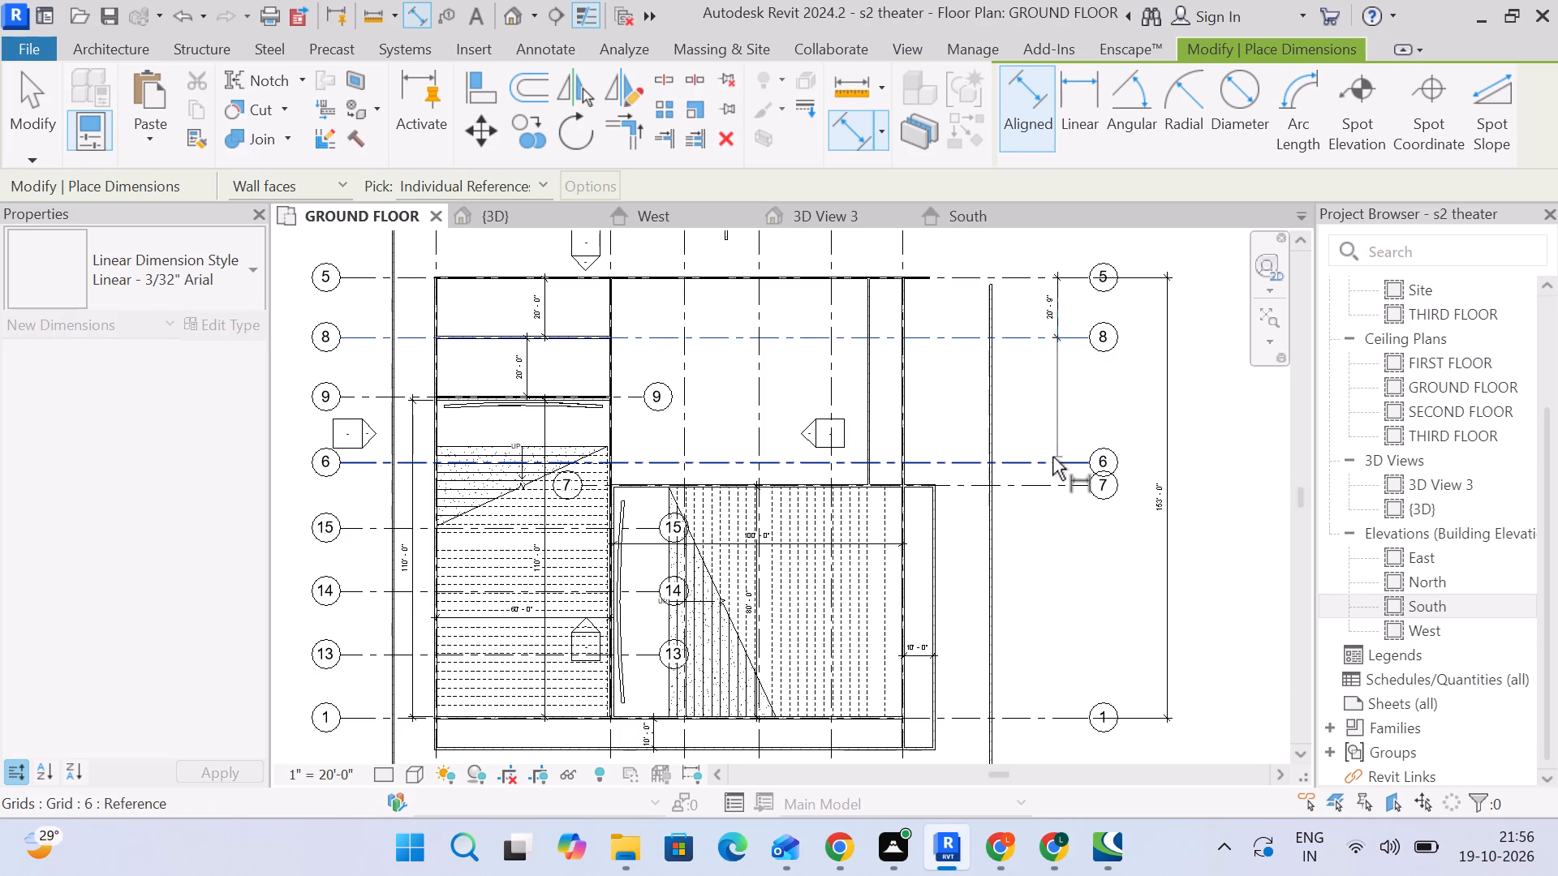
pyautogui.click(1052, 457)
pyautogui.click(1065, 403)
pyautogui.click(1028, 462)
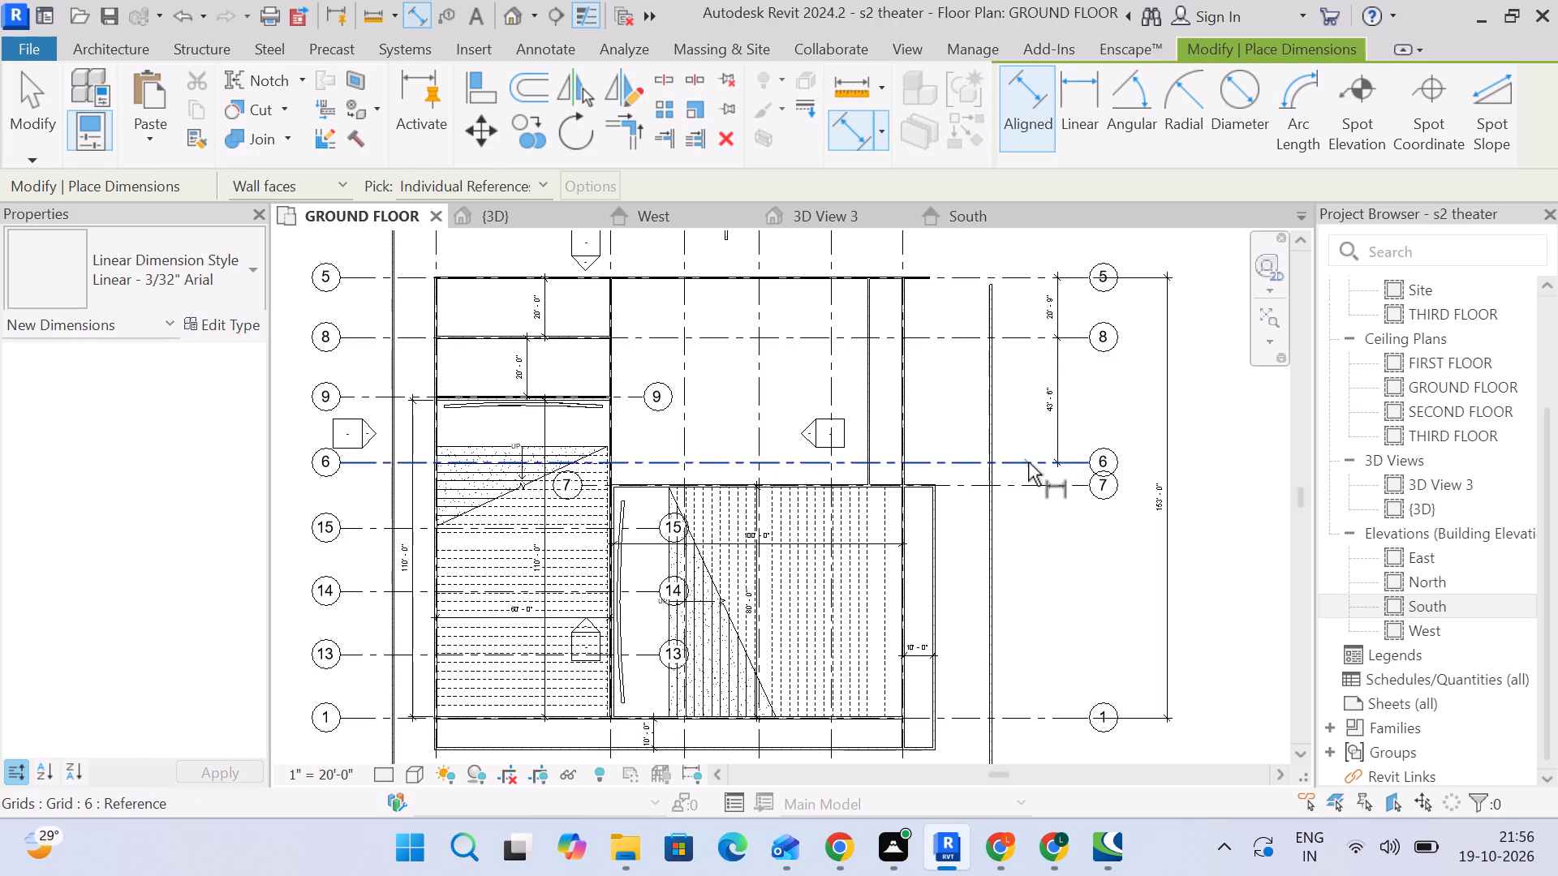
pyautogui.click(1043, 486)
pyautogui.scroll(5, 1044, 475)
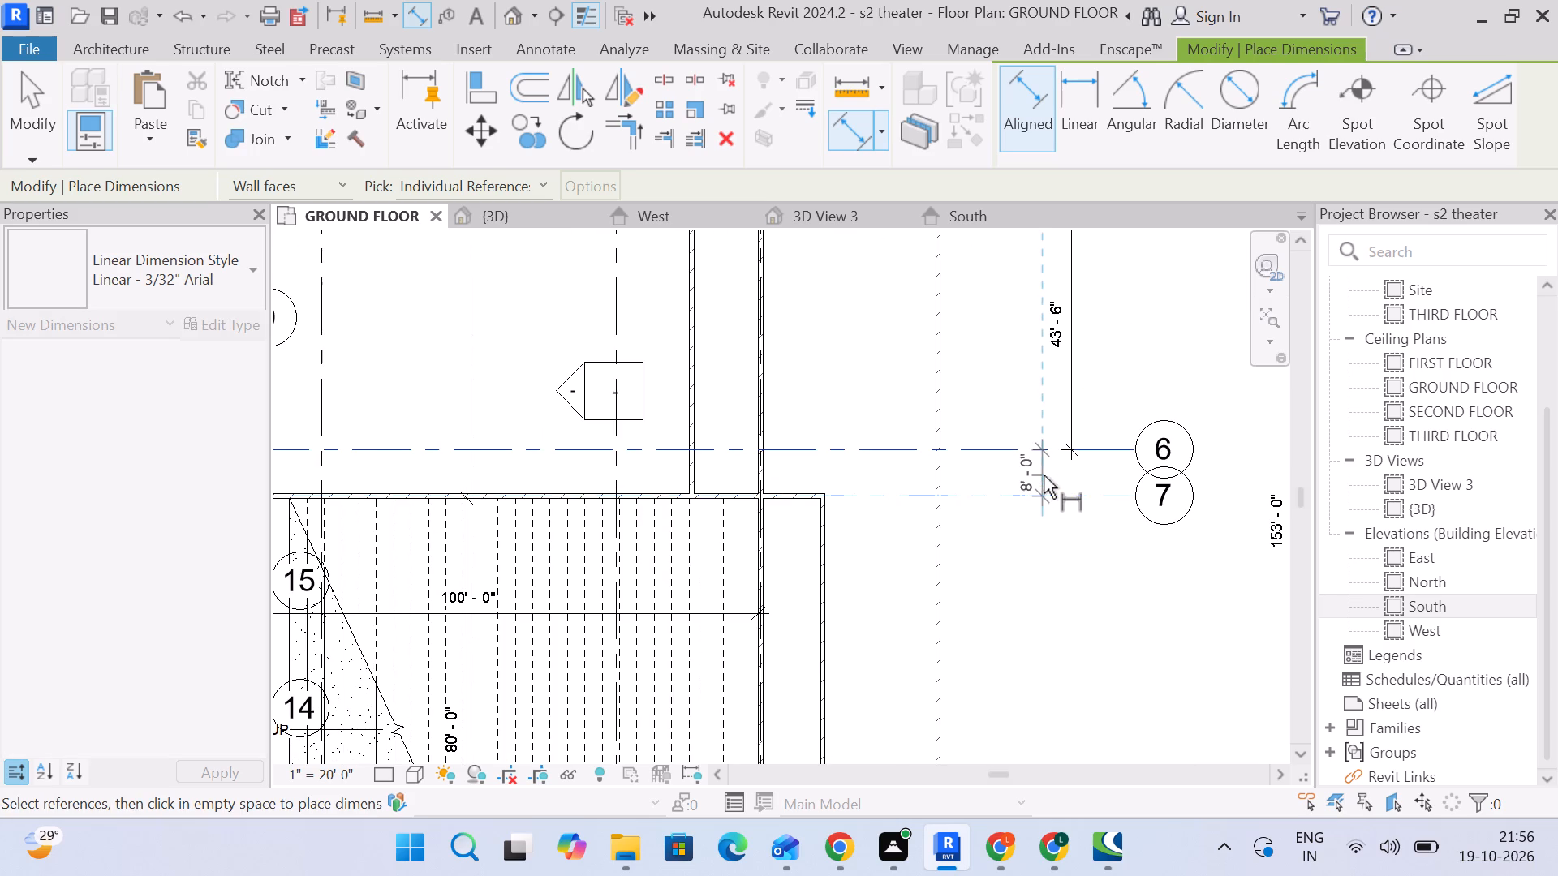
pyautogui.click(1044, 475)
# Place an aligned dimension between grids 7 and 1, in line with the dimensions beside the eastern grid bubbles.
pyautogui.scroll(-2, 1032, 567)
pyautogui.moveTo(1027, 588); pyautogui.dragTo(949, 363, button='middle')
pyautogui.moveTo(988, 561); pyautogui.dragTo(985, 484, button='middle')
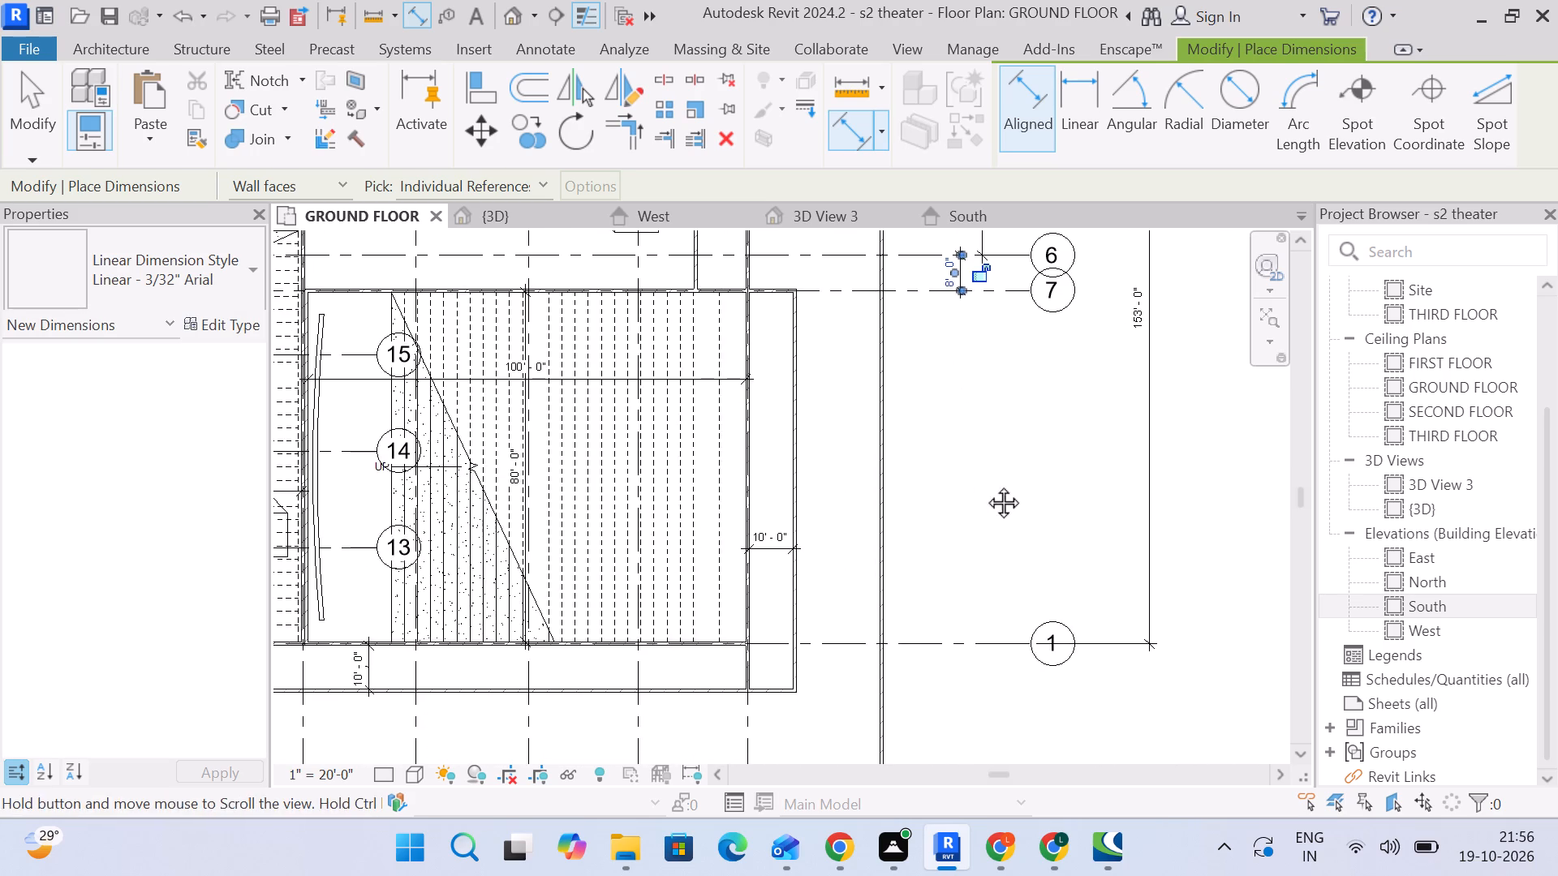
pyautogui.moveTo(985, 484); pyautogui.dragTo(961, 344, button='middle')
pyautogui.click(962, 434)
pyautogui.moveTo(964, 275); pyautogui.dragTo(962, 503, button='middle')
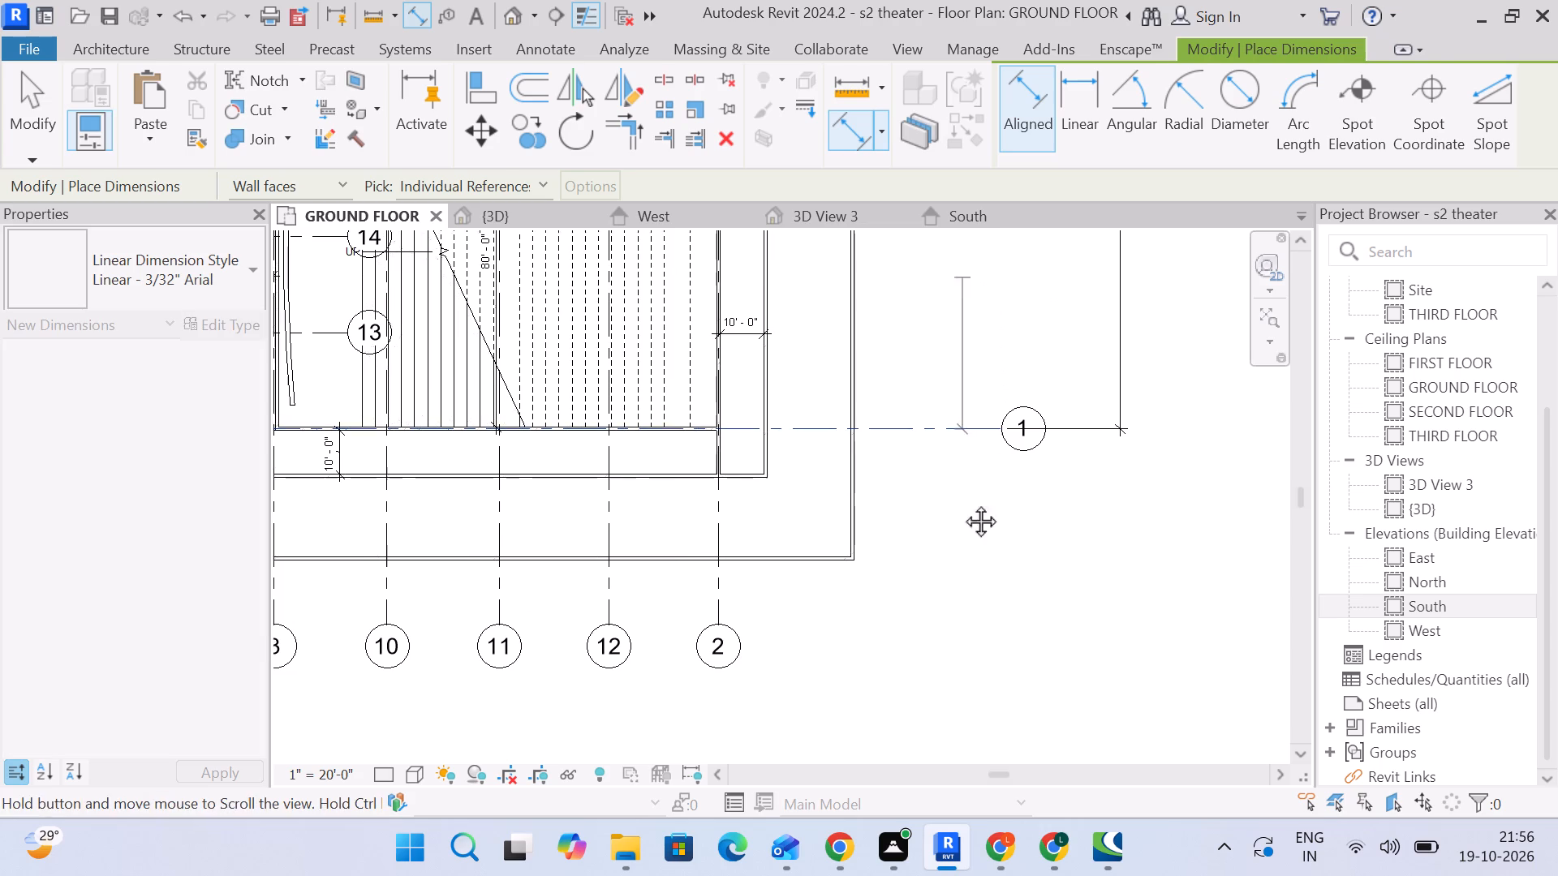
pyautogui.moveTo(962, 503); pyautogui.dragTo(962, 569, button='middle')
pyautogui.click(969, 364)
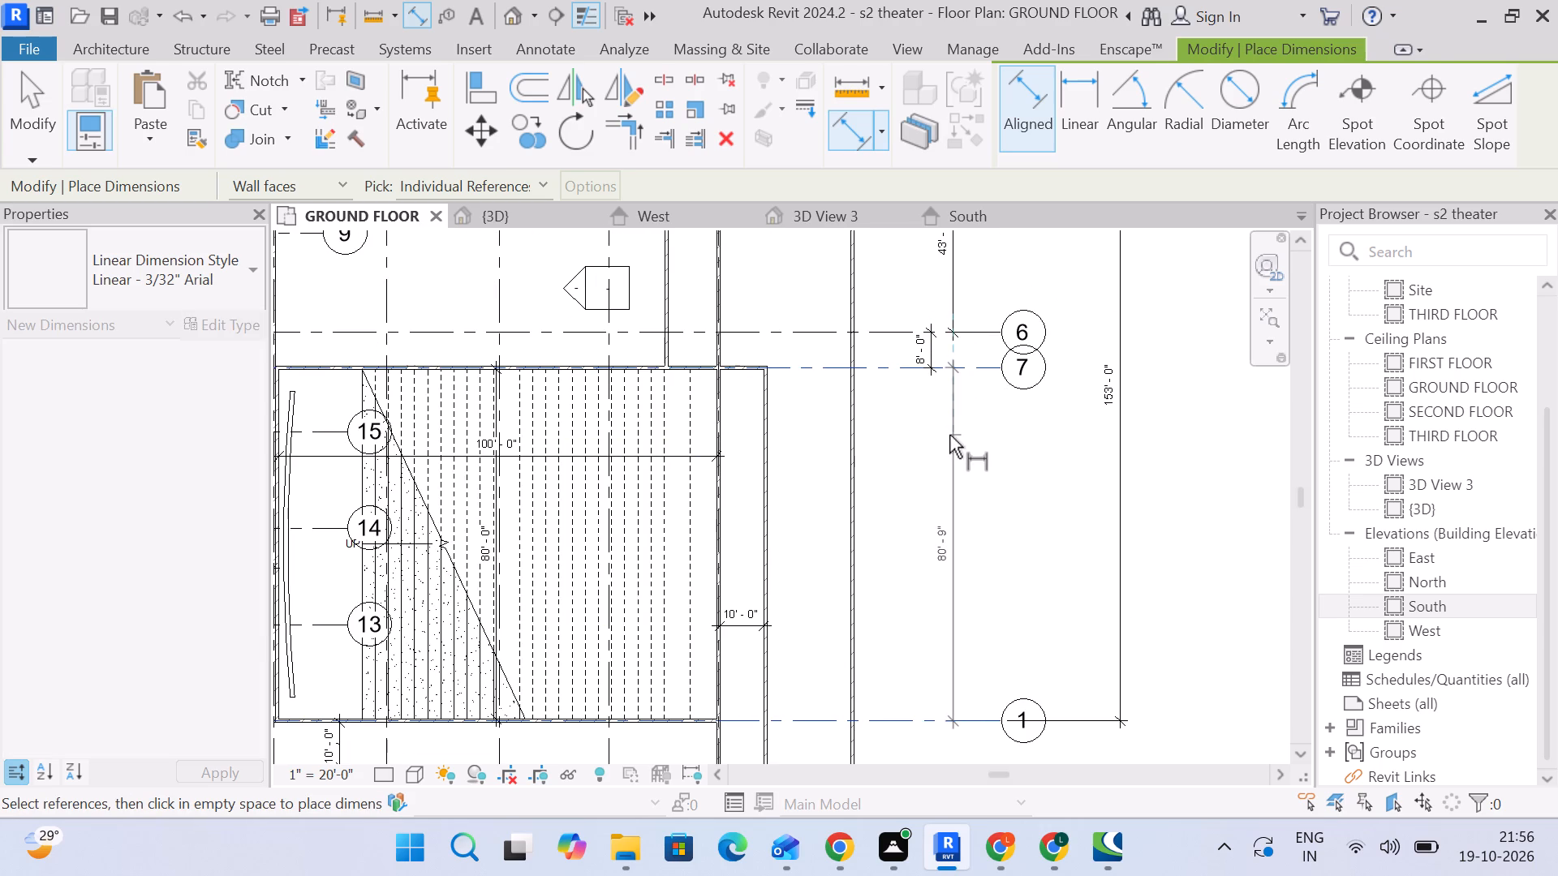
pyautogui.click(949, 435)
# Dimension the spacing between grids 2 and 12 and between grids 12 and 11, just above the southern grid bubbles.
pyautogui.scroll(-3, 884, 507)
pyautogui.moveTo(879, 509); pyautogui.dragTo(996, 368, button='middle')
pyautogui.scroll(4, 852, 612)
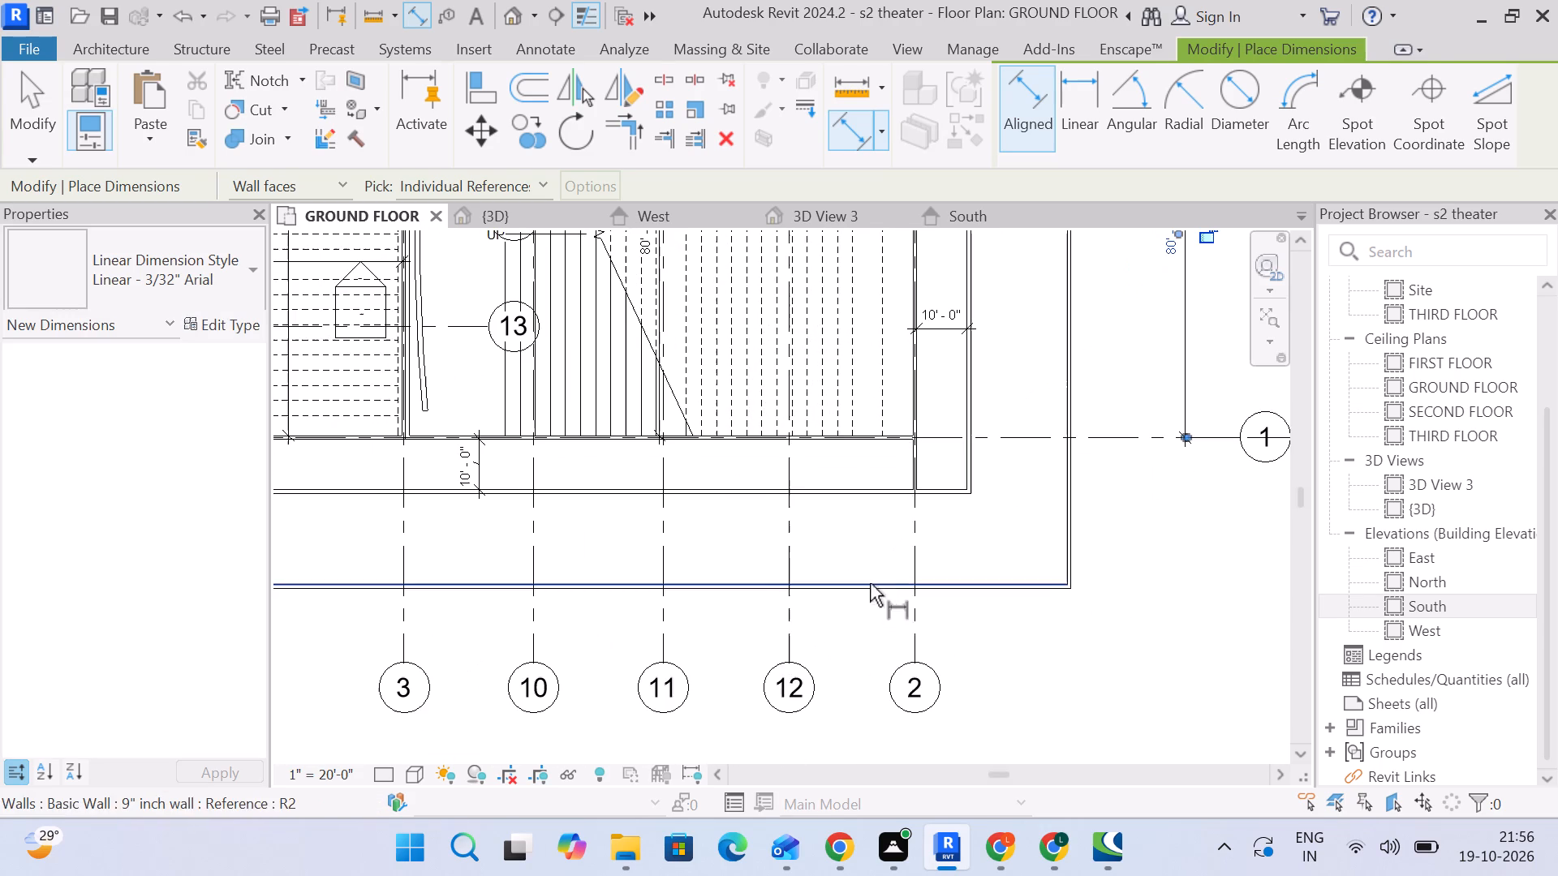
pyautogui.click(907, 622)
pyautogui.moveTo(787, 622); pyautogui.dragTo(798, 625)
pyautogui.click(841, 639)
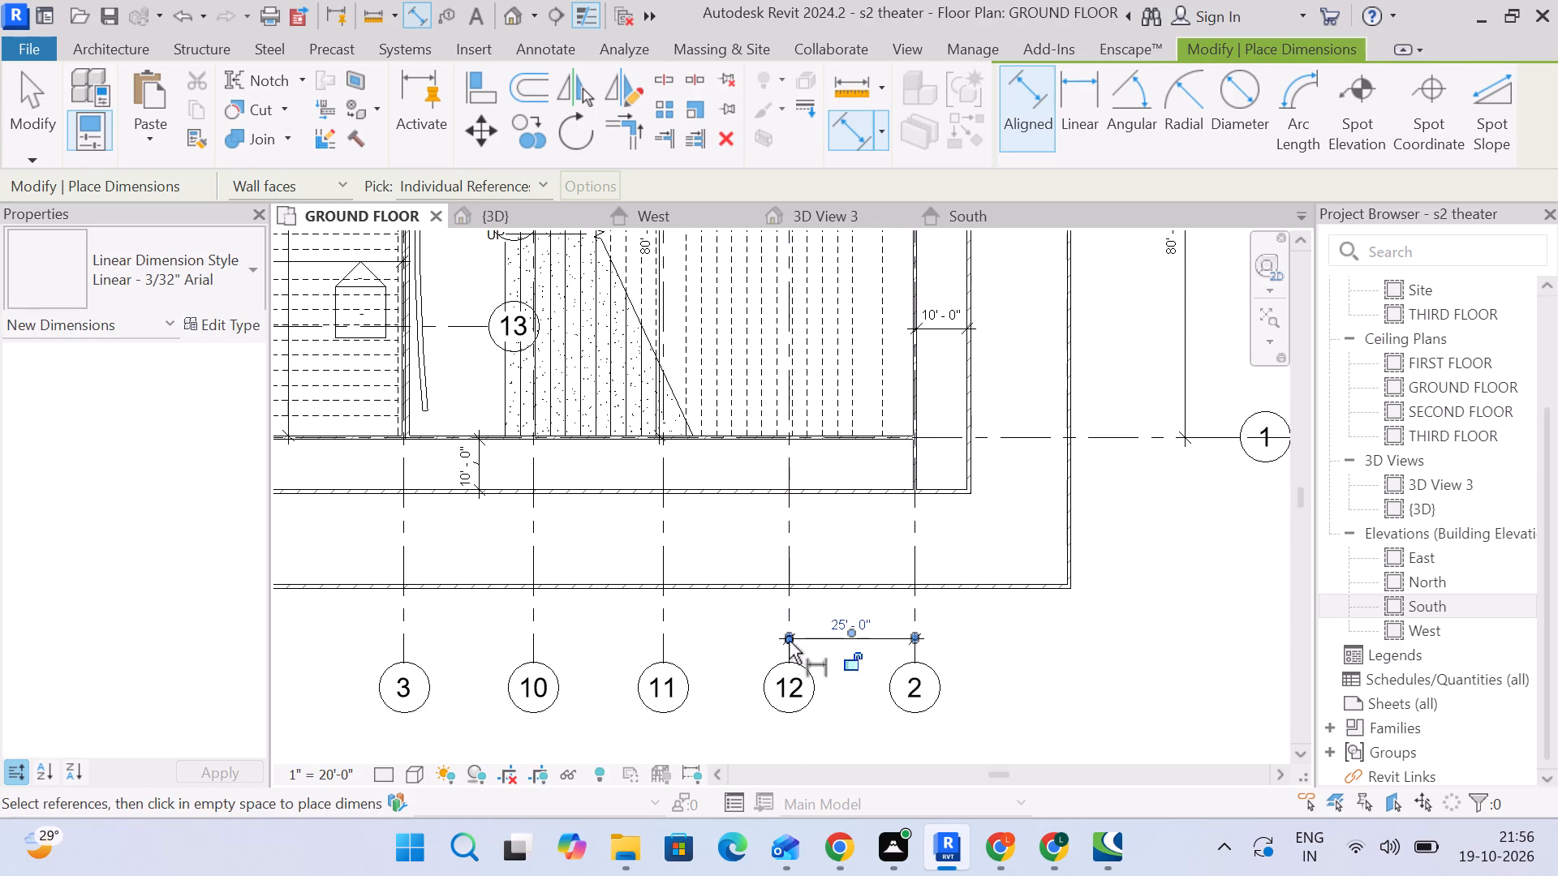
pyautogui.click(785, 612)
pyautogui.click(661, 608)
pyautogui.click(702, 634)
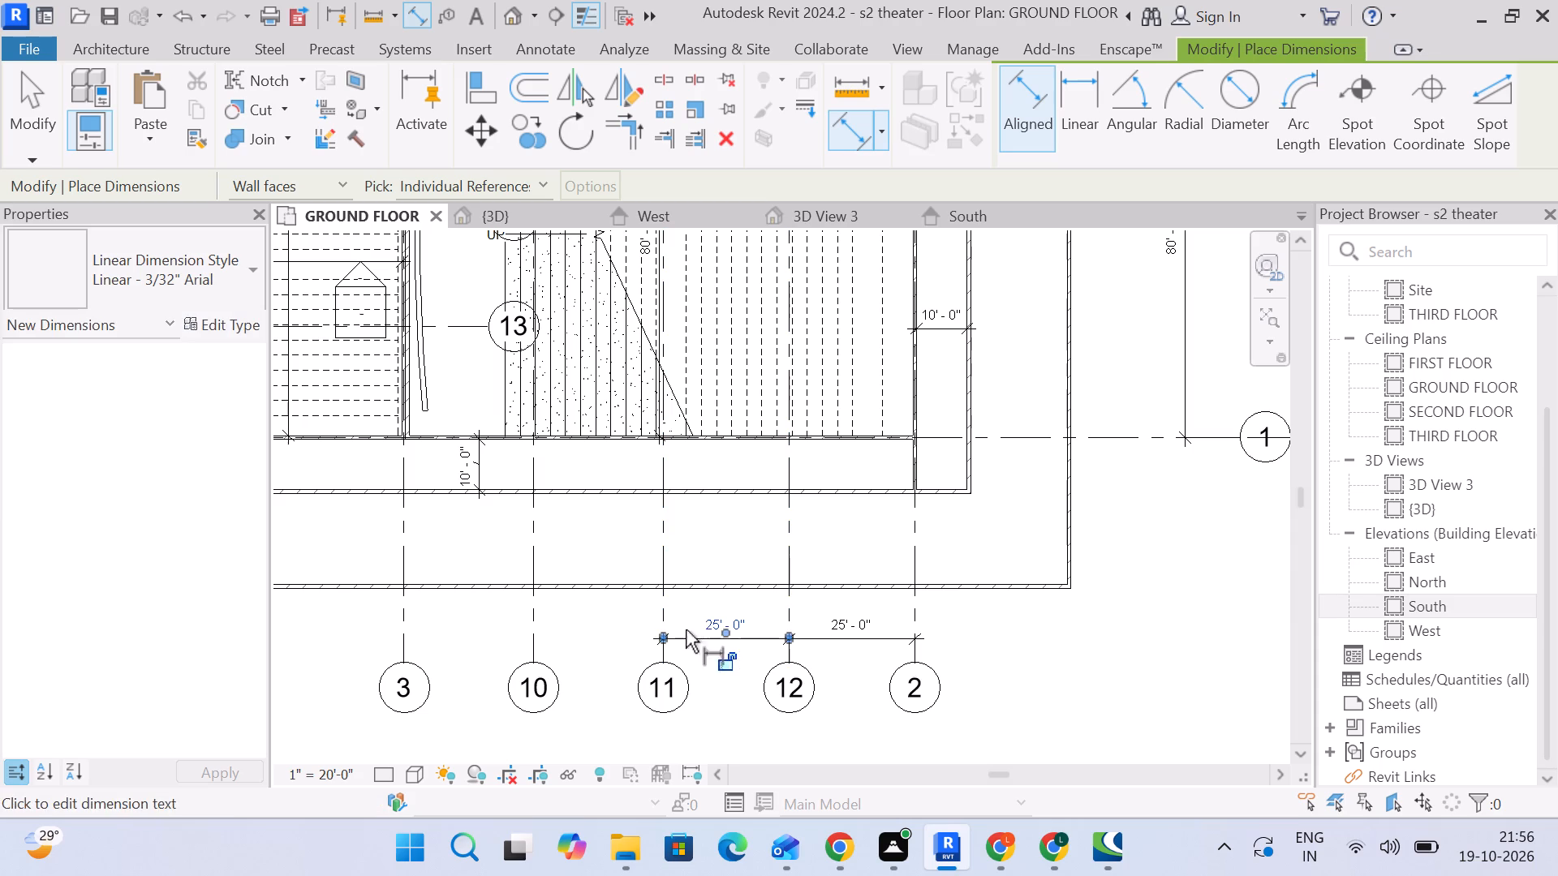
# Dimension grids 11 to 10 and 10 to 3 in the same southern row, finish dimensioning and dismiss the save reminder.
pyautogui.click(668, 611)
pyautogui.moveTo(533, 612); pyautogui.dragTo(533, 620)
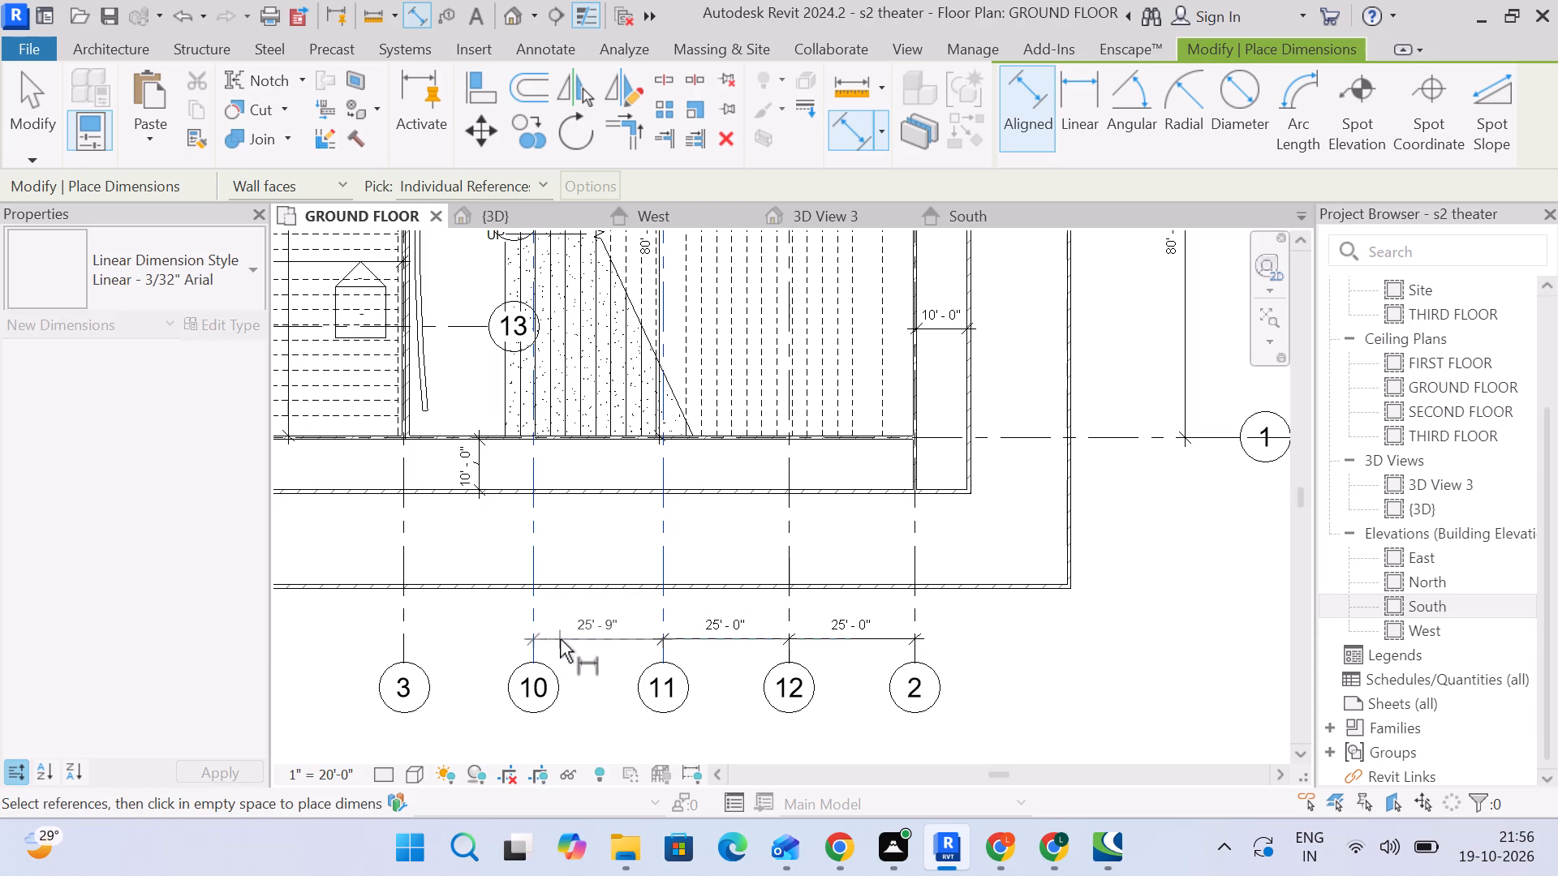
pyautogui.click(560, 639)
pyautogui.moveTo(579, 635); pyautogui.dragTo(846, 549, button='middle')
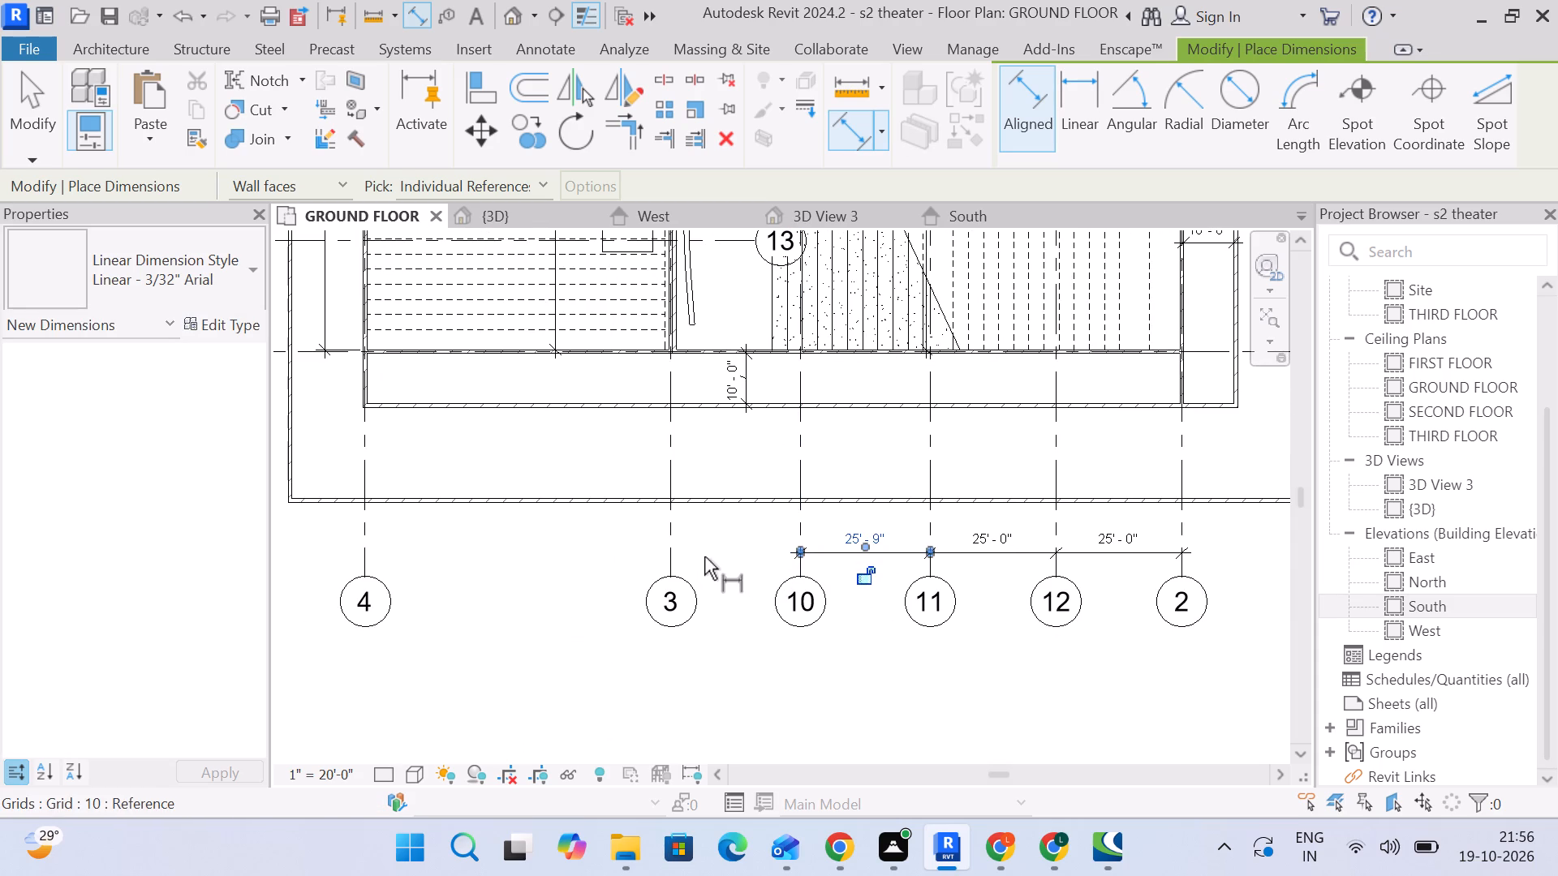
pyautogui.click(673, 538)
pyautogui.click(801, 546)
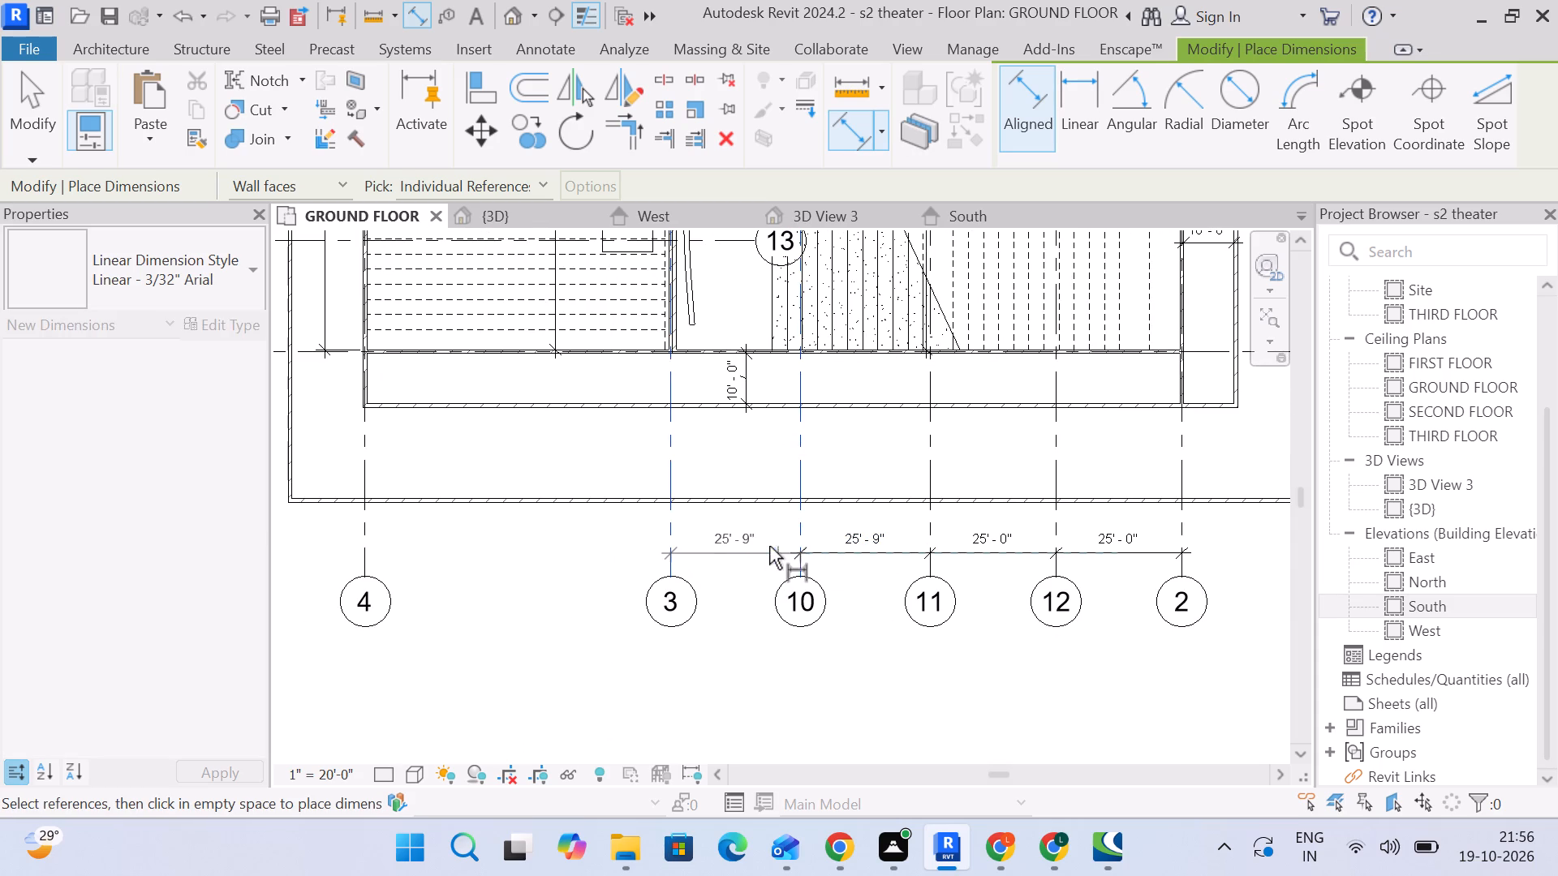
pyautogui.click(731, 549)
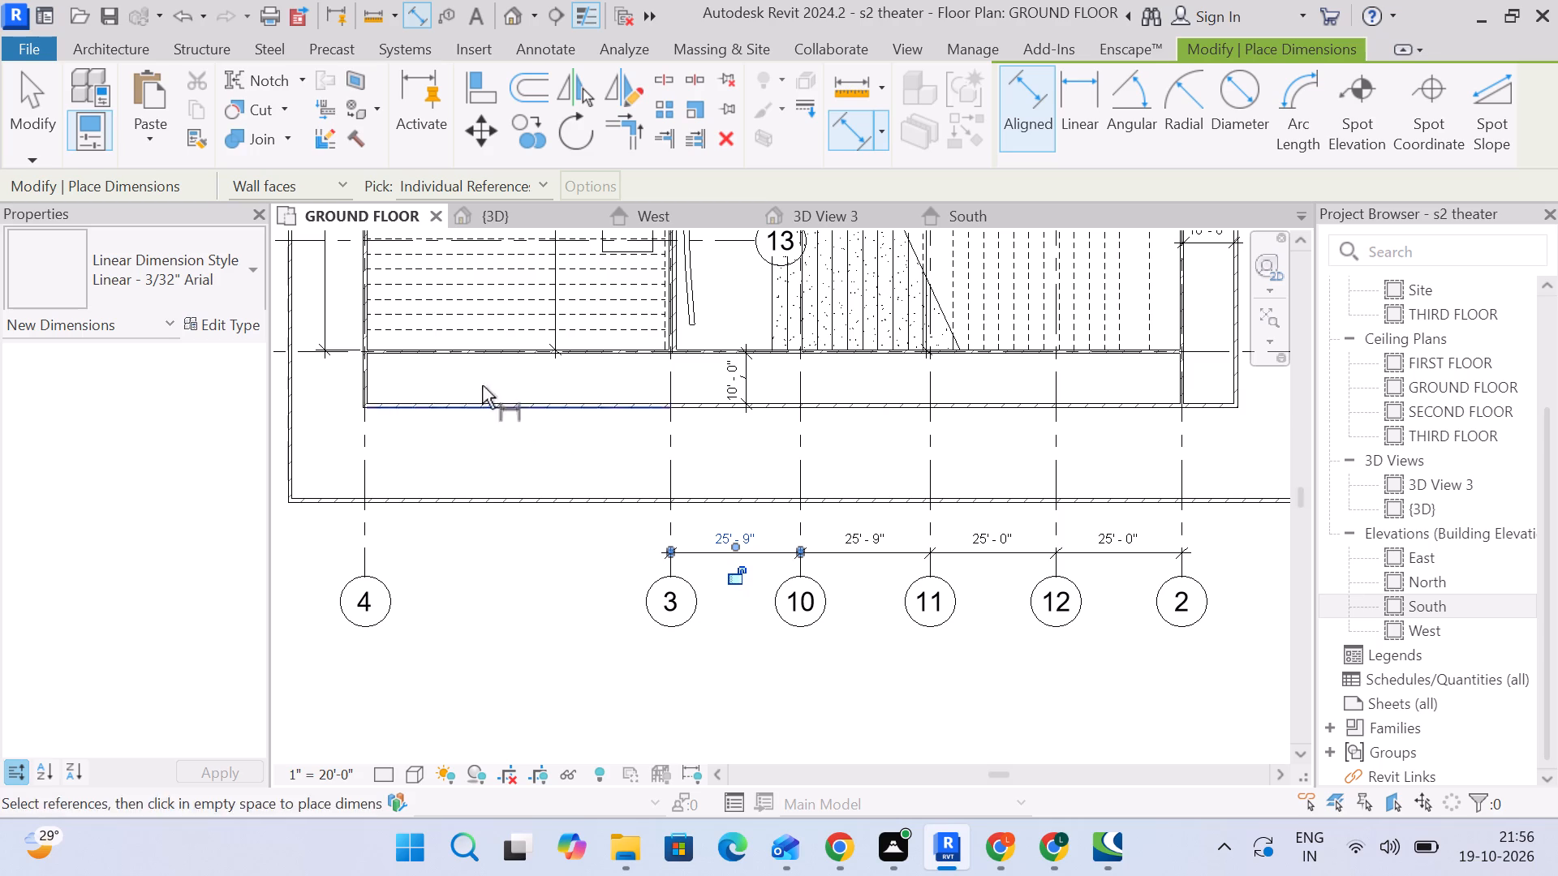
pyautogui.moveTo(36, 107); pyautogui.dragTo(37, 118)
pyautogui.scroll(-2, 808, 541)
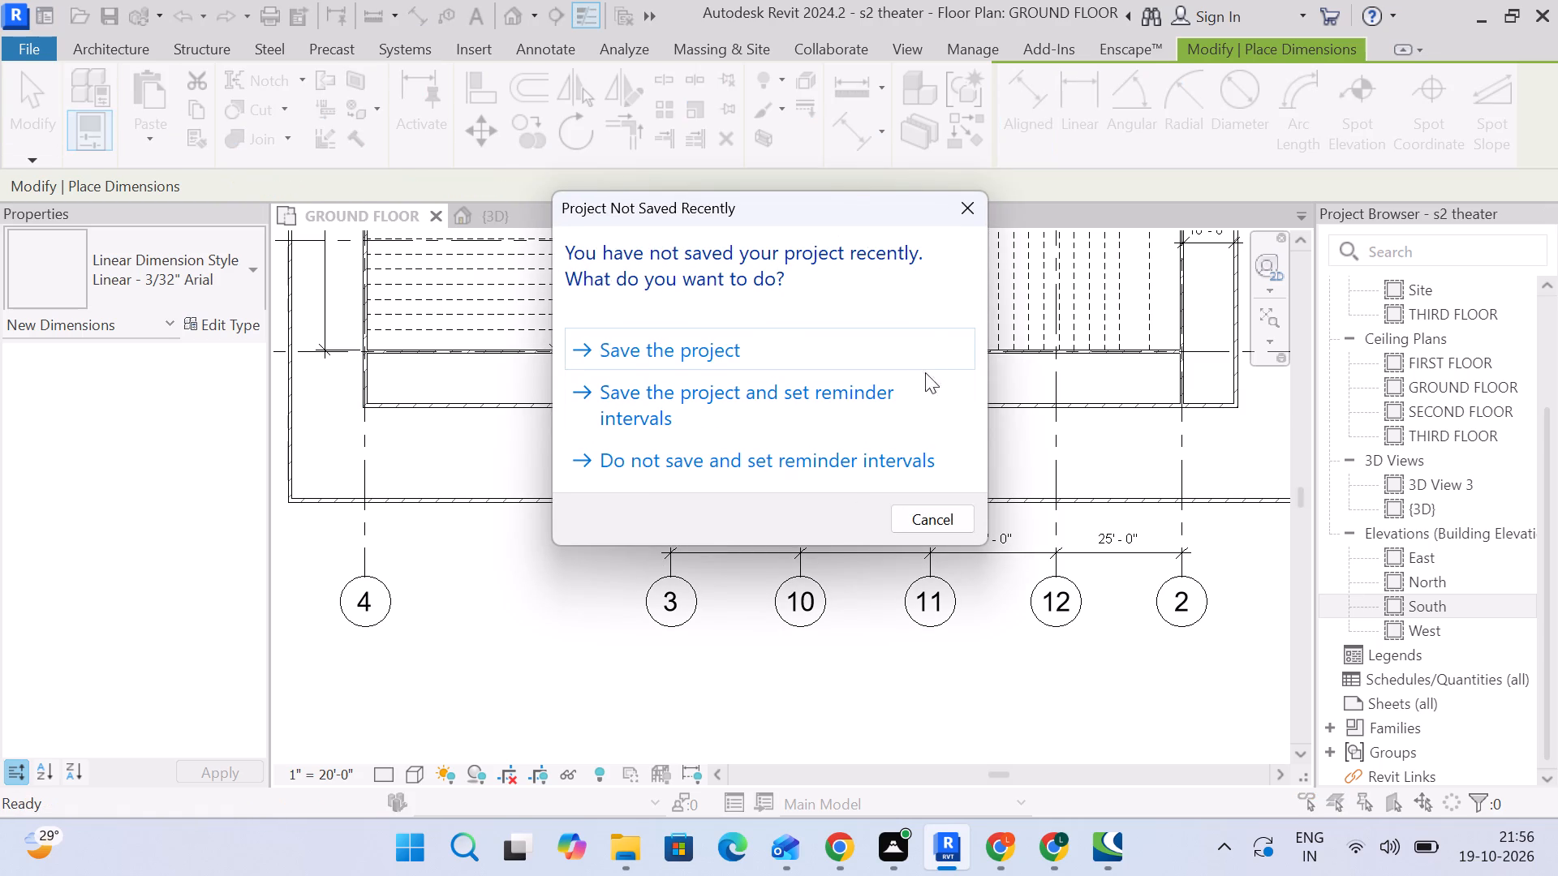
pyautogui.click(971, 220)
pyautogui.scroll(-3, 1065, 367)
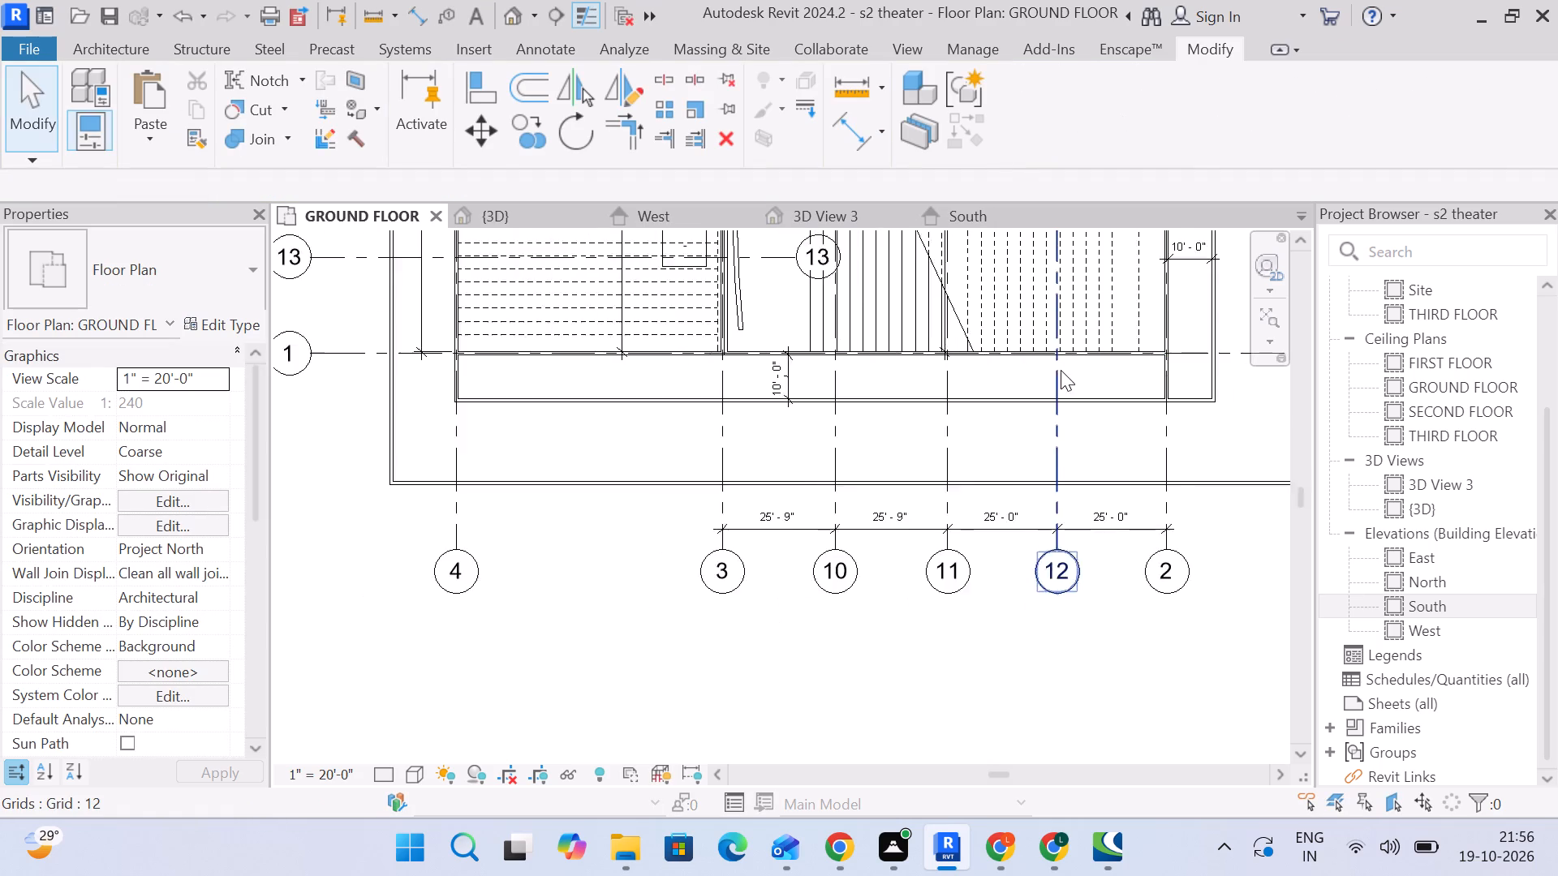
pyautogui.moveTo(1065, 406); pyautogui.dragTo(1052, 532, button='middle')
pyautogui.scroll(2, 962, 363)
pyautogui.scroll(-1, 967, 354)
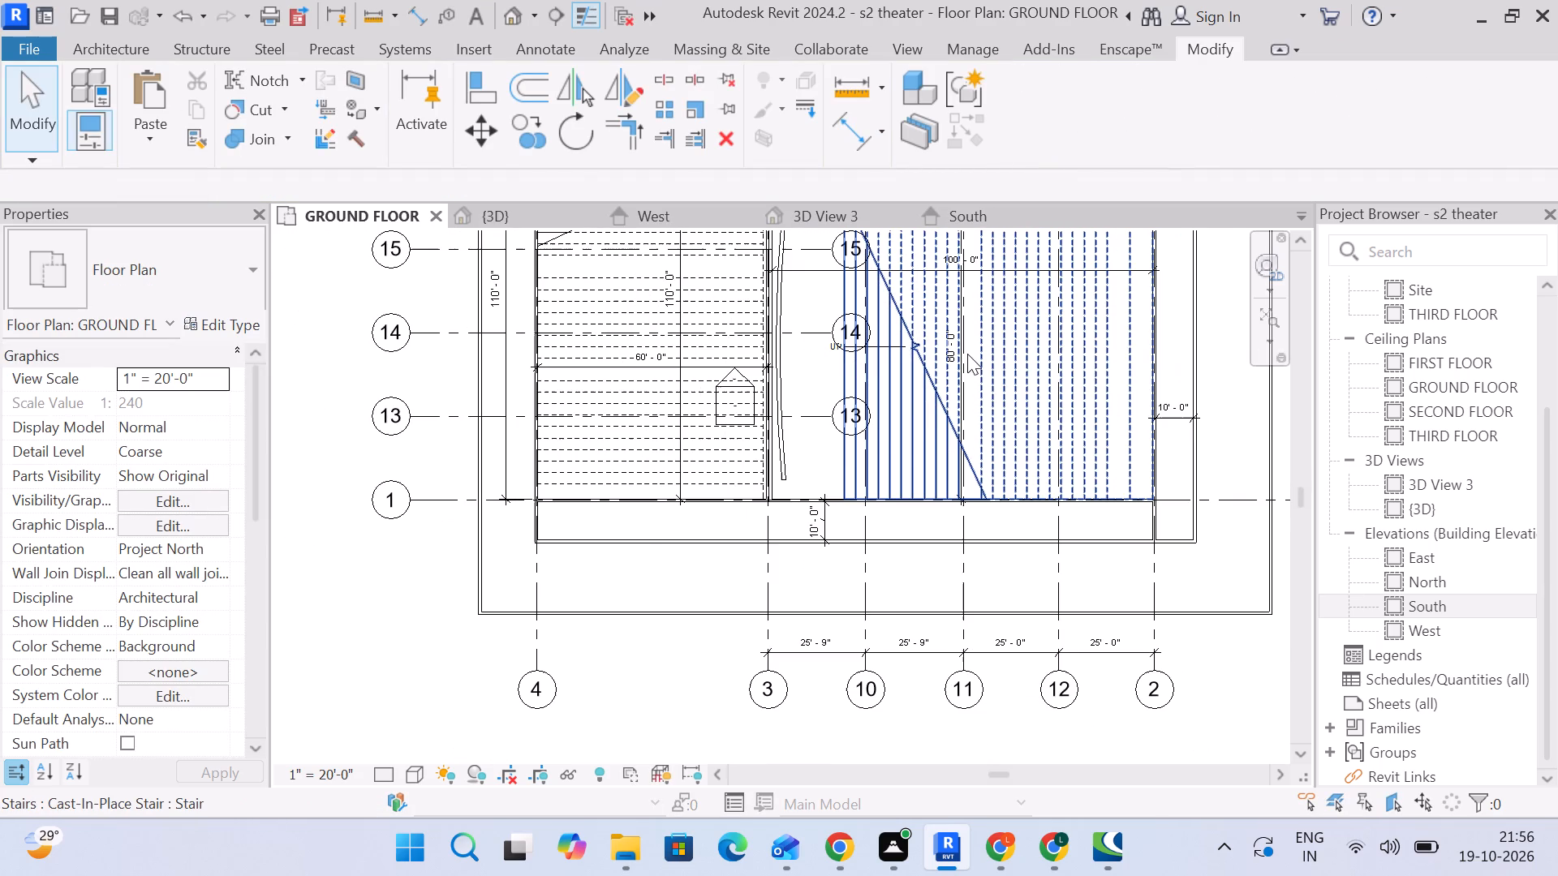
# Examine the southern grid lines and their spacing dimensions against the hall walls and stairs they serve.
pyautogui.moveTo(978, 352); pyautogui.dragTo(973, 403, button='middle')
pyautogui.scroll(4, 777, 509)
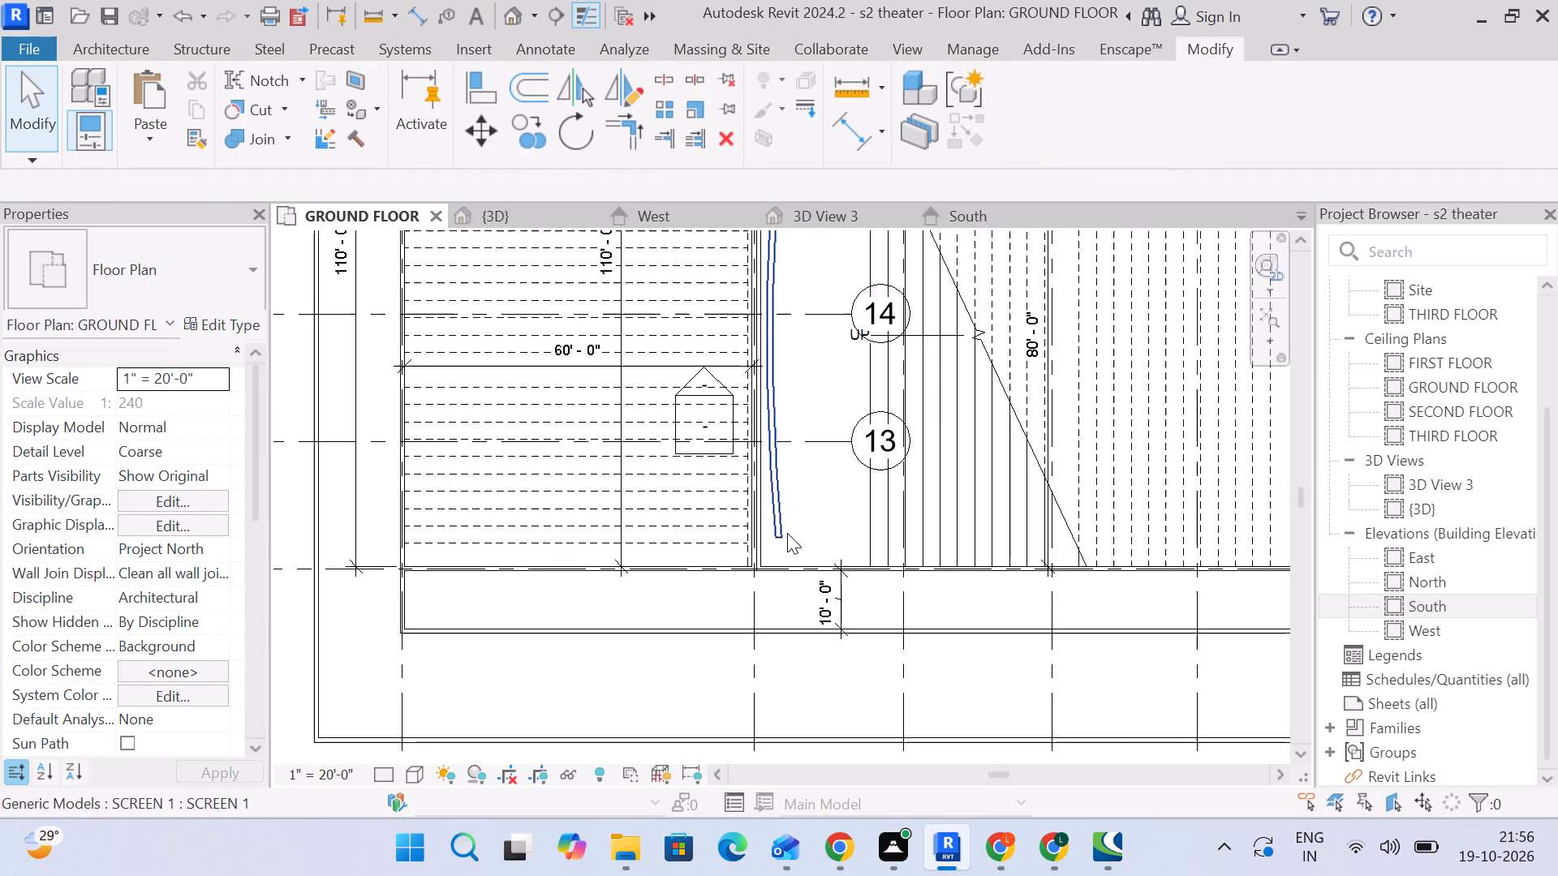
pyautogui.scroll(5, 738, 585)
pyautogui.scroll(-5, 777, 564)
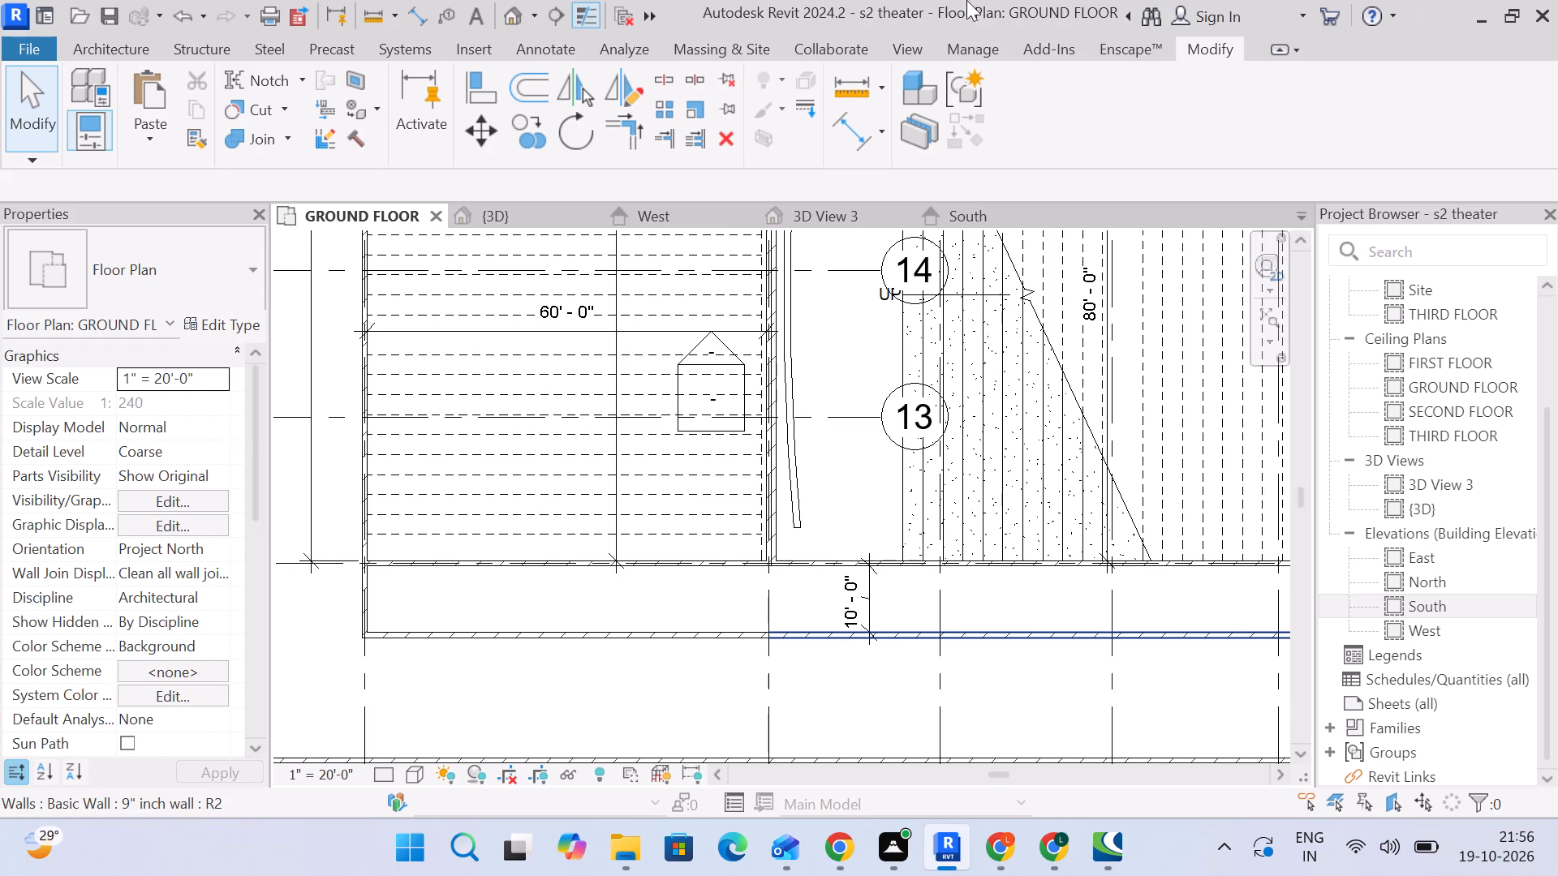
pyautogui.scroll(-5, 798, 415)
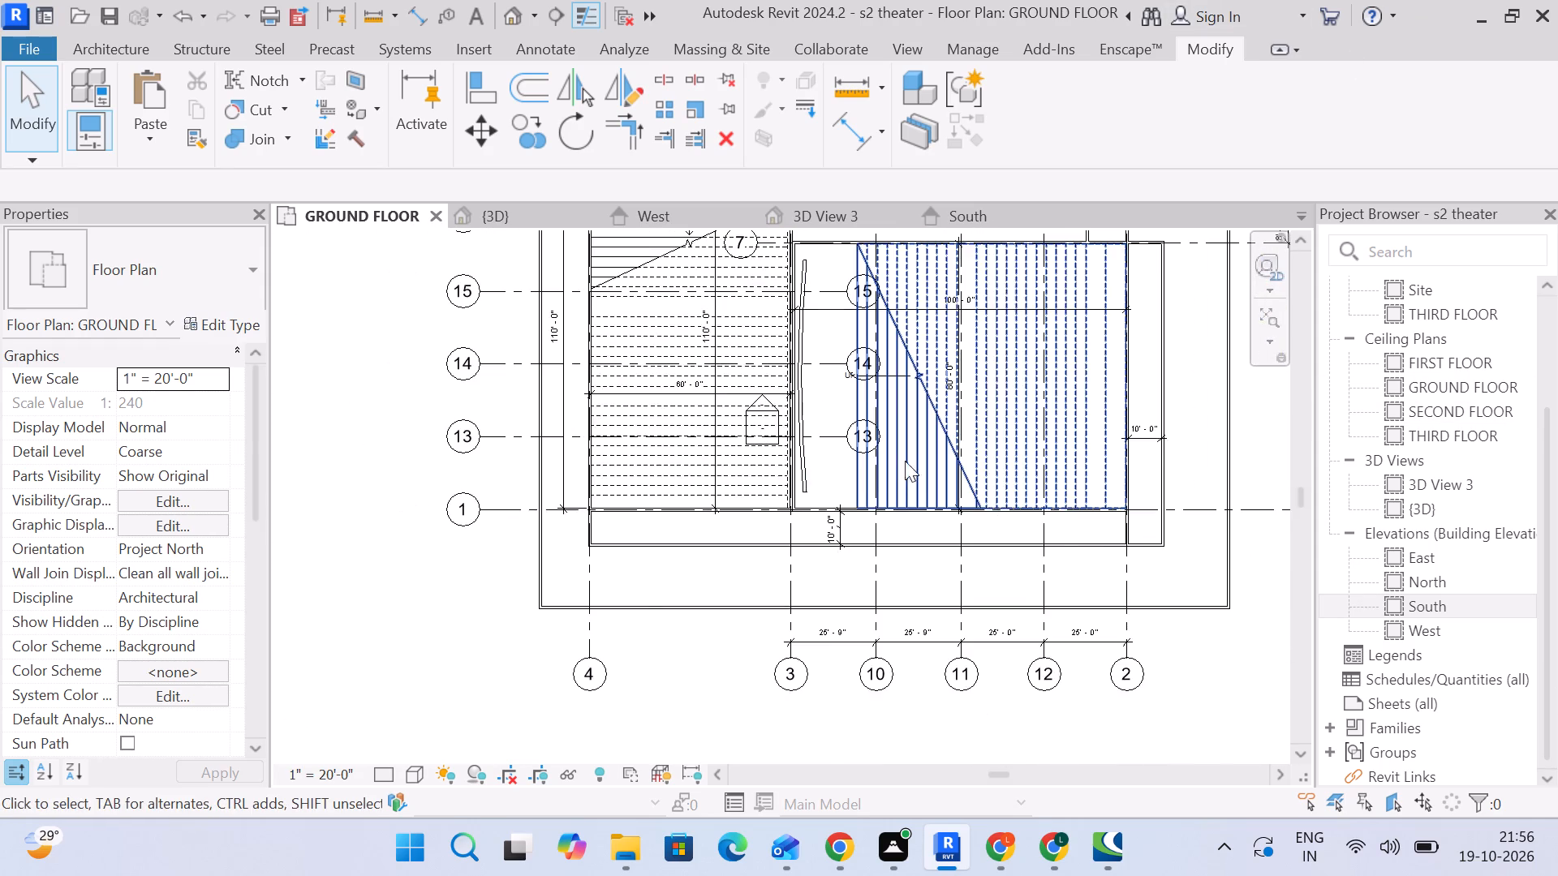
pyautogui.scroll(5, 910, 466)
pyautogui.scroll(-3, 945, 522)
pyautogui.moveTo(943, 533); pyautogui.dragTo(945, 412, button='middle')
pyautogui.scroll(3, 802, 471)
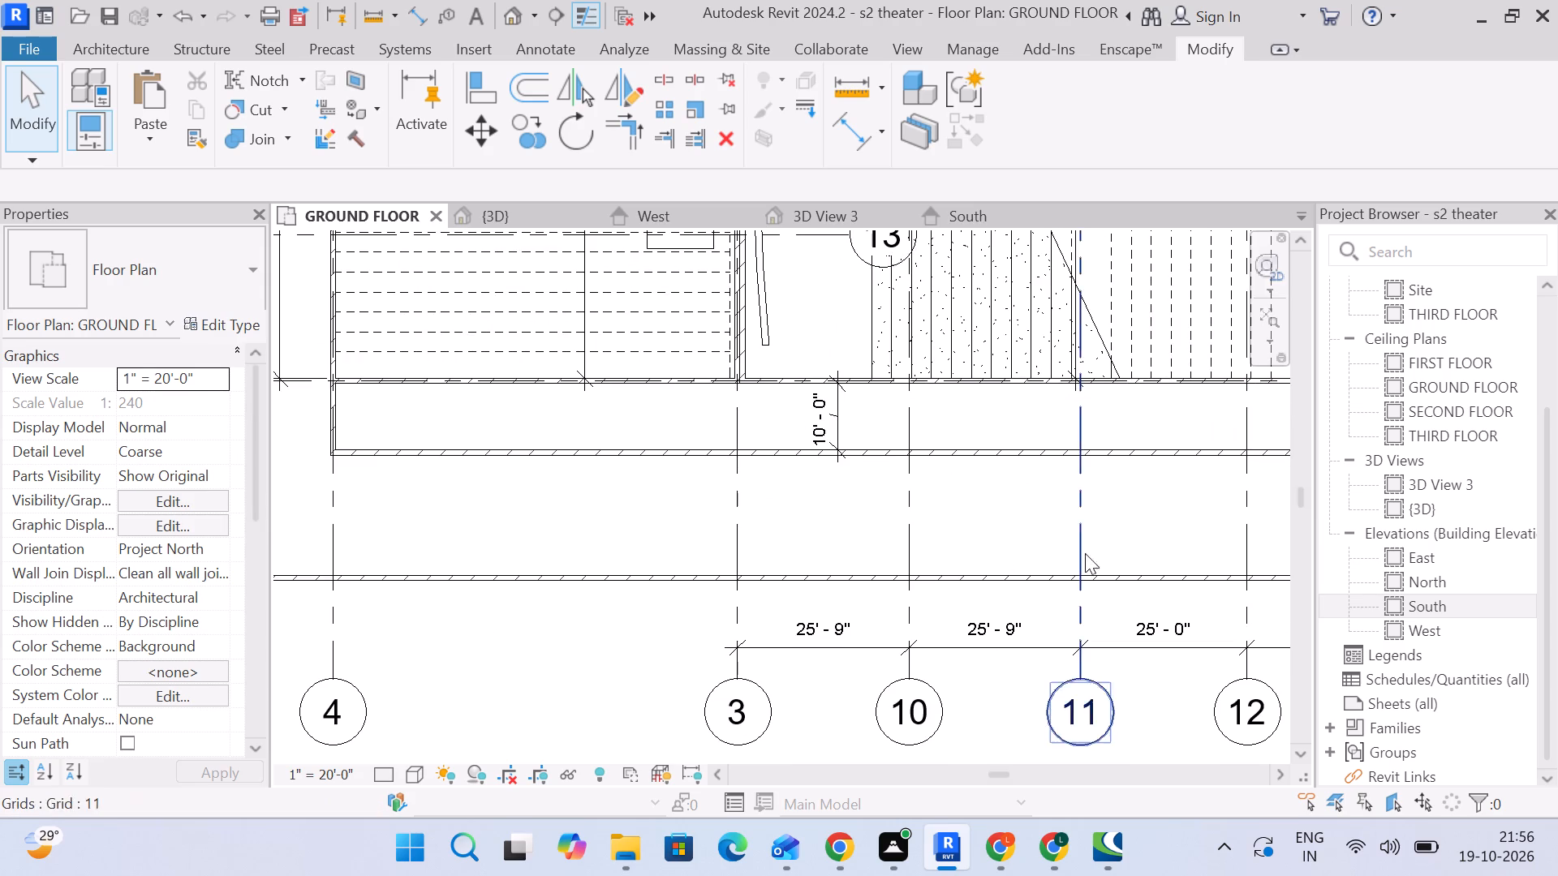
pyautogui.moveTo(1085, 553); pyautogui.dragTo(644, 477, button='middle')
pyautogui.moveTo(734, 543); pyautogui.dragTo(1004, 515, button='middle')
pyautogui.scroll(-3, 1011, 511)
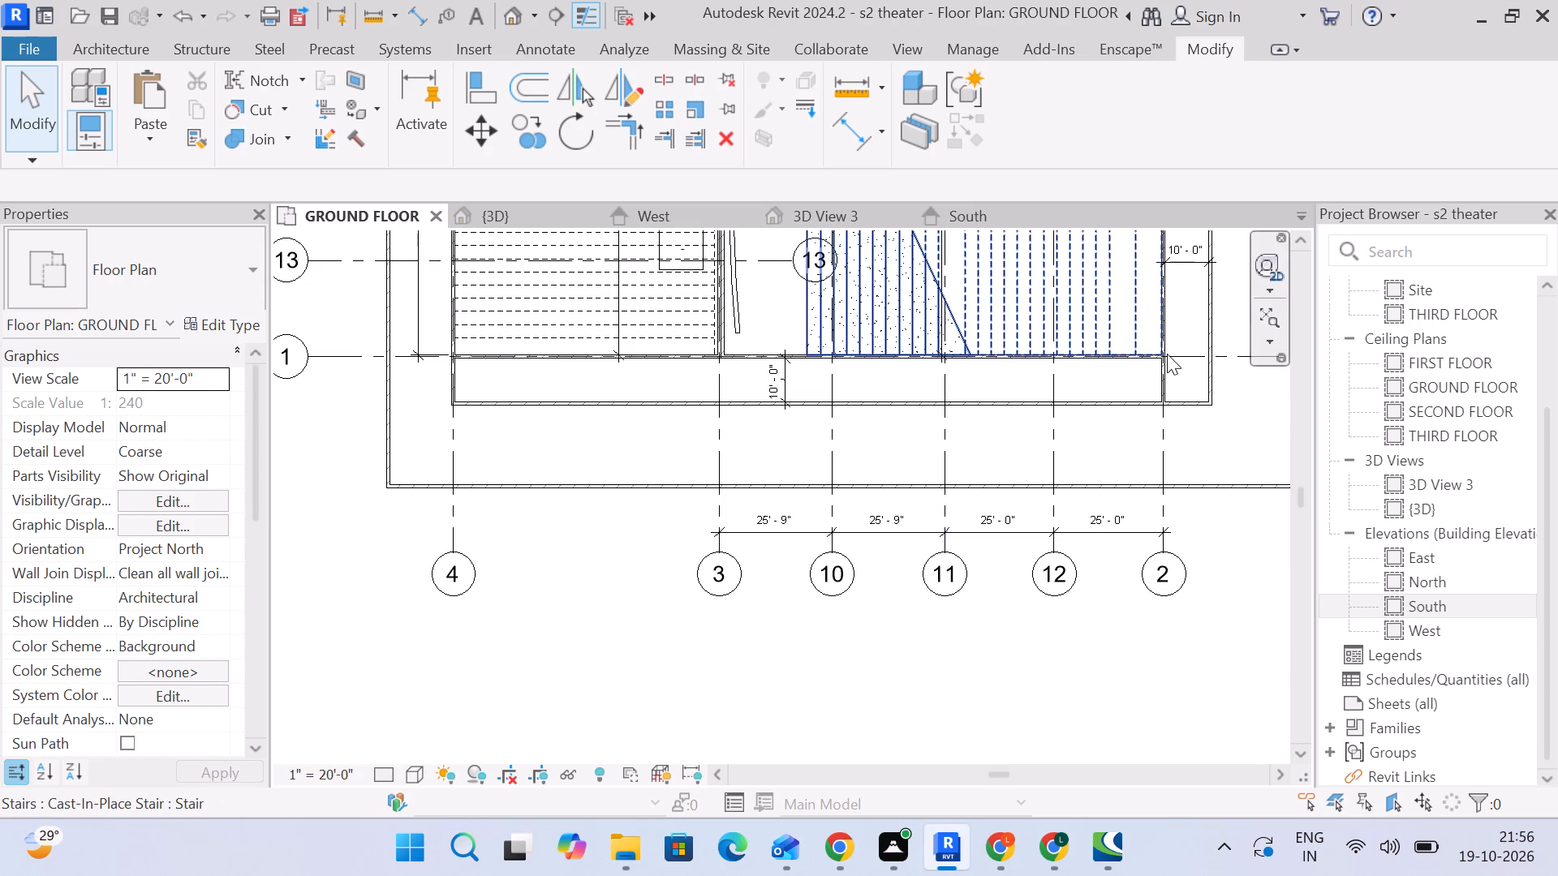
# Move grid 10 by setting its spacing from grid 11 to 25'.
pyautogui.scroll(3, 1167, 354)
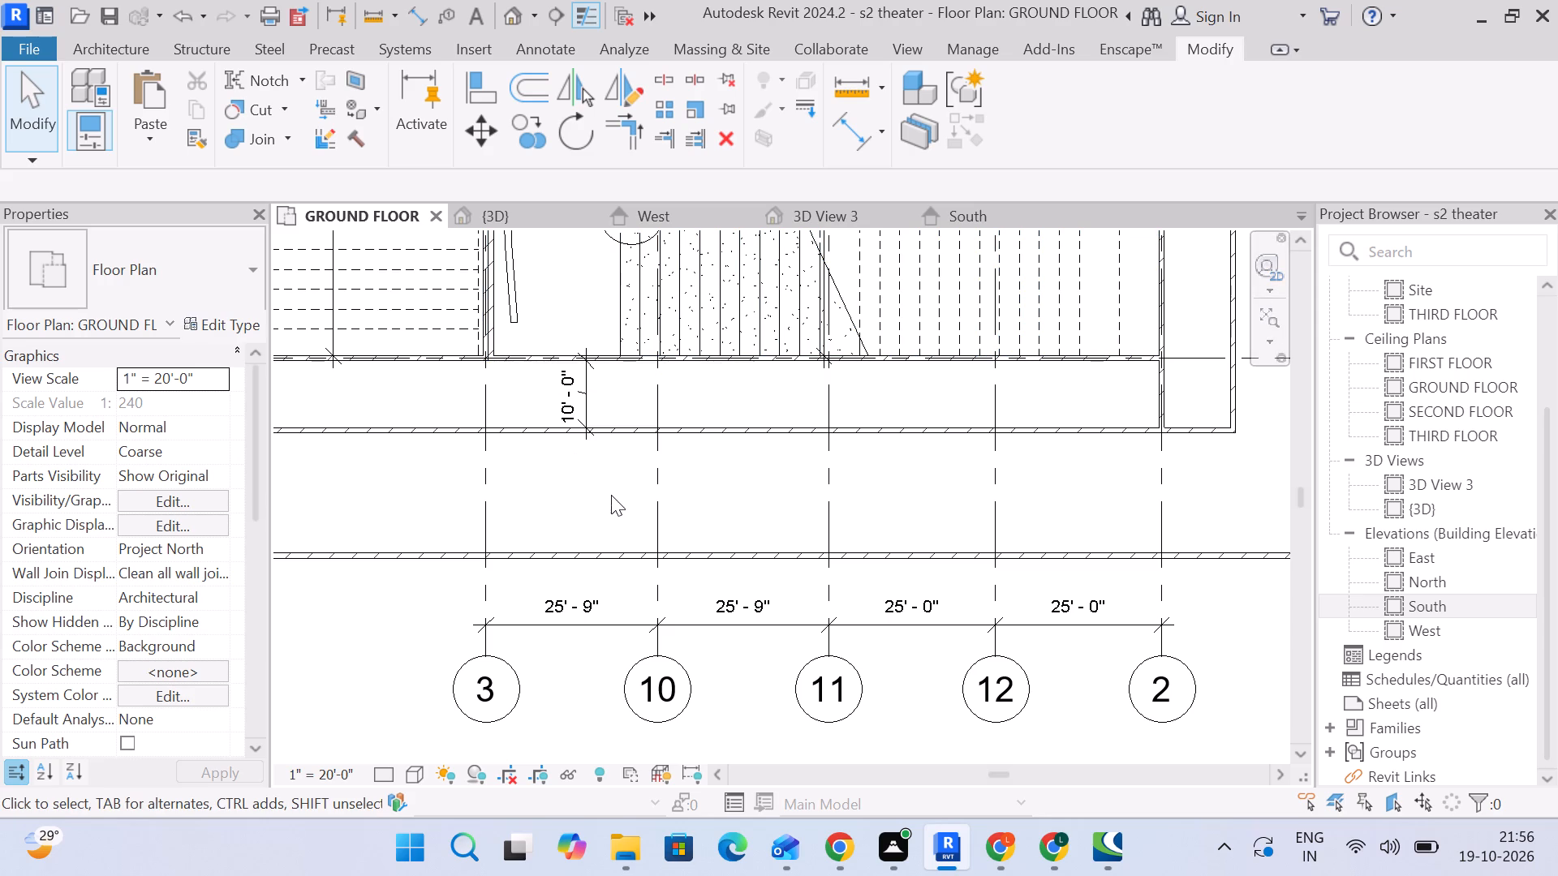
pyautogui.scroll(-4, 613, 497)
pyautogui.moveTo(611, 507); pyautogui.dragTo(749, 477, button='middle')
pyautogui.scroll(4, 735, 523)
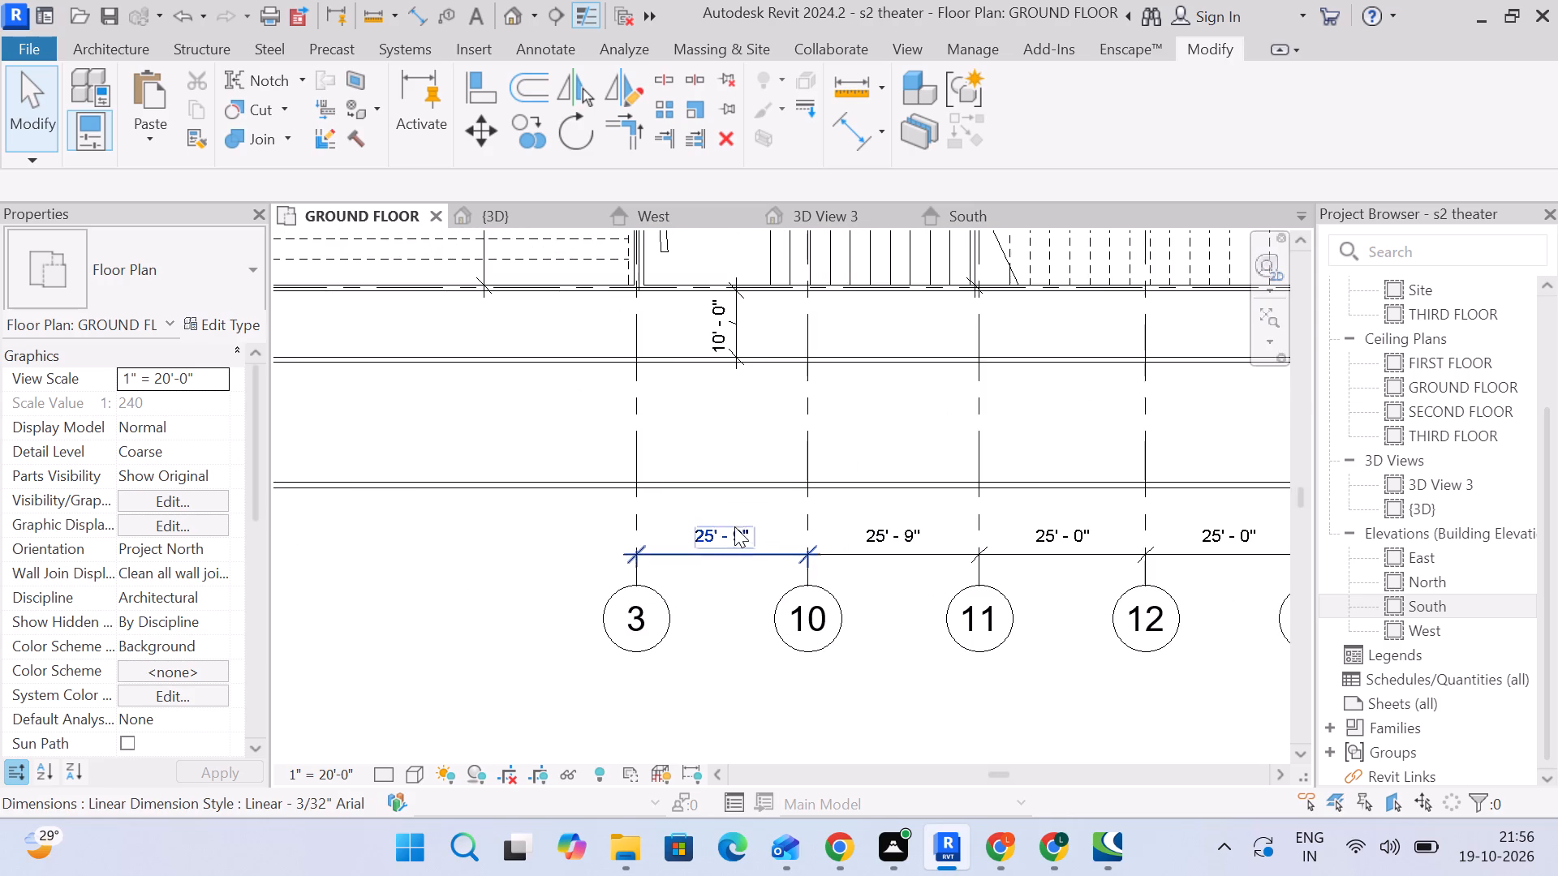
pyautogui.click(882, 536)
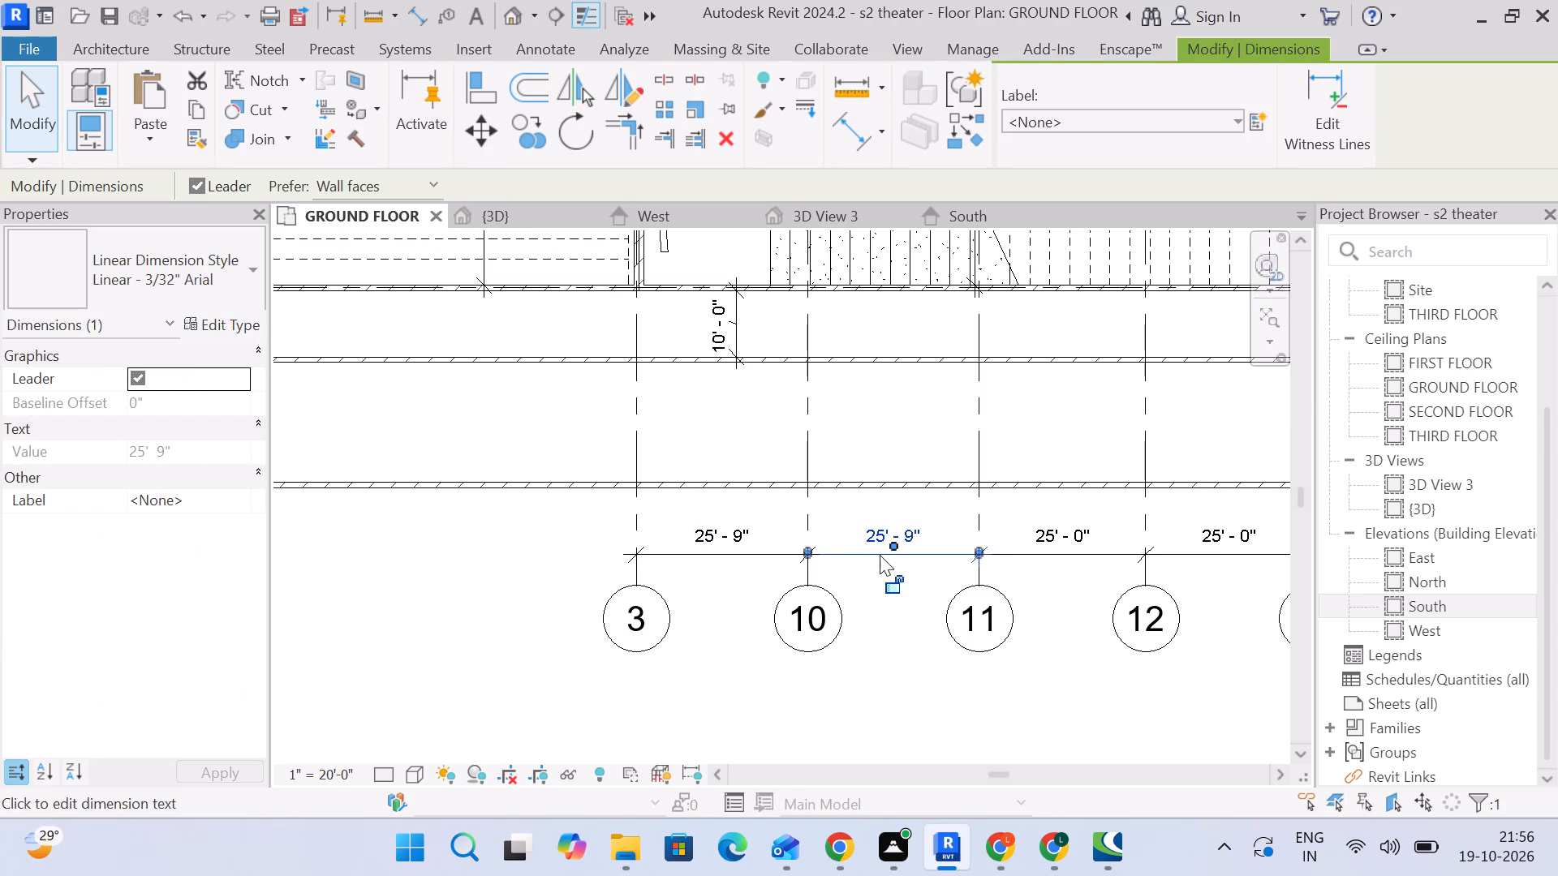
pyautogui.click(813, 509)
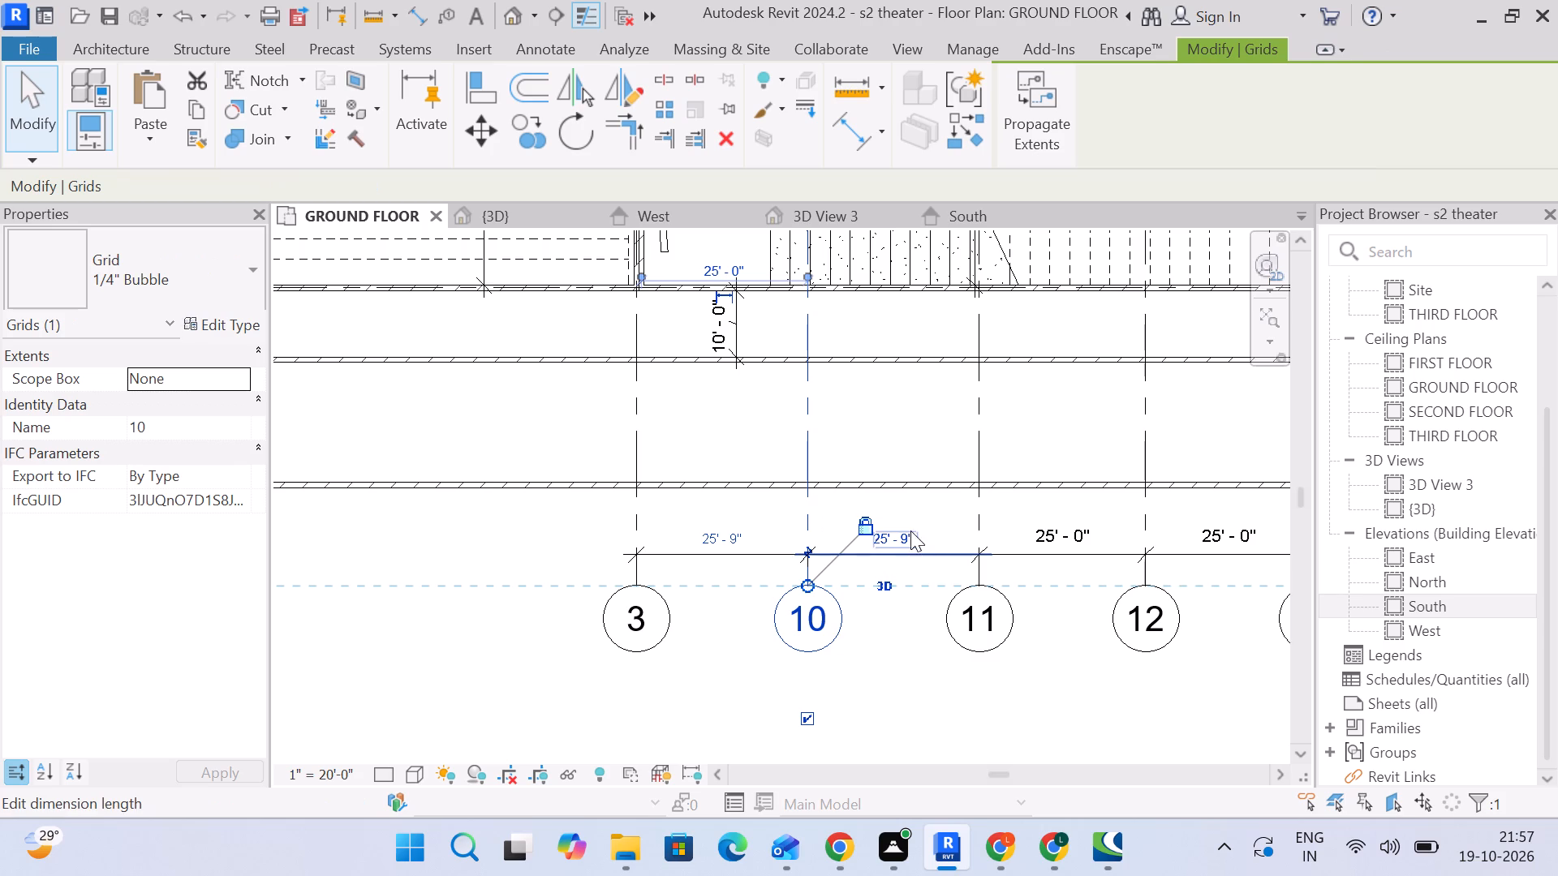
pyautogui.click(909, 538)
pyautogui.write('25')
pyautogui.press('Return')
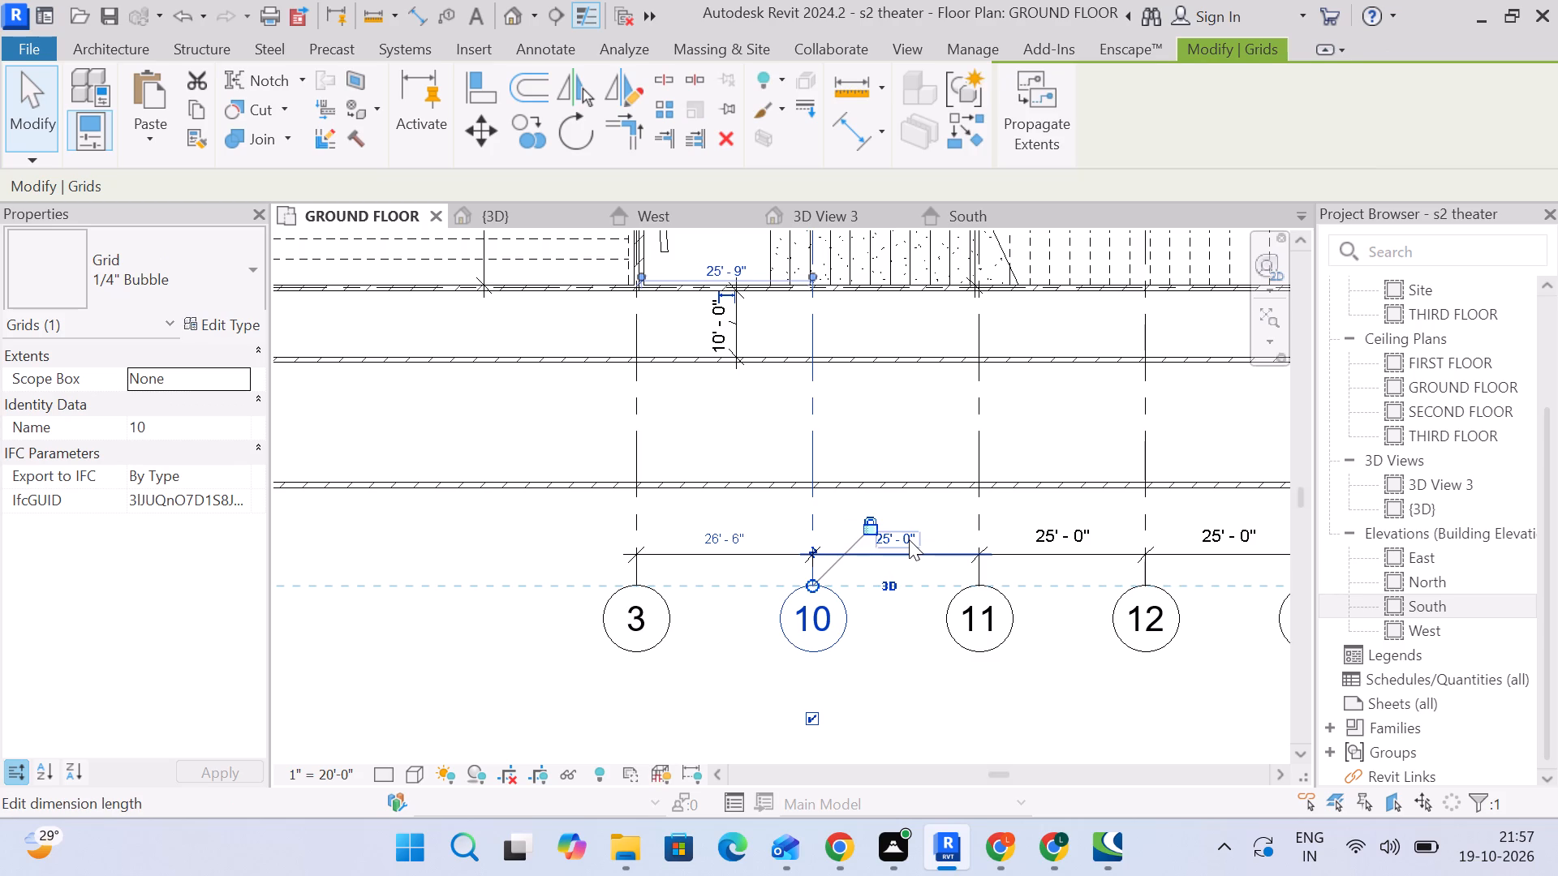
pyautogui.click(712, 642)
# Extend grids 13, 14 and 15 together eastward until their bubbles align with the other eastern grid bubbles.
pyautogui.scroll(-4, 712, 642)
pyautogui.moveTo(708, 645); pyautogui.dragTo(766, 626, button='middle')
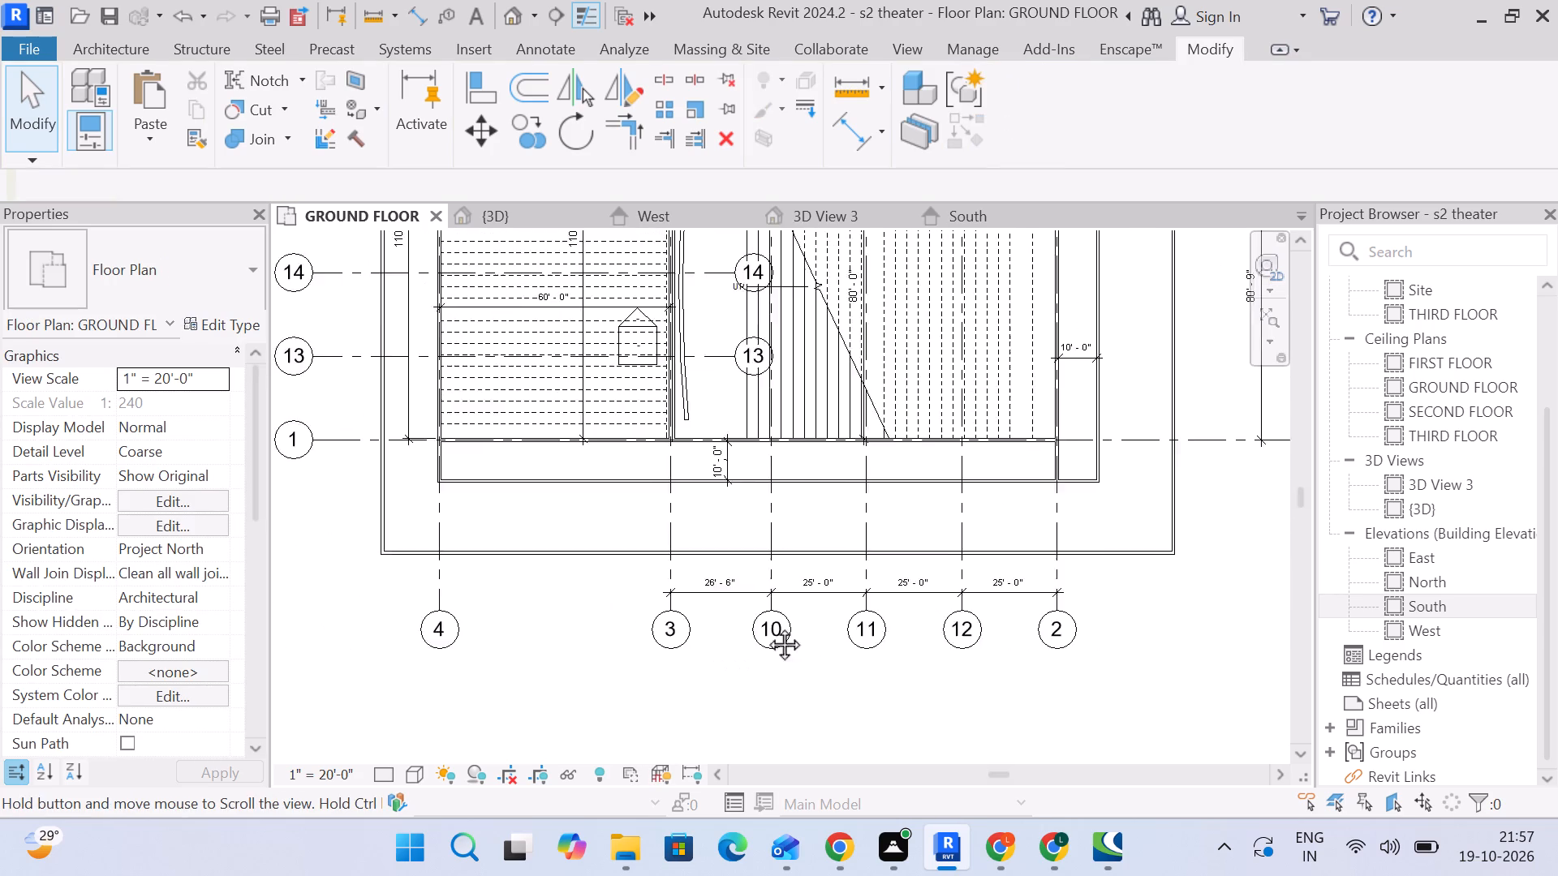
pyautogui.moveTo(766, 626); pyautogui.dragTo(788, 621, button='middle')
pyautogui.scroll(-2, 794, 620)
pyautogui.moveTo(794, 629); pyautogui.dragTo(849, 746, button='middle')
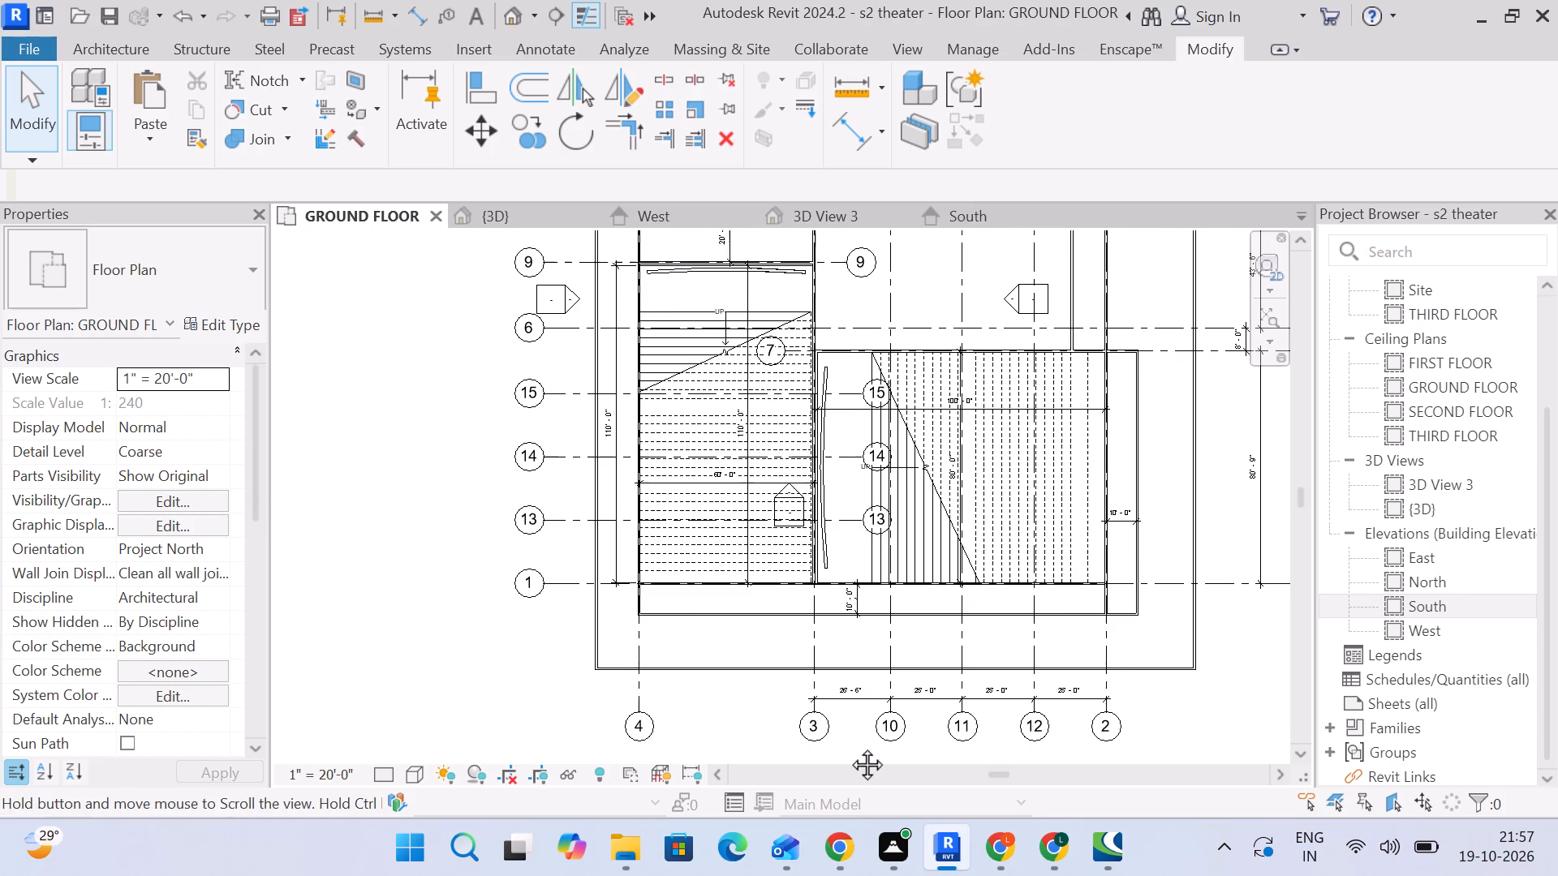
pyautogui.scroll(1, 738, 637)
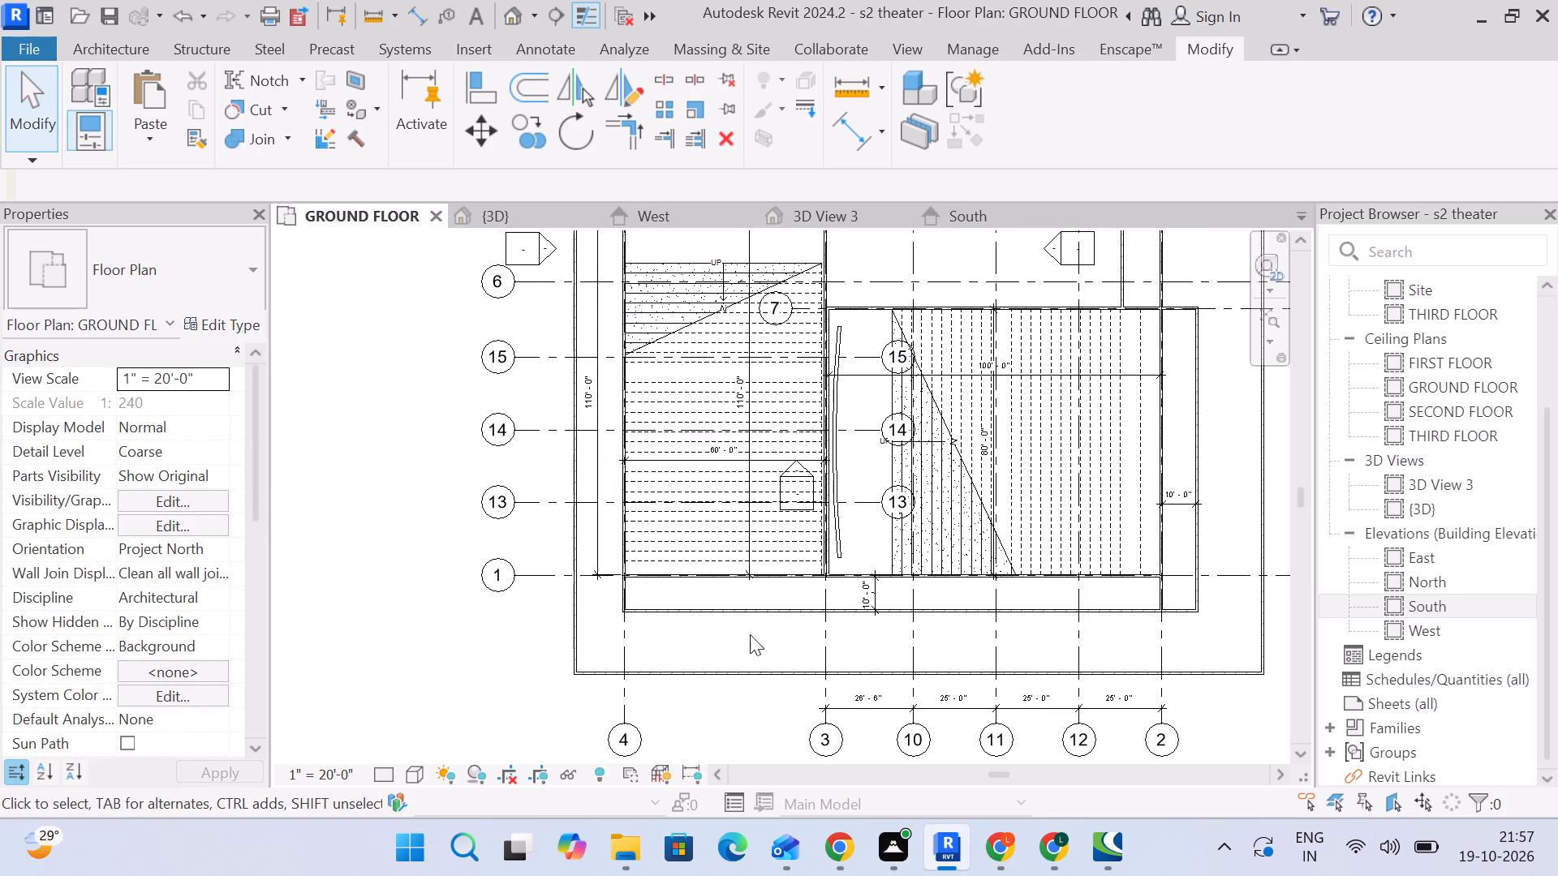
pyautogui.scroll(-1, 910, 670)
pyautogui.moveTo(1110, 550); pyautogui.dragTo(1026, 575, button='middle')
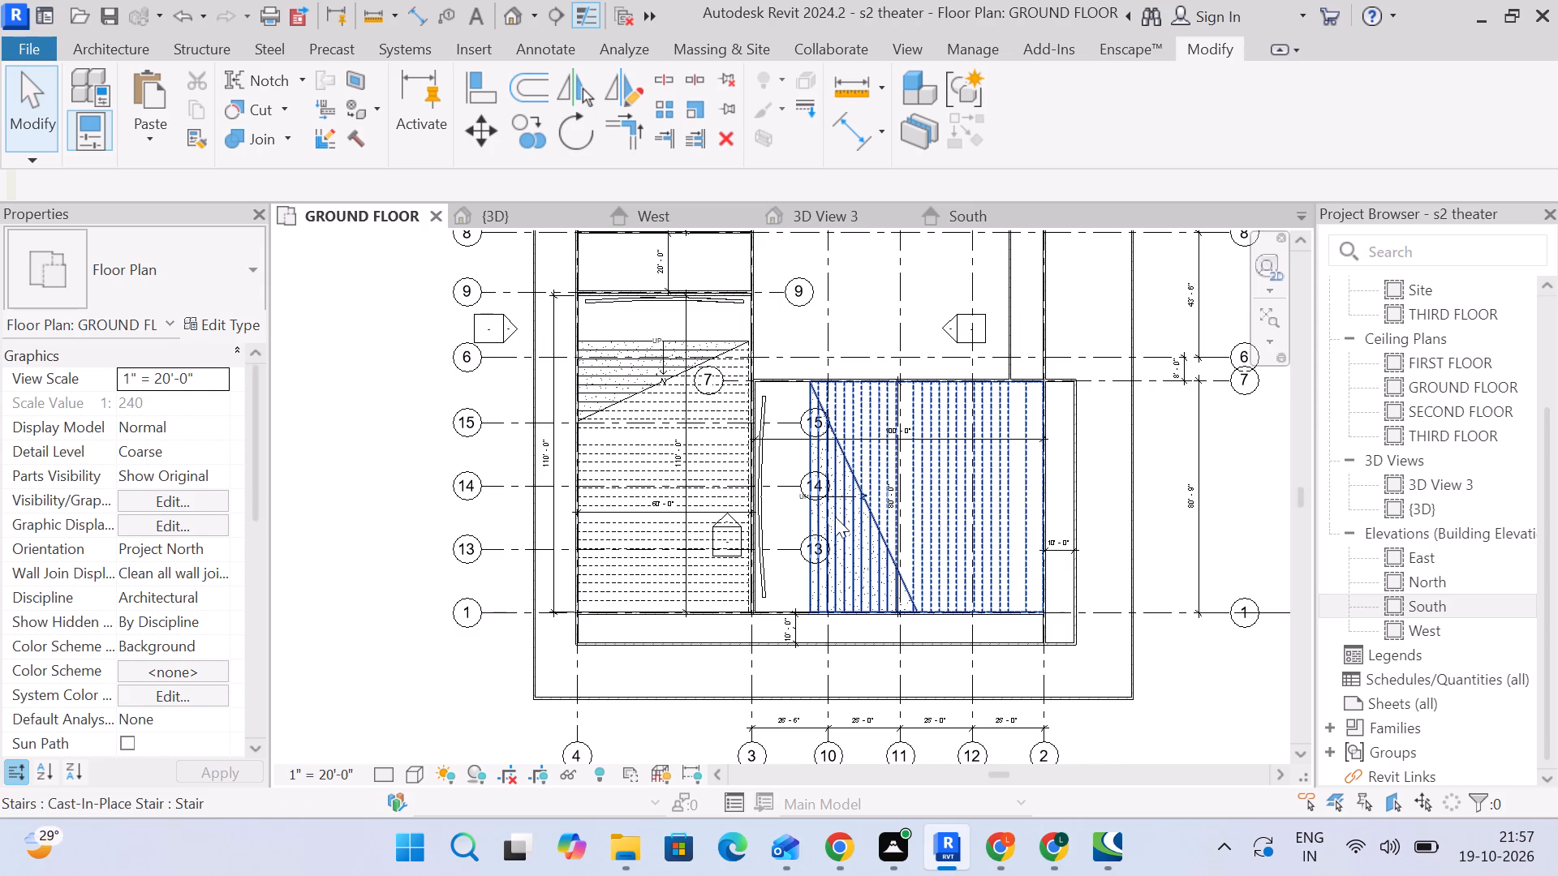
pyautogui.scroll(3, 807, 492)
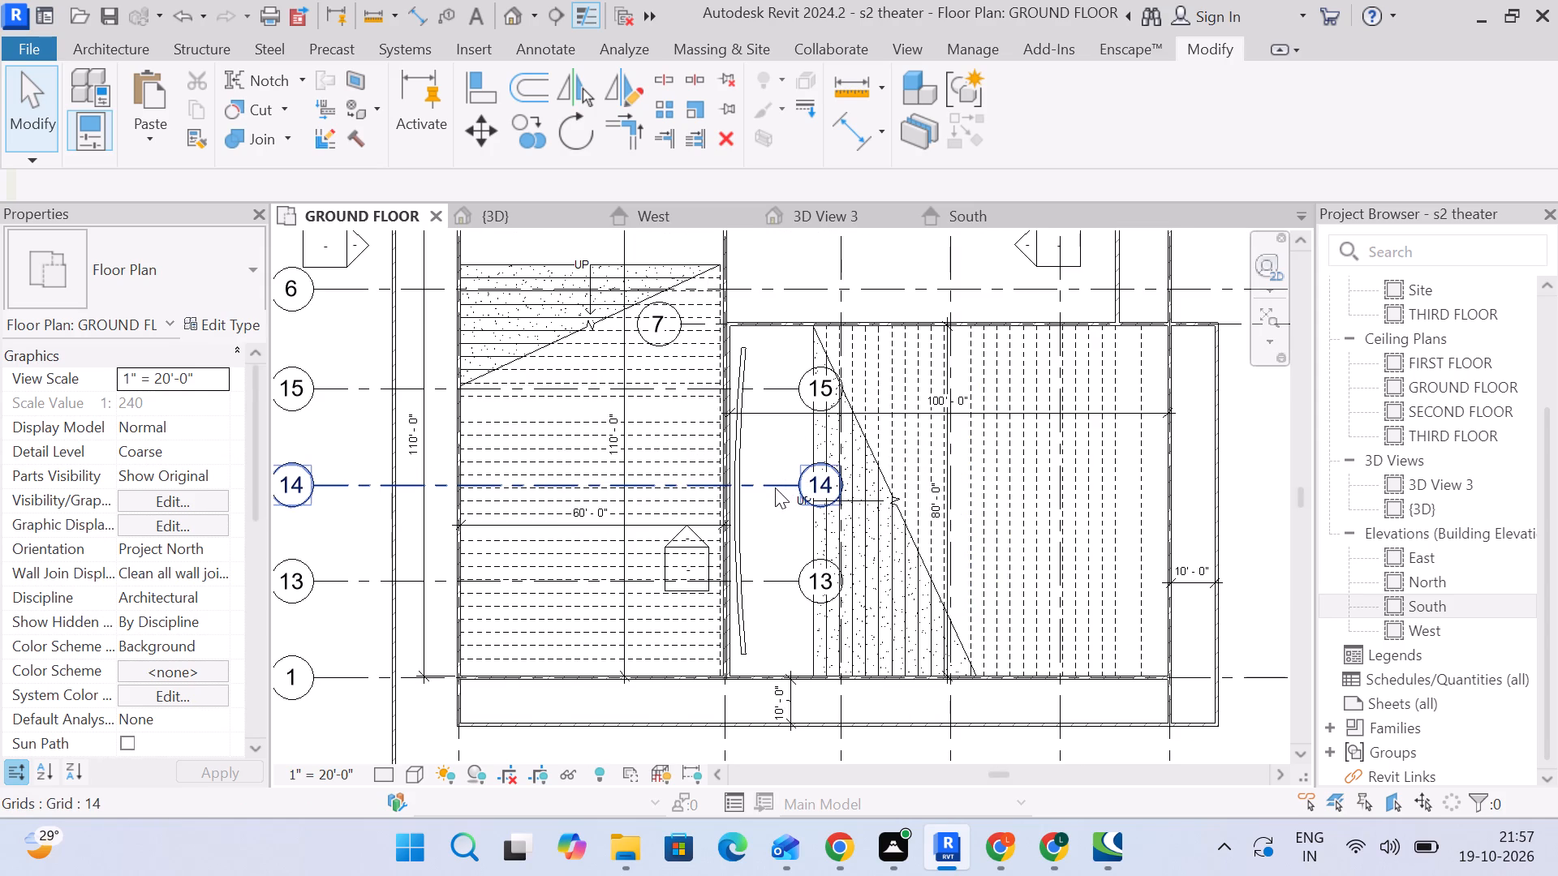
pyautogui.click(775, 487)
pyautogui.scroll(-3, 774, 490)
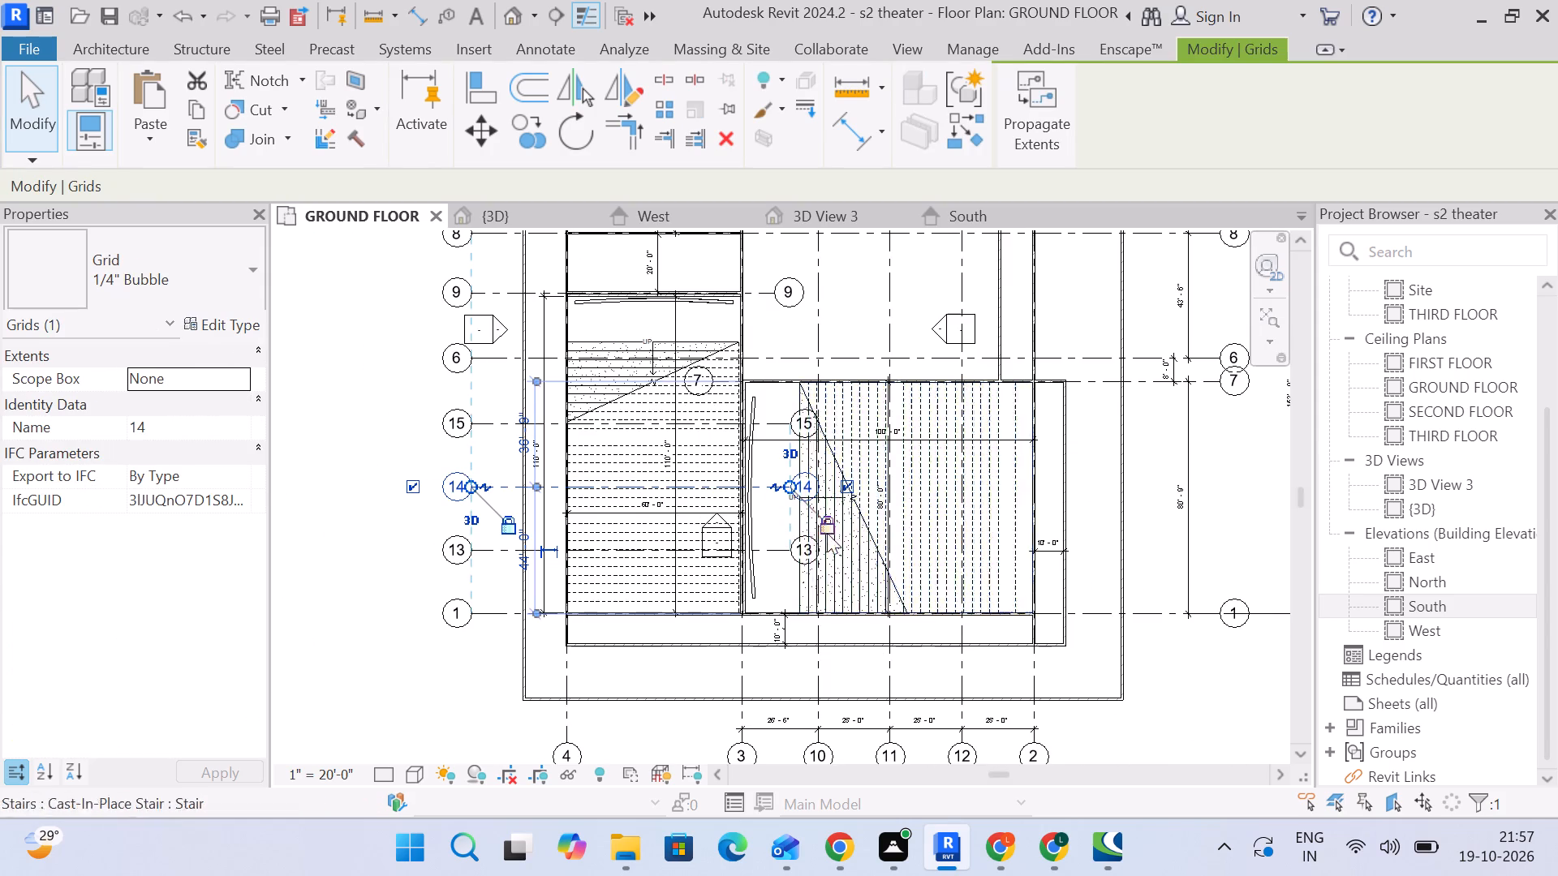
pyautogui.moveTo(980, 517); pyautogui.dragTo(841, 525, button='middle')
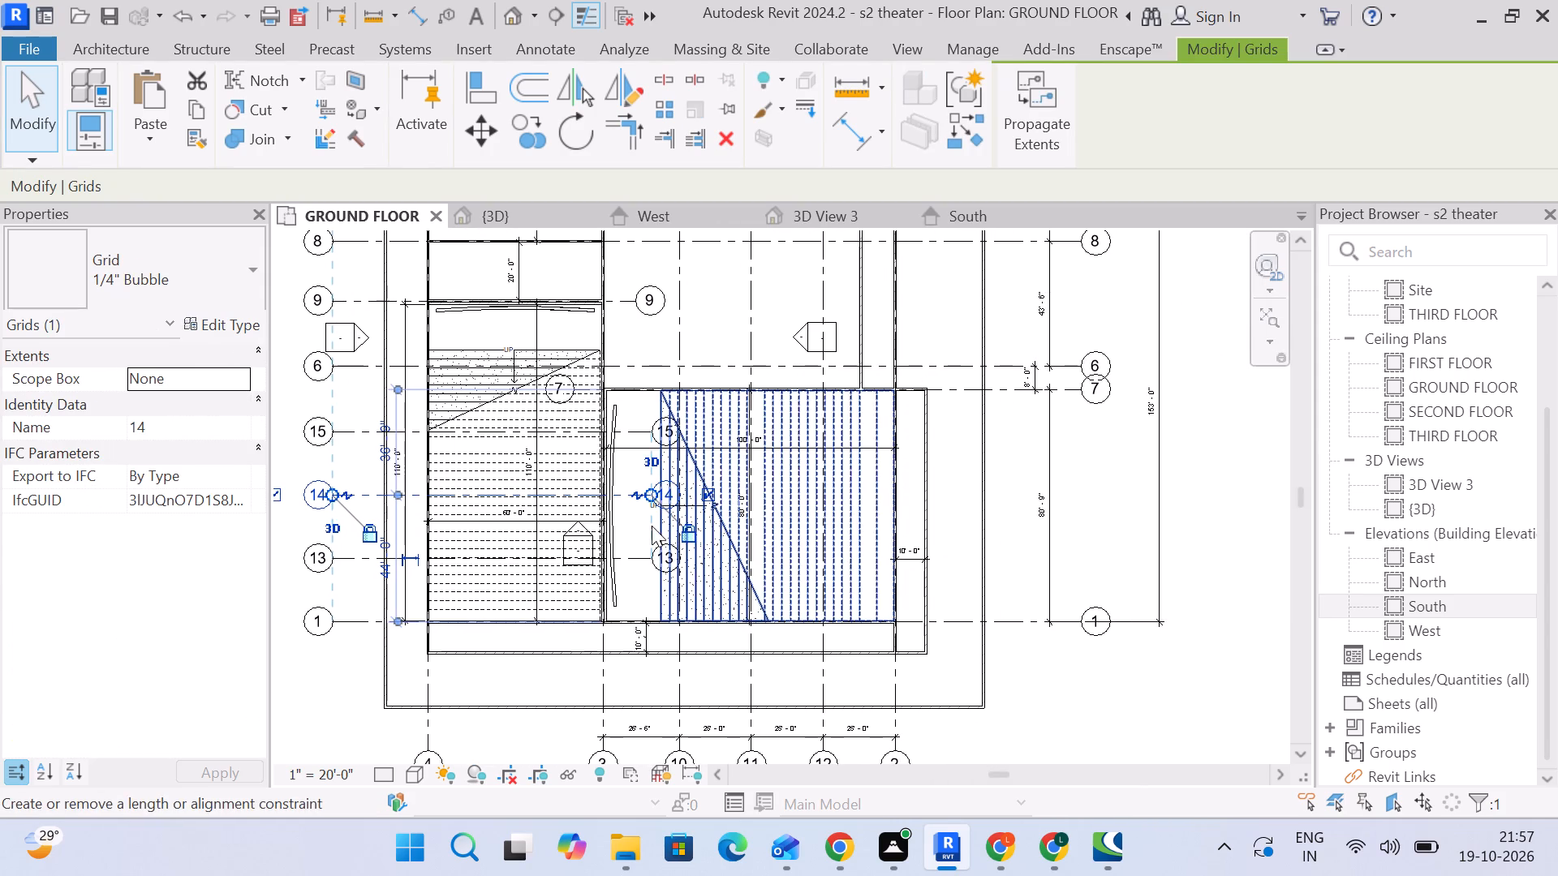
pyautogui.moveTo(649, 489); pyautogui.dragTo(1025, 483)
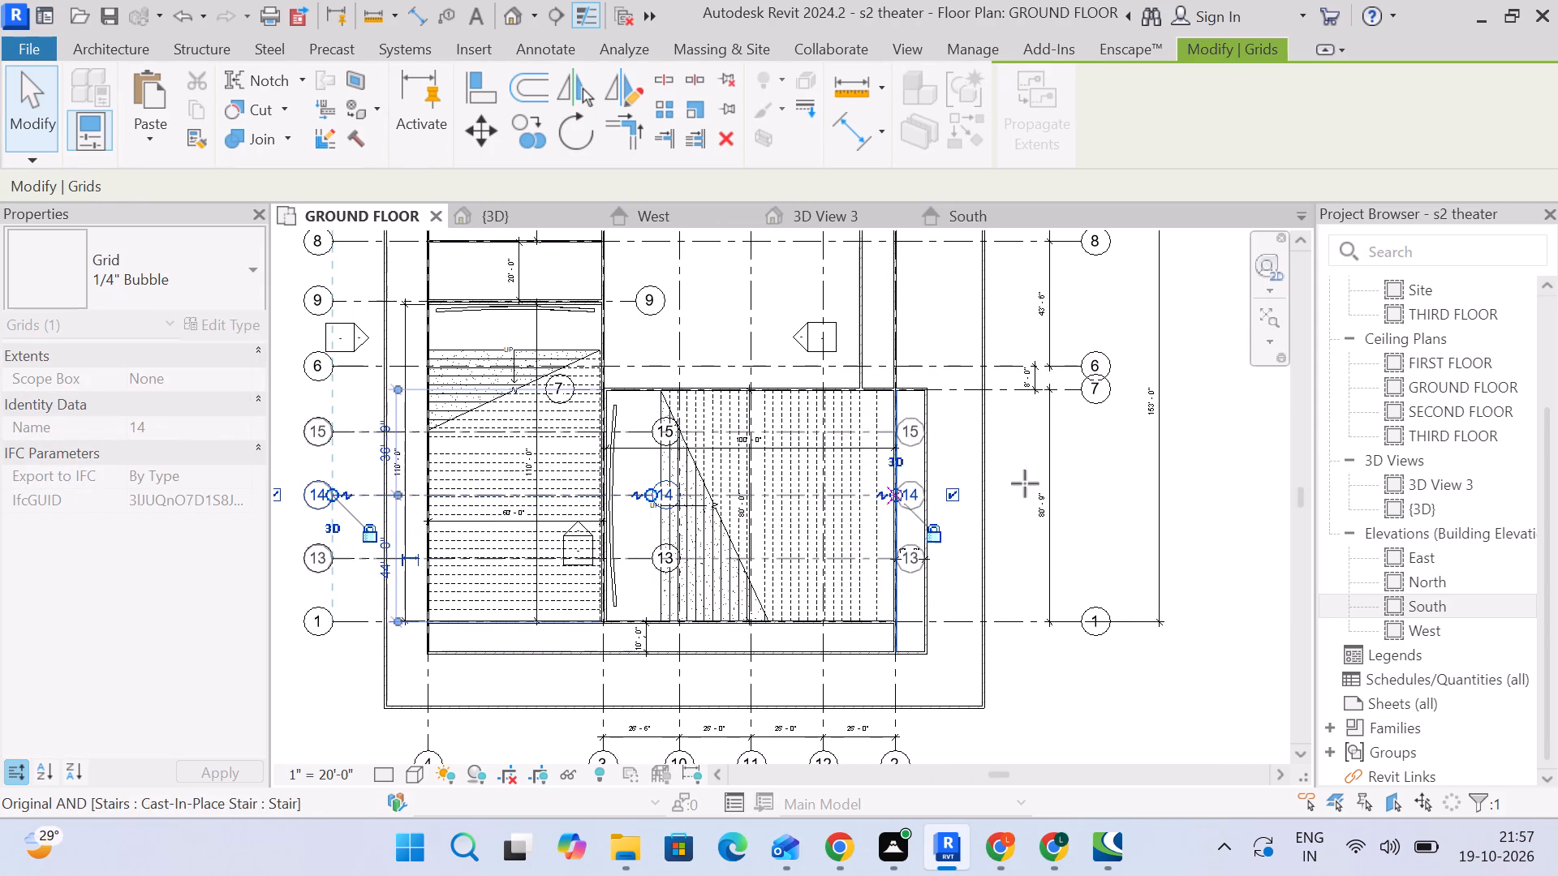
pyautogui.moveTo(1025, 483); pyautogui.dragTo(1083, 488)
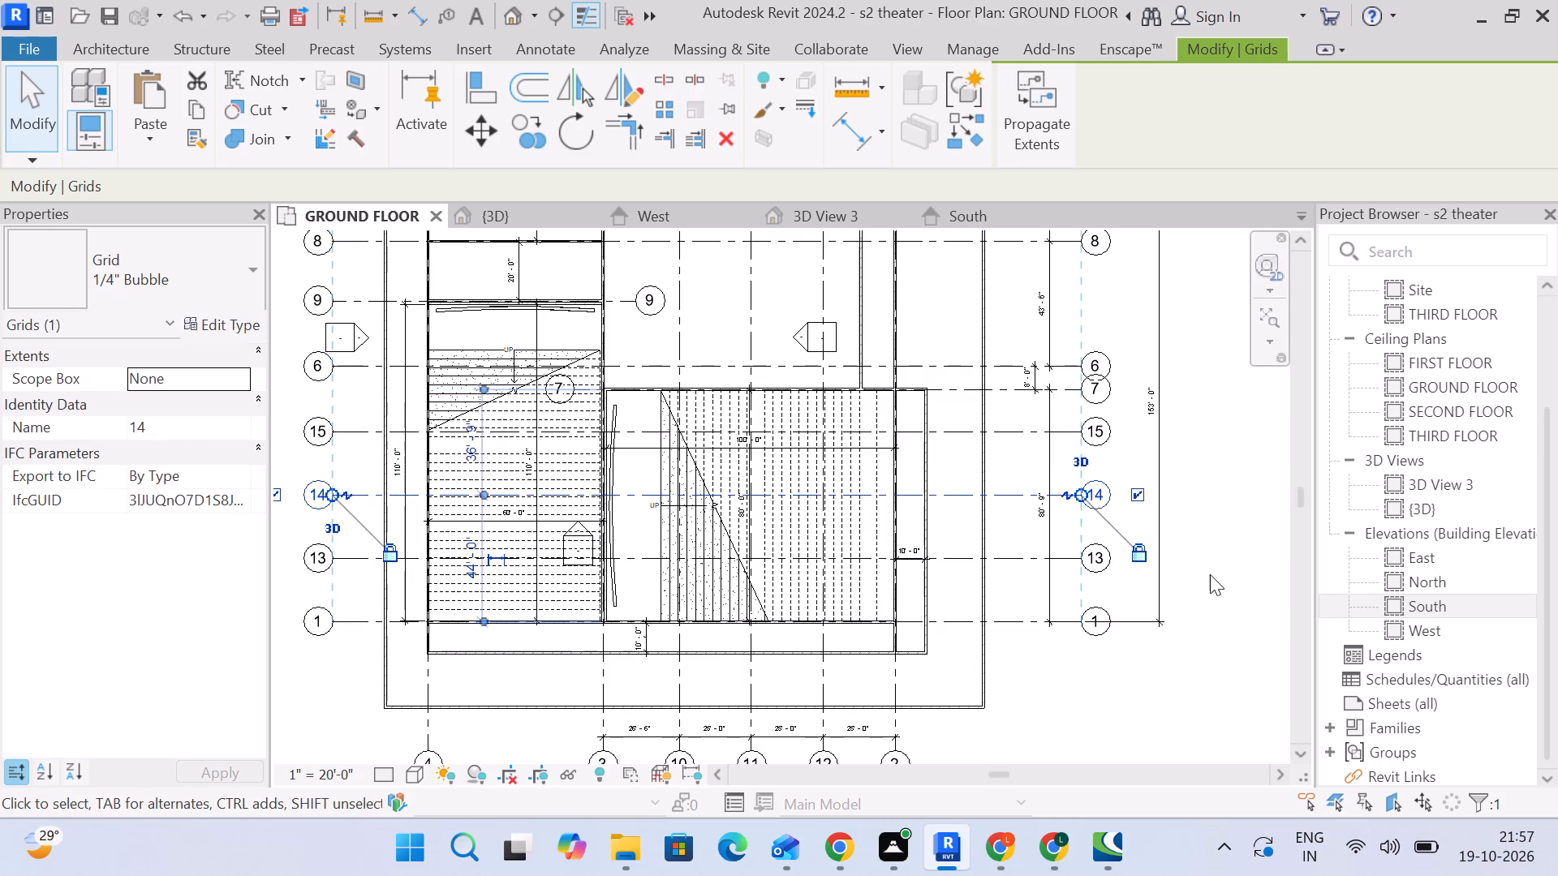
pyautogui.click(1253, 579)
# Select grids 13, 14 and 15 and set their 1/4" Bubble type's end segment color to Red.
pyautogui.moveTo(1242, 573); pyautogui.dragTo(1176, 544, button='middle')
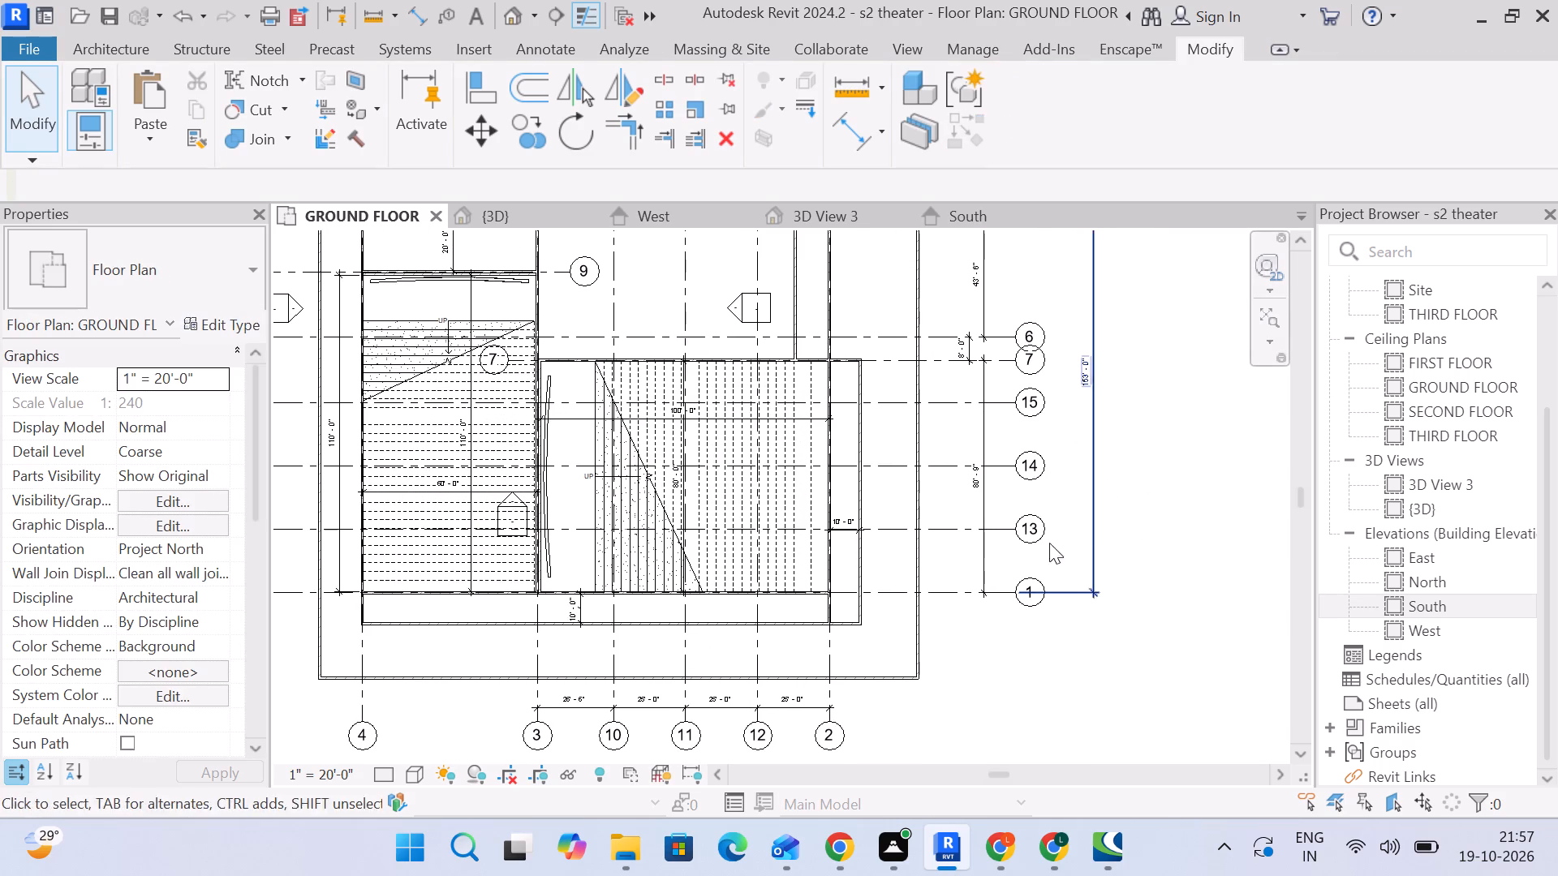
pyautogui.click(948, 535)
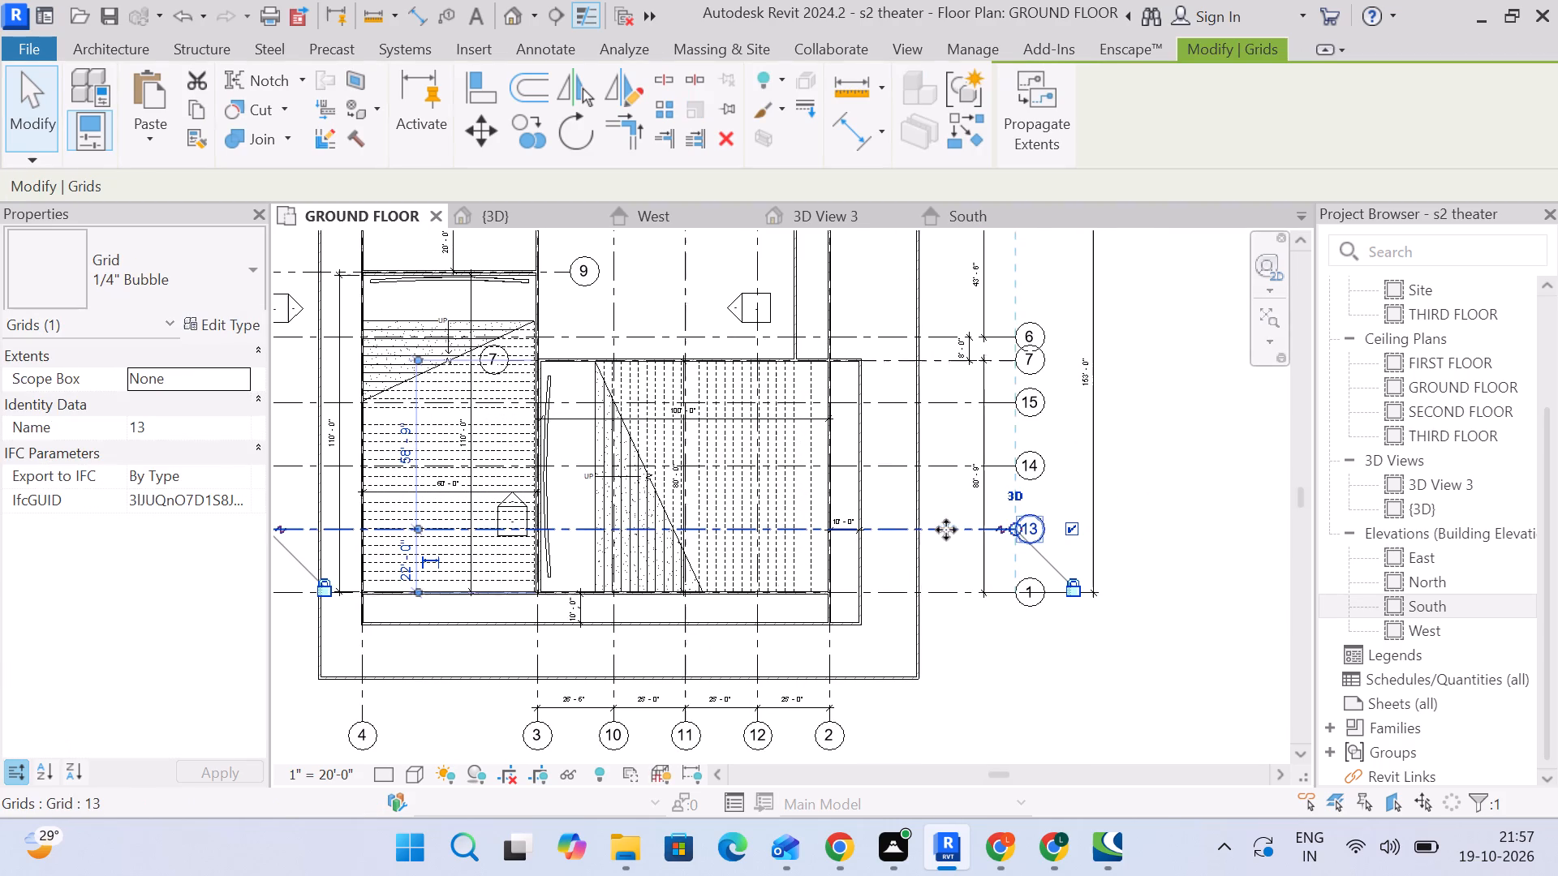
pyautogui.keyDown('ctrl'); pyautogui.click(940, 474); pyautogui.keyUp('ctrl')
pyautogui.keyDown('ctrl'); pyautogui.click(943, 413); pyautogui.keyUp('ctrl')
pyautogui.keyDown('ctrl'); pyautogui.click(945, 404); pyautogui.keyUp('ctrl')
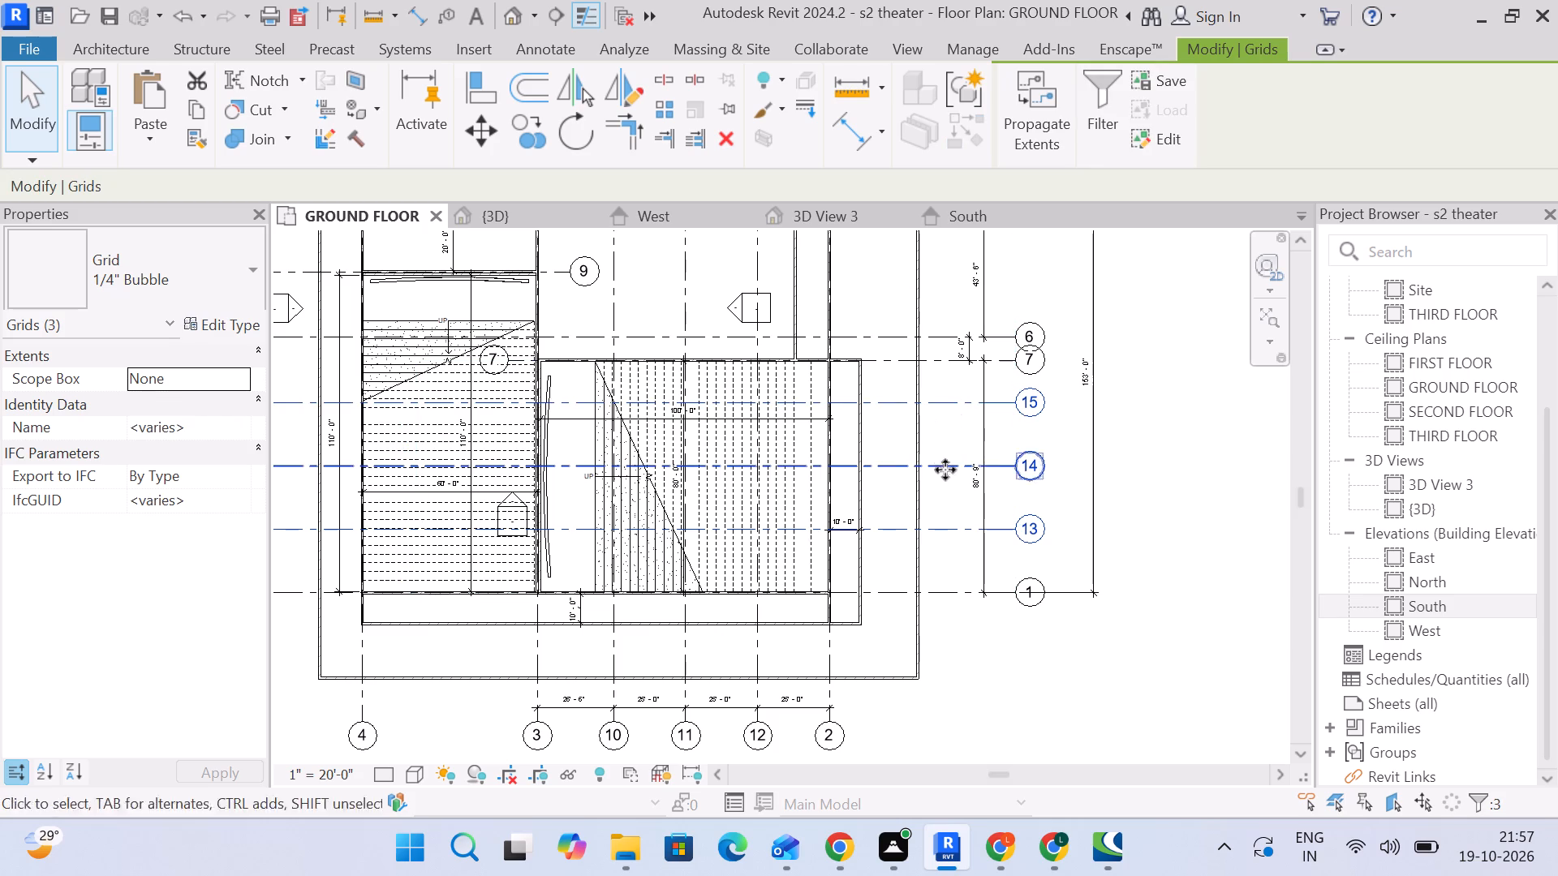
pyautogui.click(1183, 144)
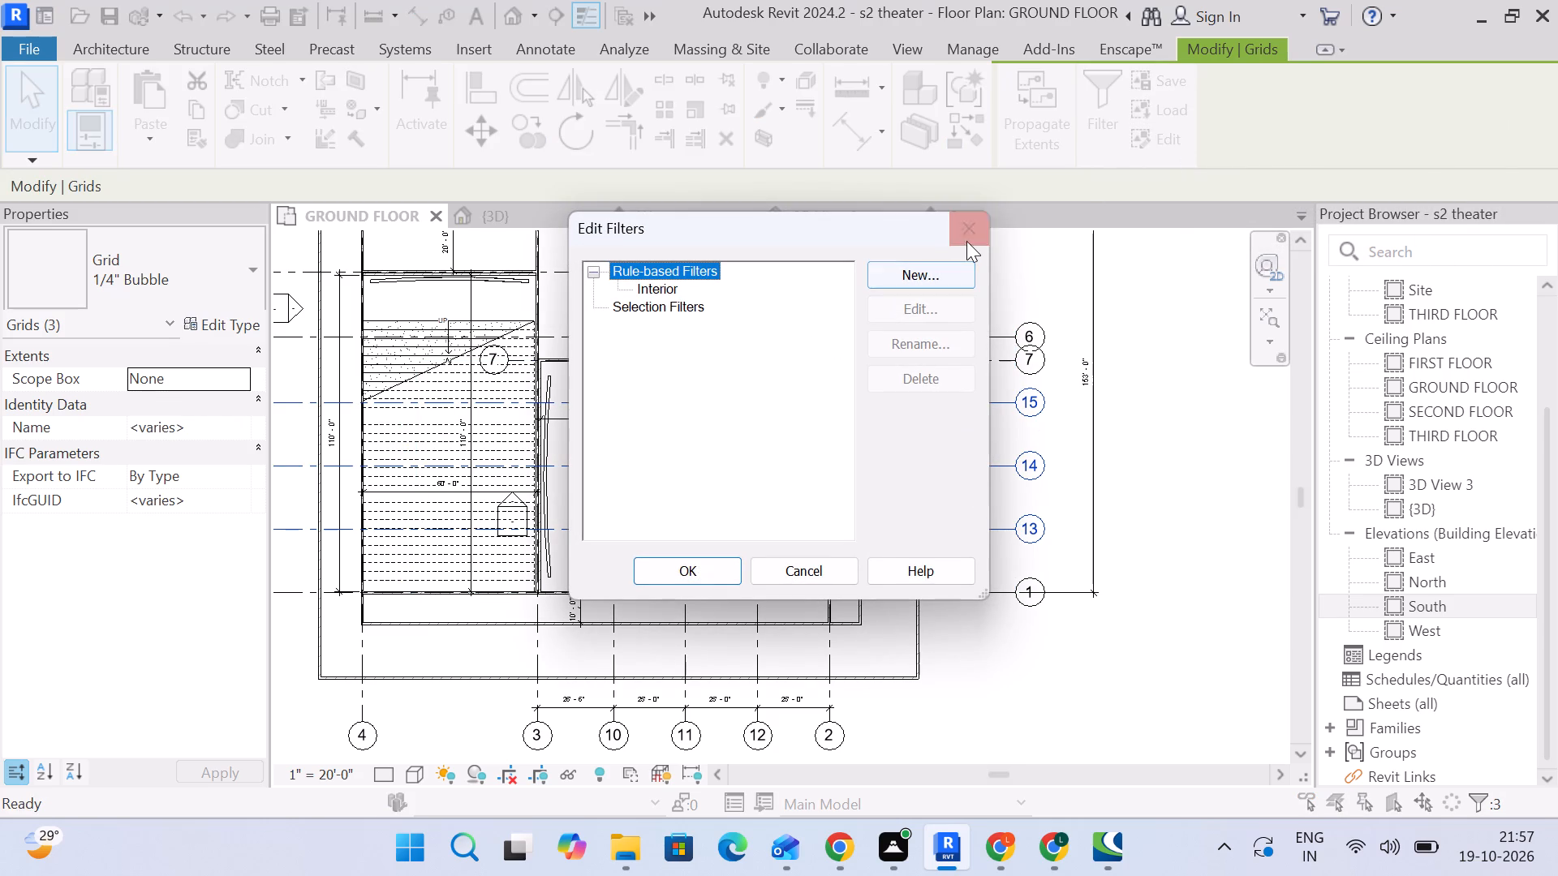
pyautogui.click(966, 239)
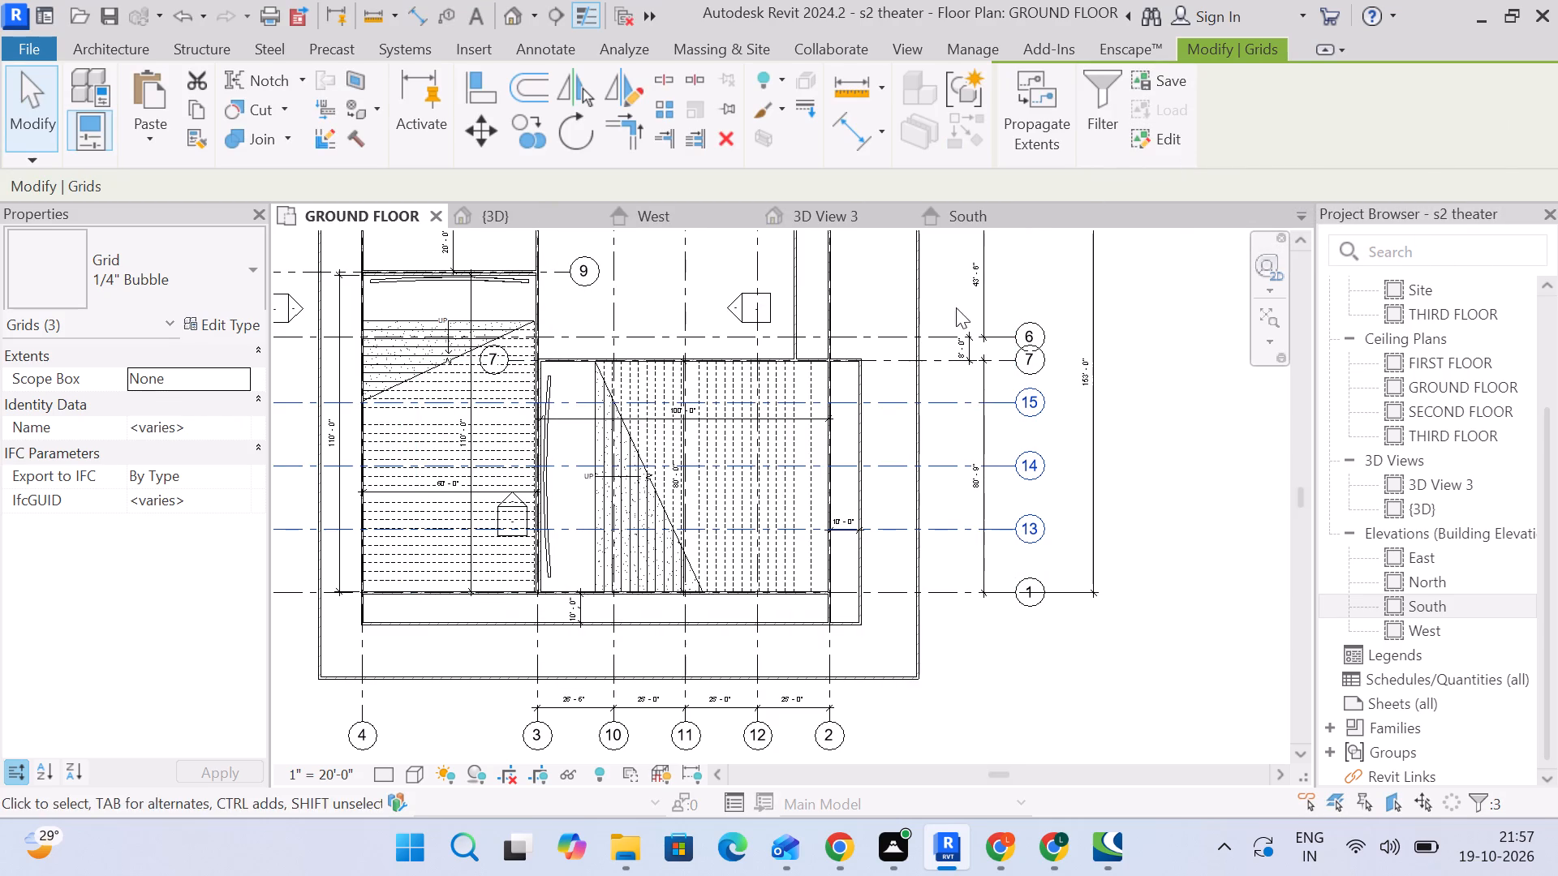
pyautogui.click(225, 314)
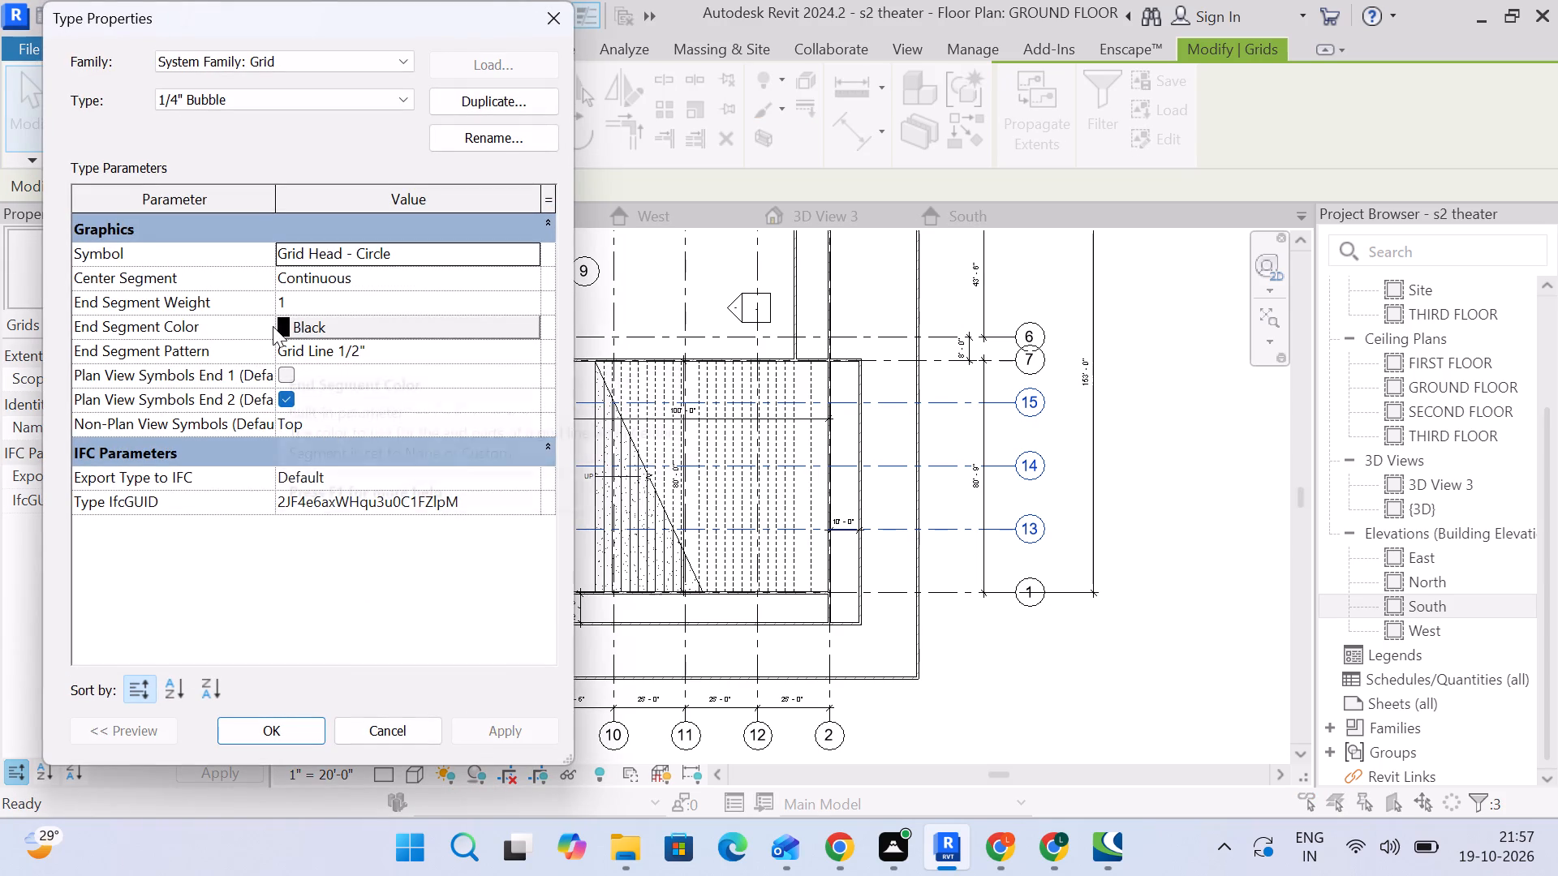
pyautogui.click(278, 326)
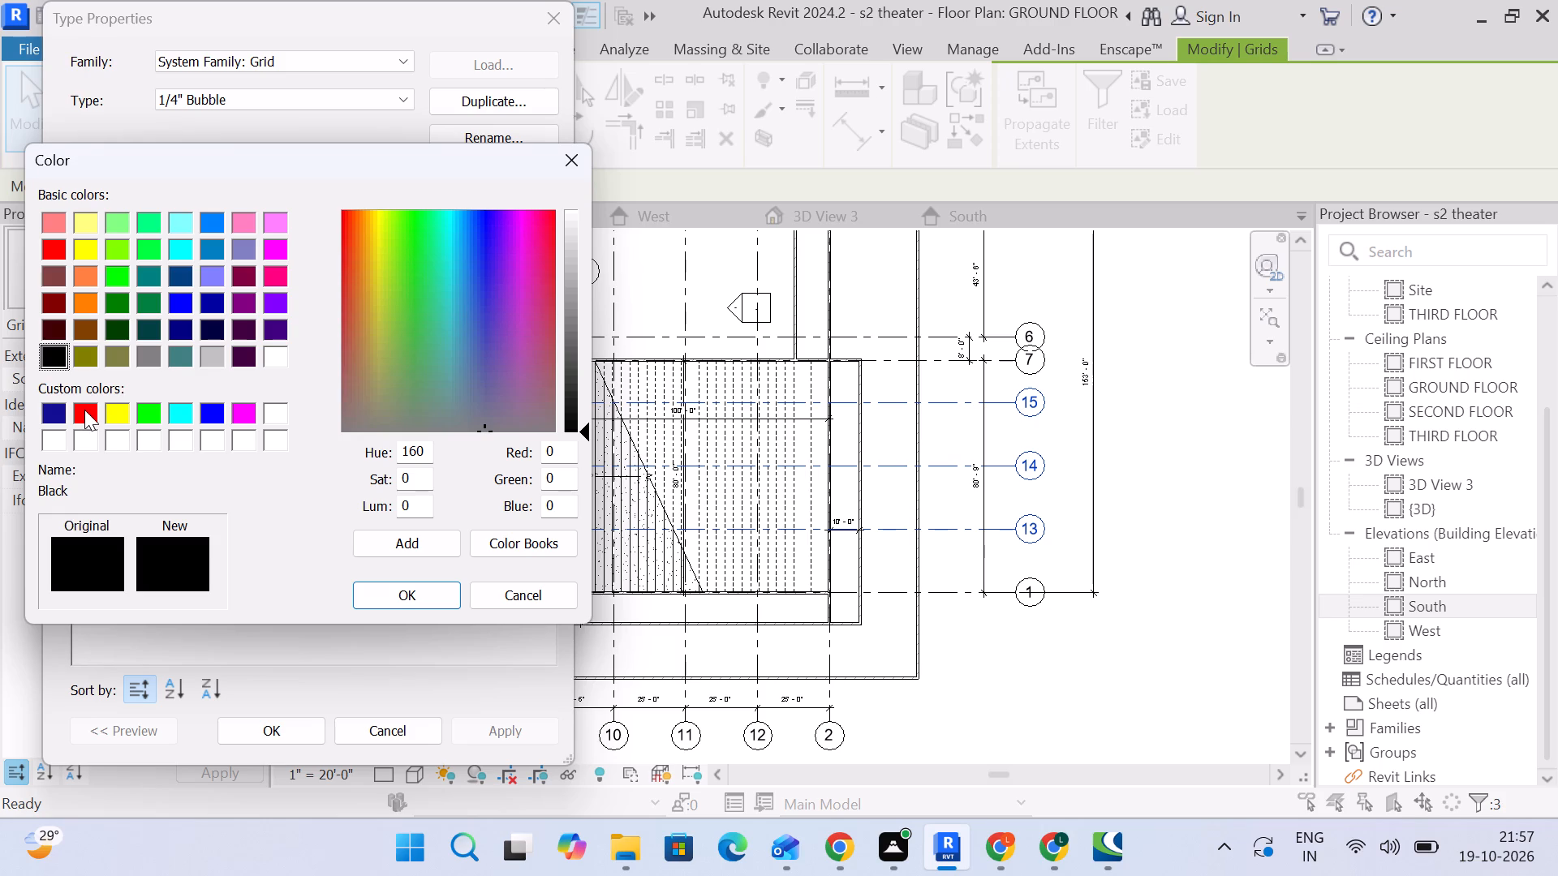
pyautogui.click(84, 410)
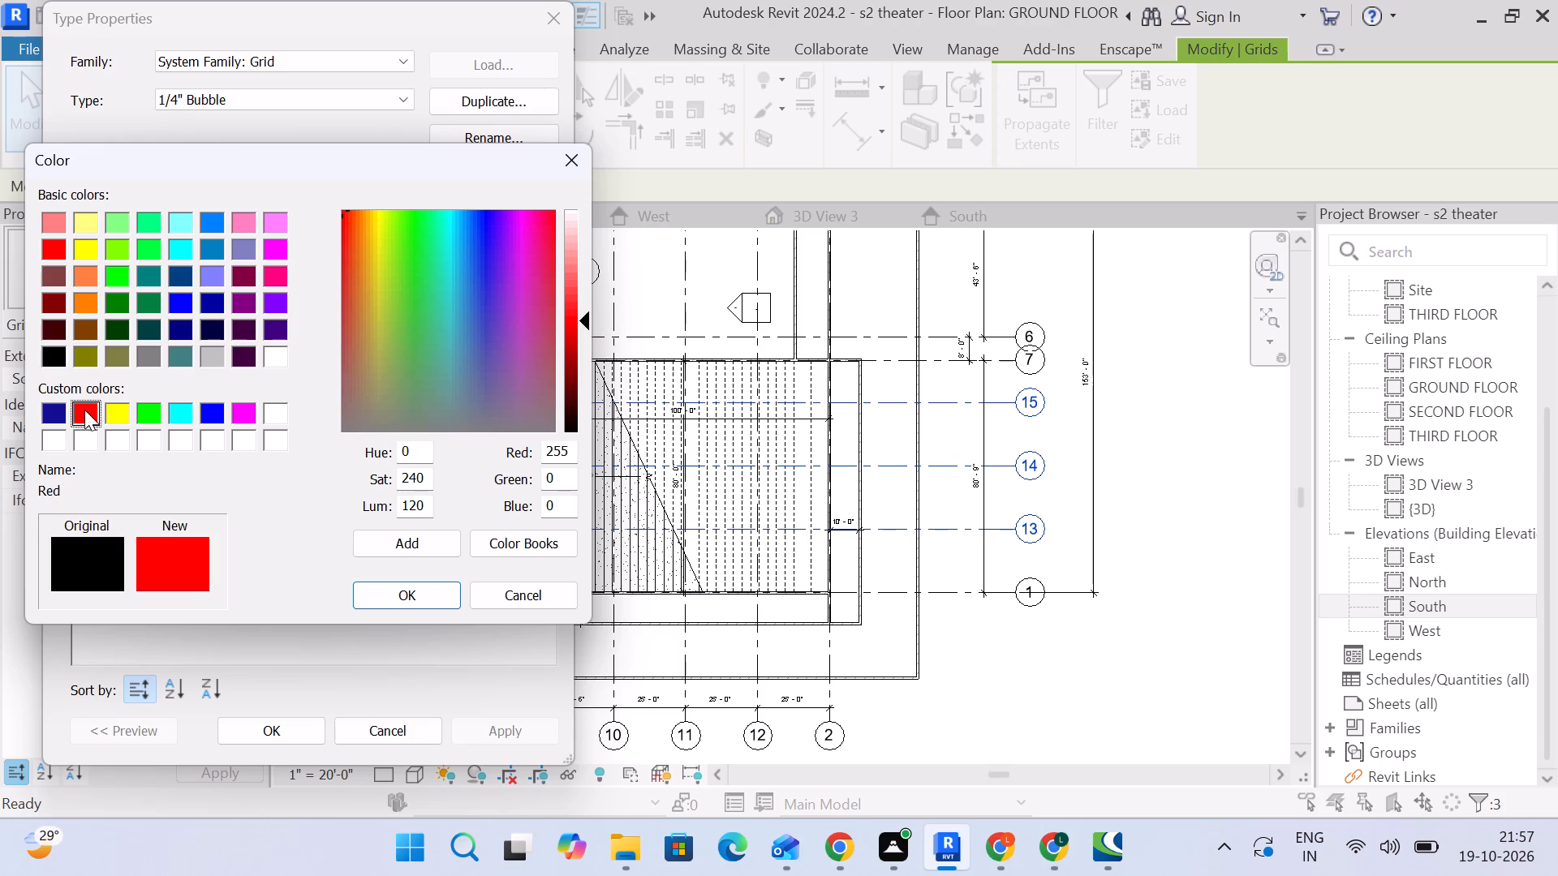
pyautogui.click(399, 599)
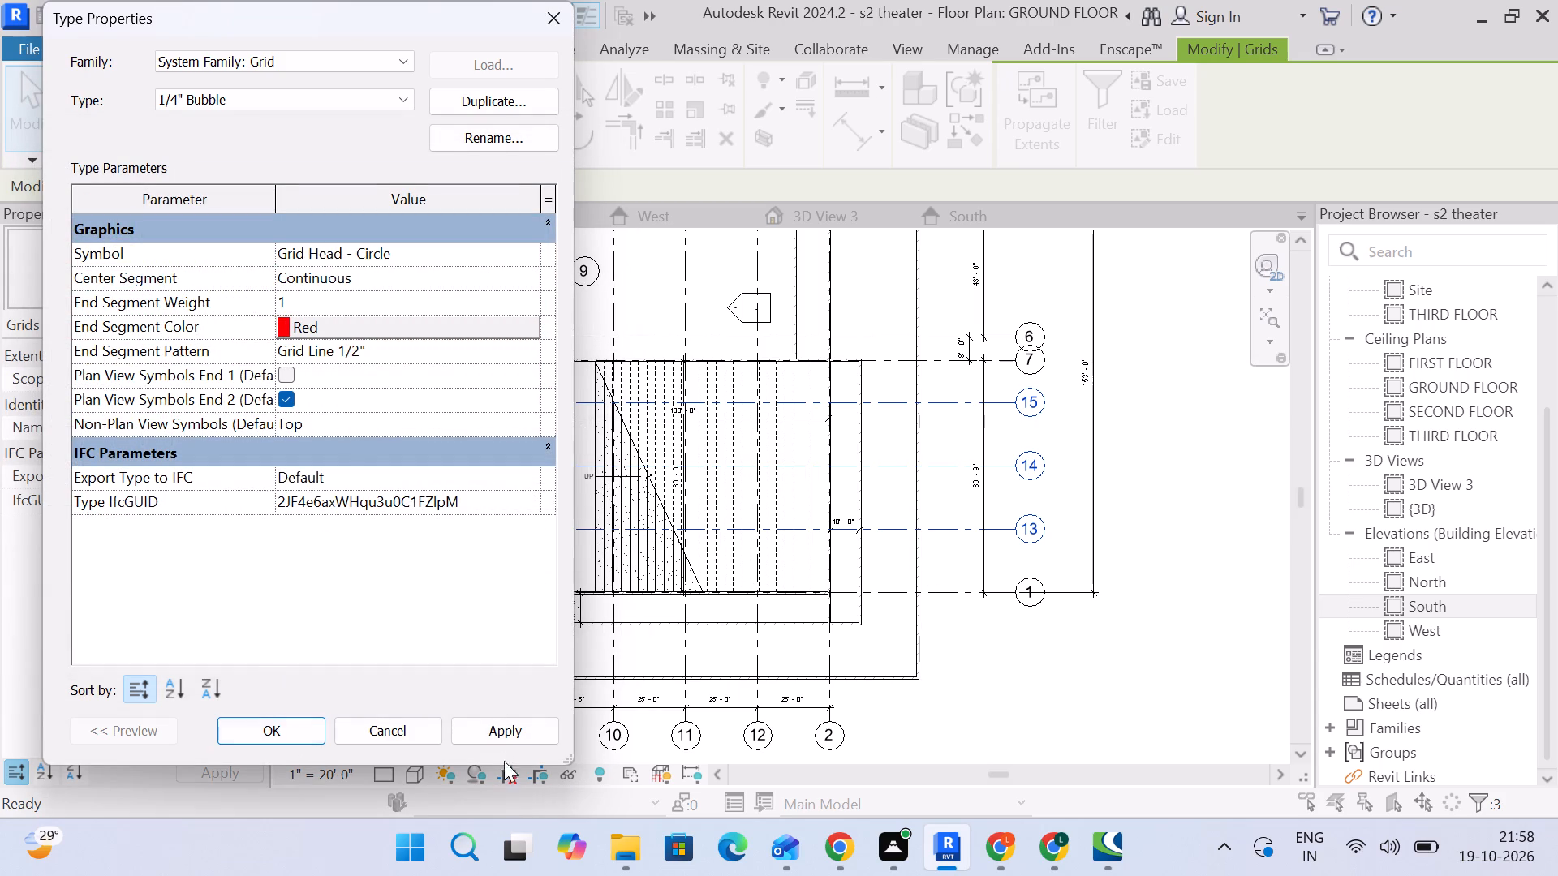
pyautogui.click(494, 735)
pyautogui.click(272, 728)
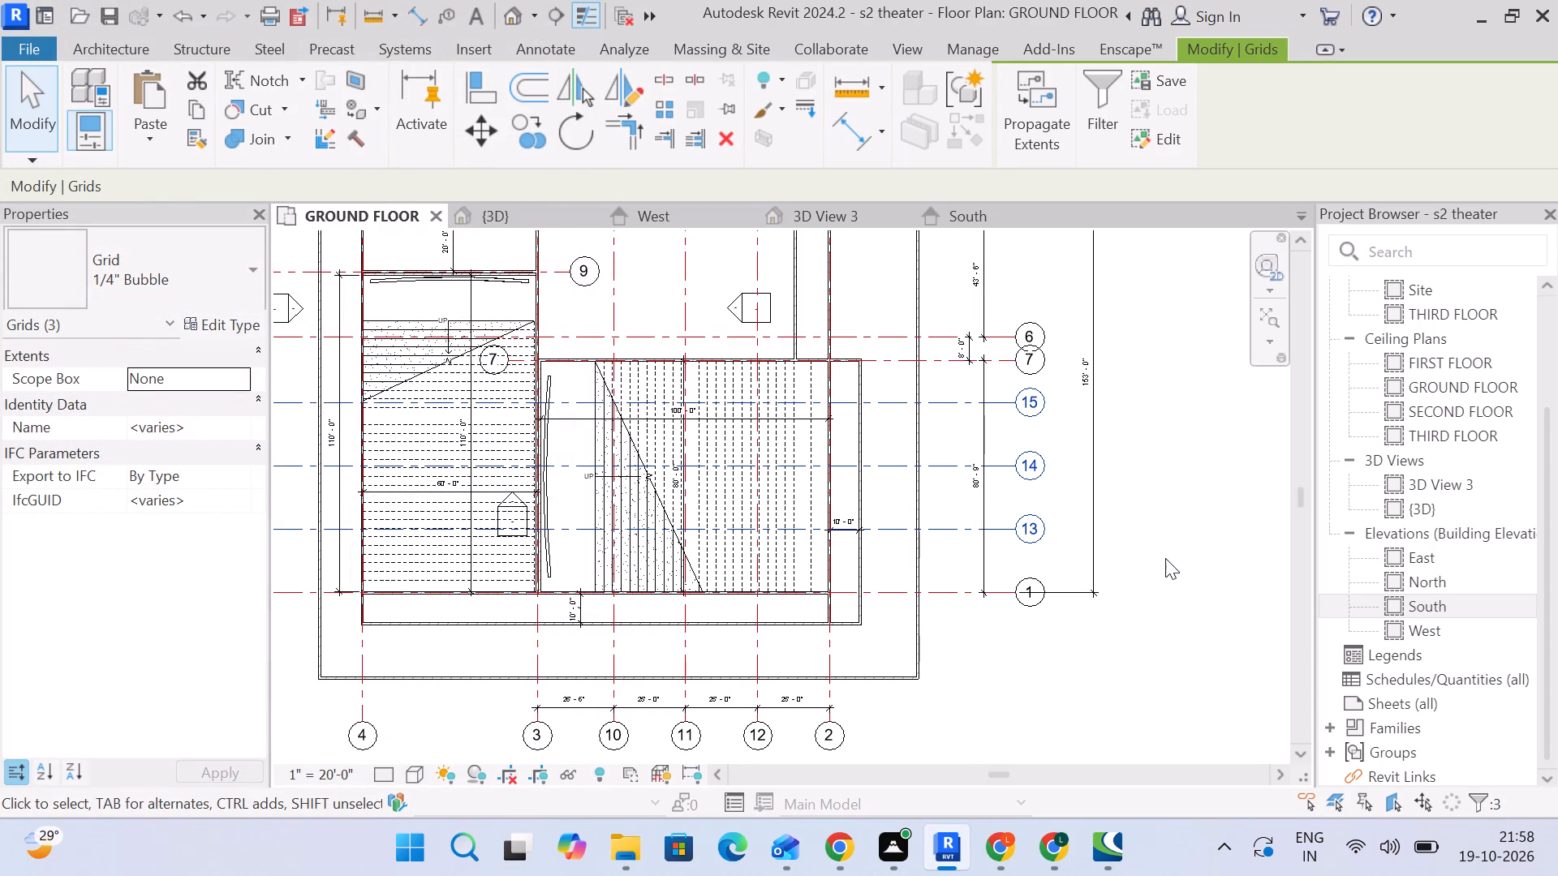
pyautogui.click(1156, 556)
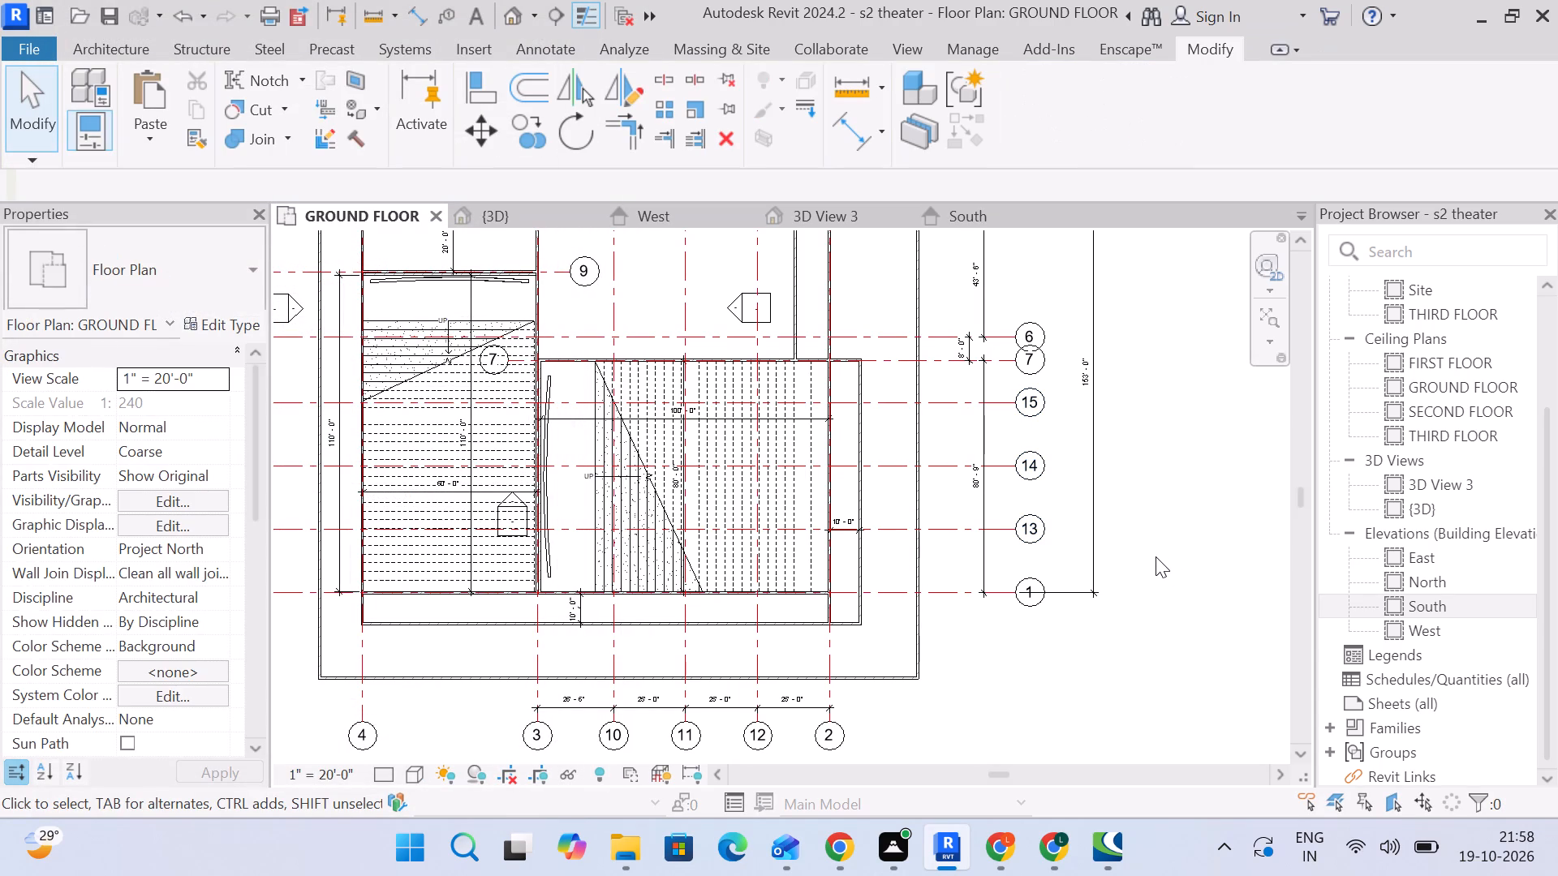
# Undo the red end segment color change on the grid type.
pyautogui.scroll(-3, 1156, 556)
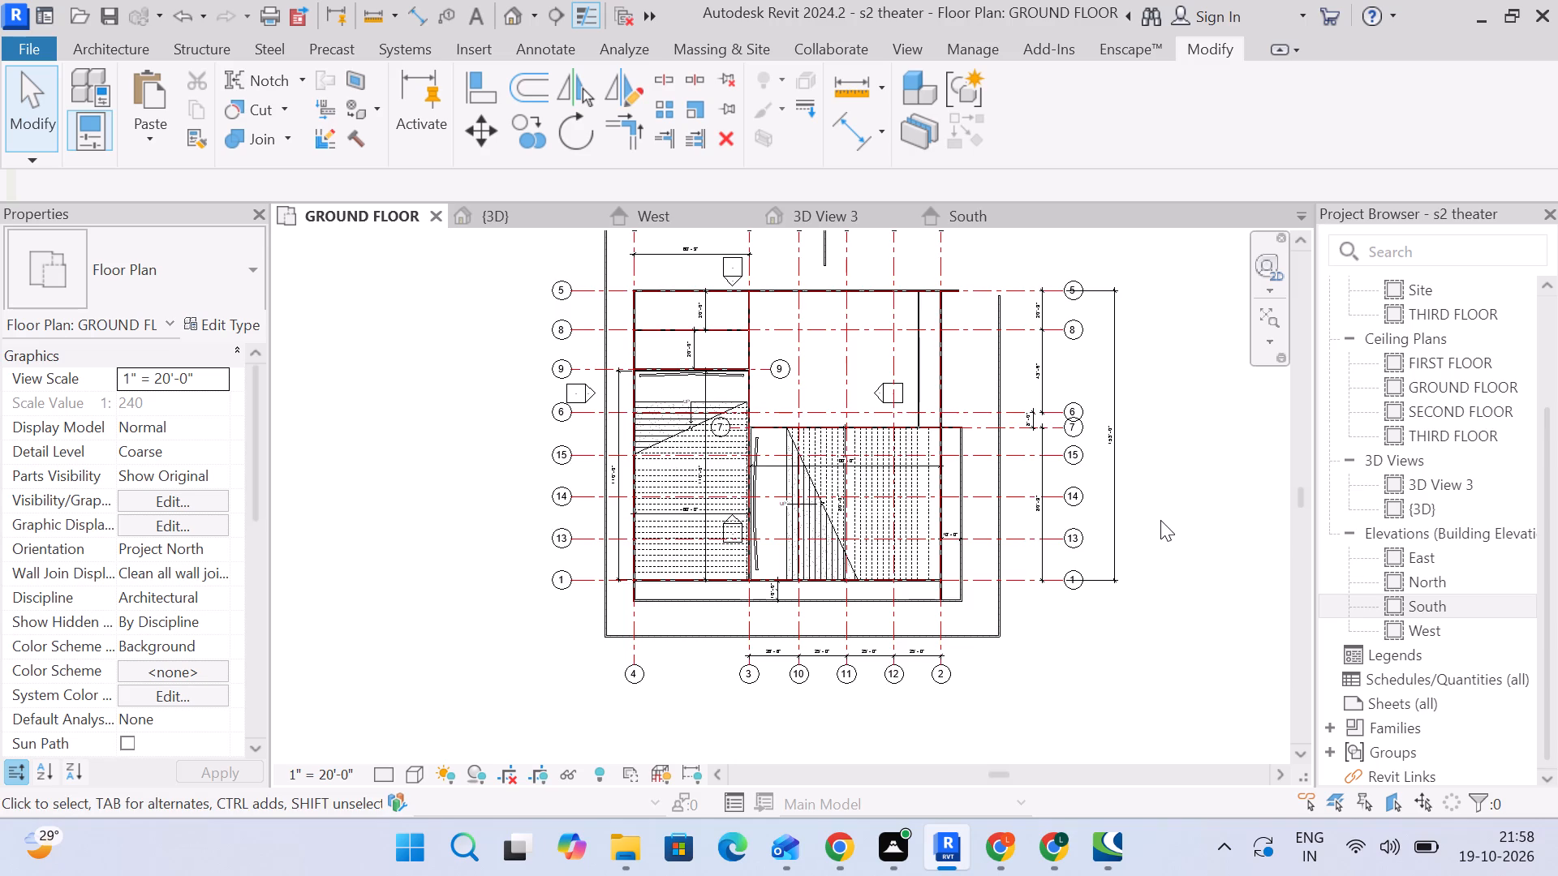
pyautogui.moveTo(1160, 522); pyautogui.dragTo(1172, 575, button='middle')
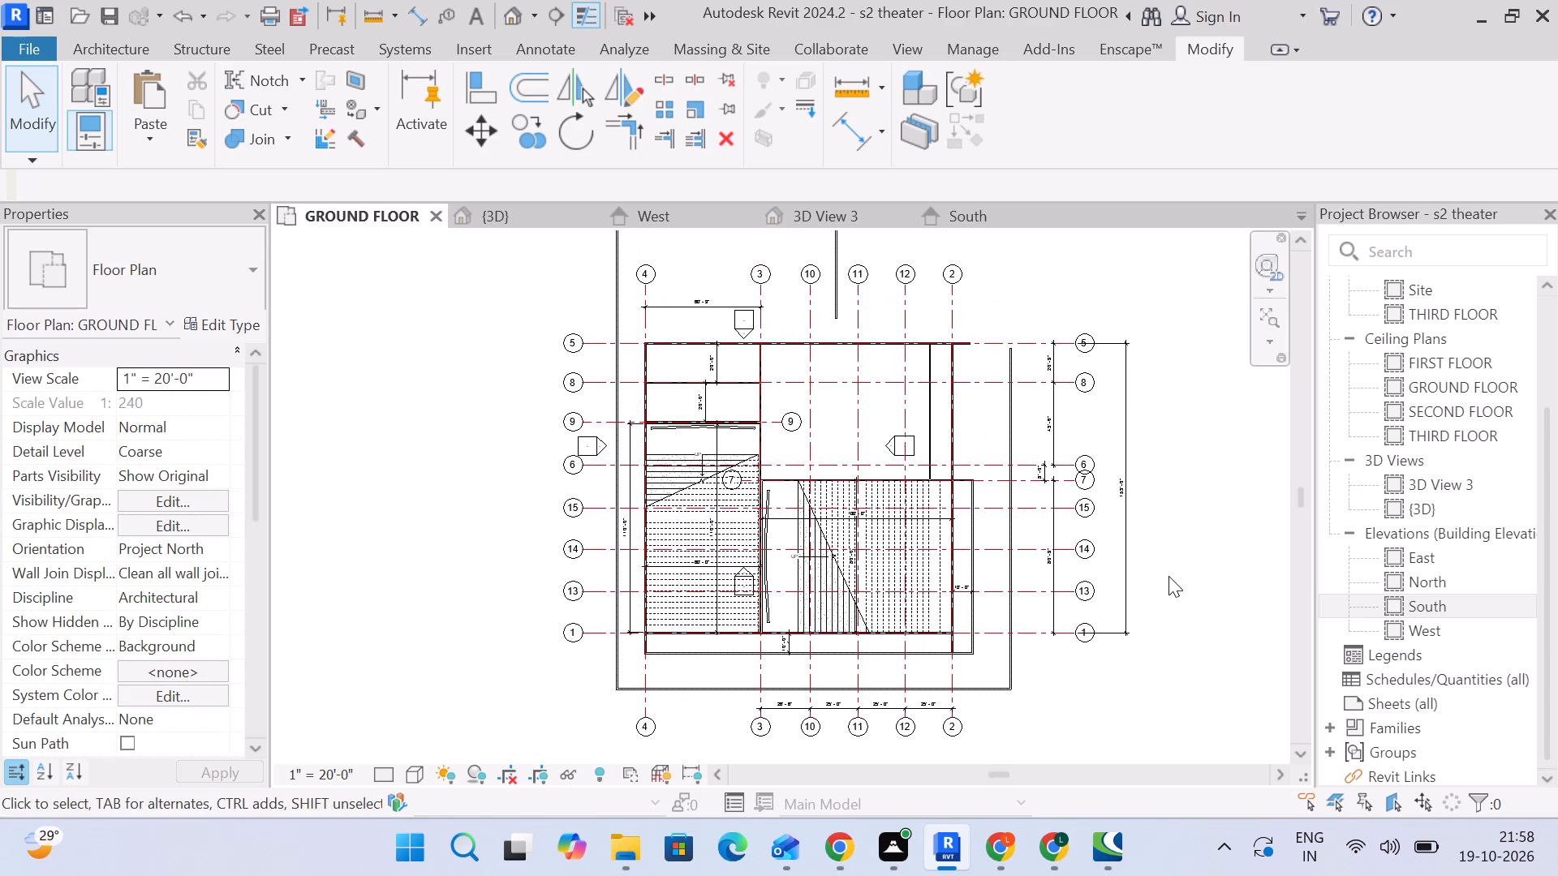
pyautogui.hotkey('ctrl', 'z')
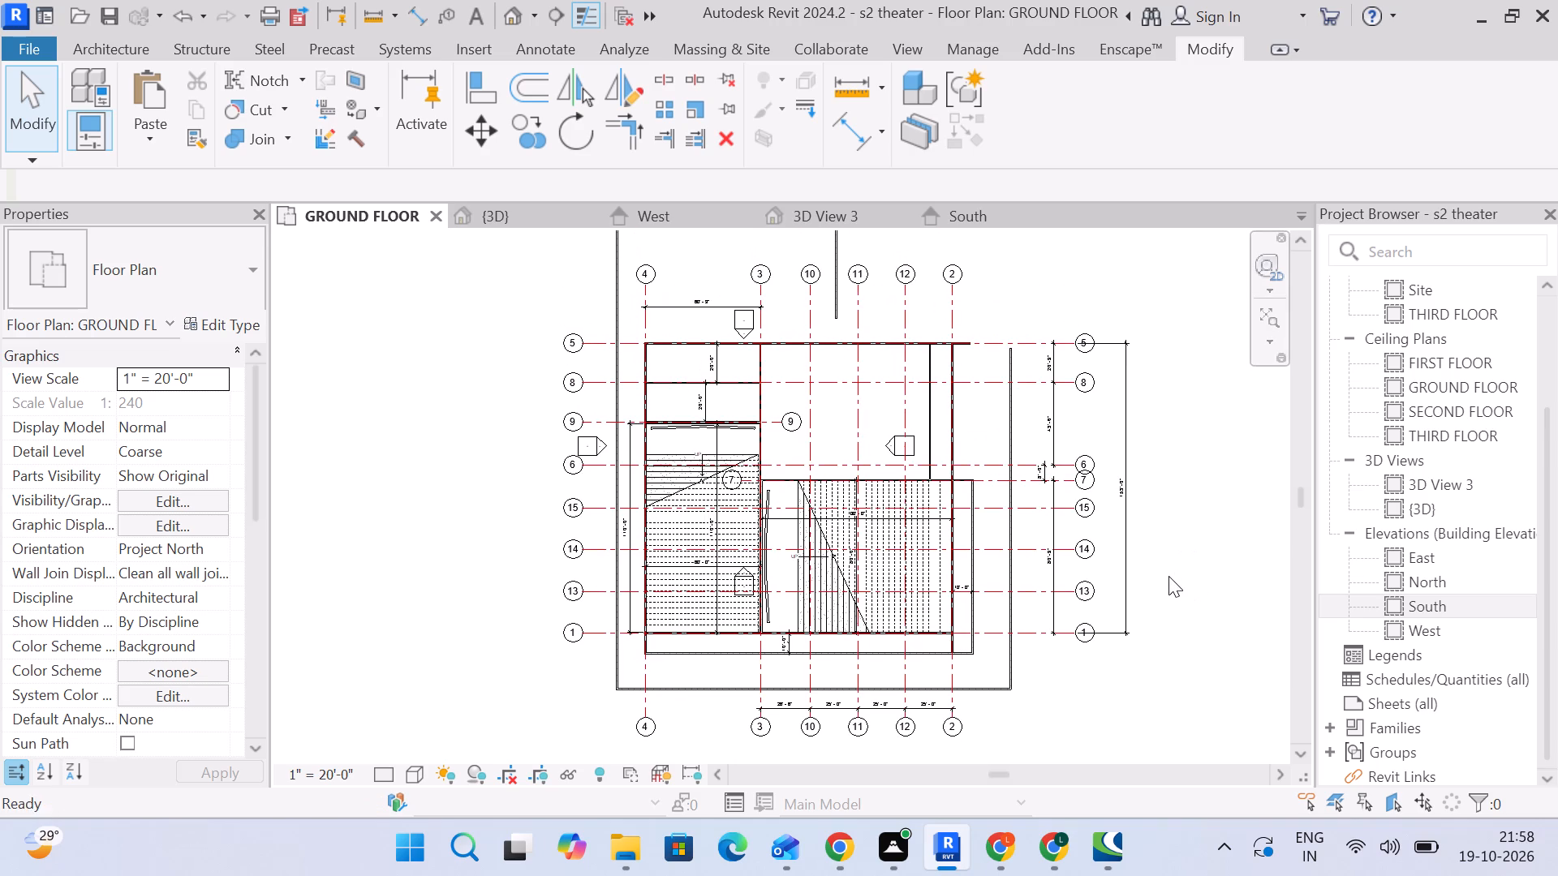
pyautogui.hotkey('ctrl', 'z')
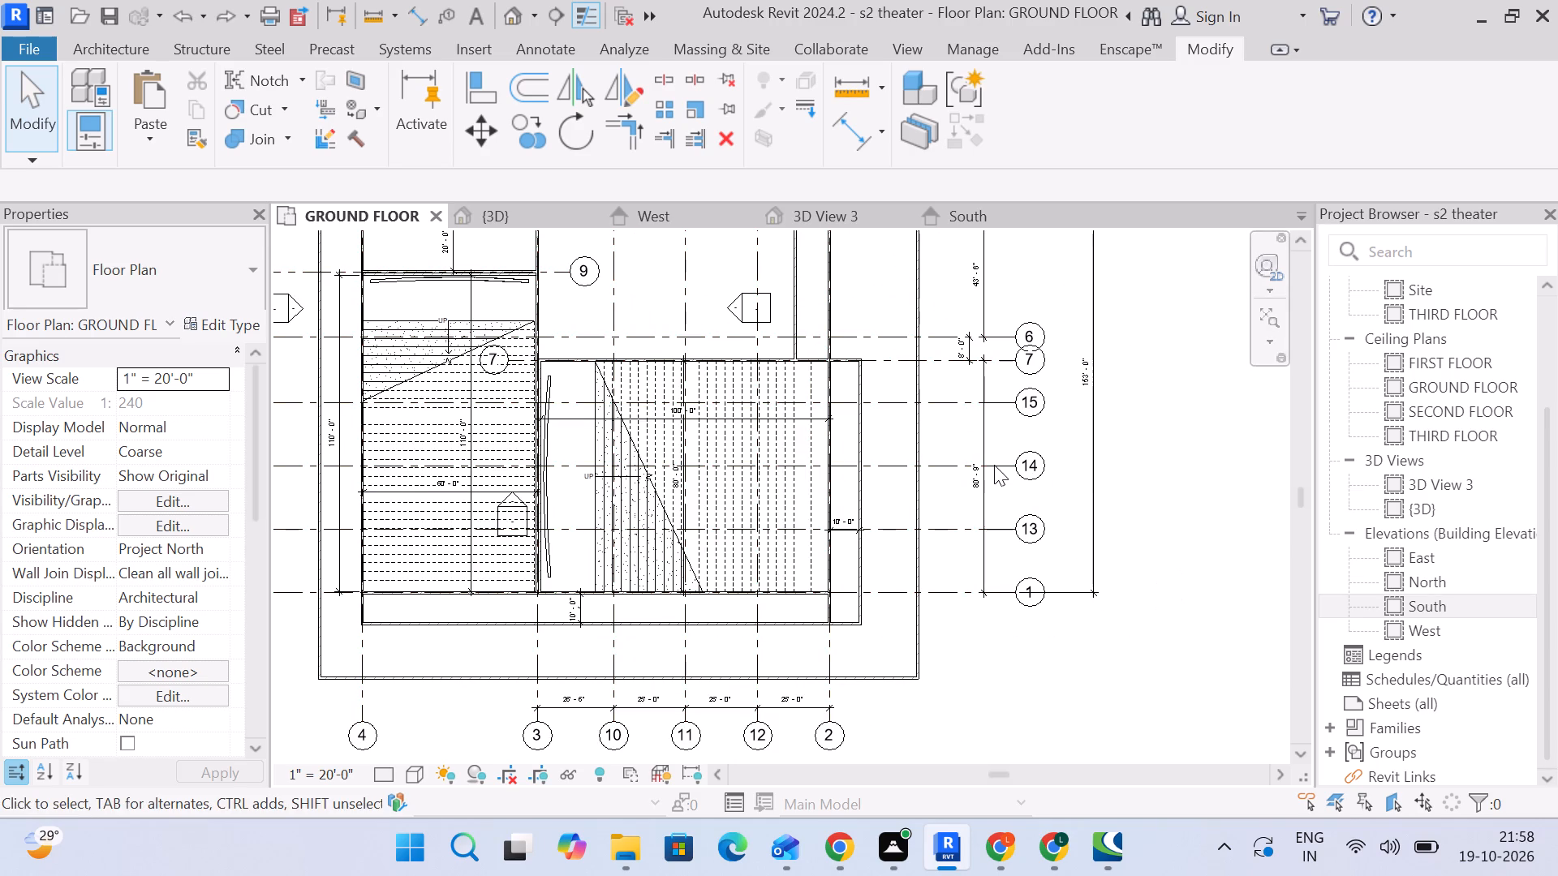
# Select grids 13, 14, 15, 6 and 9 and duplicate their type as 1/4" Bubble SCREEN 2.
pyautogui.keyDown('ctrl'); pyautogui.click(937, 535); pyautogui.keyUp('ctrl')
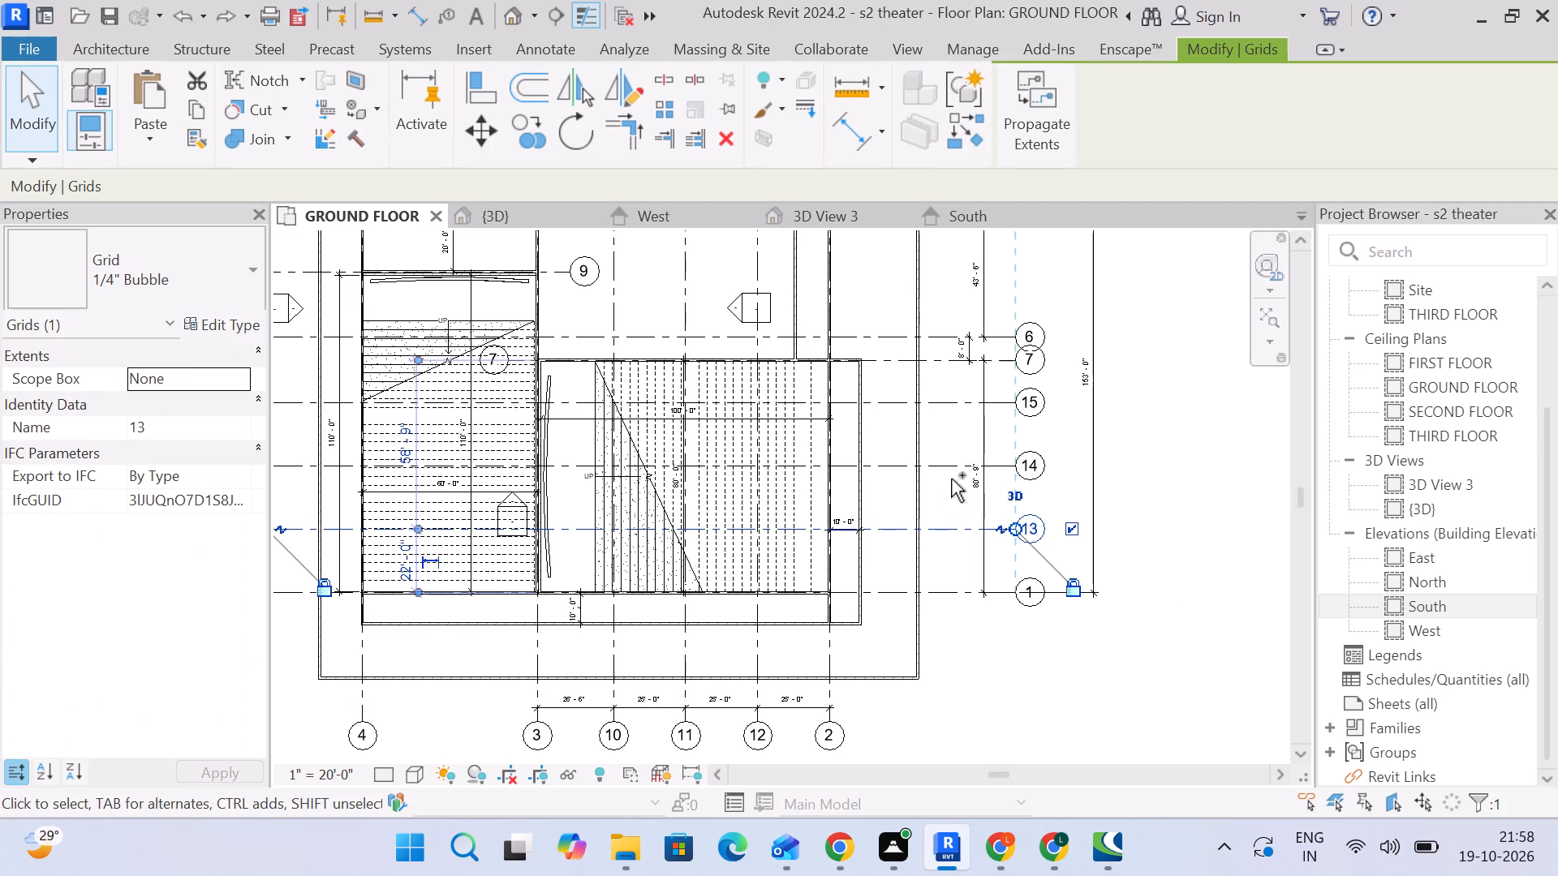
pyautogui.keyDown('ctrl'); pyautogui.click(950, 472); pyautogui.keyUp('ctrl')
pyautogui.keyDown('ctrl'); pyautogui.click(943, 396); pyautogui.keyUp('ctrl')
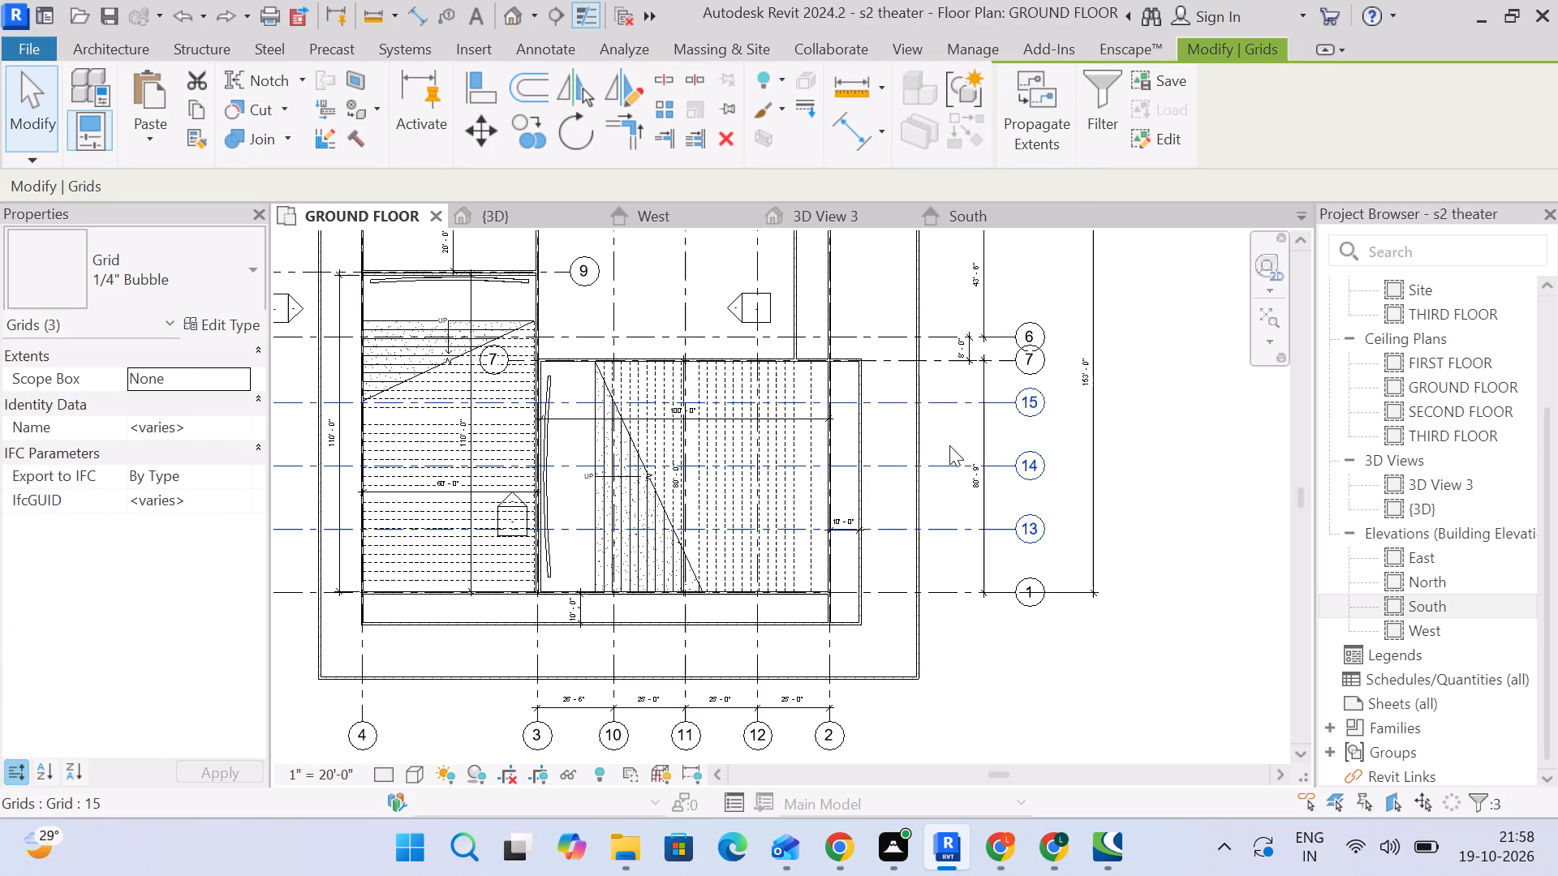
pyautogui.moveTo(949, 445); pyautogui.dragTo(1183, 490, button='middle')
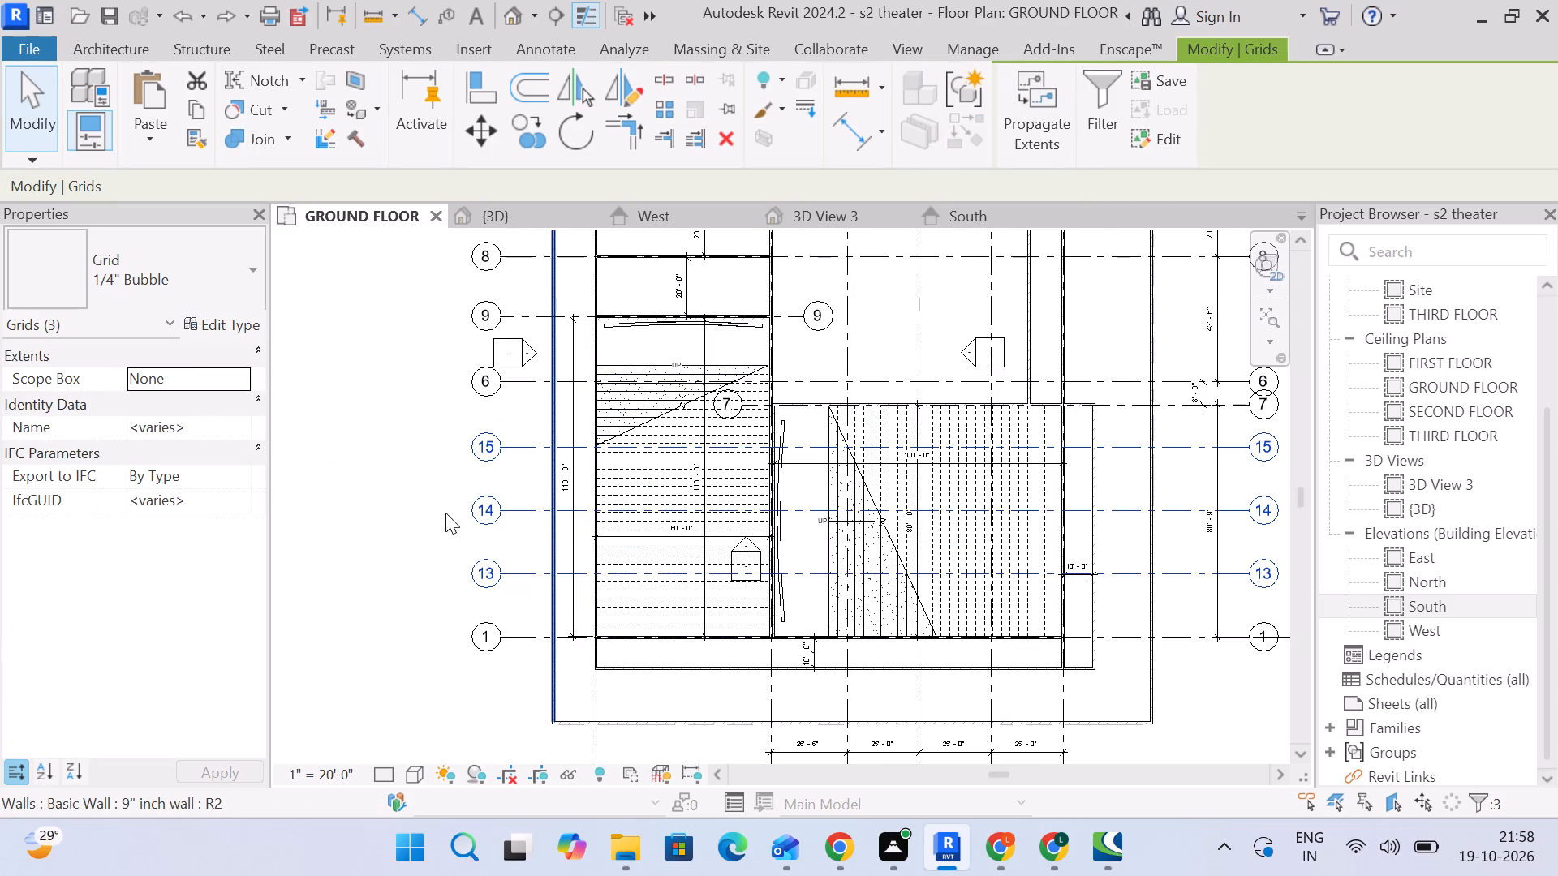
pyautogui.keyDown('ctrl'); pyautogui.click(524, 388); pyautogui.keyUp('ctrl')
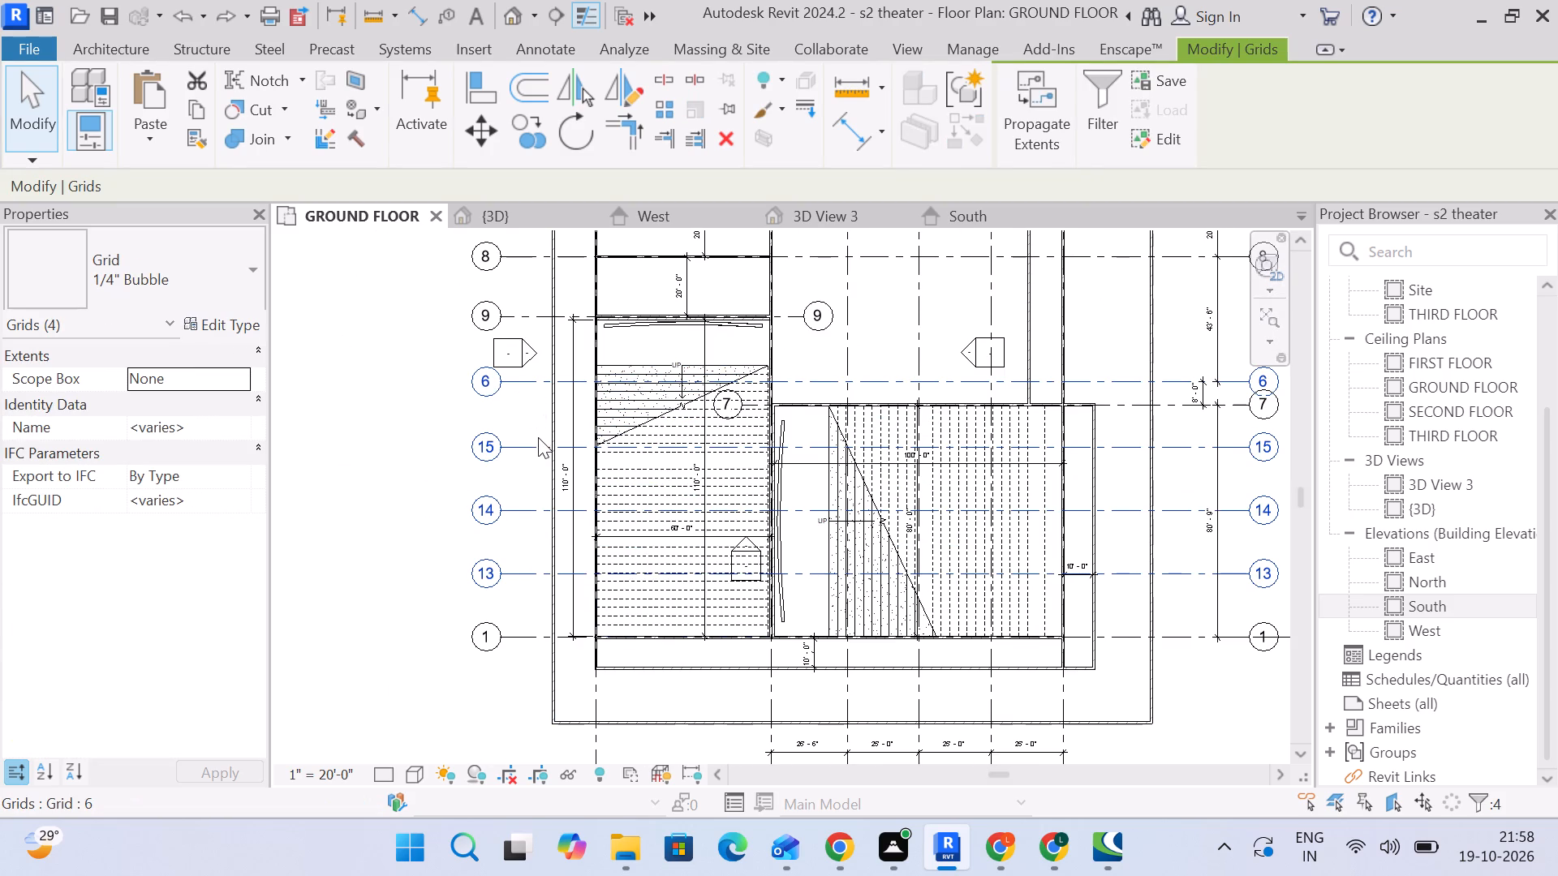
pyautogui.keyDown('ctrl'); pyautogui.click(532, 319); pyautogui.keyUp('ctrl')
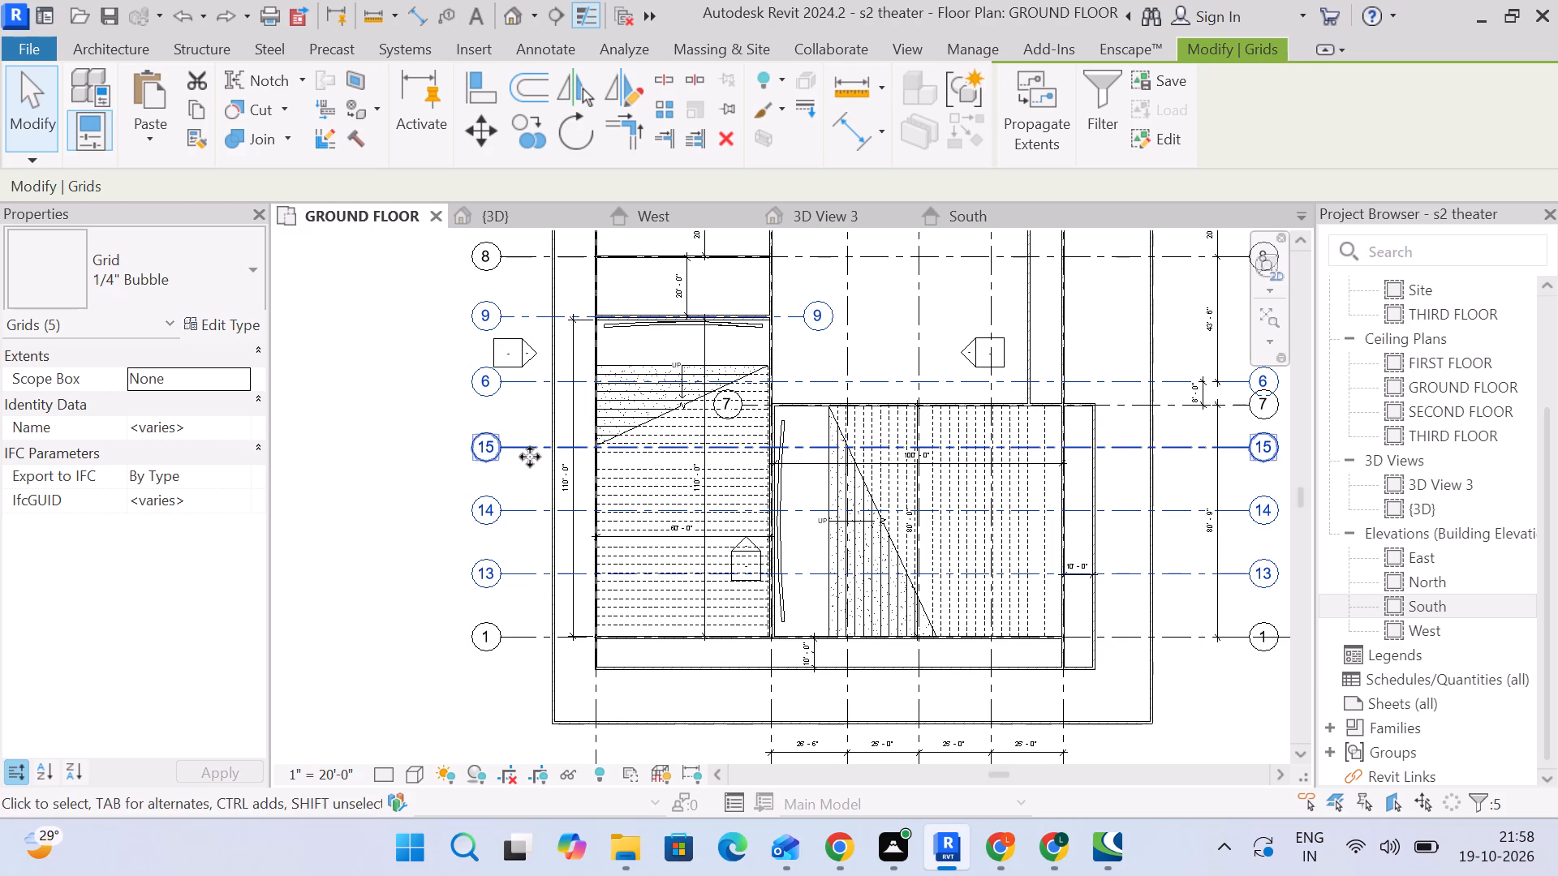
pyautogui.scroll(-2, 530, 457)
pyautogui.moveTo(530, 459); pyautogui.dragTo(513, 445, button='middle')
pyautogui.scroll(2, 510, 454)
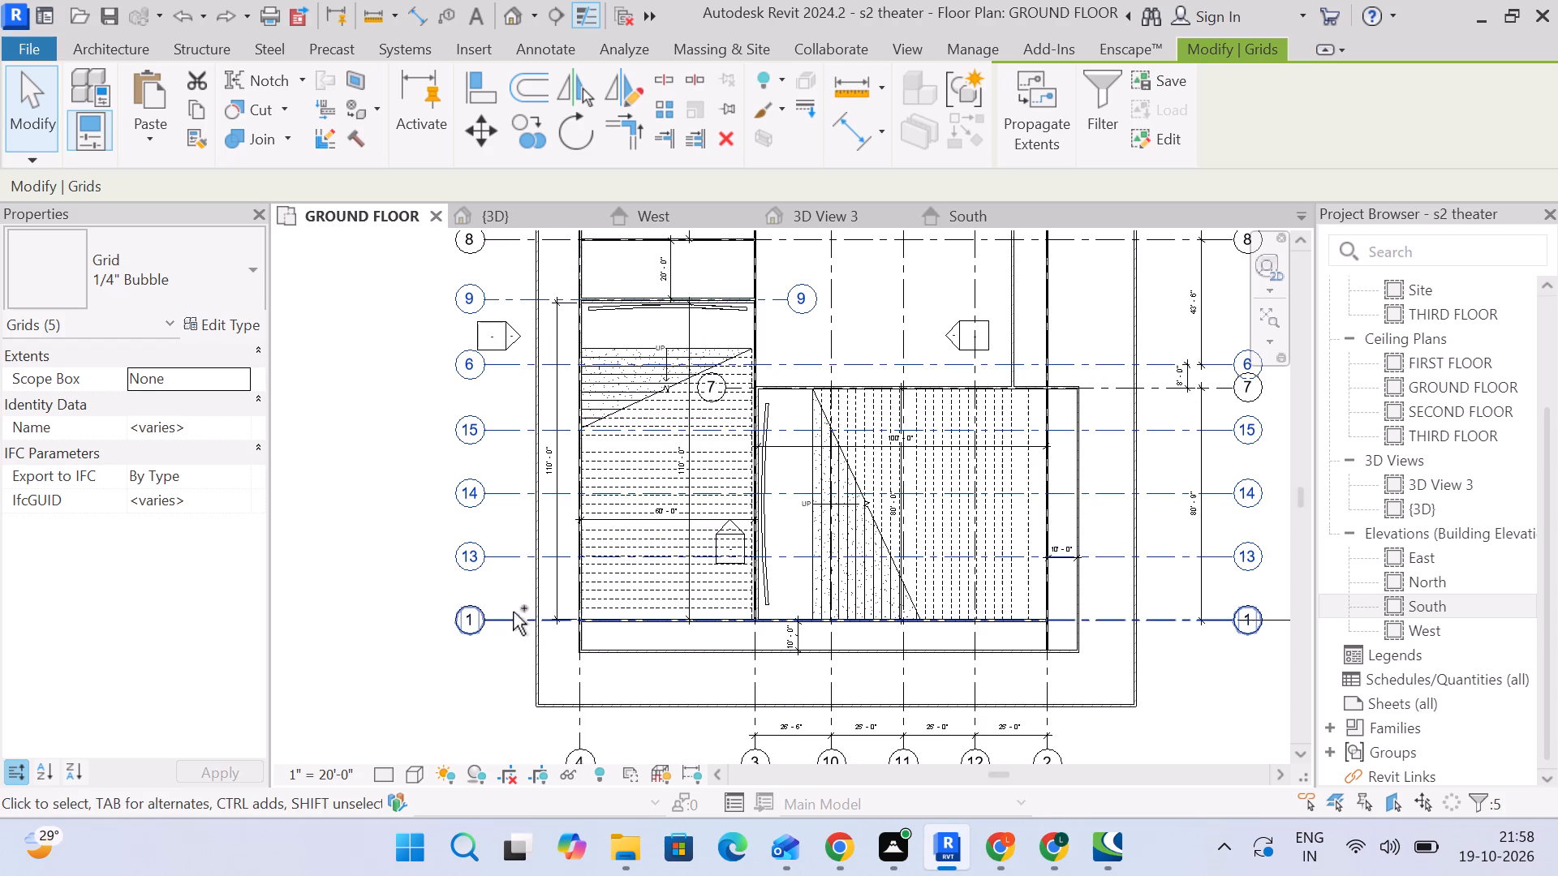
pyautogui.scroll(-1, 512, 595)
pyautogui.moveTo(510, 595); pyautogui.dragTo(447, 607, button='middle')
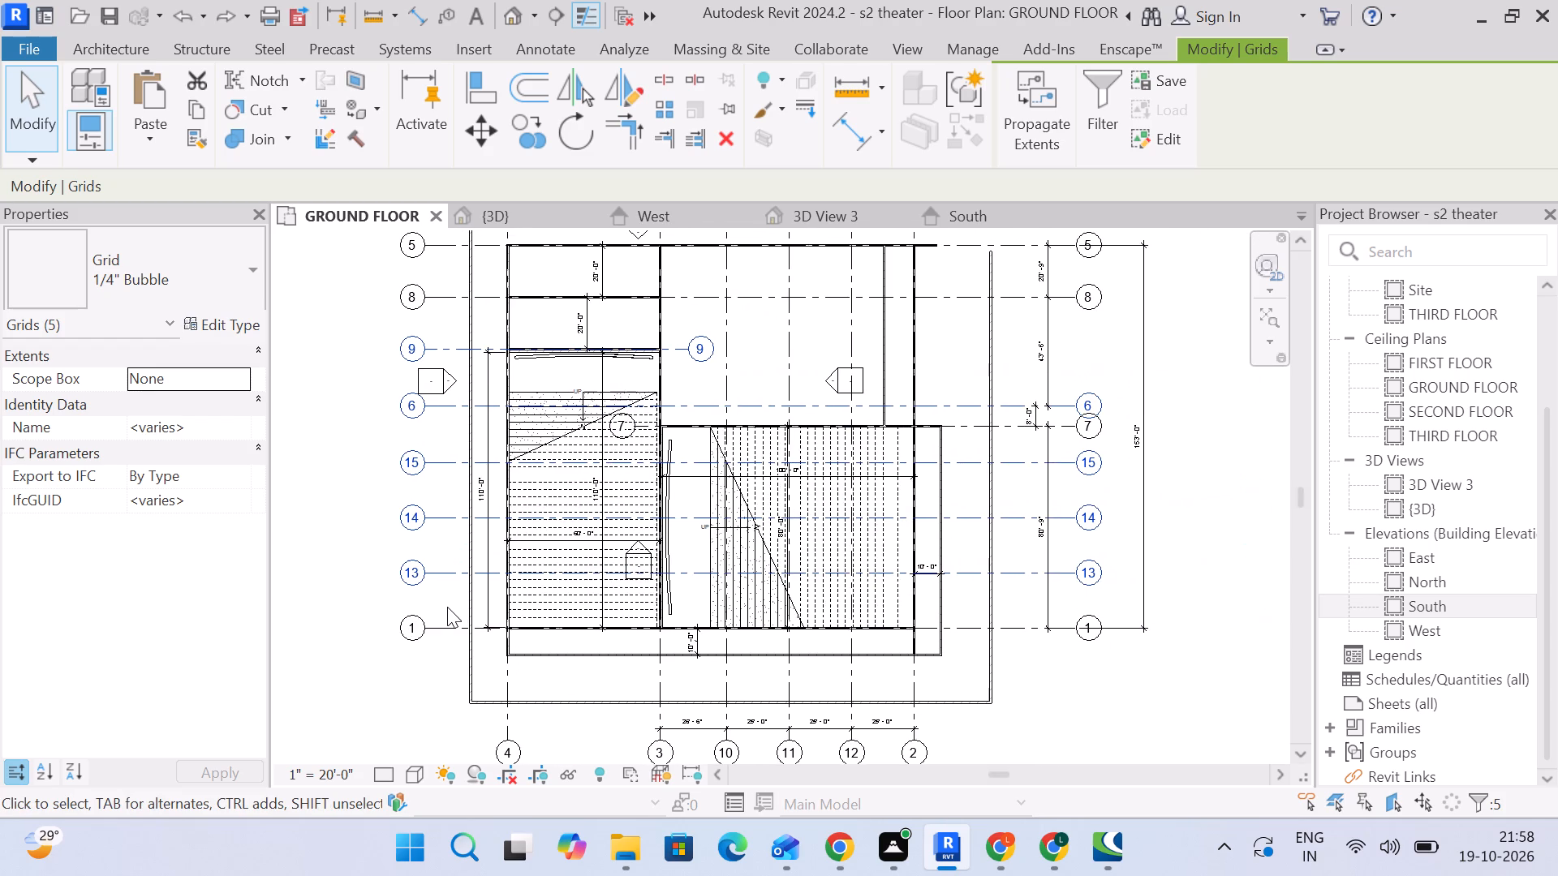
pyautogui.click(223, 329)
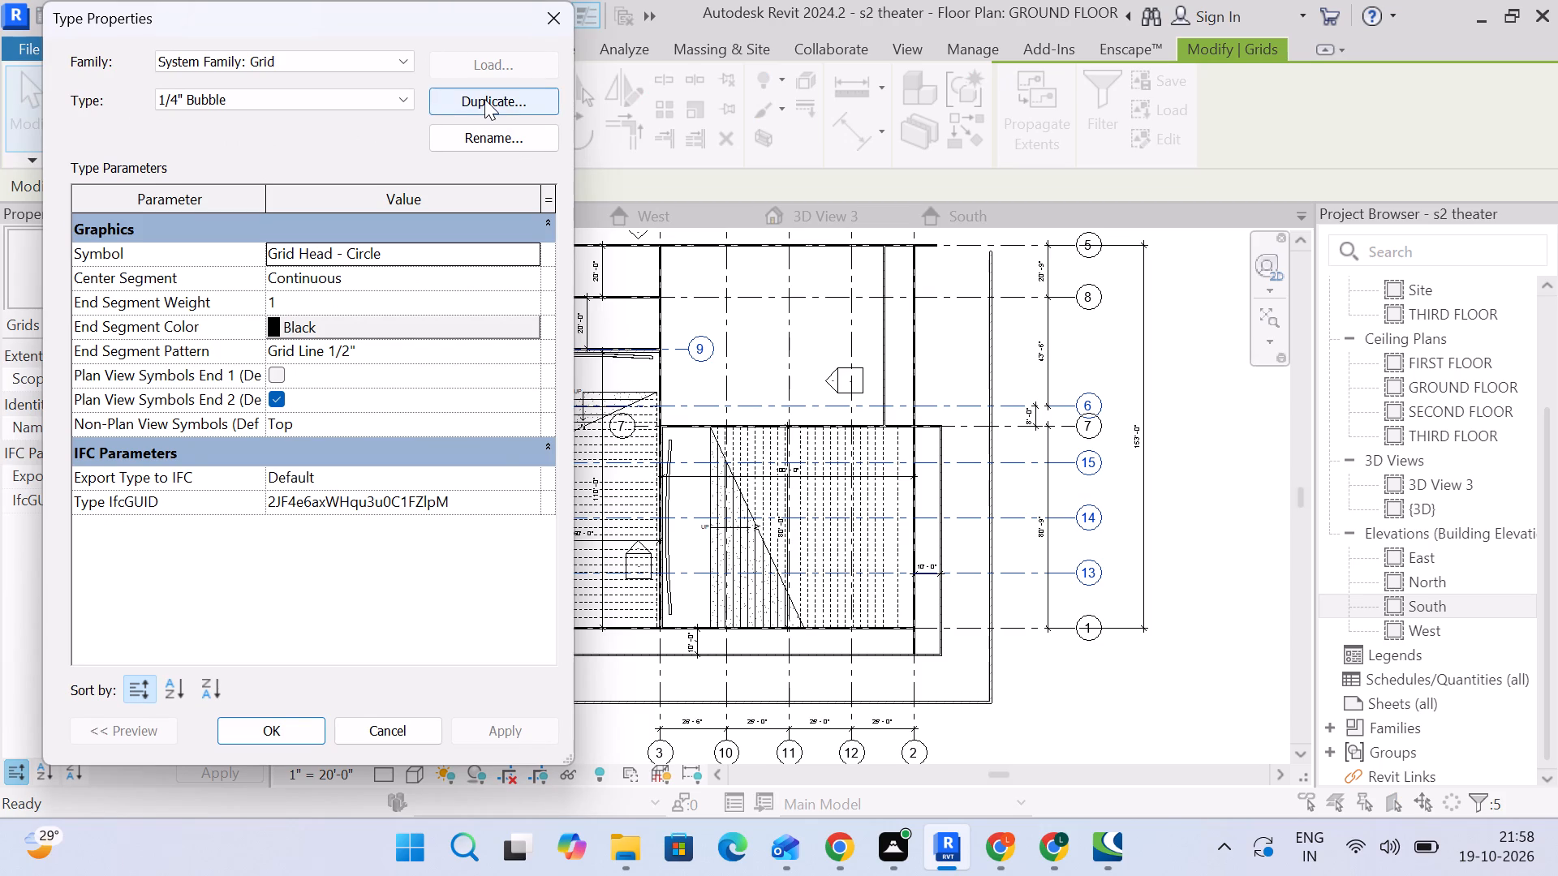
pyautogui.click(484, 99)
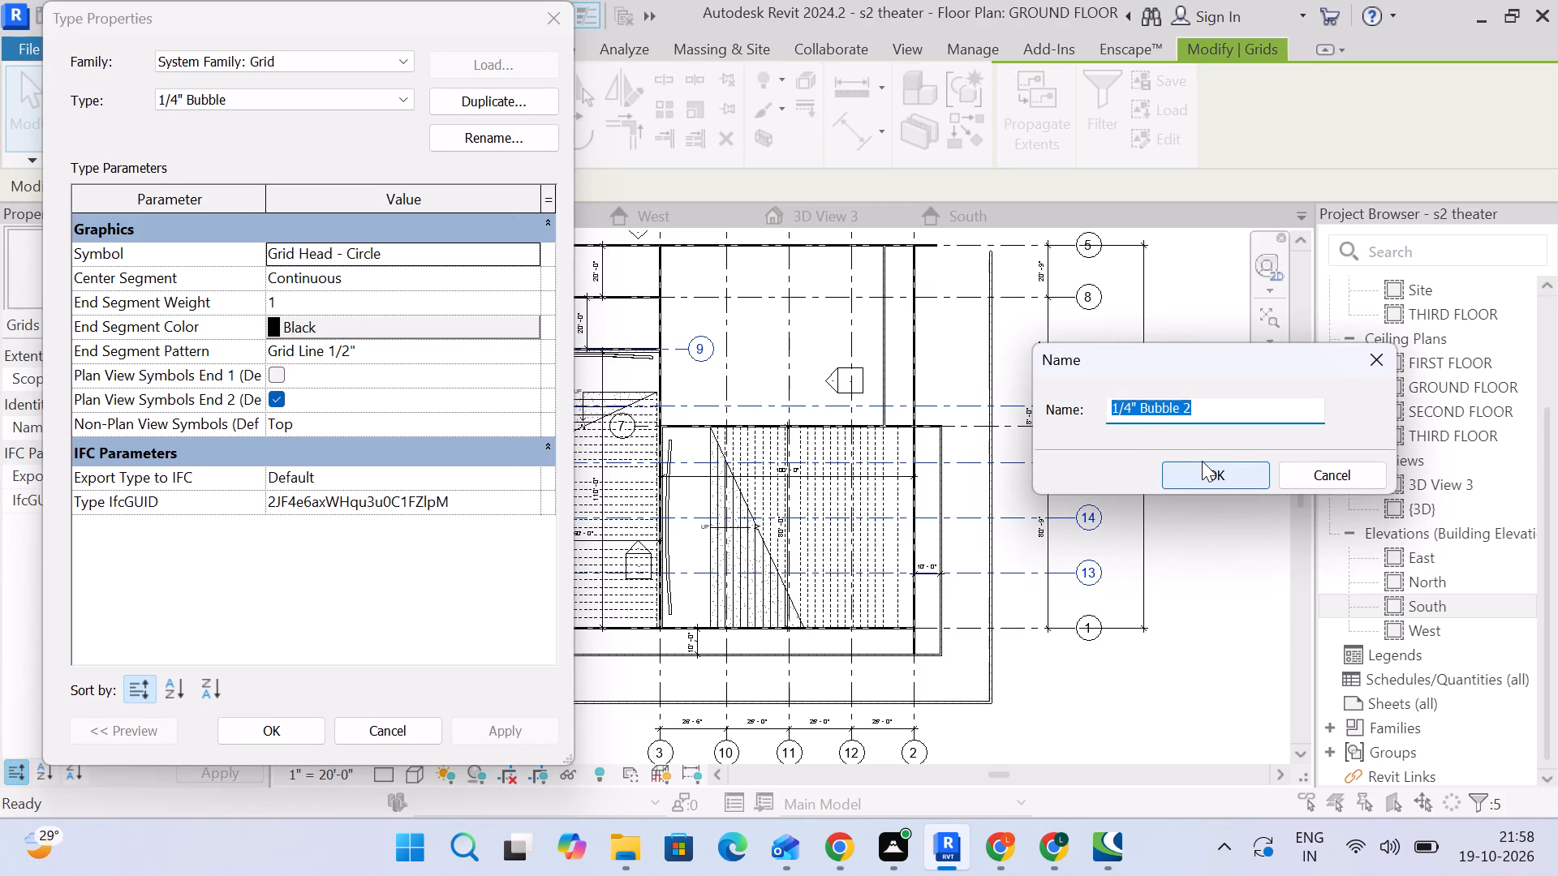
pyautogui.click(1208, 410)
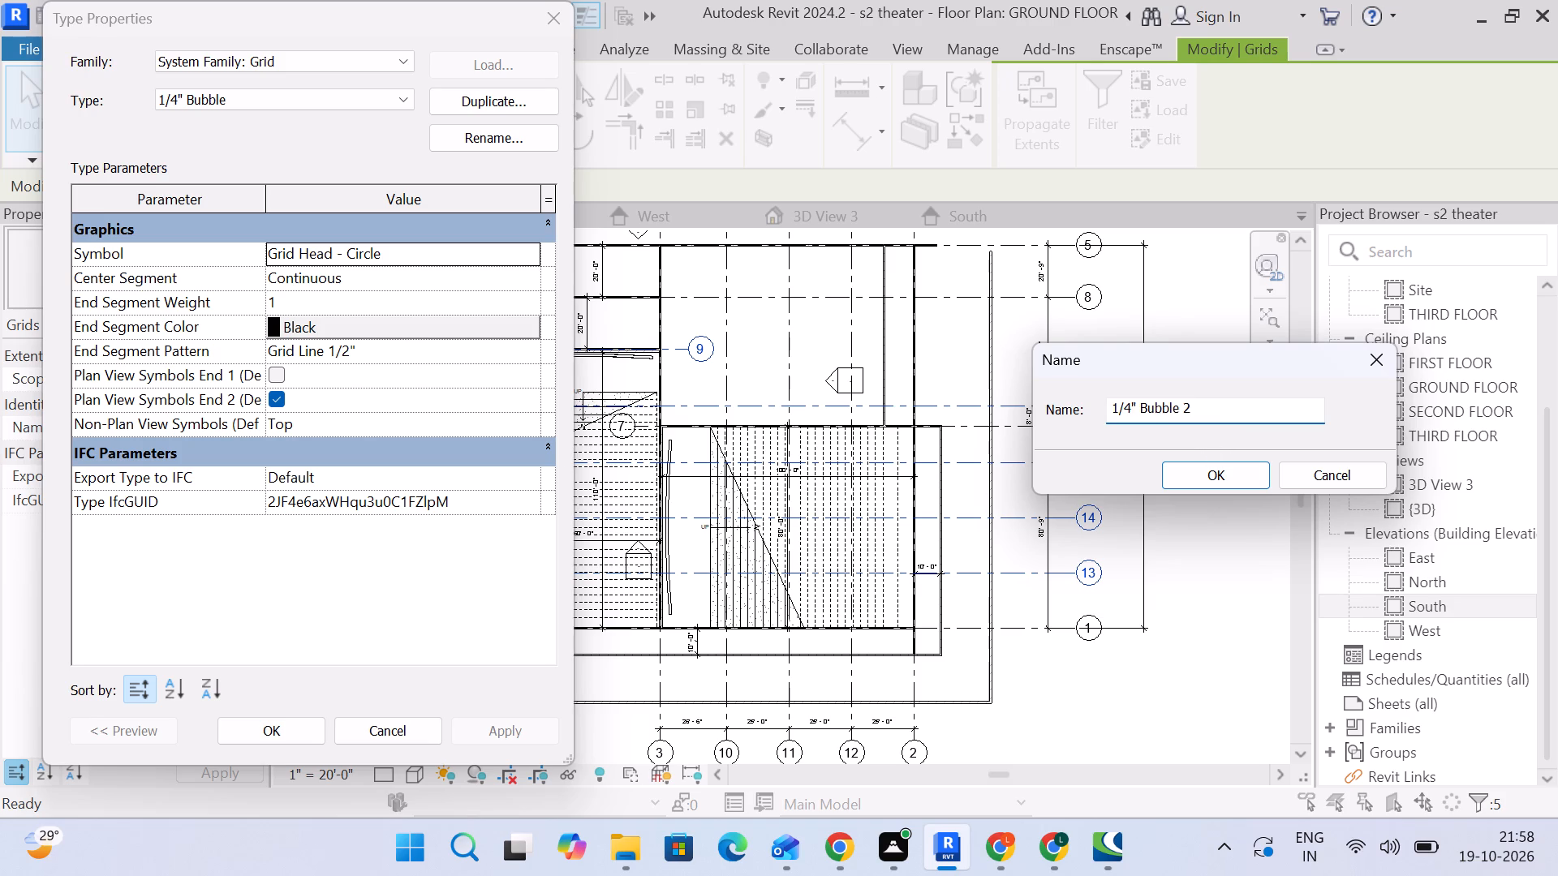
pyautogui.press('BackSpace')
pyautogui.write('SCREEN')
pyautogui.press('space')
pyautogui.press('1')
pyautogui.press('BackSpace')
pyautogui.press('2')
pyautogui.click(1192, 469)
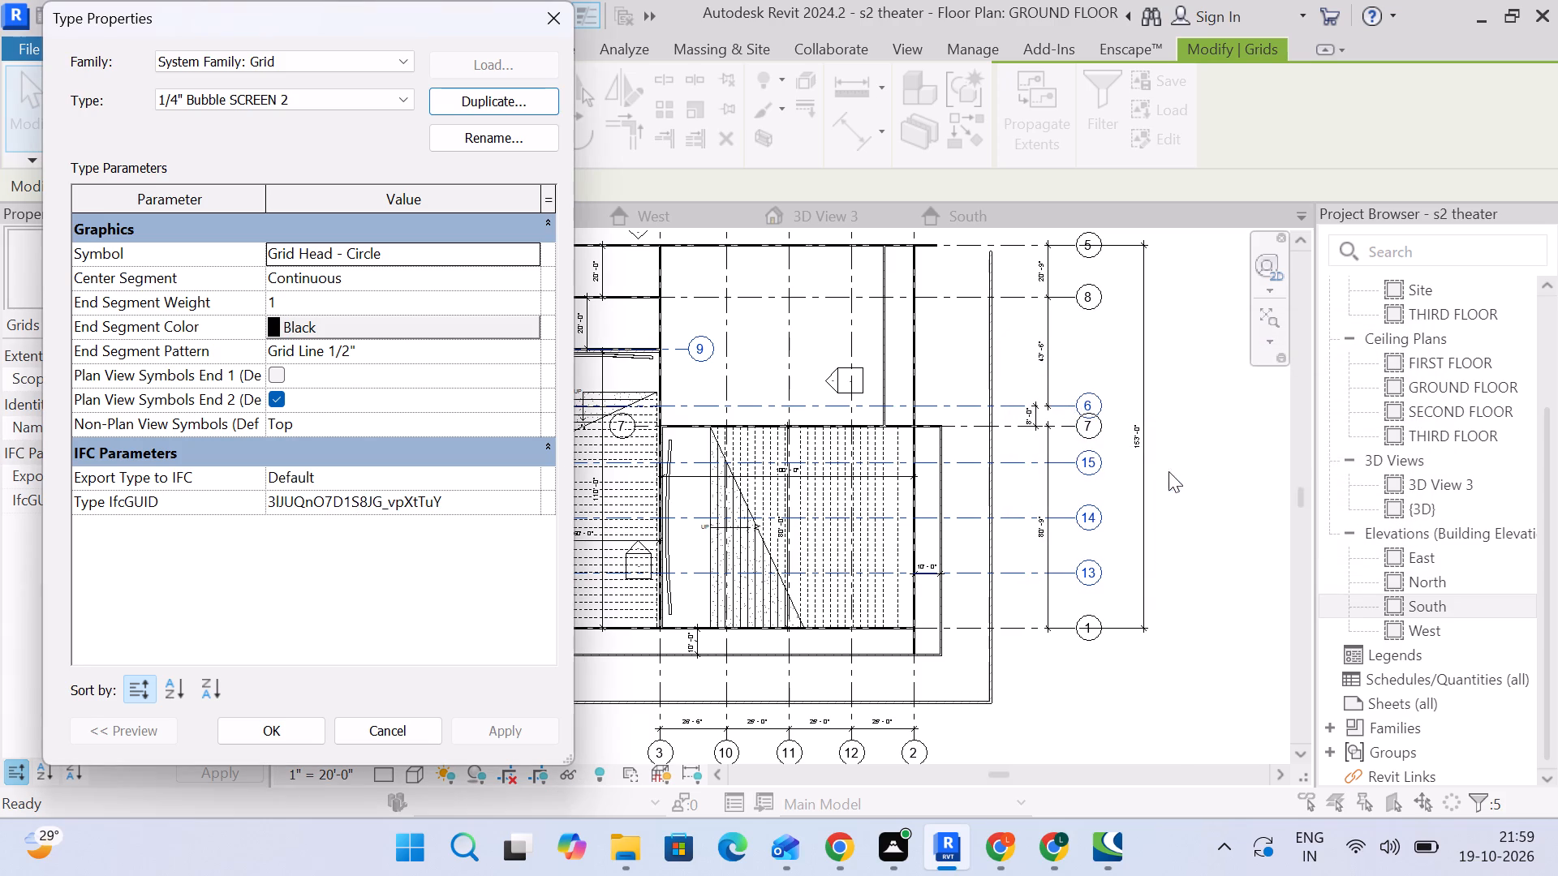
# Set the end segment color of the 1/4" Bubble SCREEN 2 grid type to Red and apply it.
pyautogui.click(306, 321)
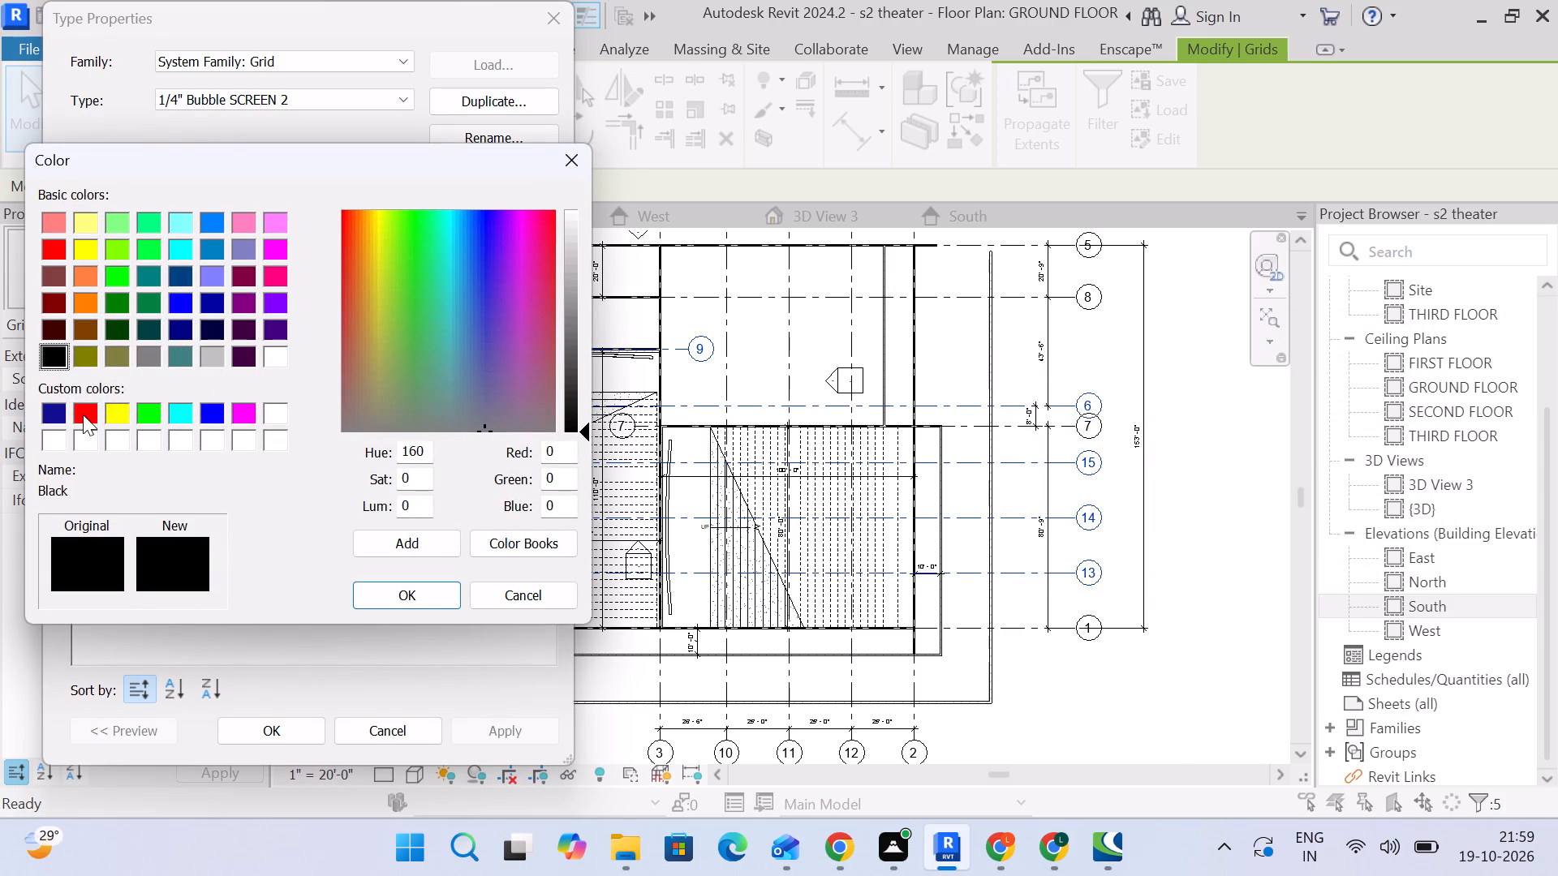
pyautogui.click(51, 251)
pyautogui.click(391, 593)
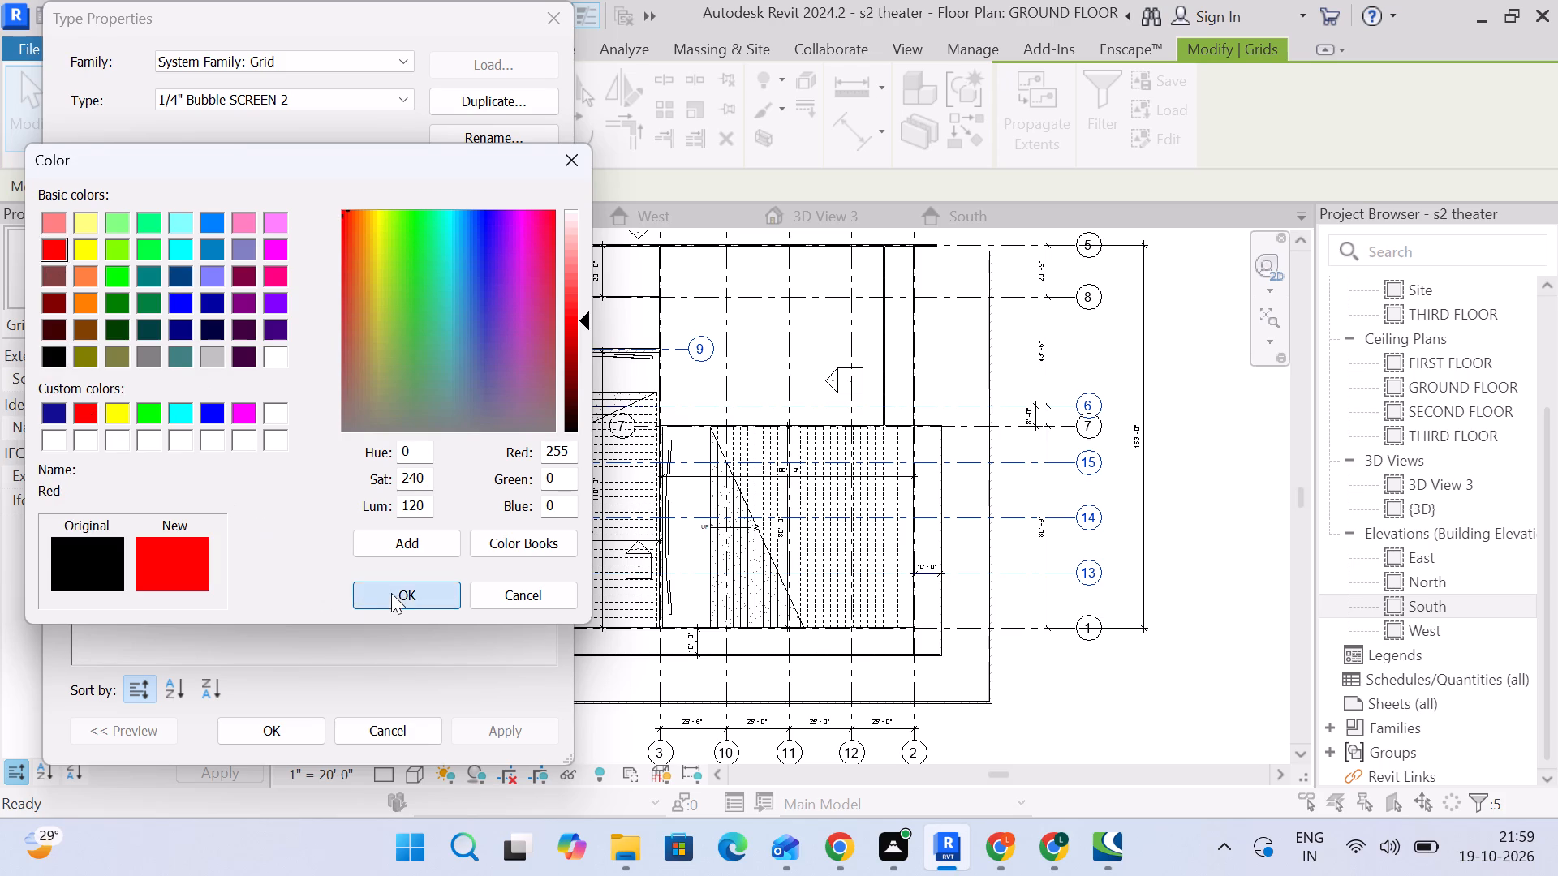
pyautogui.click(479, 725)
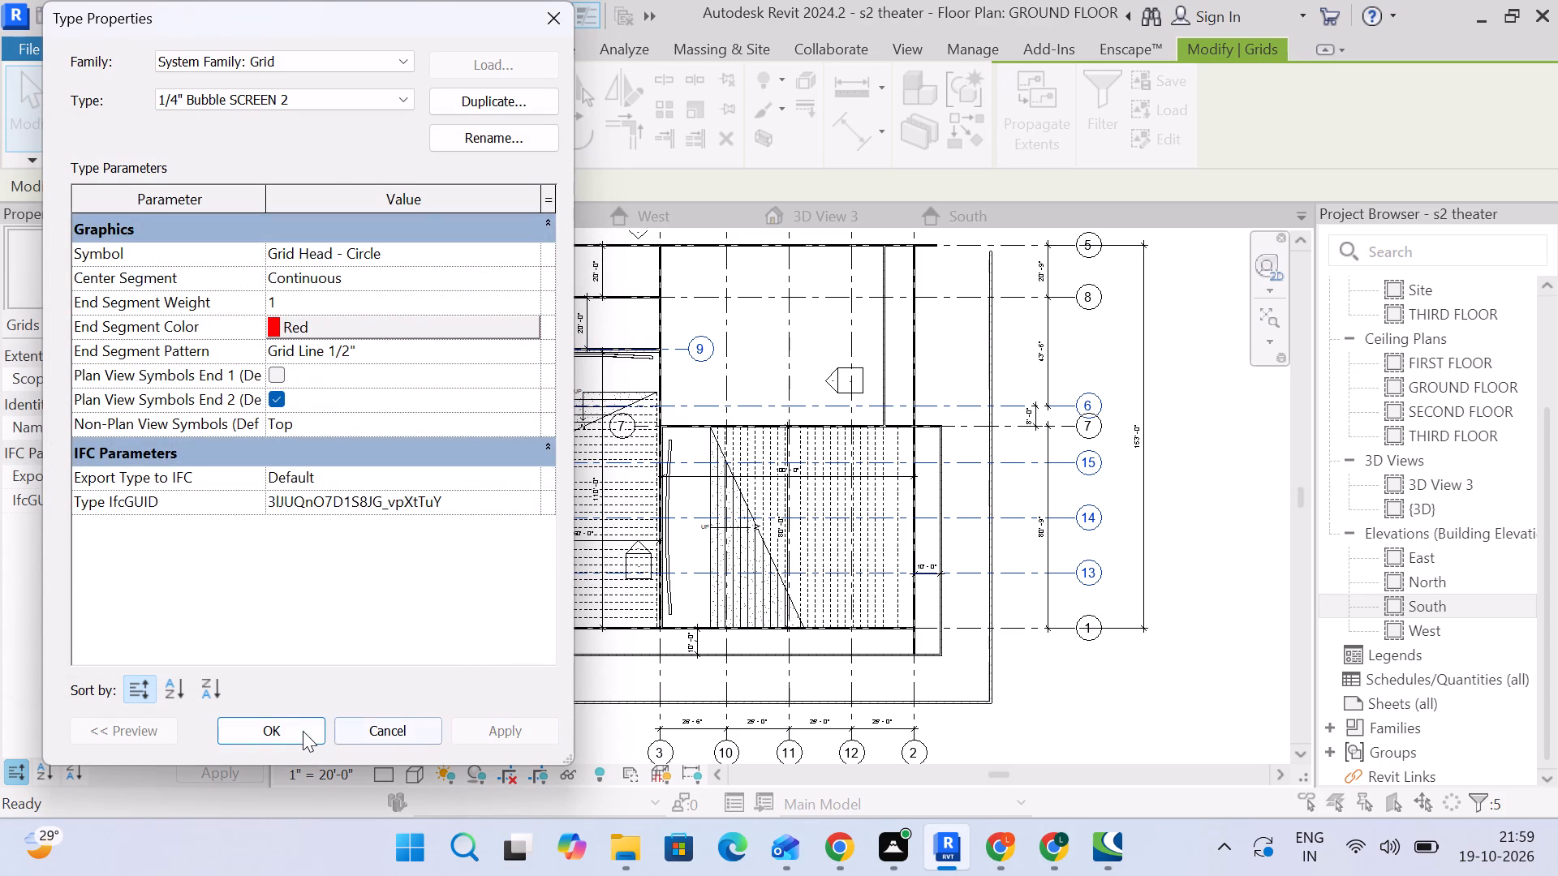
pyautogui.click(300, 730)
pyautogui.click(1162, 695)
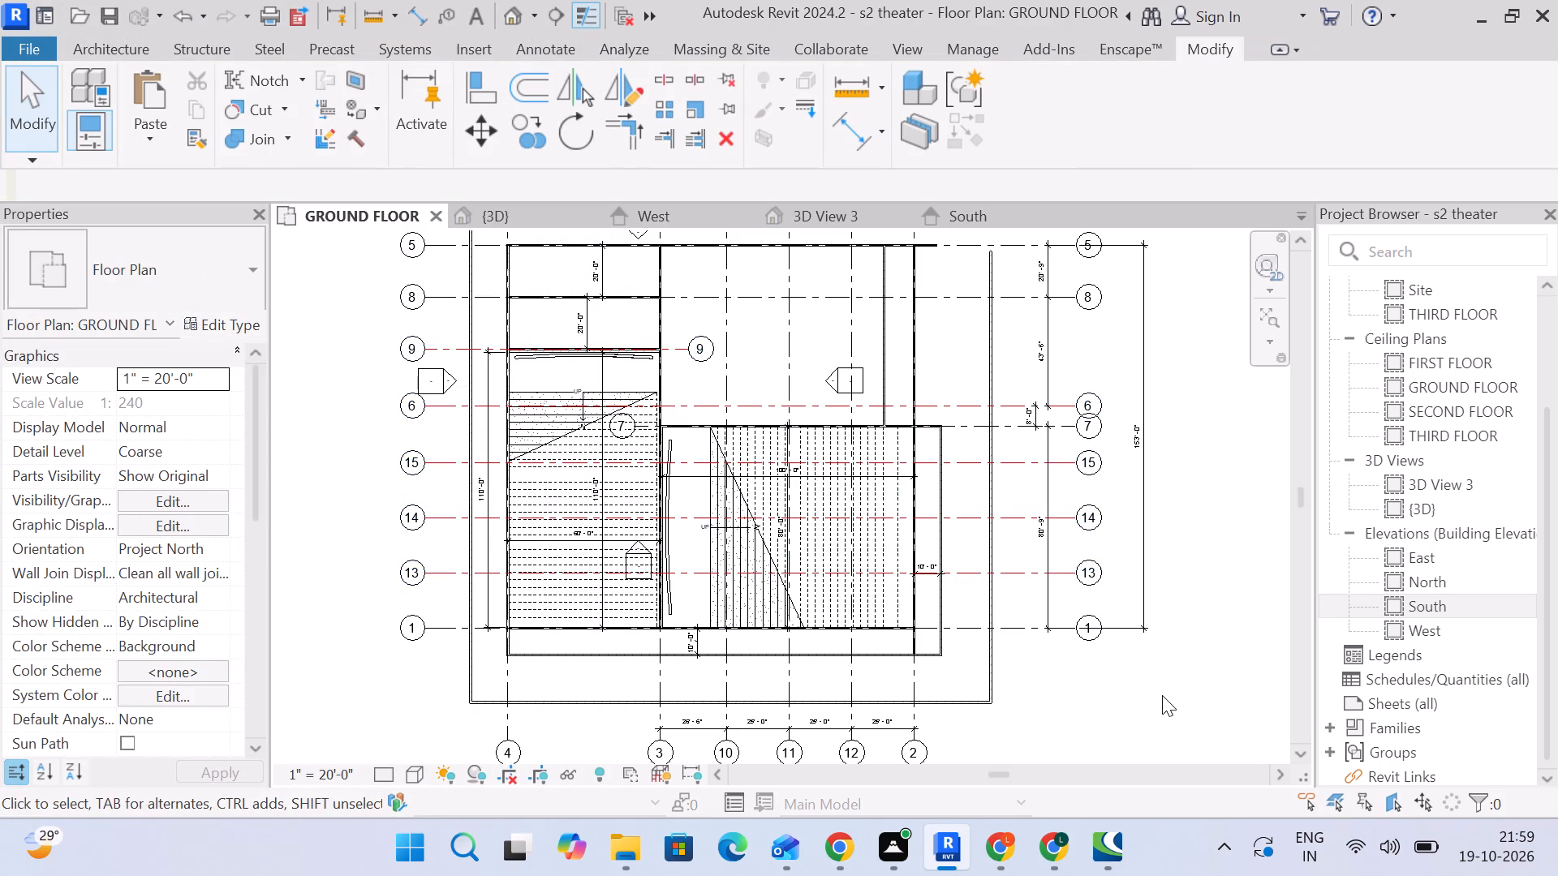
# Inspect the horizontal grids across the ground-floor plan, checking their line colors and western bubbles.
pyautogui.scroll(-2, 1164, 696)
pyautogui.moveTo(1189, 692); pyautogui.dragTo(1134, 613, button='middle')
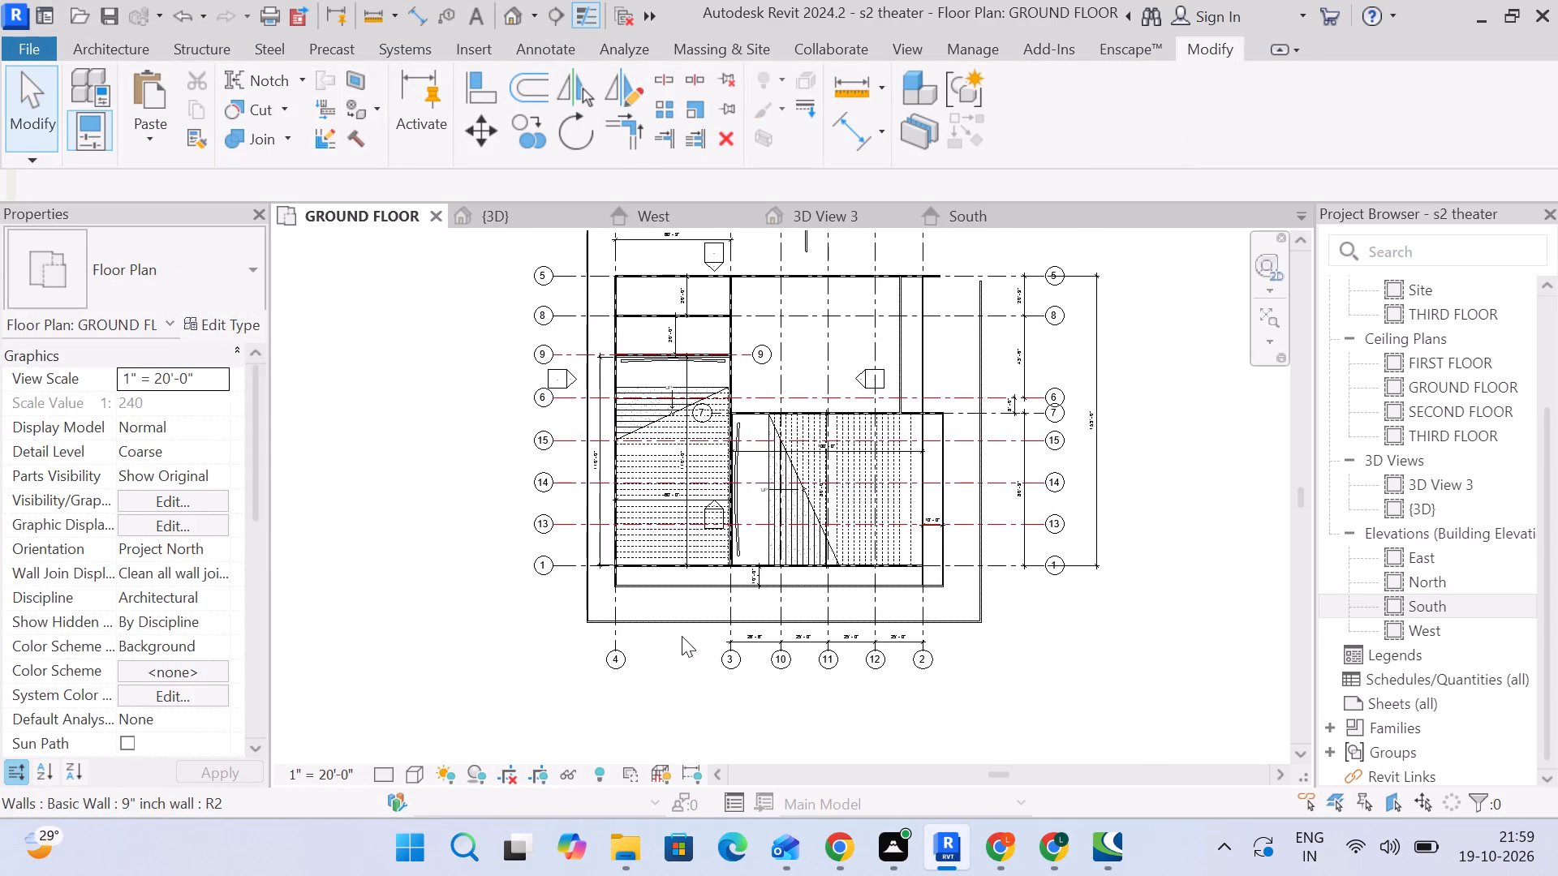
pyautogui.scroll(3, 566, 586)
pyautogui.moveTo(566, 586); pyautogui.dragTo(519, 655, button='middle')
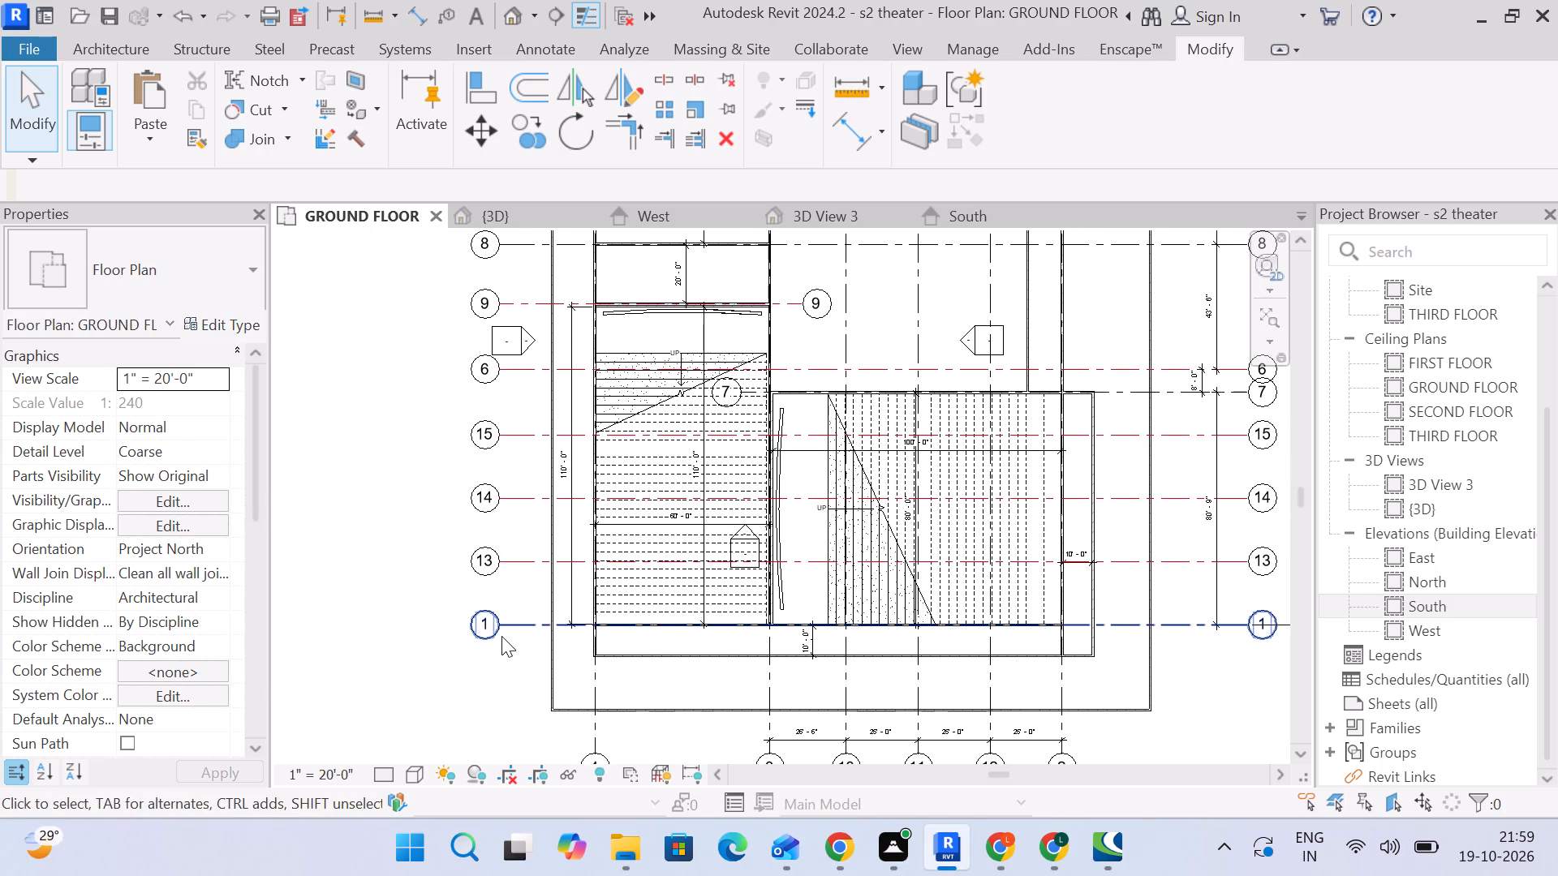
pyautogui.scroll(-1, 501, 636)
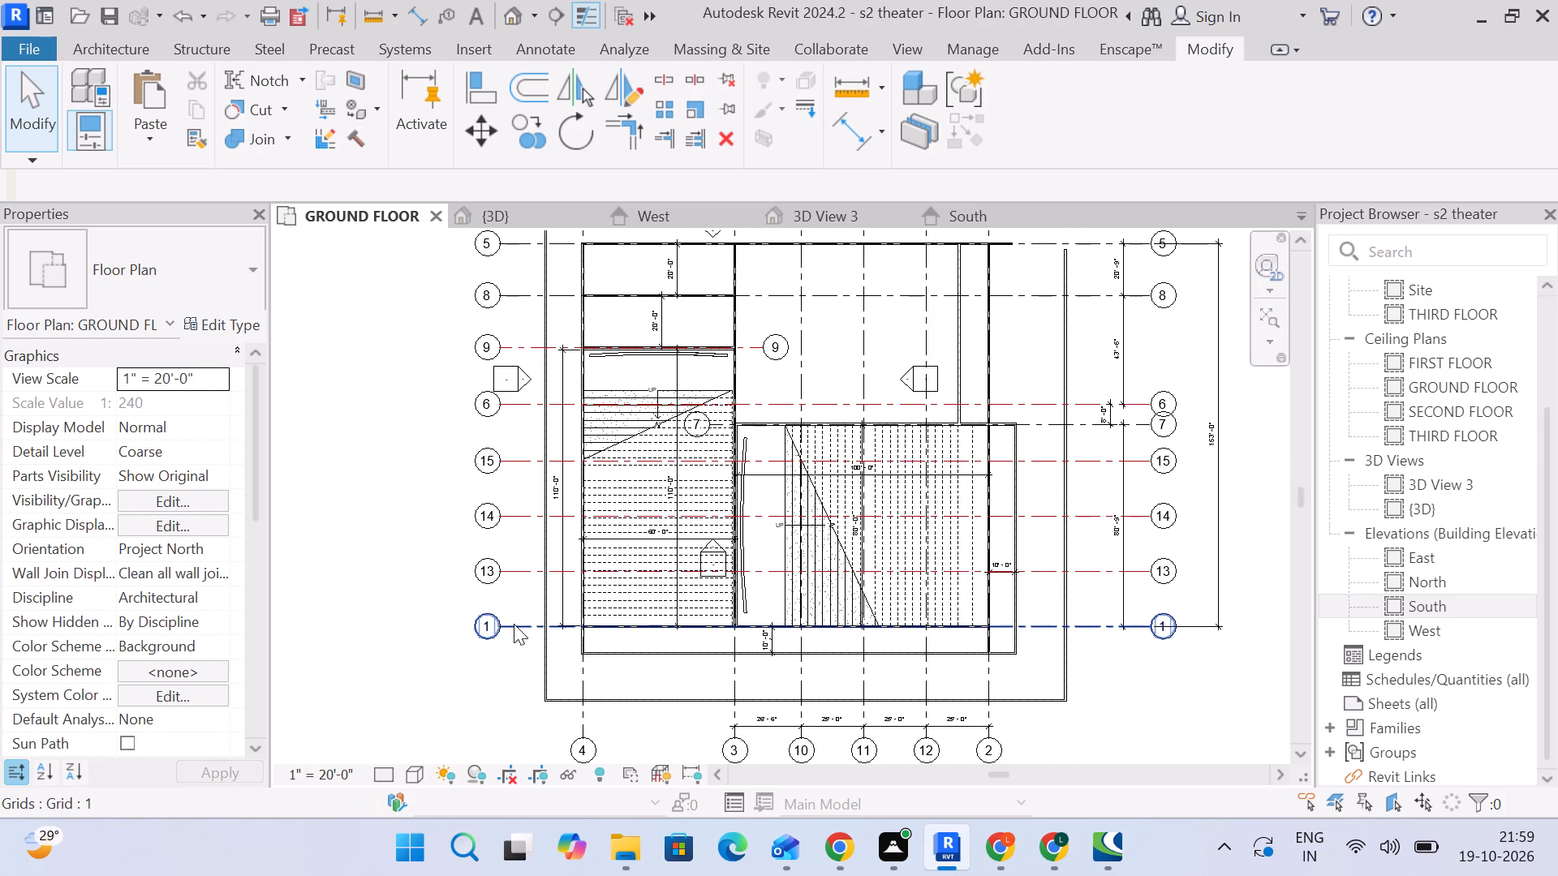
pyautogui.moveTo(541, 610); pyautogui.dragTo(476, 654, button='middle')
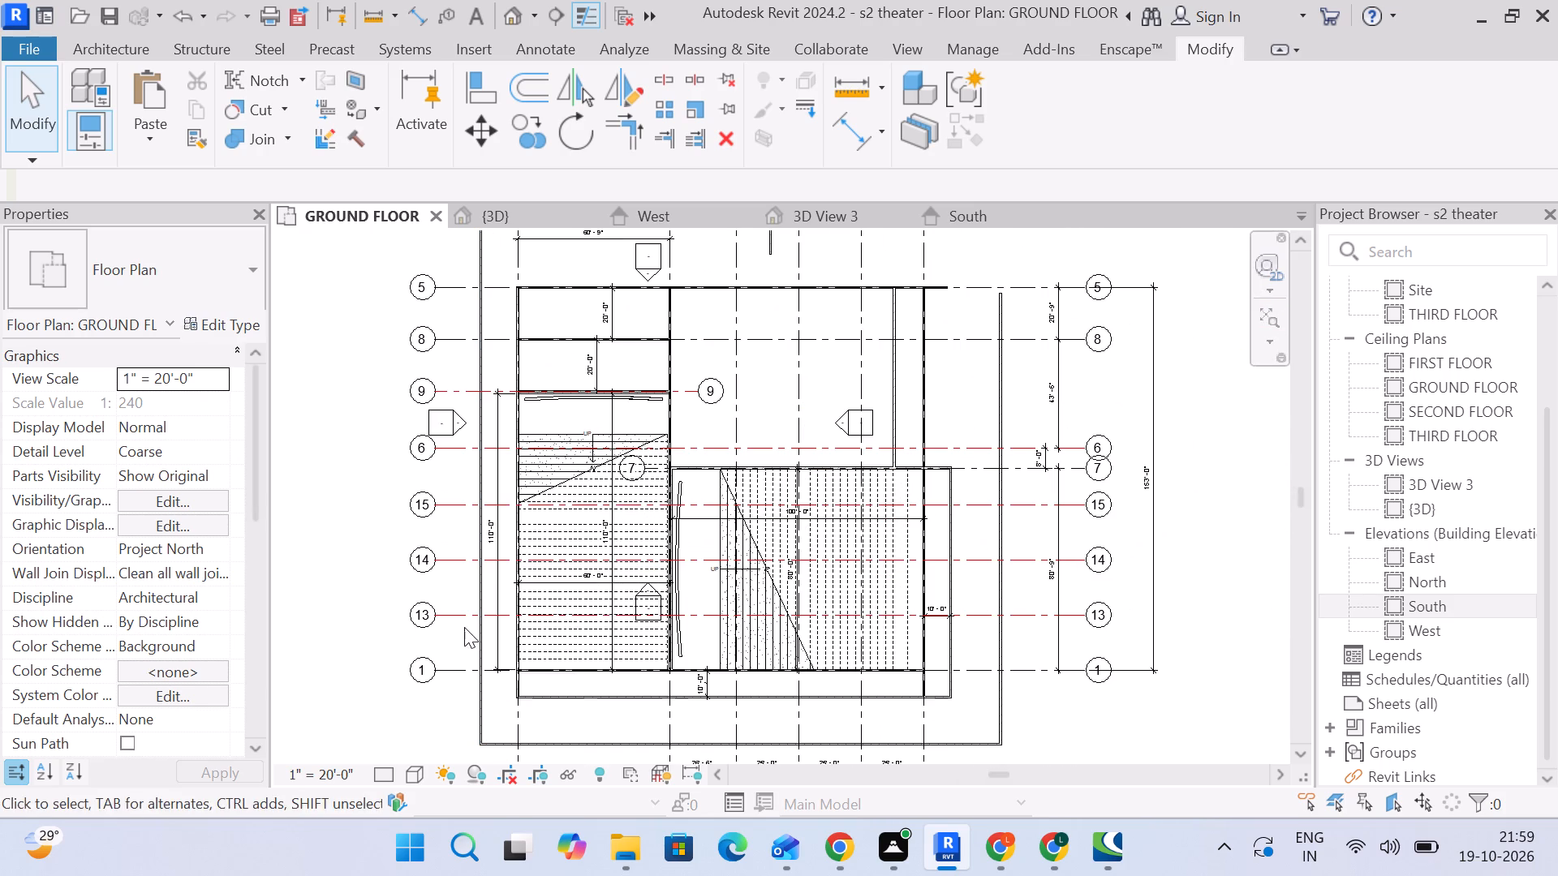
pyautogui.click(344, 608)
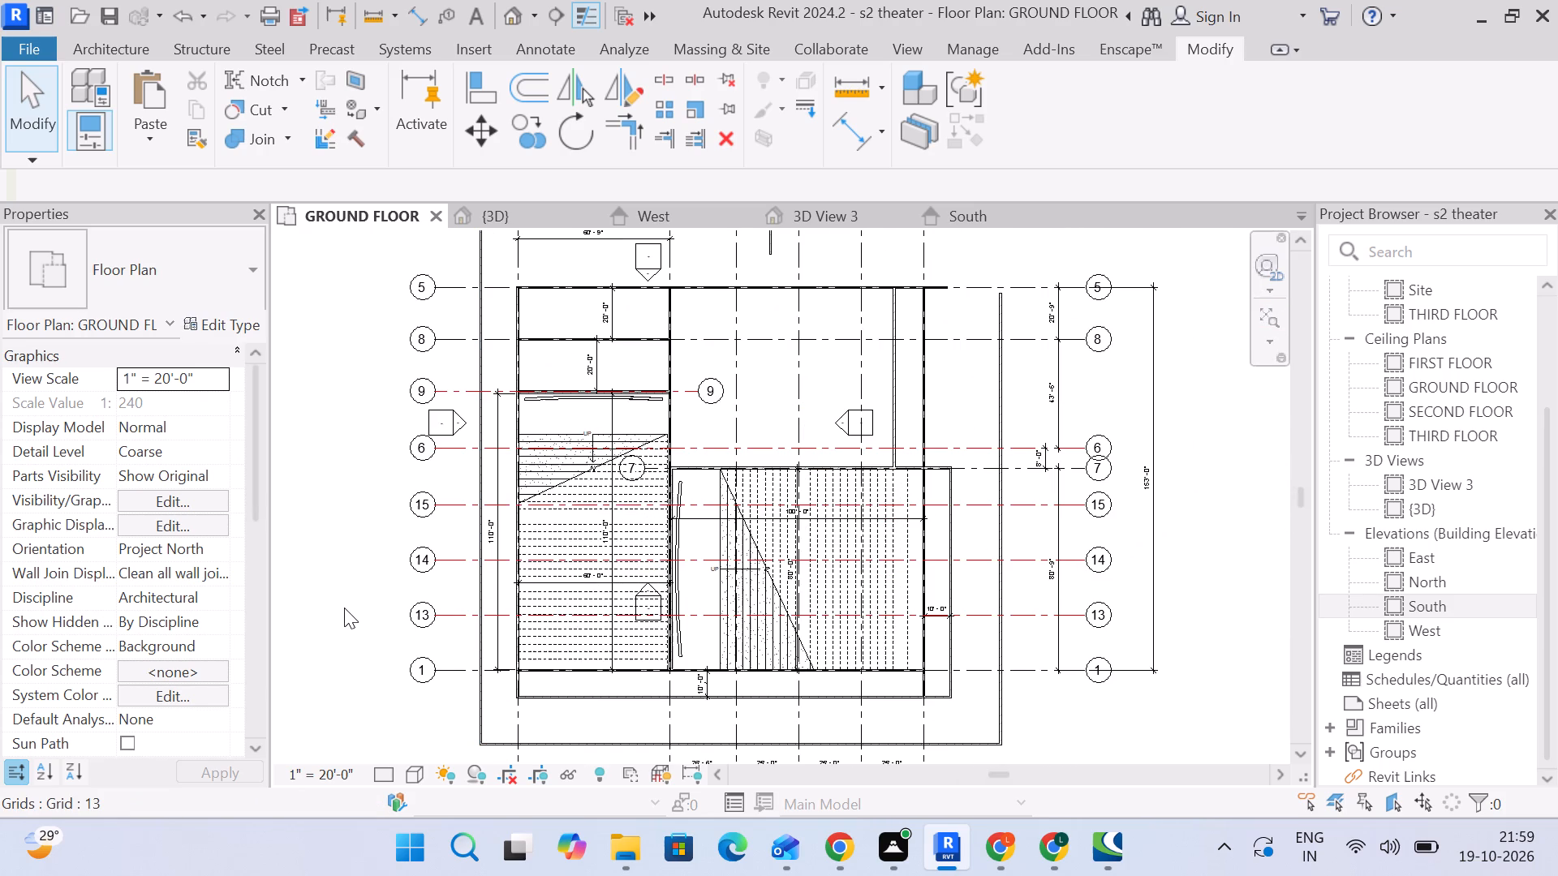
pyautogui.scroll(4, 481, 595)
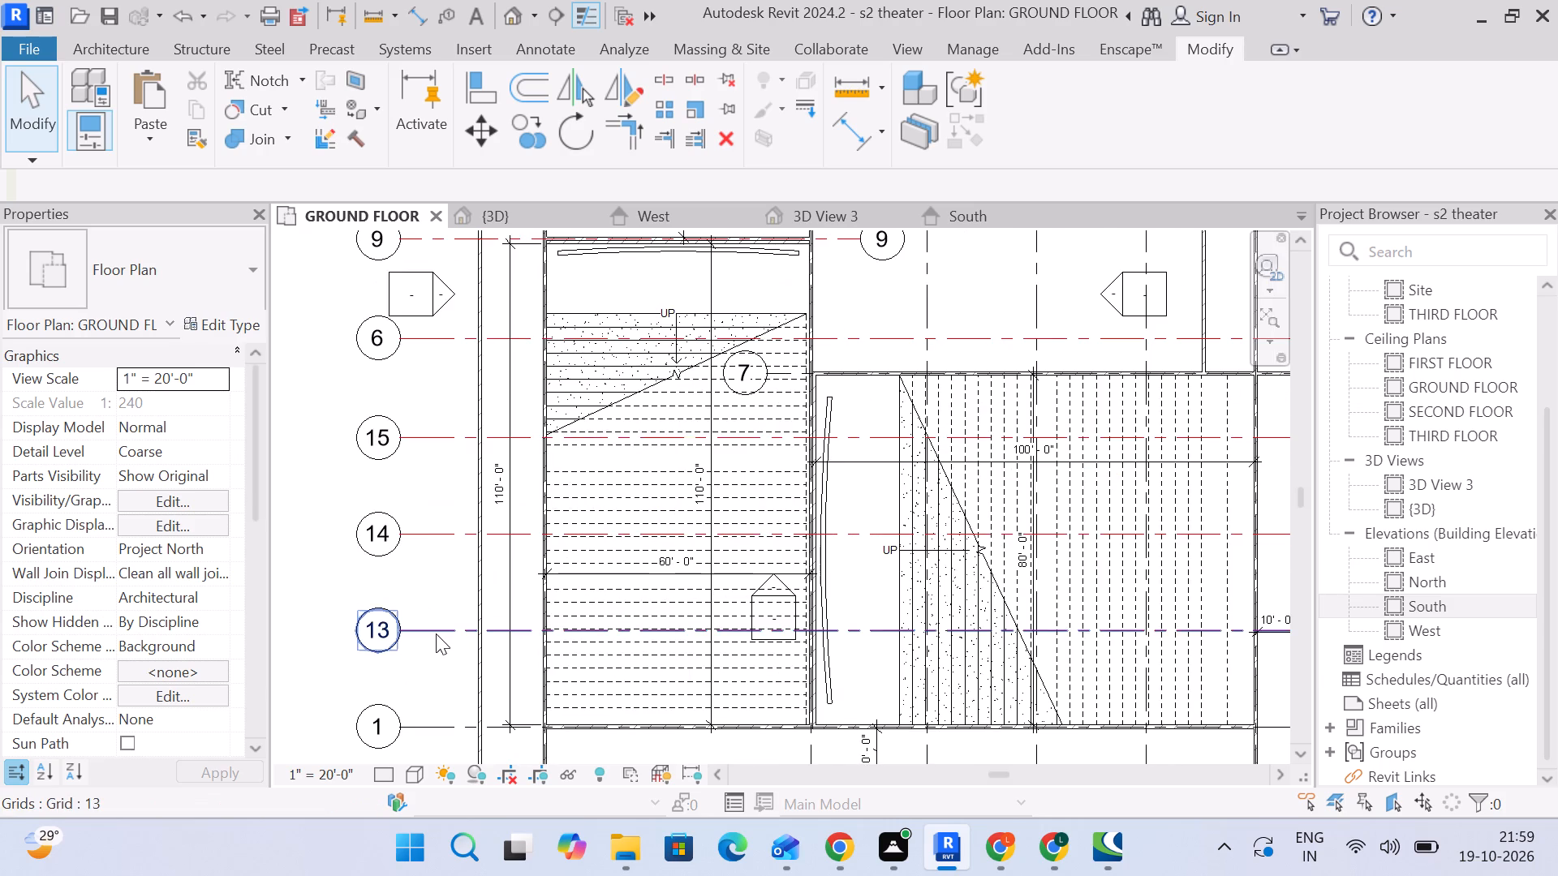
pyautogui.scroll(-1, 436, 633)
pyautogui.moveTo(434, 634); pyautogui.dragTo(379, 641, button='middle')
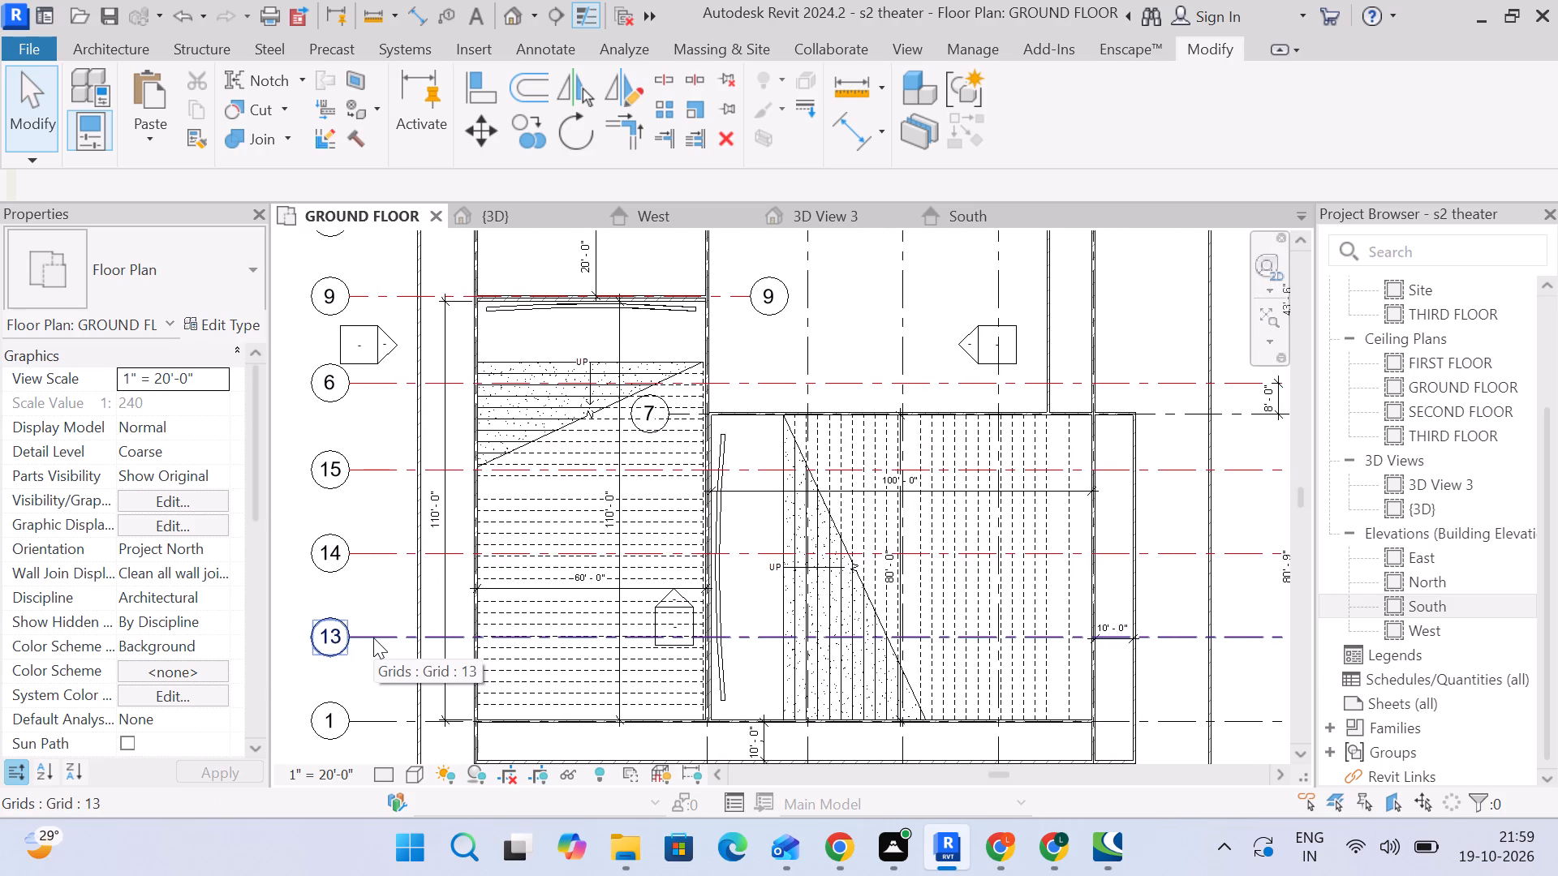
pyautogui.scroll(-3, 373, 638)
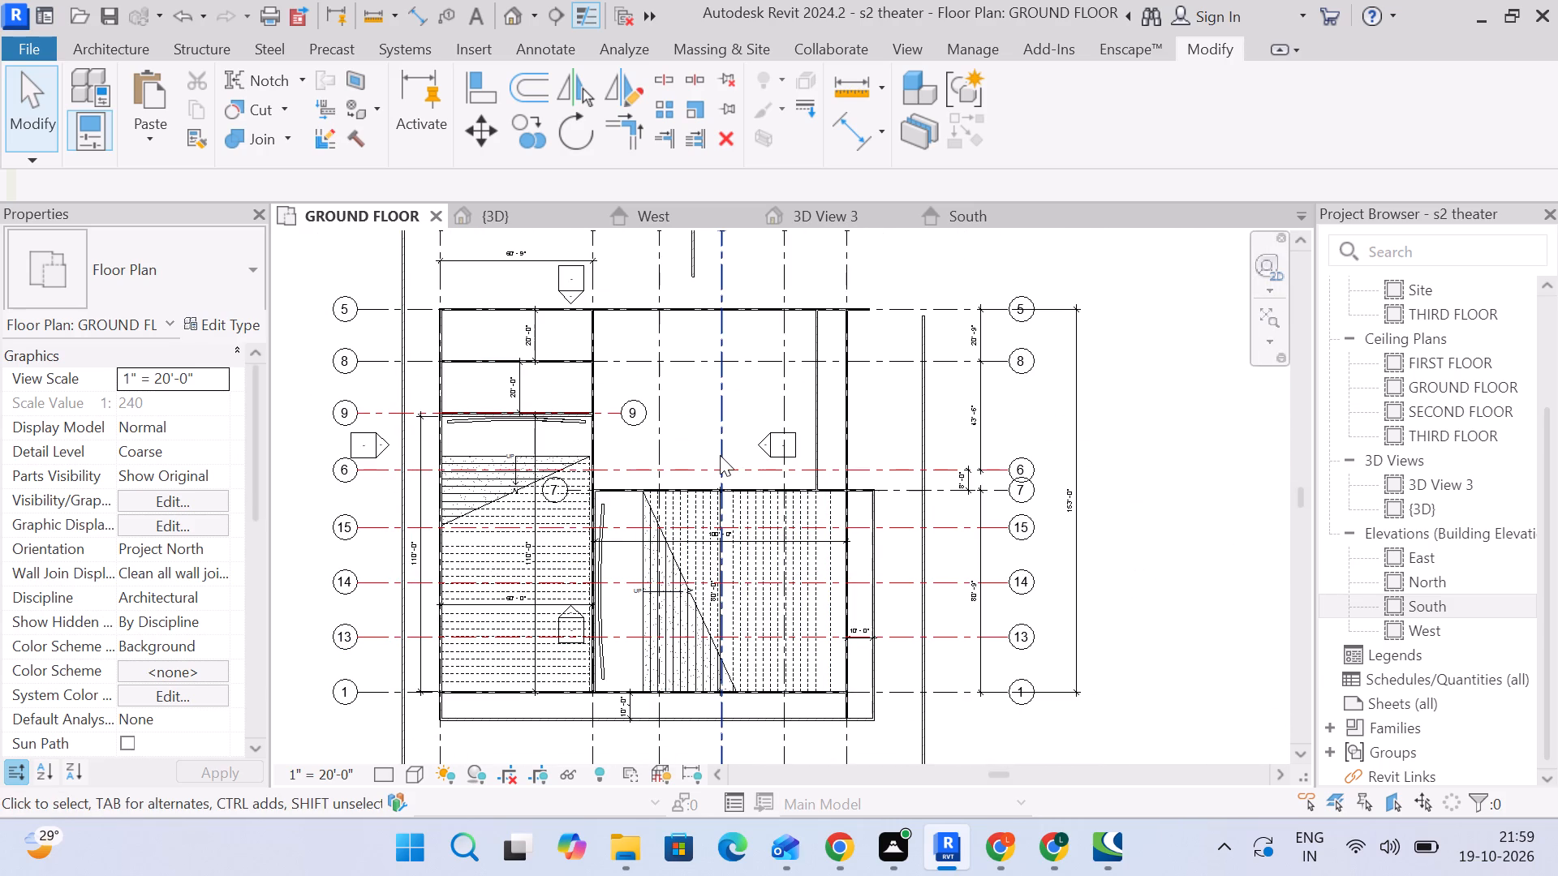
# Extend grid 9 eastward until its bubble aligns with the other eastern grid bubbles.
pyautogui.scroll(5, 657, 444)
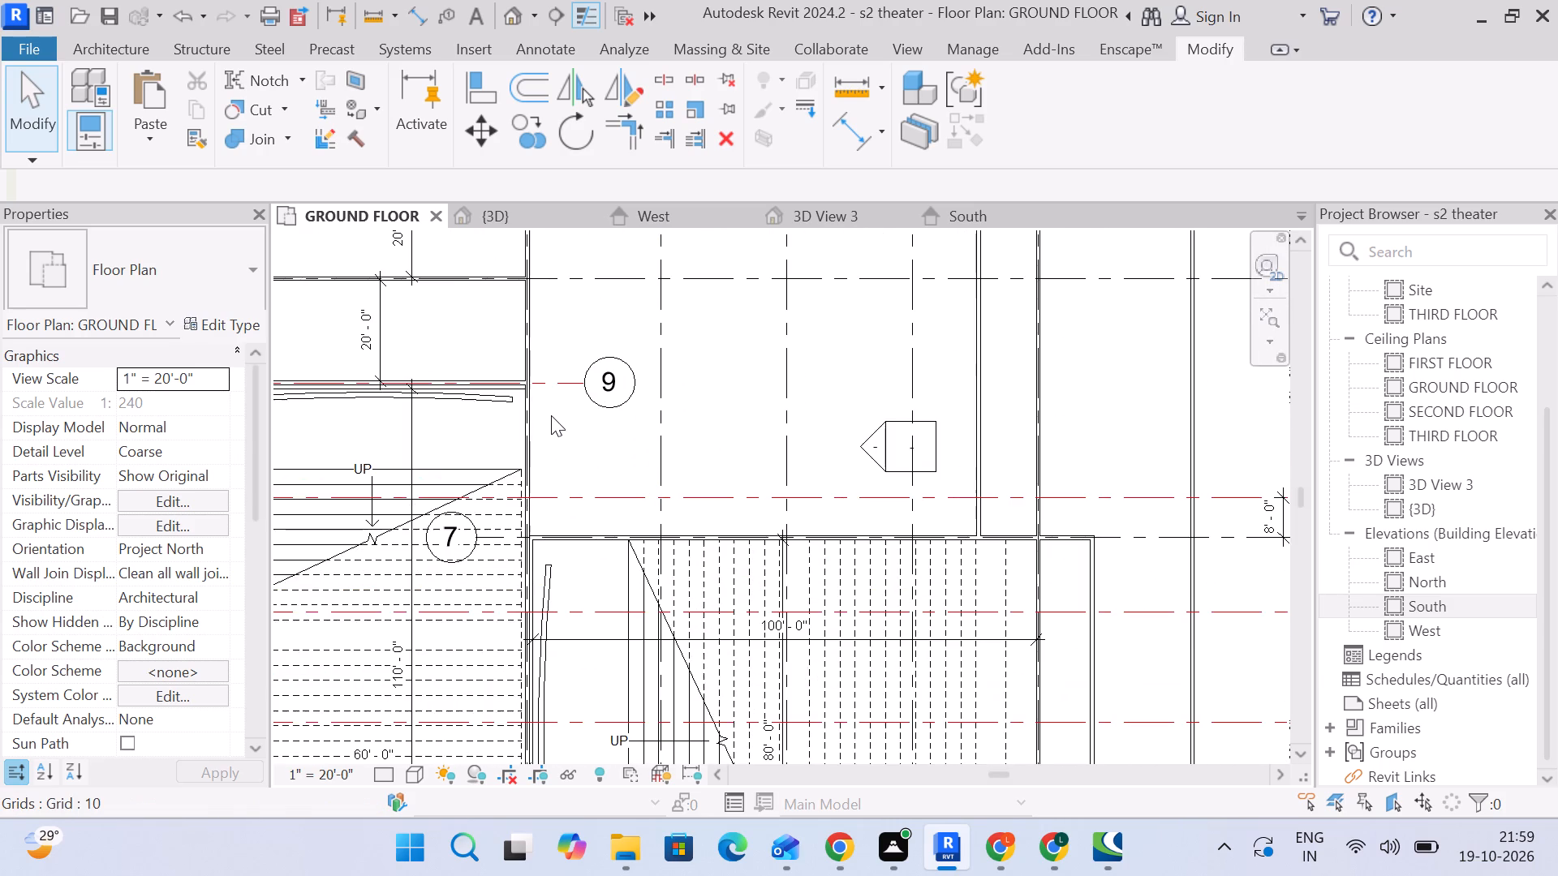
pyautogui.click(557, 381)
pyautogui.scroll(-3, 584, 382)
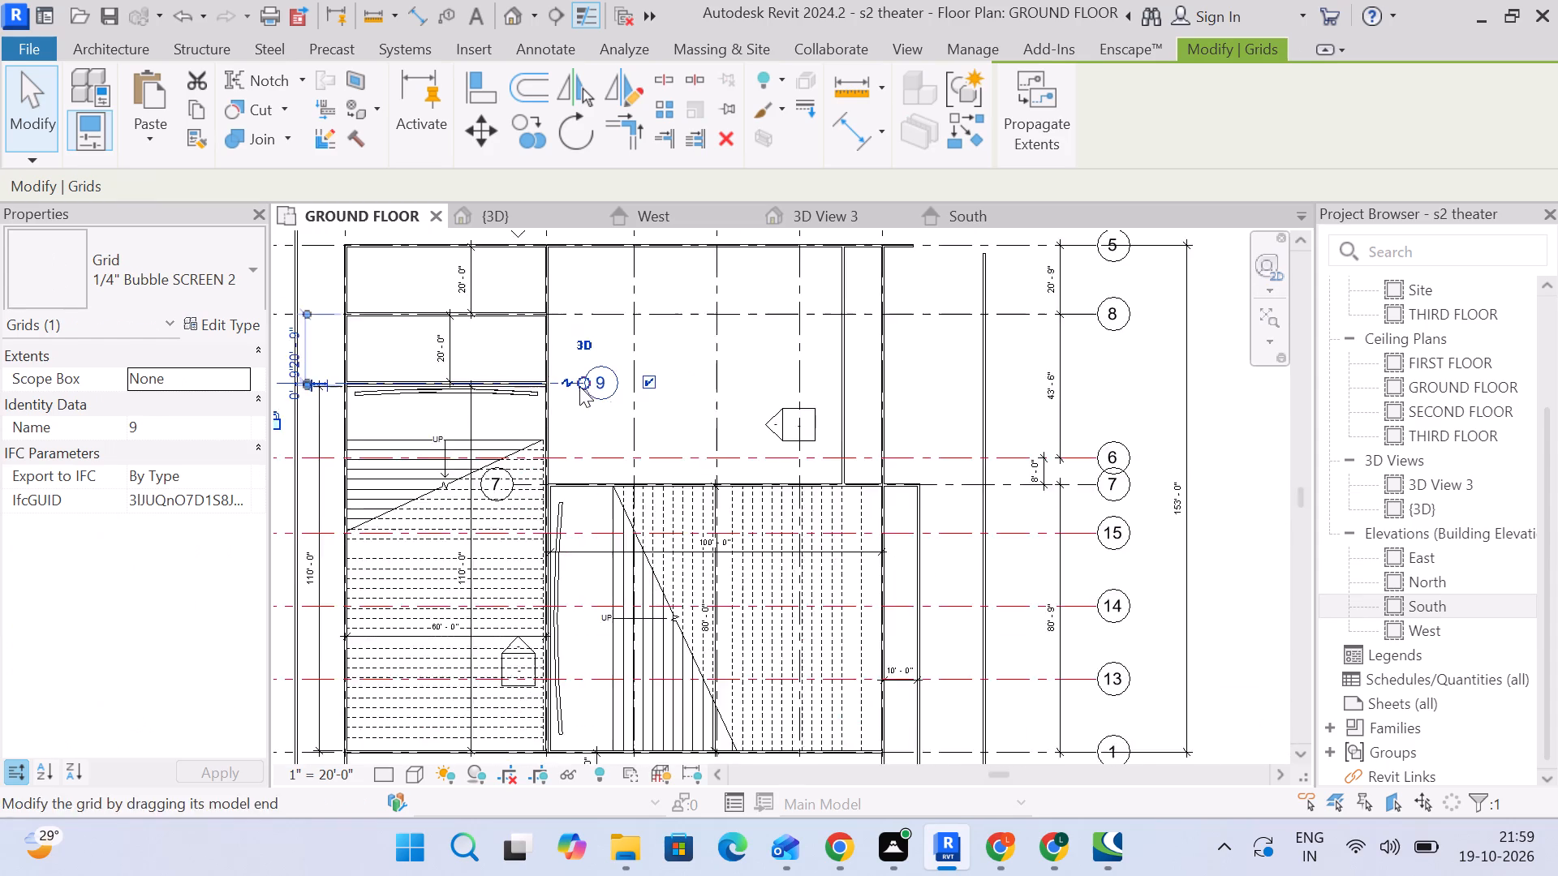
pyautogui.moveTo(579, 386); pyautogui.dragTo(506, 455, button='middle')
pyautogui.moveTo(510, 449); pyautogui.dragTo(1021, 460)
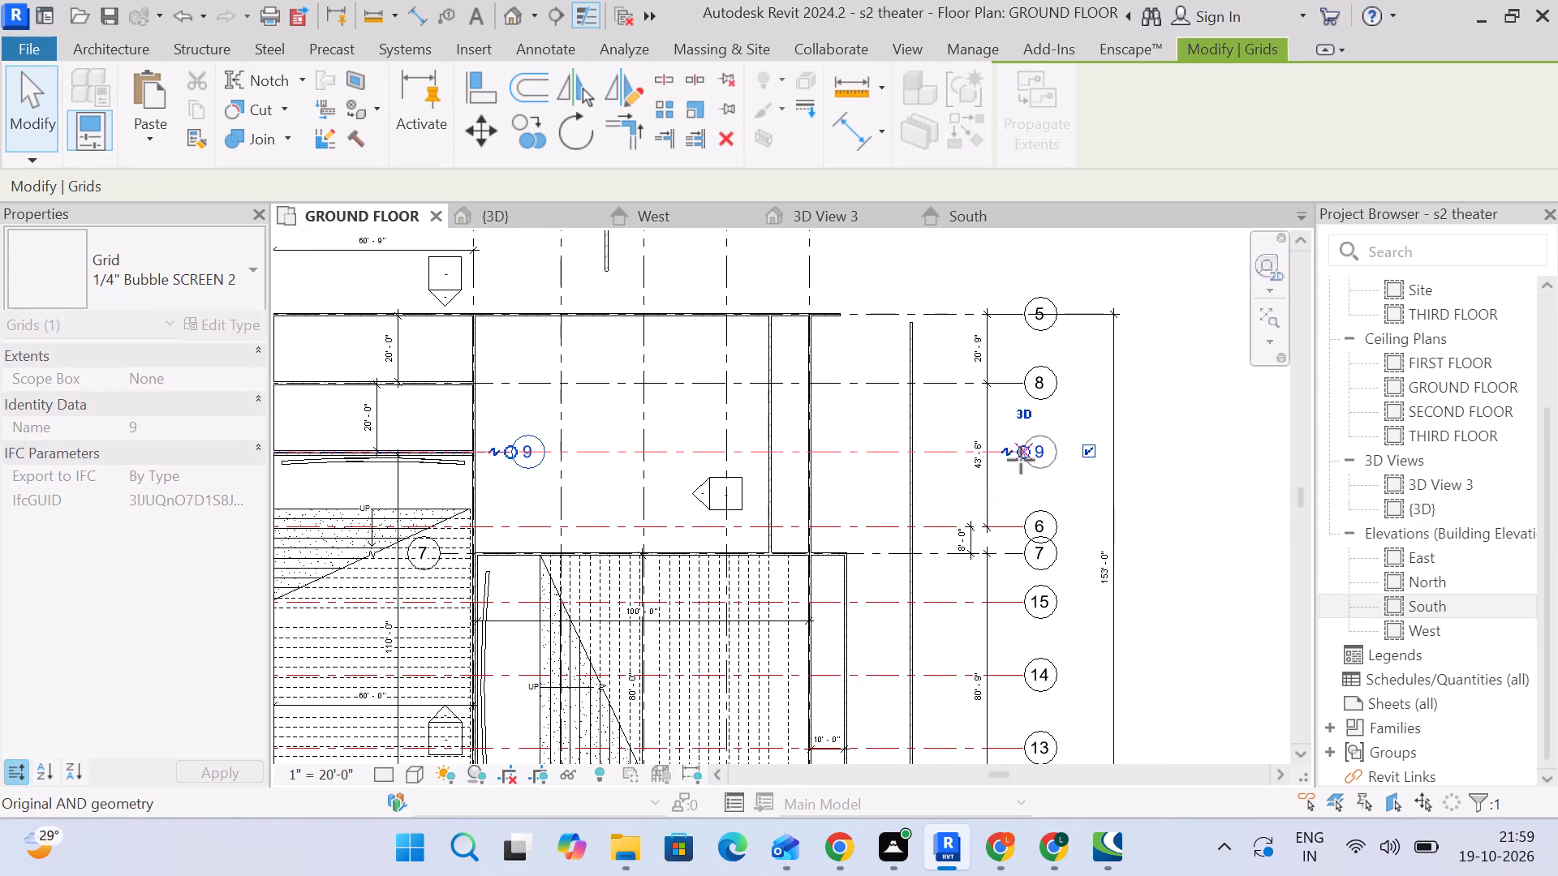
pyautogui.moveTo(1021, 460); pyautogui.dragTo(1023, 461)
pyautogui.click(1191, 531)
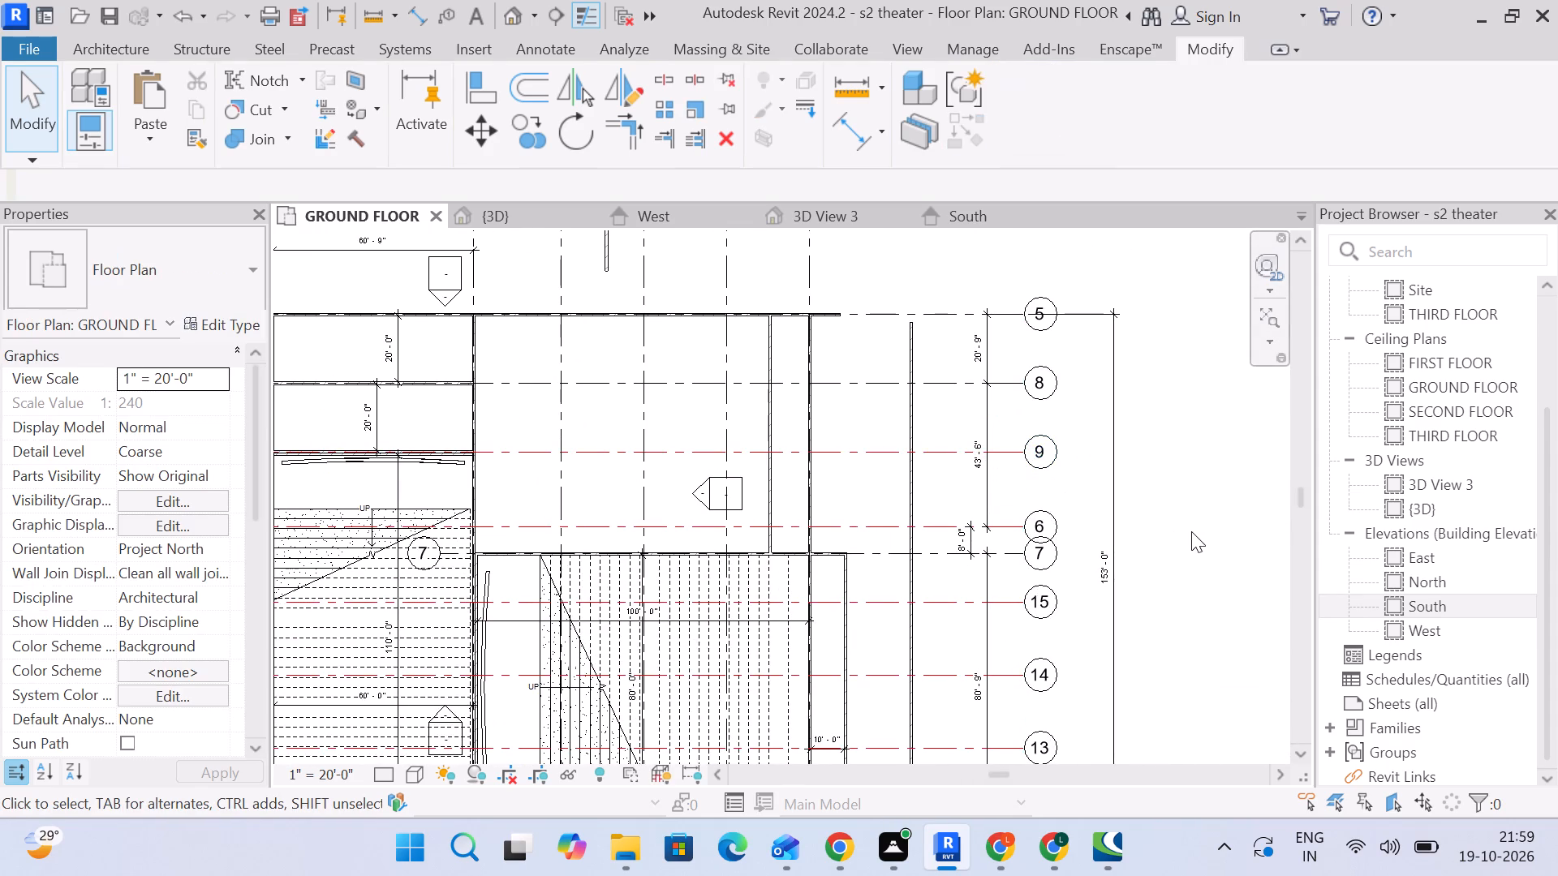
# Review the grid layout from the full plan down to the southern bubbles of the vertical grids.
pyautogui.scroll(-4, 1191, 531)
pyautogui.moveTo(1183, 531); pyautogui.dragTo(1181, 447, button='middle')
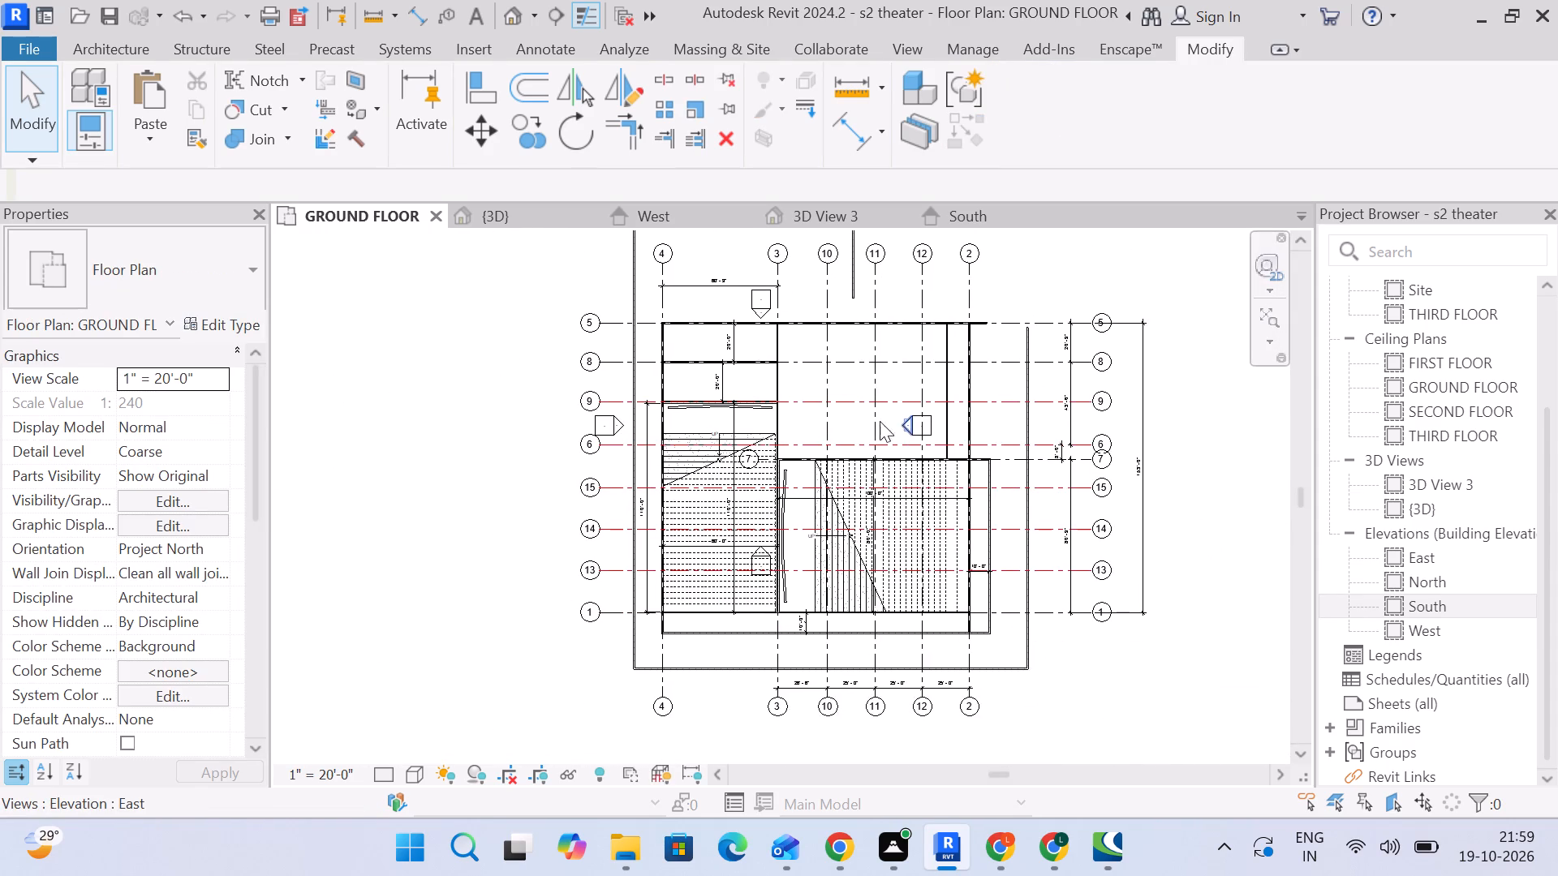
pyautogui.scroll(3, 828, 396)
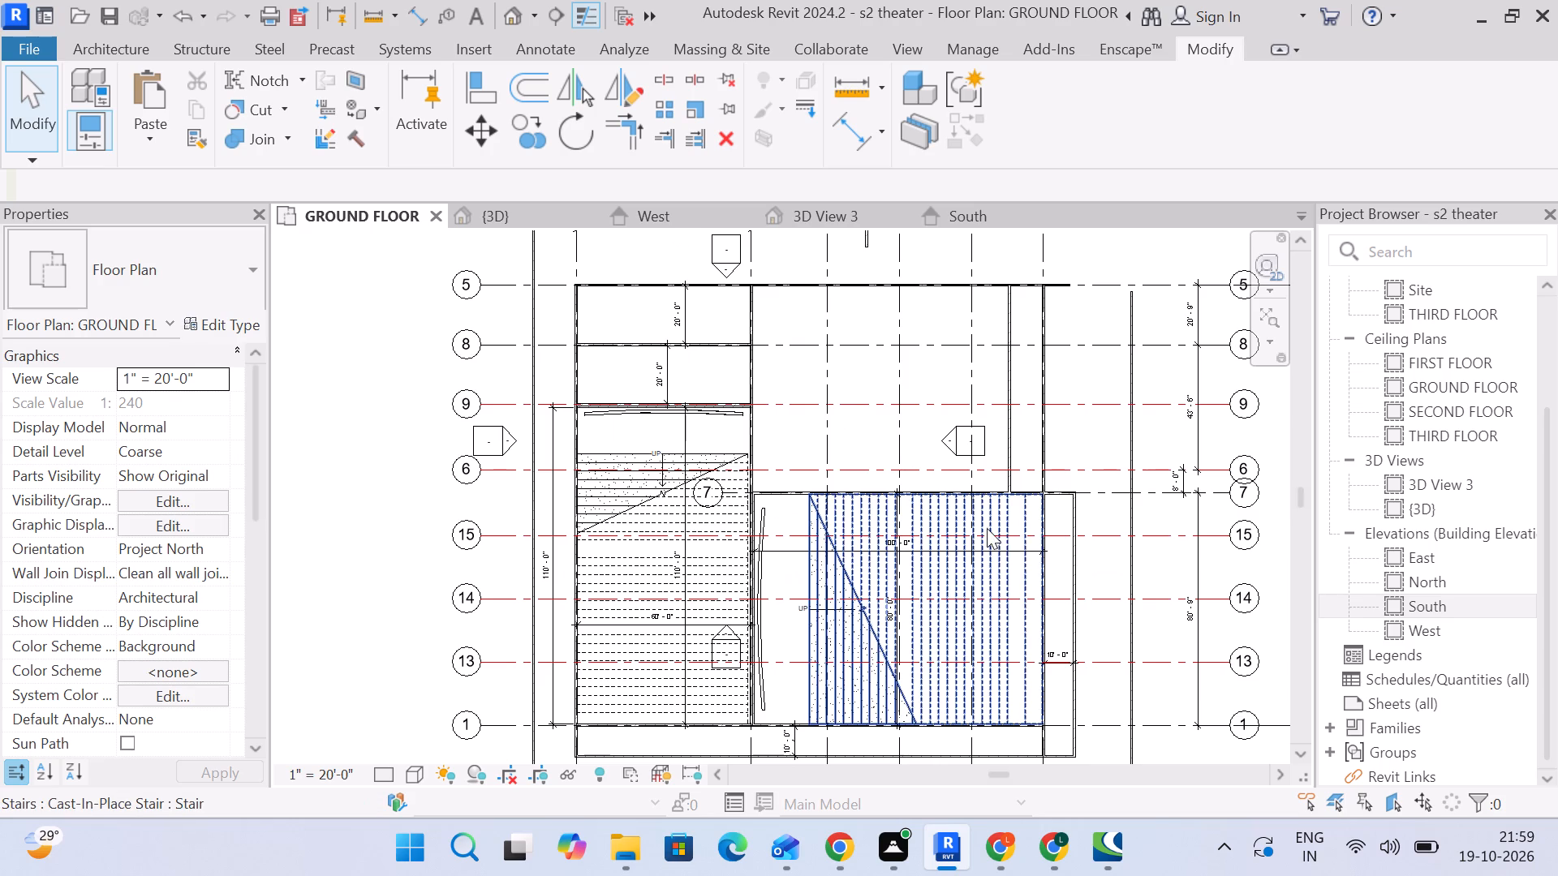
pyautogui.moveTo(969, 528); pyautogui.dragTo(928, 456, button='middle')
pyautogui.moveTo(940, 578); pyautogui.dragTo(906, 452, button='middle')
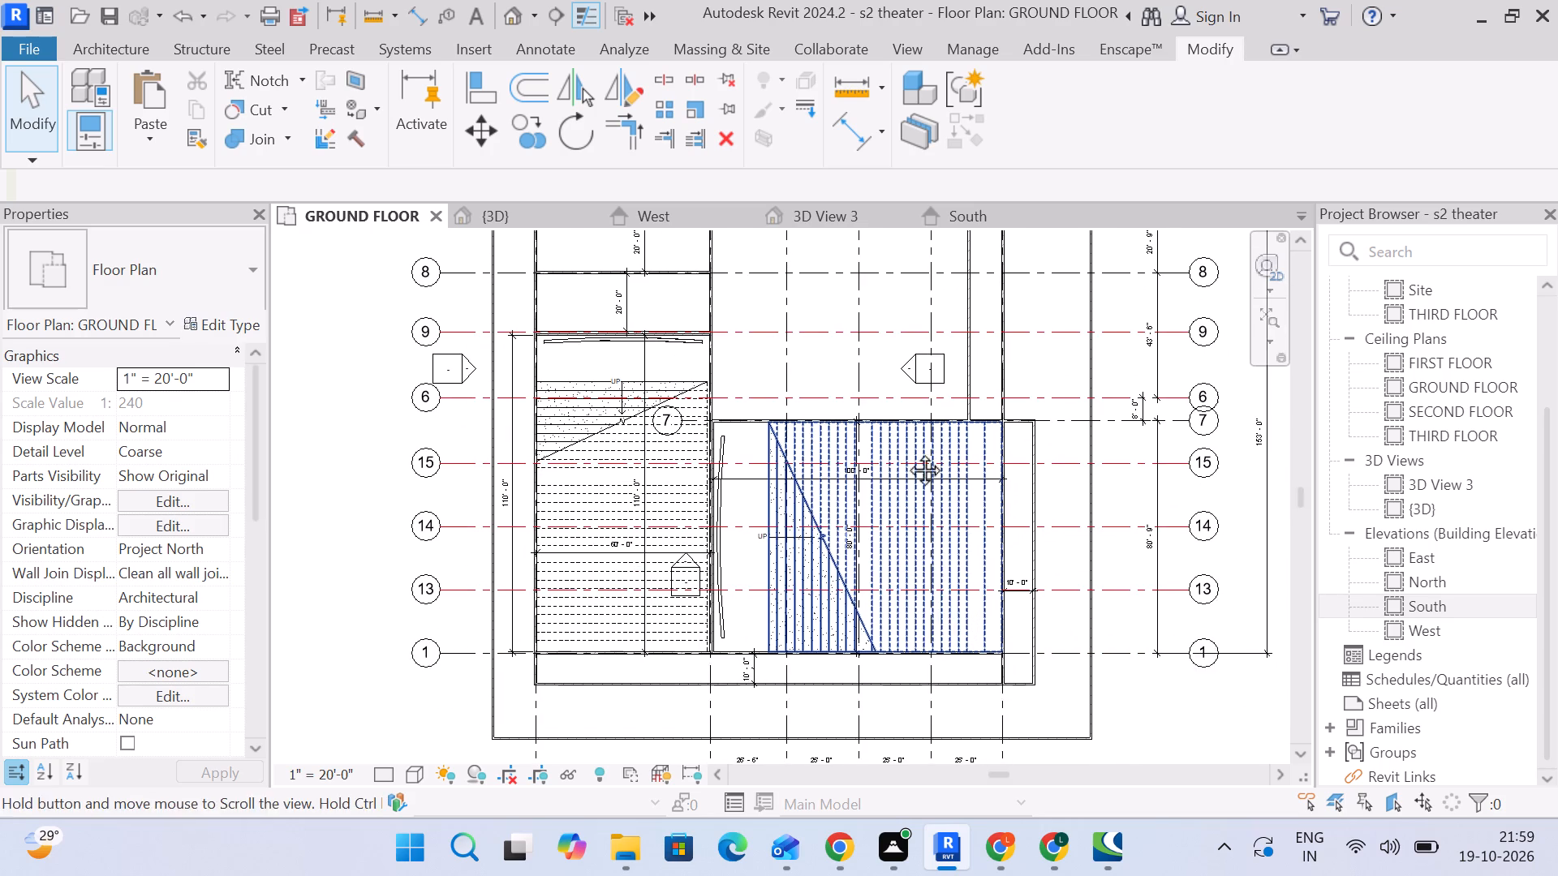
pyautogui.moveTo(906, 452); pyautogui.dragTo(881, 381, button='middle')
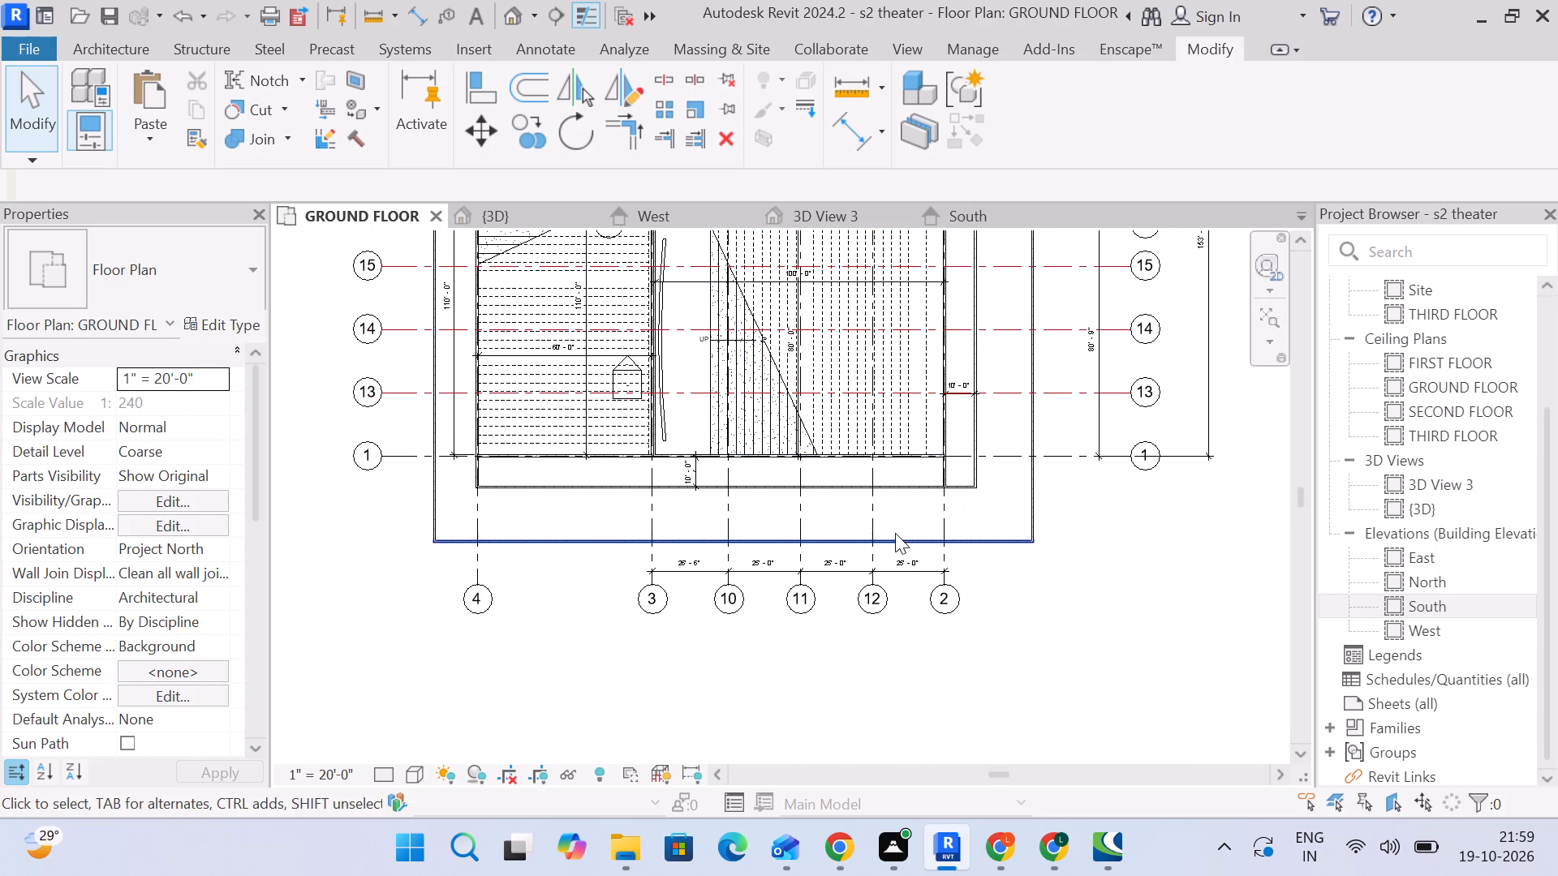
pyautogui.scroll(-2, 897, 535)
pyautogui.moveTo(897, 535); pyautogui.dragTo(907, 606, button='middle')
pyautogui.scroll(4, 907, 606)
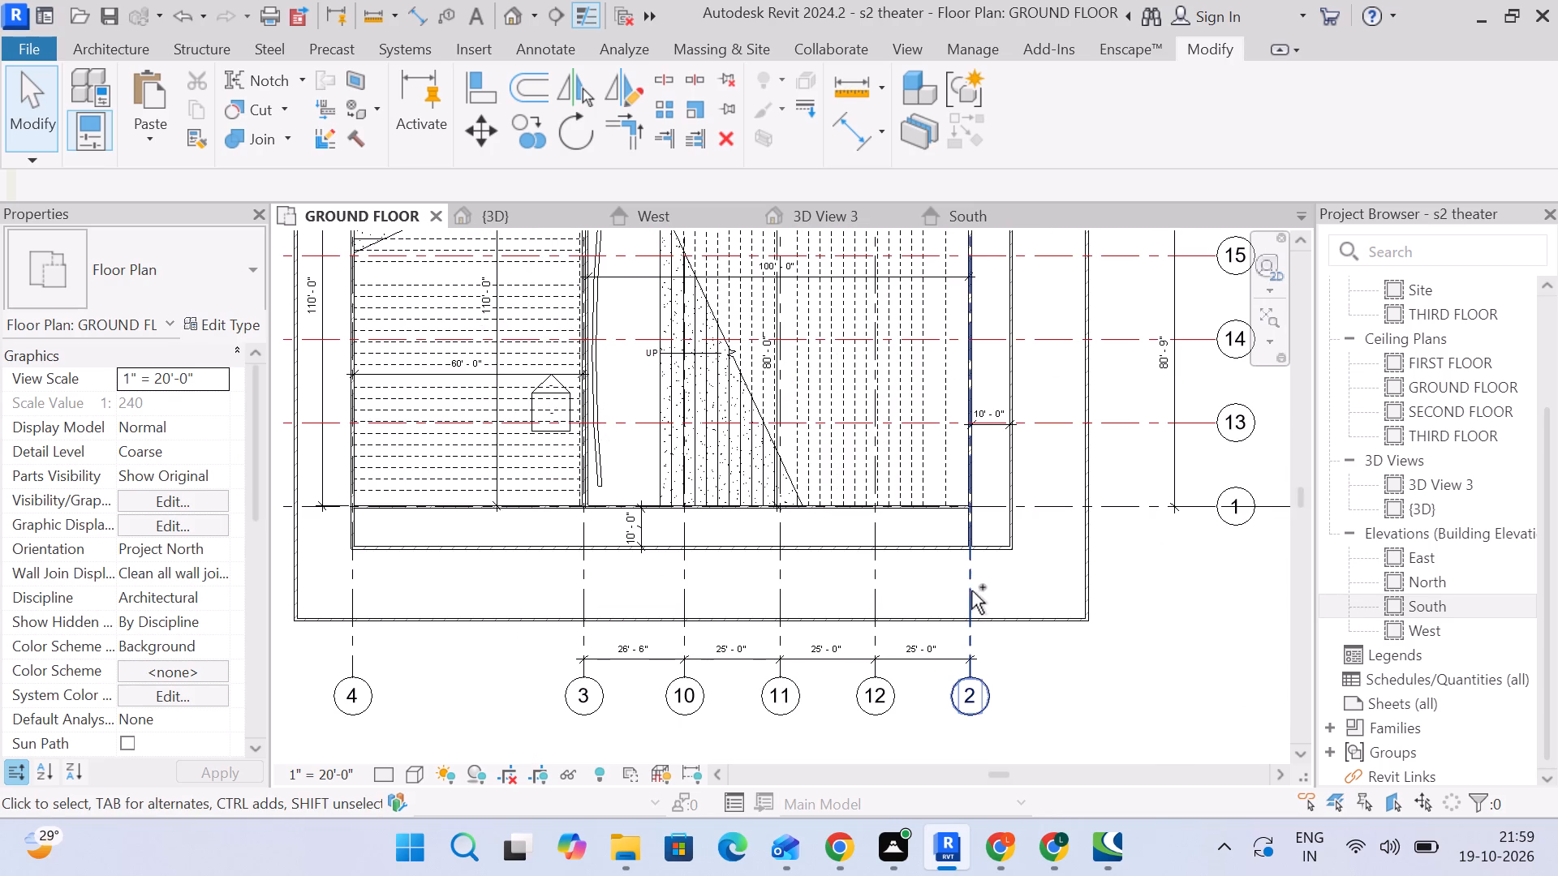
# Duplicate the grid type of vertical grids 10, 11 and 12 under the name 1/4" Bubble SCREEN 2.
pyautogui.keyDown('ctrl'); pyautogui.click(871, 584); pyautogui.keyUp('ctrl')
pyautogui.keyDown('ctrl'); pyautogui.click(768, 584); pyautogui.keyUp('ctrl')
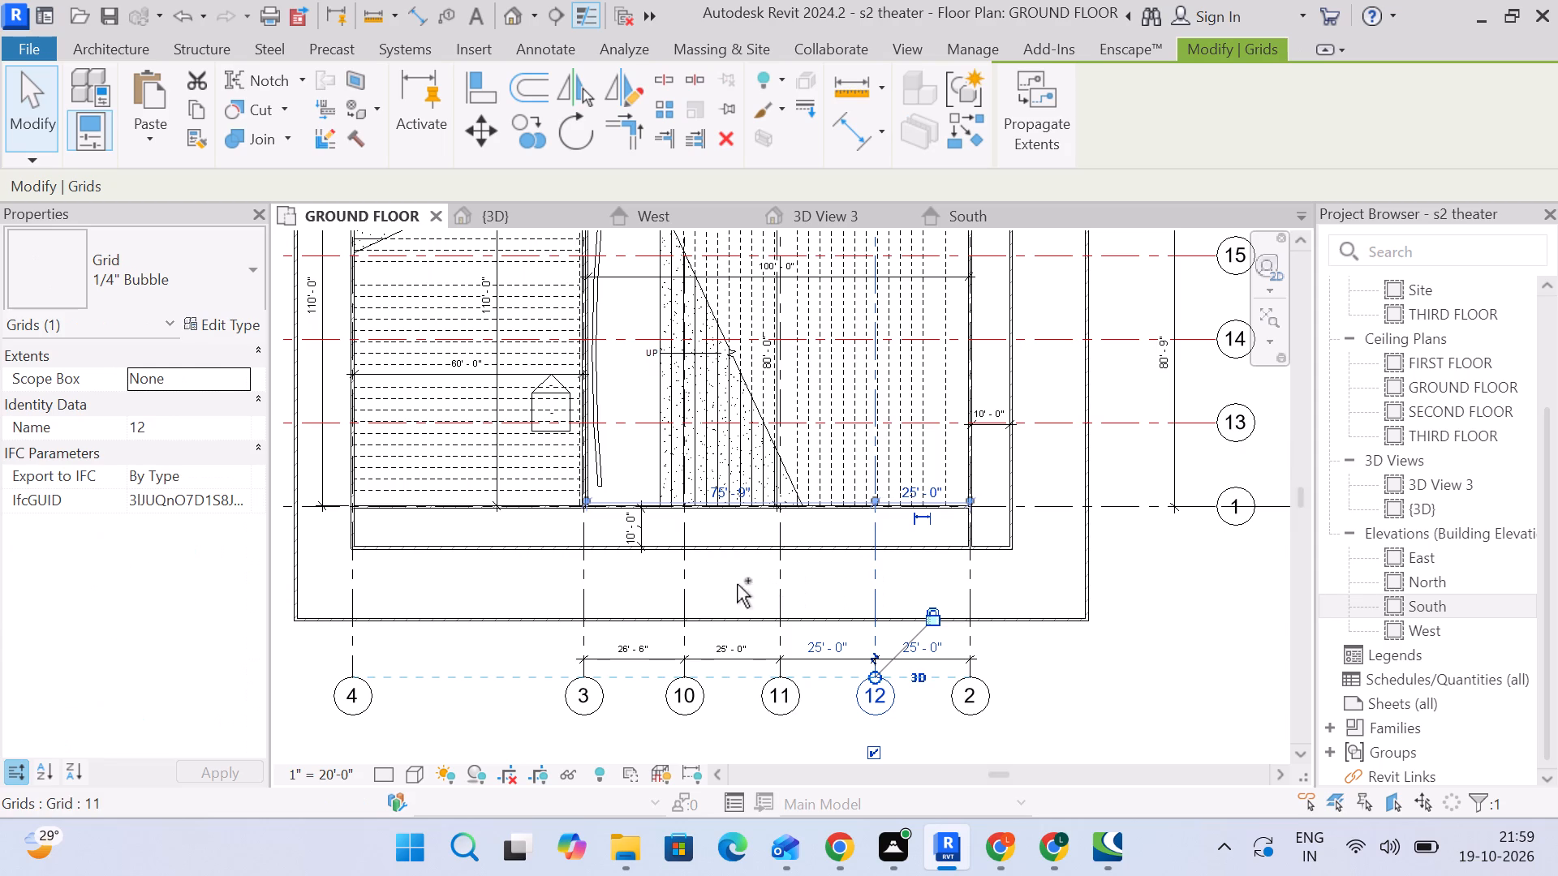
pyautogui.keyDown('ctrl'); pyautogui.click(679, 584); pyautogui.keyUp('ctrl')
pyautogui.scroll(-3, 570, 565)
pyautogui.moveTo(571, 571); pyautogui.dragTo(611, 687, button='middle')
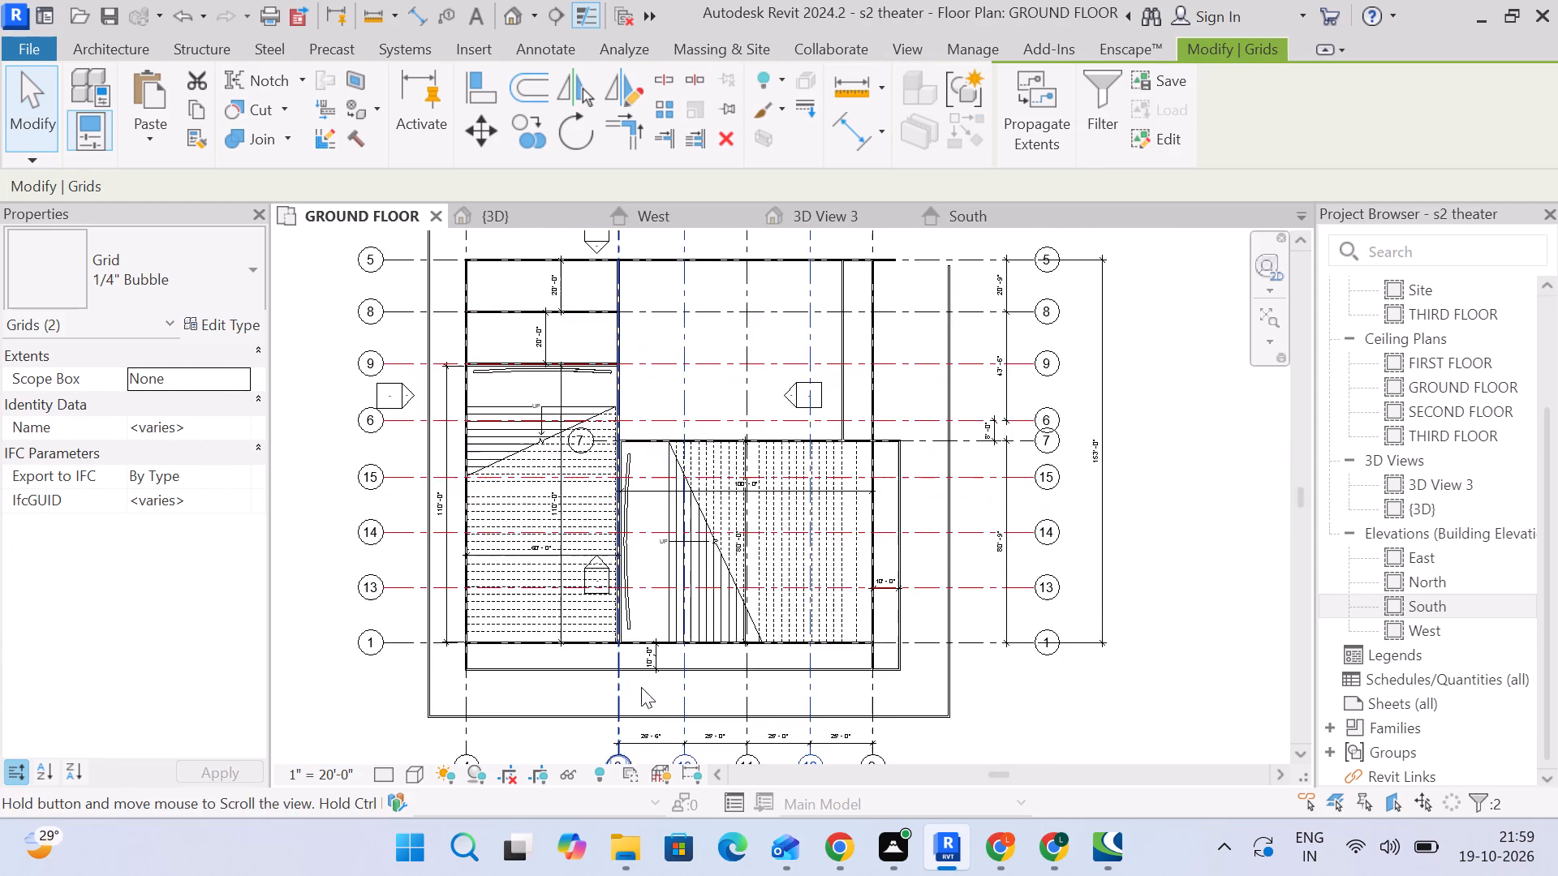
pyautogui.scroll(4, 725, 684)
pyautogui.keyDown('ctrl'); pyautogui.click(767, 695); pyautogui.keyUp('ctrl')
pyautogui.scroll(-3, 808, 687)
pyautogui.moveTo(807, 689); pyautogui.dragTo(768, 578, button='middle')
pyautogui.scroll(1, 807, 689)
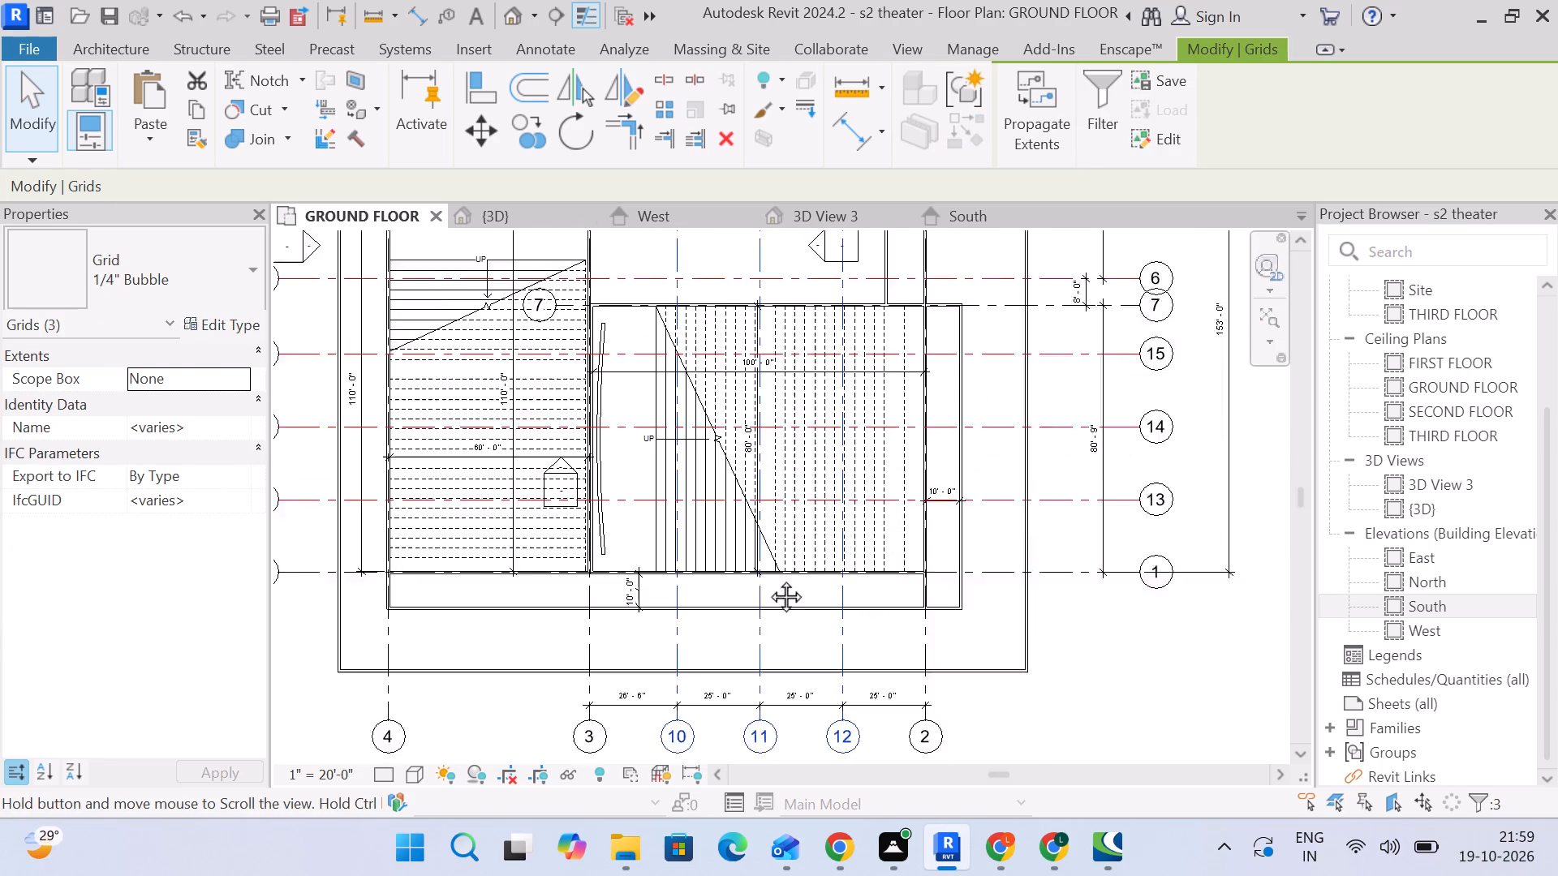
pyautogui.moveTo(768, 578); pyautogui.dragTo(762, 566, button='middle')
pyautogui.scroll(4, 785, 560)
pyautogui.scroll(-3, 837, 582)
pyautogui.moveTo(839, 595); pyautogui.dragTo(914, 449, button='middle')
pyautogui.scroll(-2, 914, 449)
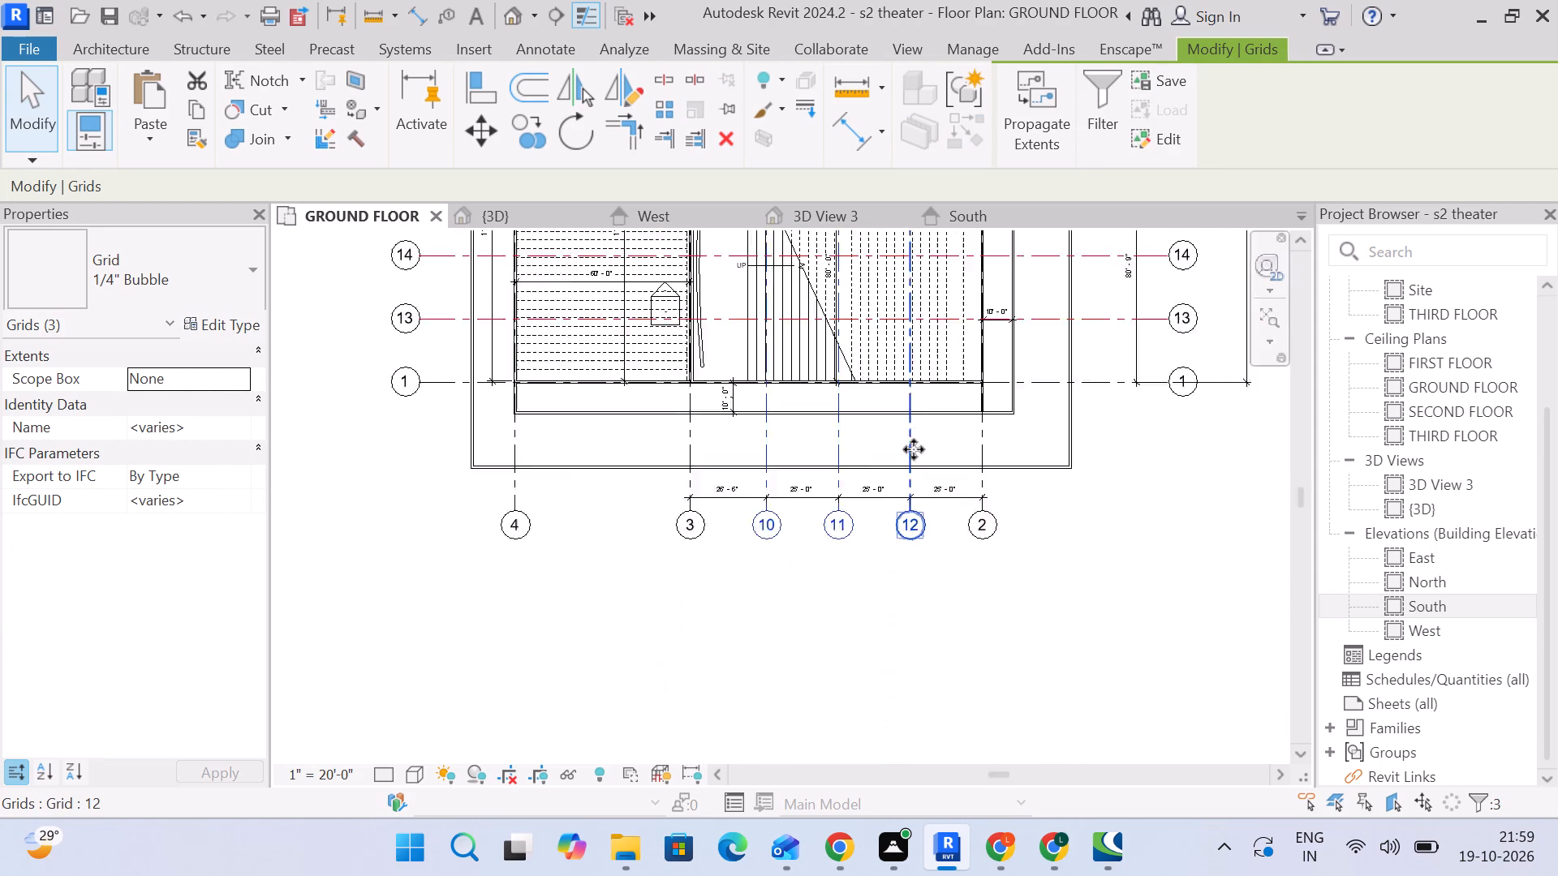
pyautogui.scroll(-1, 914, 449)
pyautogui.moveTo(914, 449); pyautogui.dragTo(826, 655, button='middle')
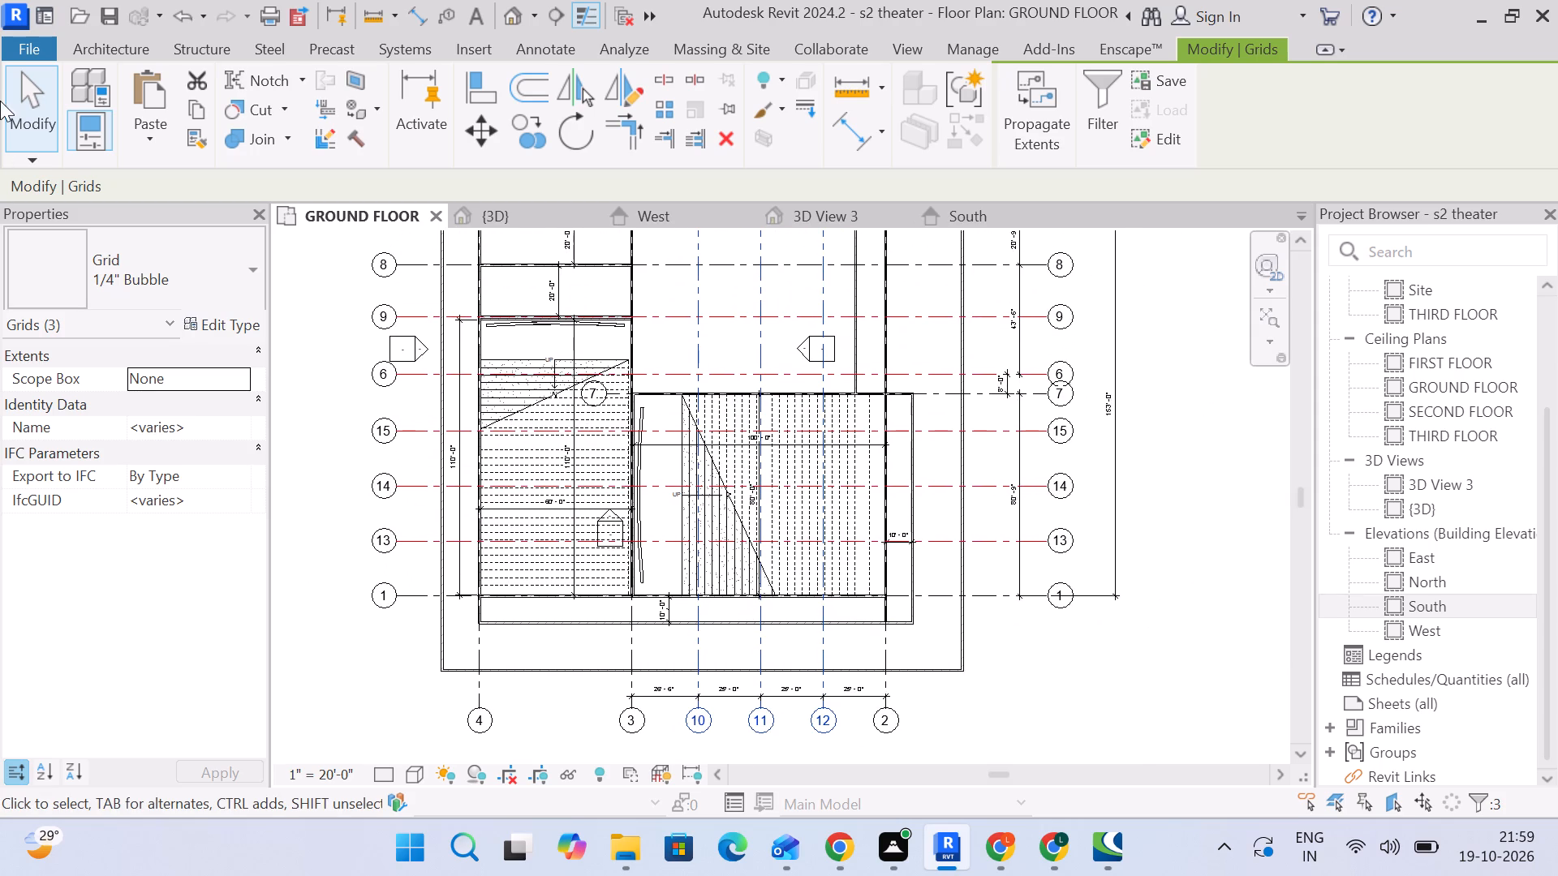
pyautogui.click(214, 316)
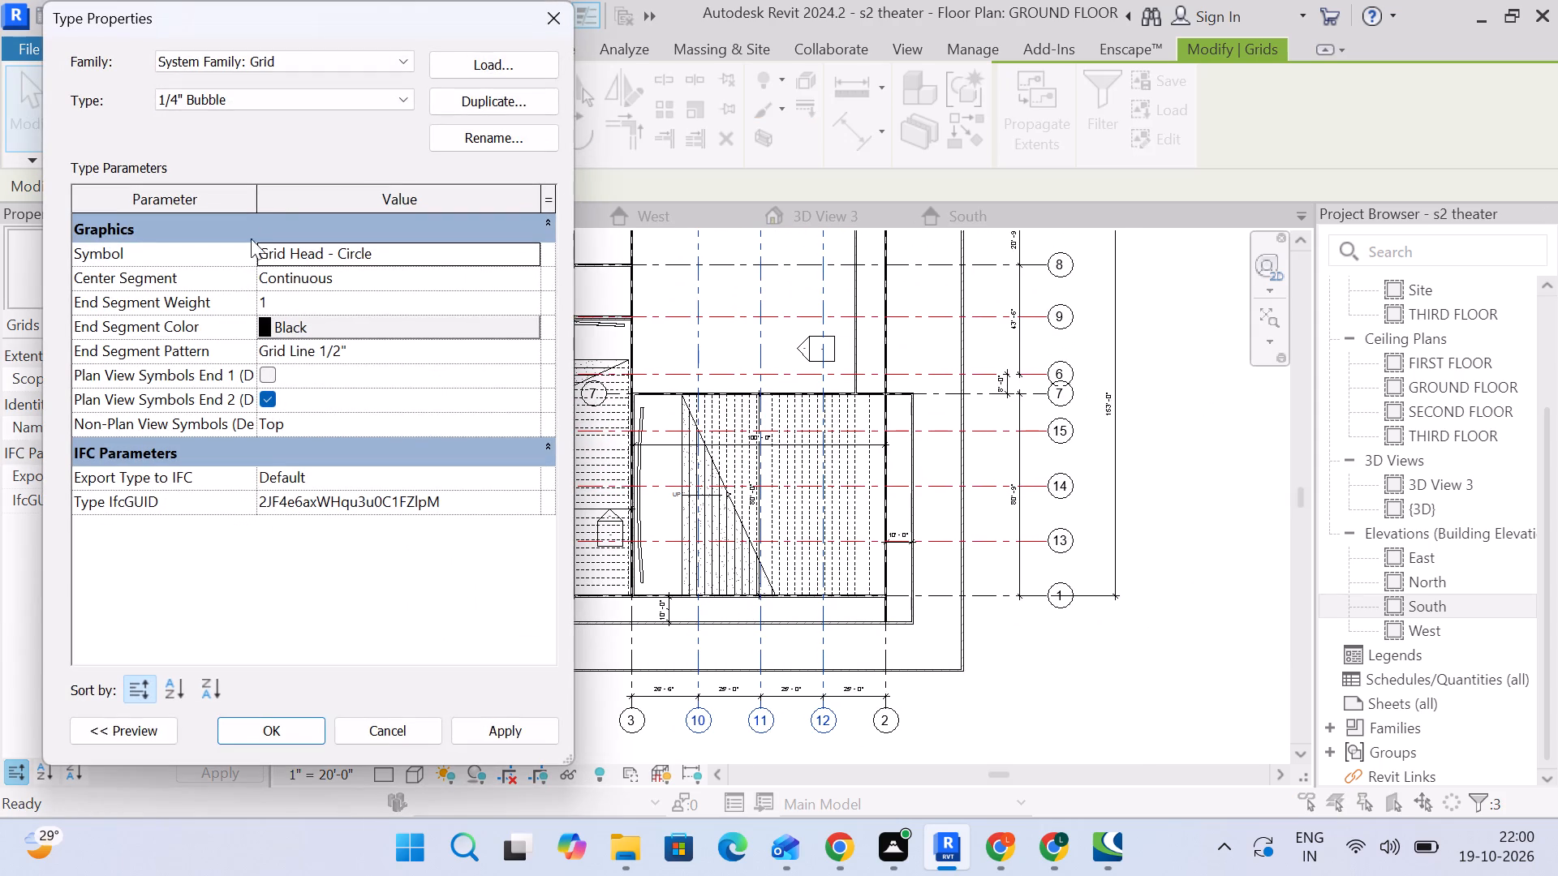
pyautogui.click(468, 106)
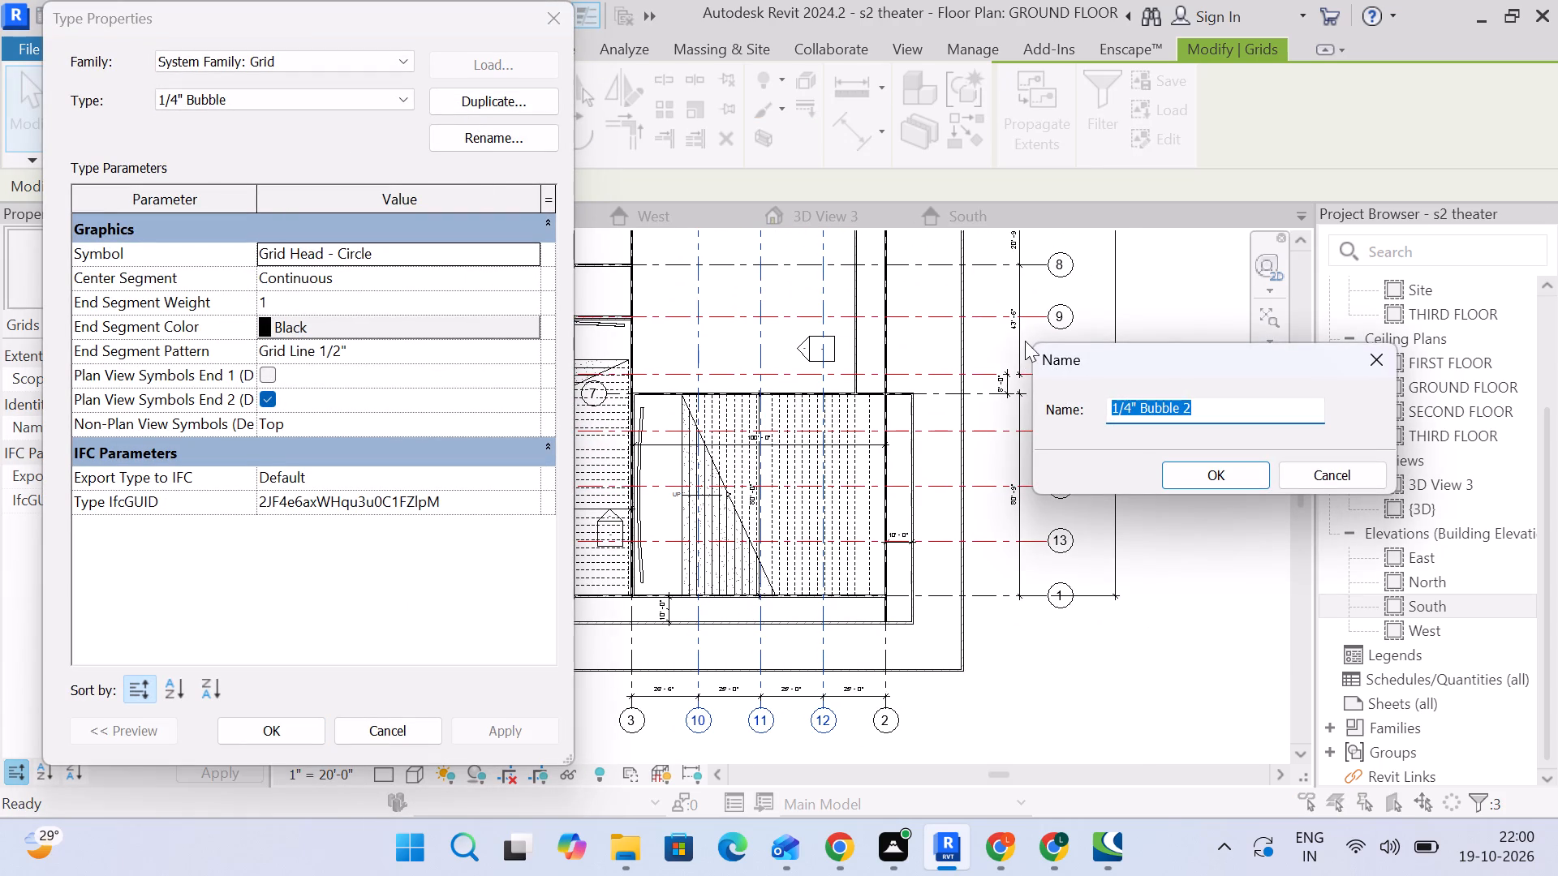
pyautogui.click(1220, 405)
pyautogui.press('BackSpace')
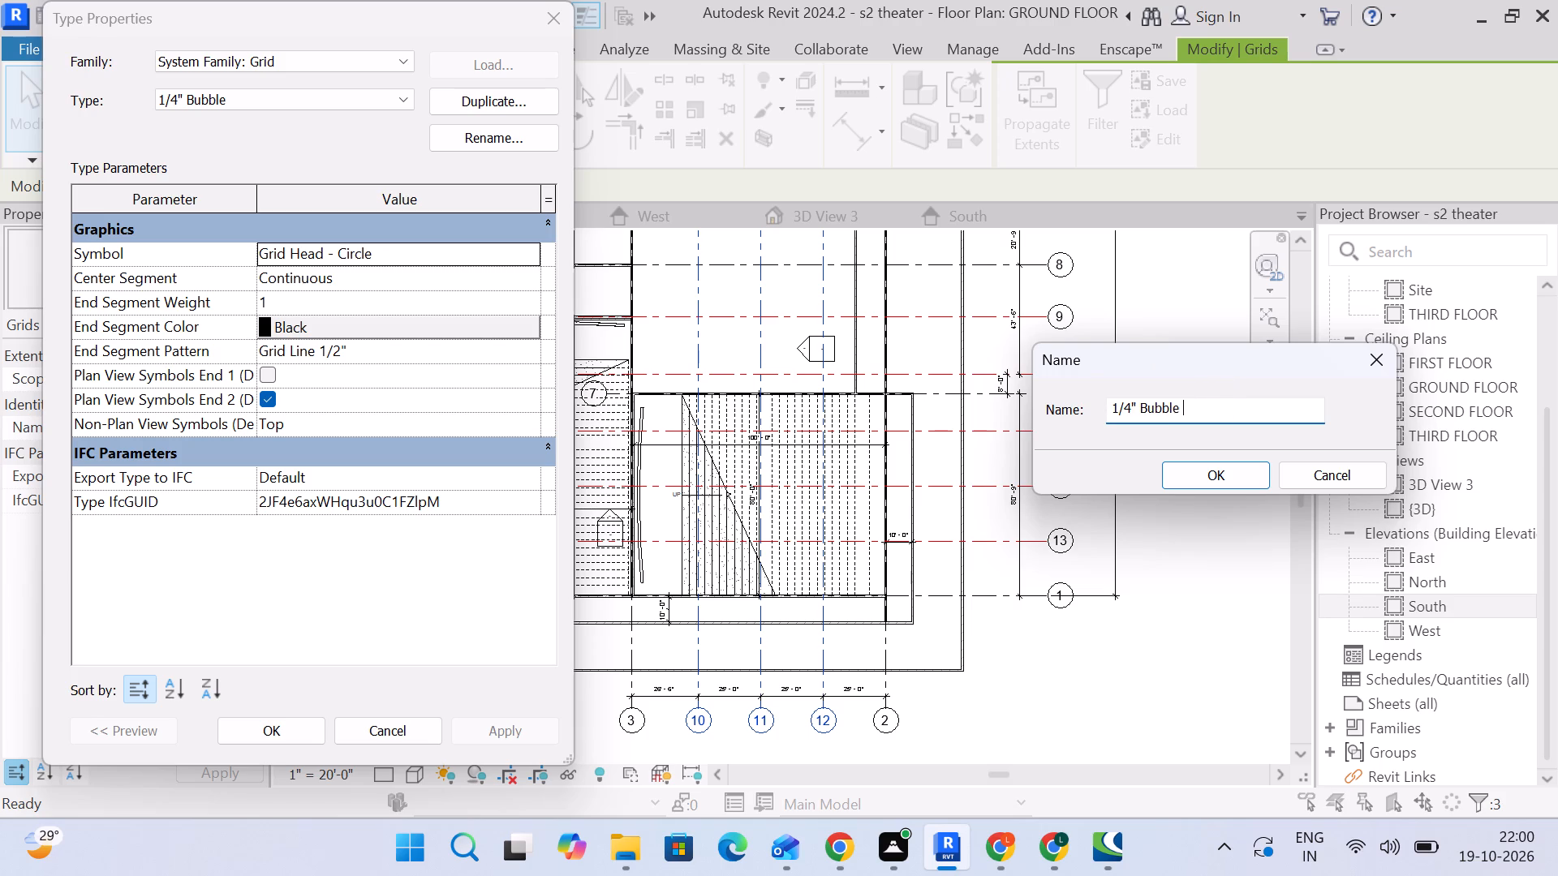
pyautogui.press('space')
pyautogui.write('SCREEN 2')
pyautogui.press('Return')
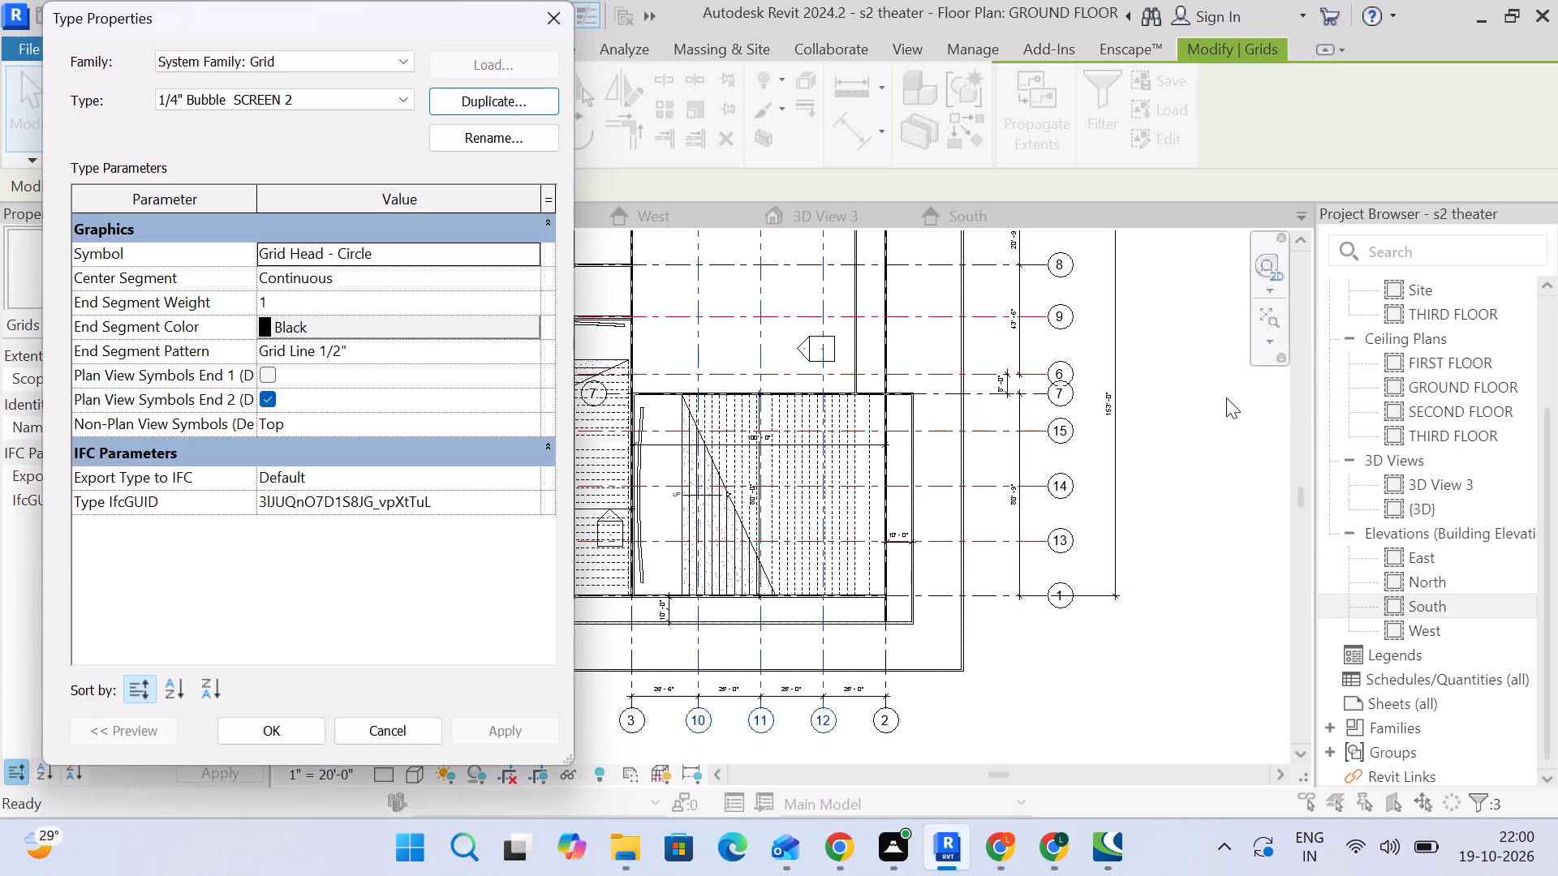
# Rename the duplicated grid type as 1/4" Bubble SCREEN 1.
pyautogui.click(364, 104)
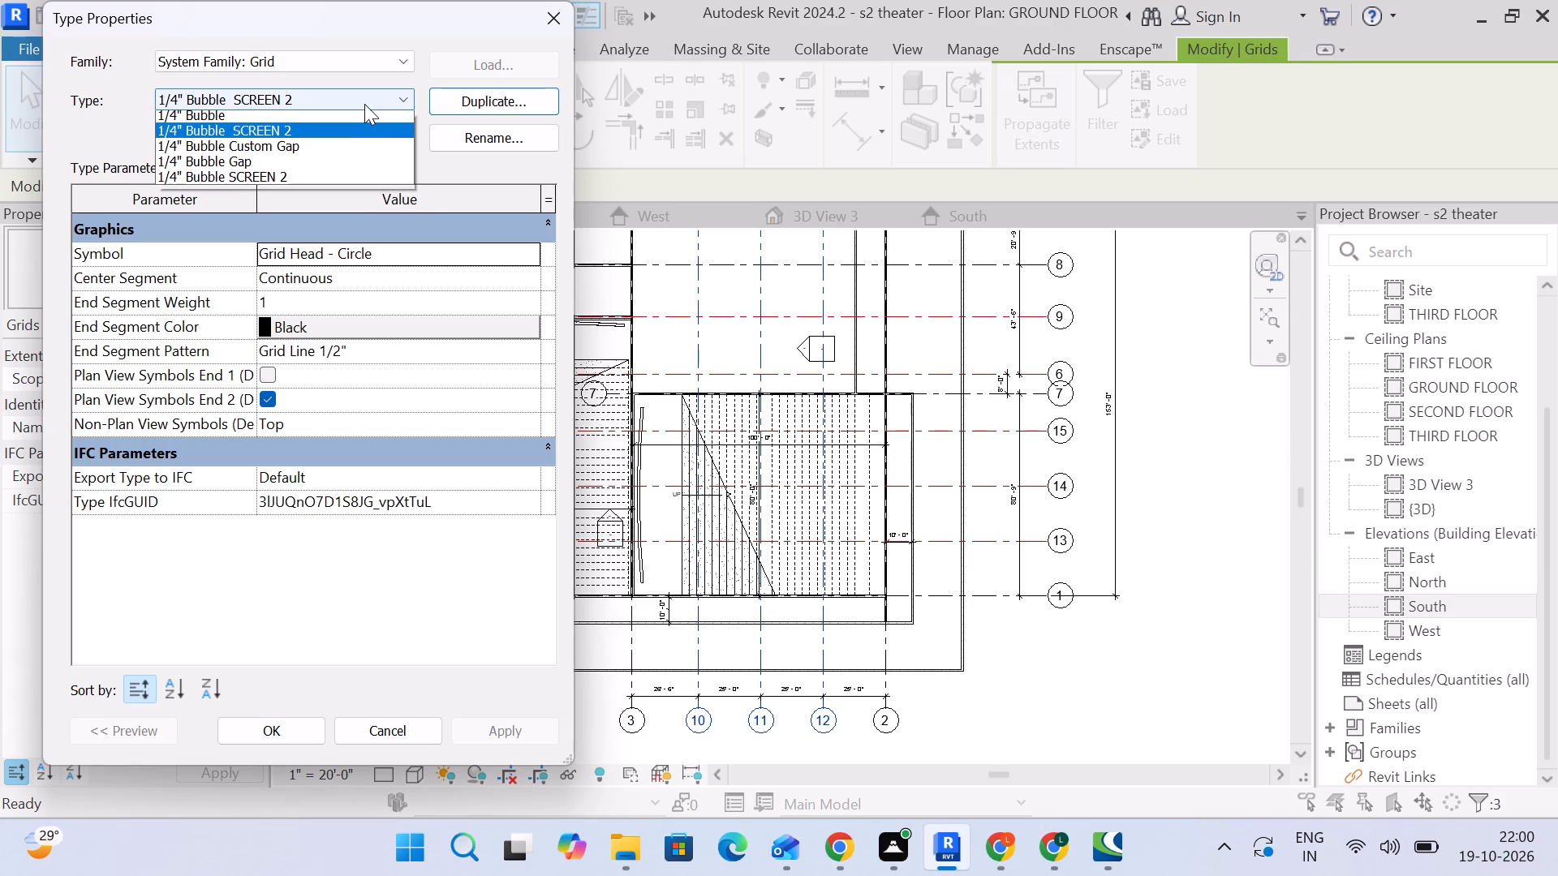
pyautogui.click(310, 88)
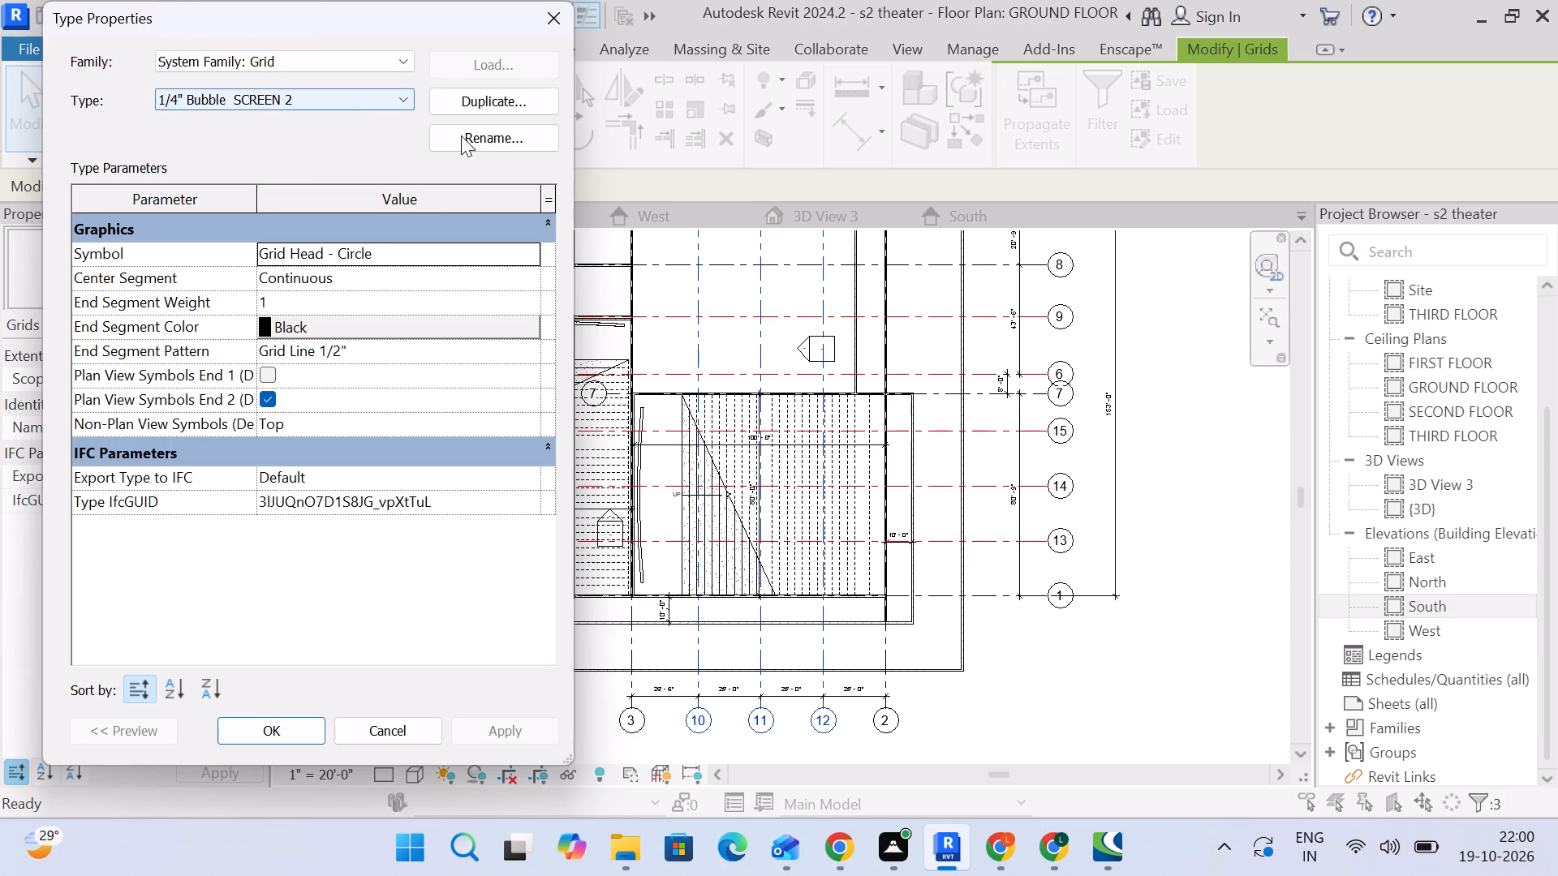
pyautogui.click(482, 139)
pyautogui.click(408, 402)
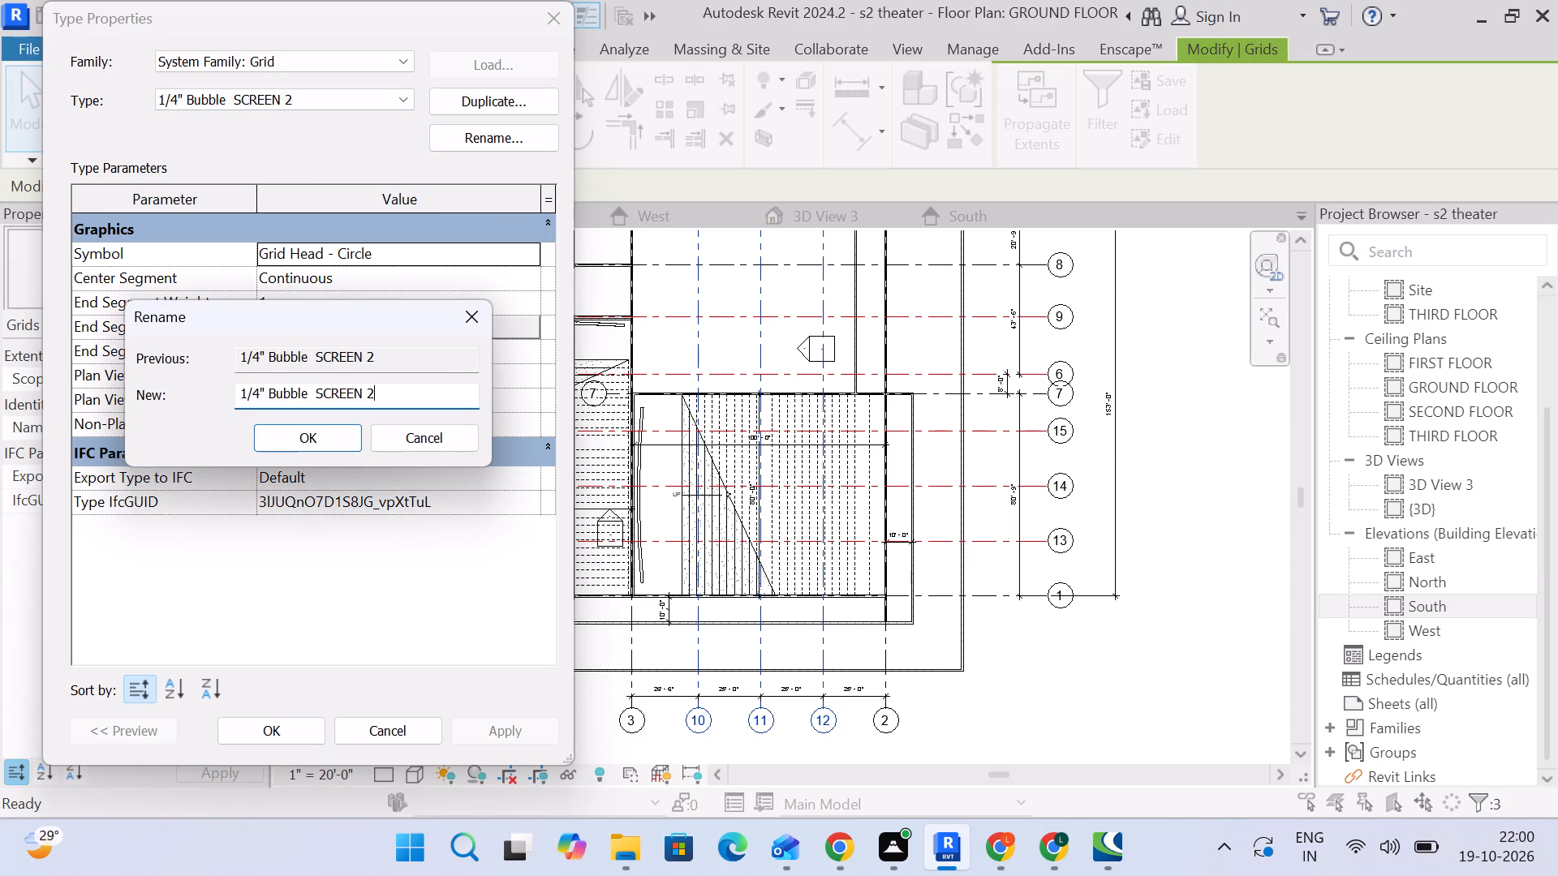
pyautogui.press('BackSpace')
pyautogui.press('1')
pyautogui.press('Return')
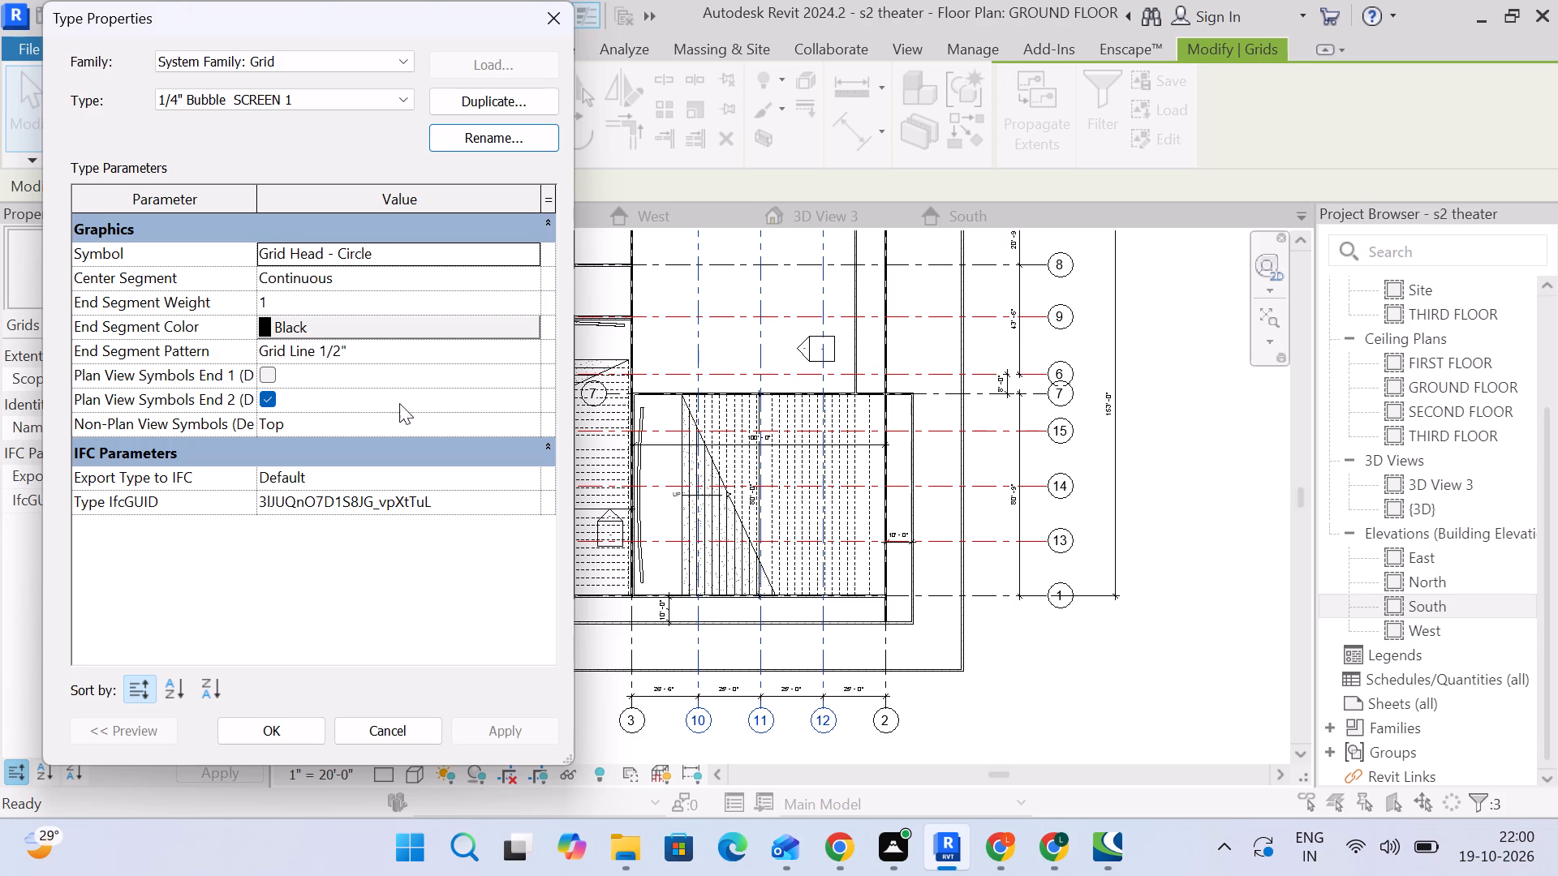
# Set the end segment color of the 1/4" Bubble SCREEN 1 grid type to Blue and apply it to grids 10, 11 and 12.
pyautogui.click(338, 334)
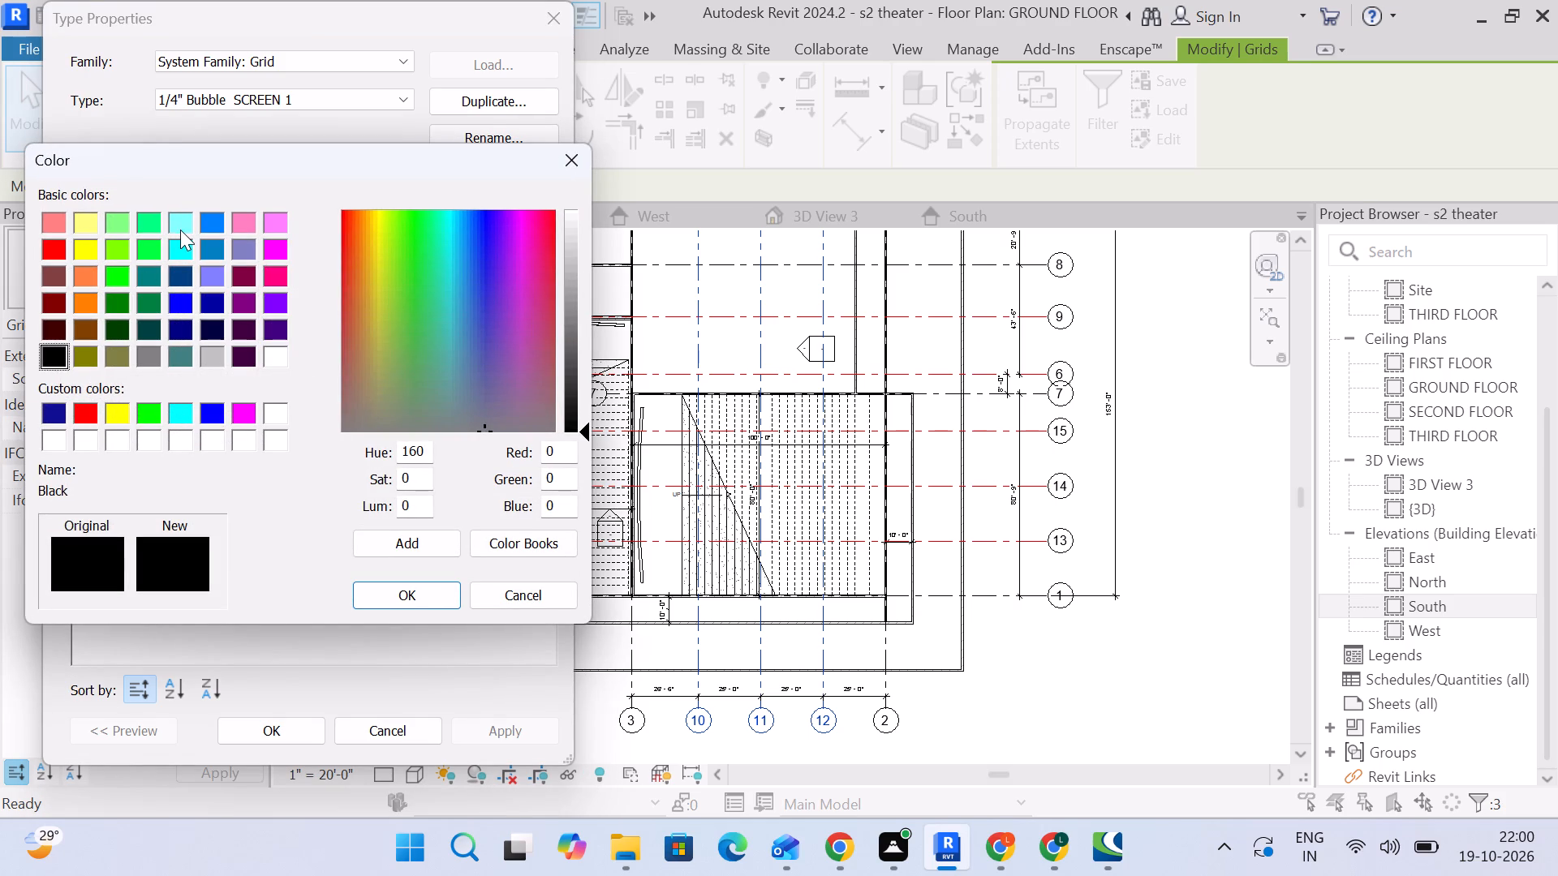
pyautogui.click(182, 303)
pyautogui.click(393, 594)
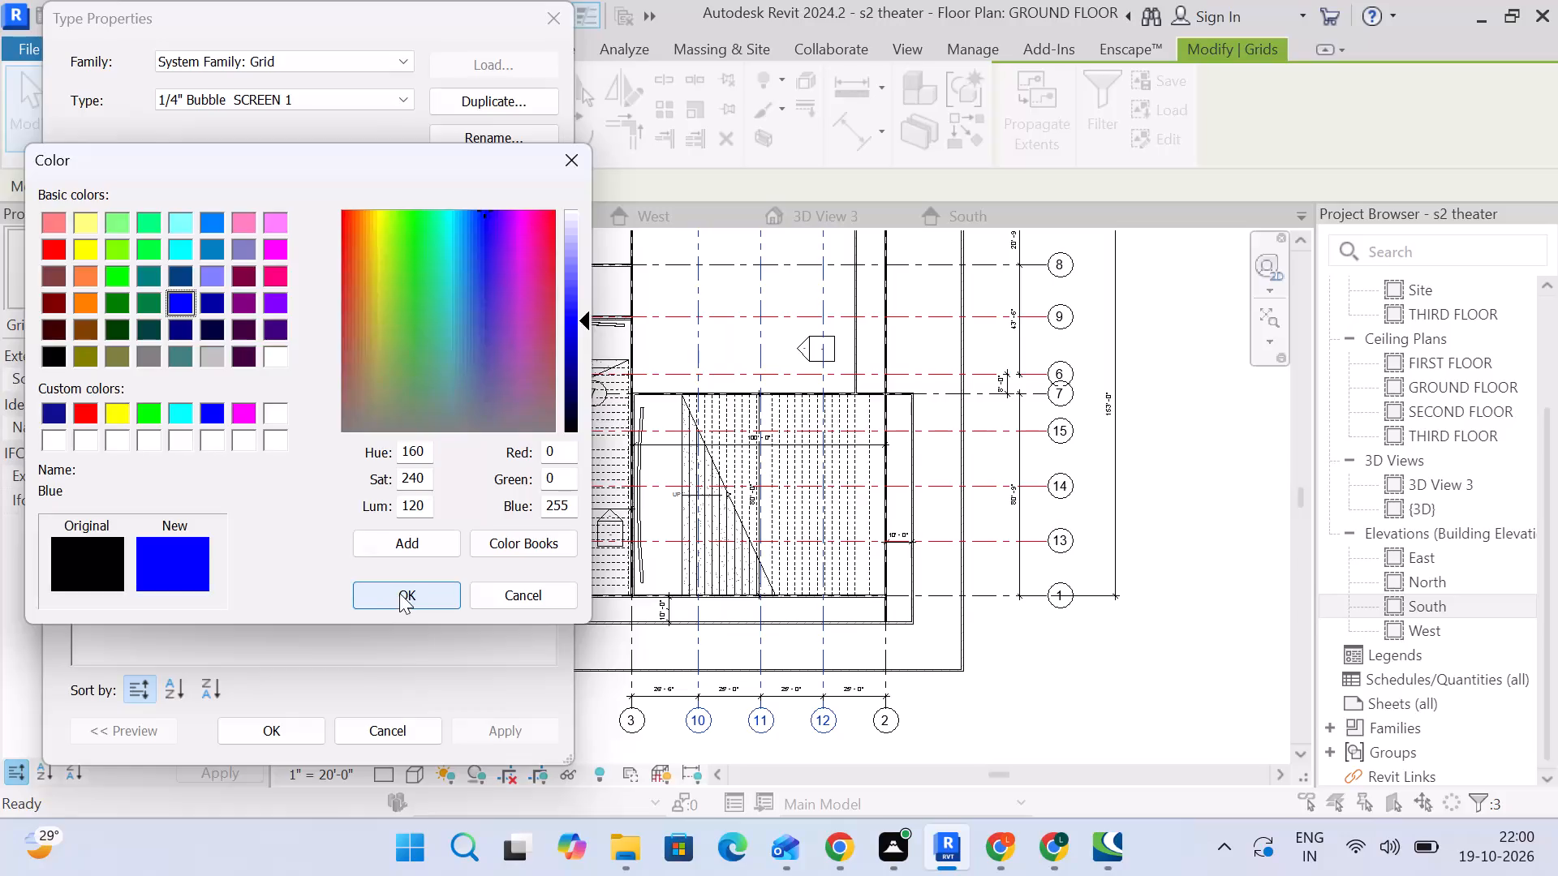
pyautogui.click(519, 728)
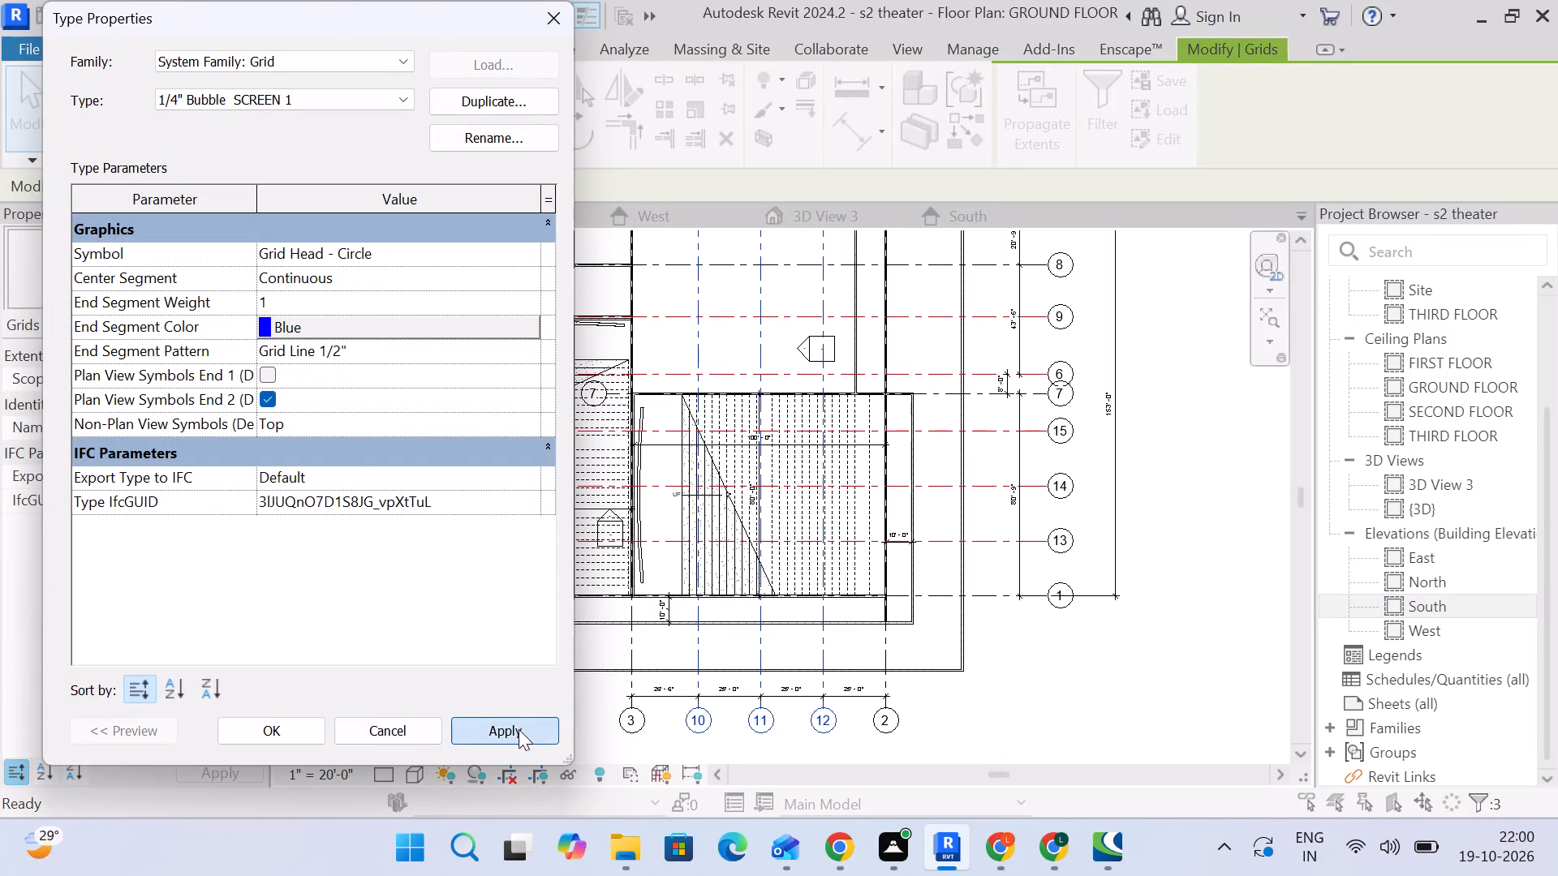
pyautogui.click(289, 729)
pyautogui.click(1076, 706)
# Review the color-coded grids across the ground-floor plan and the dimension between grids 4 and 3.
pyautogui.scroll(-3, 1081, 669)
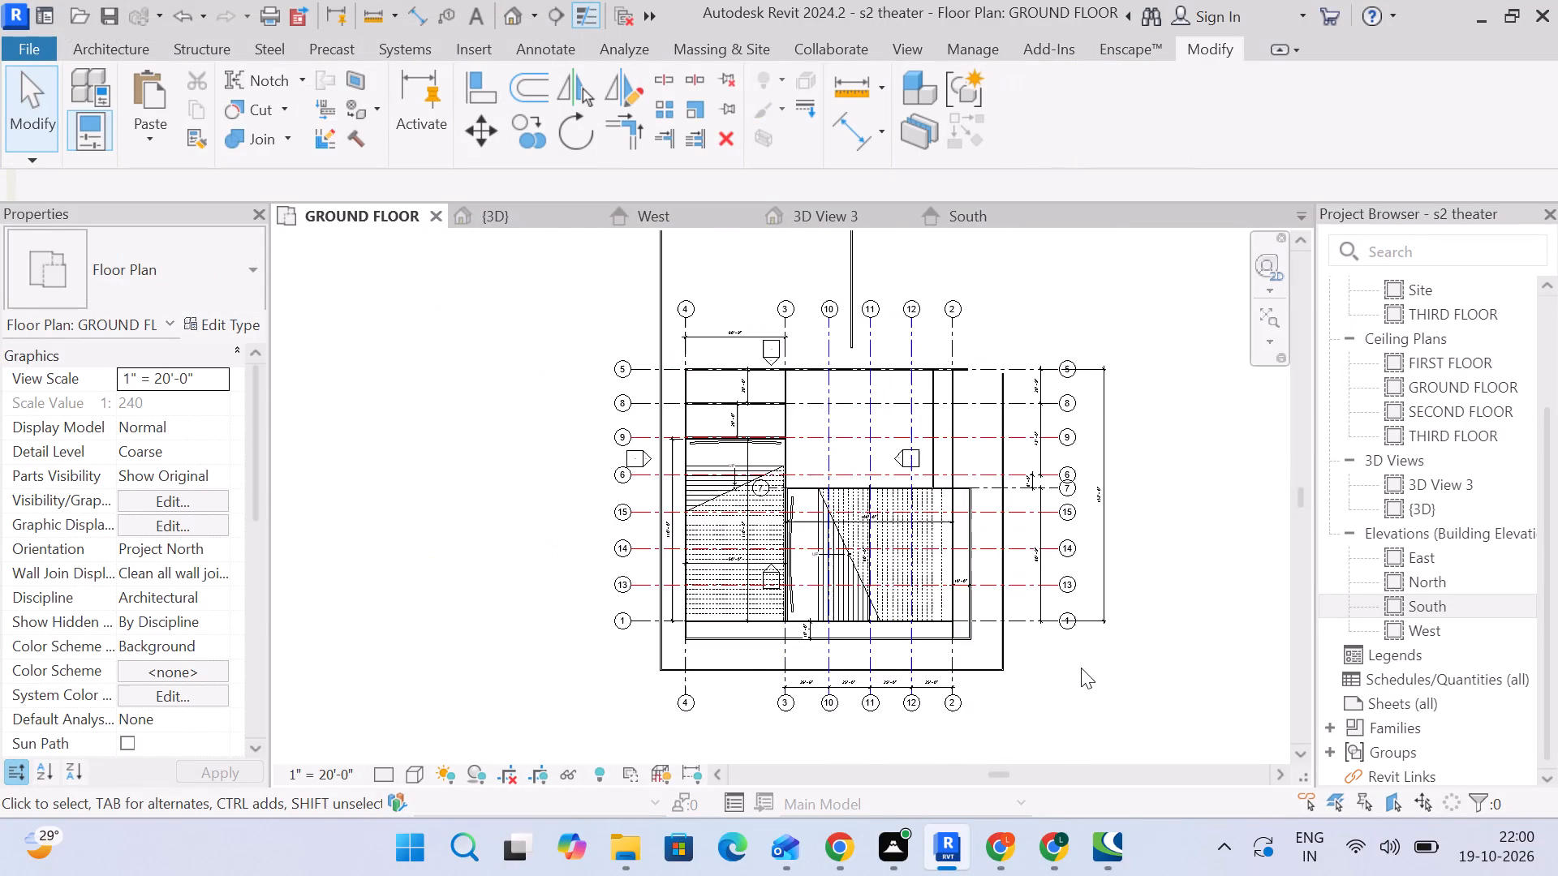
pyautogui.moveTo(1081, 668); pyautogui.dragTo(1038, 631, button='middle')
pyautogui.press('Escape')
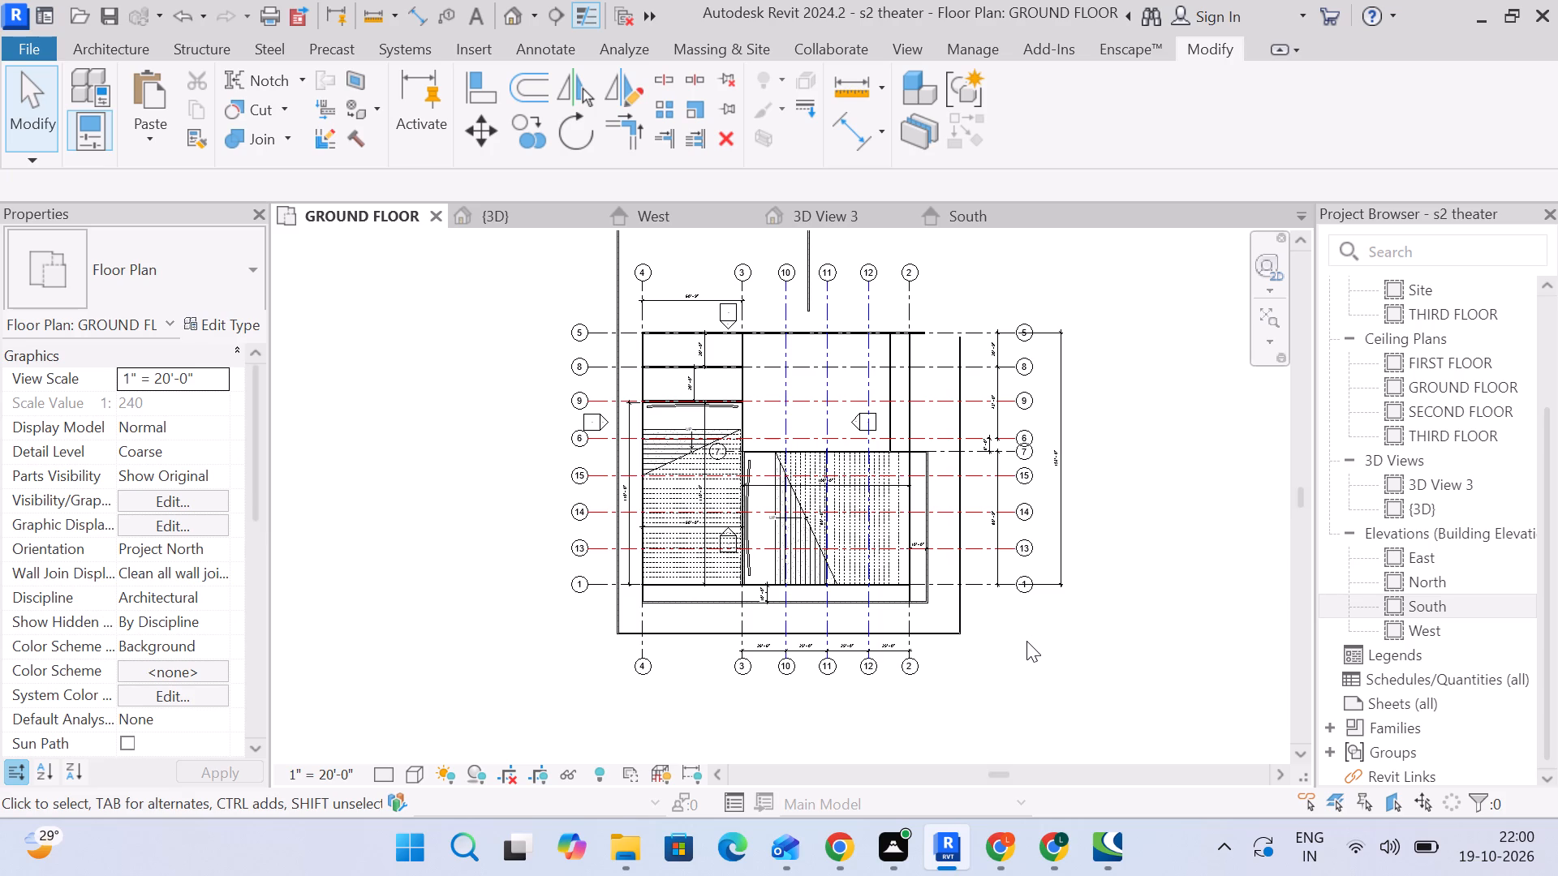
pyautogui.scroll(2, 1022, 642)
pyautogui.scroll(-2, 1006, 640)
pyautogui.moveTo(1017, 654); pyautogui.dragTo(1040, 705, button='middle')
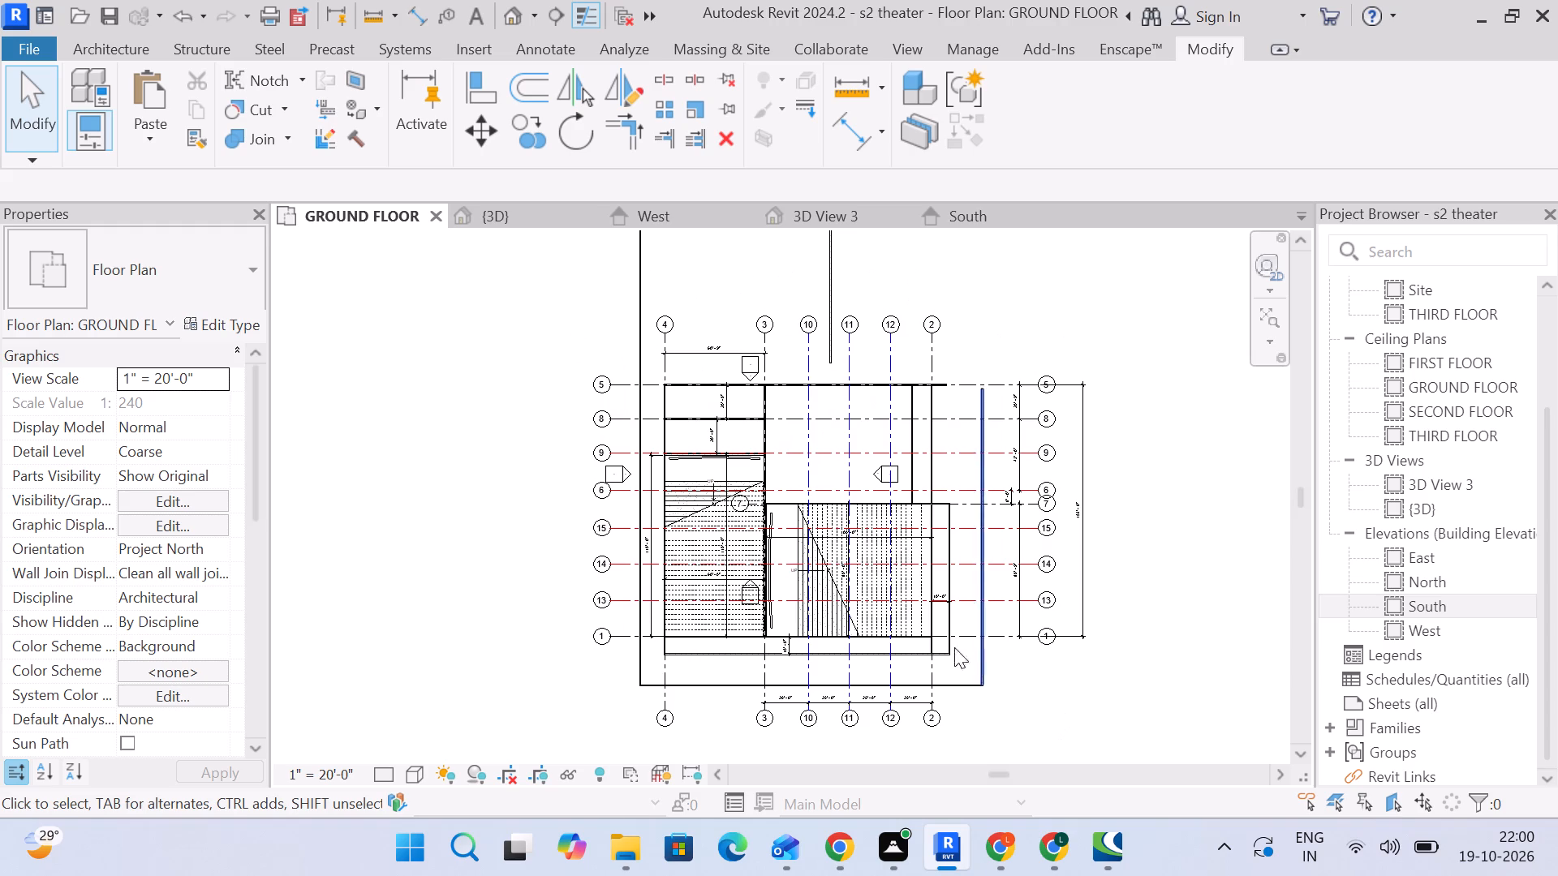
pyautogui.scroll(3, 826, 422)
pyautogui.scroll(3, 618, 330)
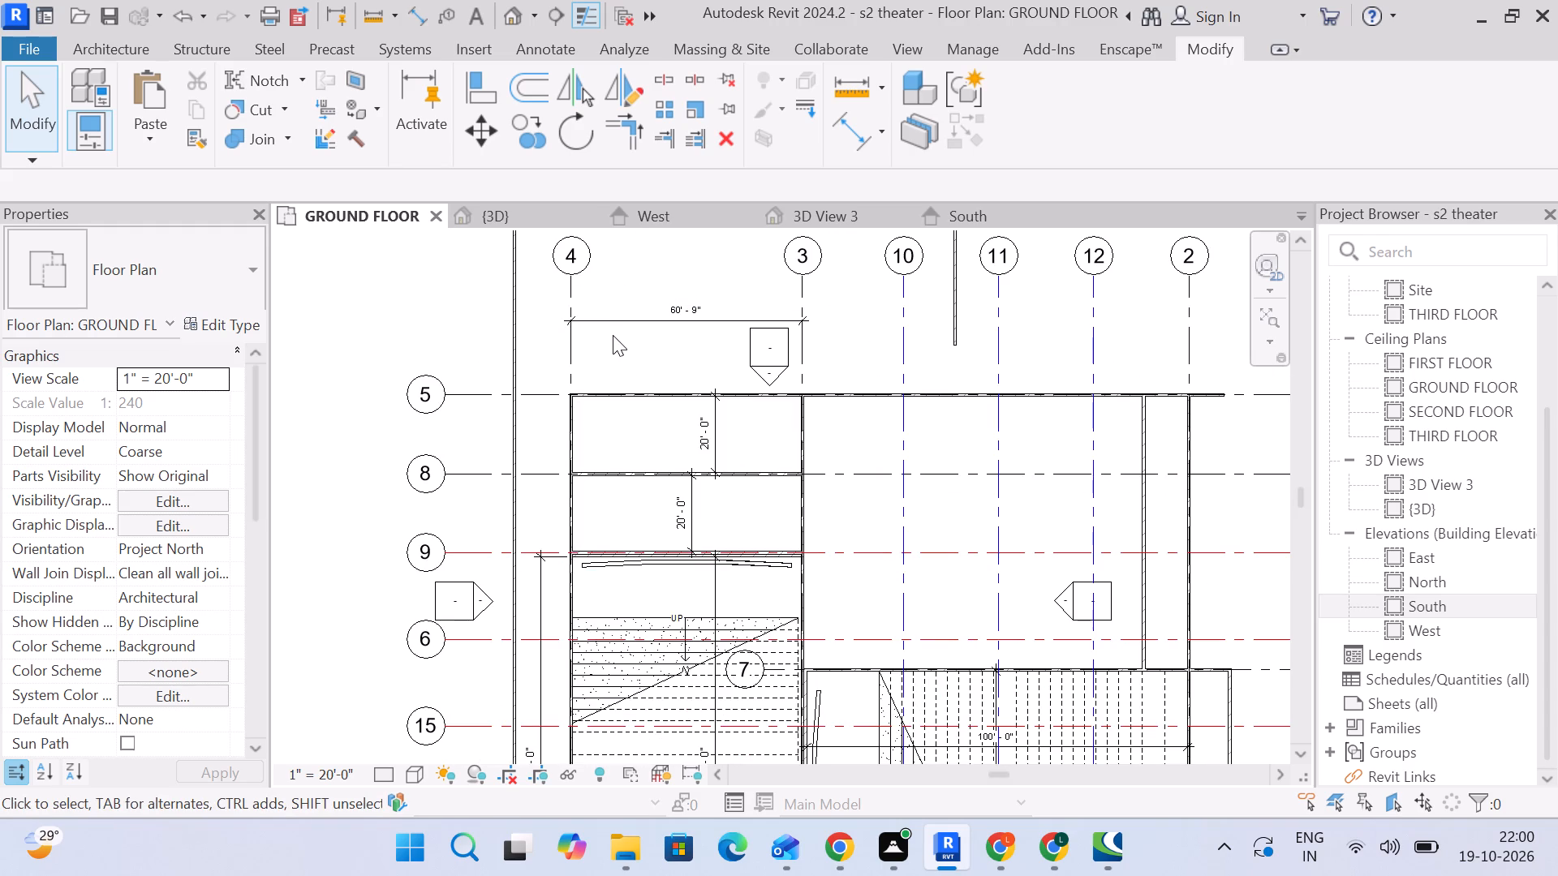
pyautogui.click(617, 323)
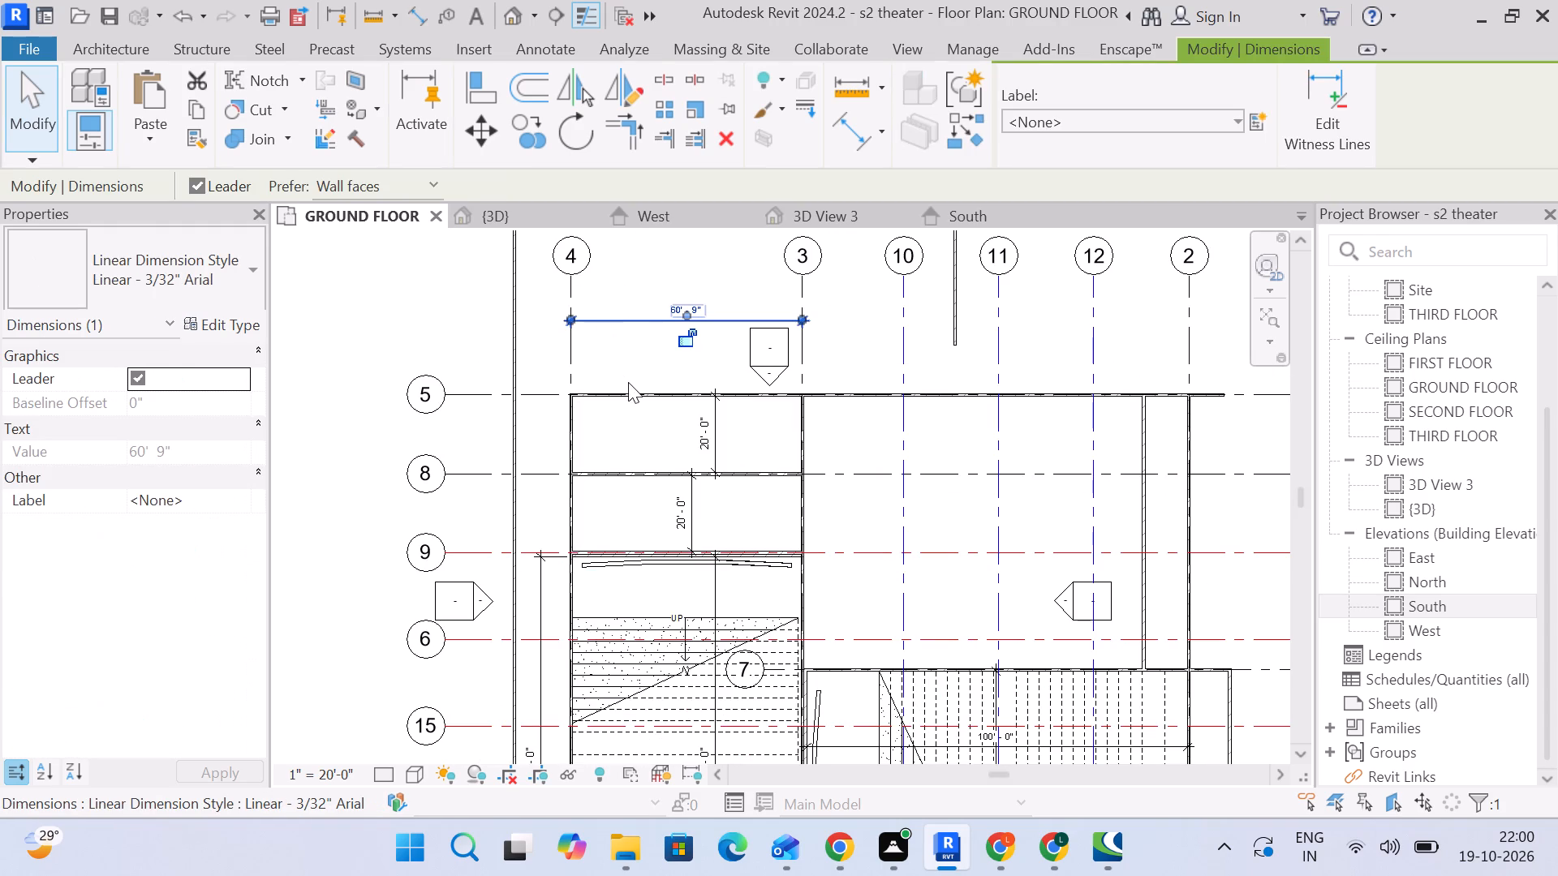
pyautogui.click(626, 355)
pyautogui.scroll(-3, 626, 355)
pyautogui.moveTo(634, 363); pyautogui.dragTo(628, 321, button='middle')
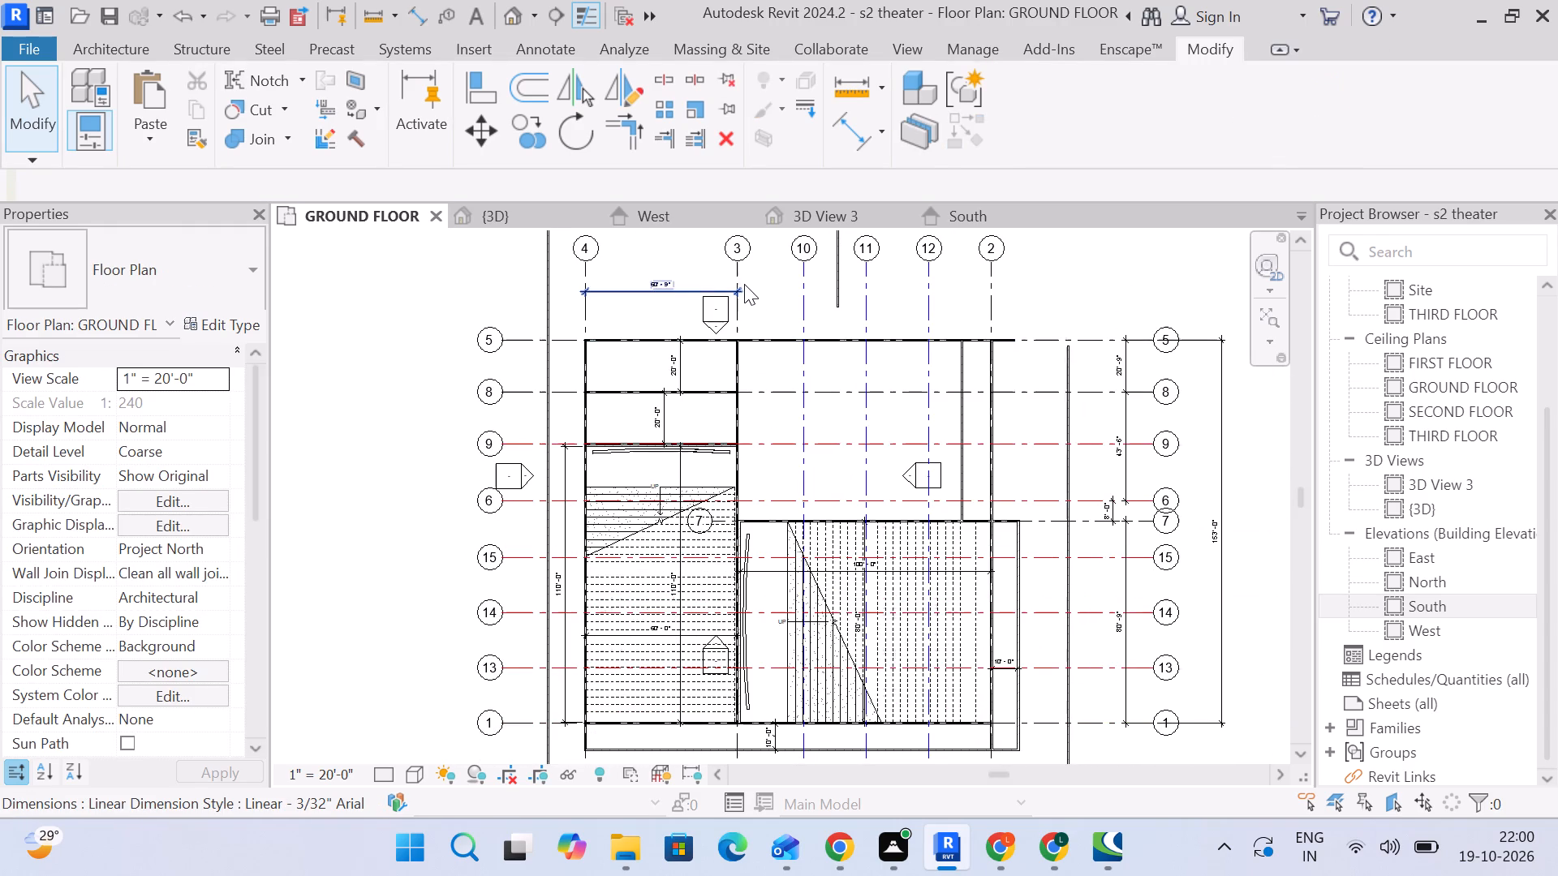
pyautogui.scroll(4, 743, 281)
pyautogui.scroll(-4, 743, 284)
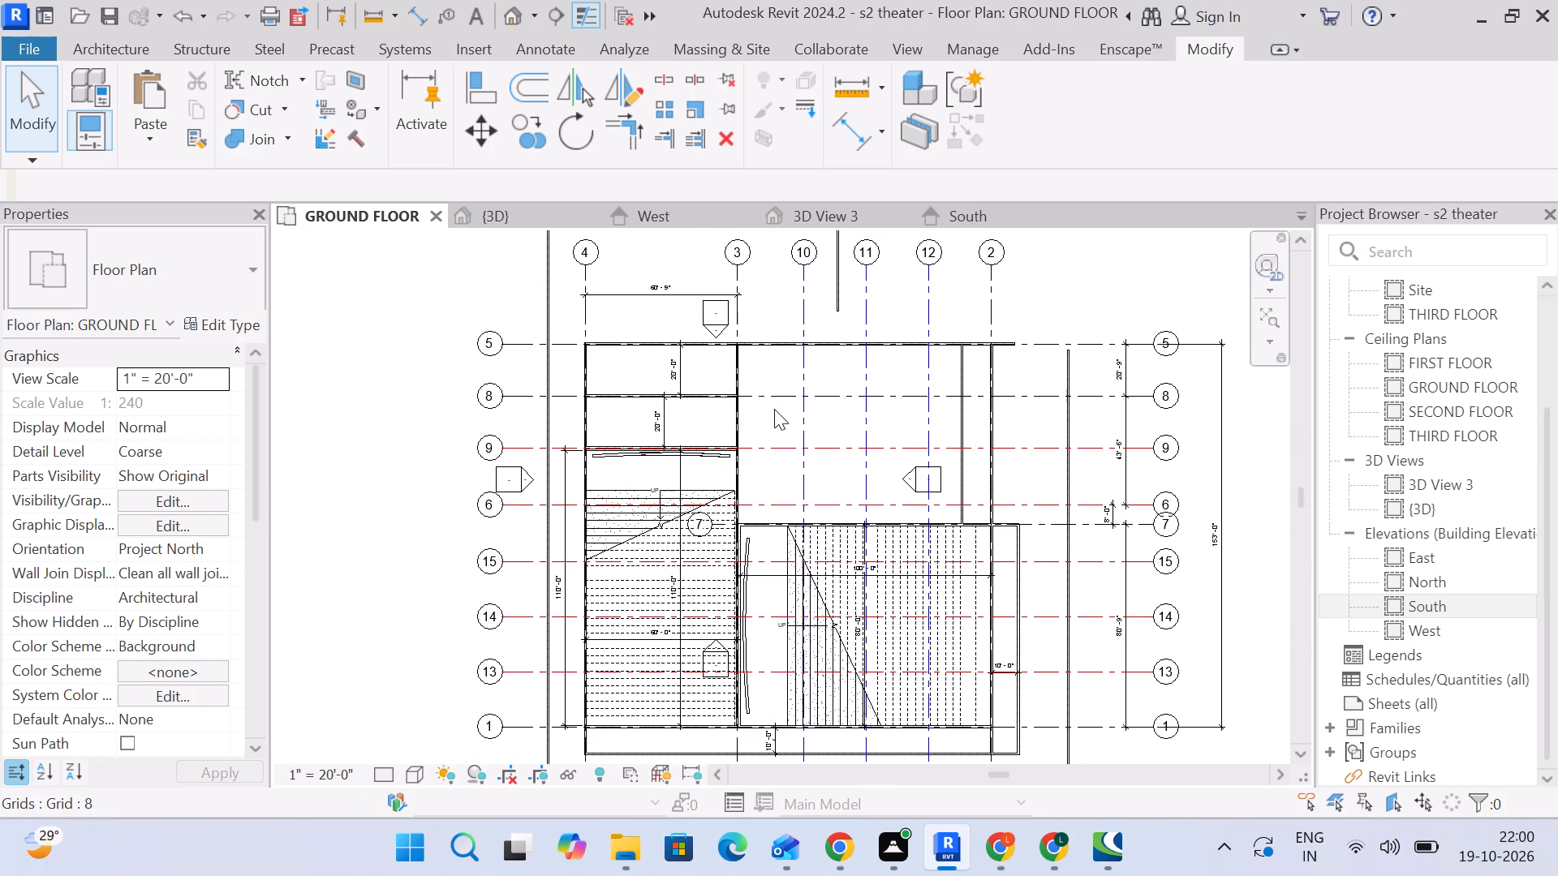
pyautogui.moveTo(774, 409); pyautogui.dragTo(699, 335, button='middle')
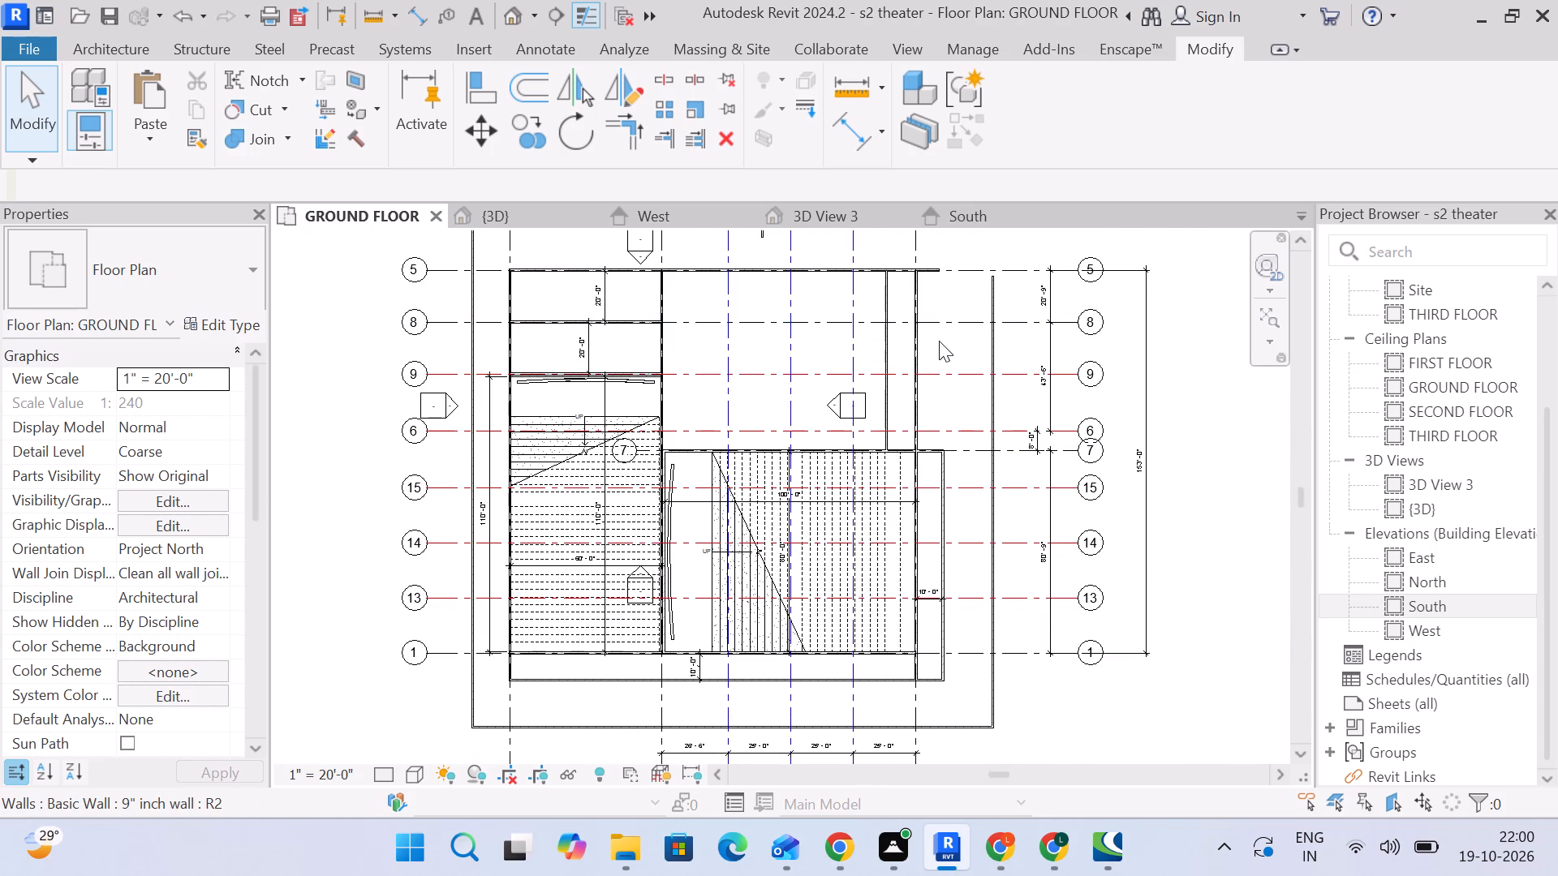
pyautogui.scroll(-1, 836, 396)
pyautogui.moveTo(840, 400); pyautogui.dragTo(846, 320, button='middle')
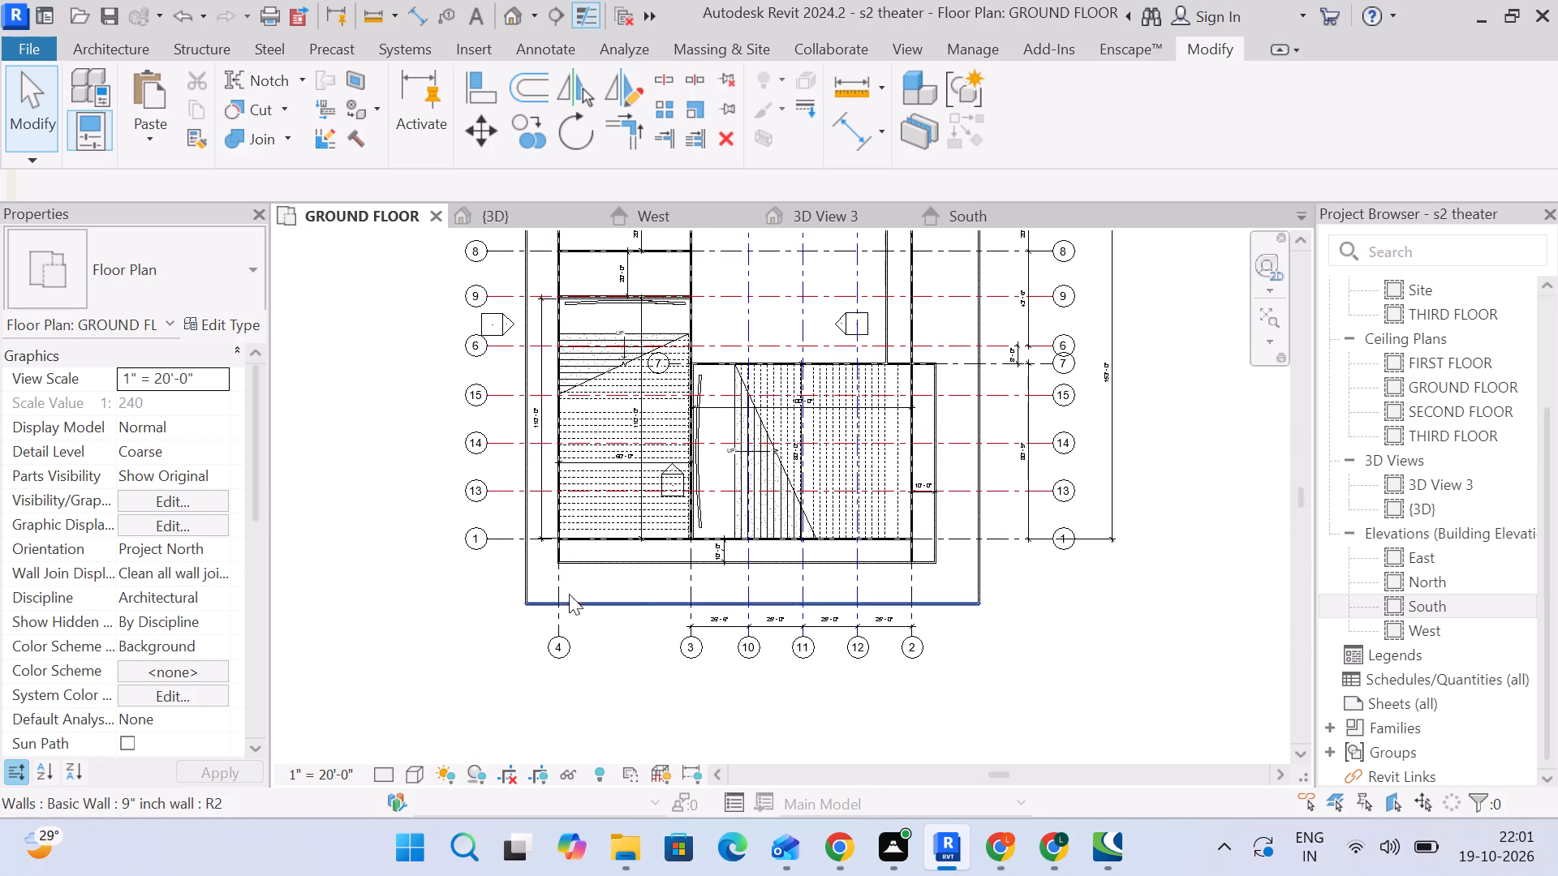
pyautogui.scroll(-2, 734, 590)
pyautogui.moveTo(715, 608); pyautogui.dragTo(674, 655, button='middle')
# Draw a vertical grid 30'-0" from grid 4, between grids 4 and 3, from the grid 5 wall up to the bubble row.
pyautogui.scroll(4, 629, 414)
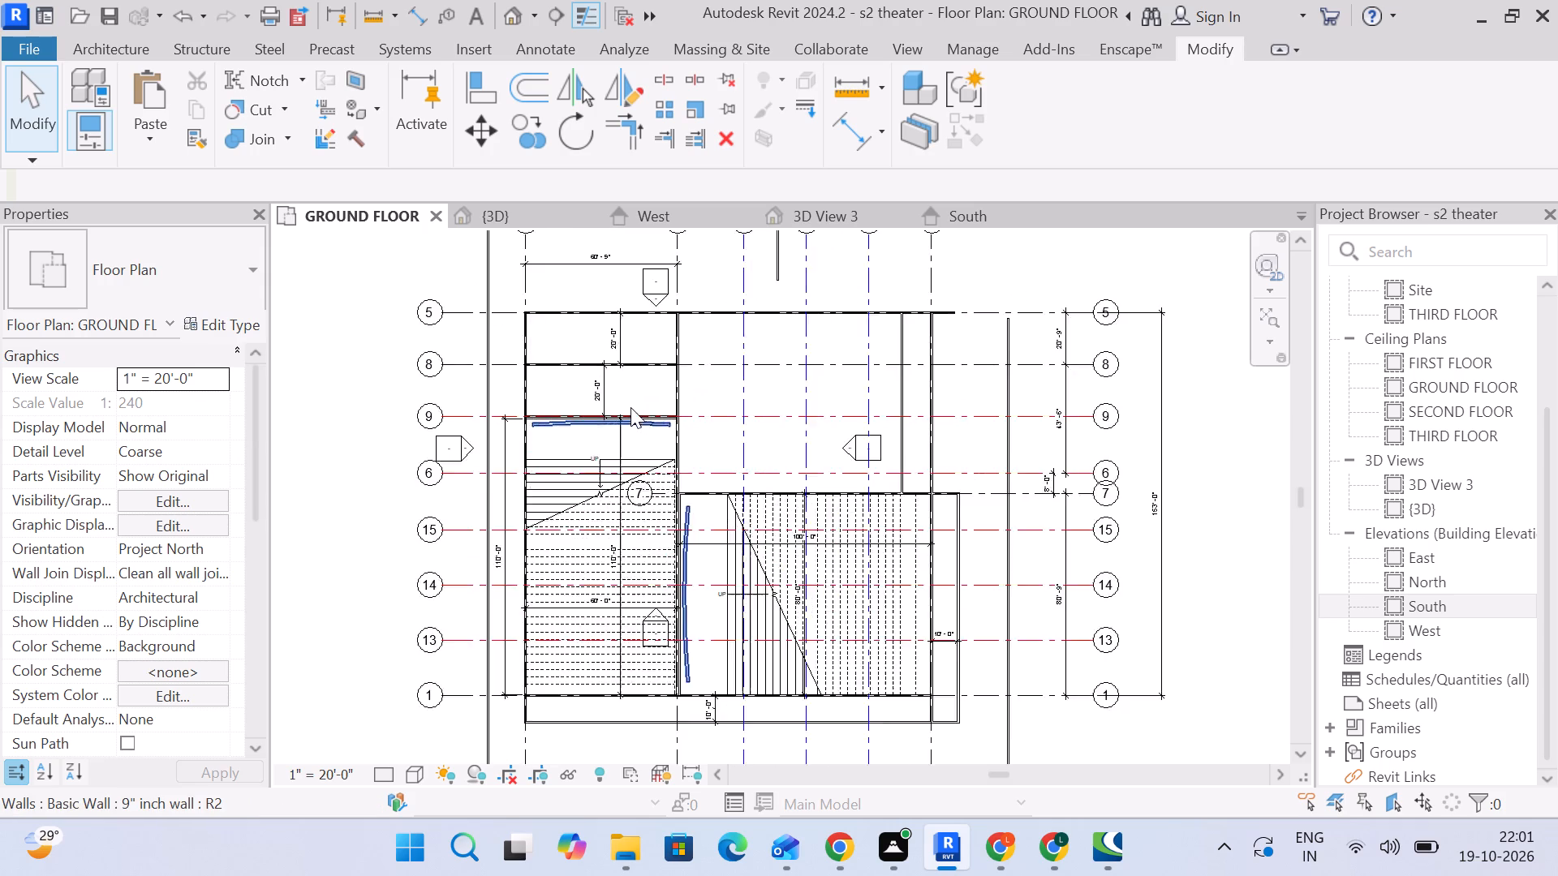
pyautogui.scroll(4, 608, 365)
pyautogui.scroll(-2, 608, 365)
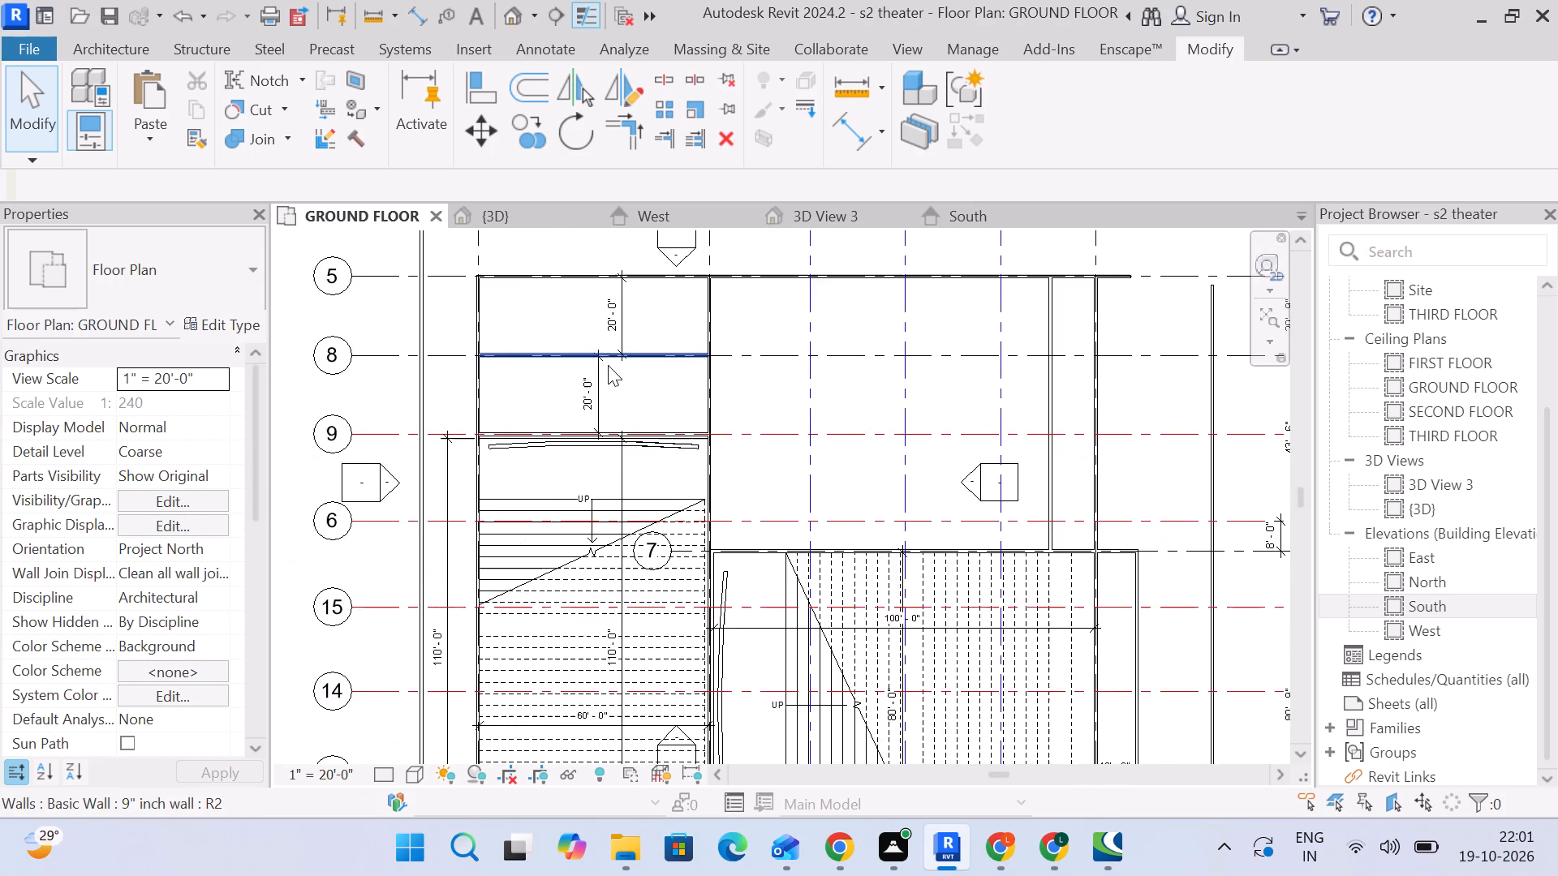
pyautogui.moveTo(608, 365); pyautogui.dragTo(614, 472, button='middle')
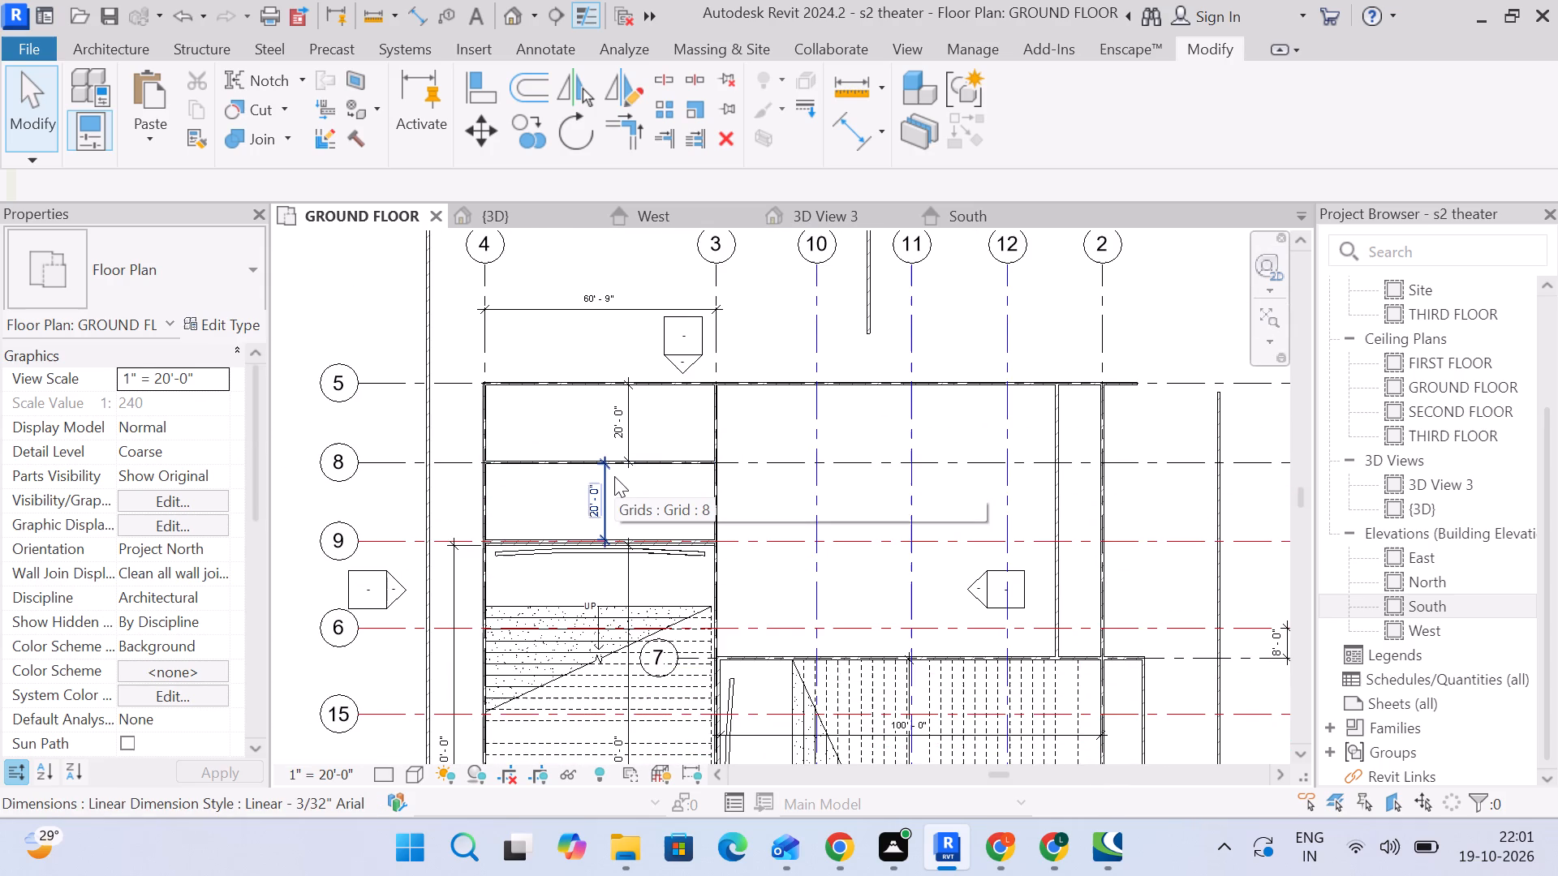
pyautogui.scroll(2, 651, 401)
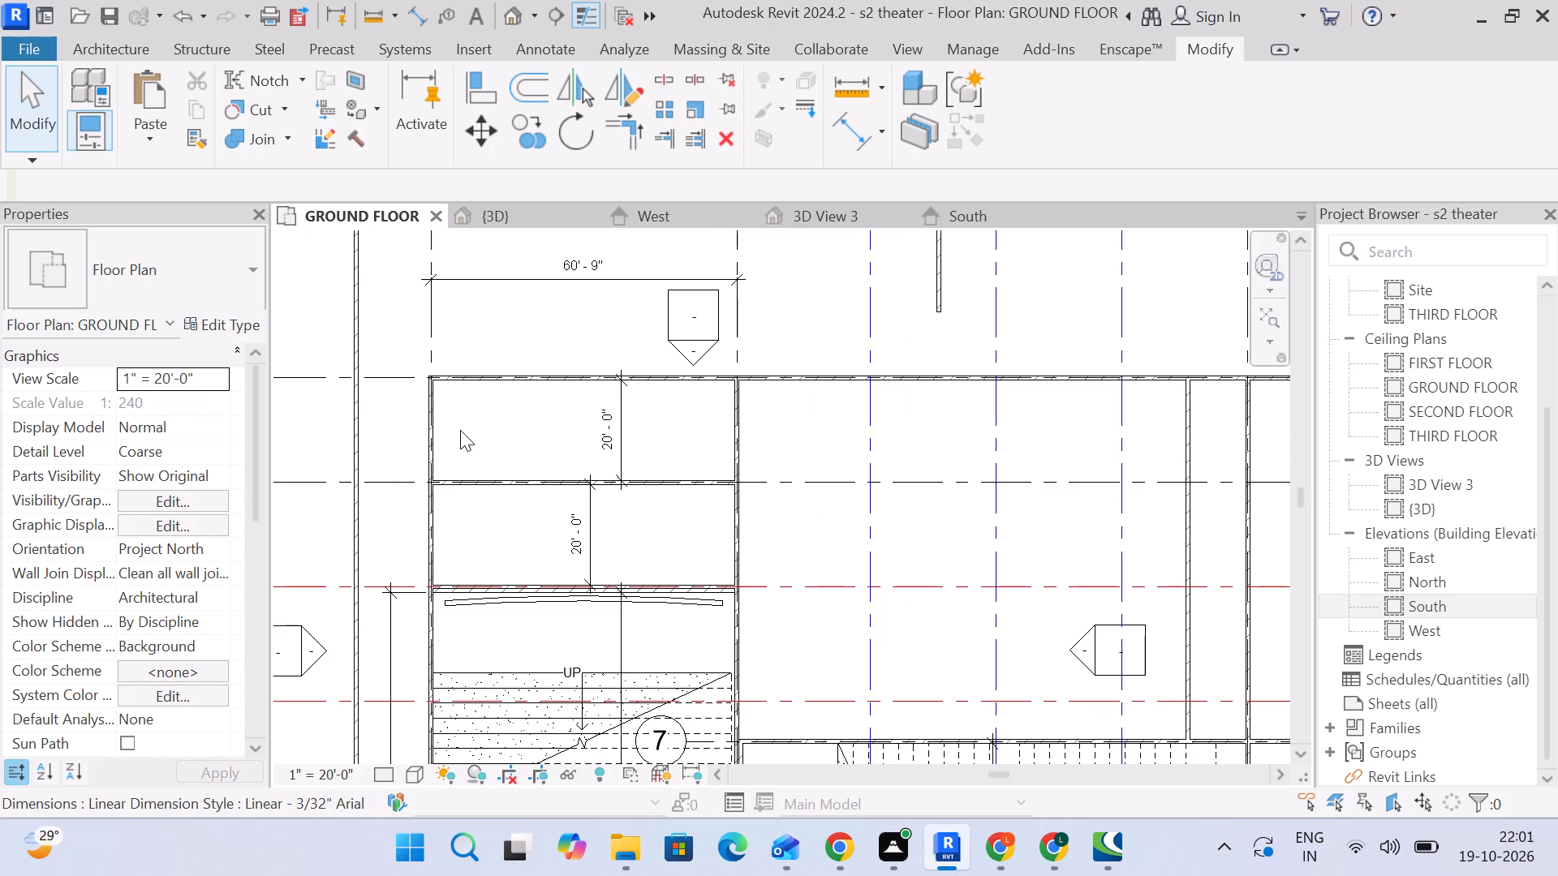
pyautogui.scroll(-3, 526, 434)
pyautogui.moveTo(562, 400); pyautogui.dragTo(578, 444, button='middle')
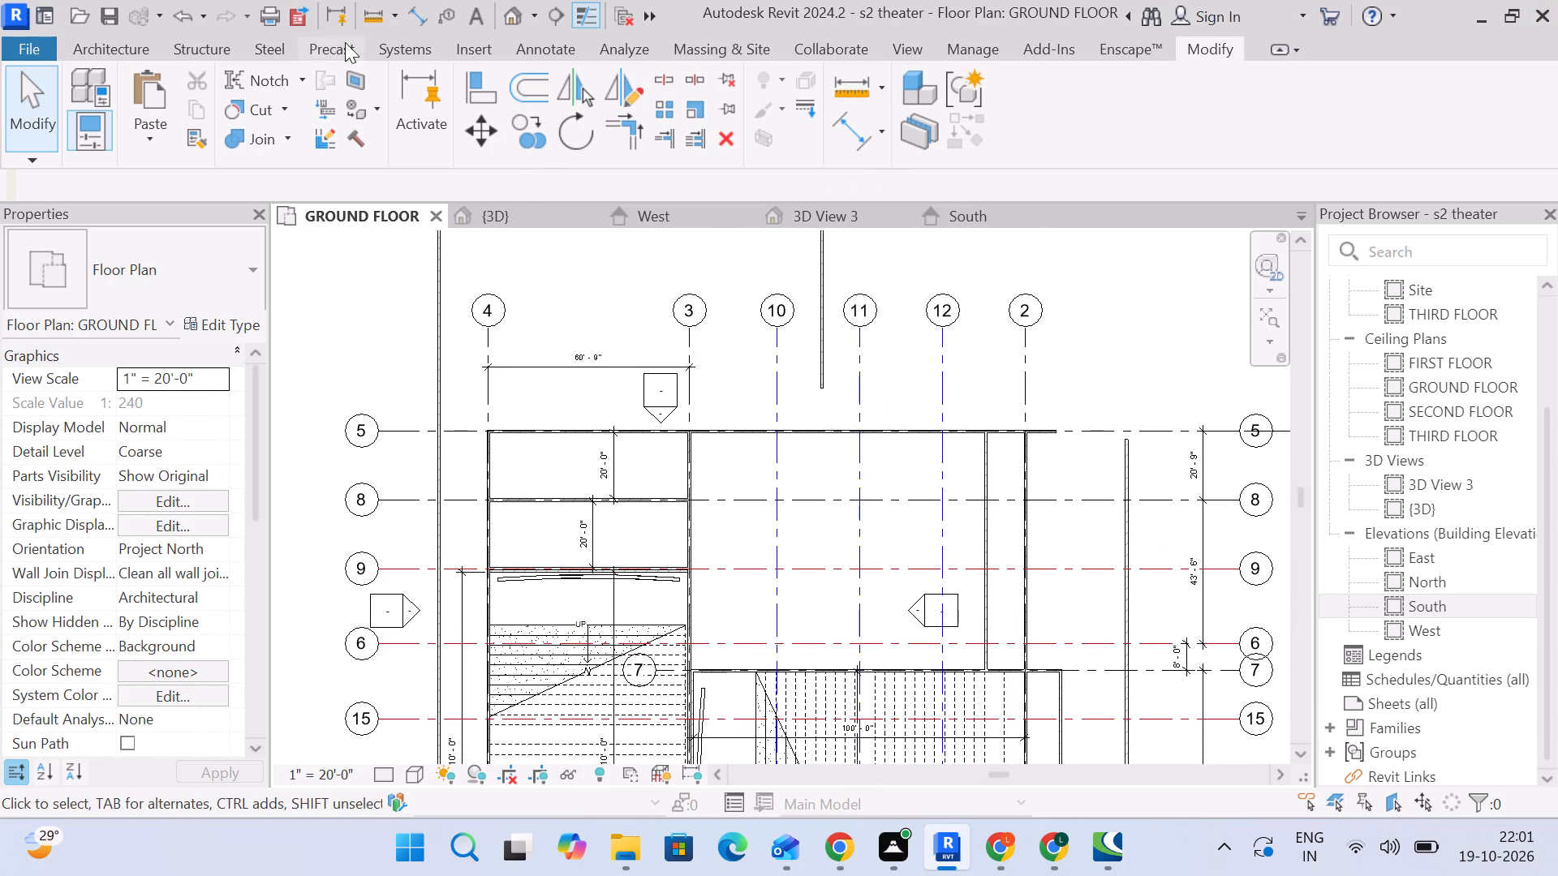
pyautogui.click(98, 58)
pyautogui.click(1287, 122)
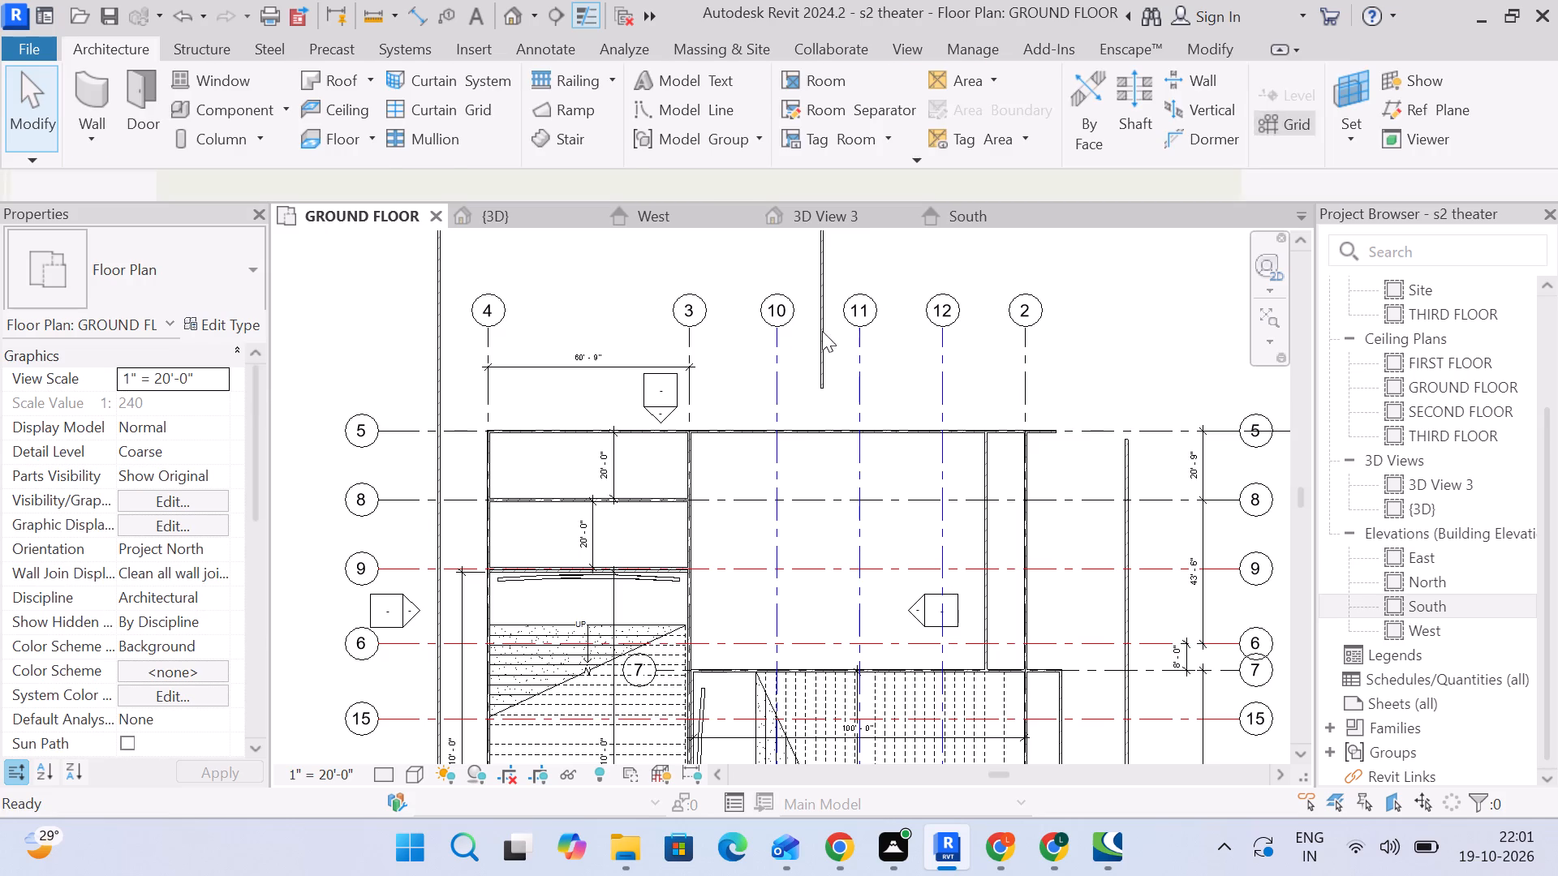
pyautogui.scroll(4, 592, 394)
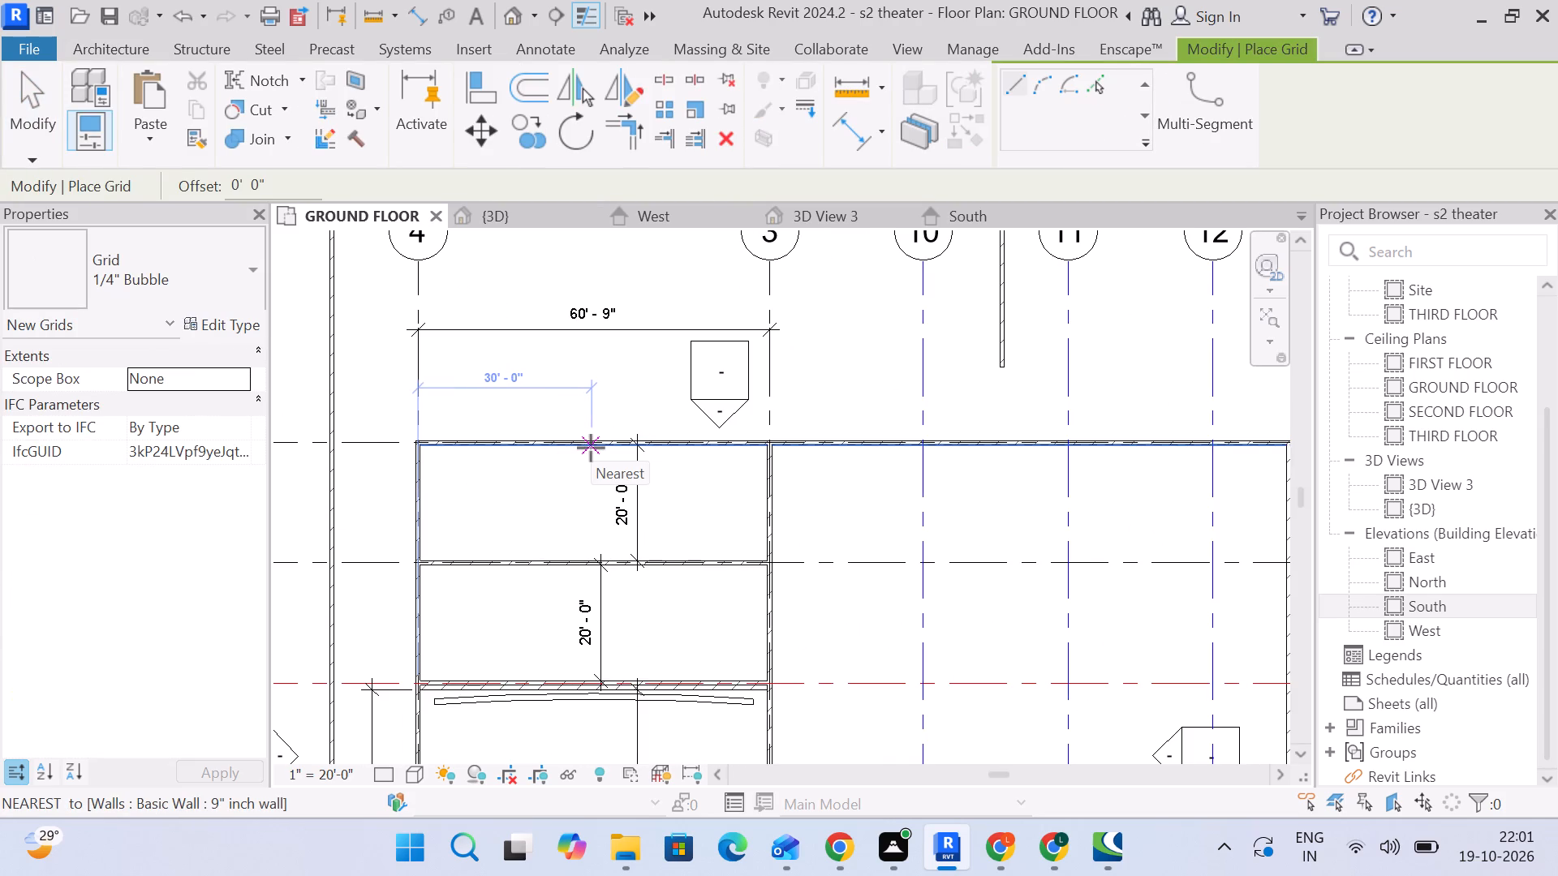
pyautogui.click(591, 448)
pyautogui.scroll(-2, 599, 256)
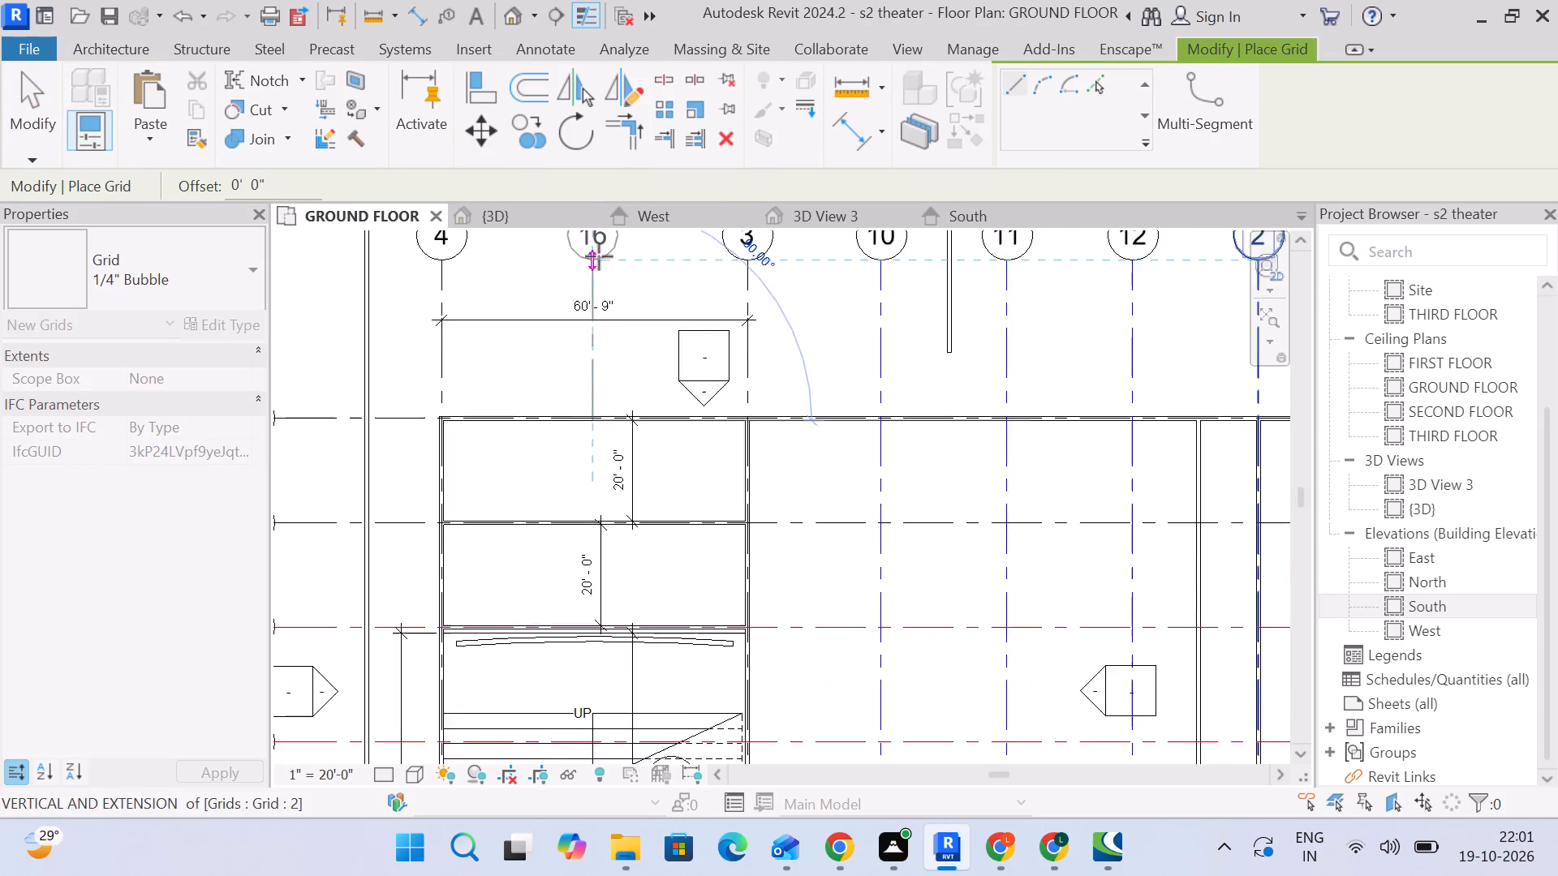
pyautogui.moveTo(599, 256); pyautogui.dragTo(598, 279, button='middle')
pyautogui.scroll(1, 598, 279)
pyautogui.click(598, 279)
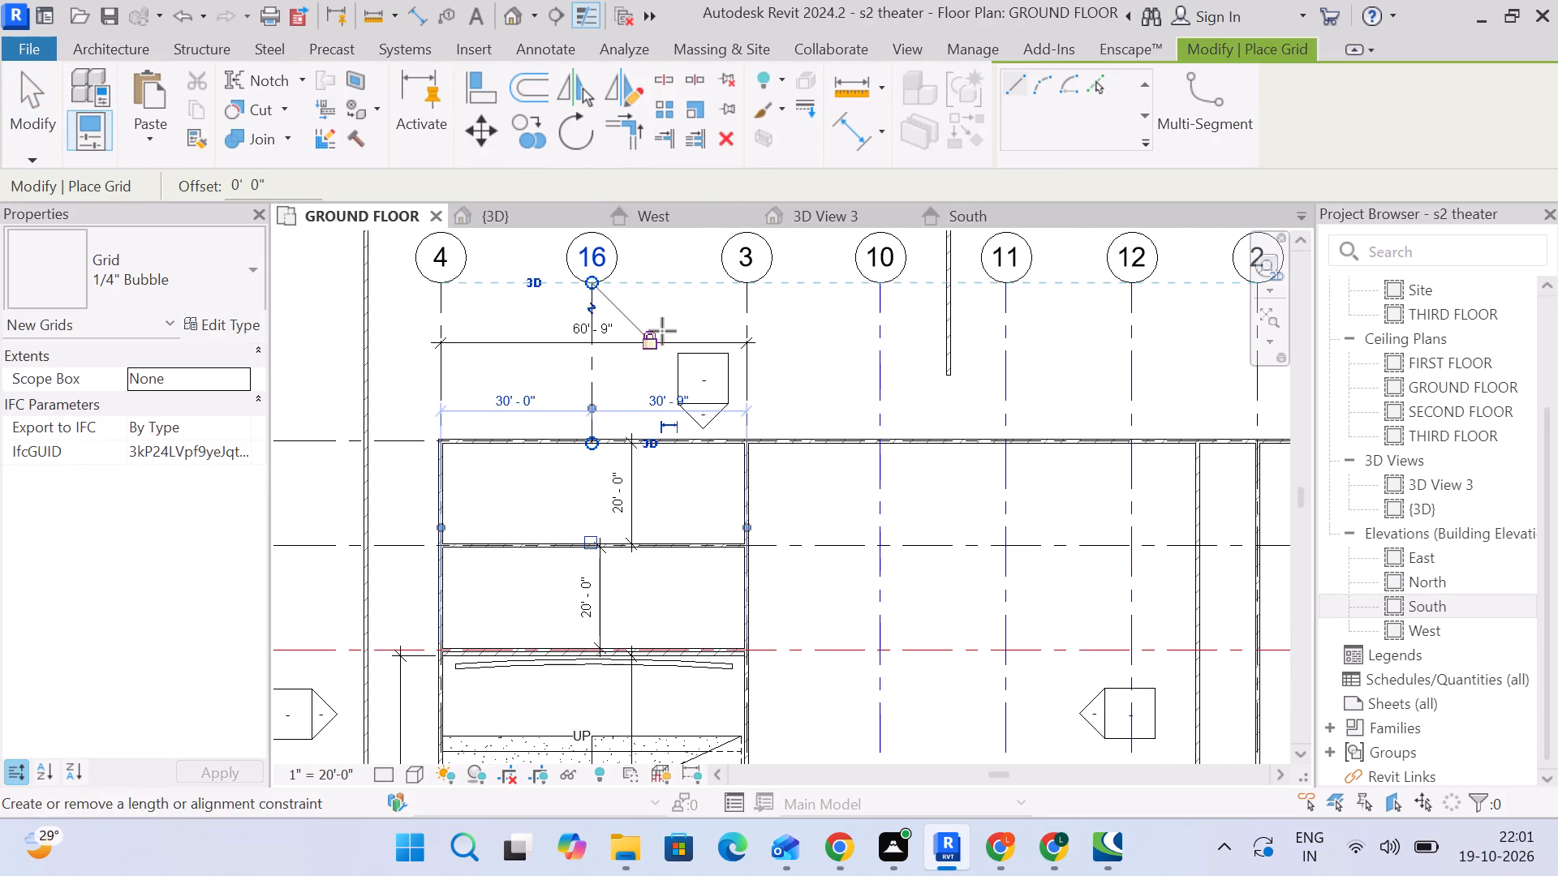
pyautogui.press('Escape')
pyautogui.press('Escape')
# Extend the lower end of vertical grid 16 down to the wall on grid 9.
pyautogui.click(596, 417)
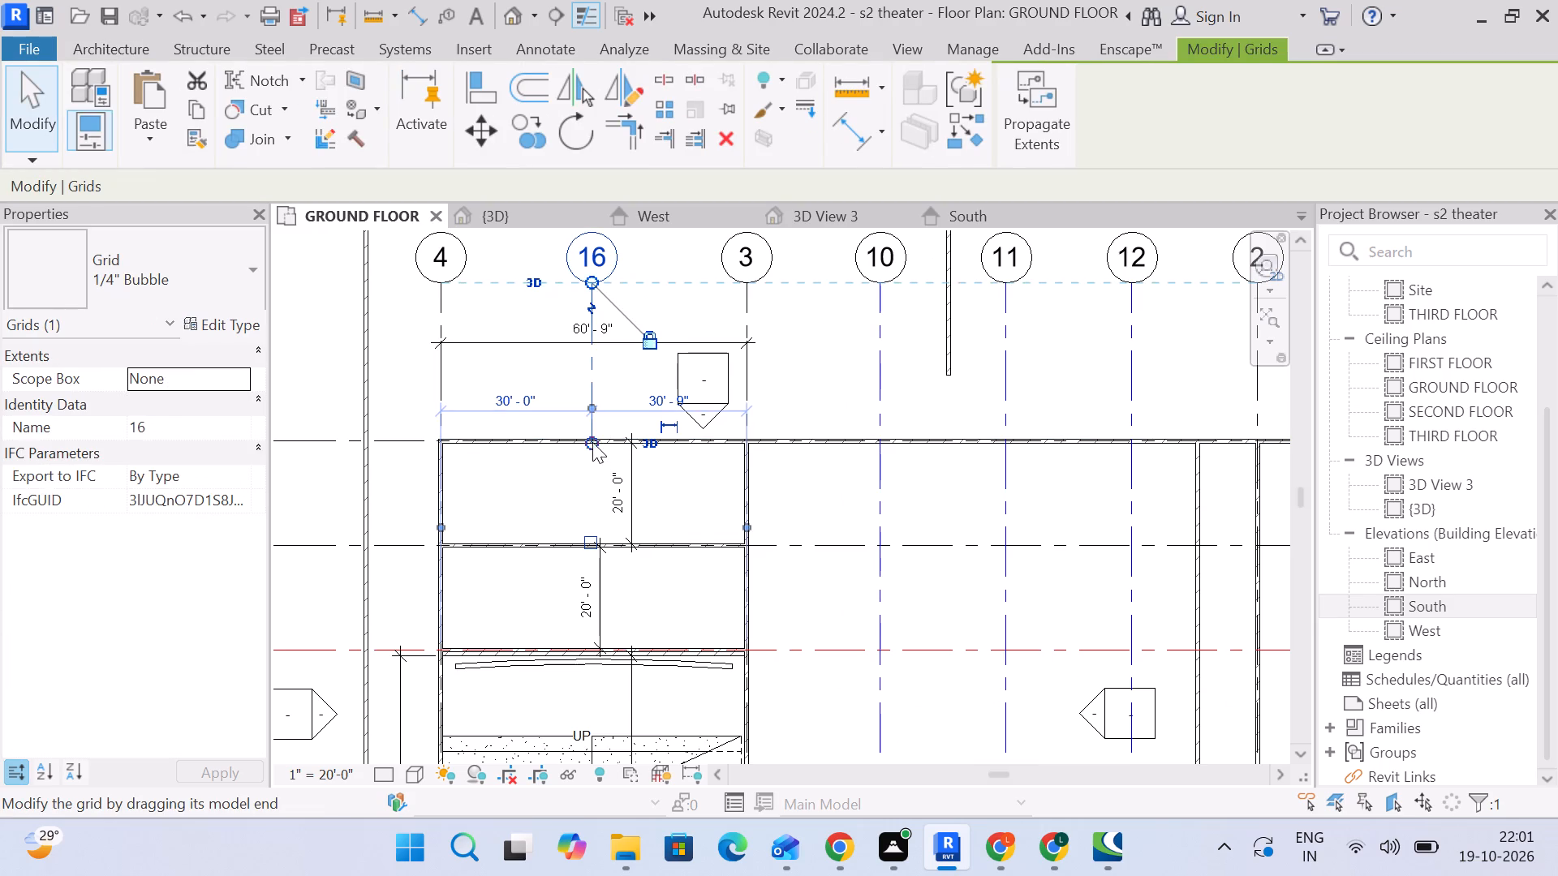
pyautogui.moveTo(592, 442); pyautogui.dragTo(592, 645)
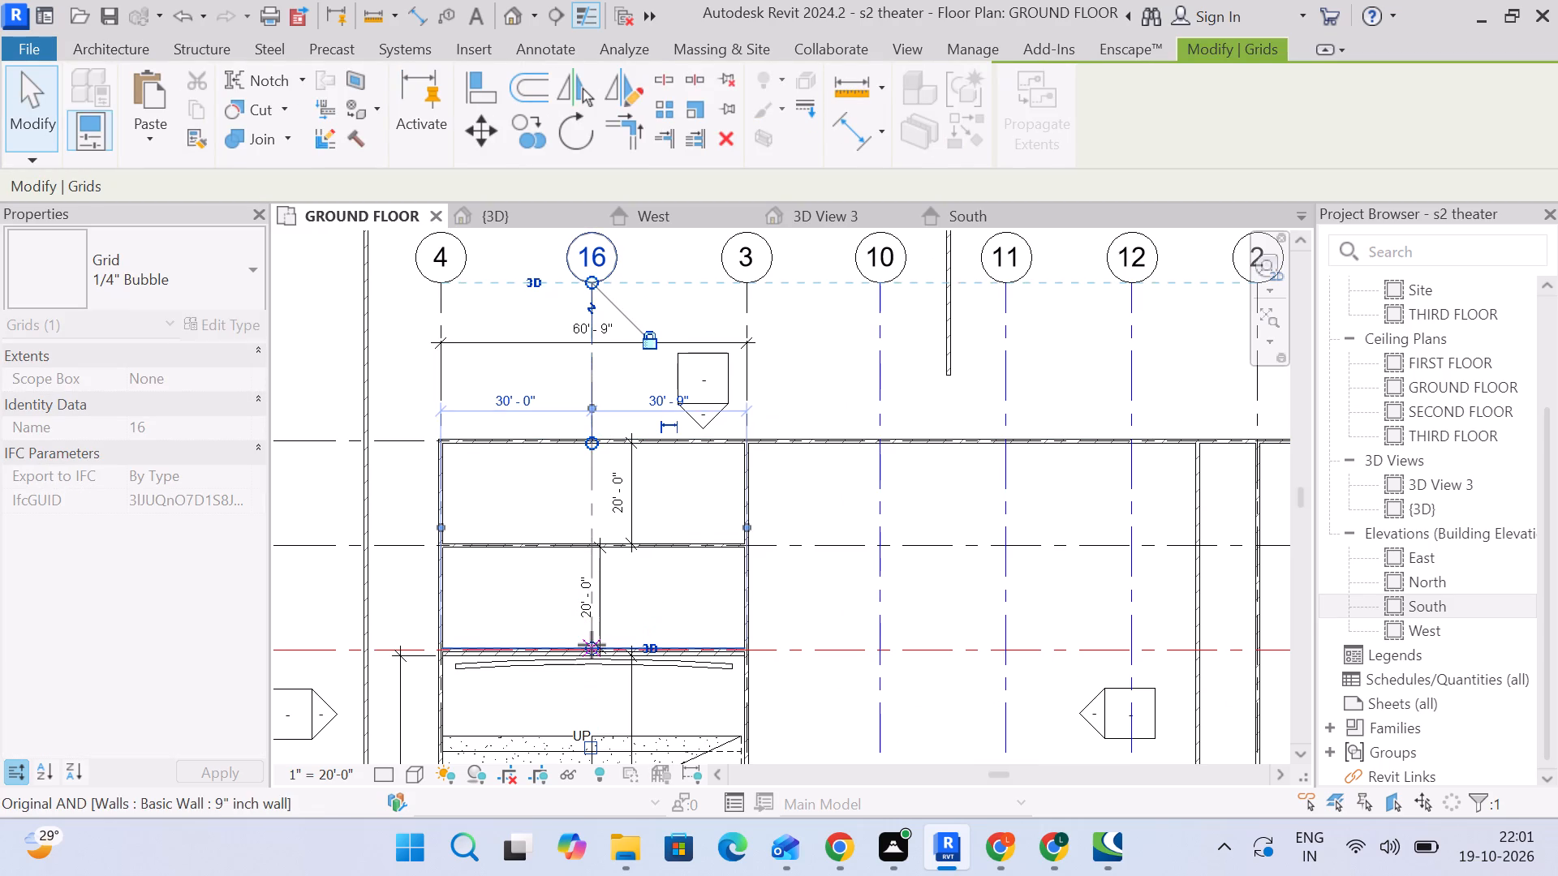
pyautogui.moveTo(592, 645); pyautogui.dragTo(590, 646)
pyautogui.scroll(-2, 656, 499)
pyautogui.middleClick(656, 499)
pyautogui.press('Escape')
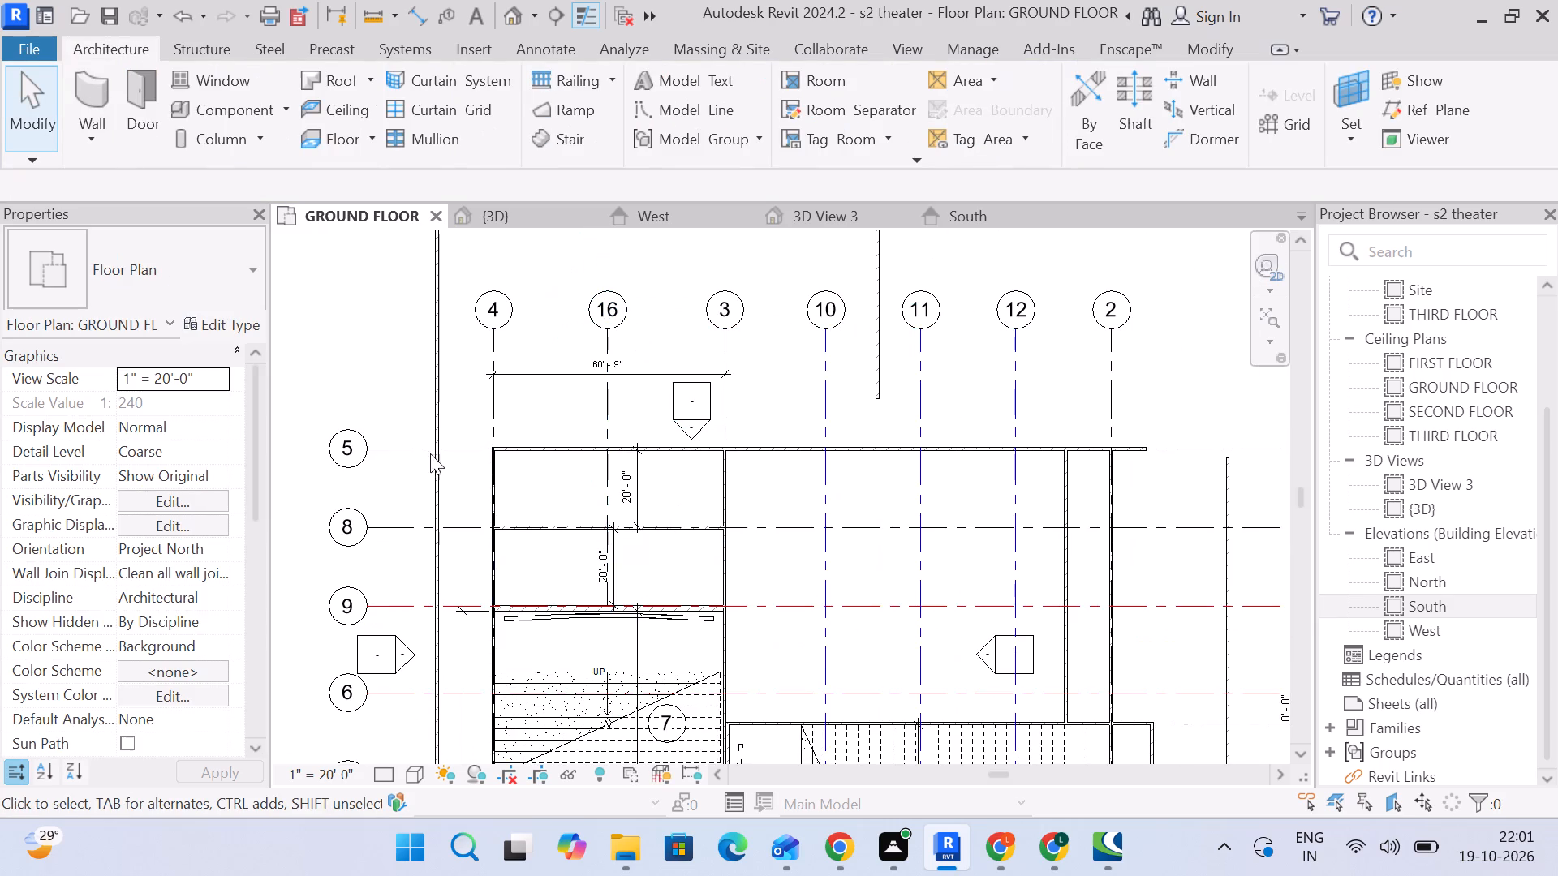
pyautogui.click(365, 376)
# Delete the overall dimension between vertical grids 4 and 3 above the plan.
pyautogui.scroll(-4, 395, 393)
pyautogui.scroll(5, 573, 466)
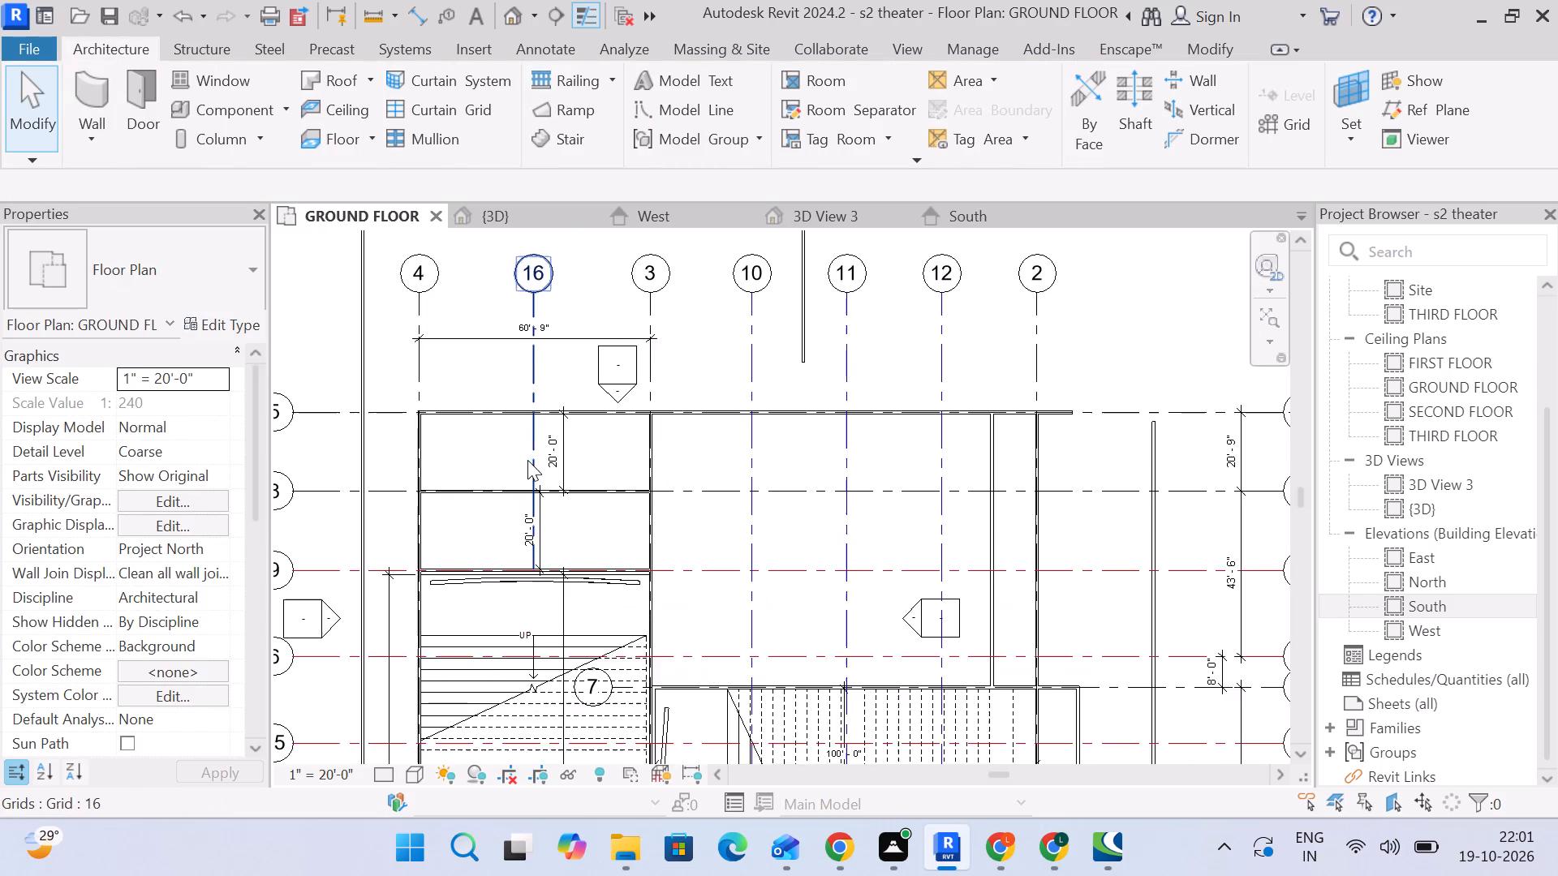
pyautogui.scroll(4, 543, 455)
pyautogui.scroll(-2, 539, 496)
pyautogui.moveTo(539, 496); pyautogui.dragTo(546, 638, button='middle')
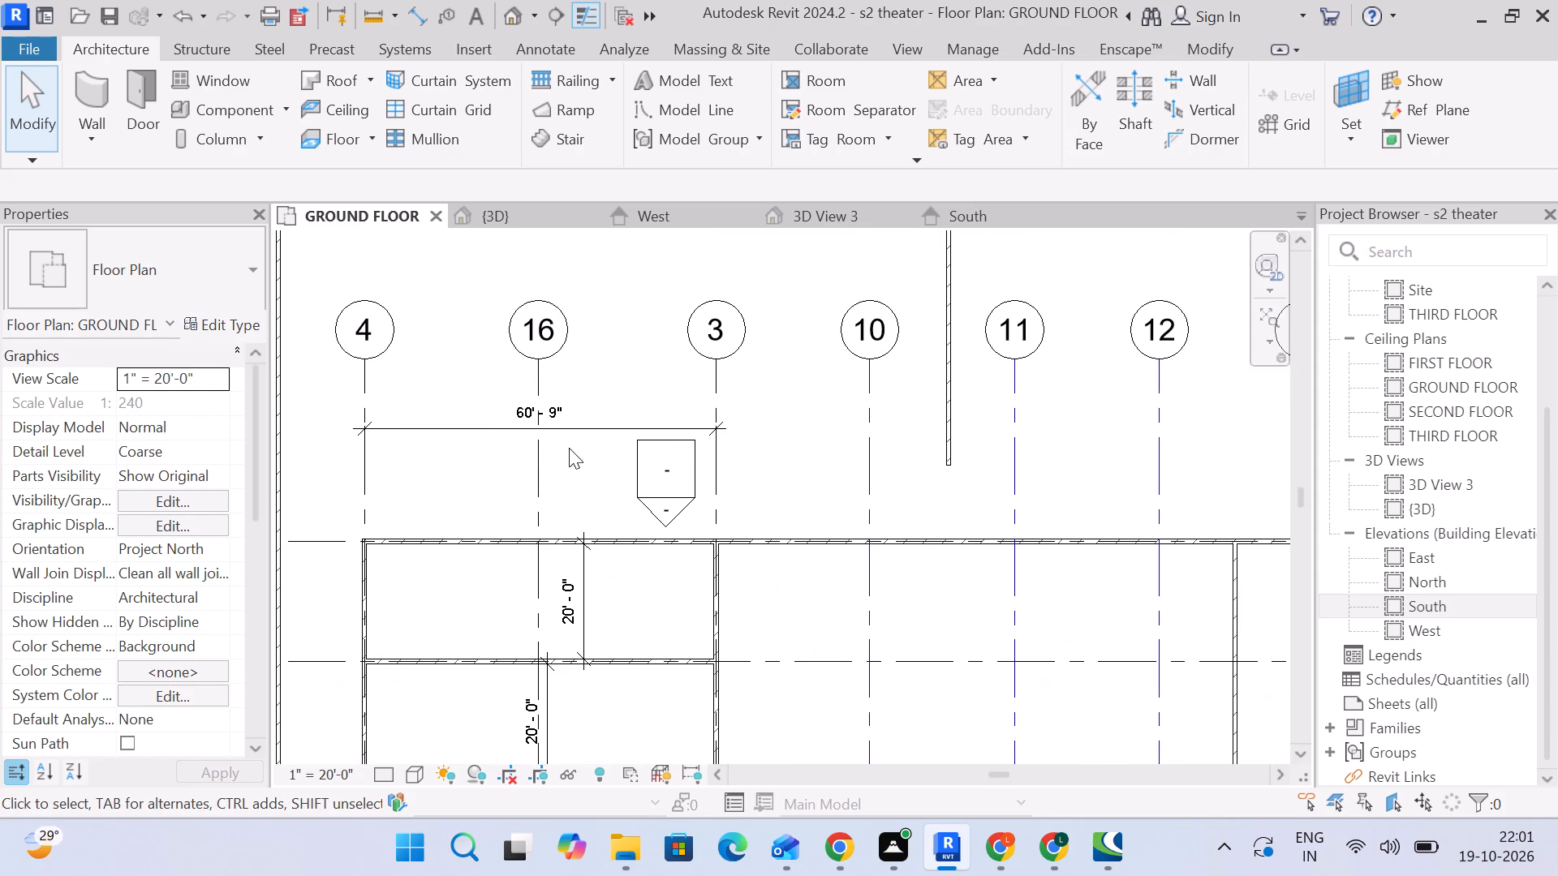
pyautogui.click(566, 431)
pyautogui.press('Delete')
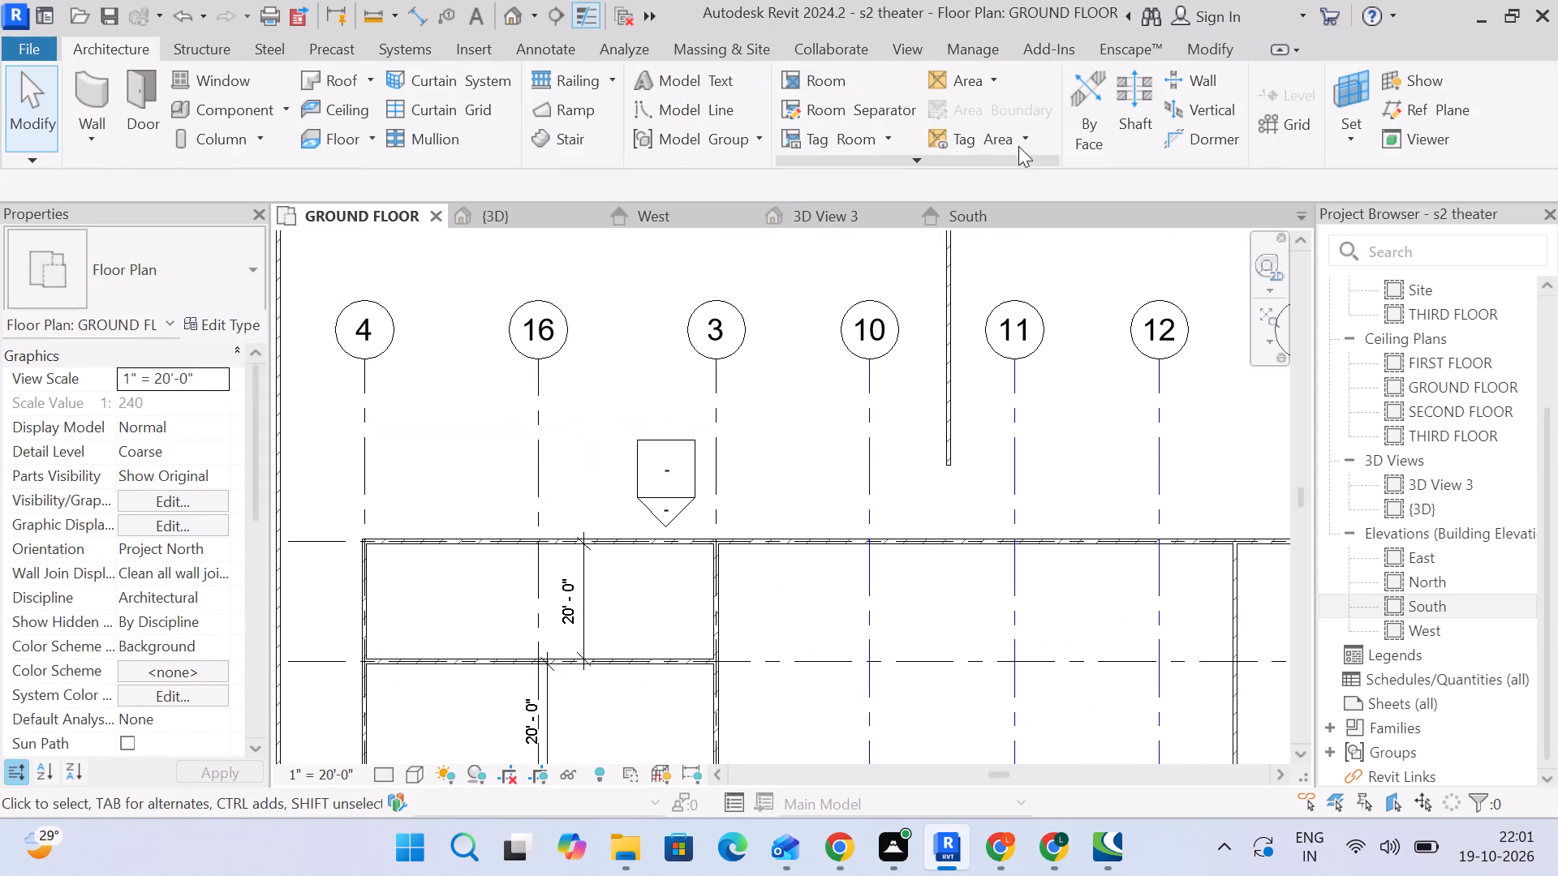
# Add aligned dimensions from grid 4 to grid 16 and from grid 16 to grid 3, above the grid 5 wall.
pyautogui.click(1181, 51)
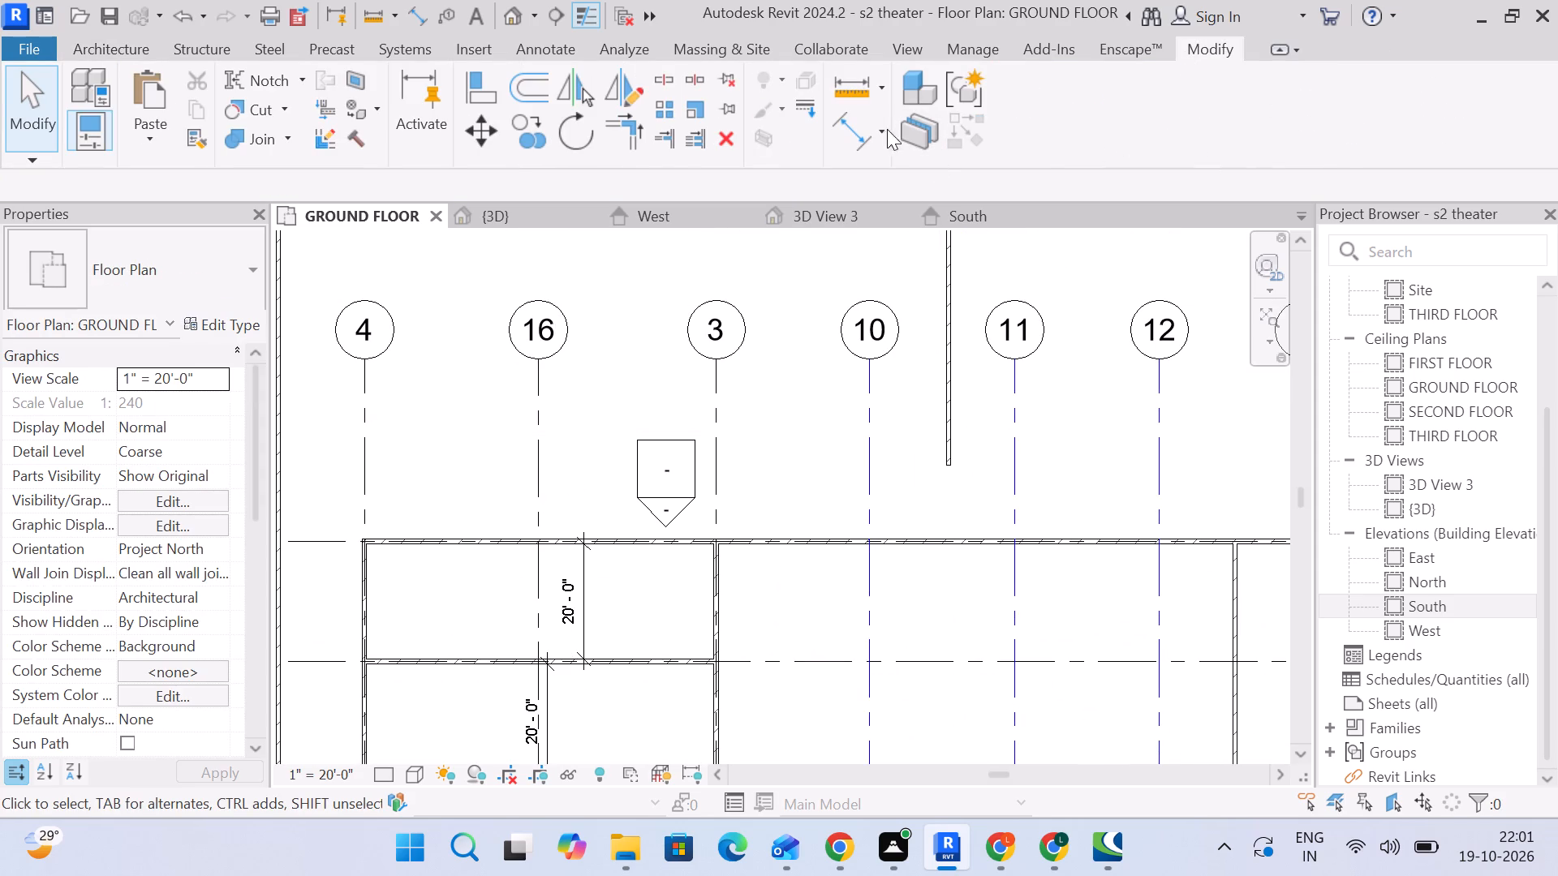
pyautogui.click(862, 130)
pyautogui.click(375, 462)
pyautogui.moveTo(363, 449); pyautogui.dragTo(383, 449)
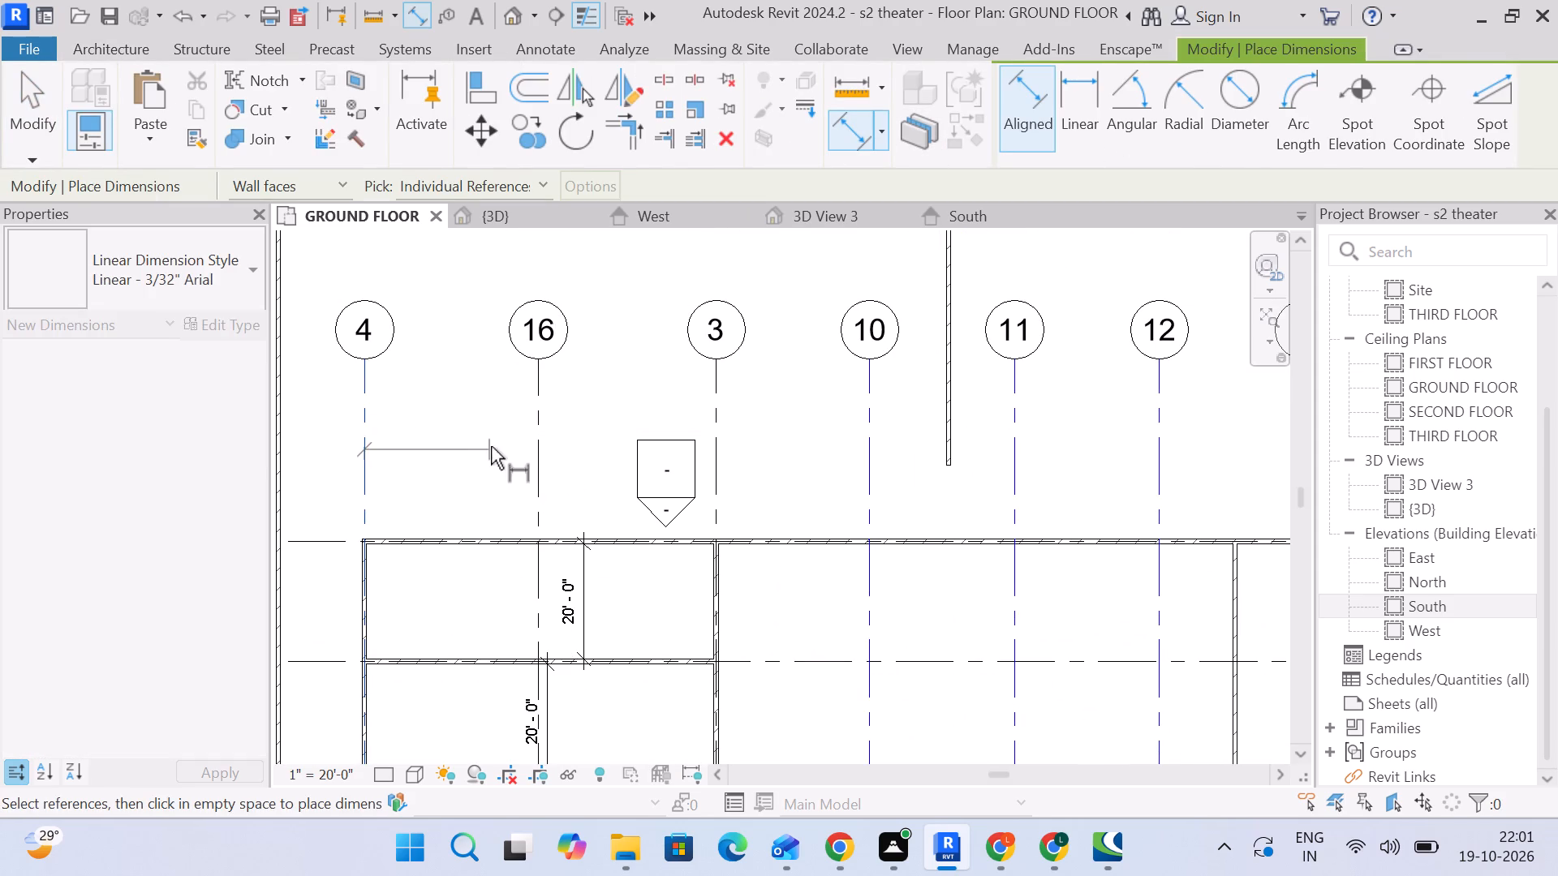
pyautogui.click(539, 449)
pyautogui.click(483, 423)
pyautogui.click(537, 466)
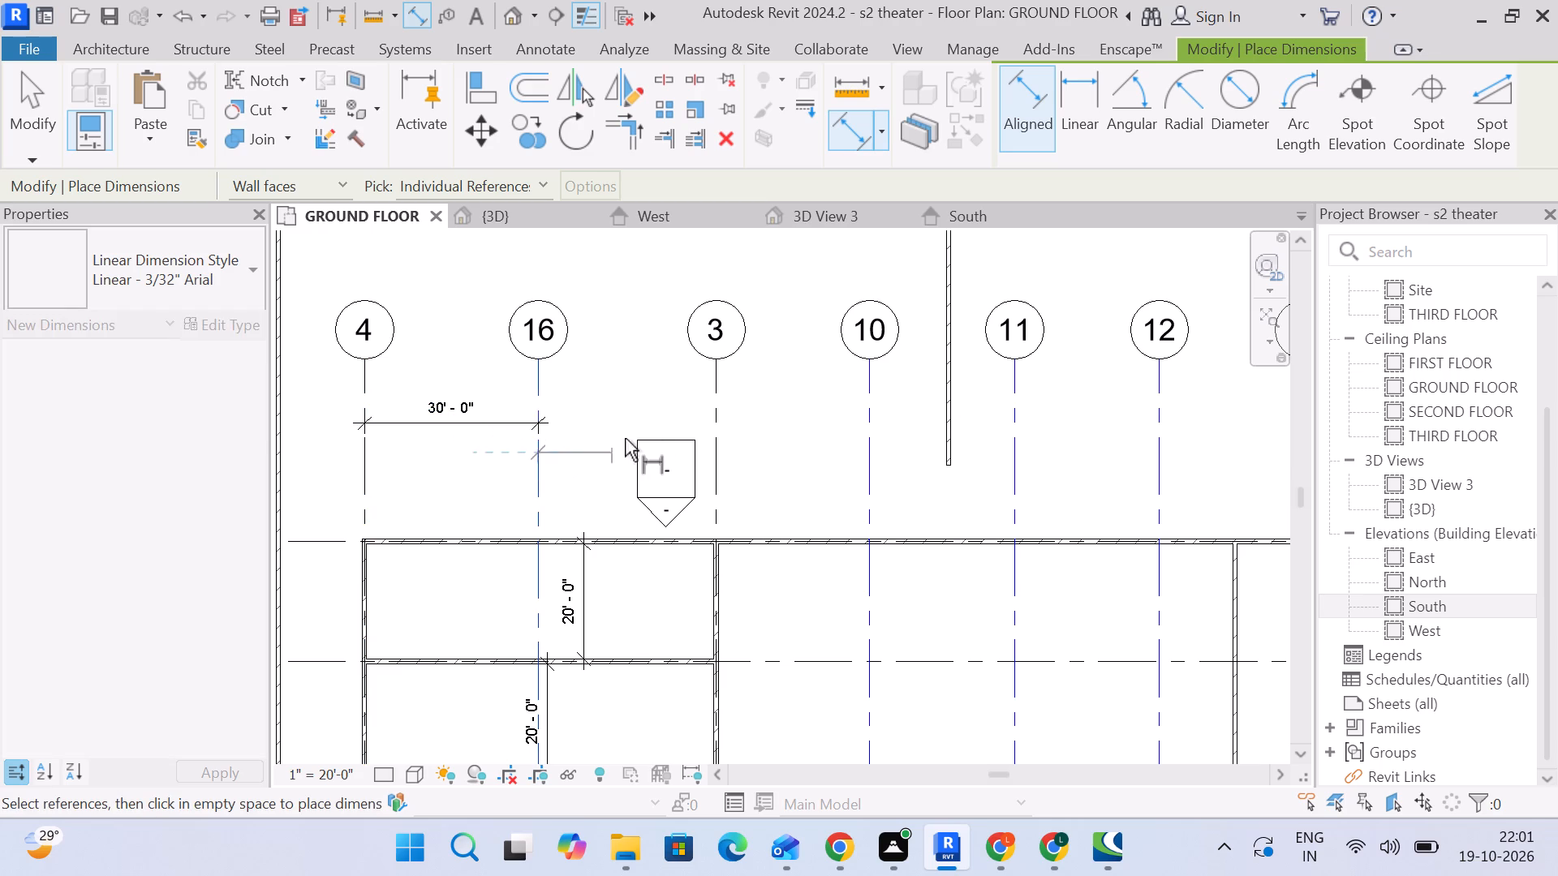
pyautogui.click(717, 403)
pyautogui.click(675, 402)
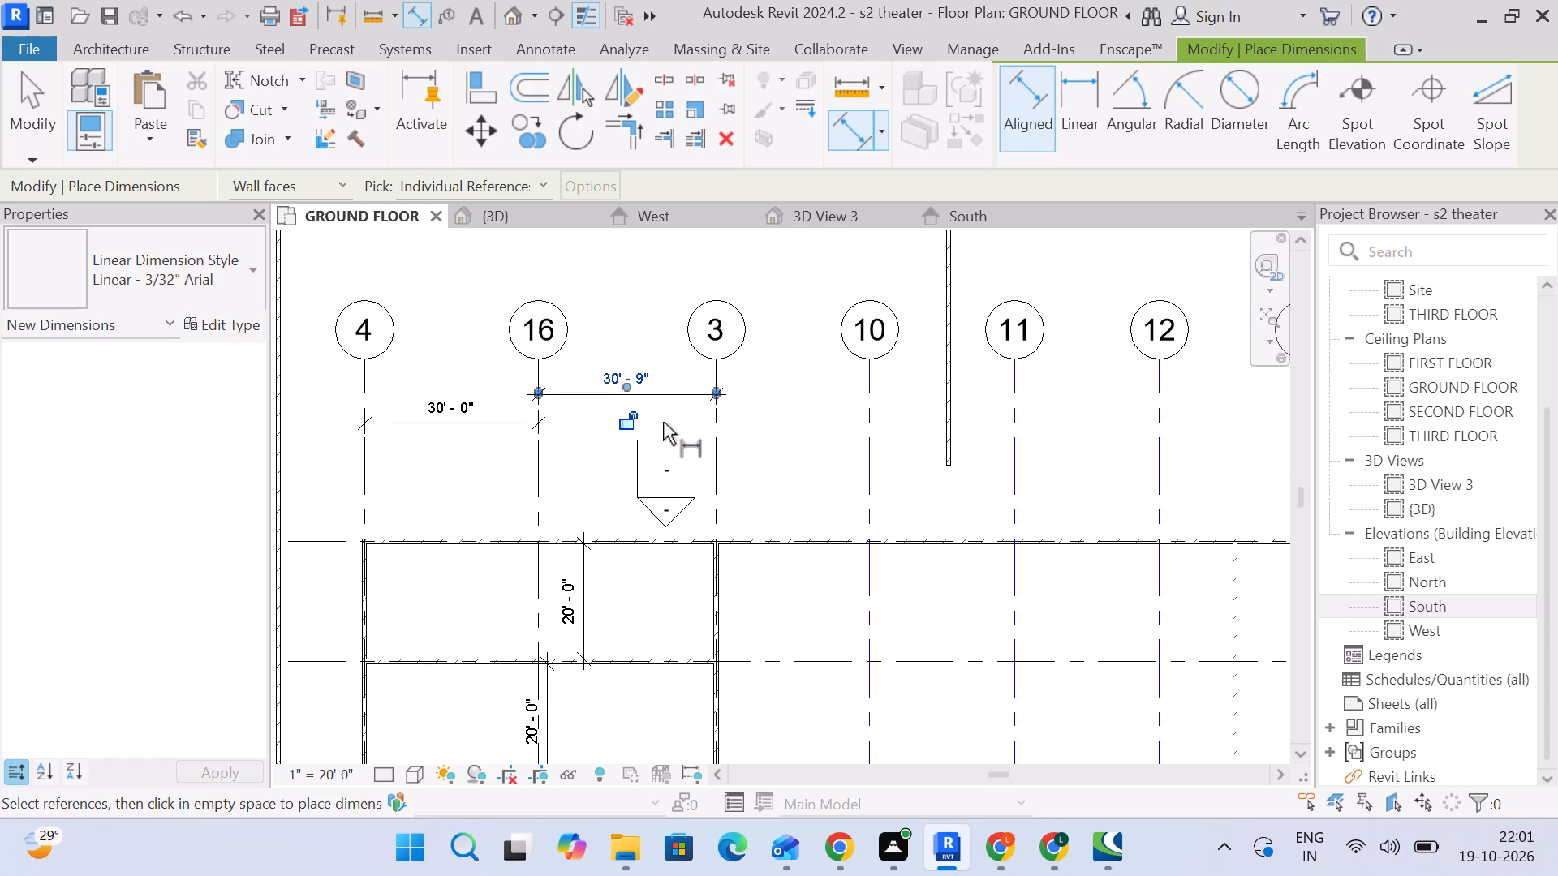
pyautogui.press('Escape')
pyautogui.scroll(2, 652, 429)
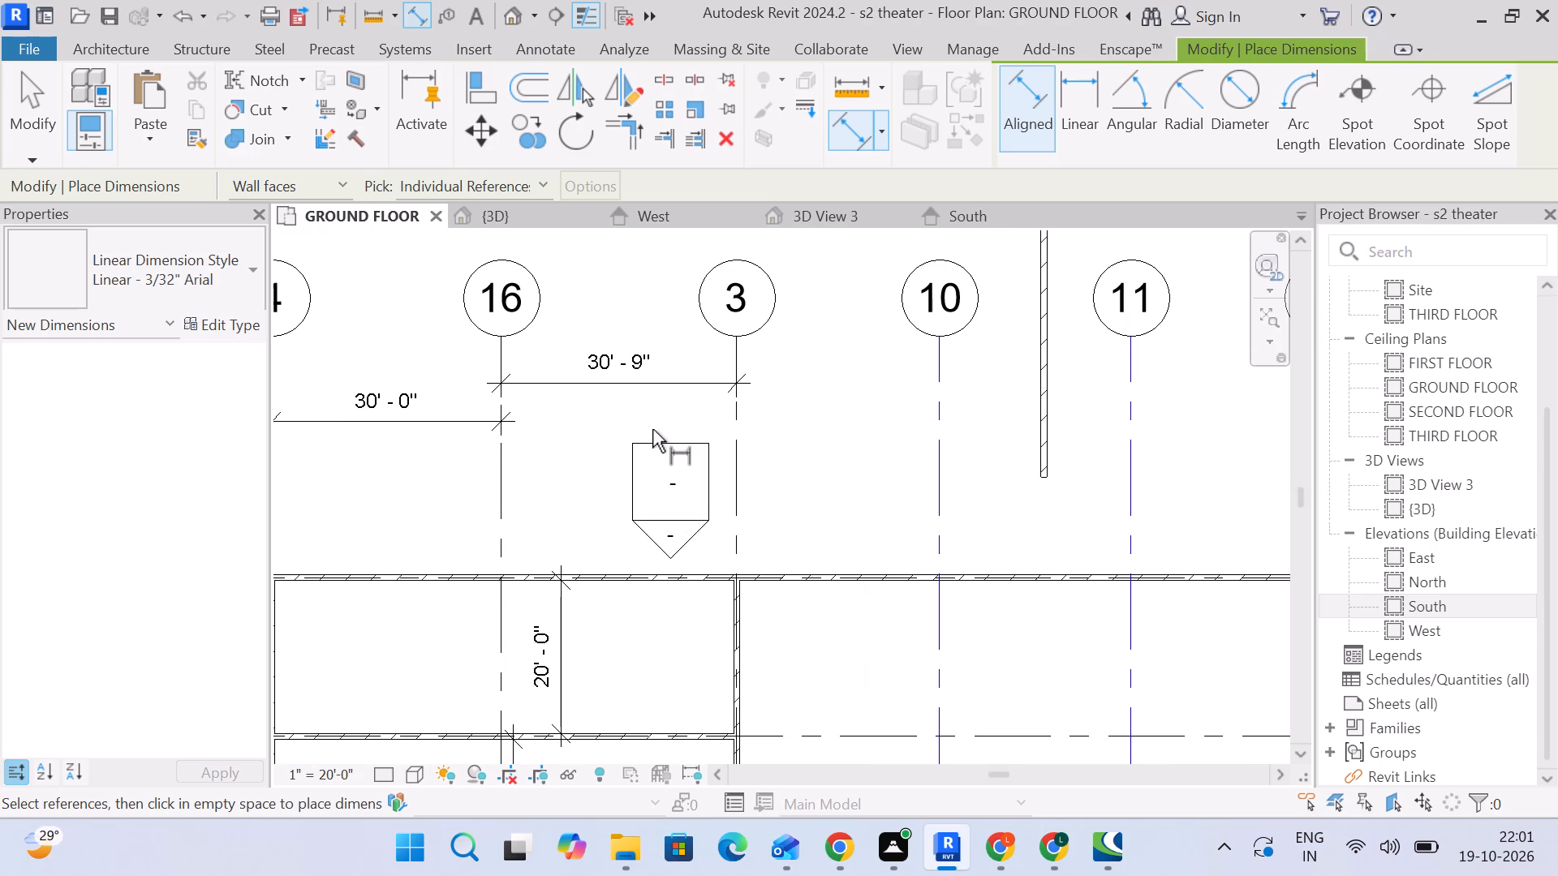
pyautogui.scroll(-2, 612, 445)
pyautogui.moveTo(611, 446); pyautogui.dragTo(718, 402, button='middle')
pyautogui.press('Escape')
pyautogui.press('Escape')
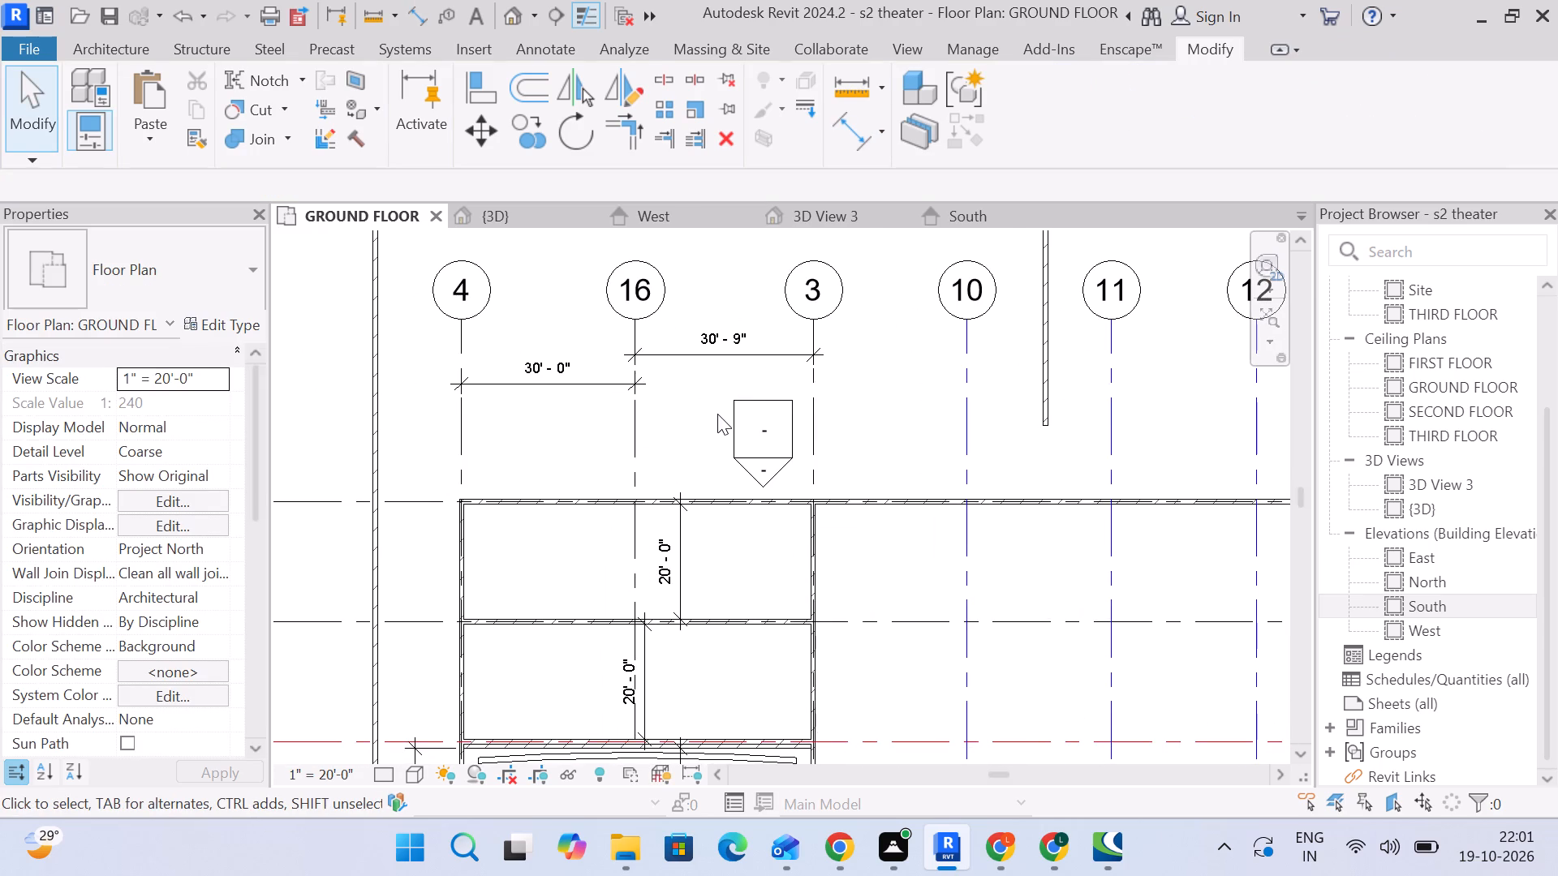
# Review the grid layout across the ground-floor plan and in the {3D} view, and return to the ground-floor plan.
pyautogui.scroll(-4, 713, 413)
pyautogui.moveTo(713, 413); pyautogui.dragTo(584, 314, button='middle')
pyautogui.scroll(-2, 586, 384)
pyautogui.moveTo(663, 466); pyautogui.dragTo(621, 388, button='middle')
pyautogui.scroll(1, 621, 388)
pyautogui.scroll(-3, 622, 389)
pyautogui.scroll(4, 639, 405)
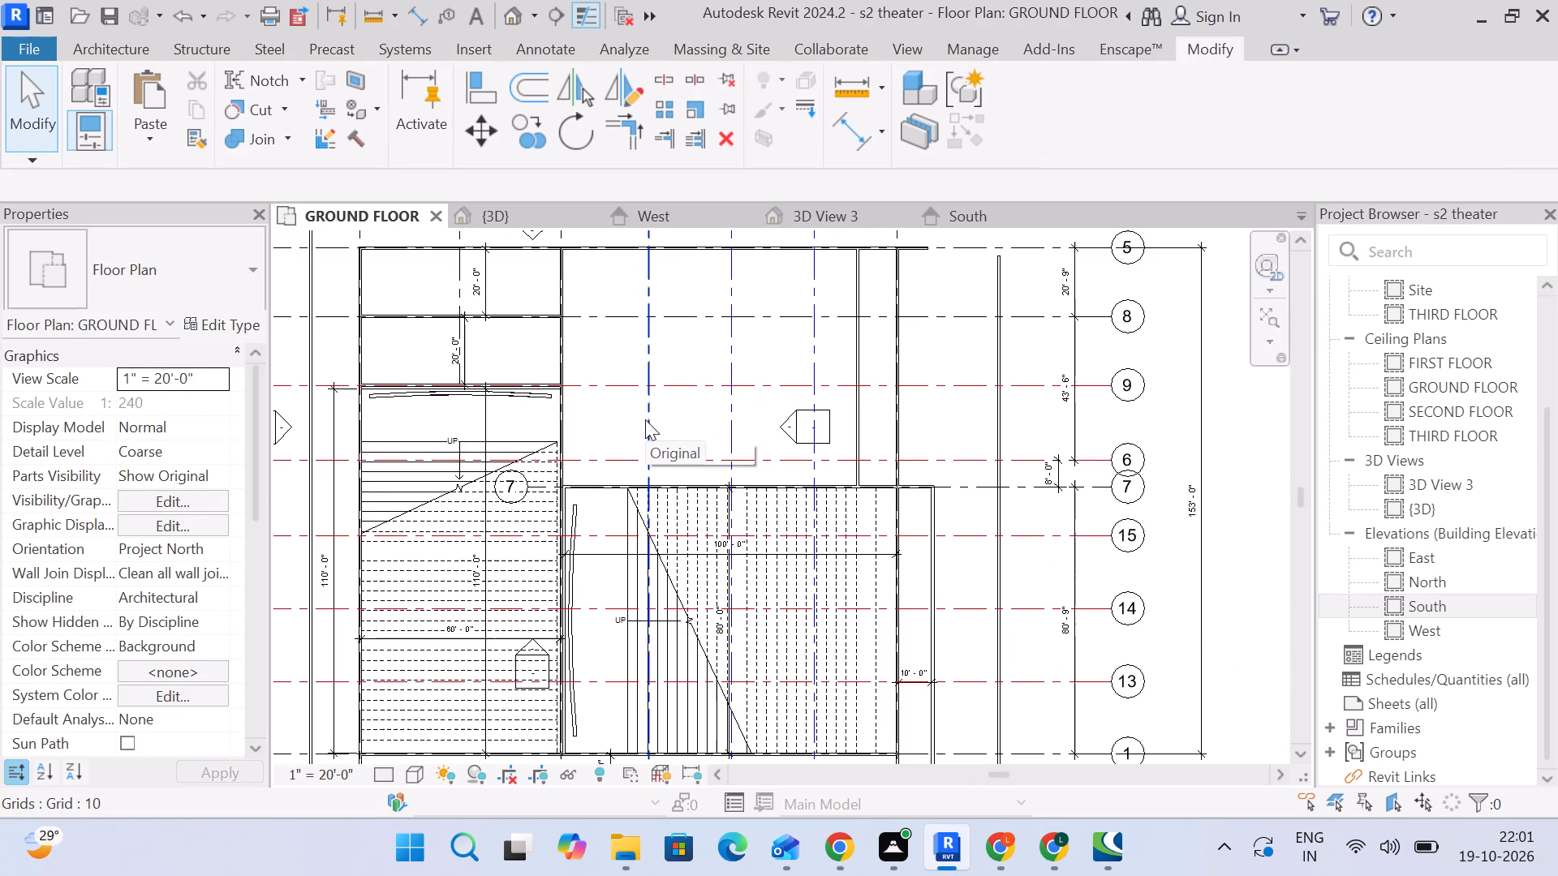
pyautogui.scroll(-2, 749, 444)
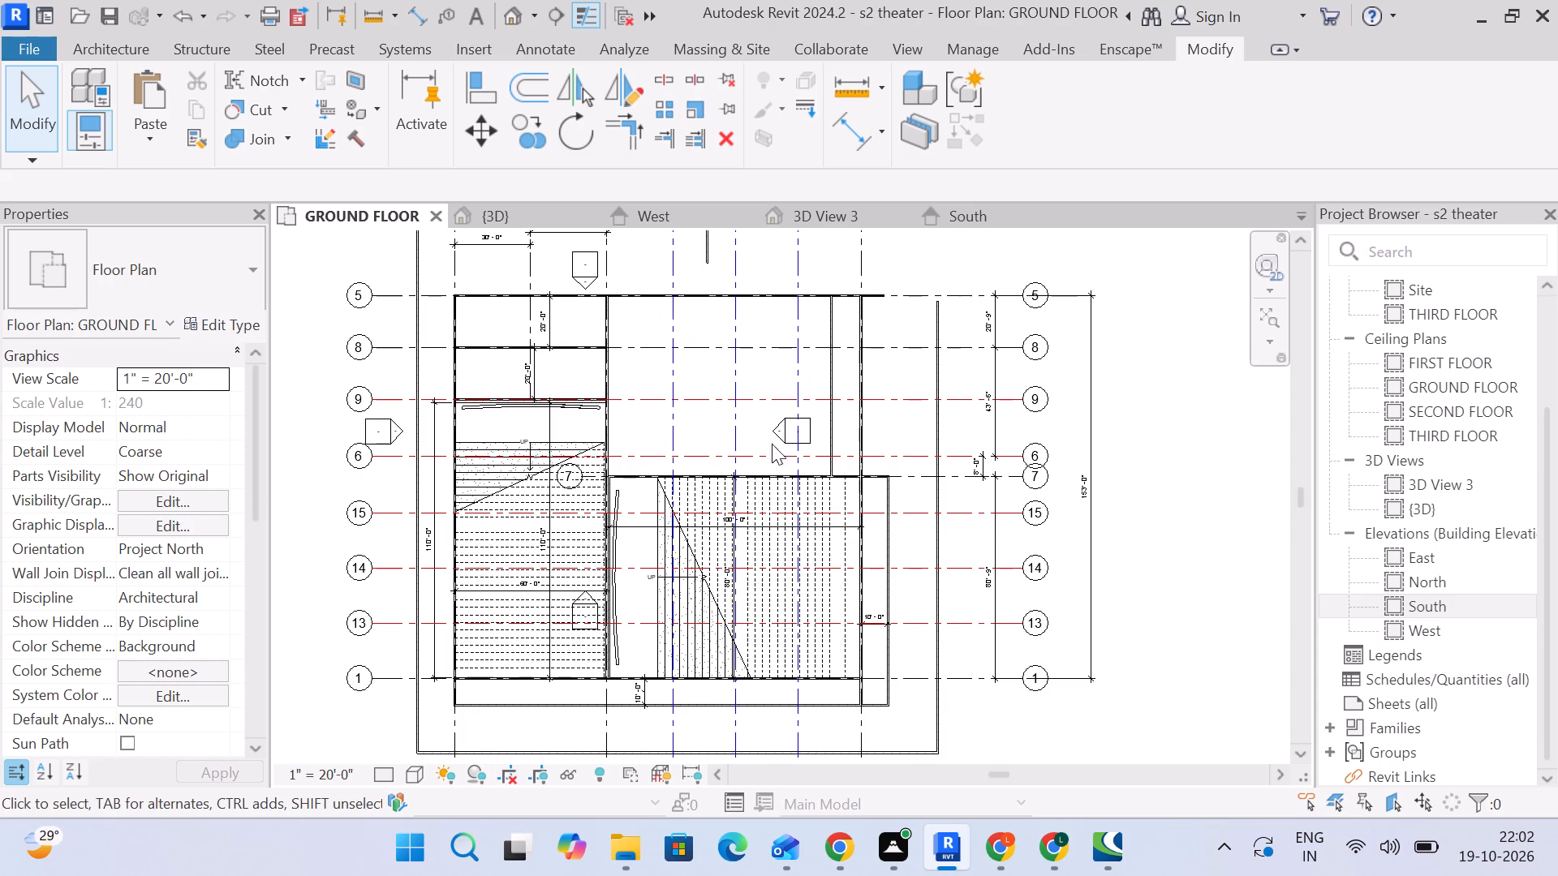
pyautogui.click(540, 220)
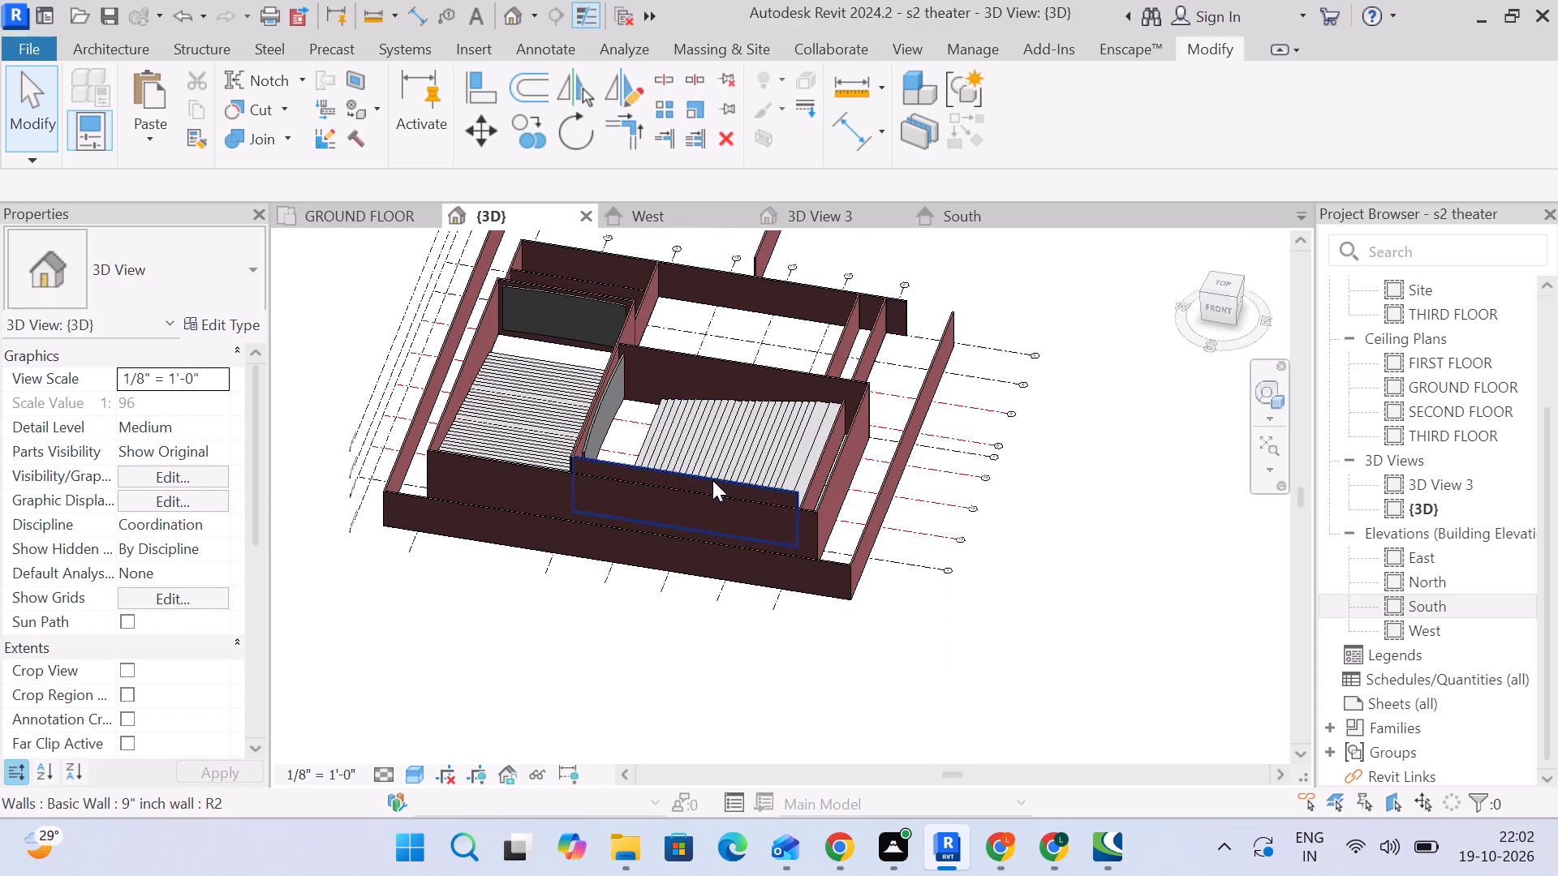
pyautogui.moveTo(699, 433); pyautogui.dragTo(725, 627, button='middle')
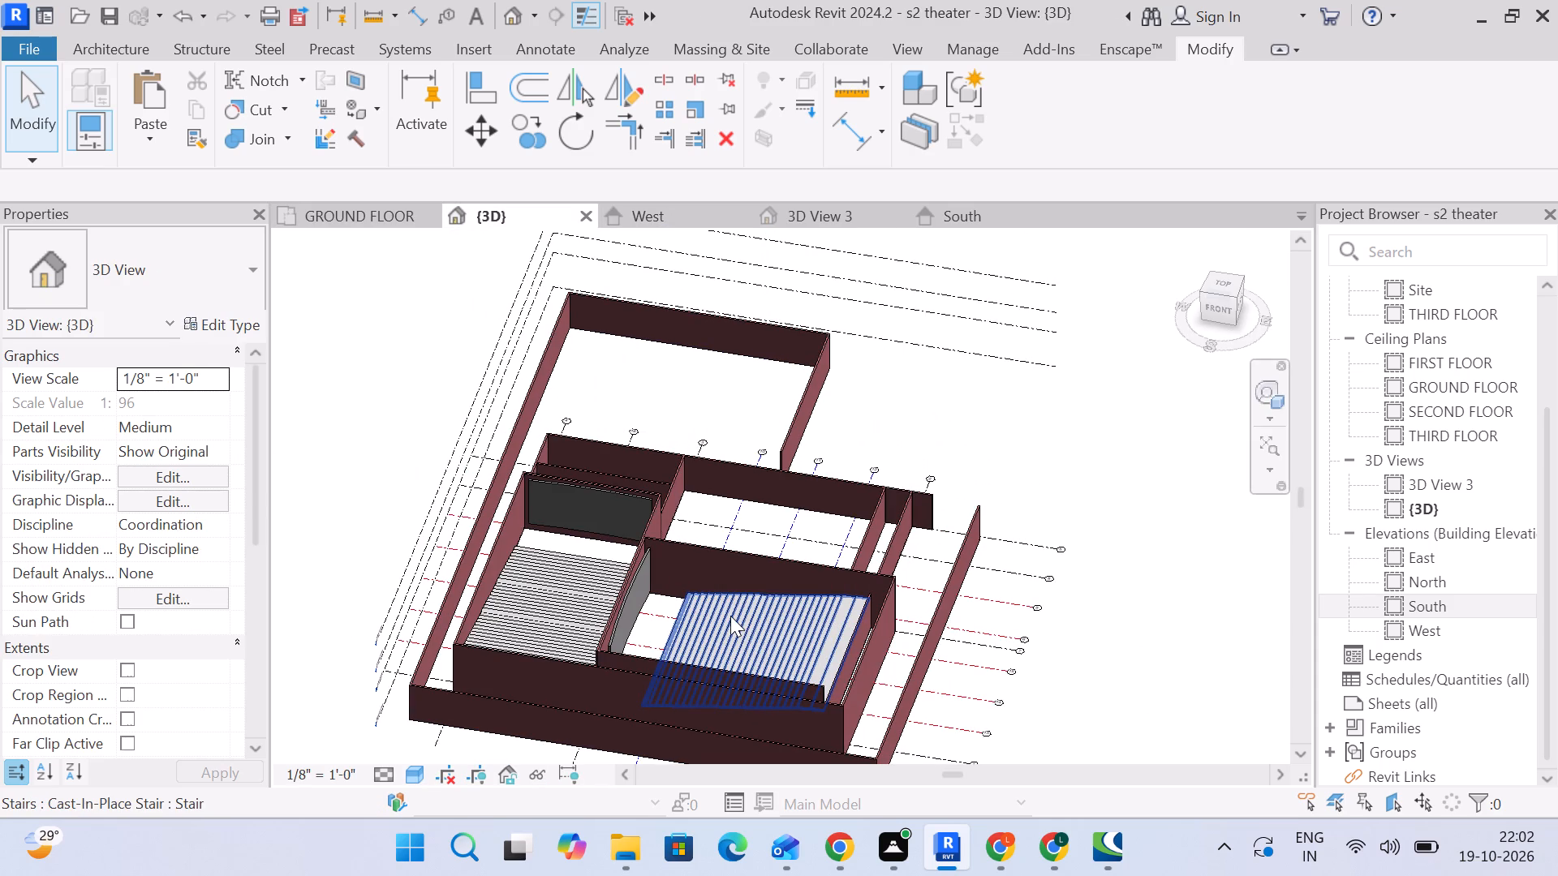
pyautogui.moveTo(745, 594); pyautogui.dragTo(773, 476, button='middle')
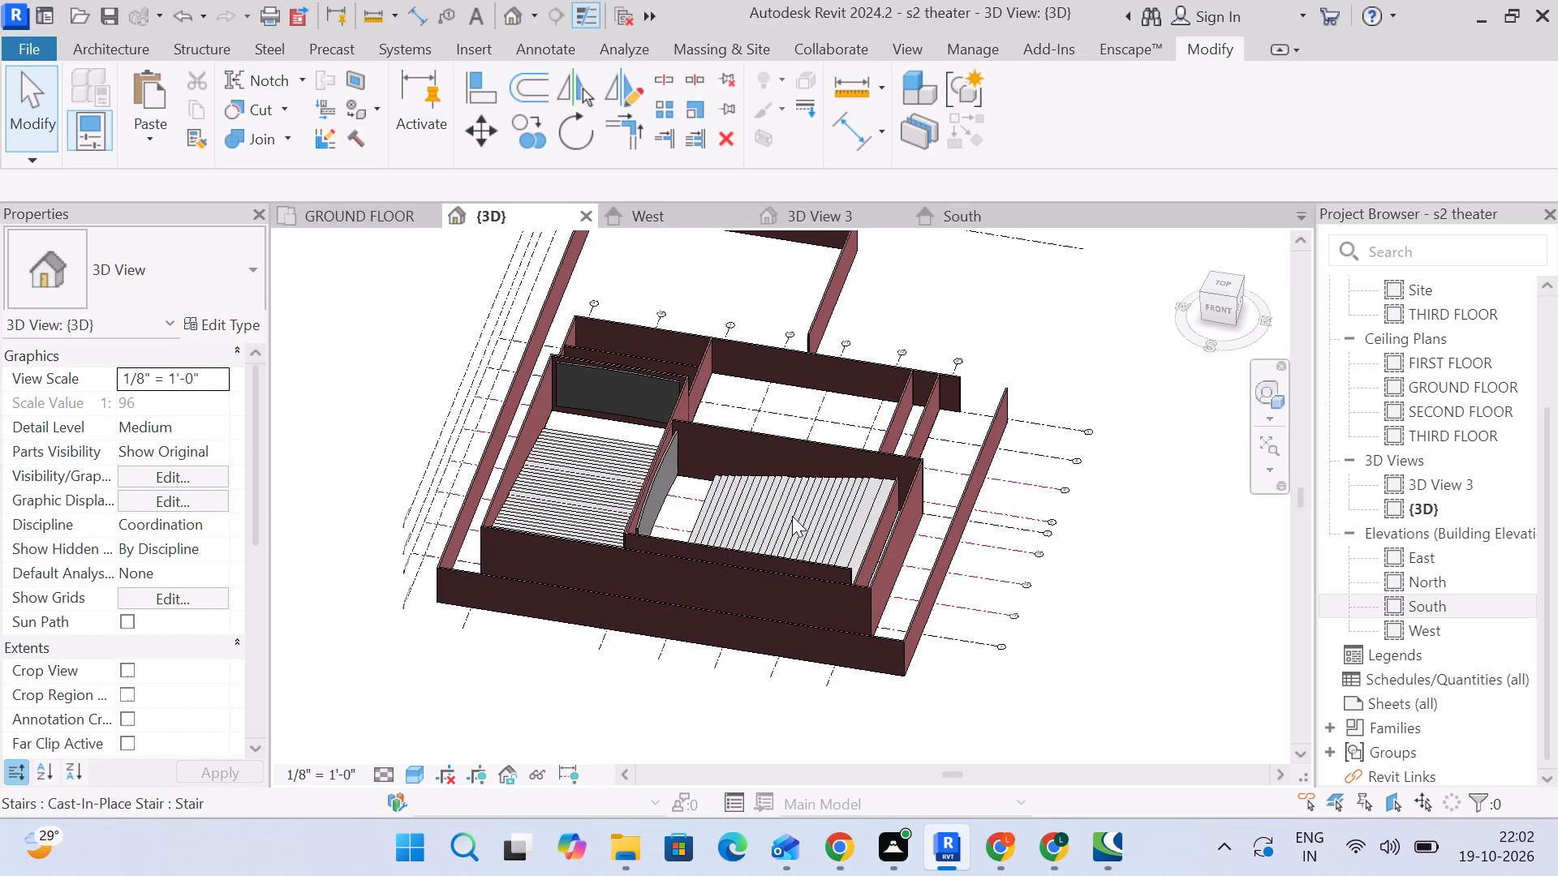
pyautogui.click(366, 213)
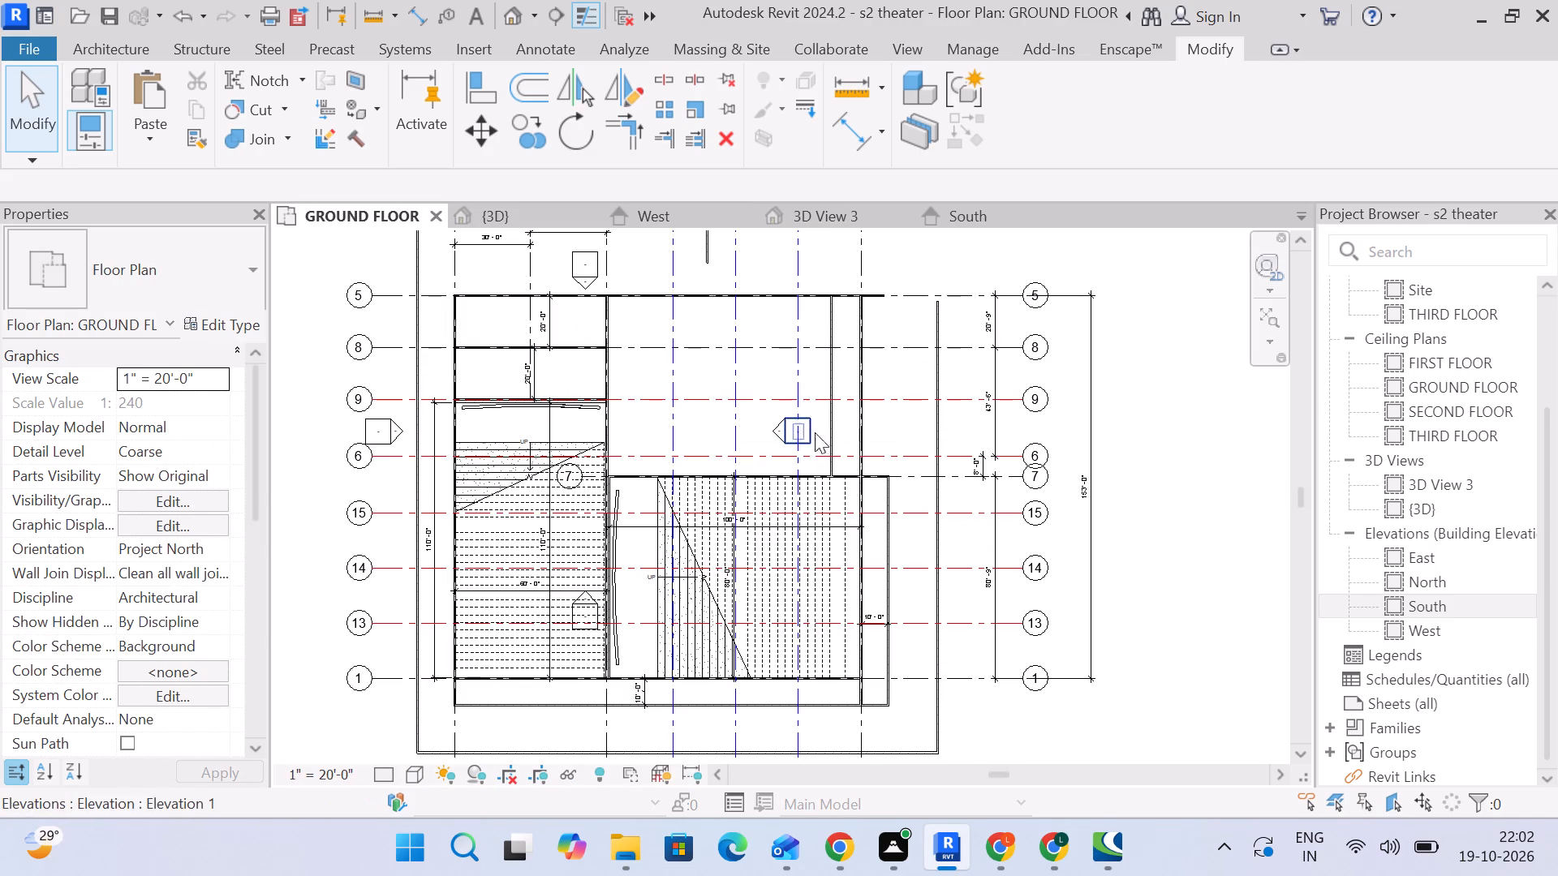
# Examine the spacing of horizontal grids 9, 6, 7 and 15 against the walls and stairs on the ground-floor plan.
pyautogui.scroll(4, 1003, 483)
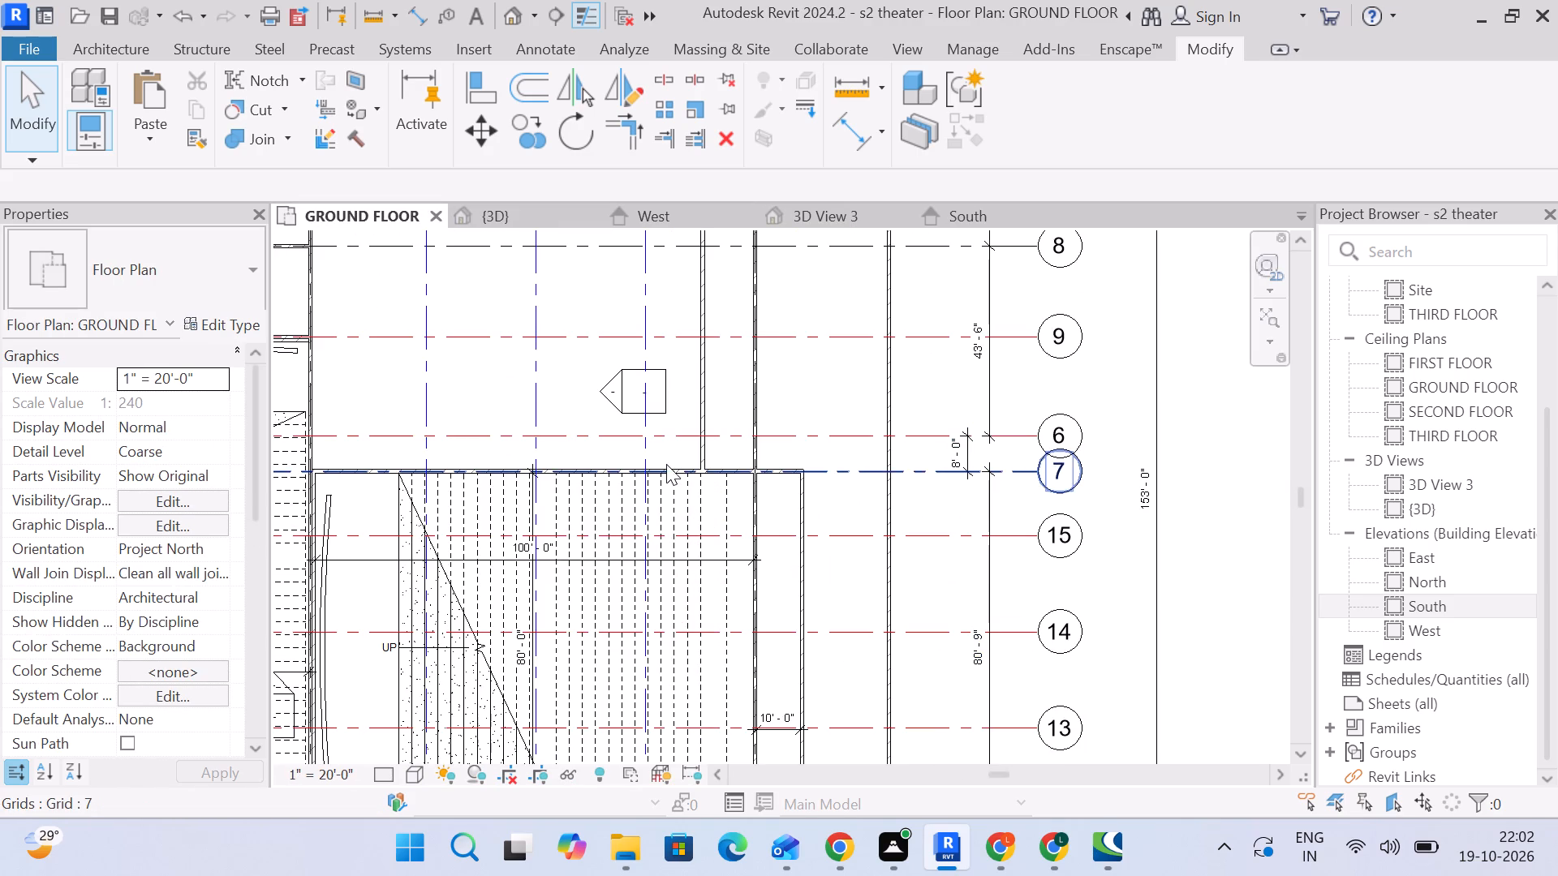
pyautogui.moveTo(610, 442); pyautogui.dragTo(746, 354, button='middle')
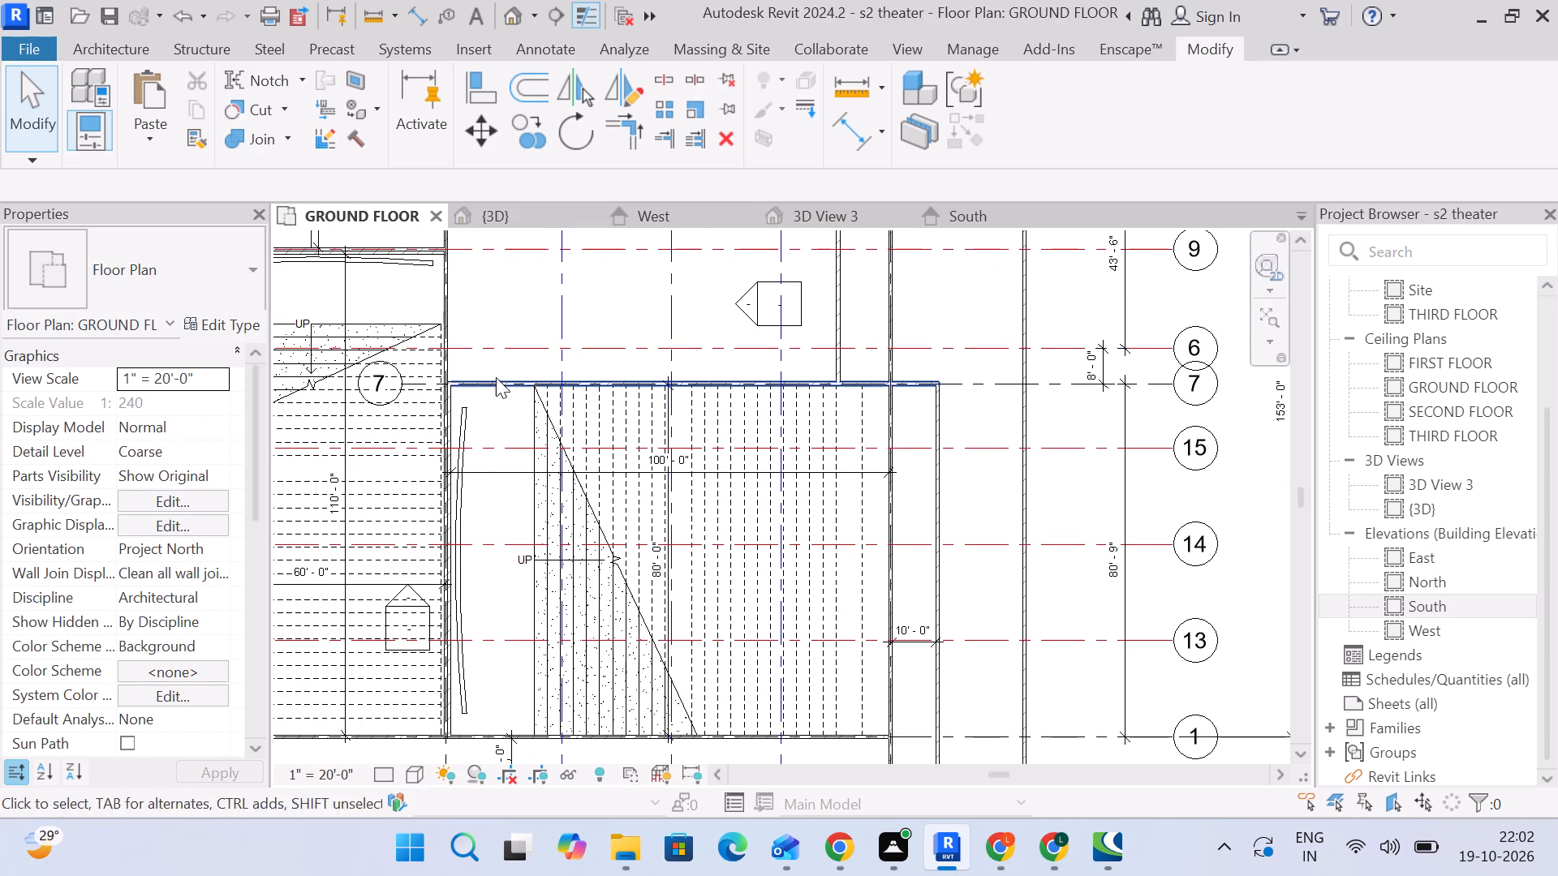
pyautogui.scroll(2, 589, 347)
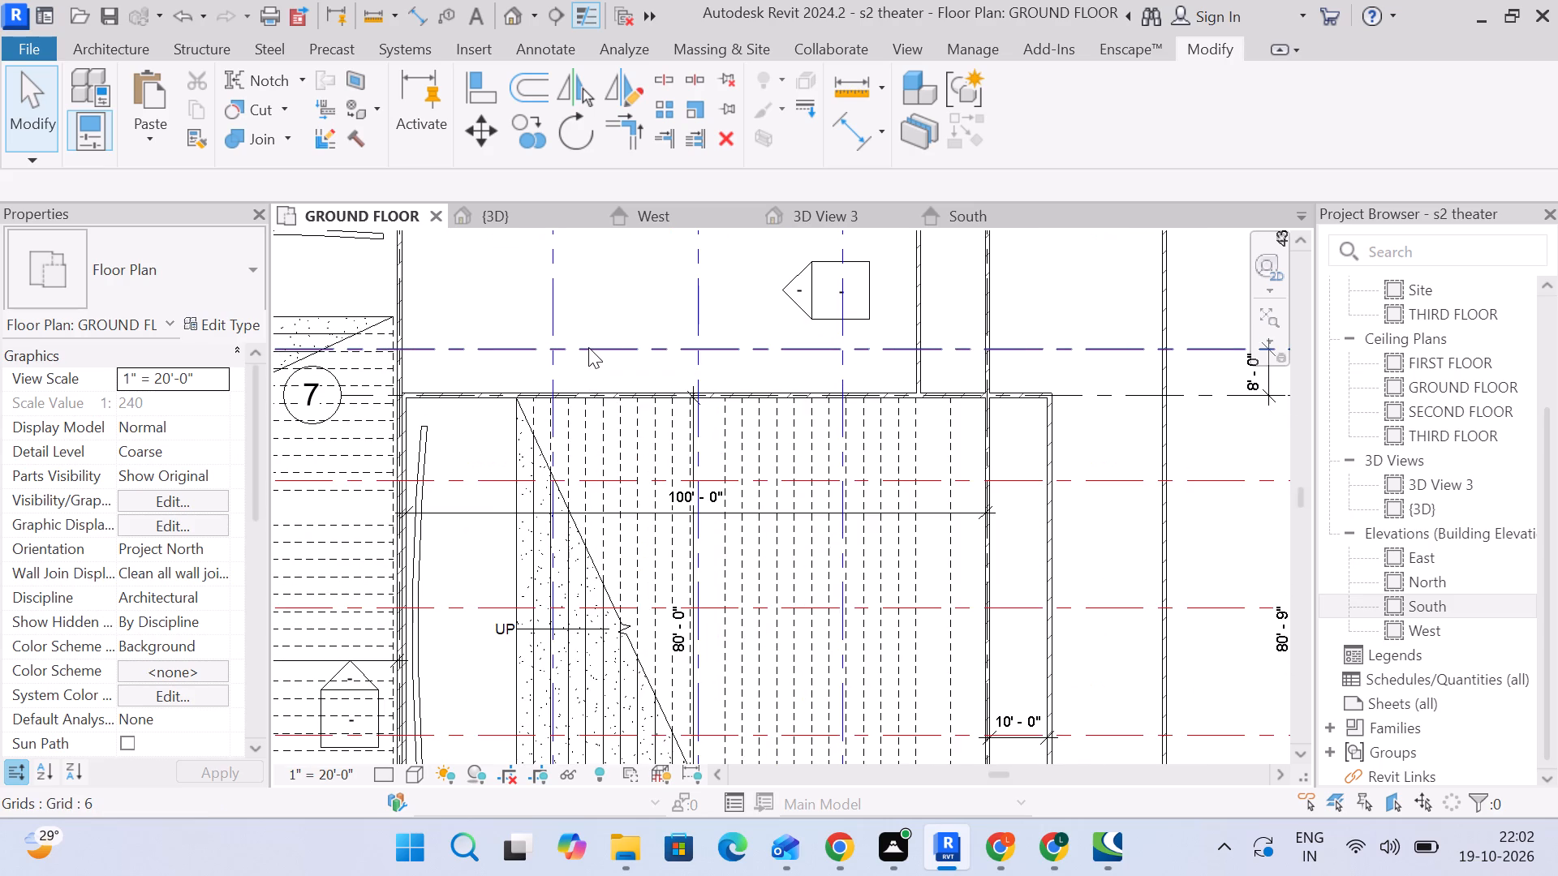
pyautogui.scroll(-2, 588, 347)
pyautogui.moveTo(592, 352); pyautogui.dragTo(626, 449, button='middle')
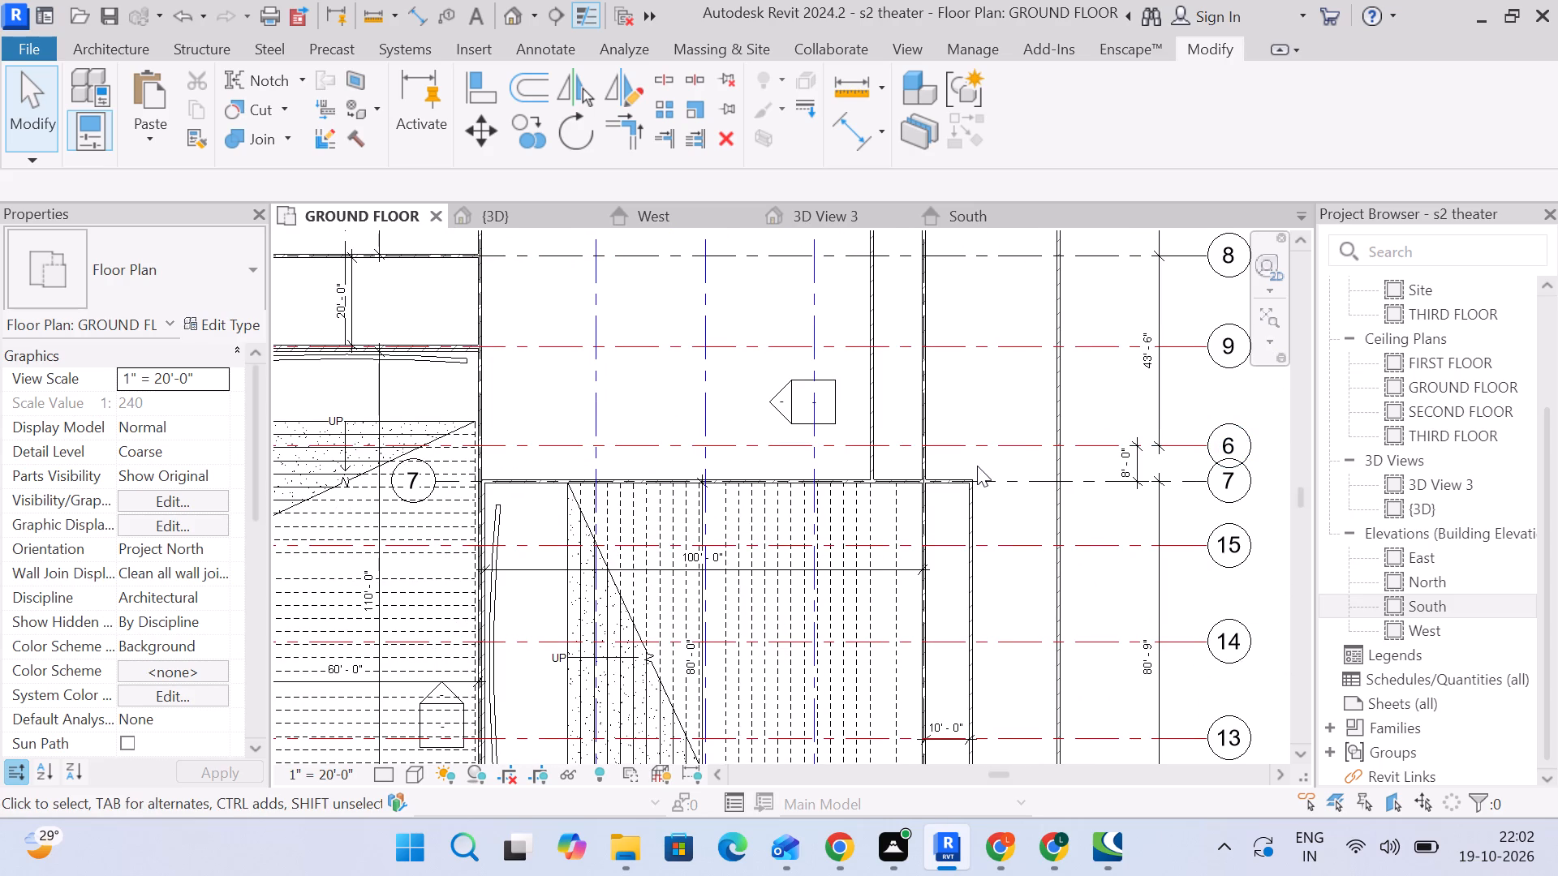
pyautogui.scroll(-3, 987, 444)
pyautogui.moveTo(987, 444); pyautogui.dragTo(1216, 445, button='middle')
pyautogui.scroll(4, 650, 433)
pyautogui.click(648, 453)
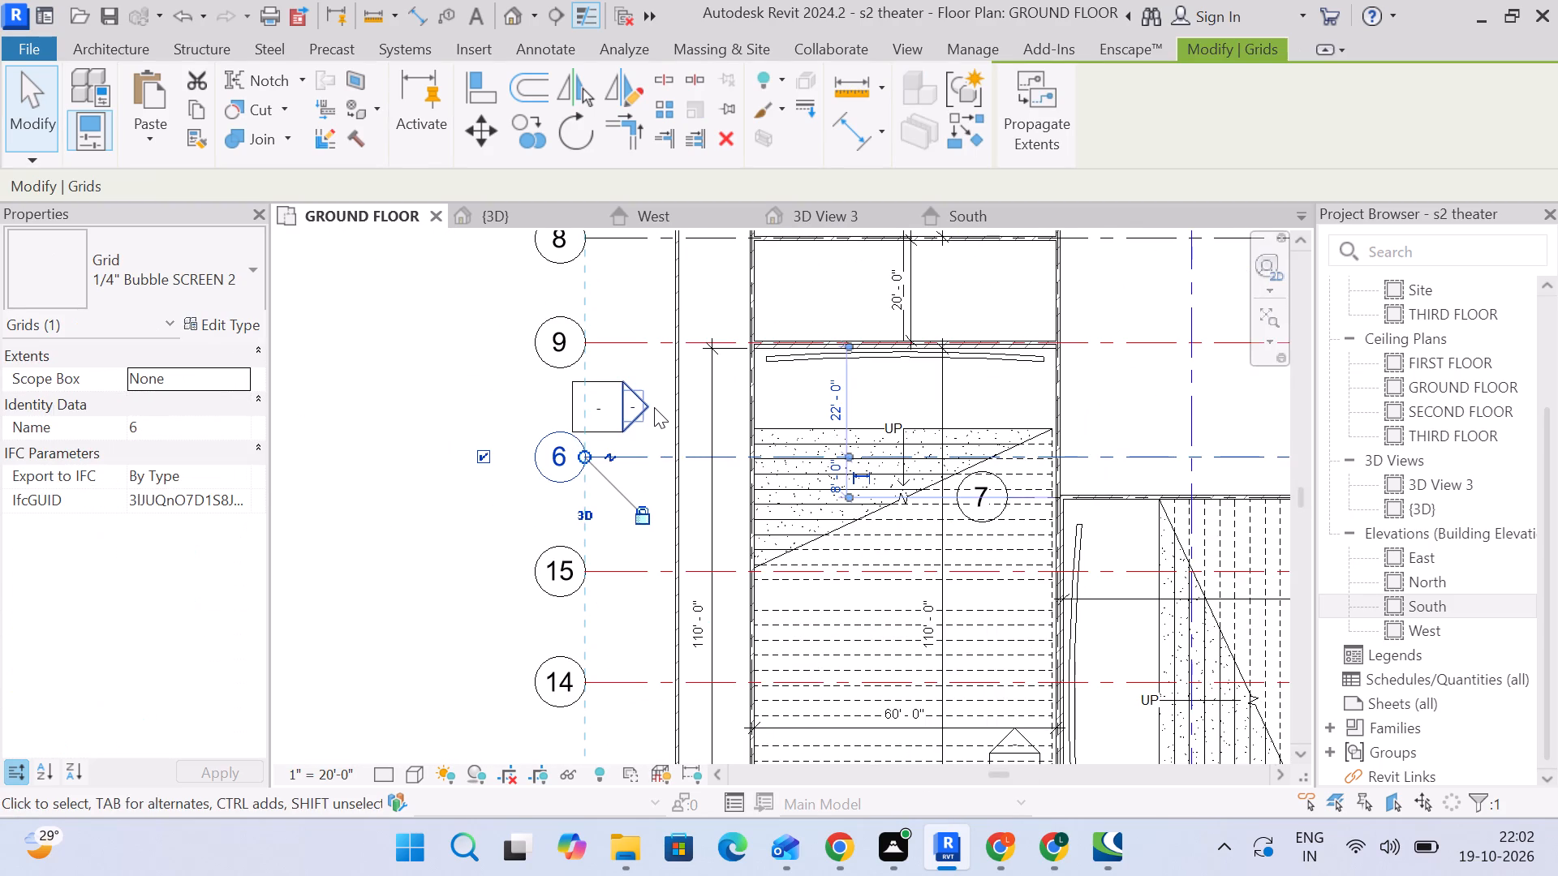
pyautogui.scroll(-2, 654, 407)
pyautogui.moveTo(654, 407); pyautogui.dragTo(555, 367, button='middle')
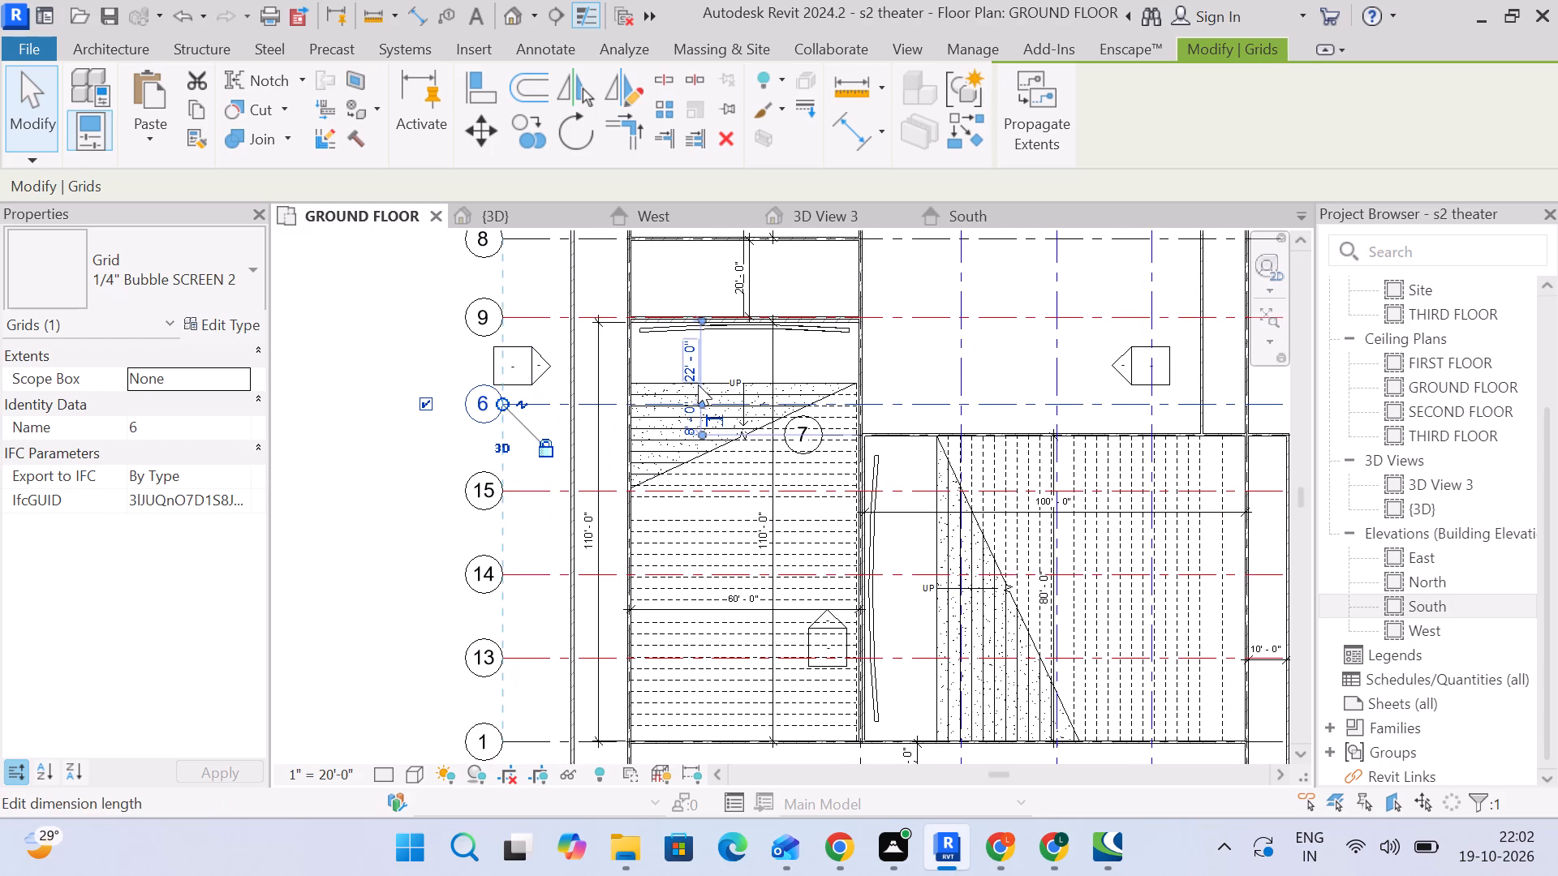
pyautogui.moveTo(698, 384); pyautogui.dragTo(596, 393, button='middle')
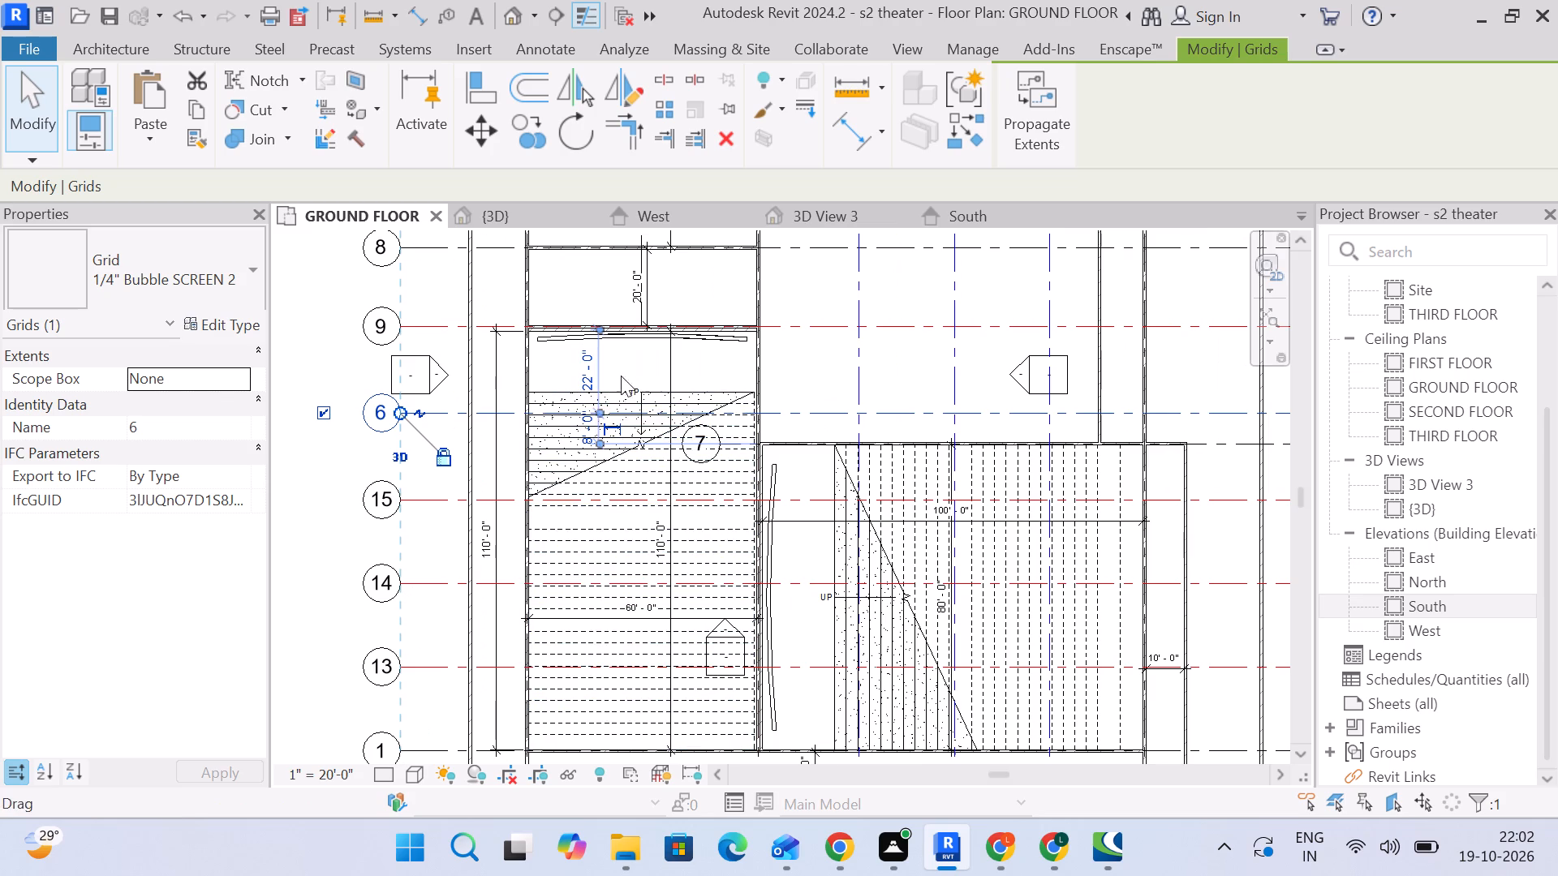
pyautogui.moveTo(828, 363); pyautogui.dragTo(703, 477, button='middle')
pyautogui.press('Escape')
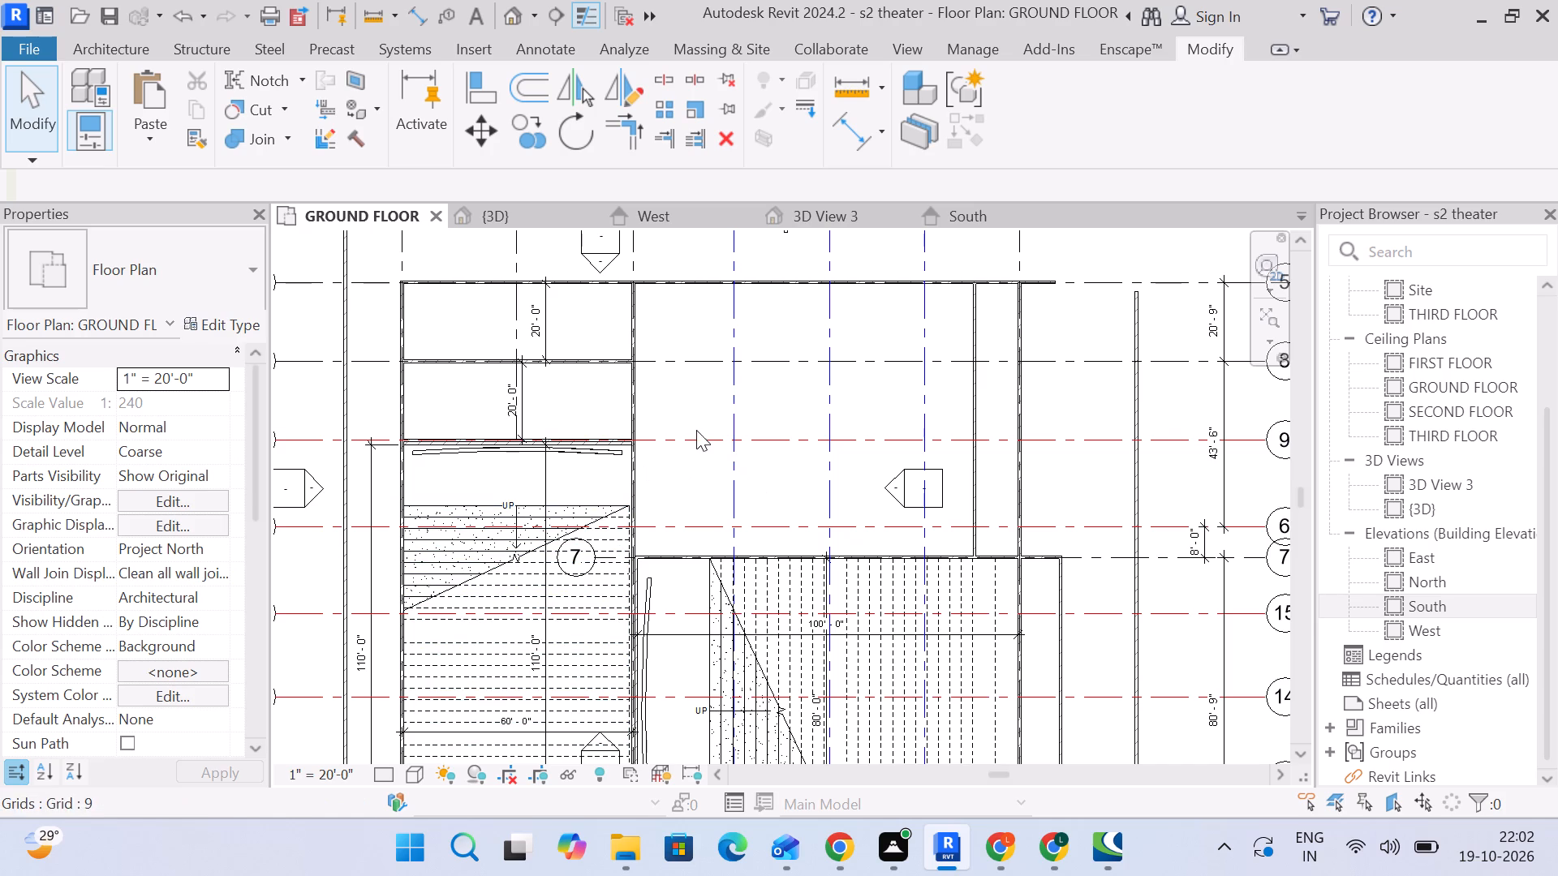
pyautogui.scroll(-2, 692, 454)
pyautogui.moveTo(700, 462); pyautogui.dragTo(671, 414, button='middle')
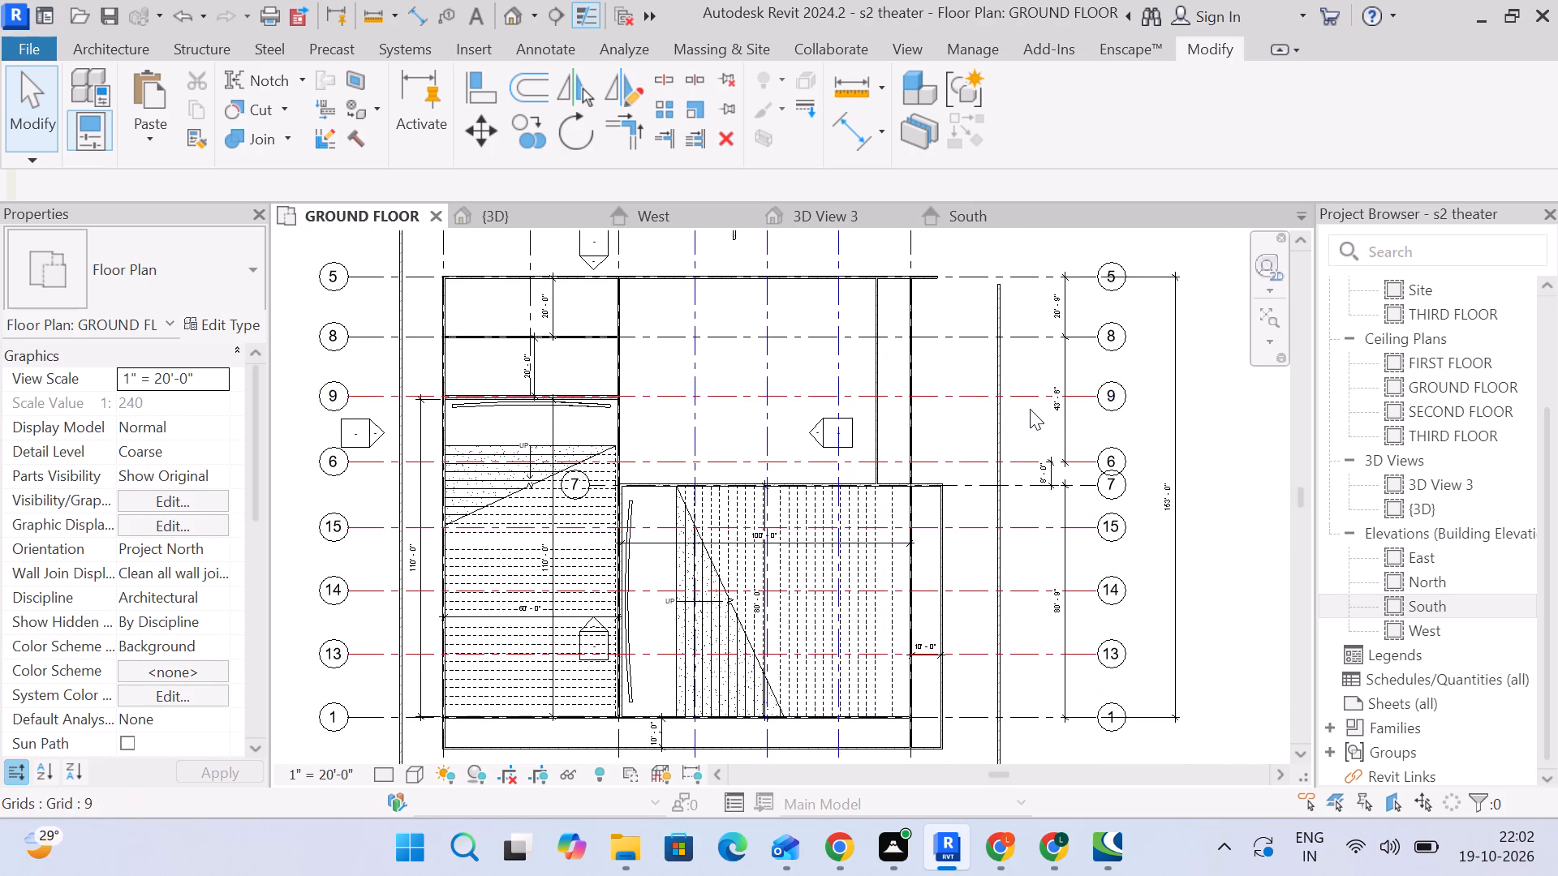
pyautogui.scroll(2, 1029, 410)
pyautogui.scroll(5, 803, 482)
pyautogui.moveTo(1026, 494); pyautogui.dragTo(969, 471, button='middle')
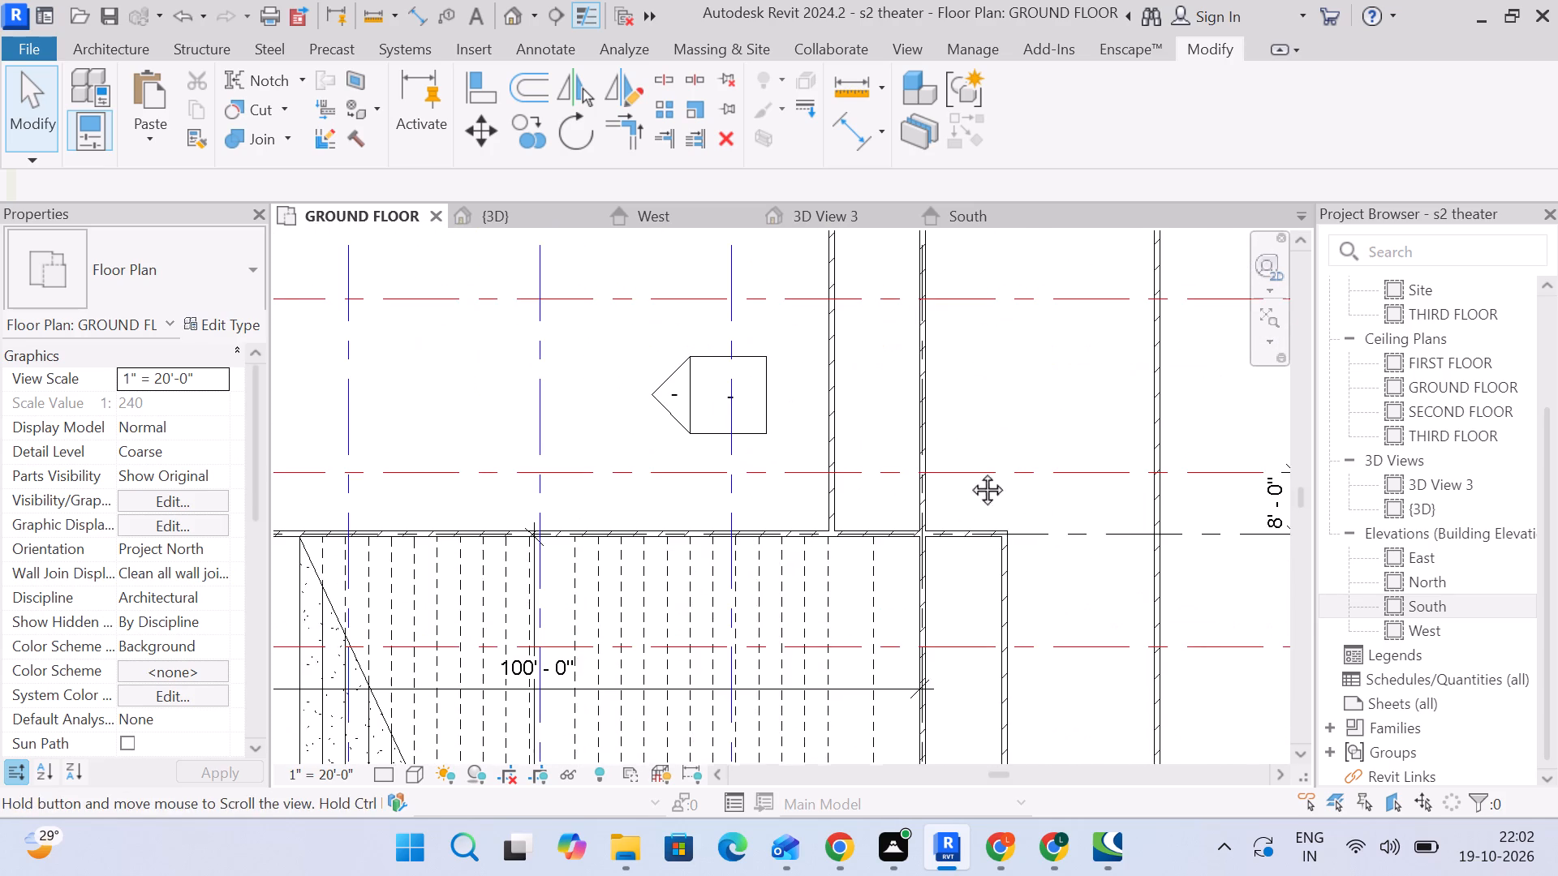
pyautogui.moveTo(969, 471); pyautogui.dragTo(893, 445, button='middle')
pyautogui.scroll(-3, 889, 443)
pyautogui.moveTo(888, 443); pyautogui.dragTo(704, 457, button='middle')
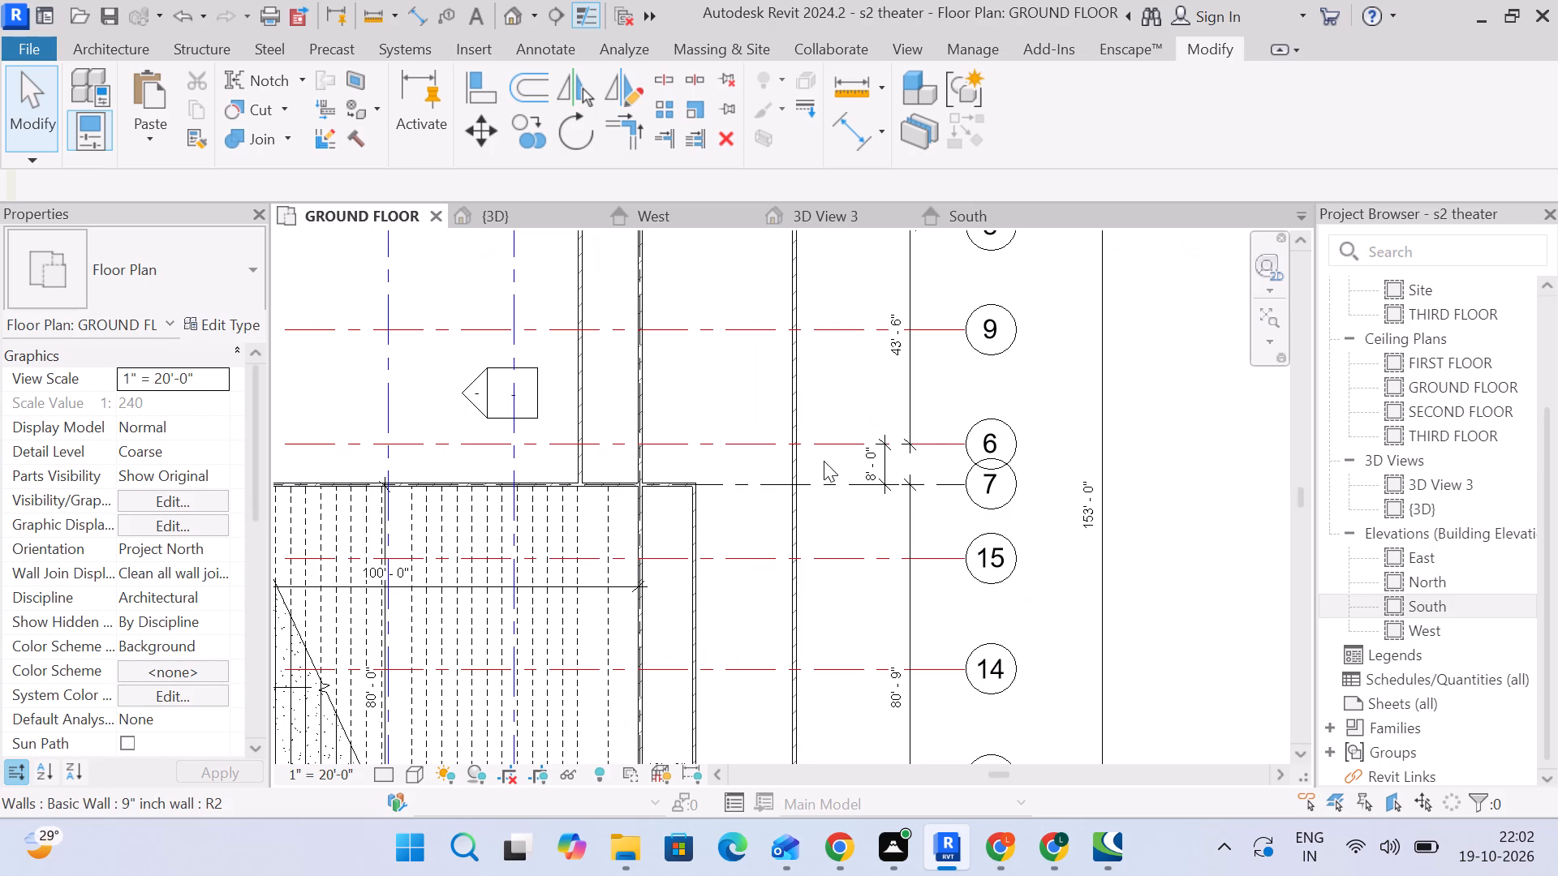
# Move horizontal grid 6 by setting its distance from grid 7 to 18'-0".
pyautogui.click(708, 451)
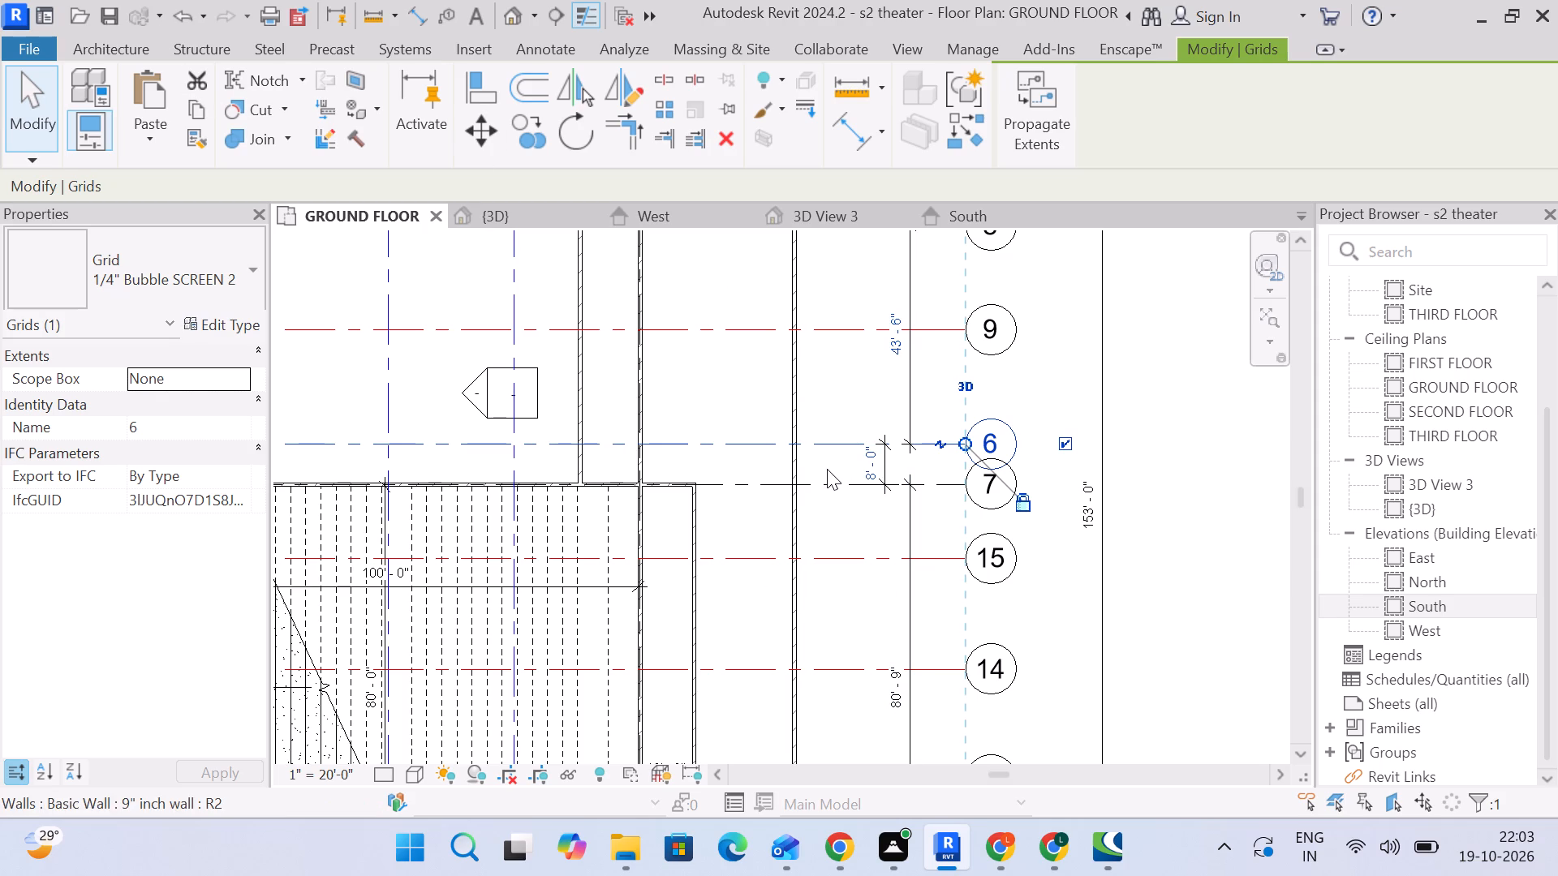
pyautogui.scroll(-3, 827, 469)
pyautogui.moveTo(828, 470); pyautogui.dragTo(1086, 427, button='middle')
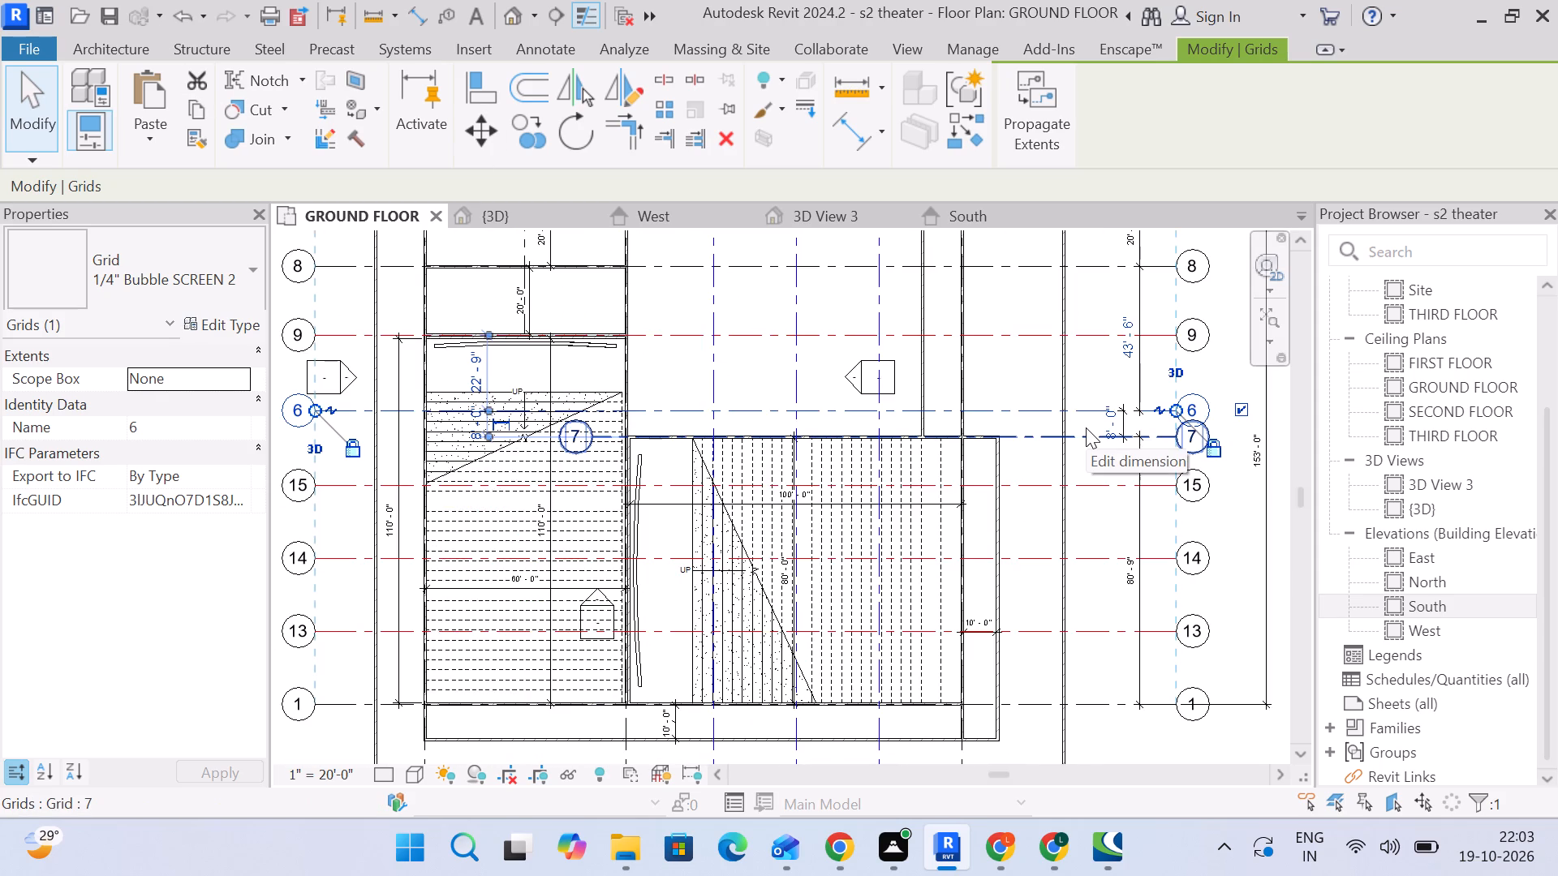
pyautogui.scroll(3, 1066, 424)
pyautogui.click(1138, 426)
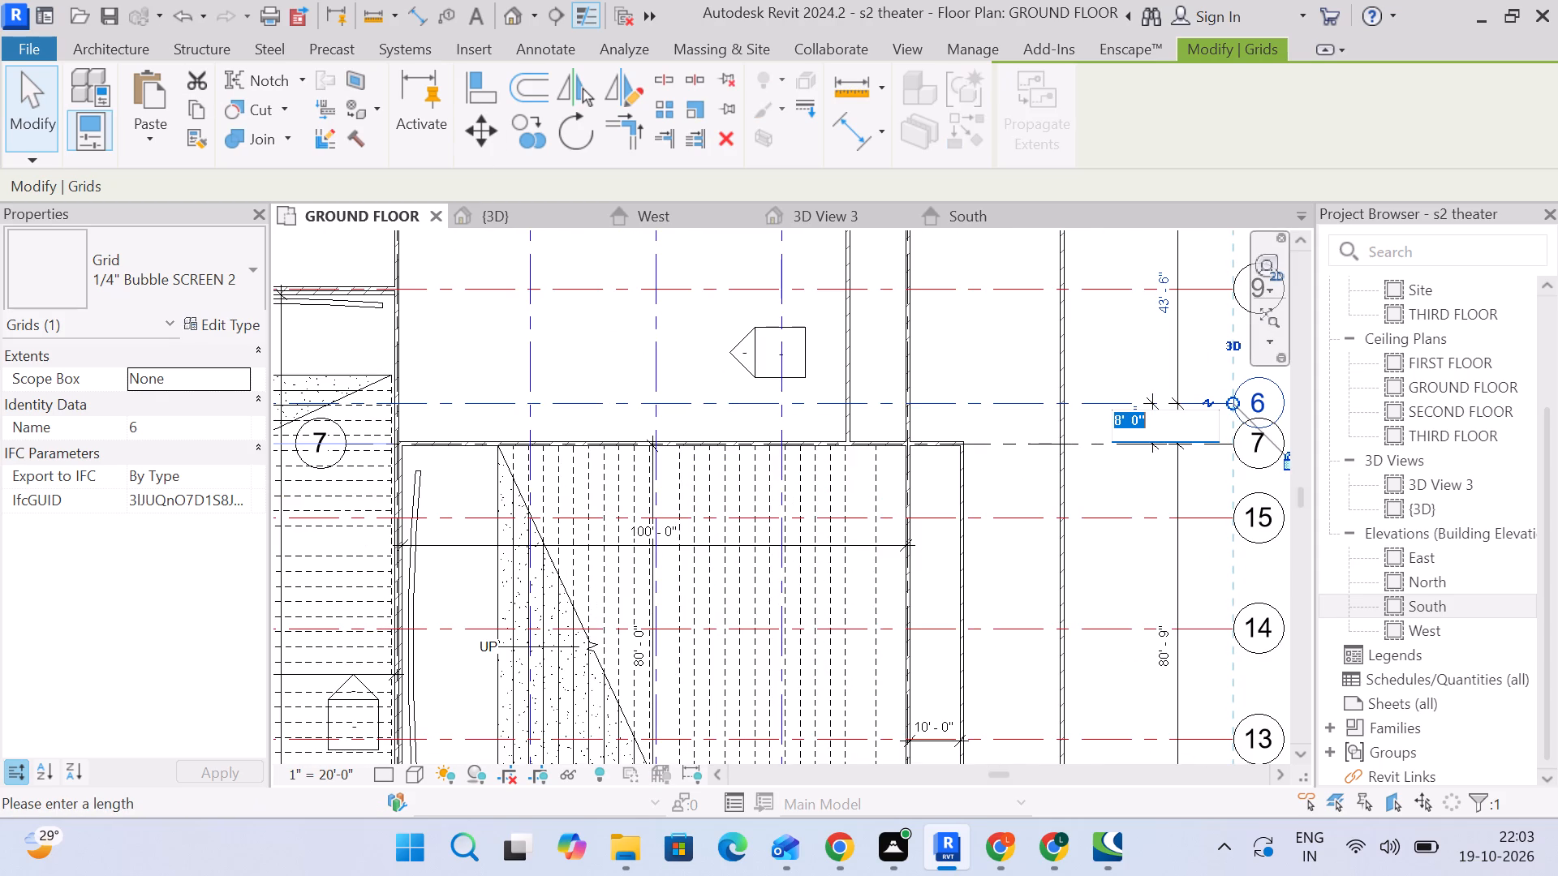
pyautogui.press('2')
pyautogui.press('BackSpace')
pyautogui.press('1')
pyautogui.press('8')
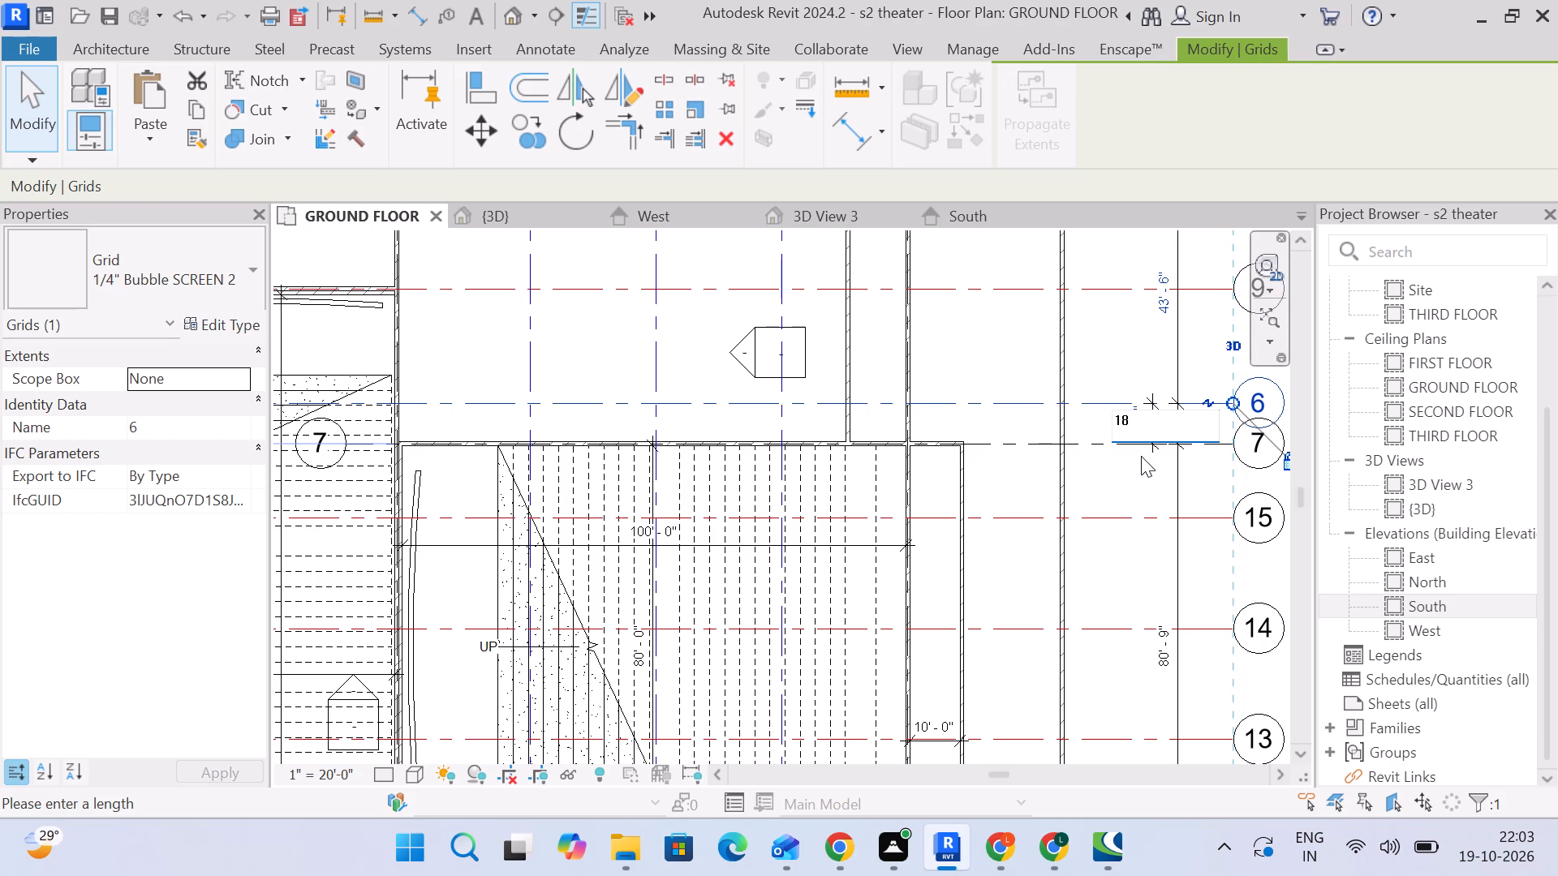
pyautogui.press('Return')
# Check horizontal grid 6's position relative to grids 9 and 7, the stairs and the walls across the plan.
pyautogui.scroll(-2, 1009, 434)
pyautogui.moveTo(1004, 434); pyautogui.dragTo(1130, 534, button='middle')
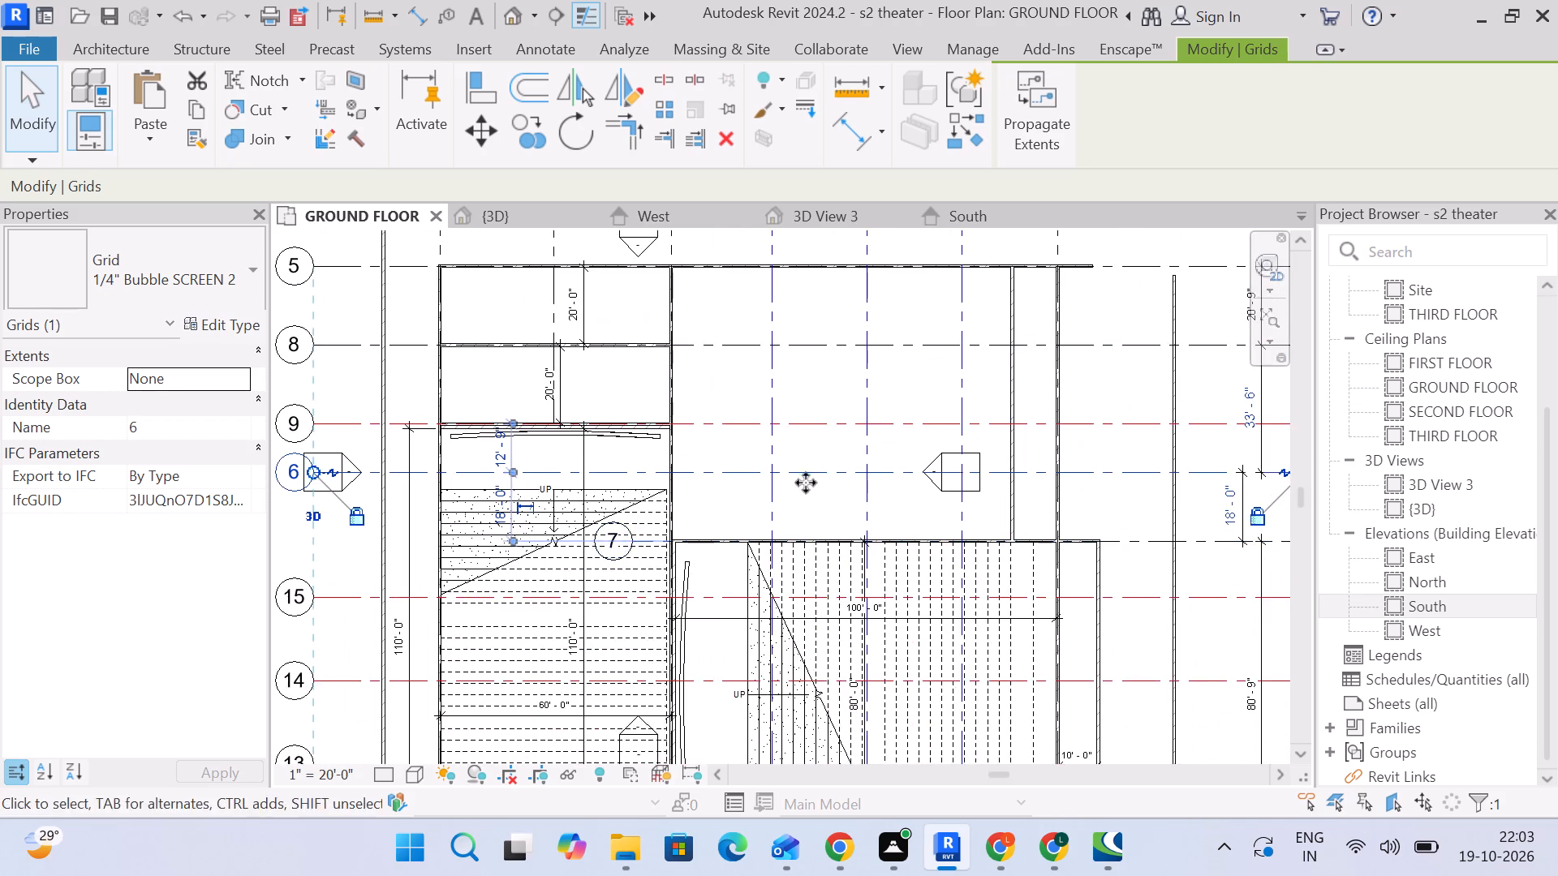
pyautogui.scroll(3, 803, 481)
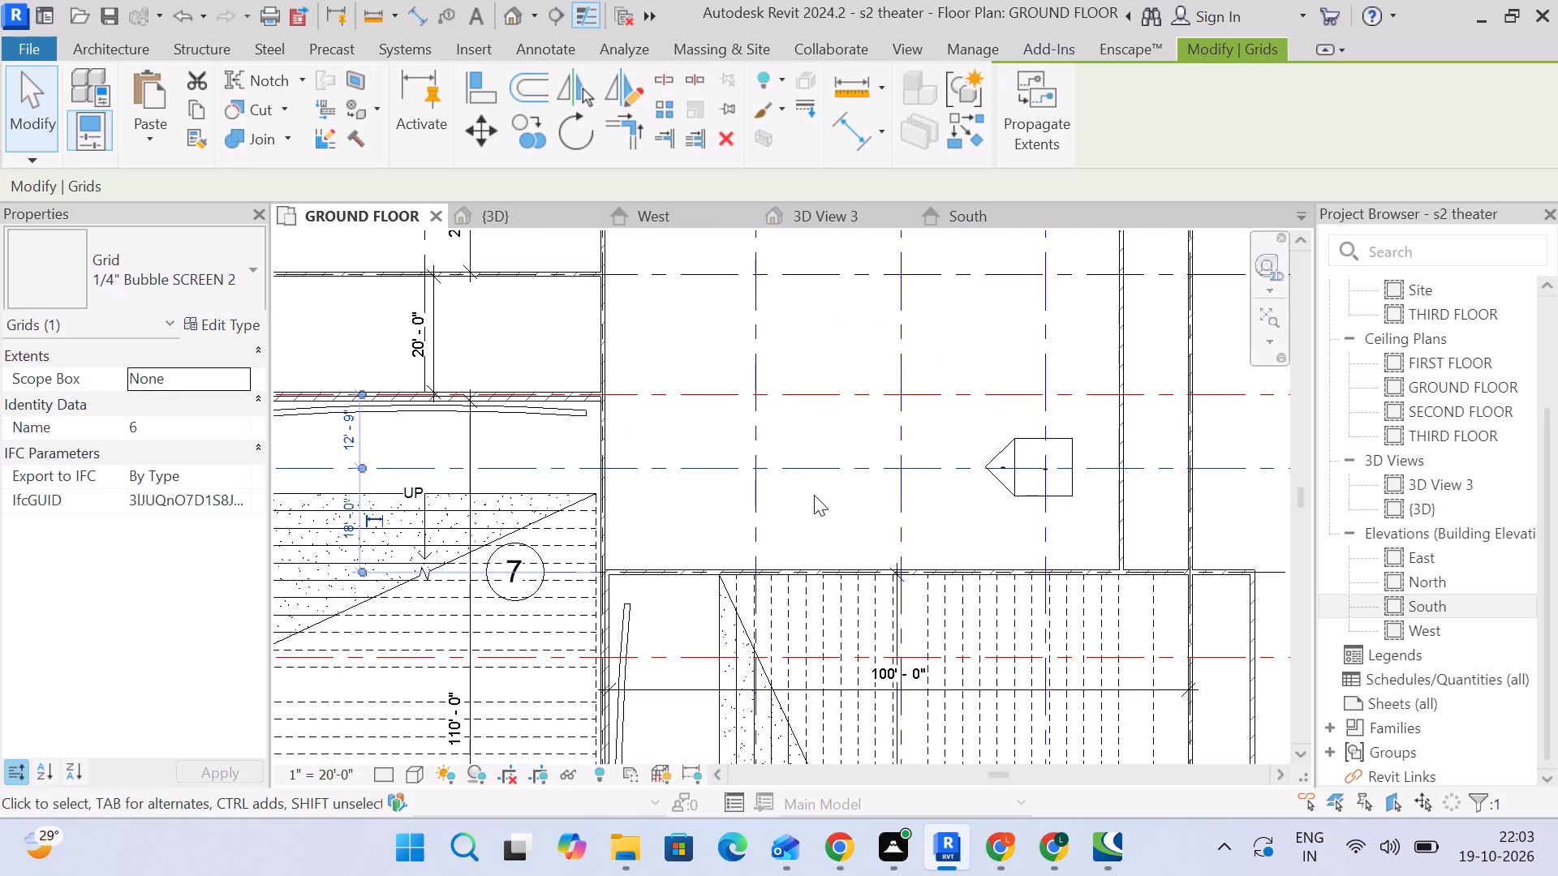
pyautogui.scroll(-3, 820, 505)
pyautogui.moveTo(820, 518); pyautogui.dragTo(668, 519, button='middle')
pyautogui.scroll(4, 941, 538)
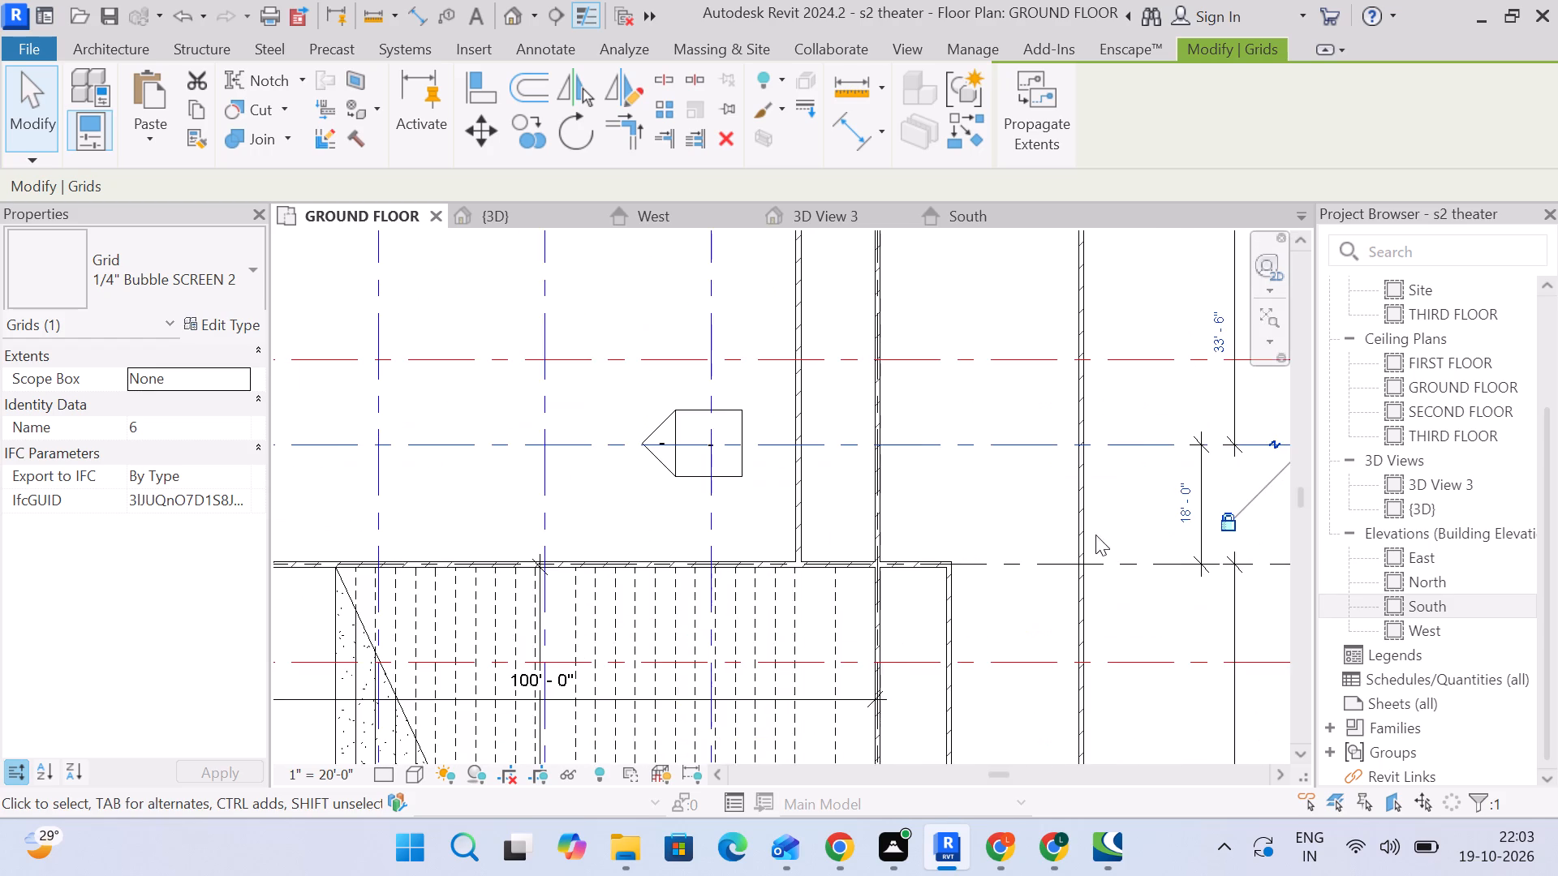
pyautogui.moveTo(1095, 535); pyautogui.dragTo(934, 535, button='middle')
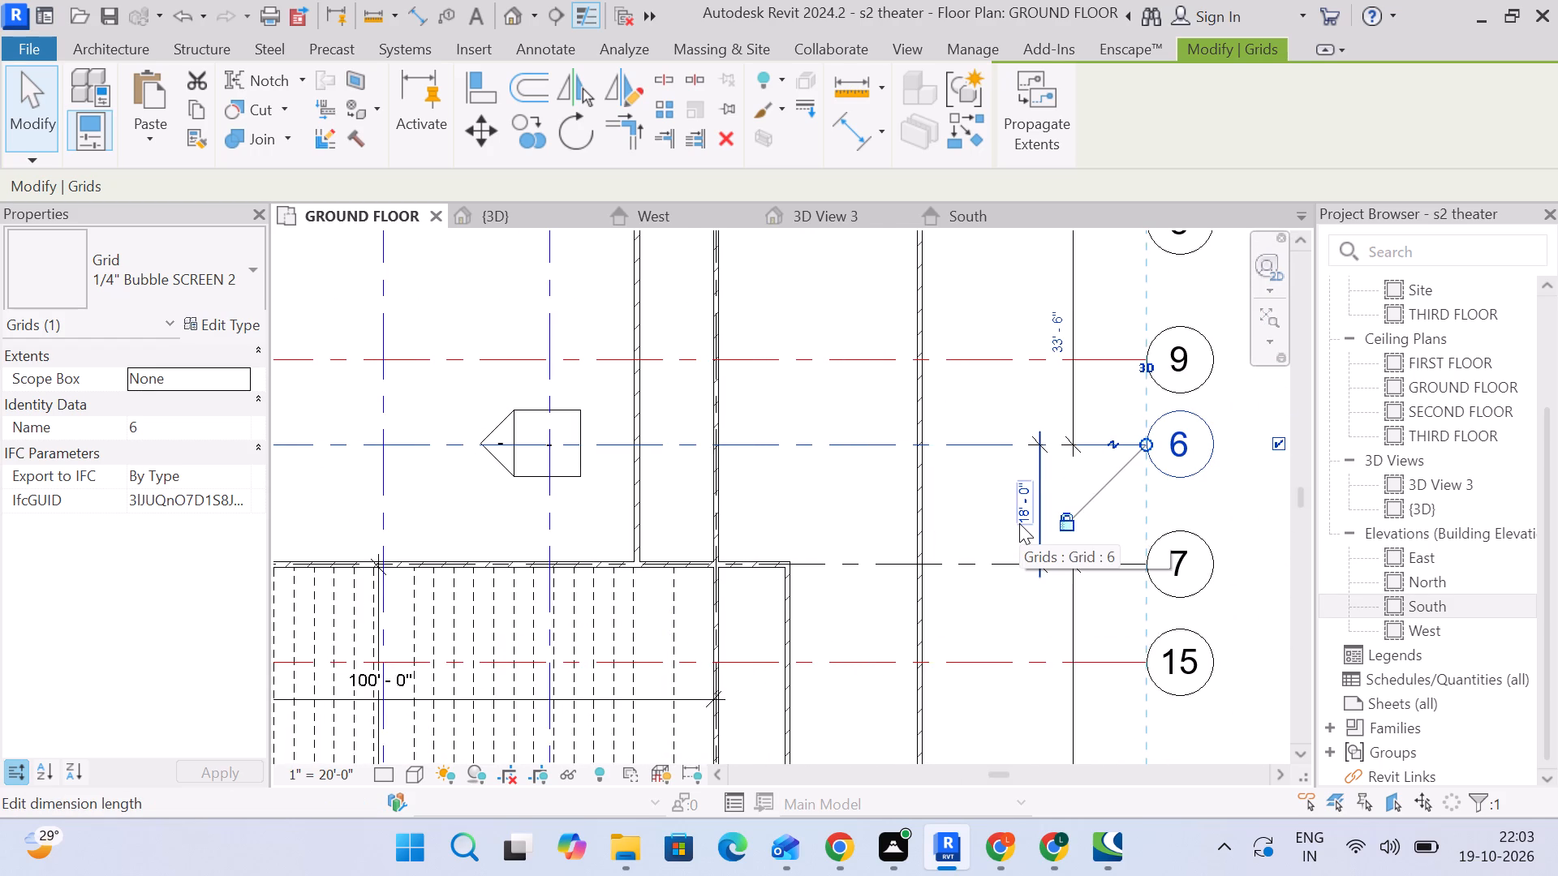
pyautogui.click(1019, 523)
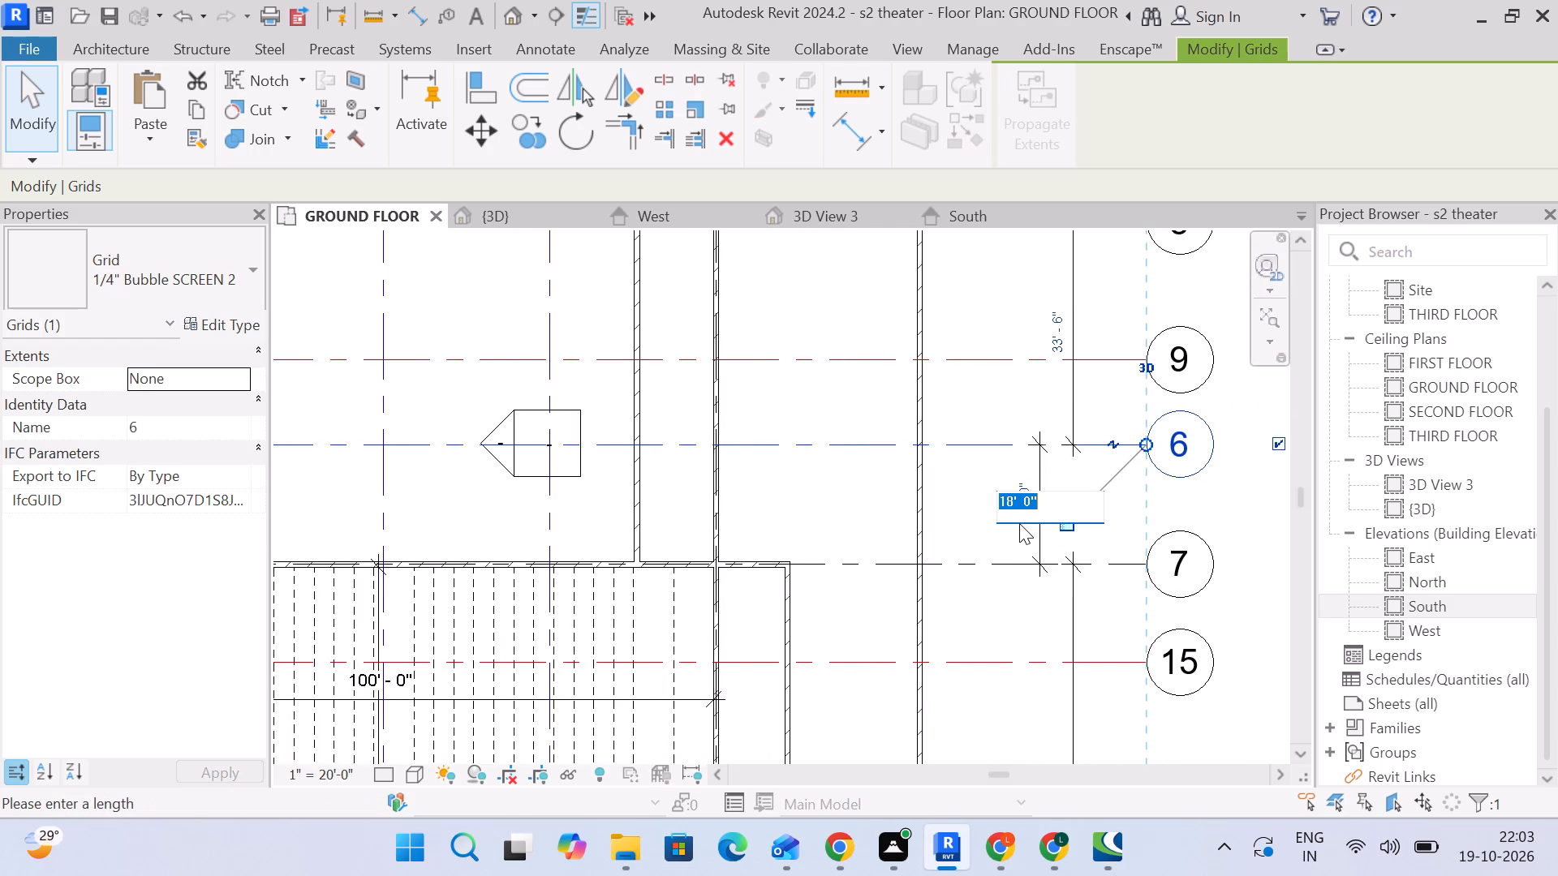
pyautogui.click(888, 522)
pyautogui.scroll(-2, 730, 508)
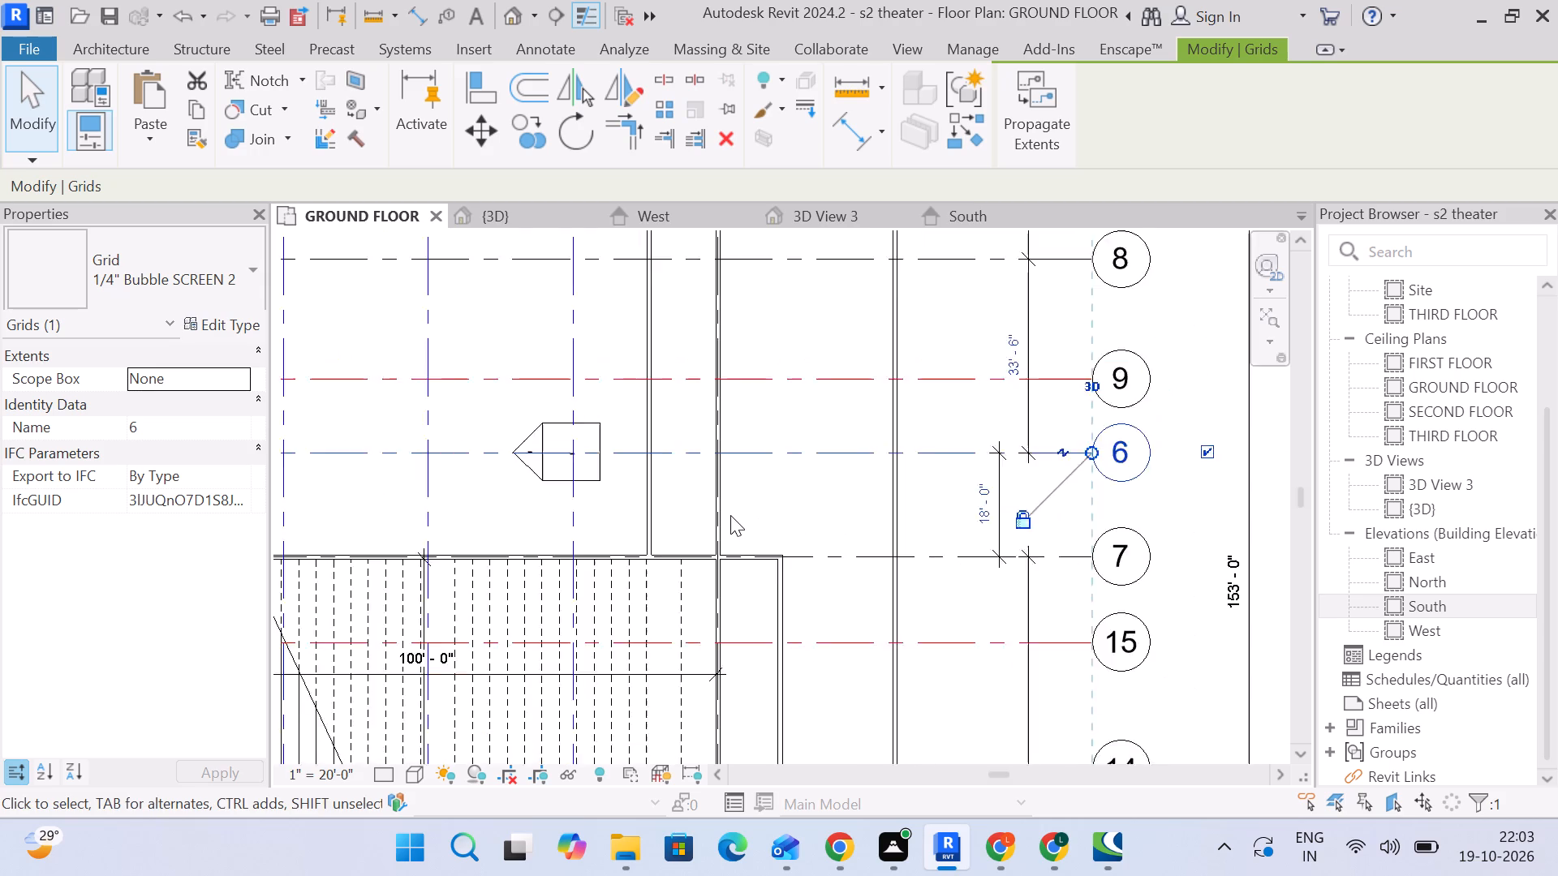
pyautogui.scroll(-1, 730, 515)
pyautogui.moveTo(737, 521); pyautogui.dragTo(1034, 501, button='middle')
pyautogui.scroll(1, 578, 452)
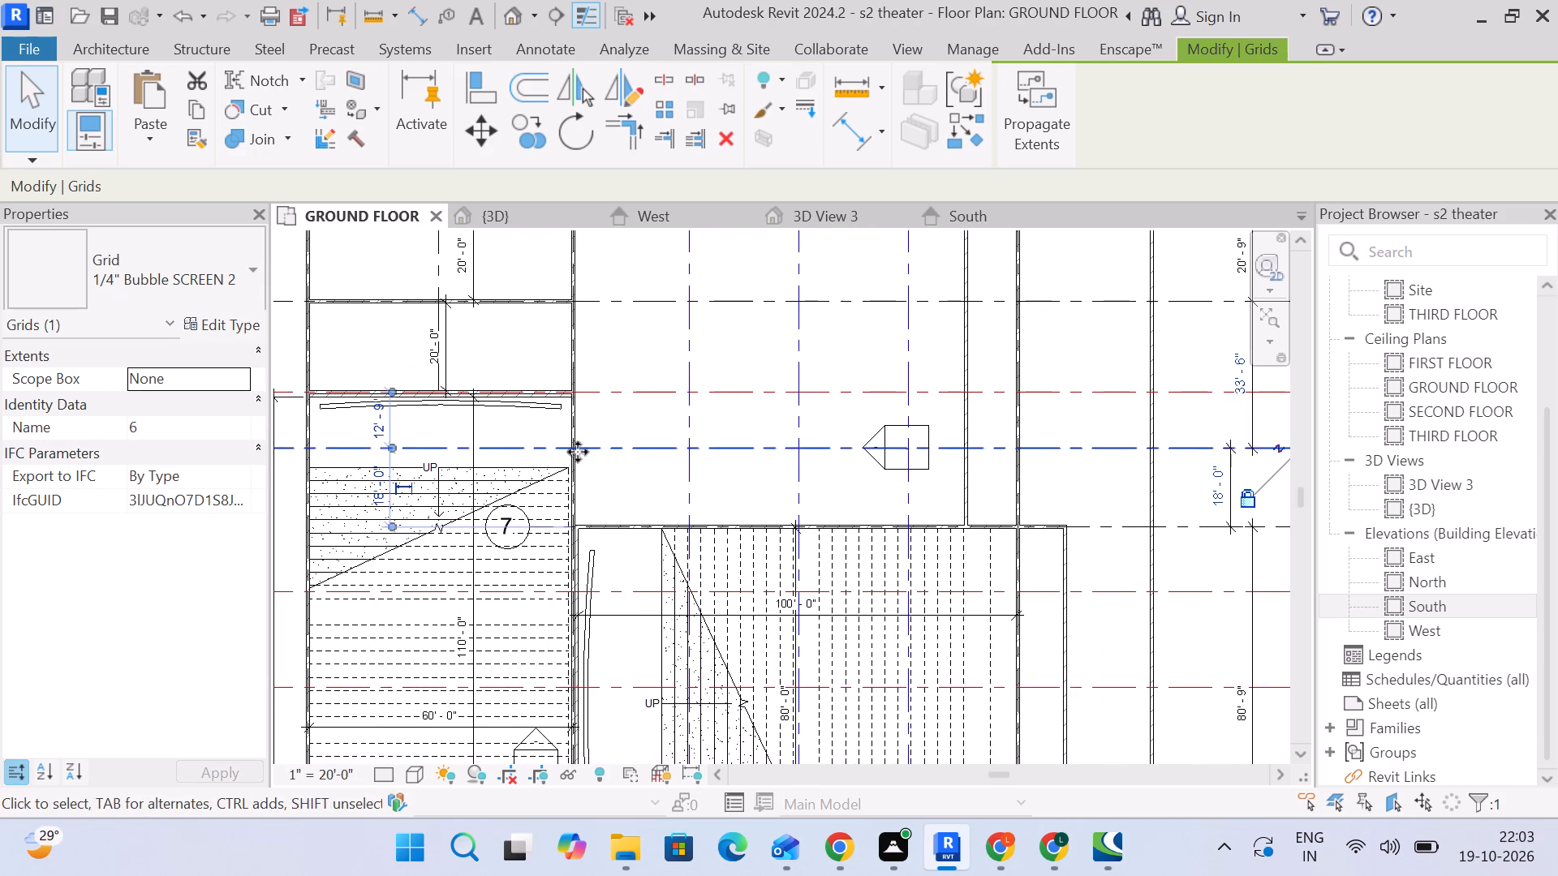
pyautogui.scroll(1, 578, 452)
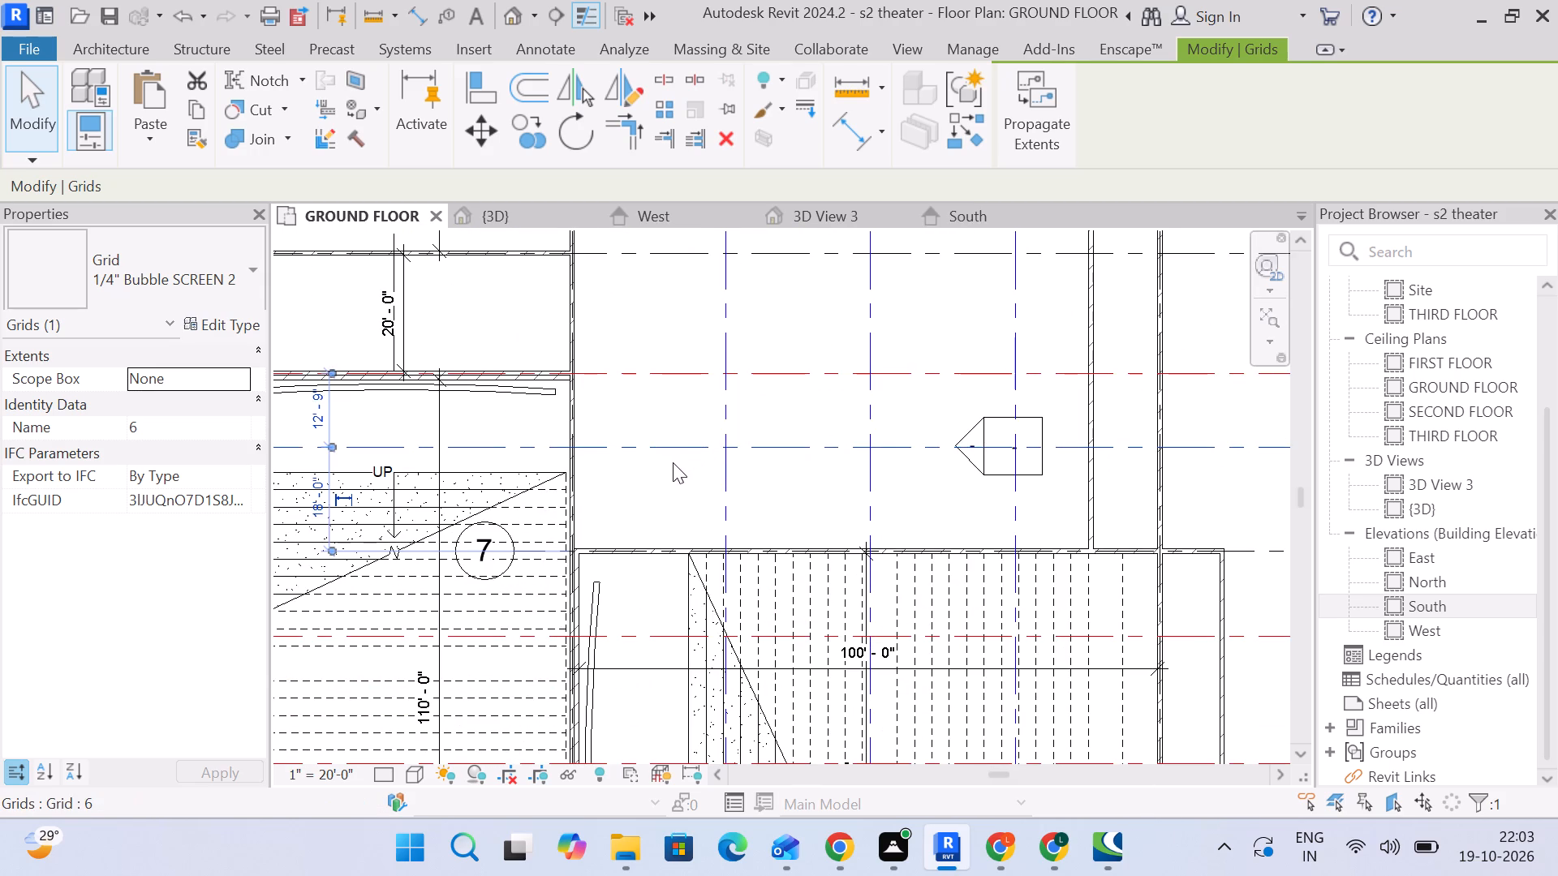
pyautogui.scroll(-3, 673, 462)
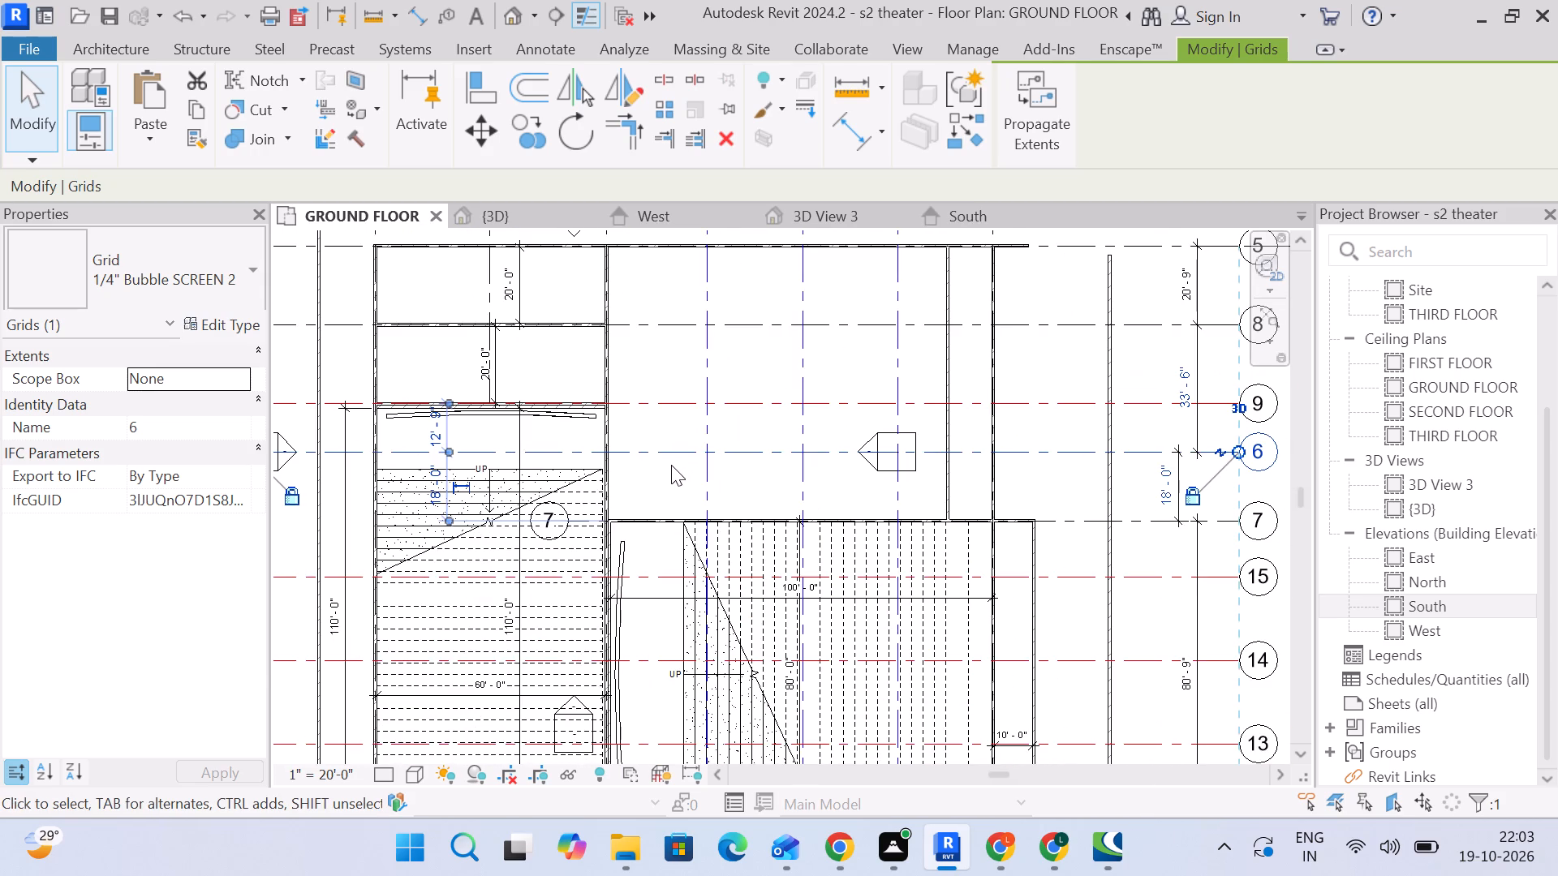
pyautogui.scroll(4, 671, 466)
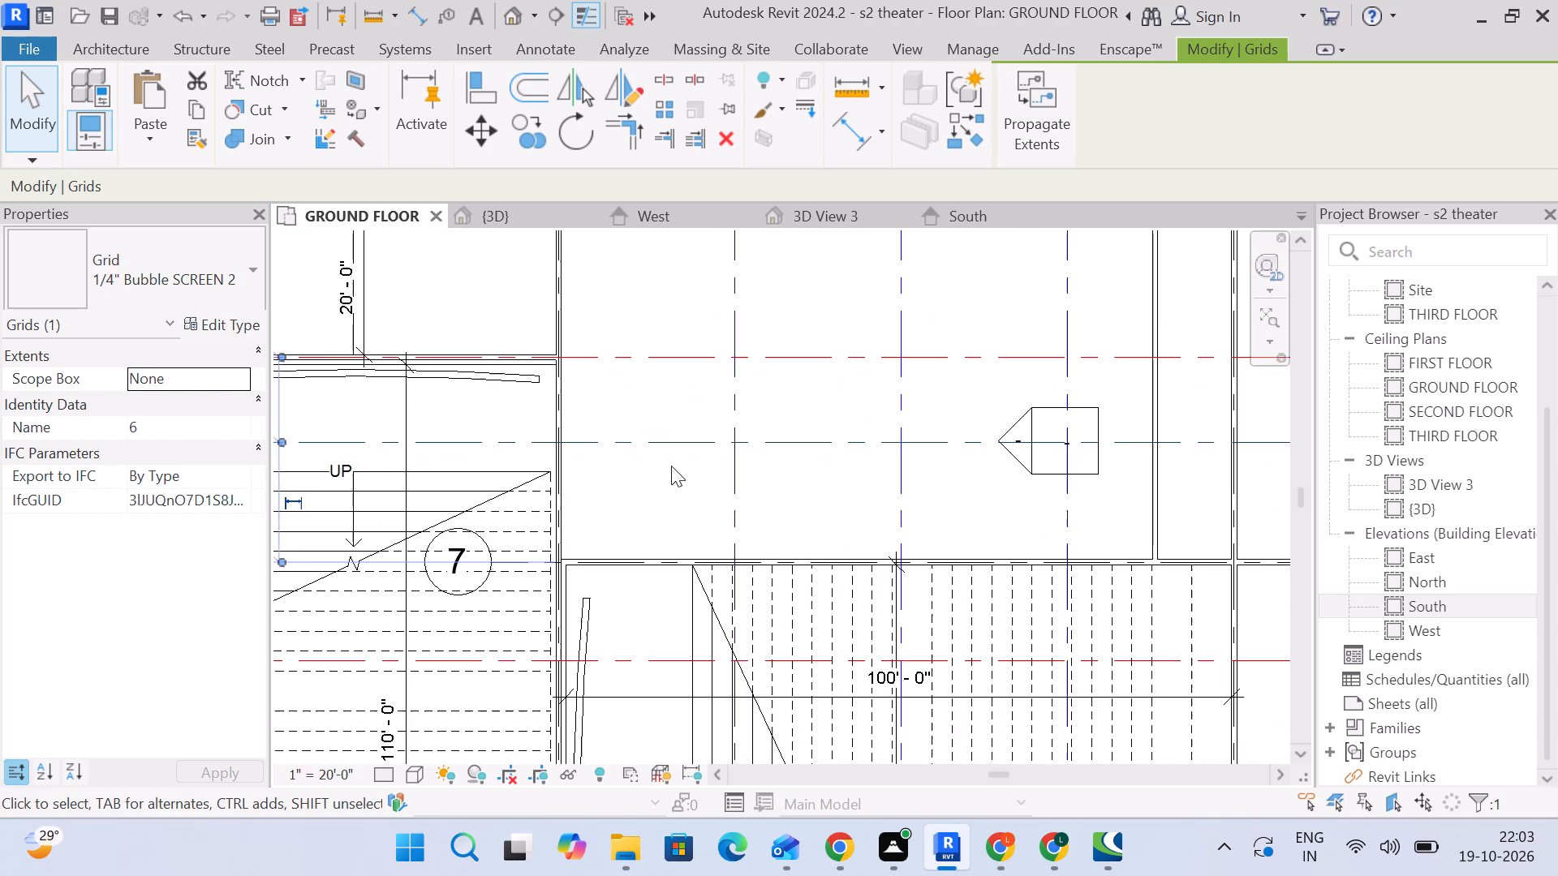
# Move horizontal grid 6 by setting its distance from grid 7 to 15'-0".
pyautogui.click(592, 444)
pyautogui.scroll(-3, 599, 444)
pyautogui.moveTo(713, 470); pyautogui.dragTo(585, 423, button='middle')
pyautogui.click(1097, 448)
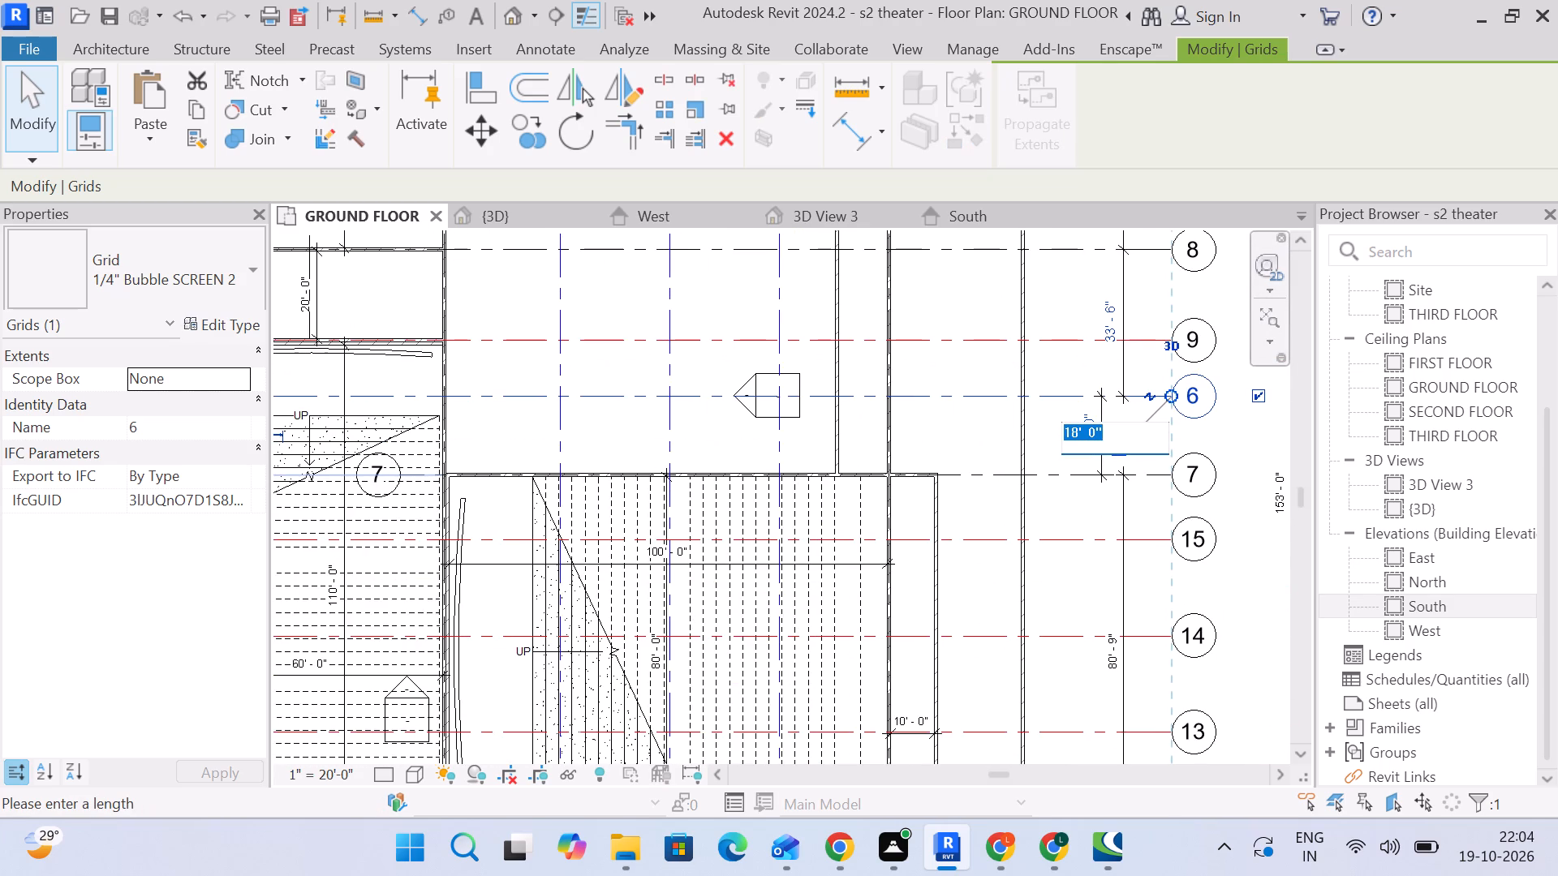
pyautogui.press('1')
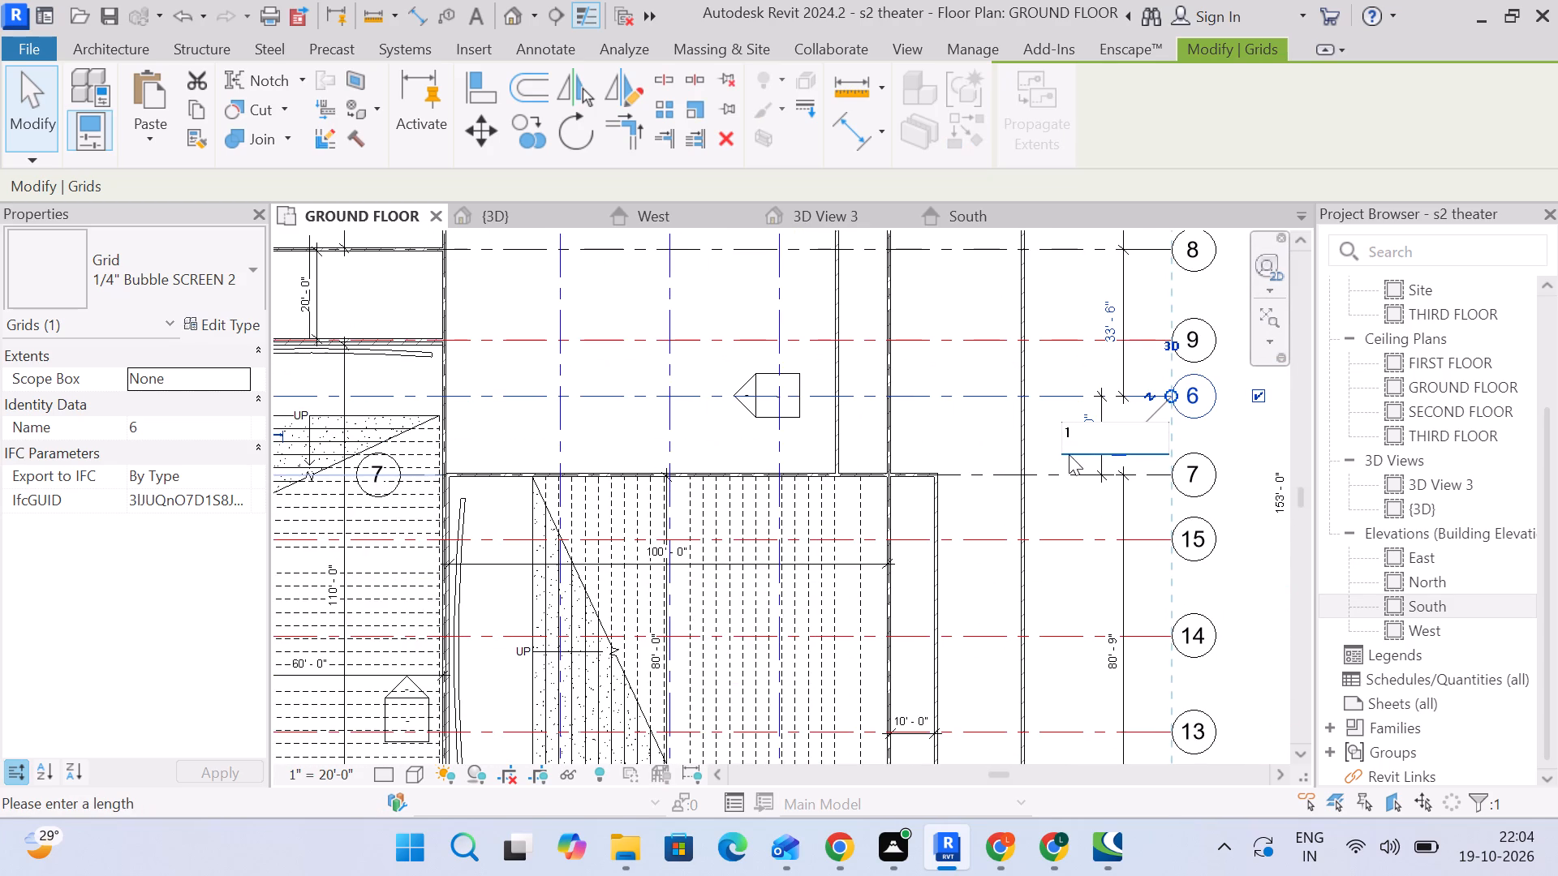
pyautogui.press('5')
pyautogui.press('Return')
# Inspect where horizontal grid 6 falls between grids 9 and 7, next to the stair start and the hall wall.
pyautogui.scroll(-3, 1017, 470)
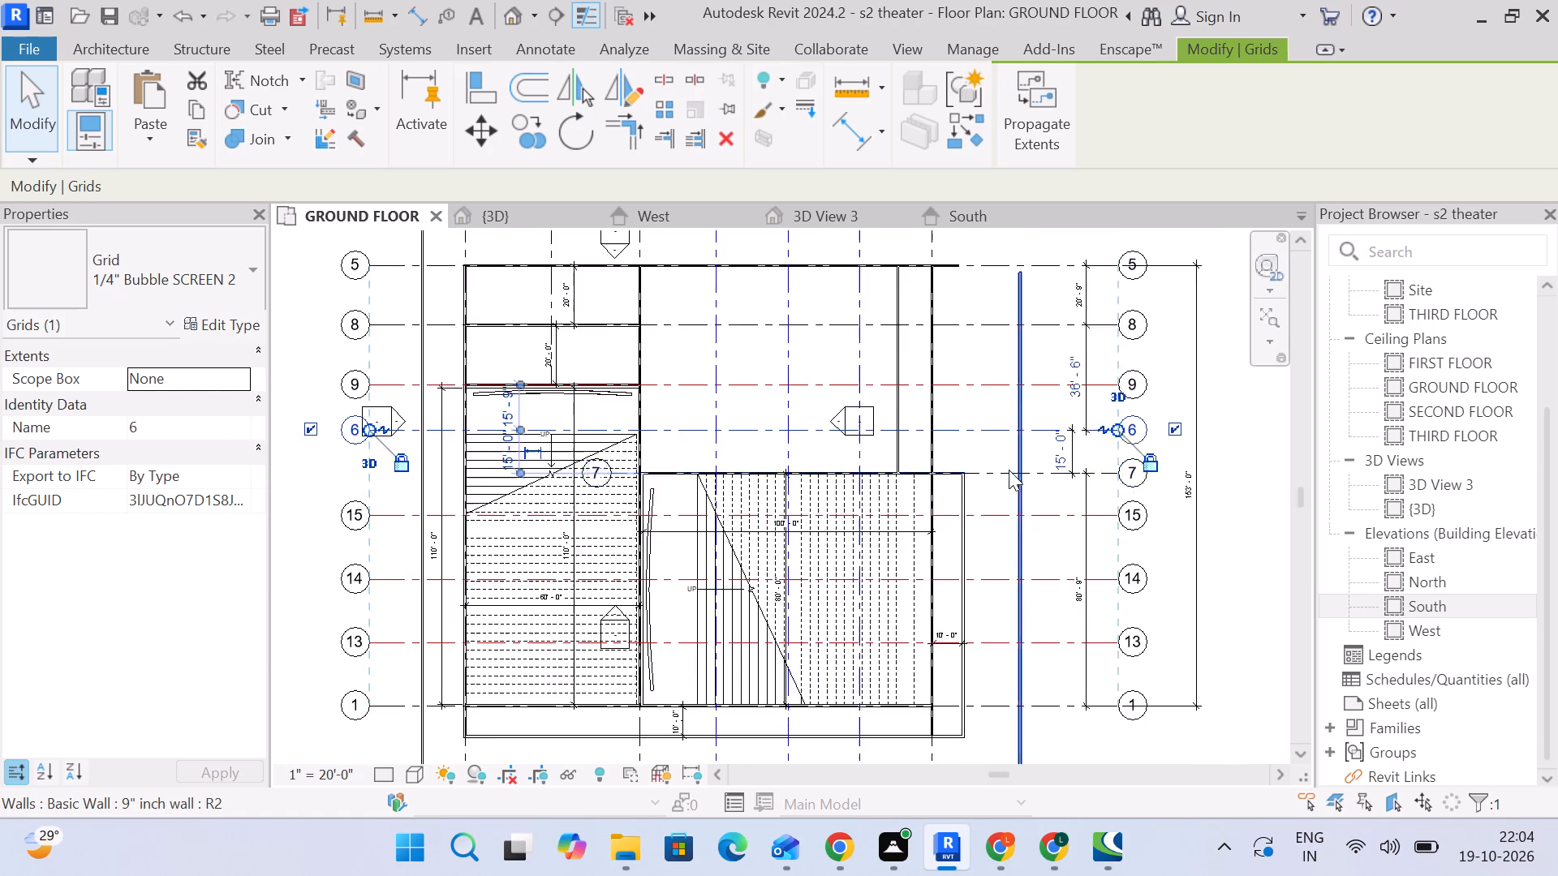
pyautogui.moveTo(1007, 470); pyautogui.dragTo(1082, 487, button='middle')
pyautogui.scroll(3, 1069, 472)
pyautogui.moveTo(767, 473); pyautogui.dragTo(1074, 475, button='middle')
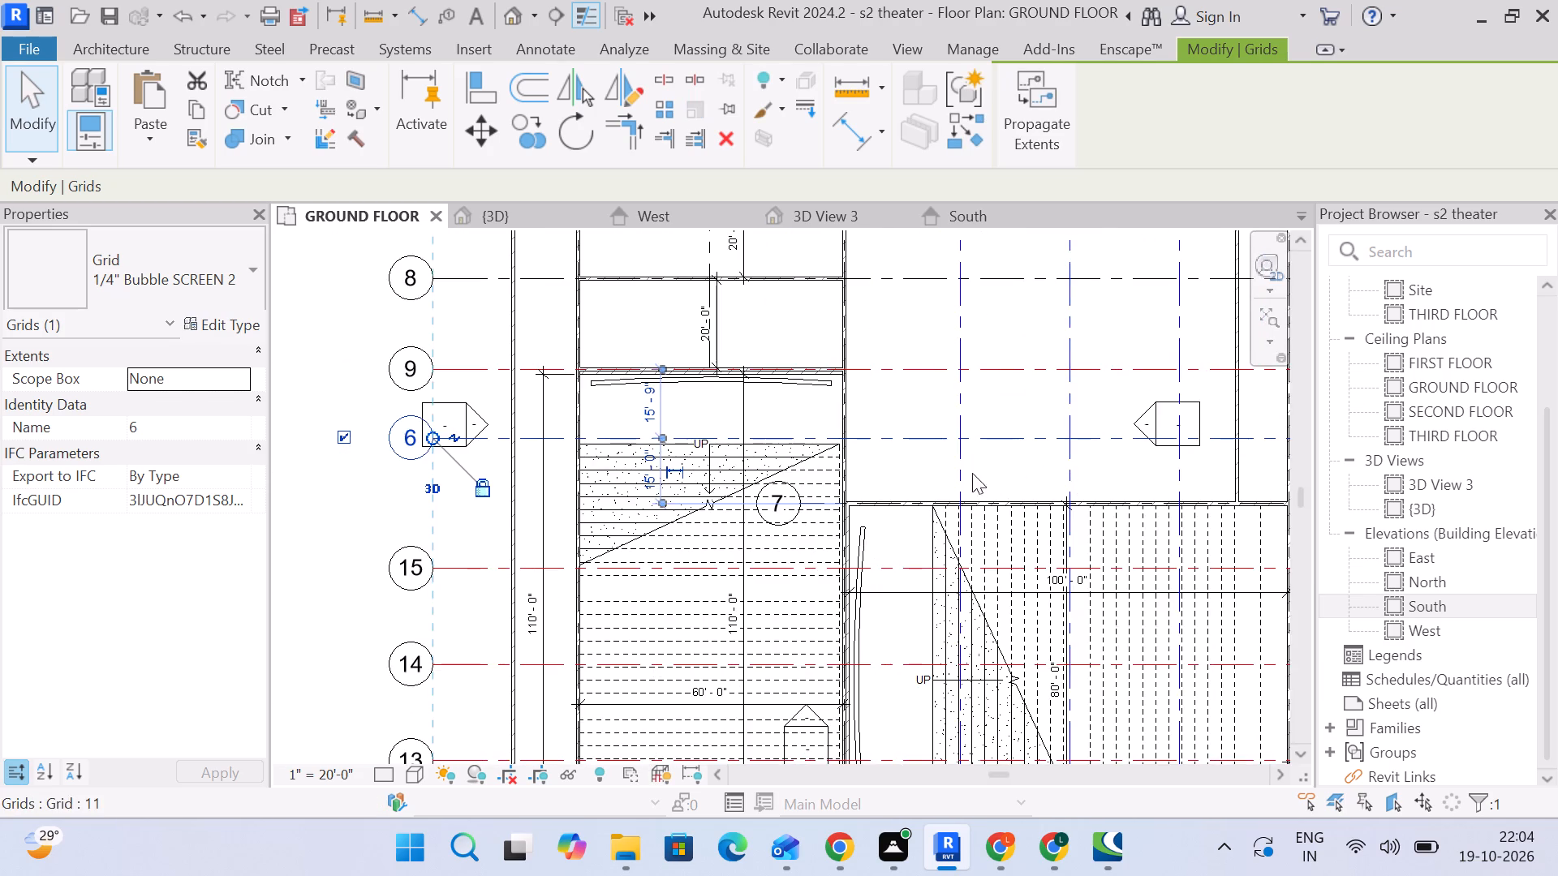
pyautogui.scroll(3, 950, 460)
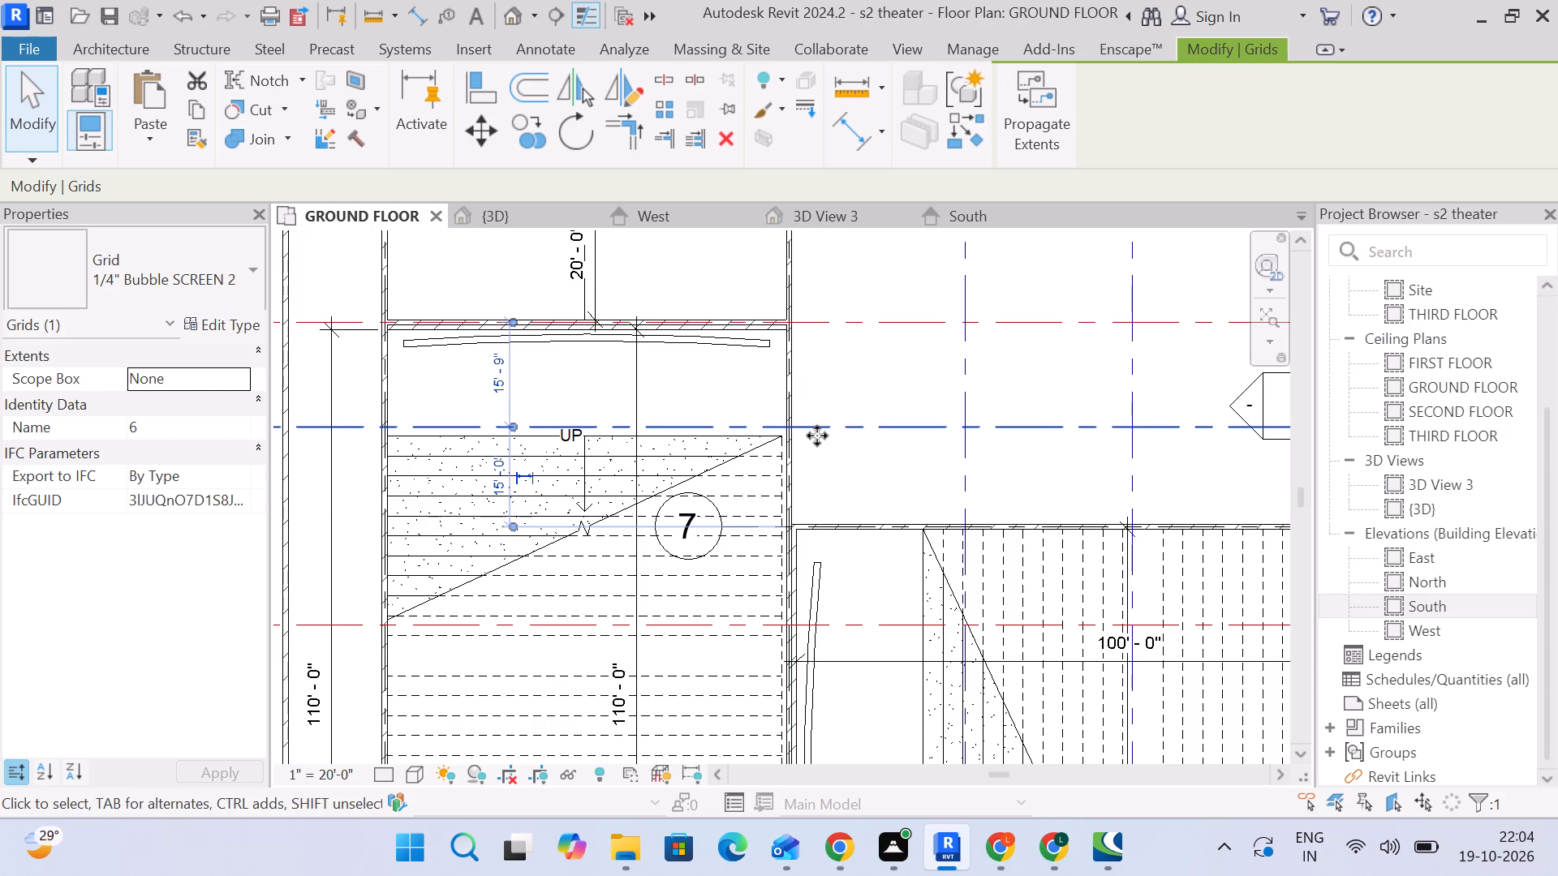
pyautogui.scroll(-2, 818, 436)
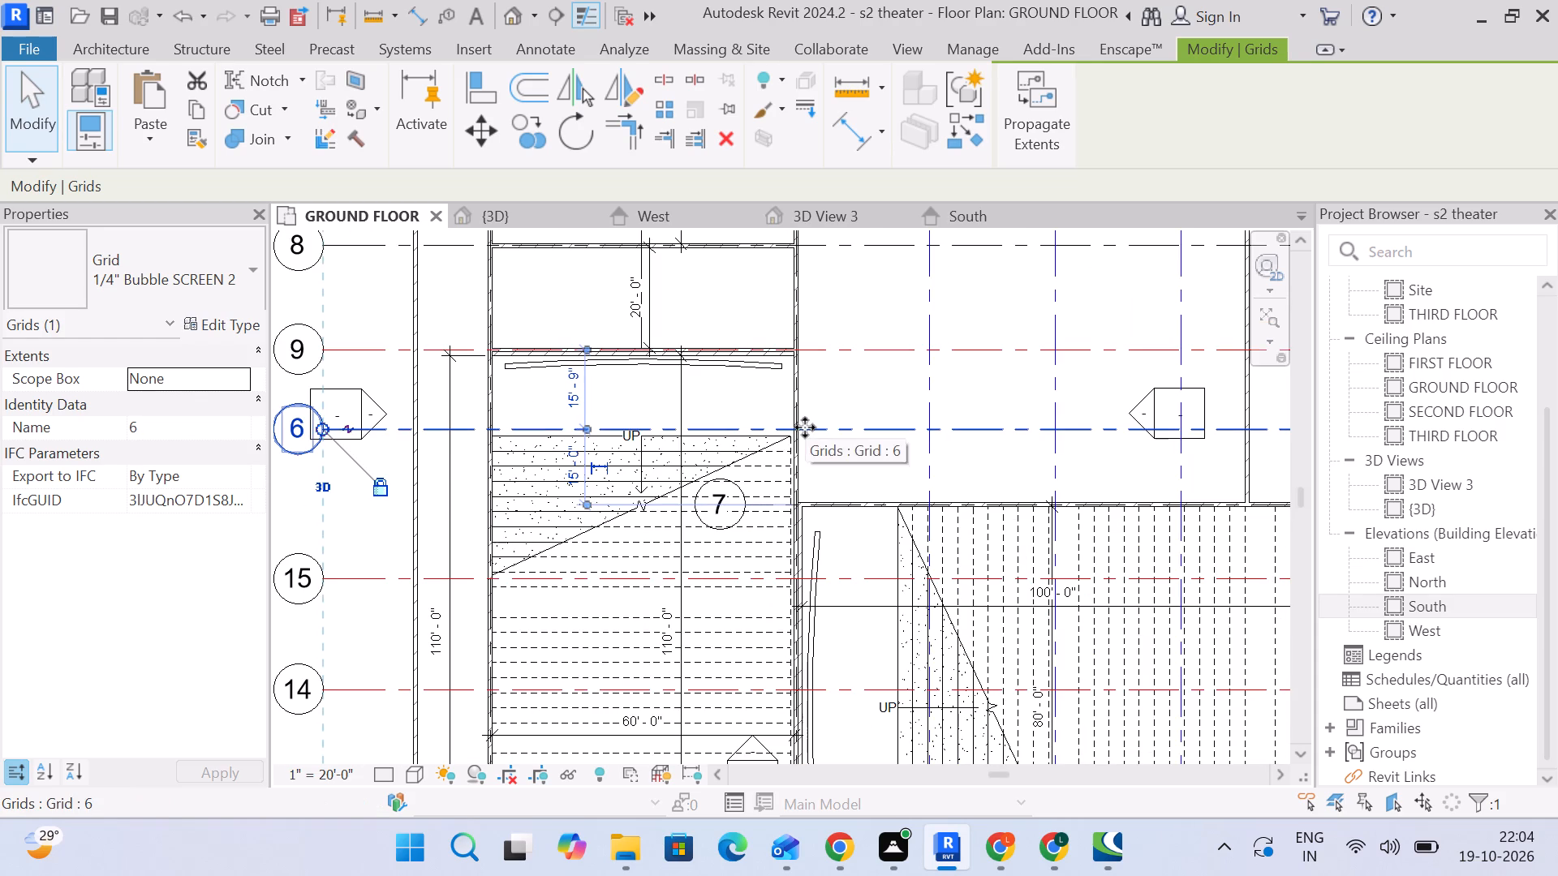
pyautogui.scroll(-2, 518, 427)
pyautogui.scroll(4, 537, 425)
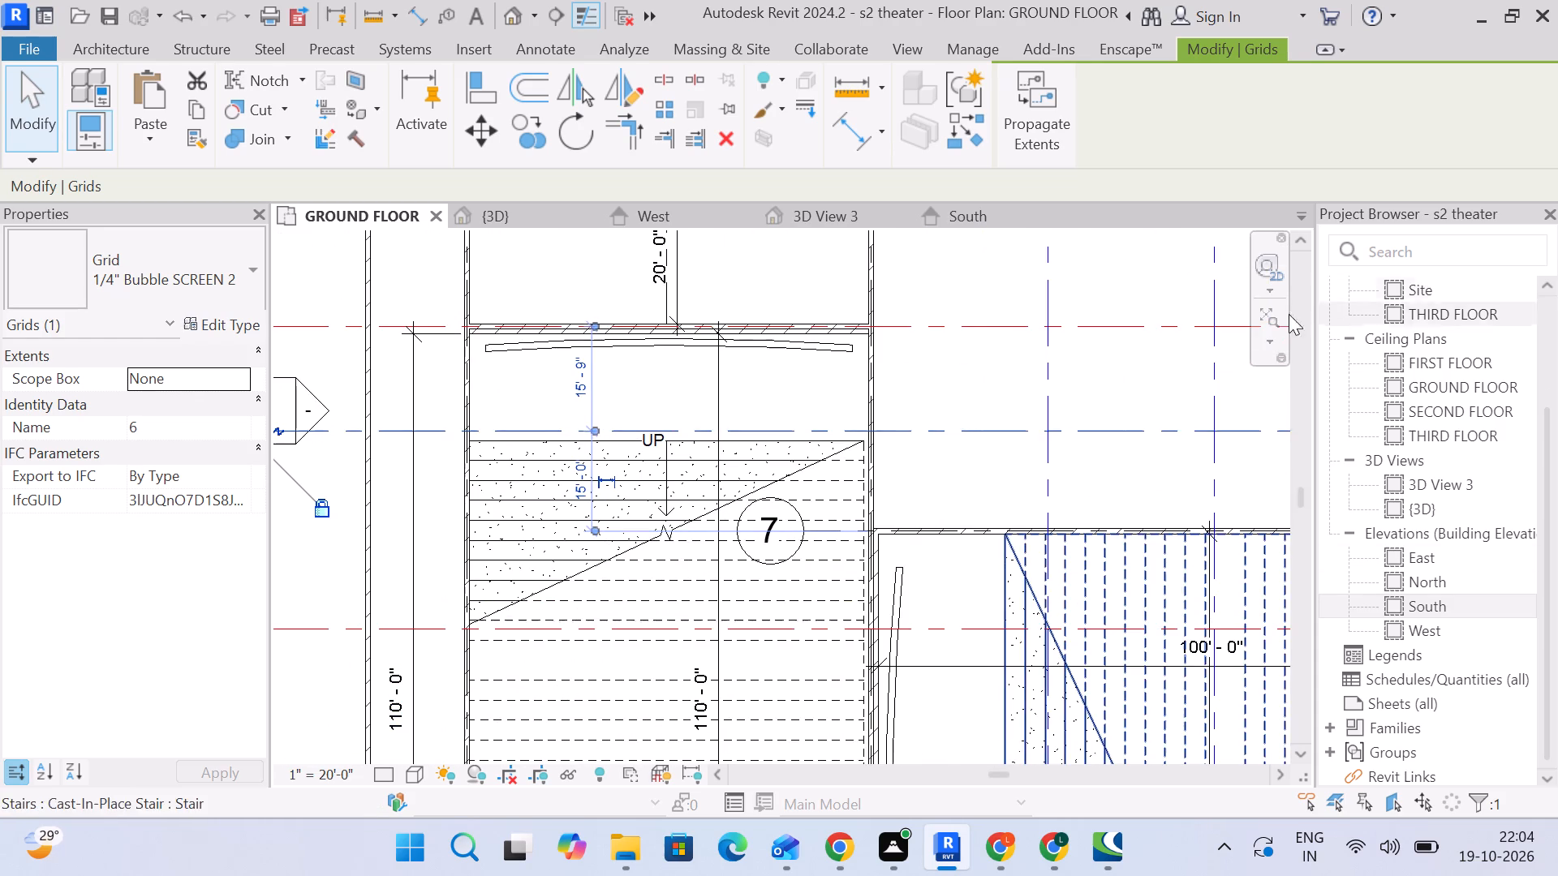
pyautogui.press('Escape')
pyautogui.scroll(-1, 639, 497)
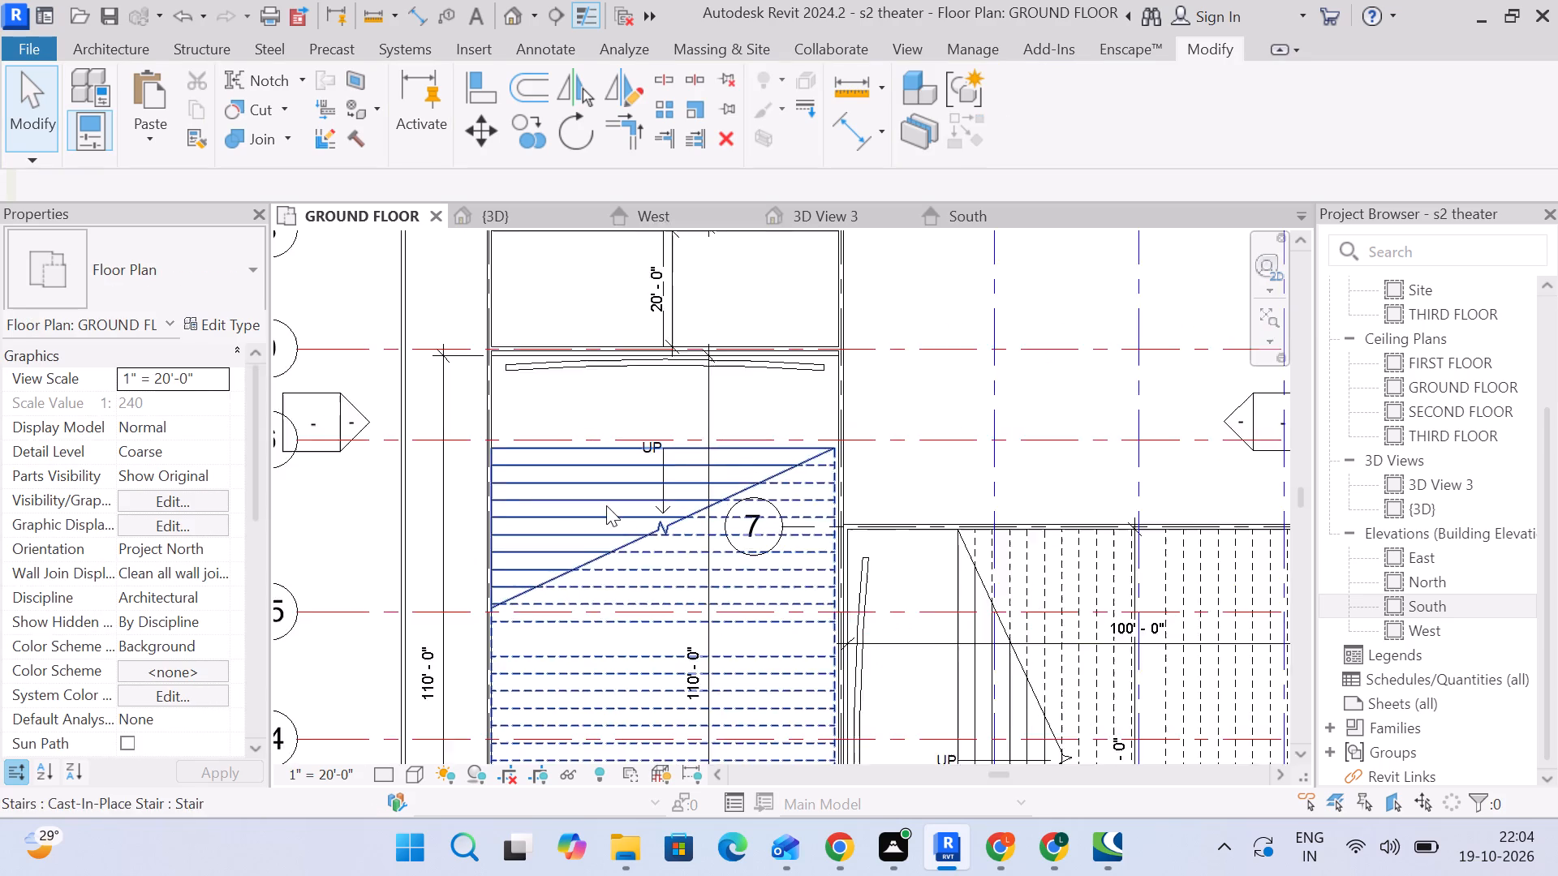
# Move horizontal grid 15 by setting its distance from grid 14 to 25'-0".
pyautogui.scroll(-1, 606, 505)
pyautogui.moveTo(601, 507); pyautogui.dragTo(790, 457, button='middle')
pyautogui.click(575, 555)
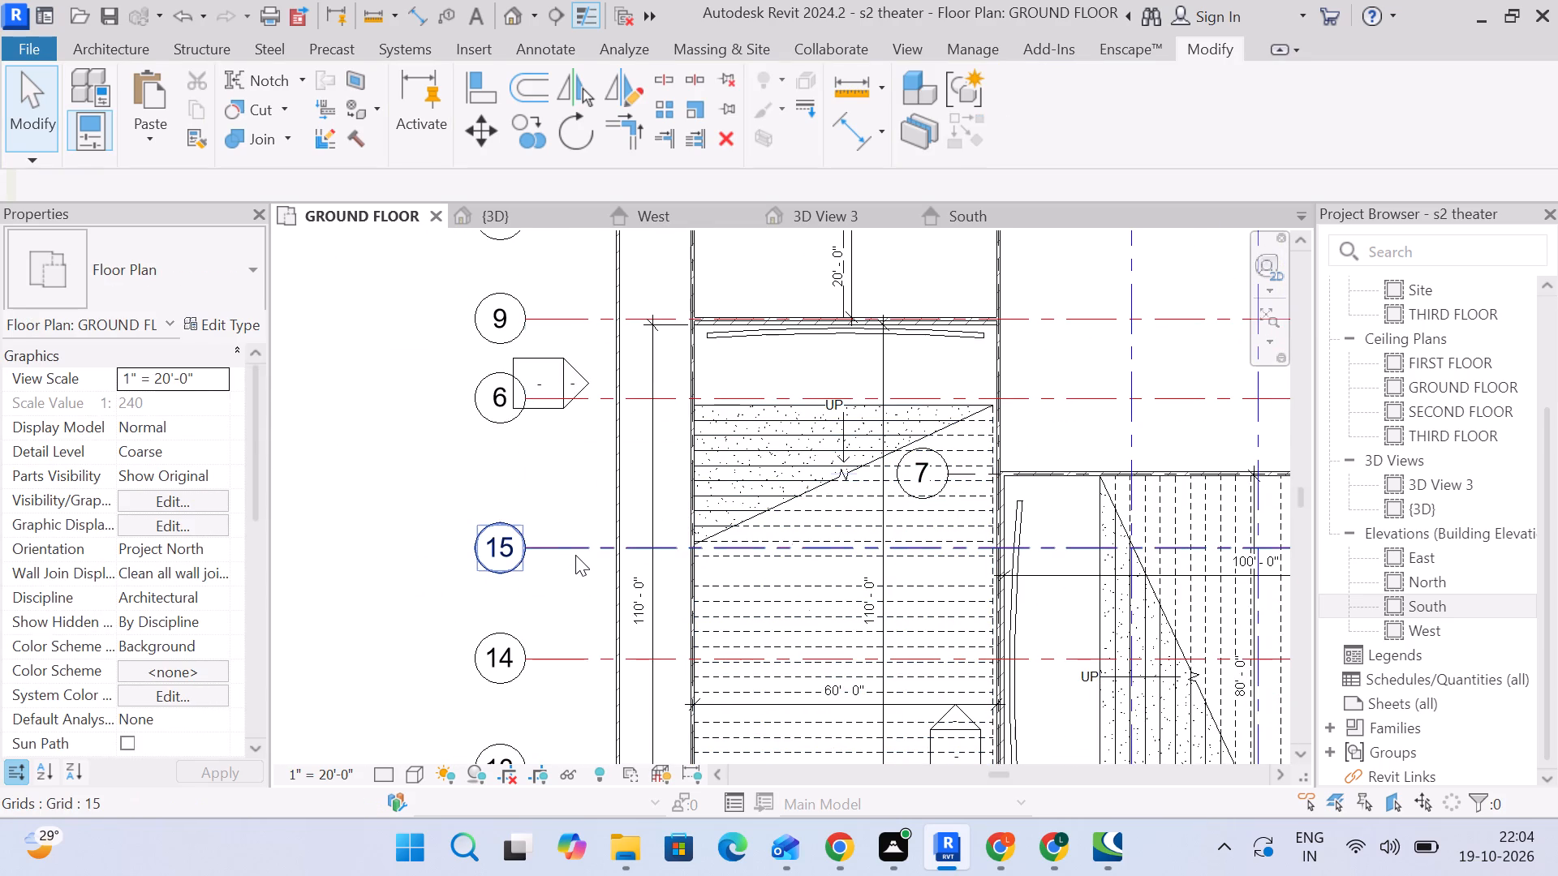
pyautogui.click(576, 497)
pyautogui.scroll(-2, 558, 507)
pyautogui.moveTo(561, 512); pyautogui.dragTo(574, 532, button='middle')
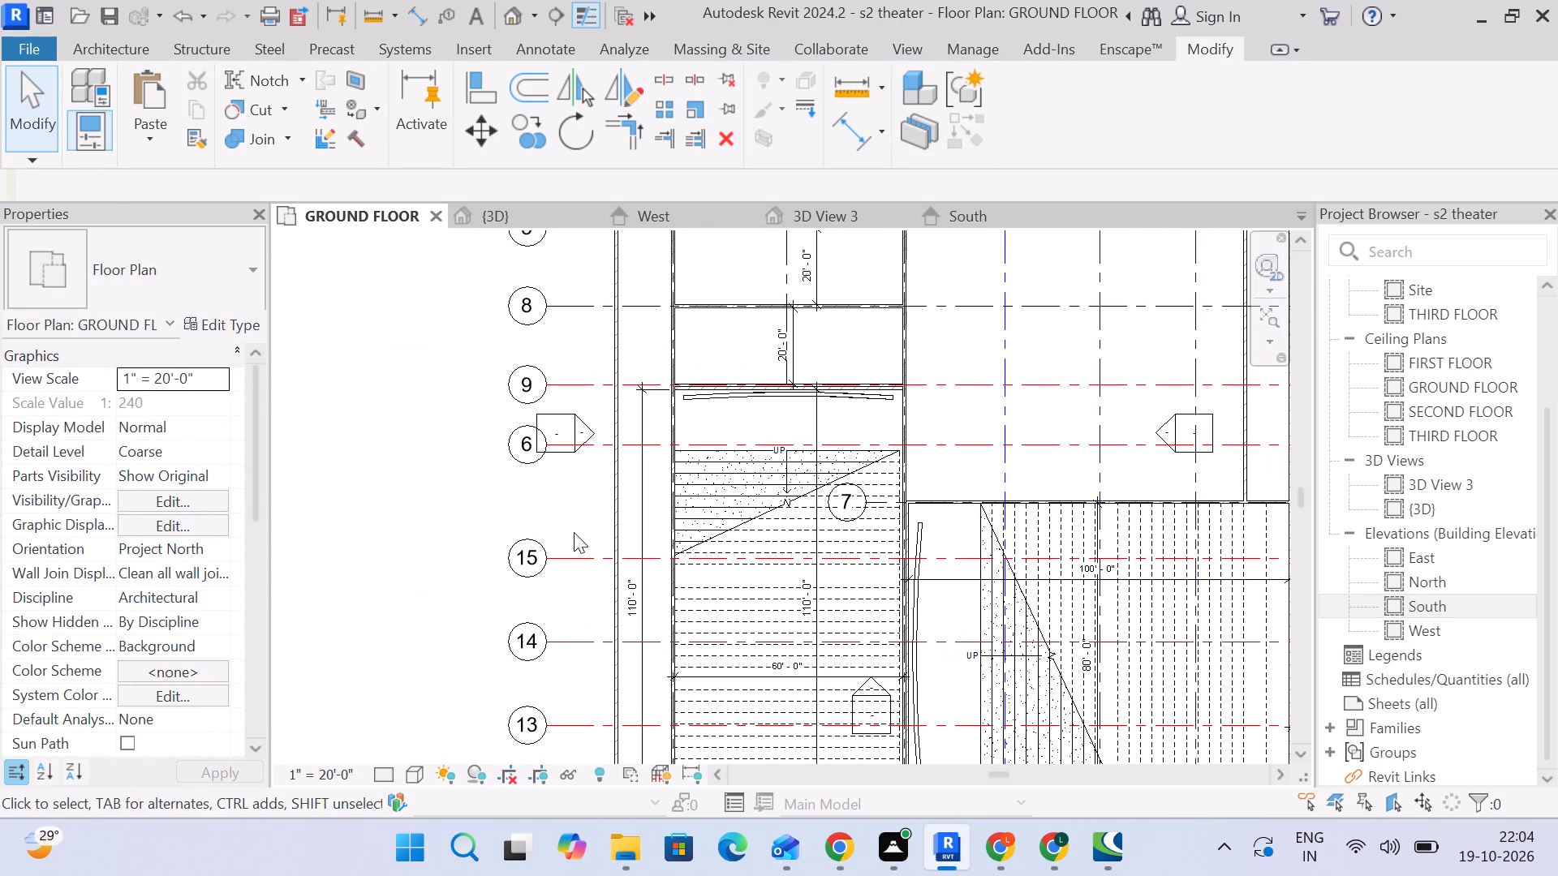
pyautogui.click(569, 554)
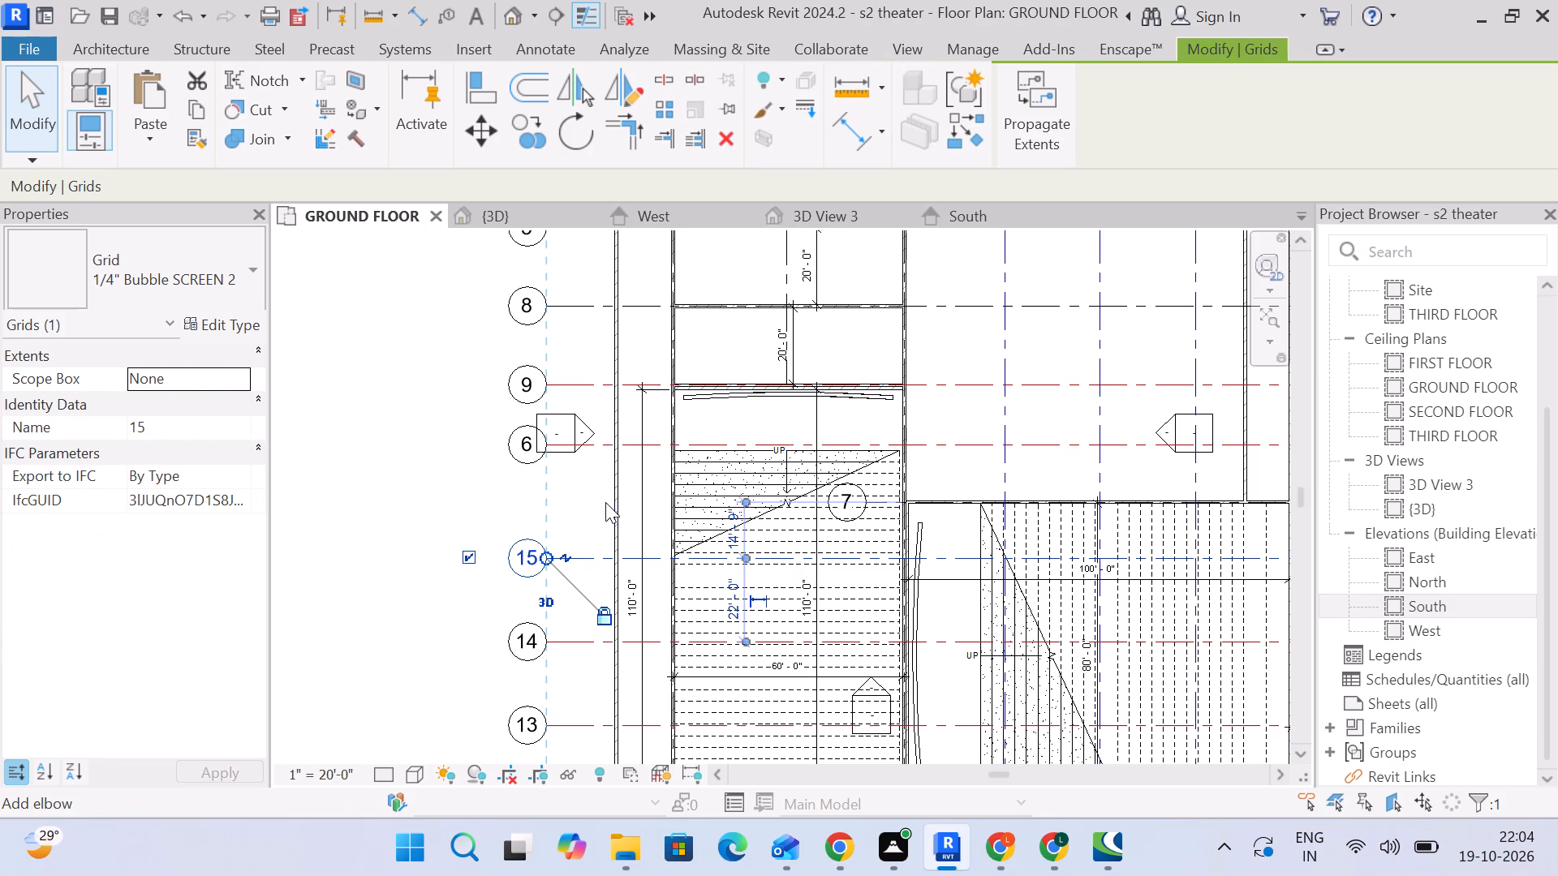
pyautogui.click(575, 492)
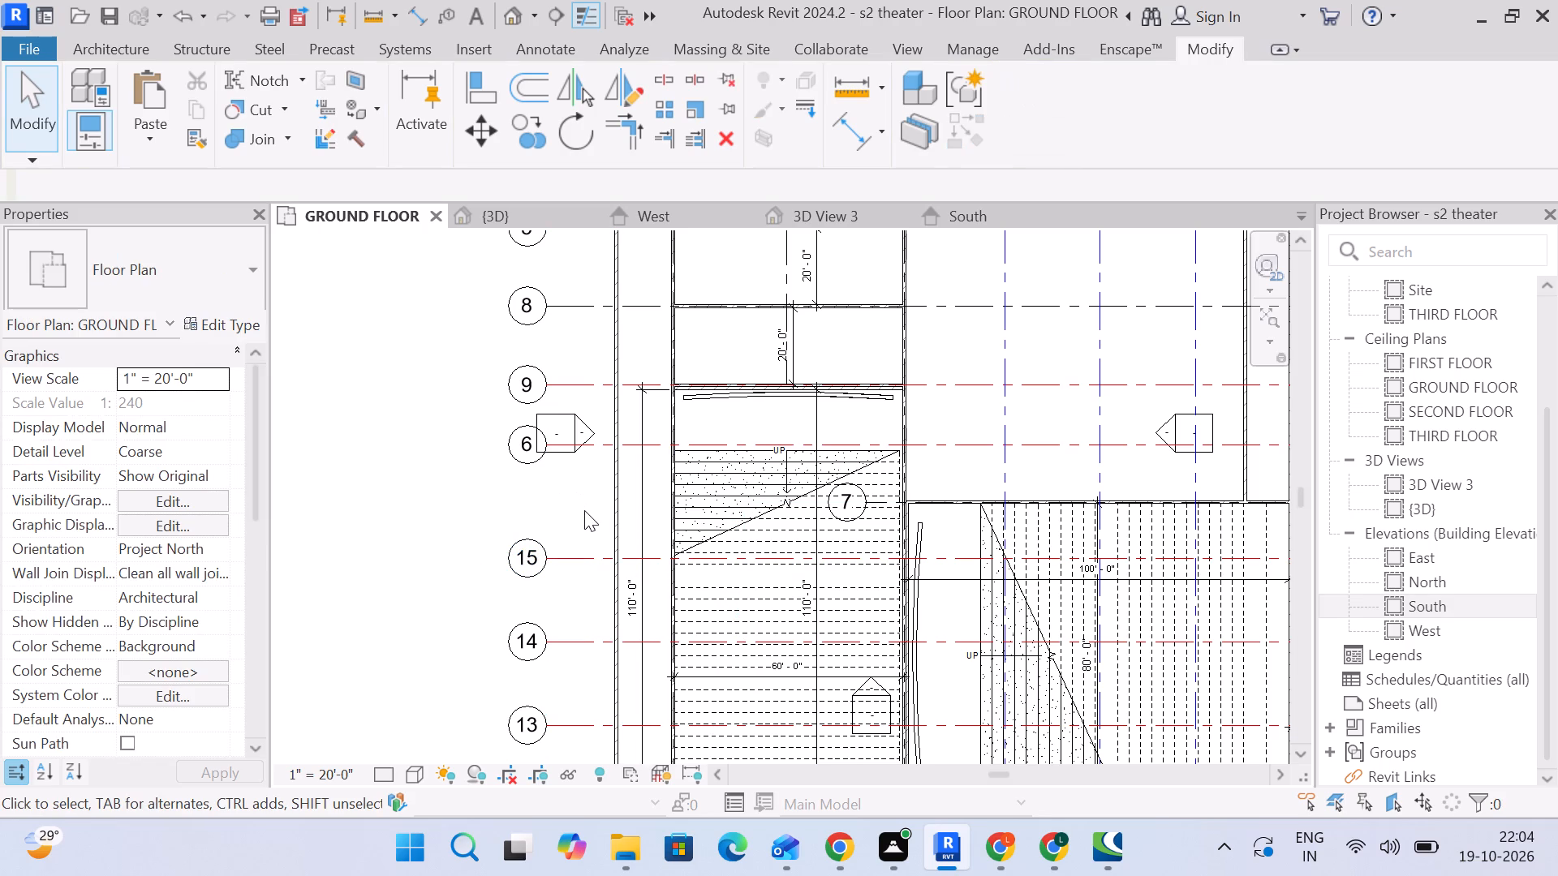
pyautogui.moveTo(584, 512); pyautogui.dragTo(606, 473, button='middle')
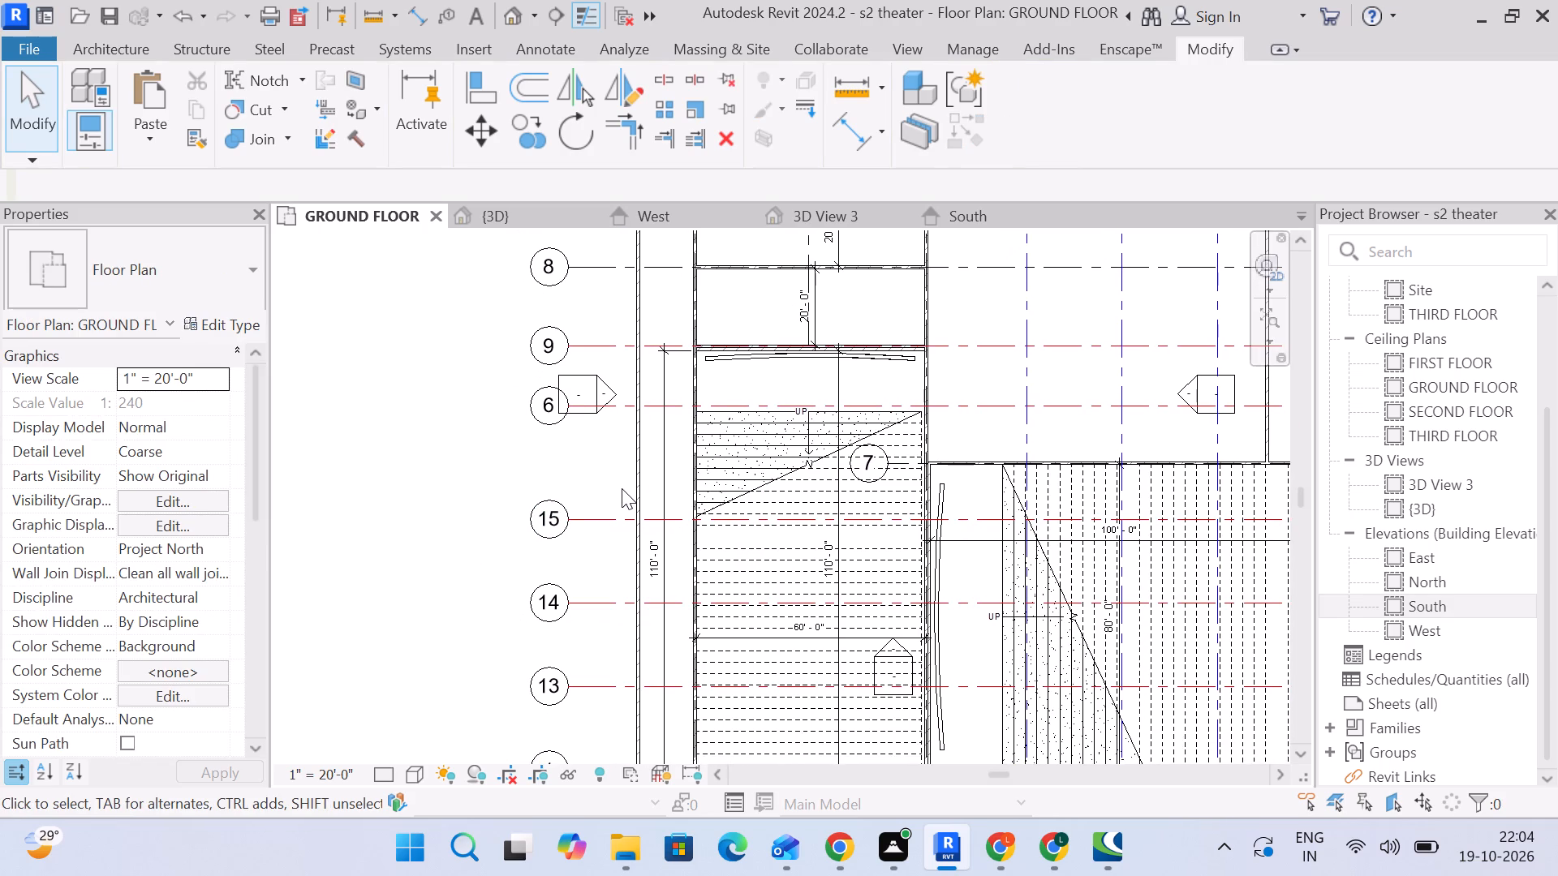
pyautogui.click(600, 524)
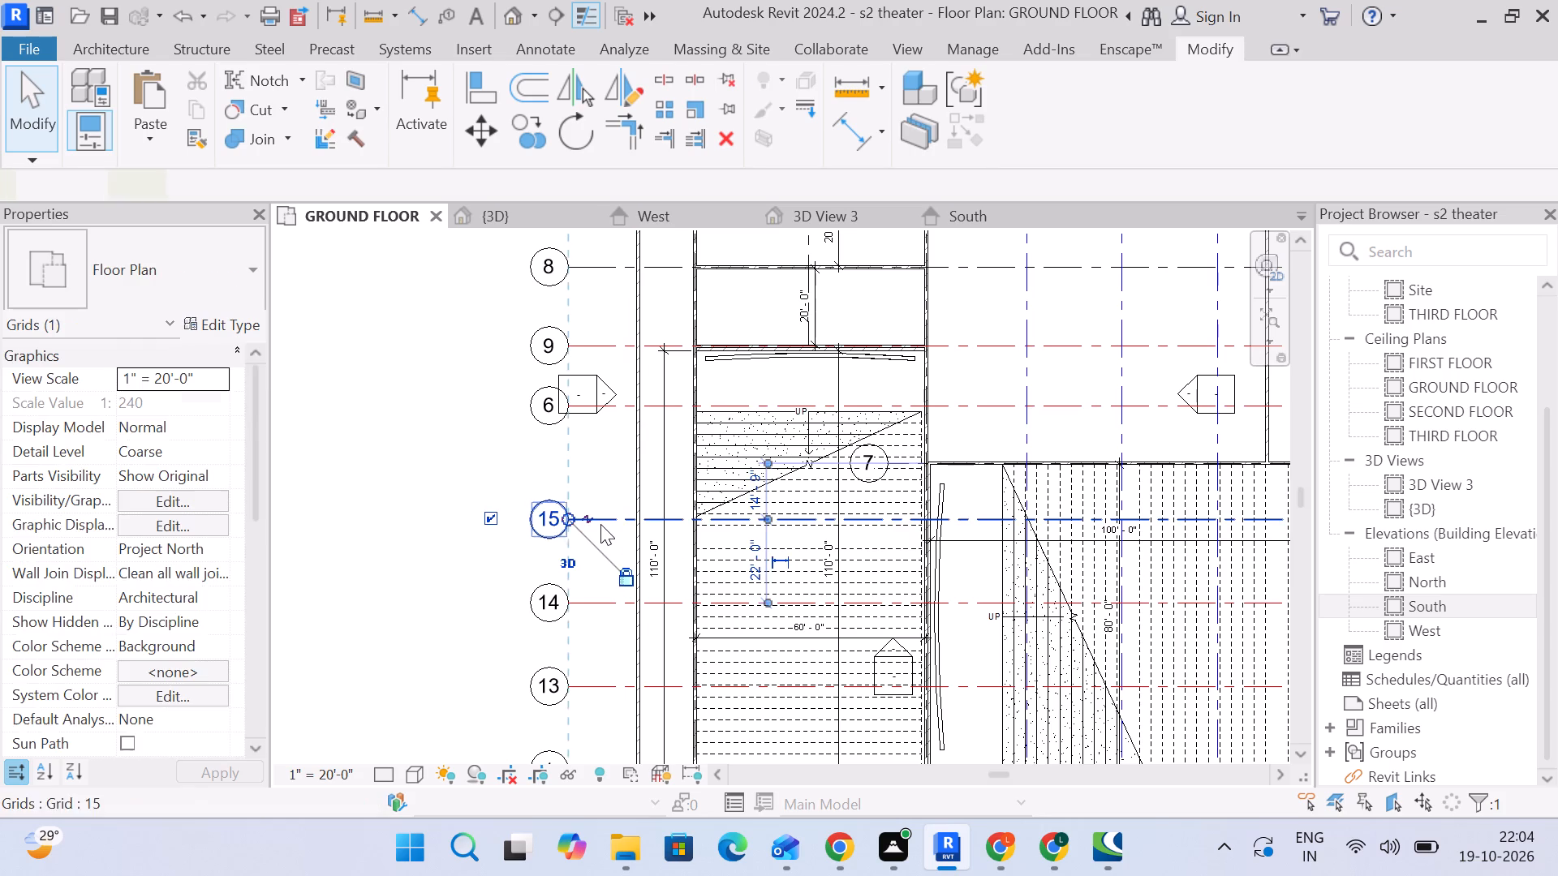
pyautogui.click(755, 560)
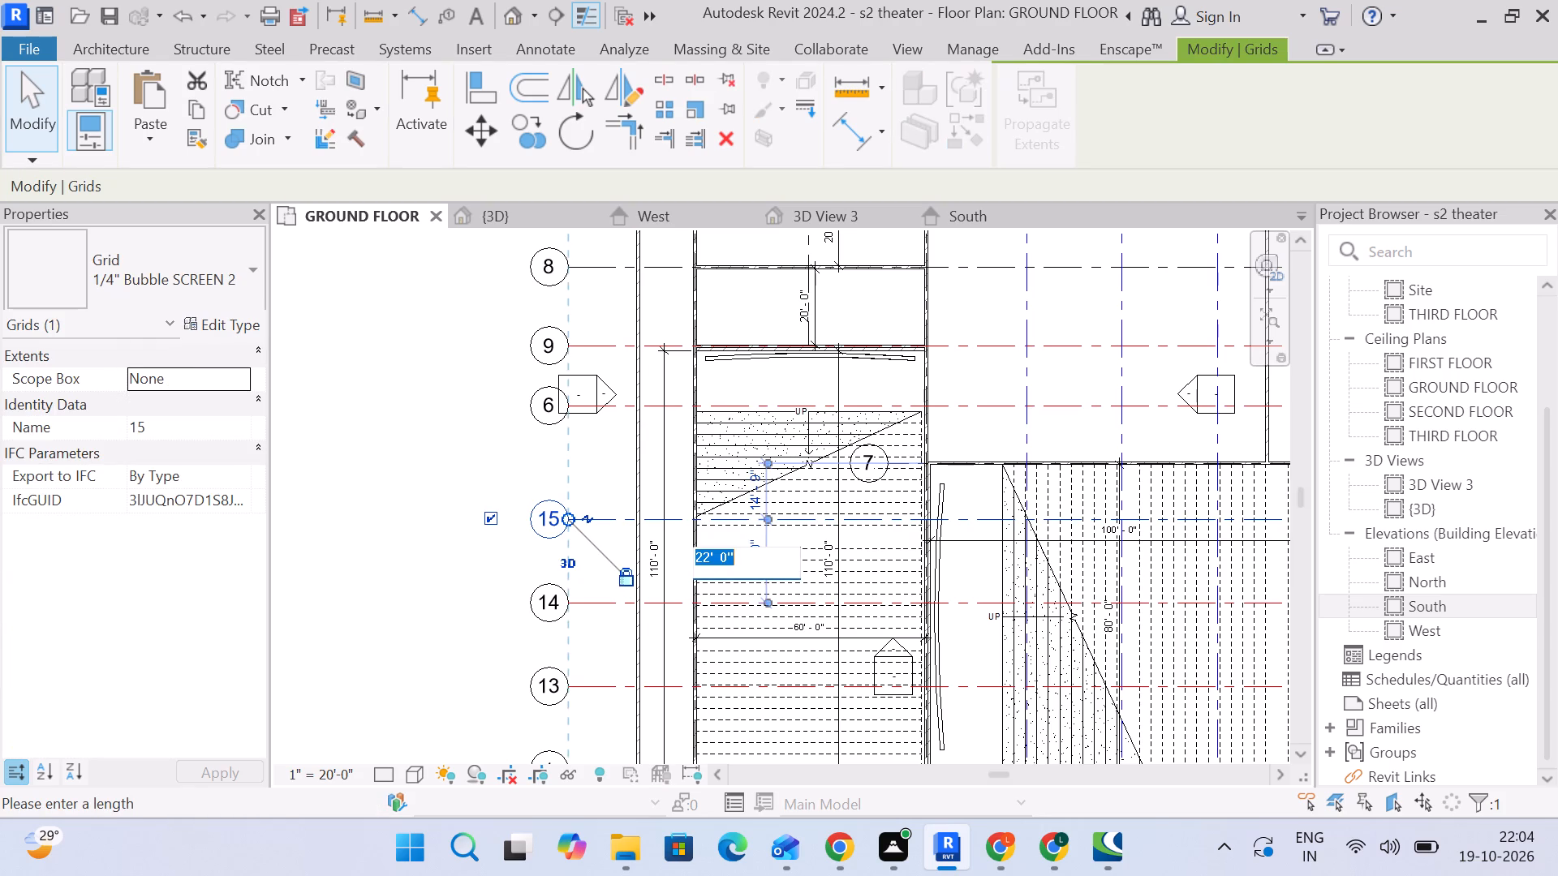
pyautogui.write('25')
pyautogui.press('Return')
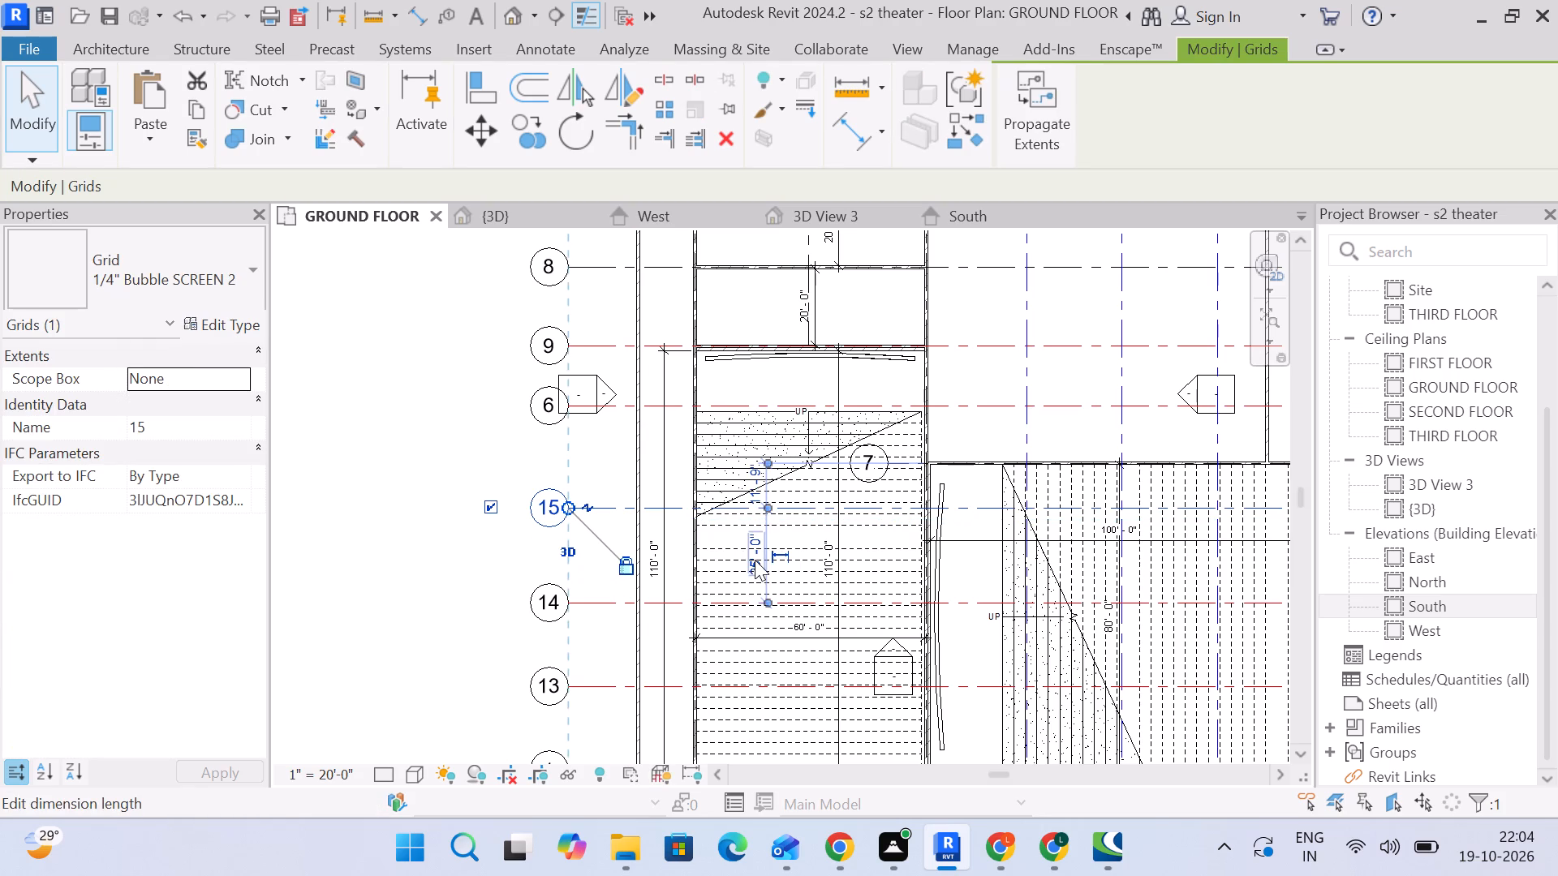
pyautogui.click(433, 565)
# Check the positions of horizontal grids 15 and 14 relative to the stairs, hall walls and grids 6, 7 and 13.
pyautogui.scroll(-3, 1027, 502)
pyautogui.moveTo(1027, 502); pyautogui.dragTo(841, 479, button='middle')
pyautogui.scroll(4, 822, 491)
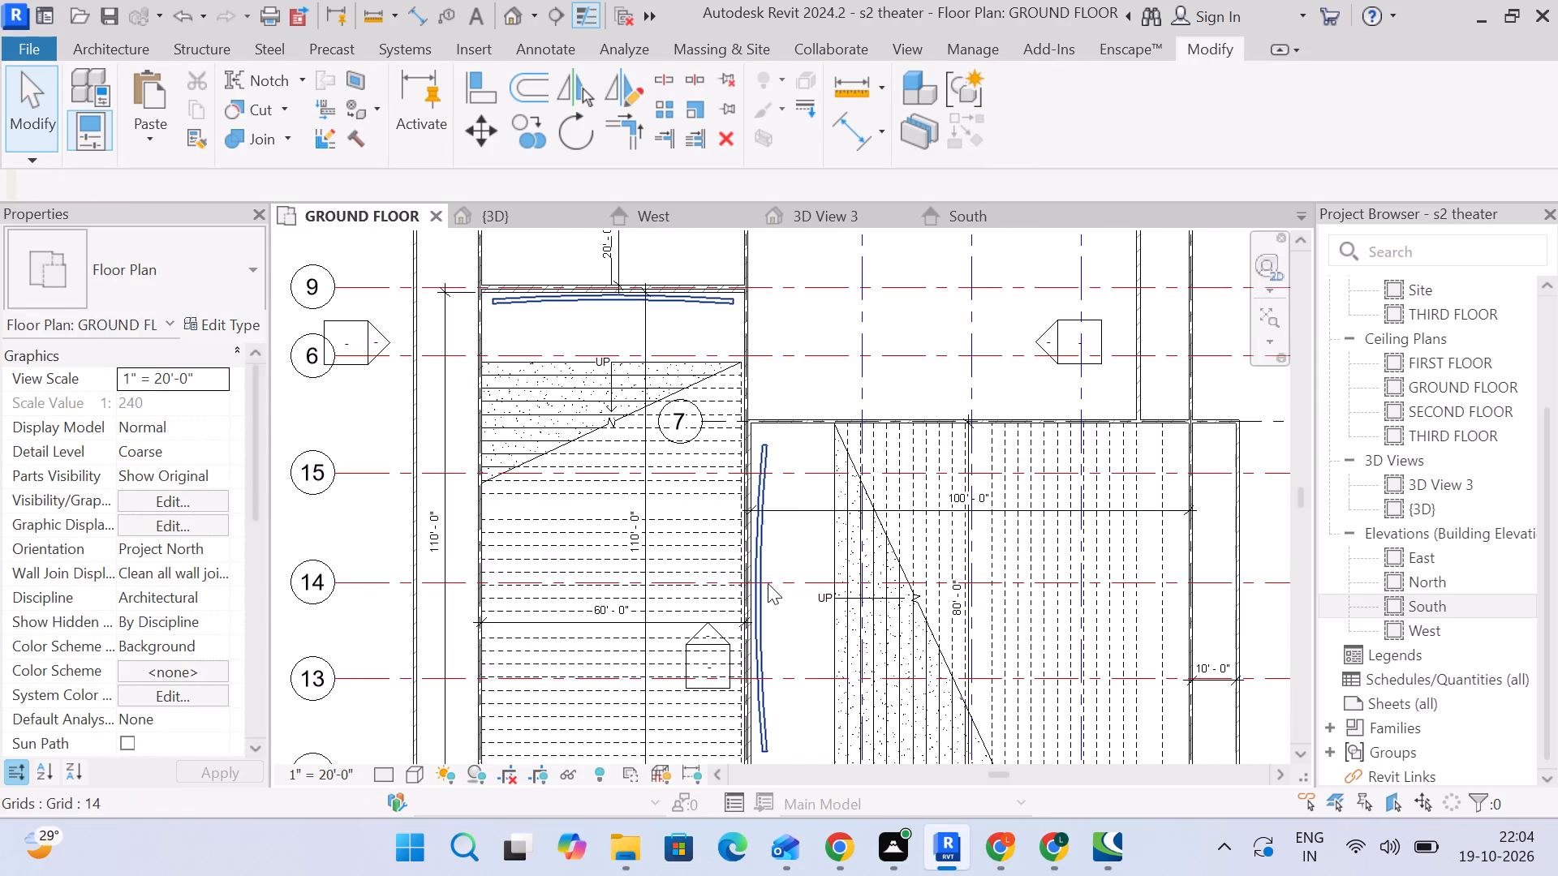
pyautogui.scroll(-2, 764, 581)
pyautogui.moveTo(764, 581); pyautogui.dragTo(587, 581, button='middle')
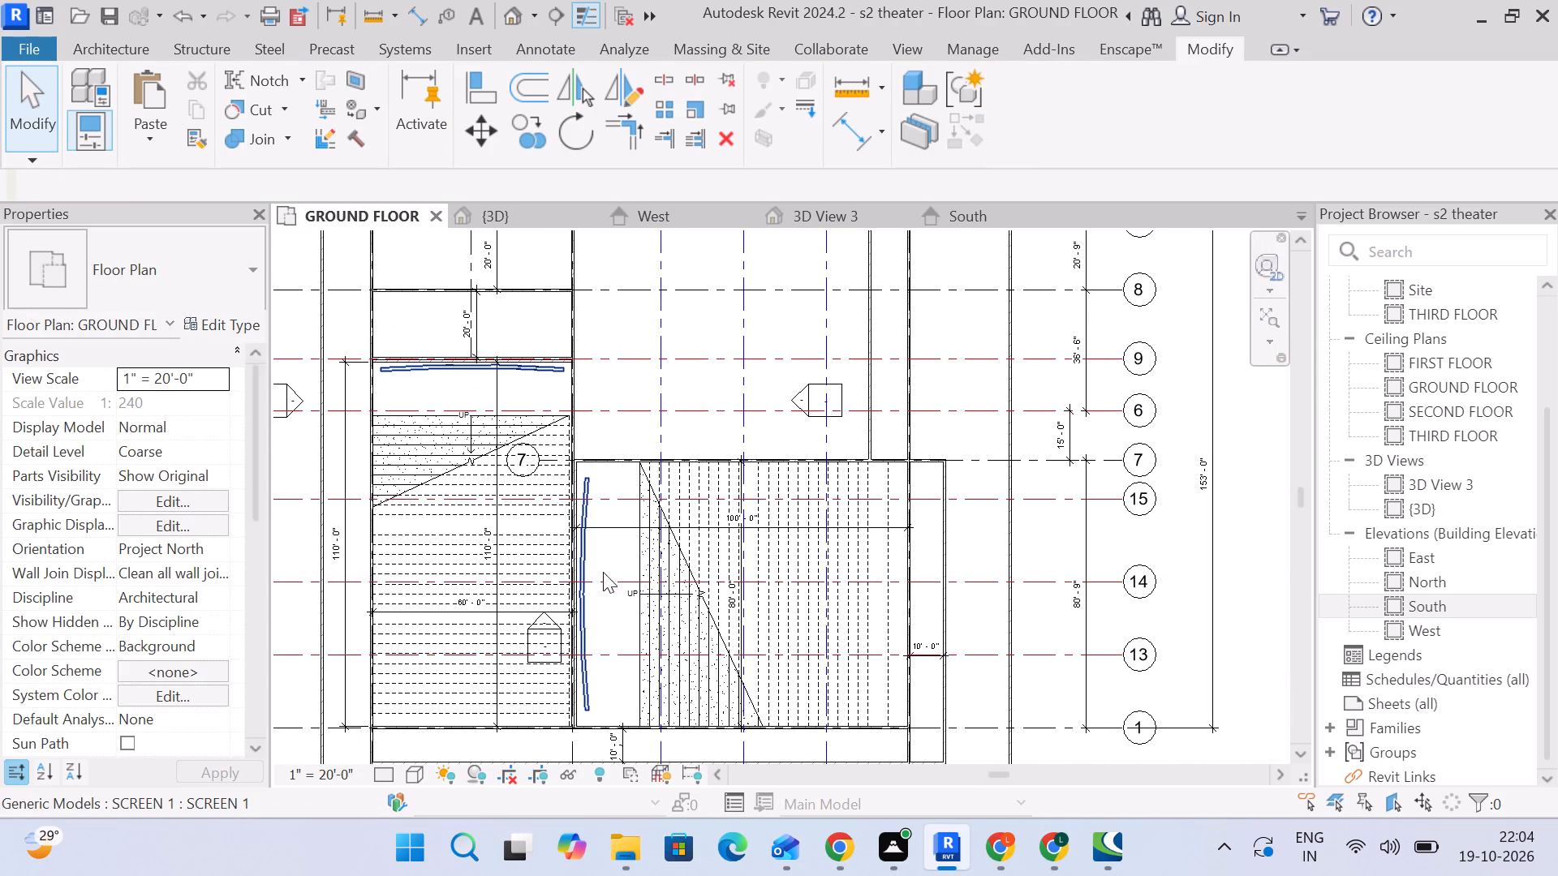
pyautogui.scroll(3, 926, 474)
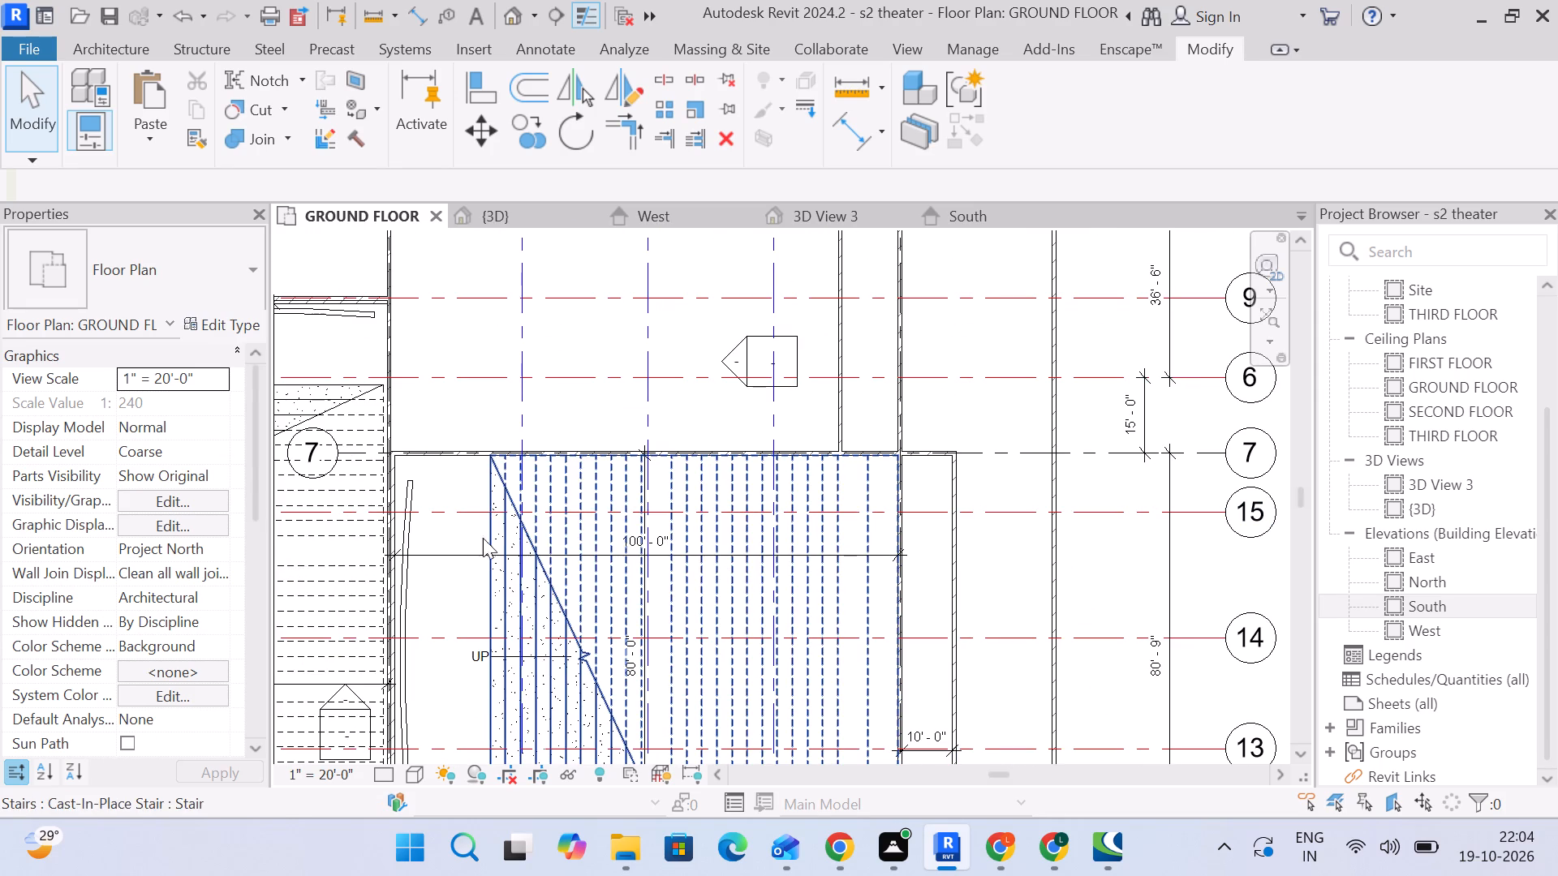
pyautogui.moveTo(406, 526); pyautogui.dragTo(664, 433, button='middle')
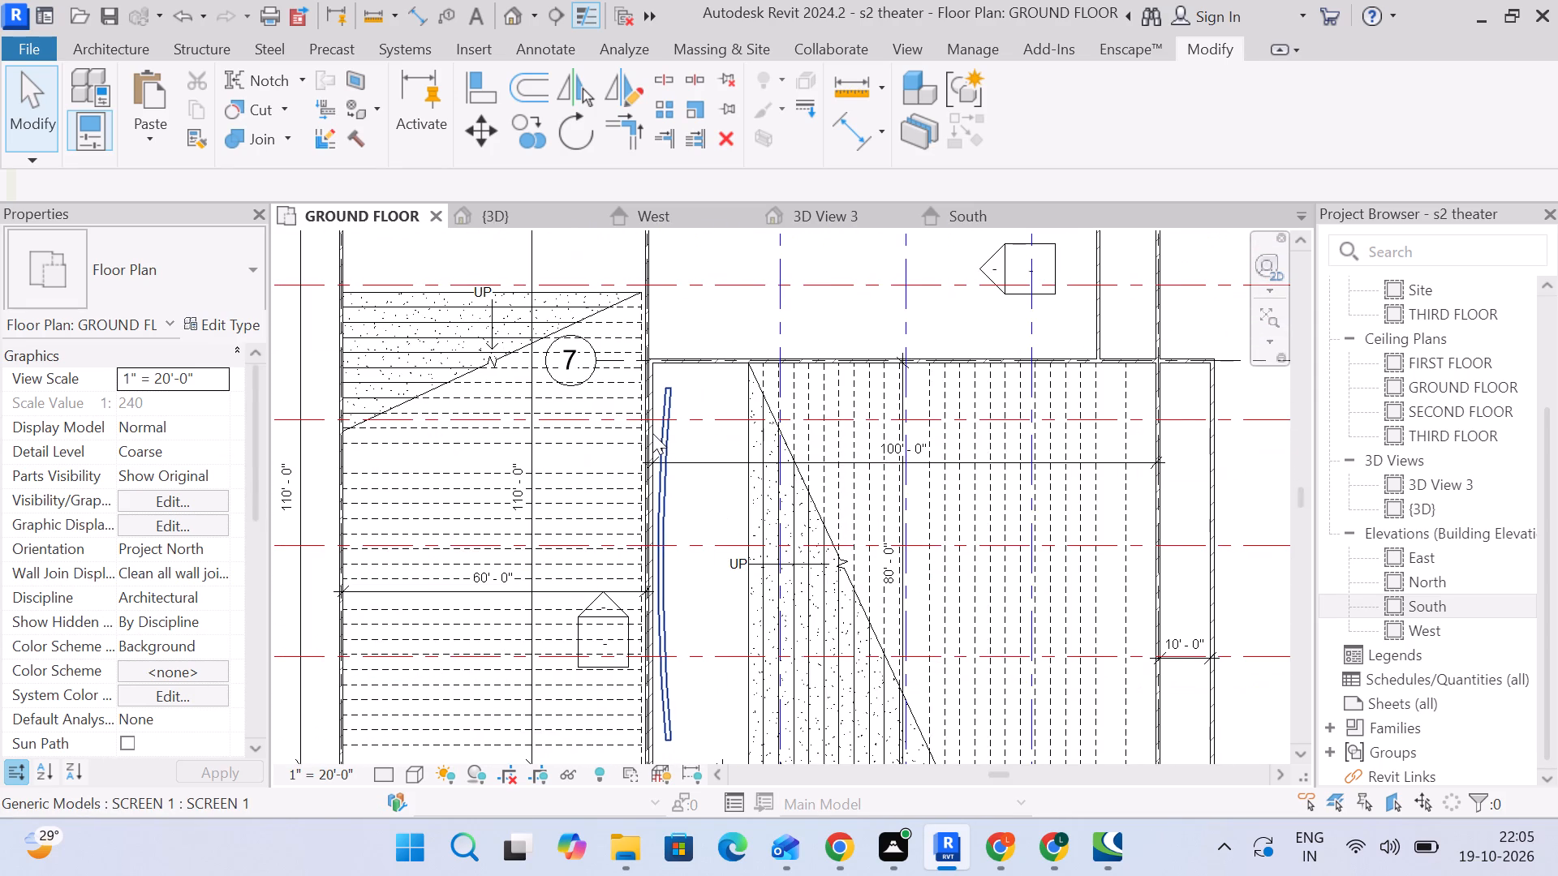
pyautogui.scroll(-1, 641, 397)
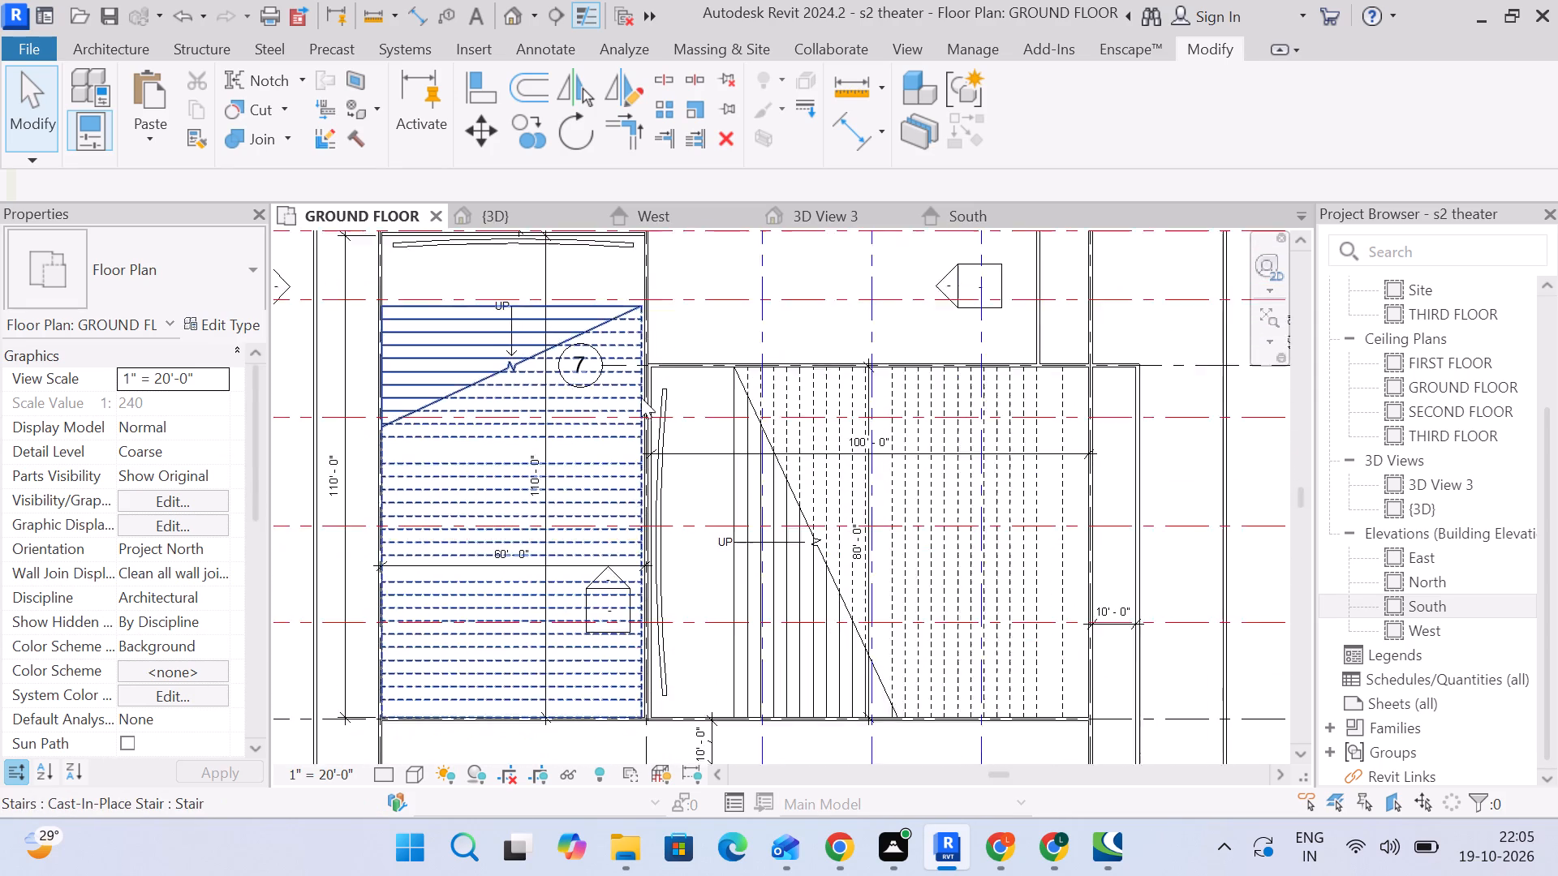
pyautogui.scroll(-1, 641, 397)
pyautogui.moveTo(649, 396); pyautogui.dragTo(721, 368, button='middle')
pyautogui.click(392, 476)
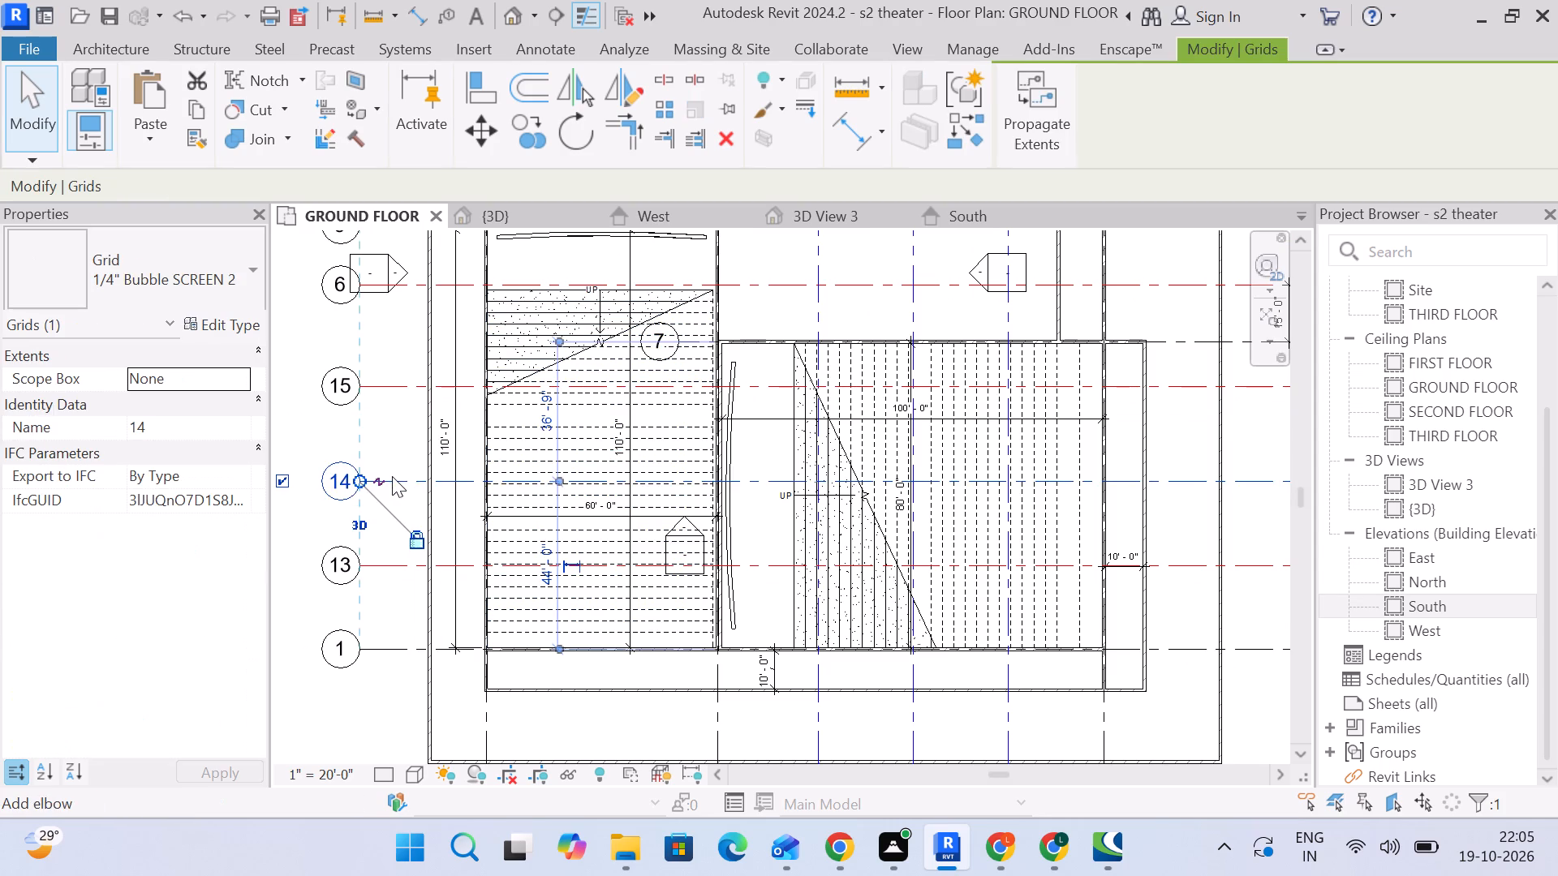
pyautogui.scroll(3, 637, 430)
pyautogui.moveTo(456, 524); pyautogui.dragTo(711, 449, button='middle')
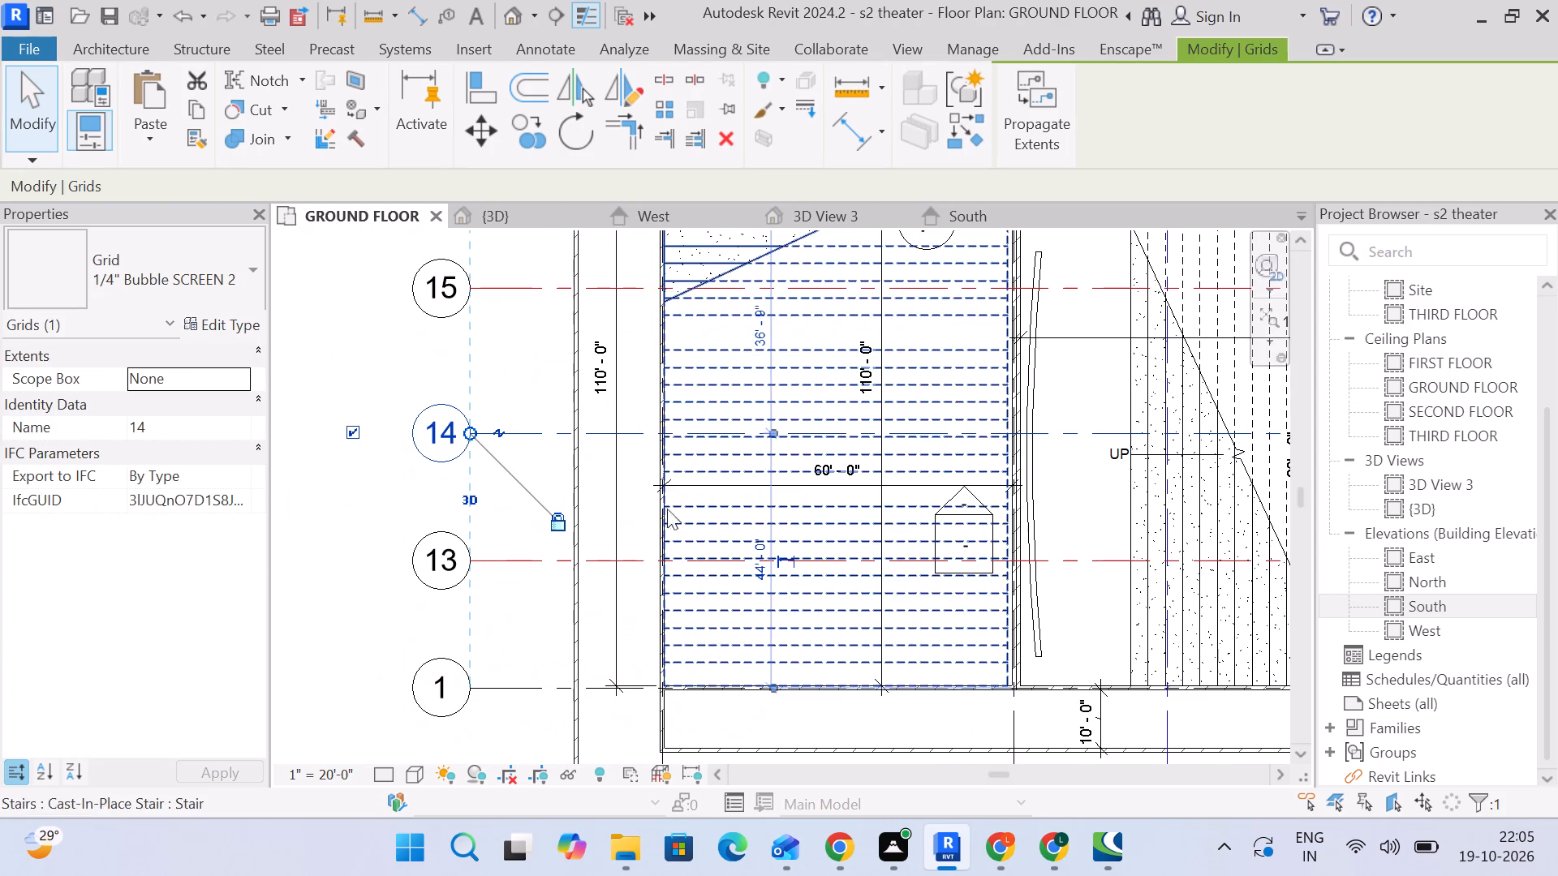
pyautogui.click(527, 283)
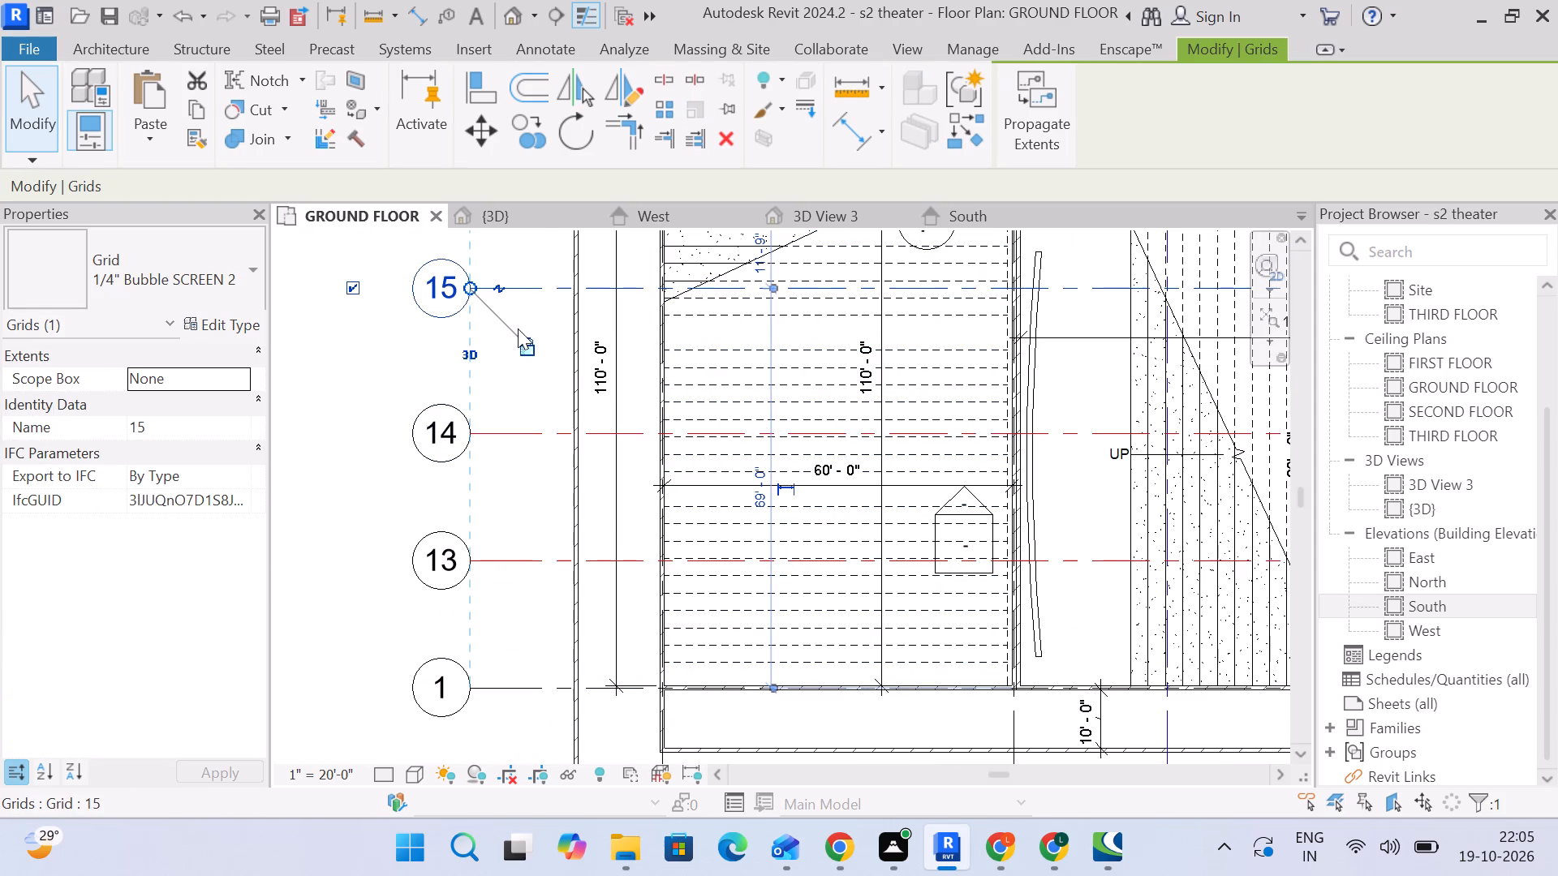
pyautogui.scroll(-2, 533, 392)
pyautogui.moveTo(533, 397); pyautogui.dragTo(533, 527, button='middle')
pyautogui.click(394, 389)
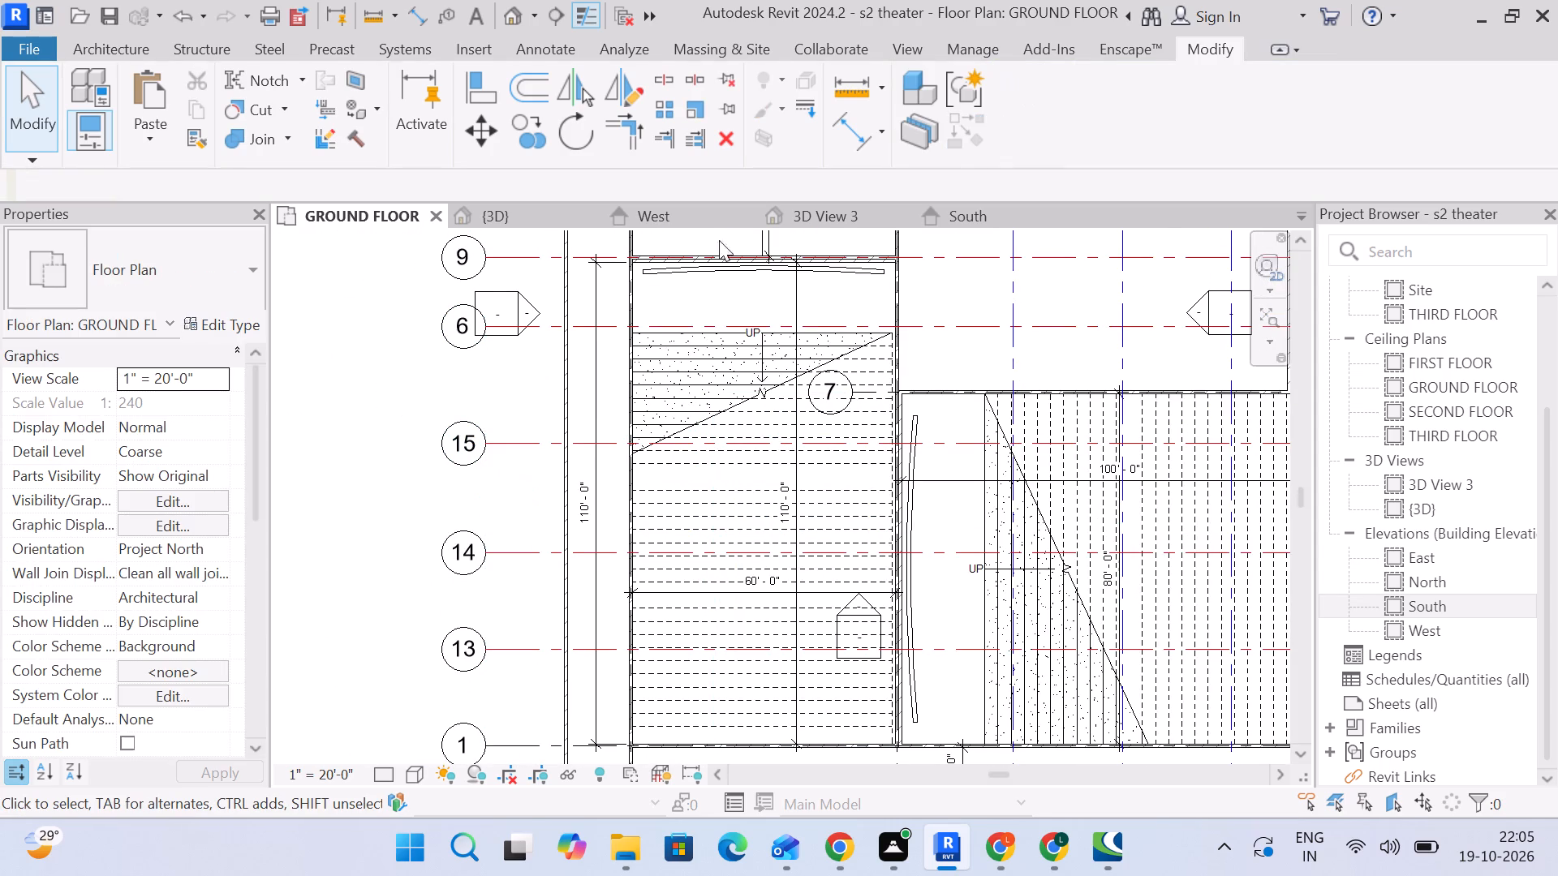
# Add aligned dimensions between horizontal grids 1 and 13, 13 and 14, and 14 and 15 beside their west-end bubbles.
pyautogui.click(846, 128)
pyautogui.moveTo(501, 699); pyautogui.dragTo(544, 570, button='middle')
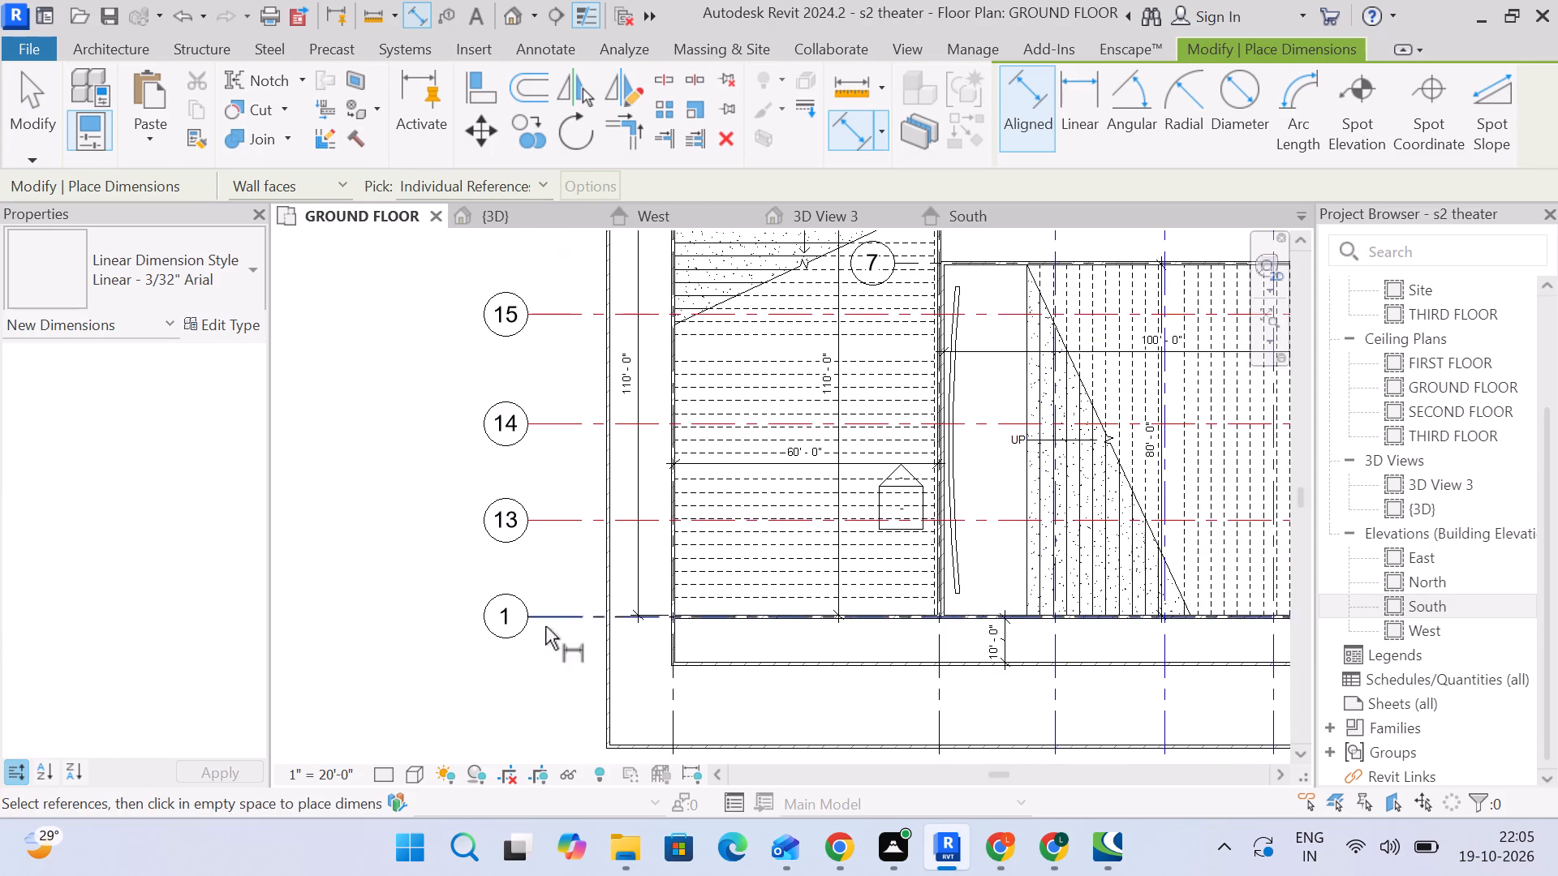
pyautogui.click(558, 616)
pyautogui.click(555, 521)
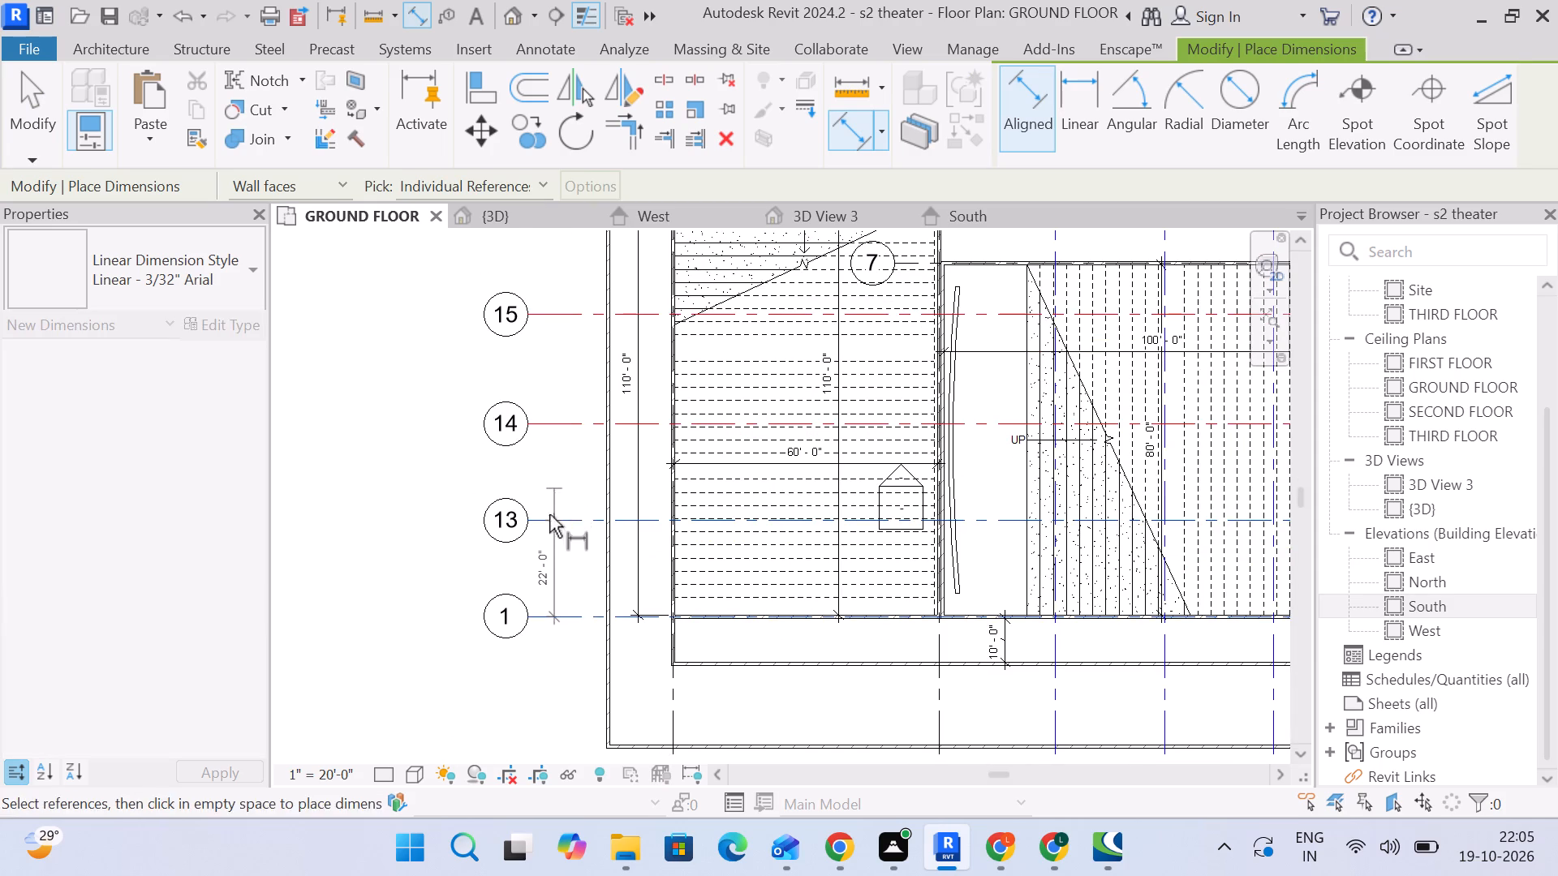
pyautogui.click(557, 544)
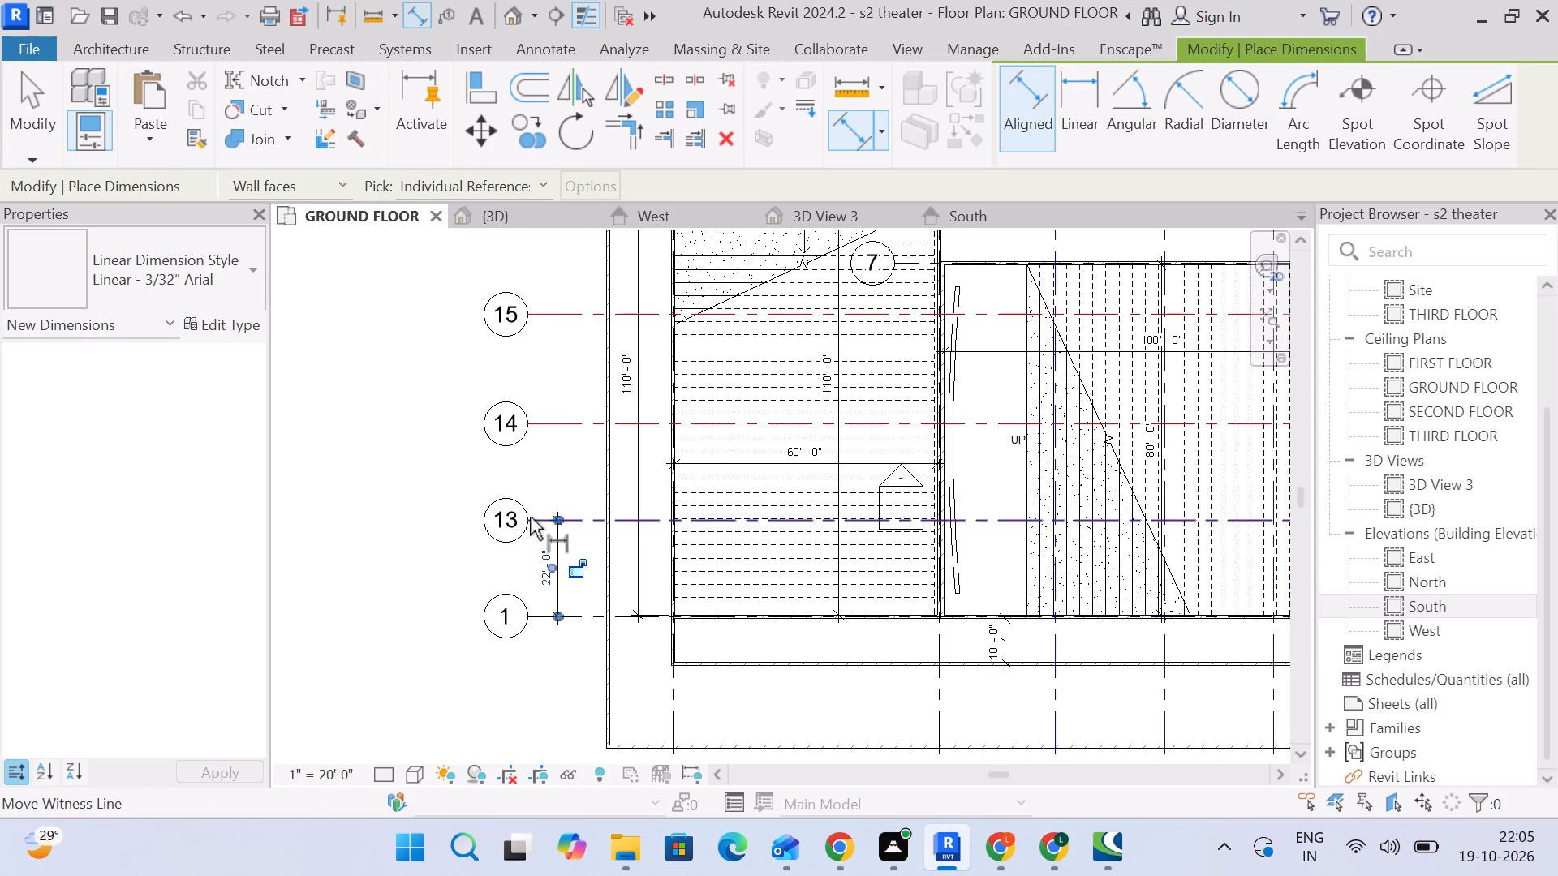
pyautogui.moveTo(531, 517); pyautogui.dragTo(544, 505)
pyautogui.moveTo(553, 425); pyautogui.dragTo(553, 433)
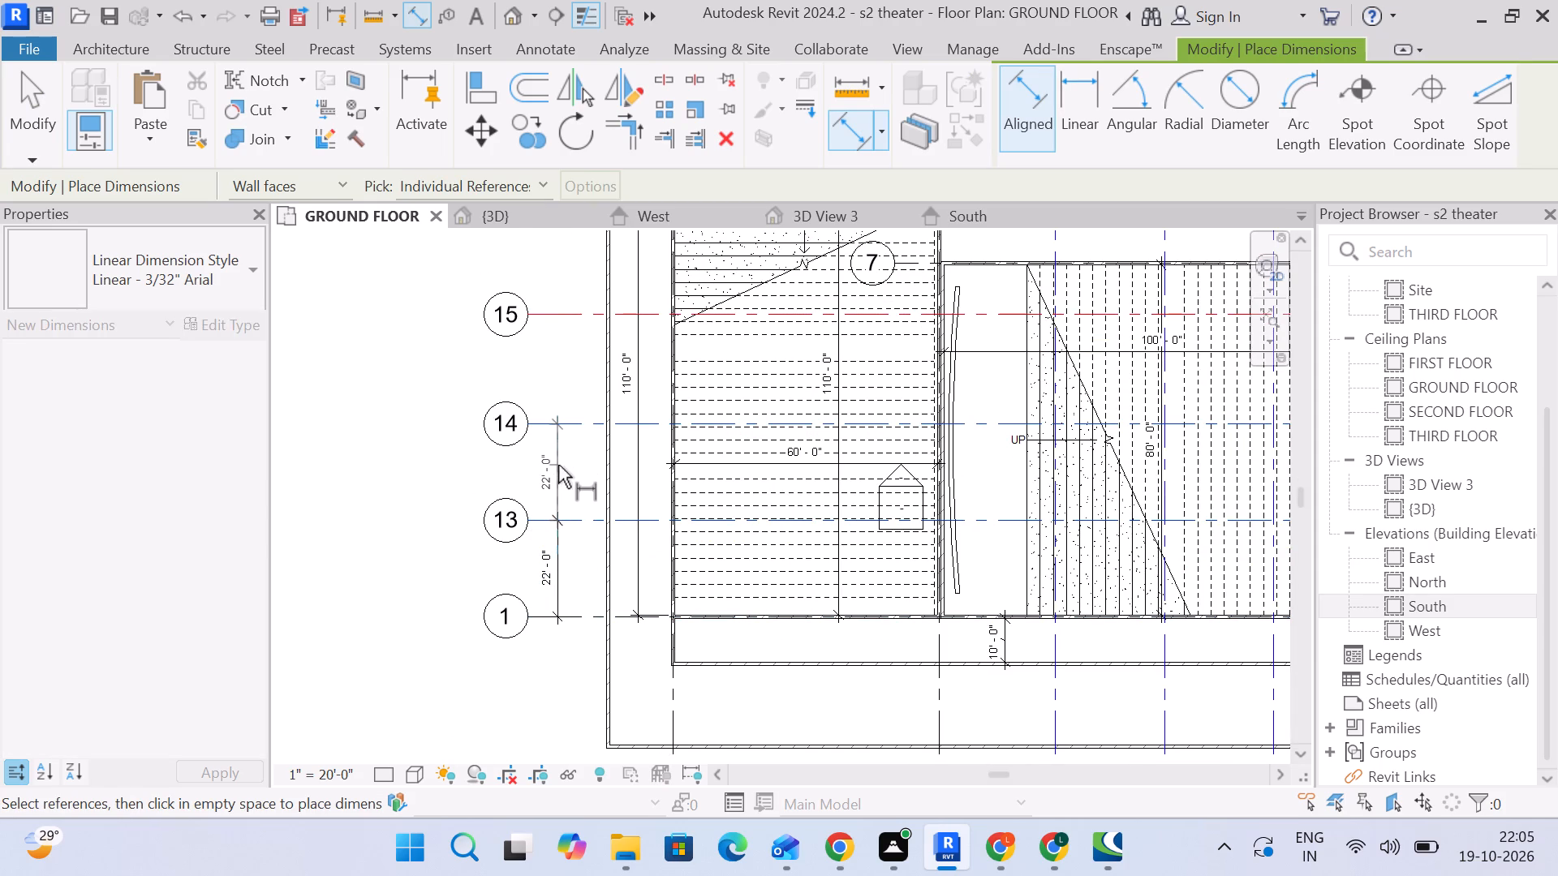
pyautogui.click(558, 465)
pyautogui.click(539, 422)
pyautogui.click(552, 316)
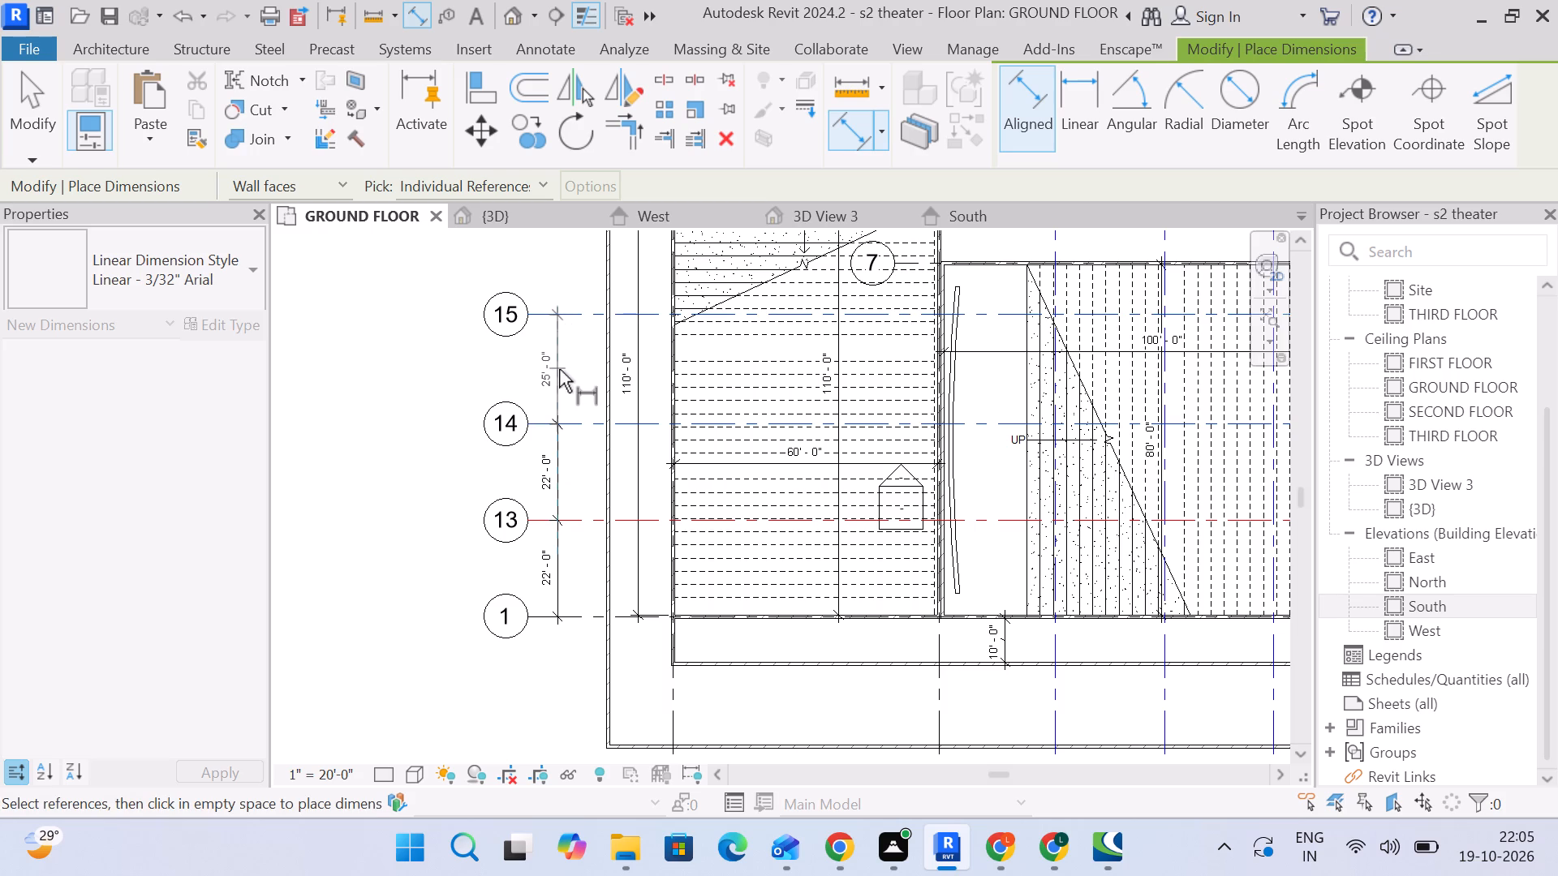
pyautogui.click(559, 369)
# Add an aligned dimension between horizontal grids 15 and 6 near their west-end bubbles.
pyautogui.moveTo(558, 355); pyautogui.dragTo(521, 562, button='middle')
pyautogui.moveTo(502, 516); pyautogui.dragTo(514, 509)
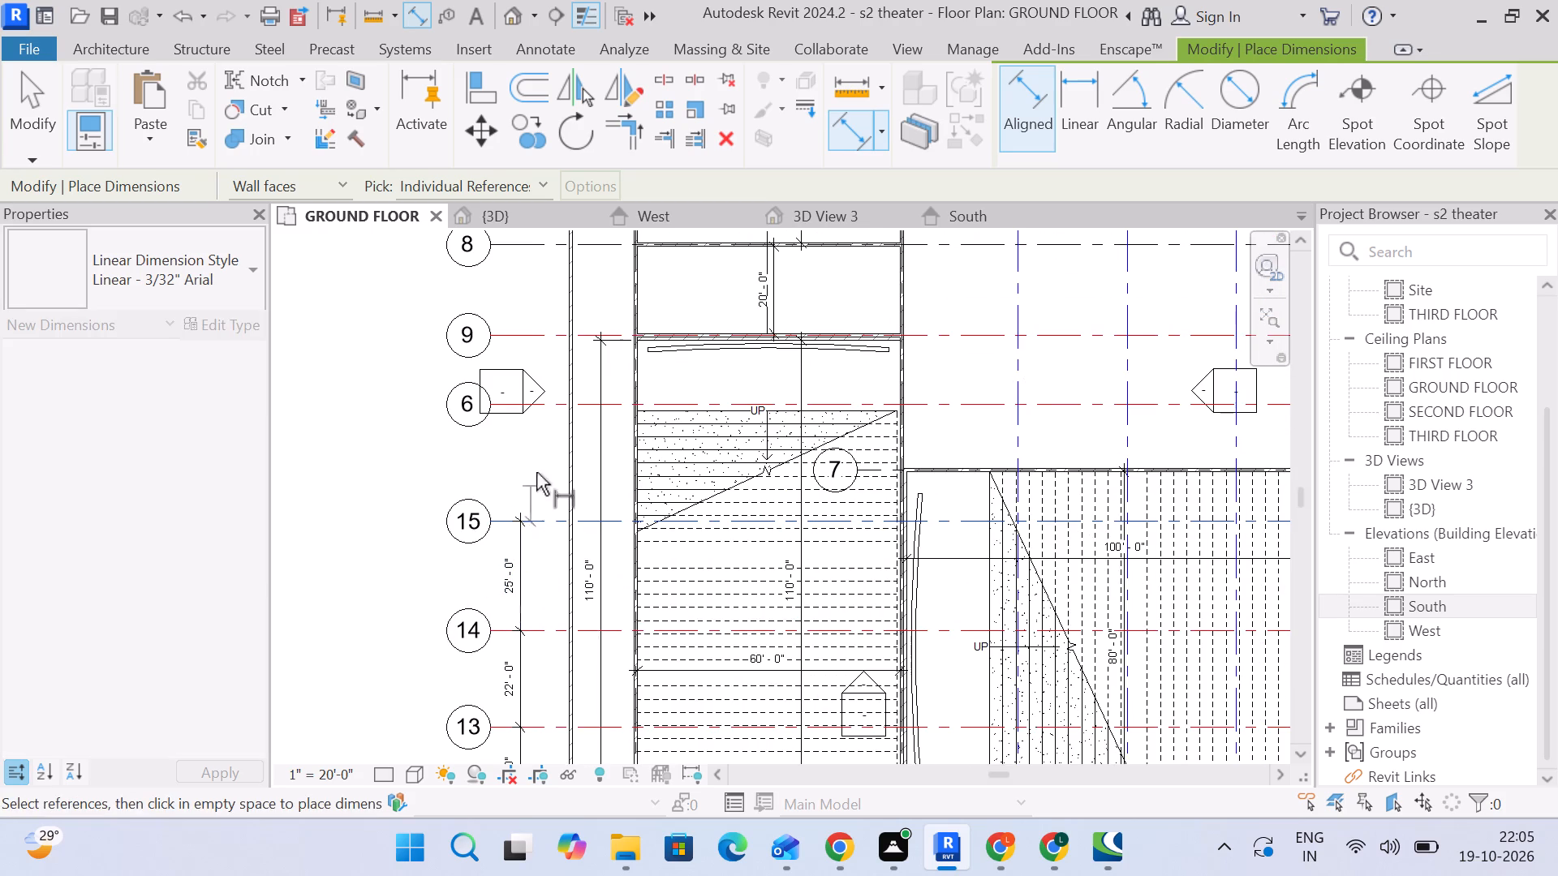
pyautogui.click(545, 402)
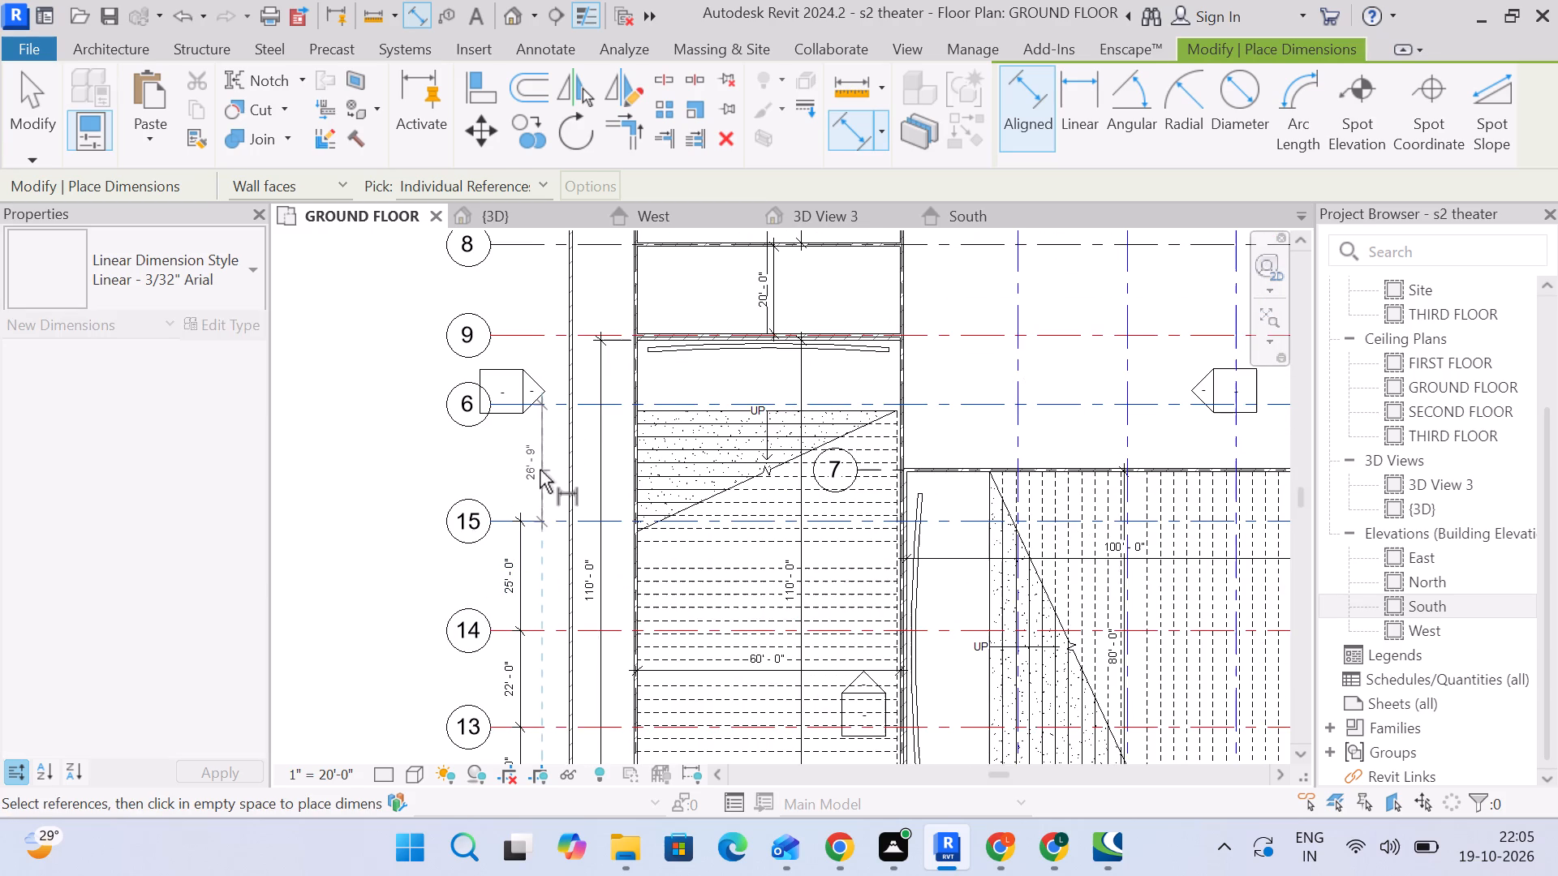
pyautogui.click(544, 466)
pyautogui.press('Escape')
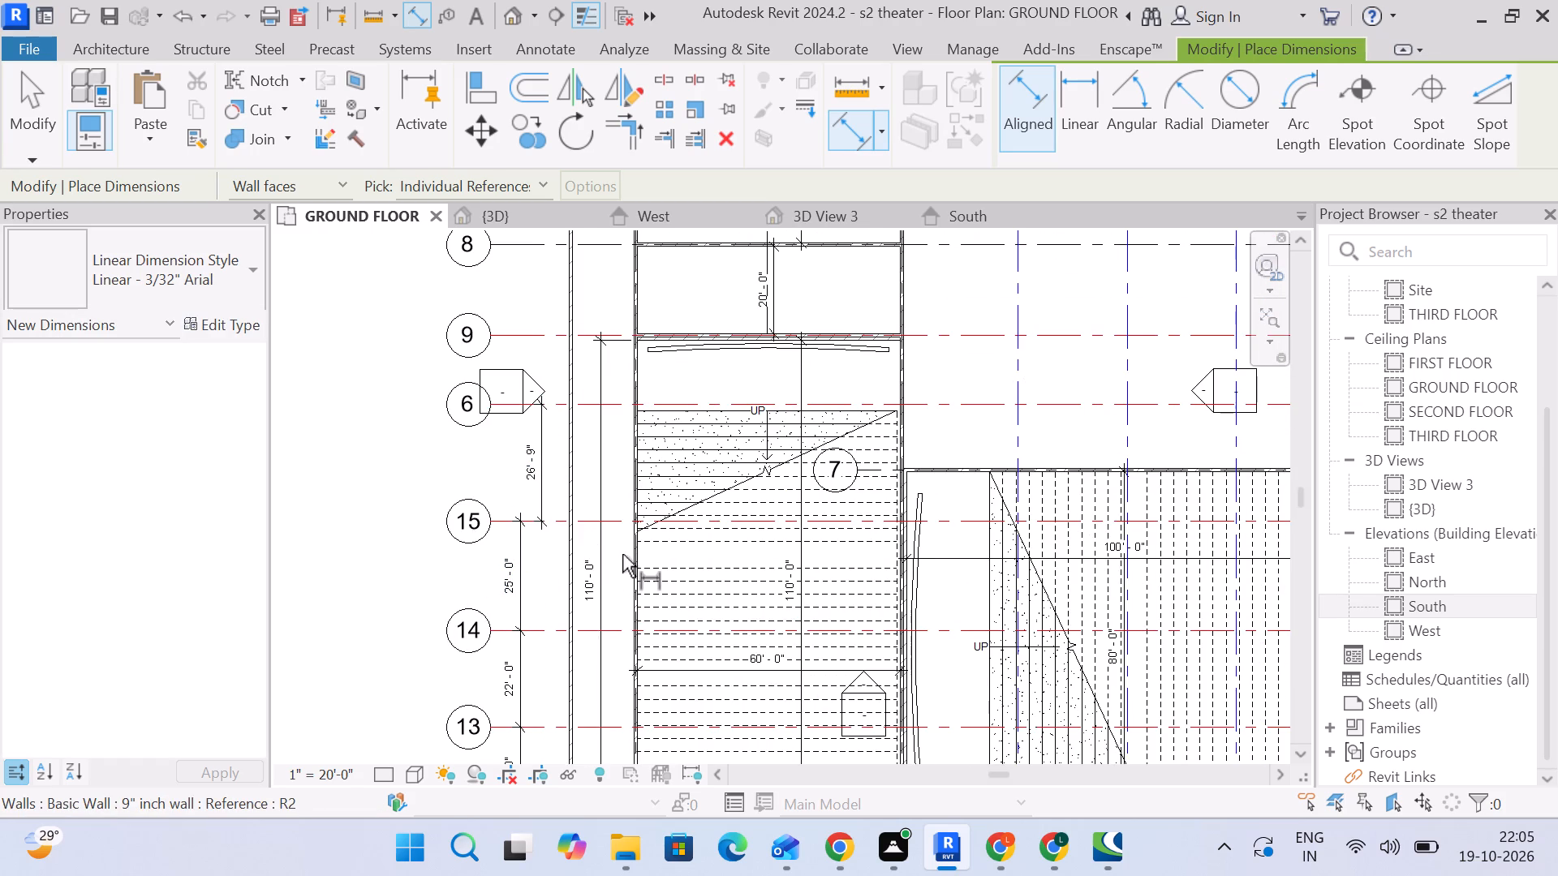
# Examine the hall wall along grid 7, the stair start and the surrounding grid layout across the plan.
pyautogui.scroll(-2, 622, 555)
pyautogui.moveTo(622, 555); pyautogui.dragTo(563, 515, button='middle')
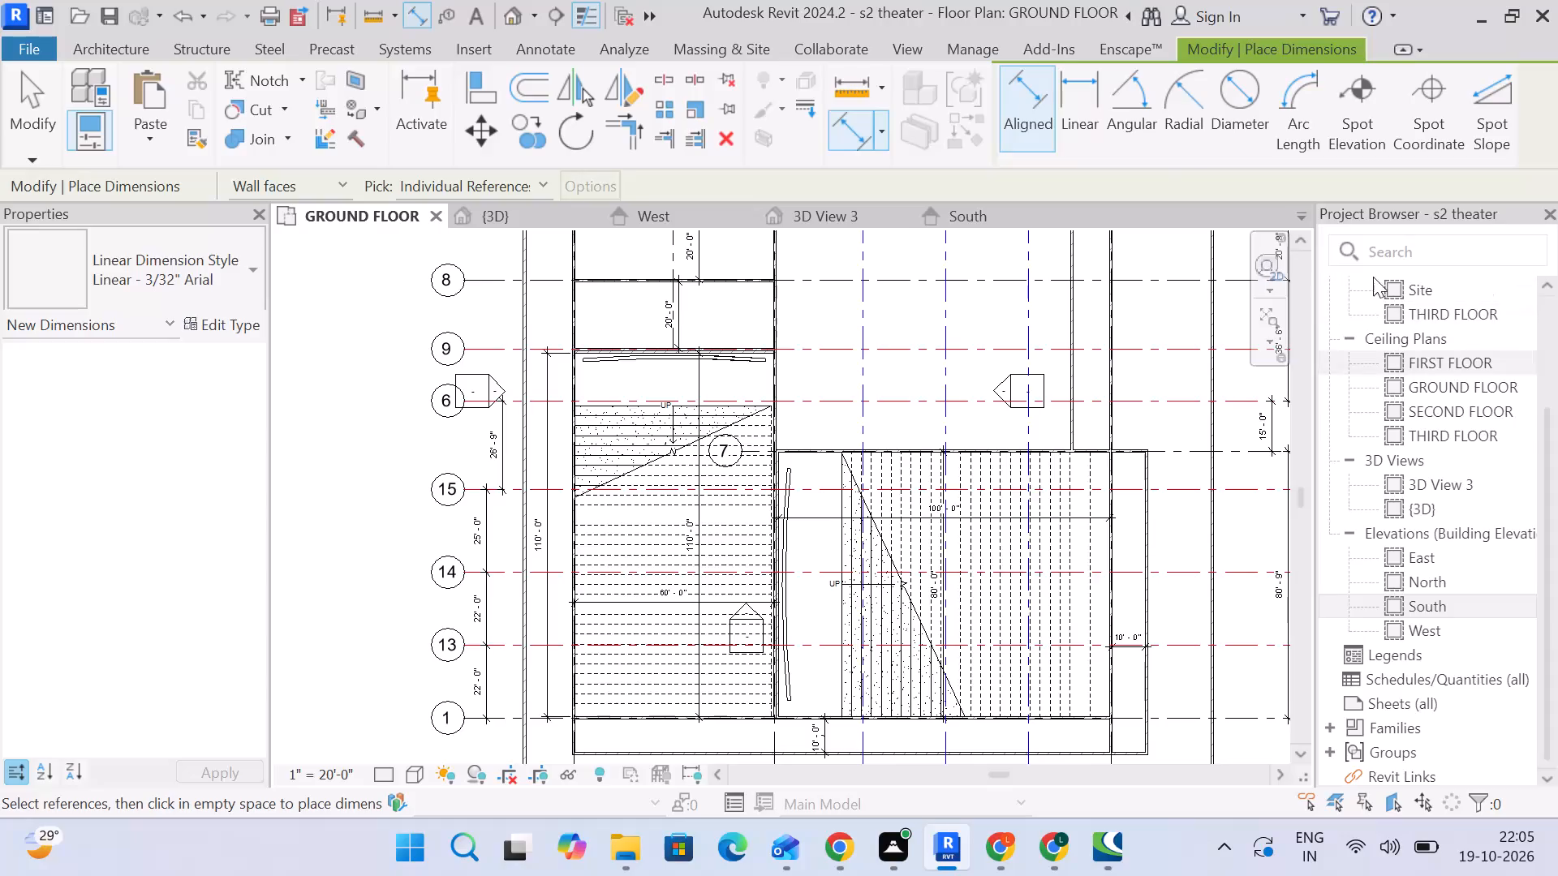
pyautogui.scroll(6, 870, 453)
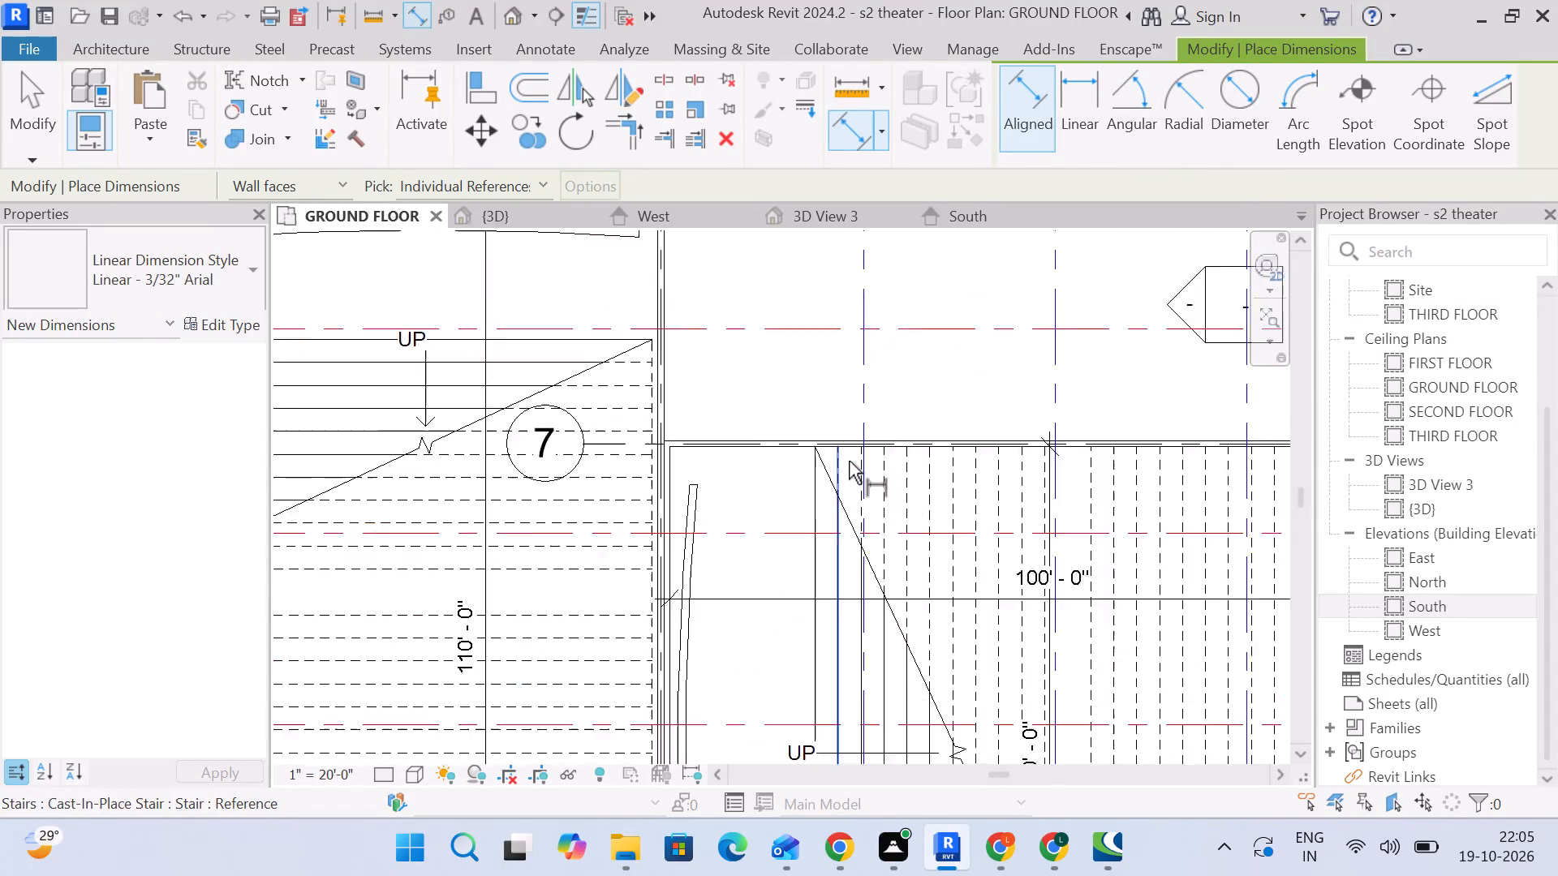
pyautogui.scroll(1, 849, 461)
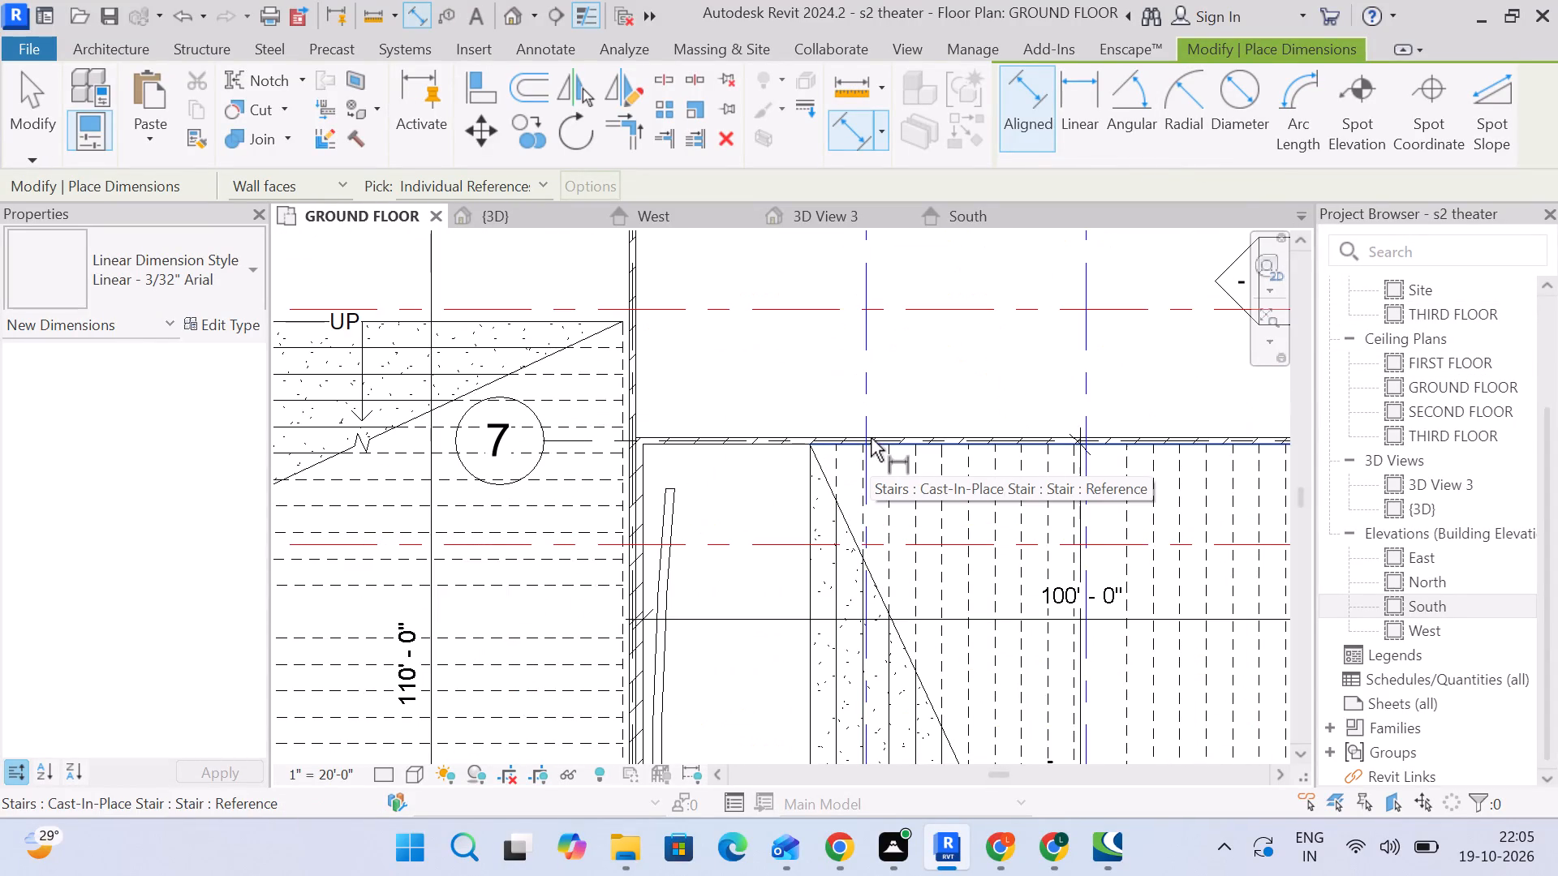
pyautogui.scroll(-4, 871, 438)
pyautogui.moveTo(871, 438); pyautogui.dragTo(819, 459, button='middle')
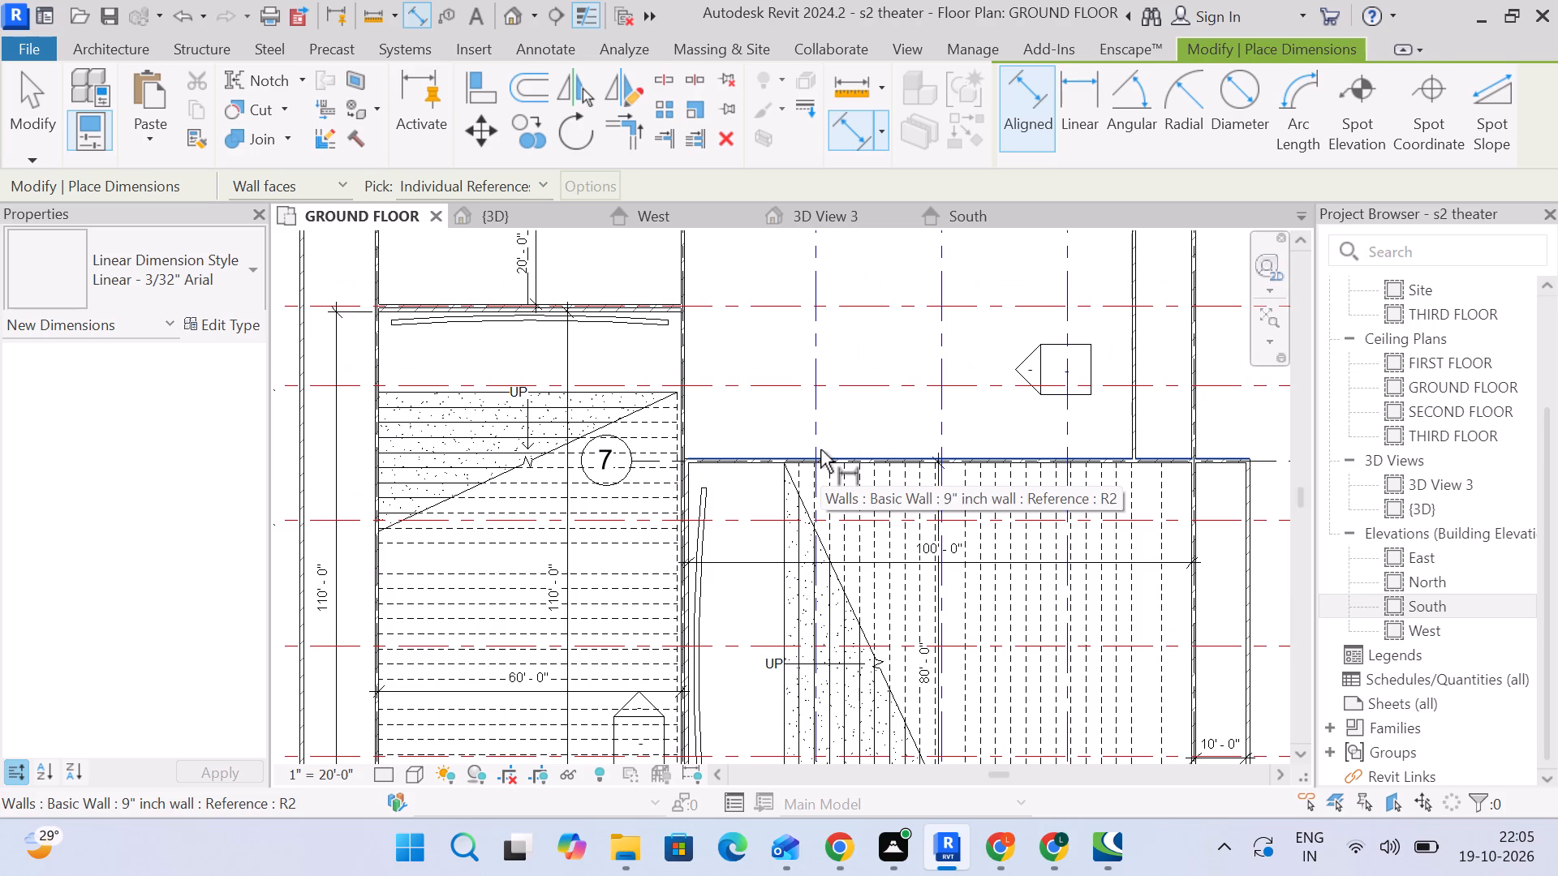
pyautogui.scroll(-4, 892, 489)
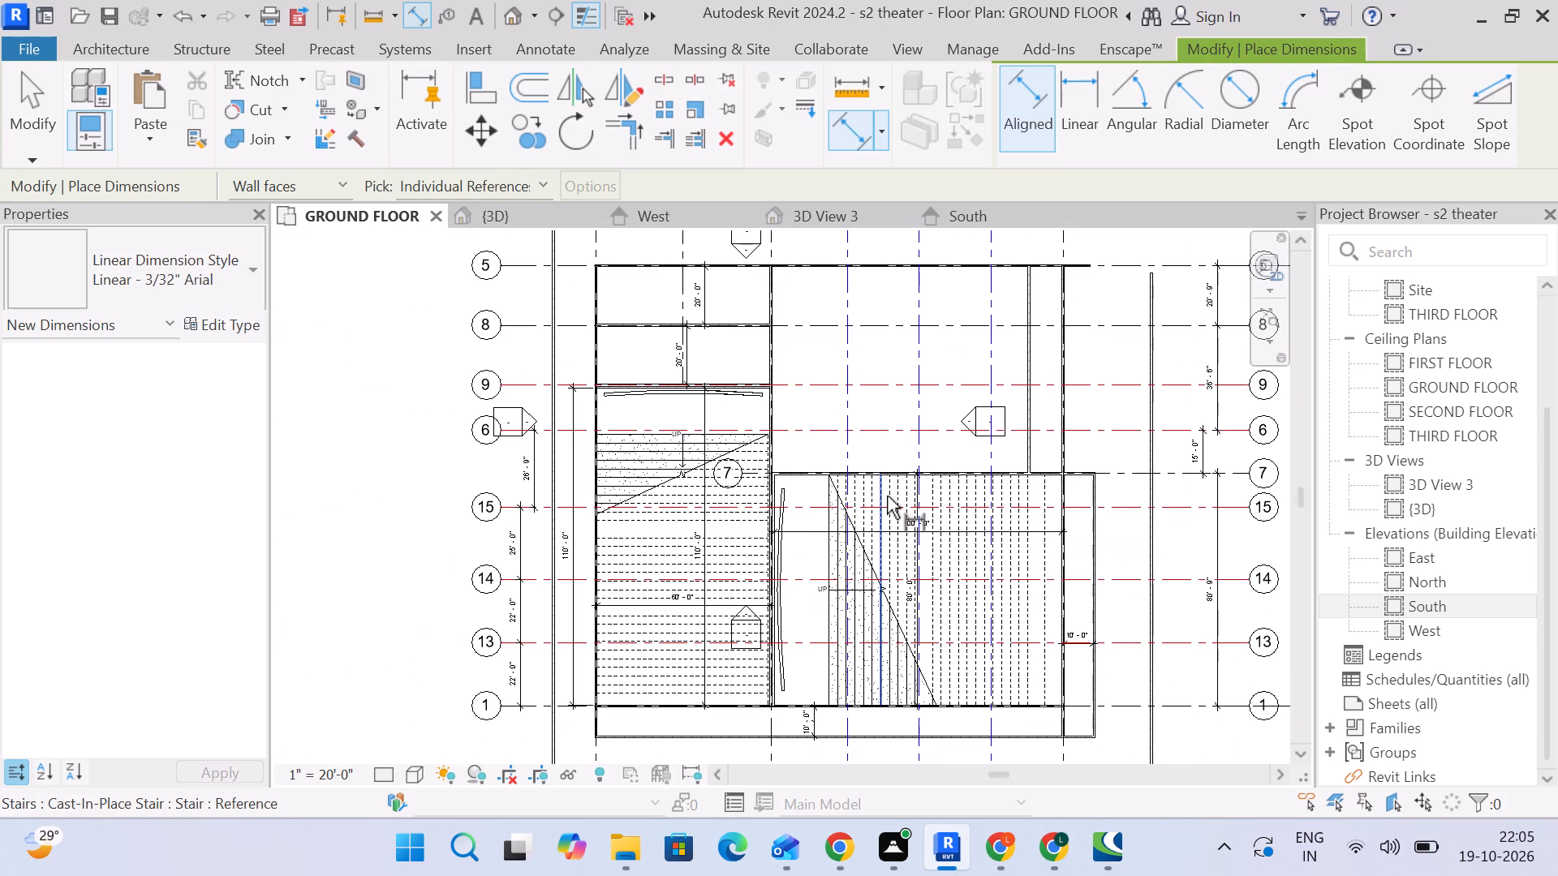
pyautogui.scroll(7, 877, 482)
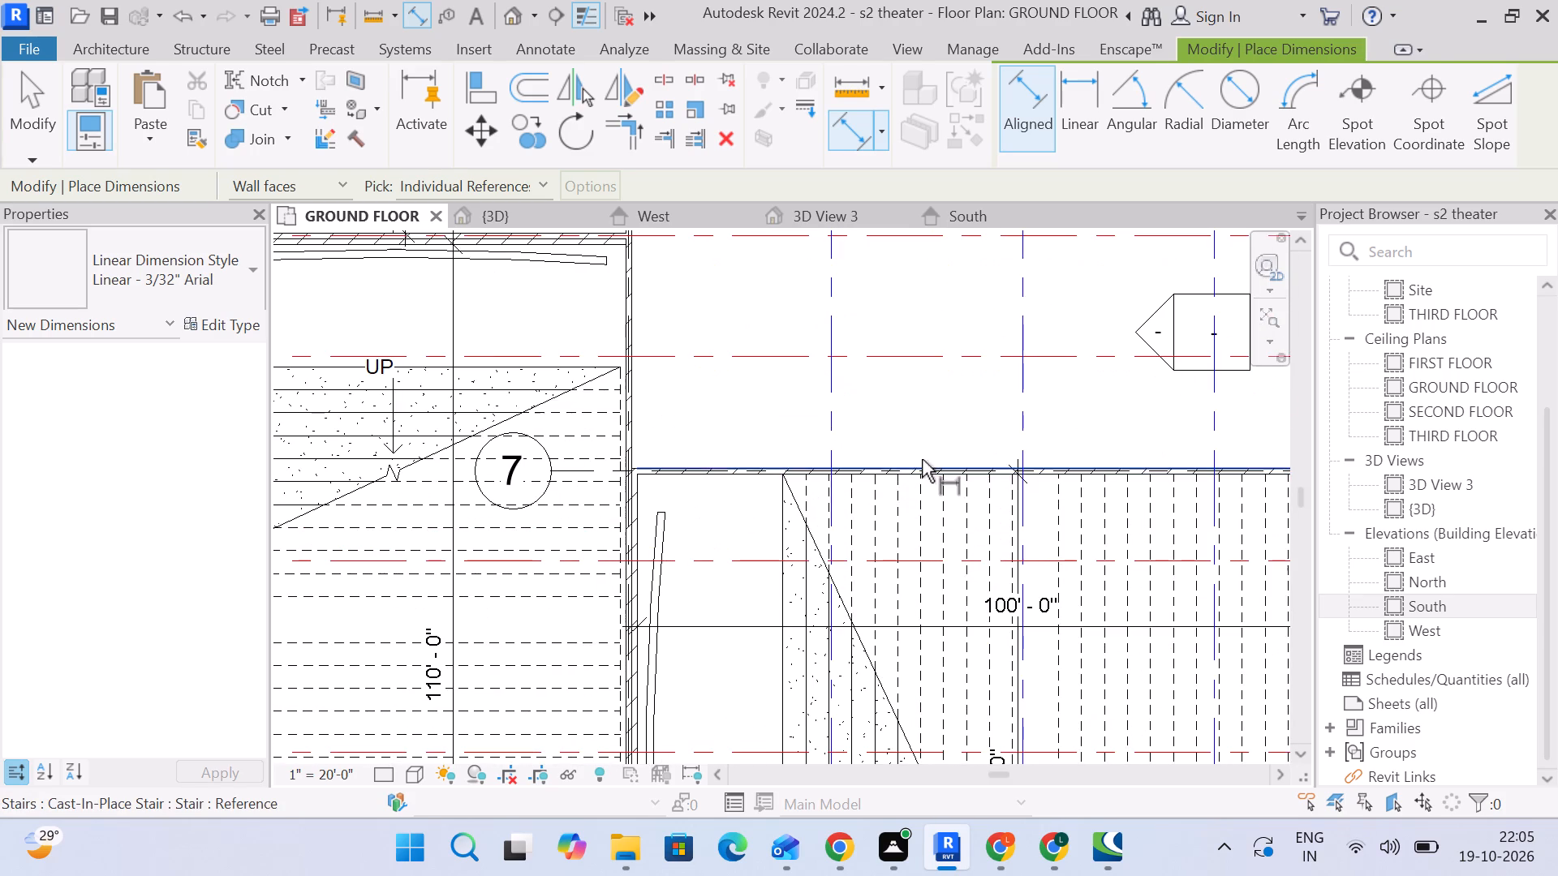
pyautogui.scroll(-5, 921, 457)
pyautogui.moveTo(915, 461); pyautogui.dragTo(794, 423, button='middle')
pyautogui.scroll(1, 794, 423)
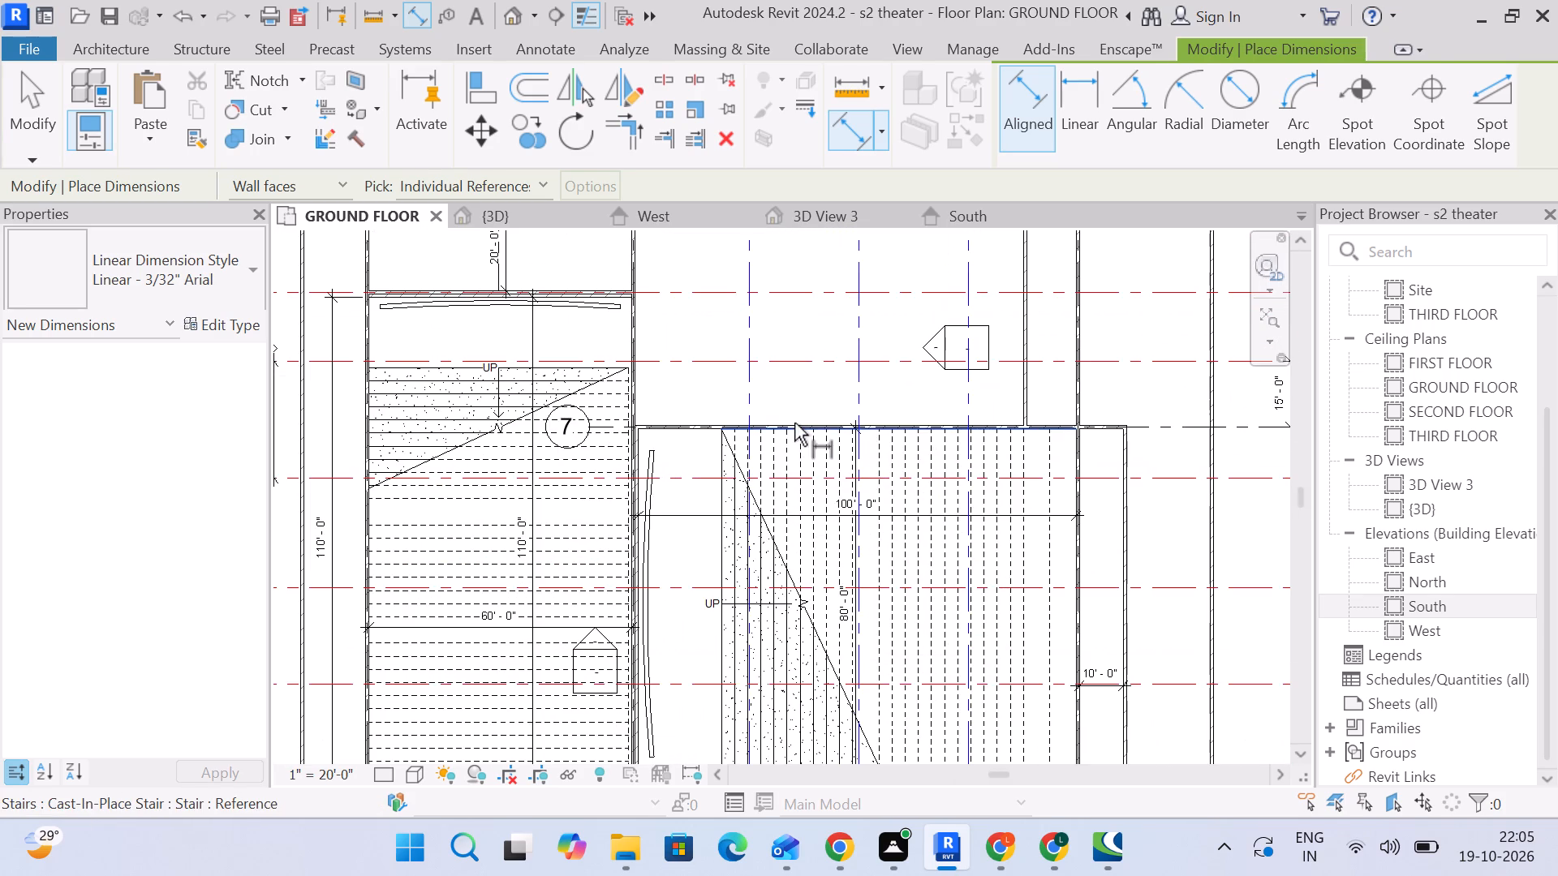
pyautogui.scroll(-3, 798, 419)
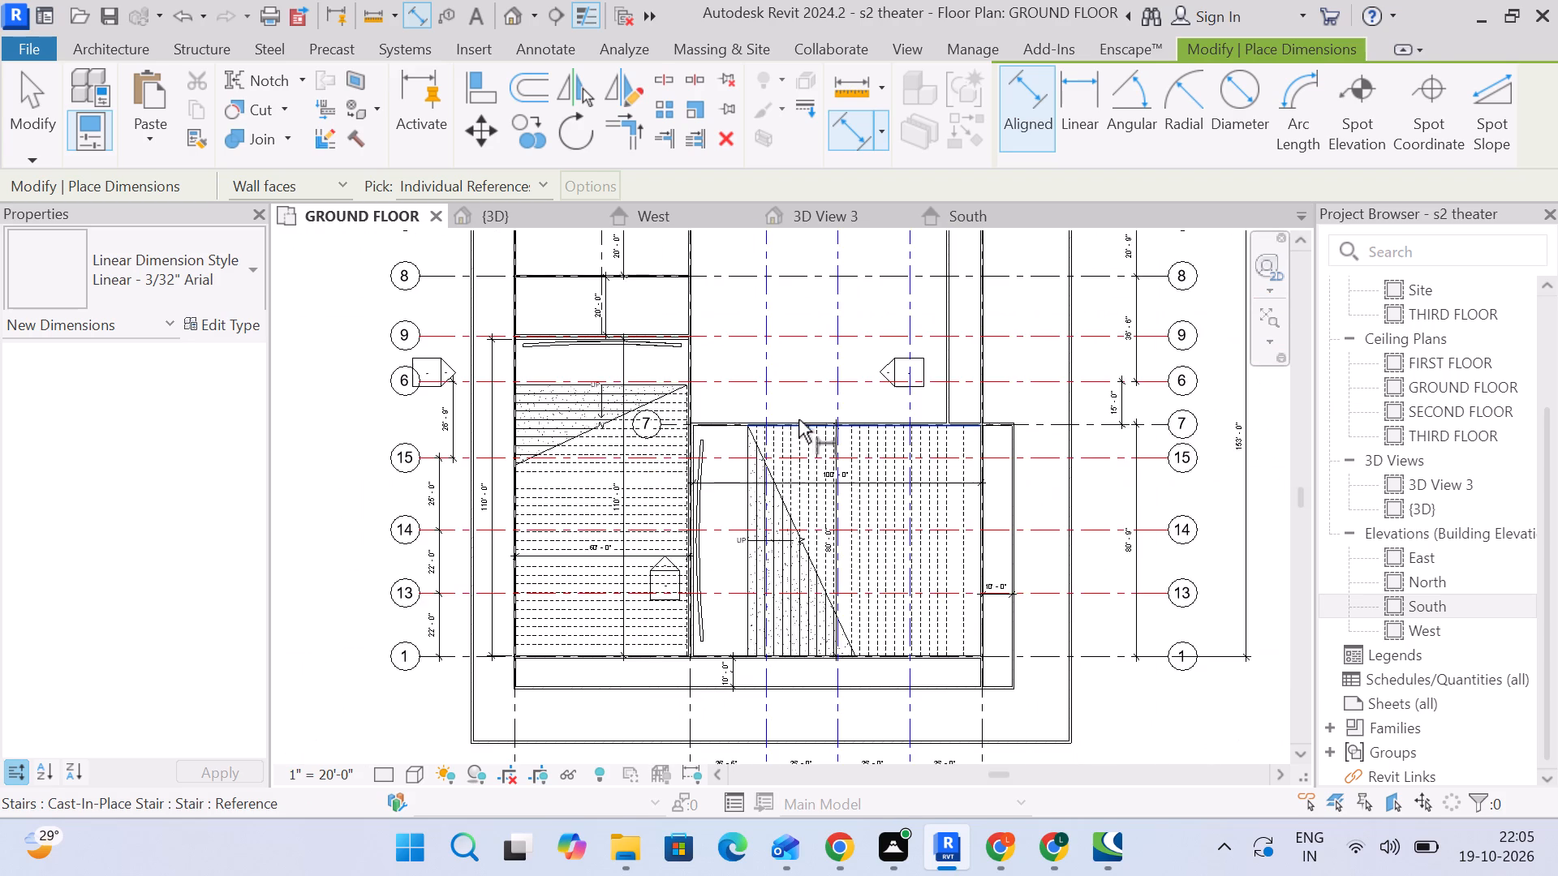
pyautogui.moveTo(798, 419); pyautogui.dragTo(694, 429, button='middle')
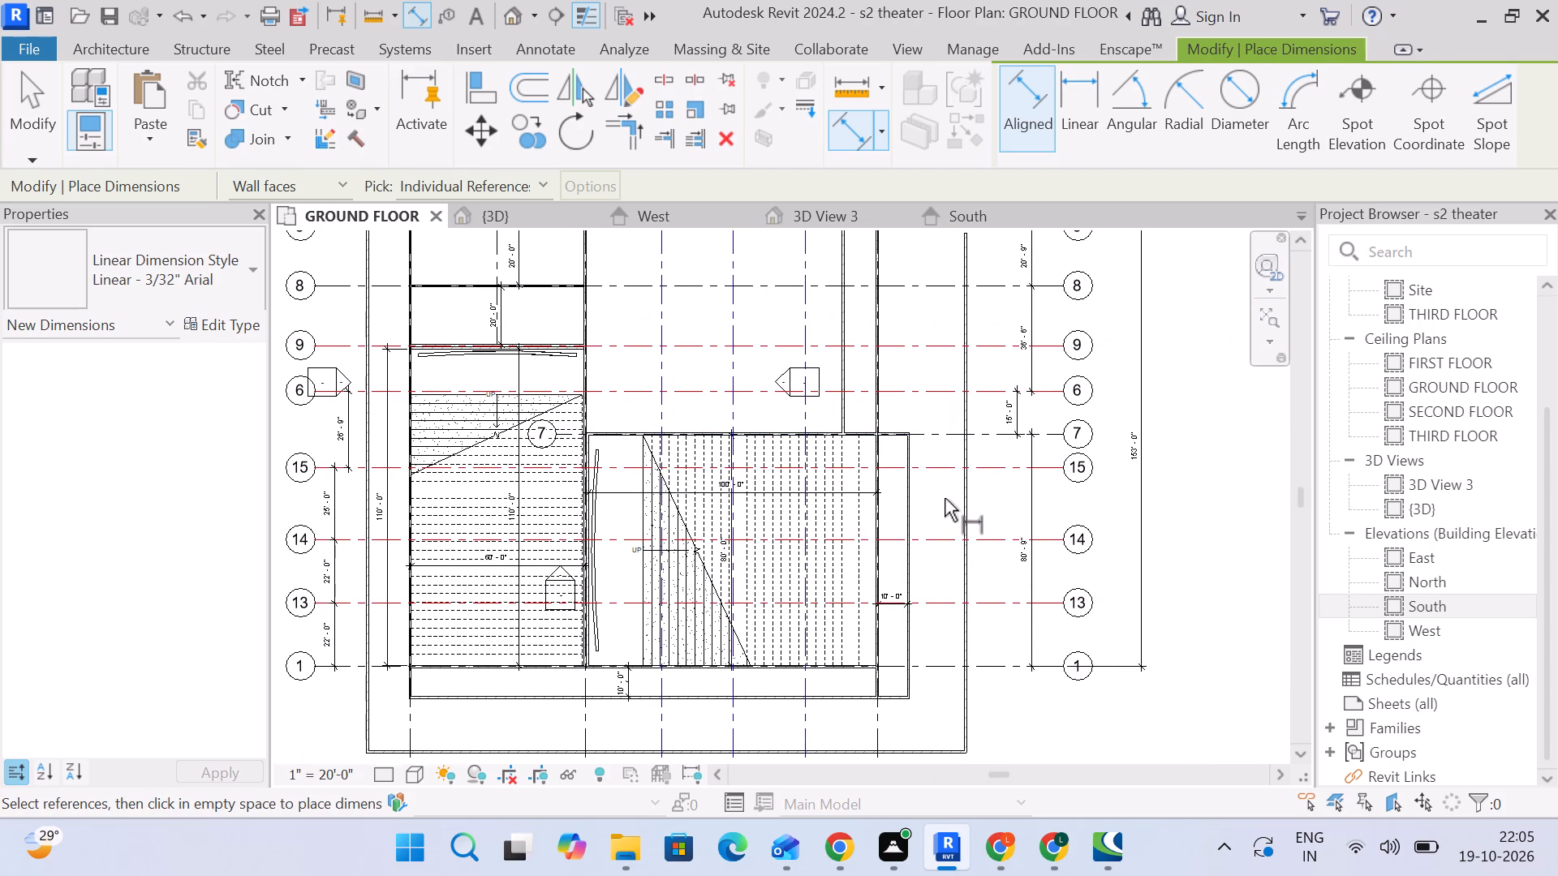
pyautogui.moveTo(862, 402); pyautogui.dragTo(866, 528, button='middle')
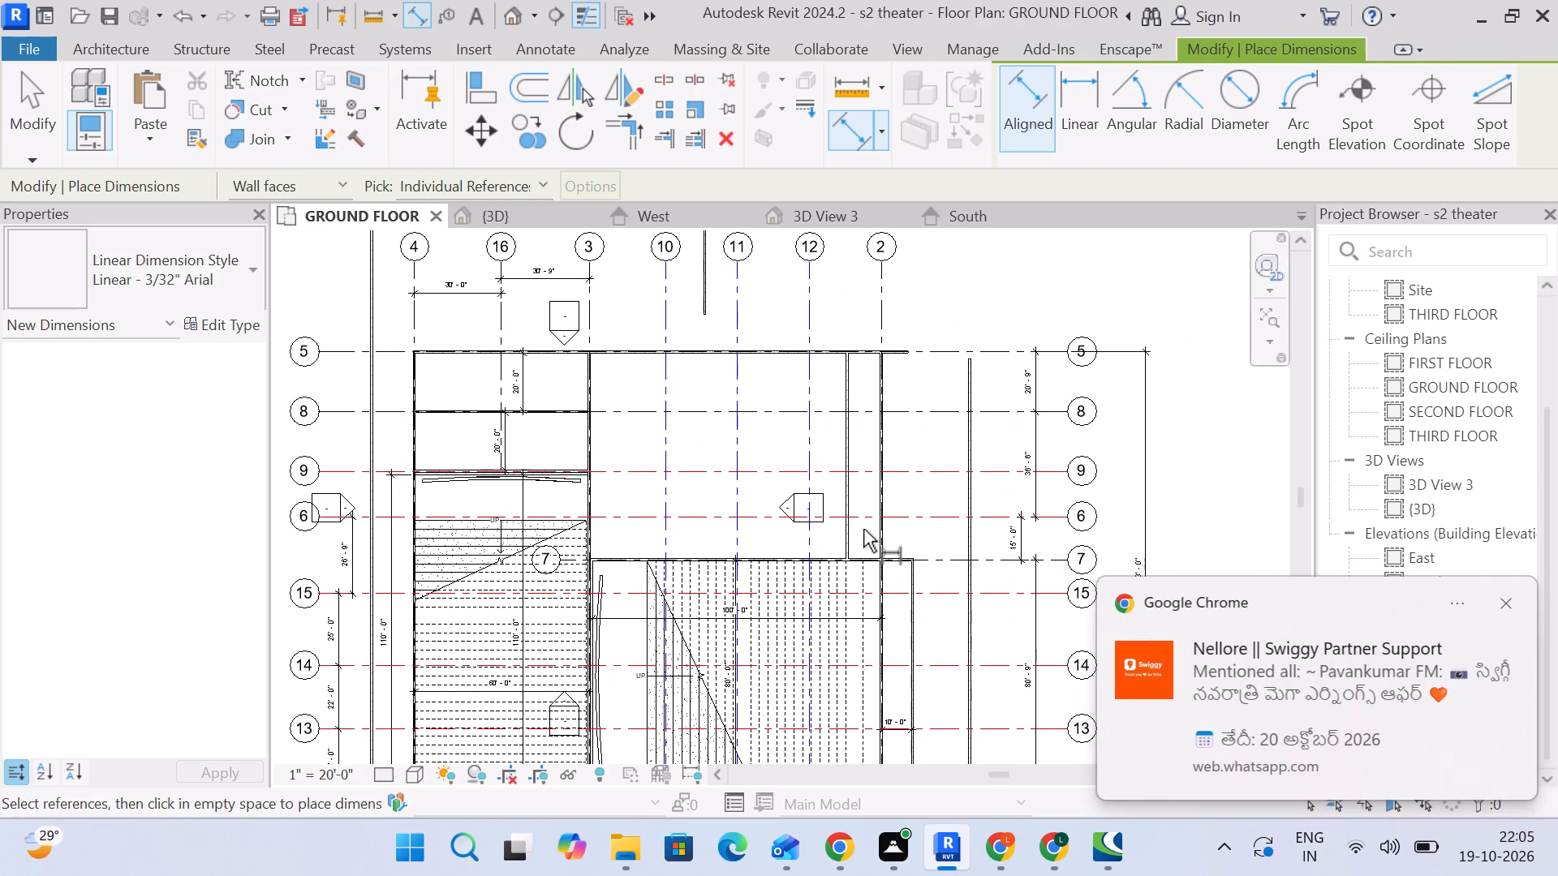
# Examine the open area north of grid 7 and how the surrounding grids relate to the stairs and hall walls.
pyautogui.click(1504, 611)
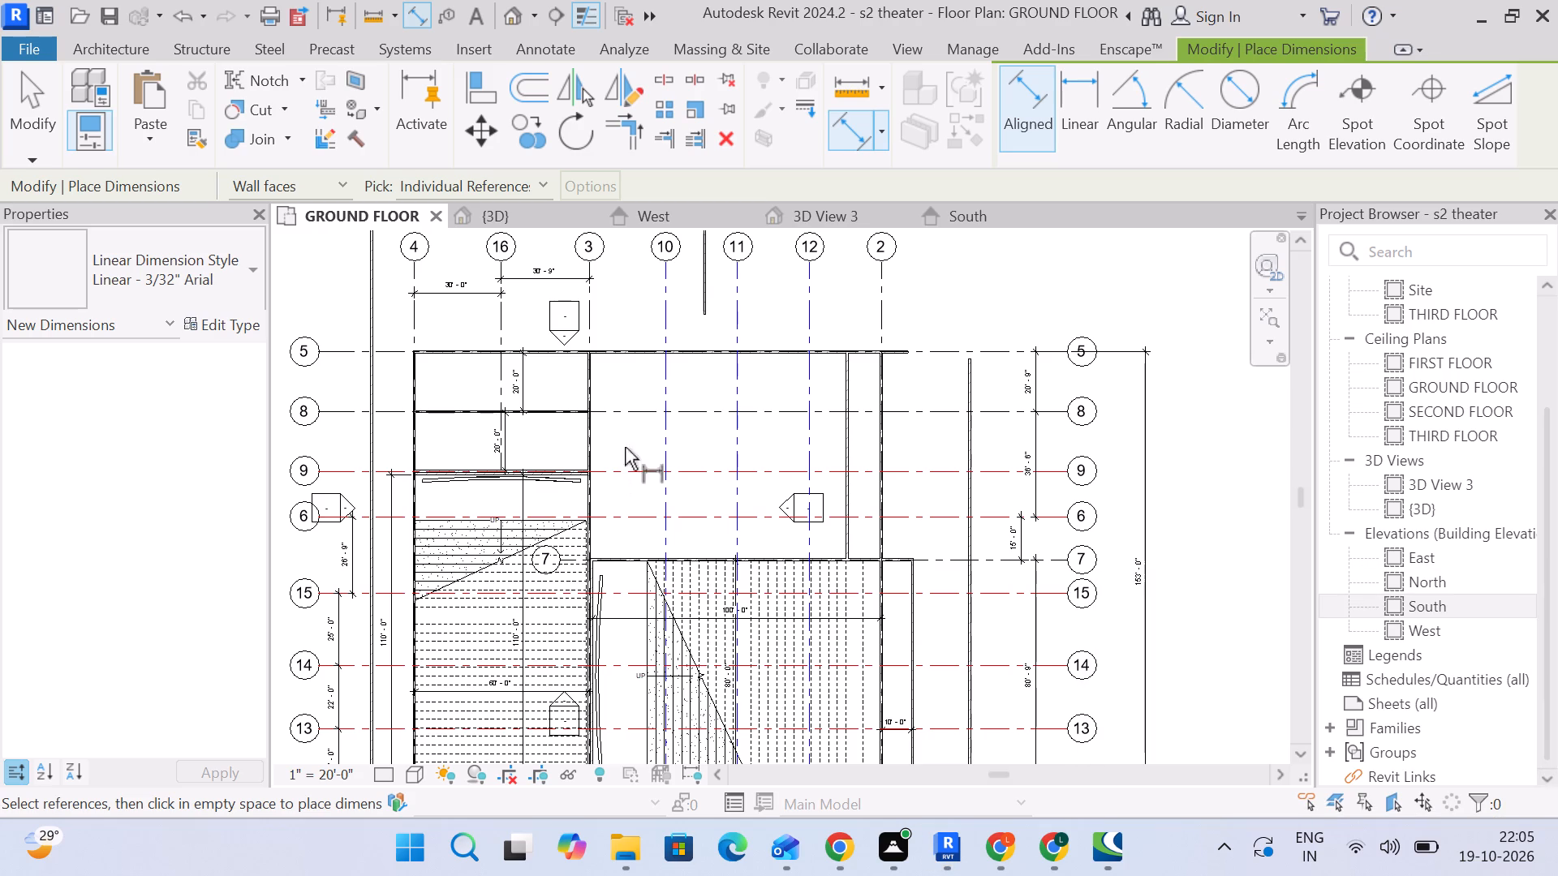
pyautogui.scroll(3, 670, 395)
pyautogui.moveTo(691, 431); pyautogui.dragTo(682, 365, button='middle')
pyautogui.scroll(1, 682, 365)
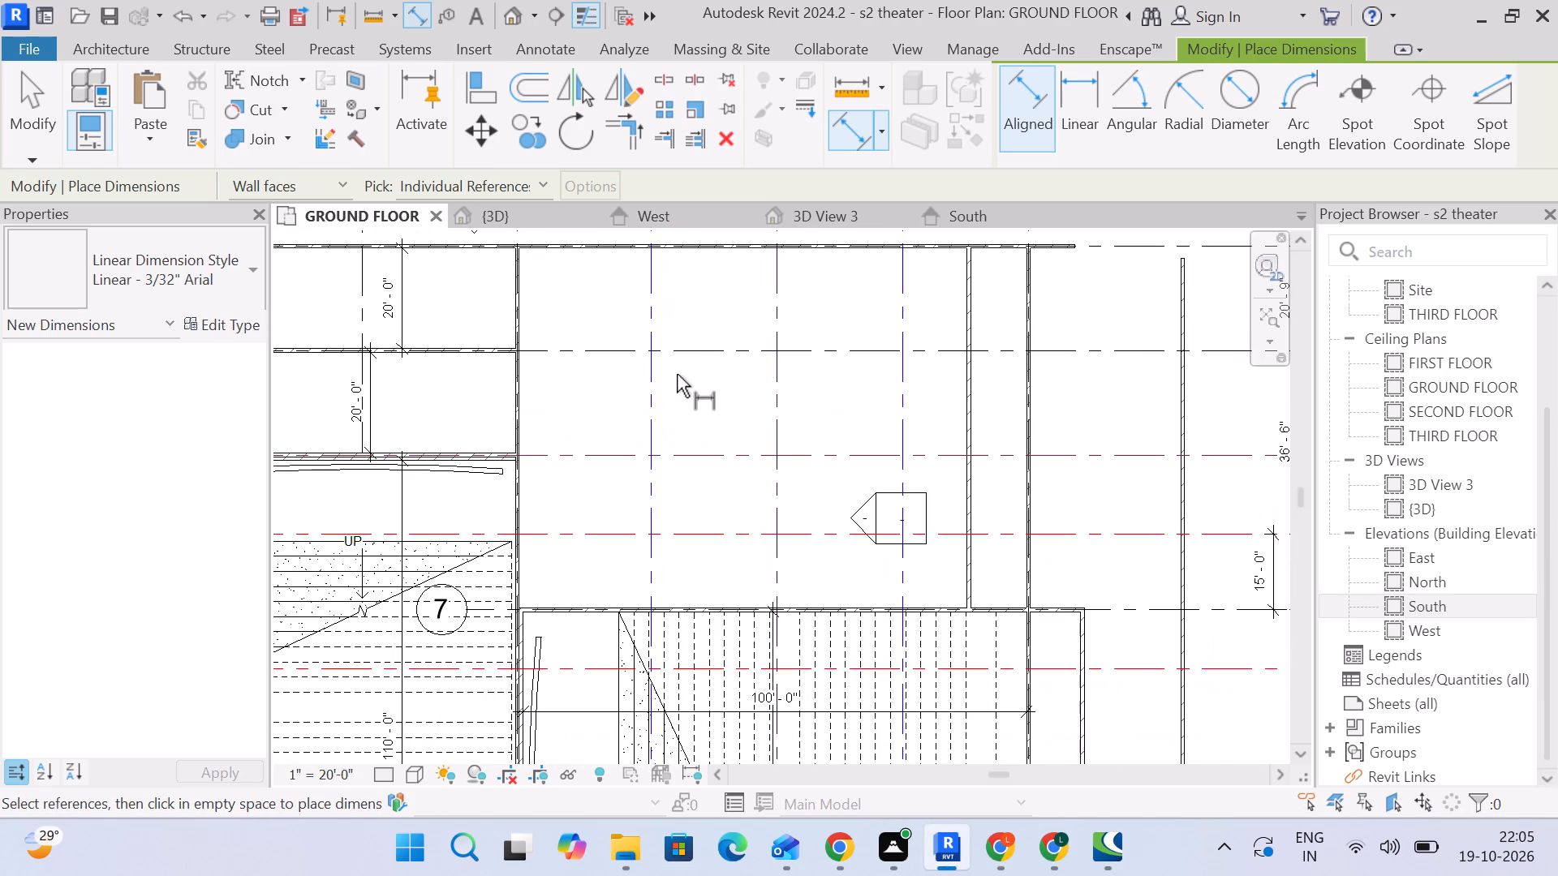
pyautogui.scroll(-3, 677, 374)
pyautogui.moveTo(678, 374); pyautogui.dragTo(668, 316, button='middle')
pyautogui.scroll(-2, 668, 316)
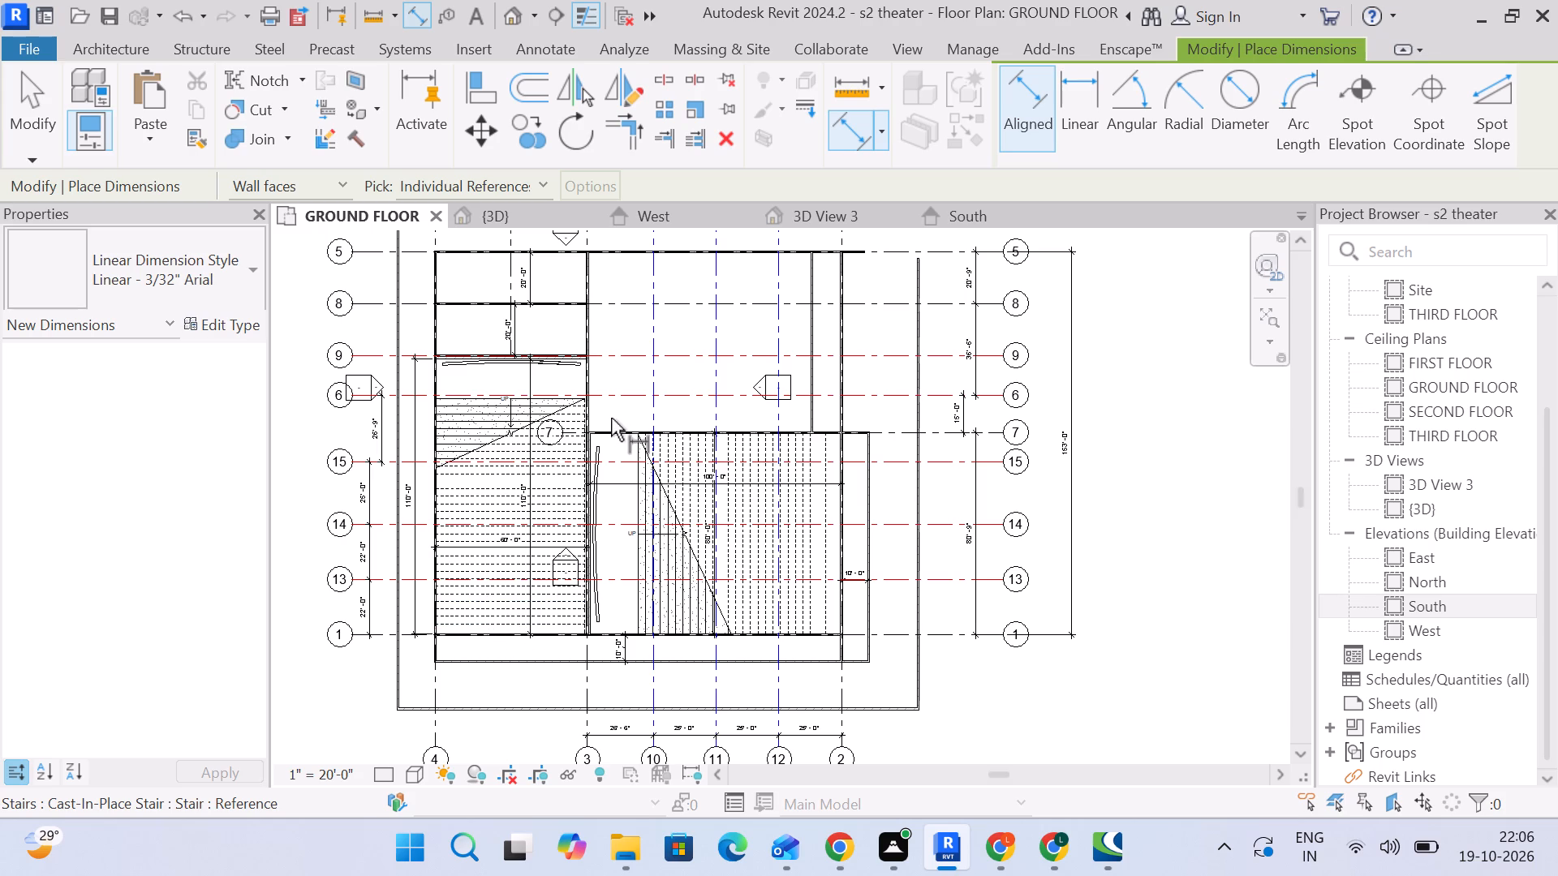
pyautogui.moveTo(655, 441); pyautogui.dragTo(634, 511, button='middle')
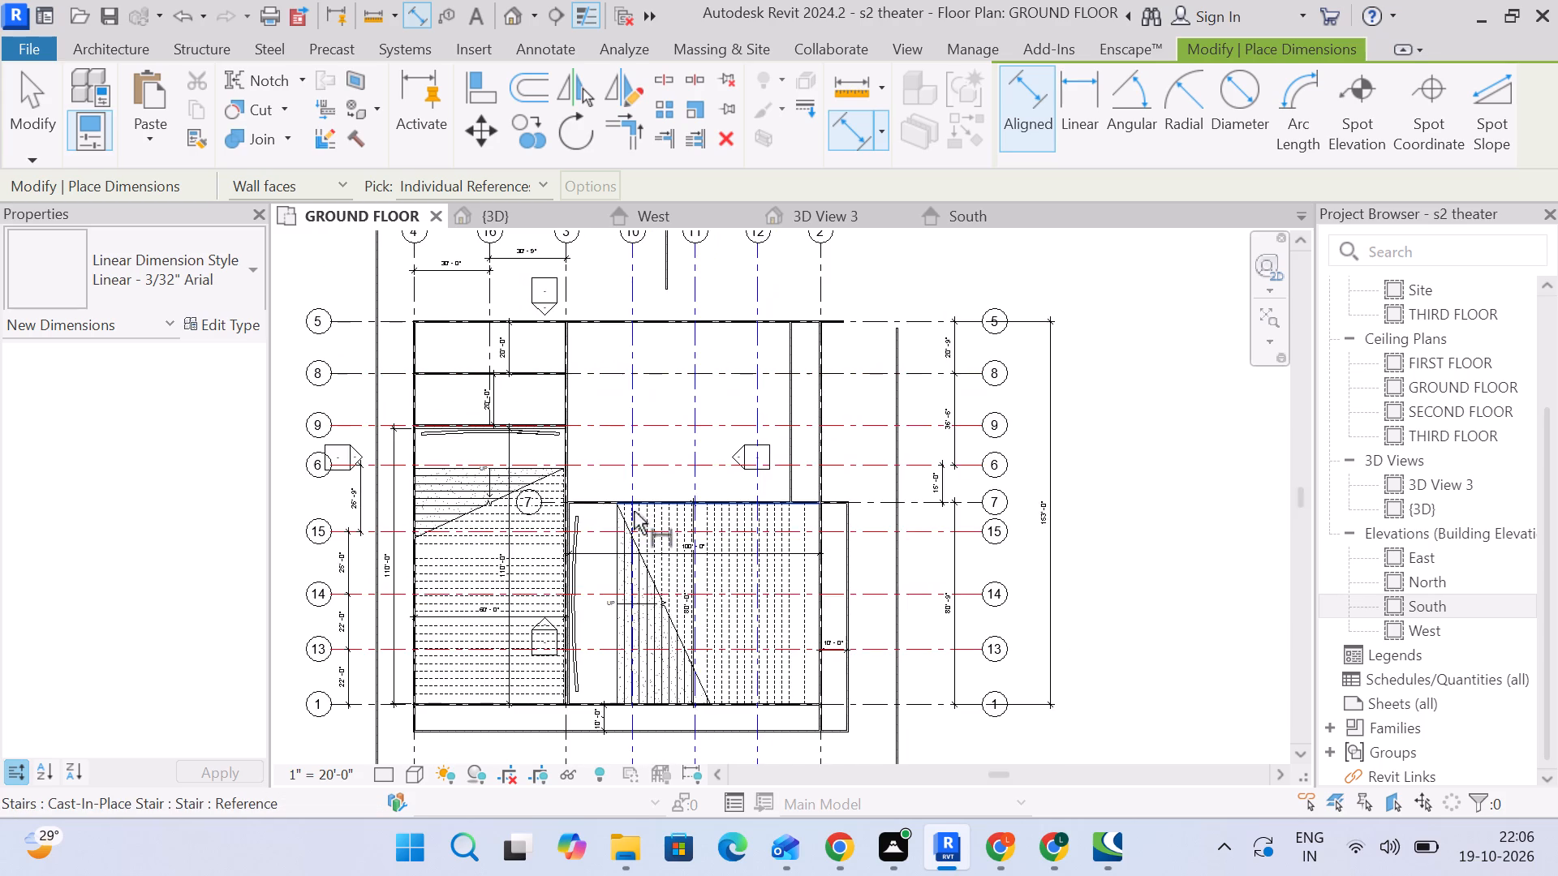
pyautogui.scroll(4, 544, 478)
pyautogui.scroll(-3, 545, 474)
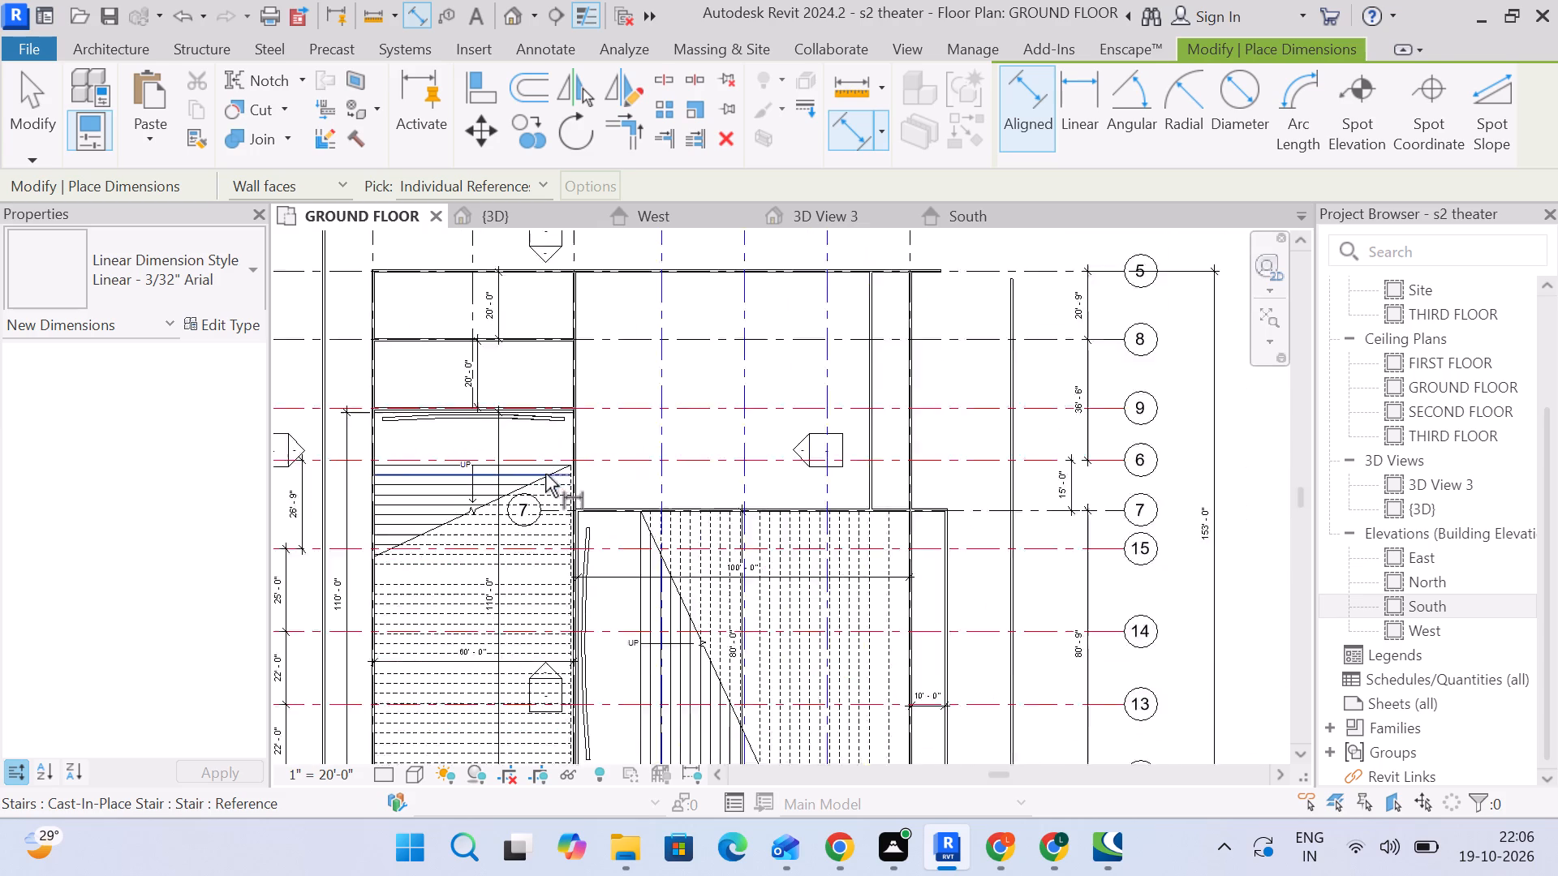
pyautogui.moveTo(545, 474); pyautogui.dragTo(548, 413, button='middle')
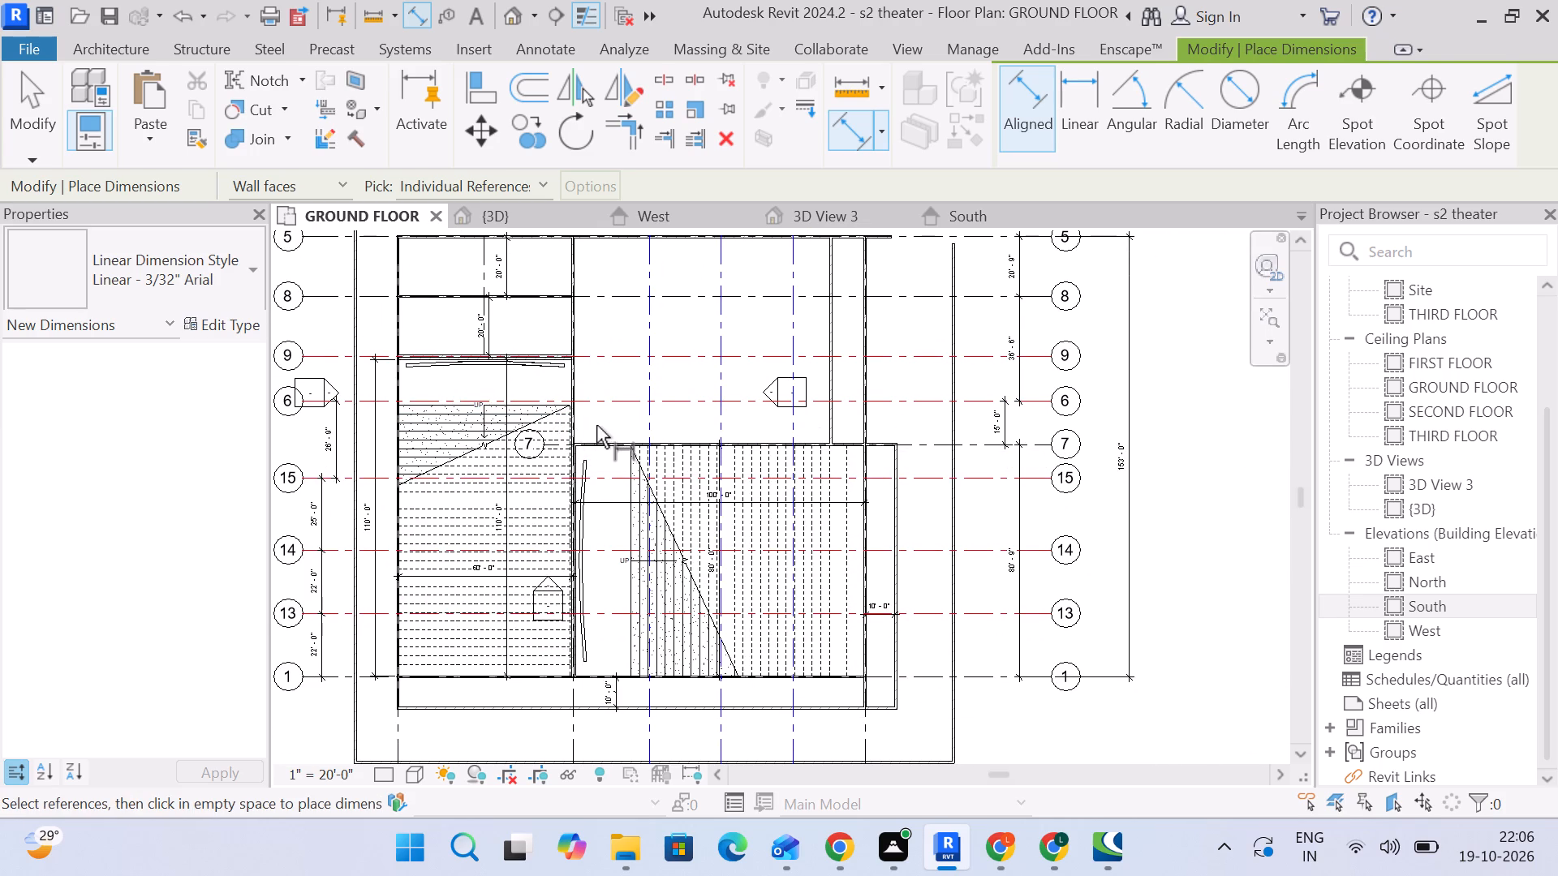
# Add an aligned dimension between horizontal grids 6 and 9, placed just outside their west-end bubbles.
pyautogui.moveTo(600, 429); pyautogui.dragTo(660, 535, button='middle')
pyautogui.scroll(3, 390, 494)
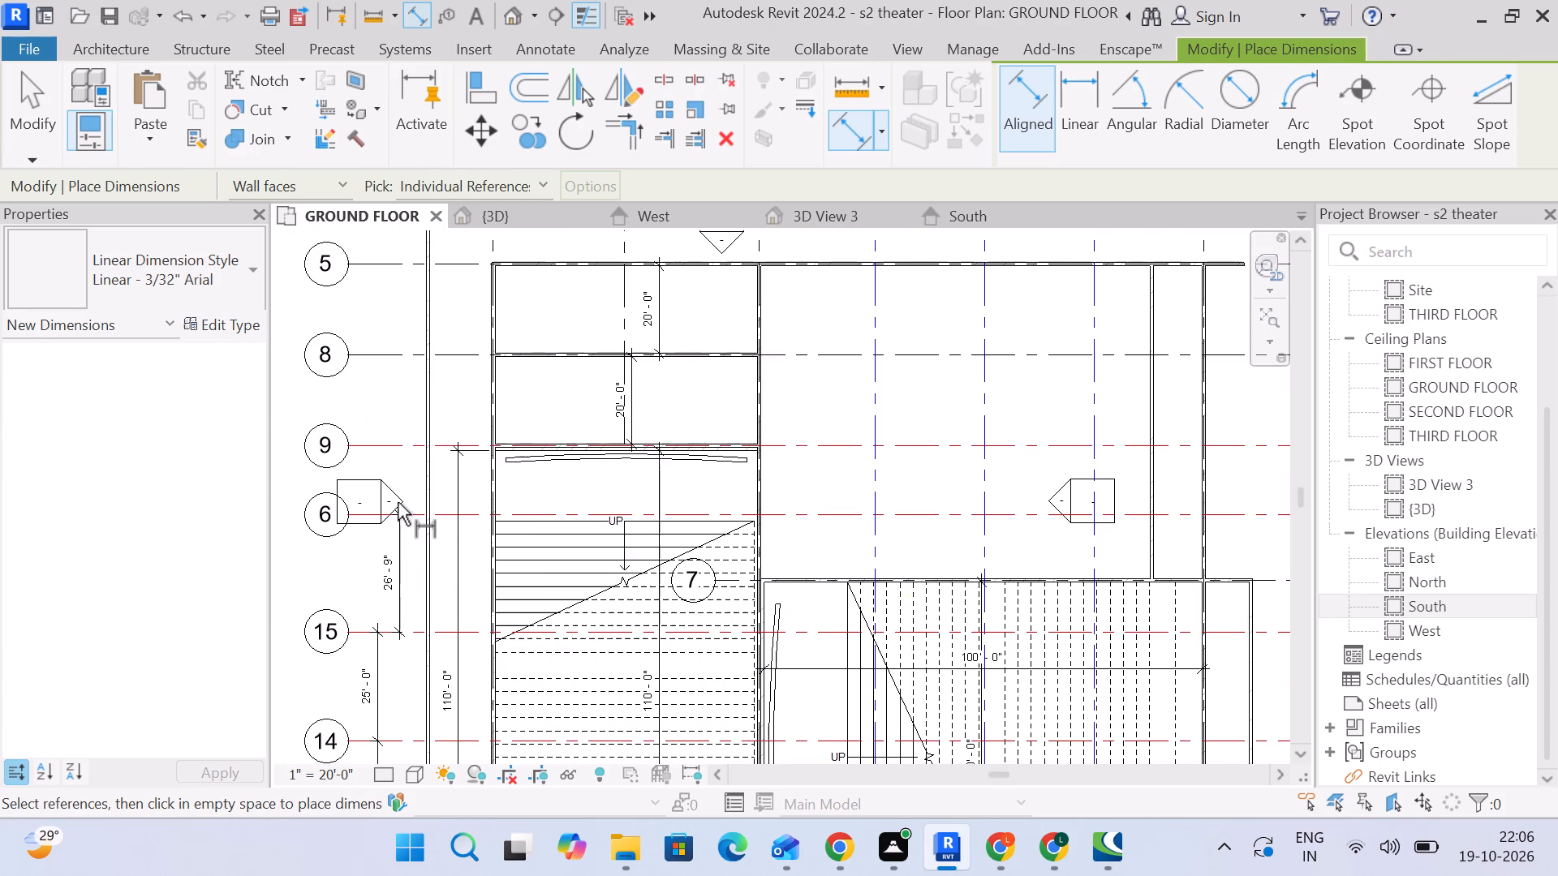
pyautogui.click(412, 513)
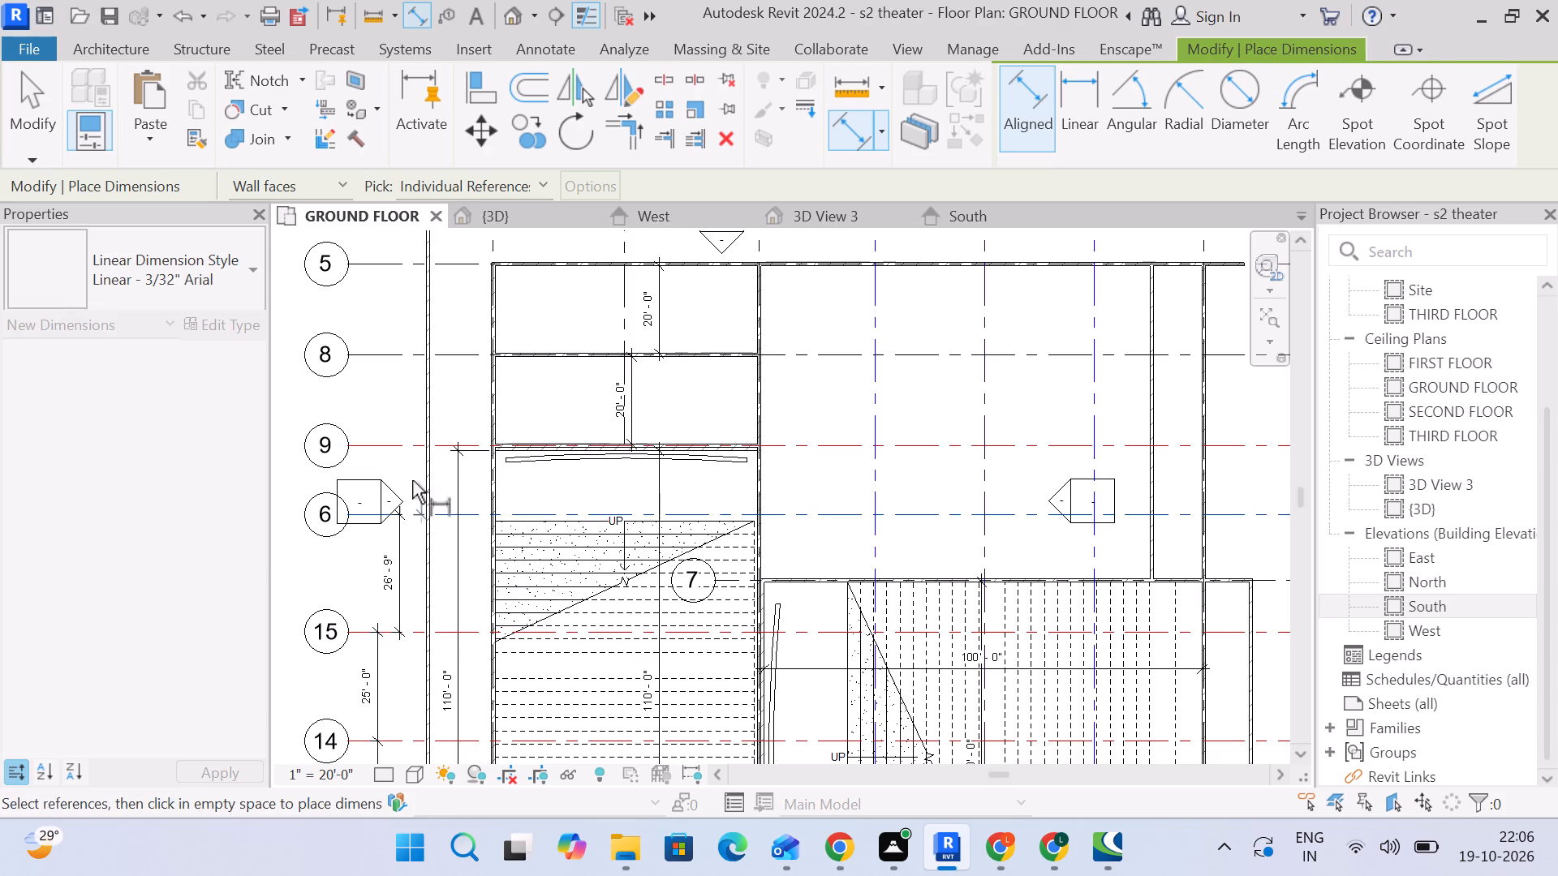
pyautogui.click(404, 447)
pyautogui.scroll(-2, 417, 483)
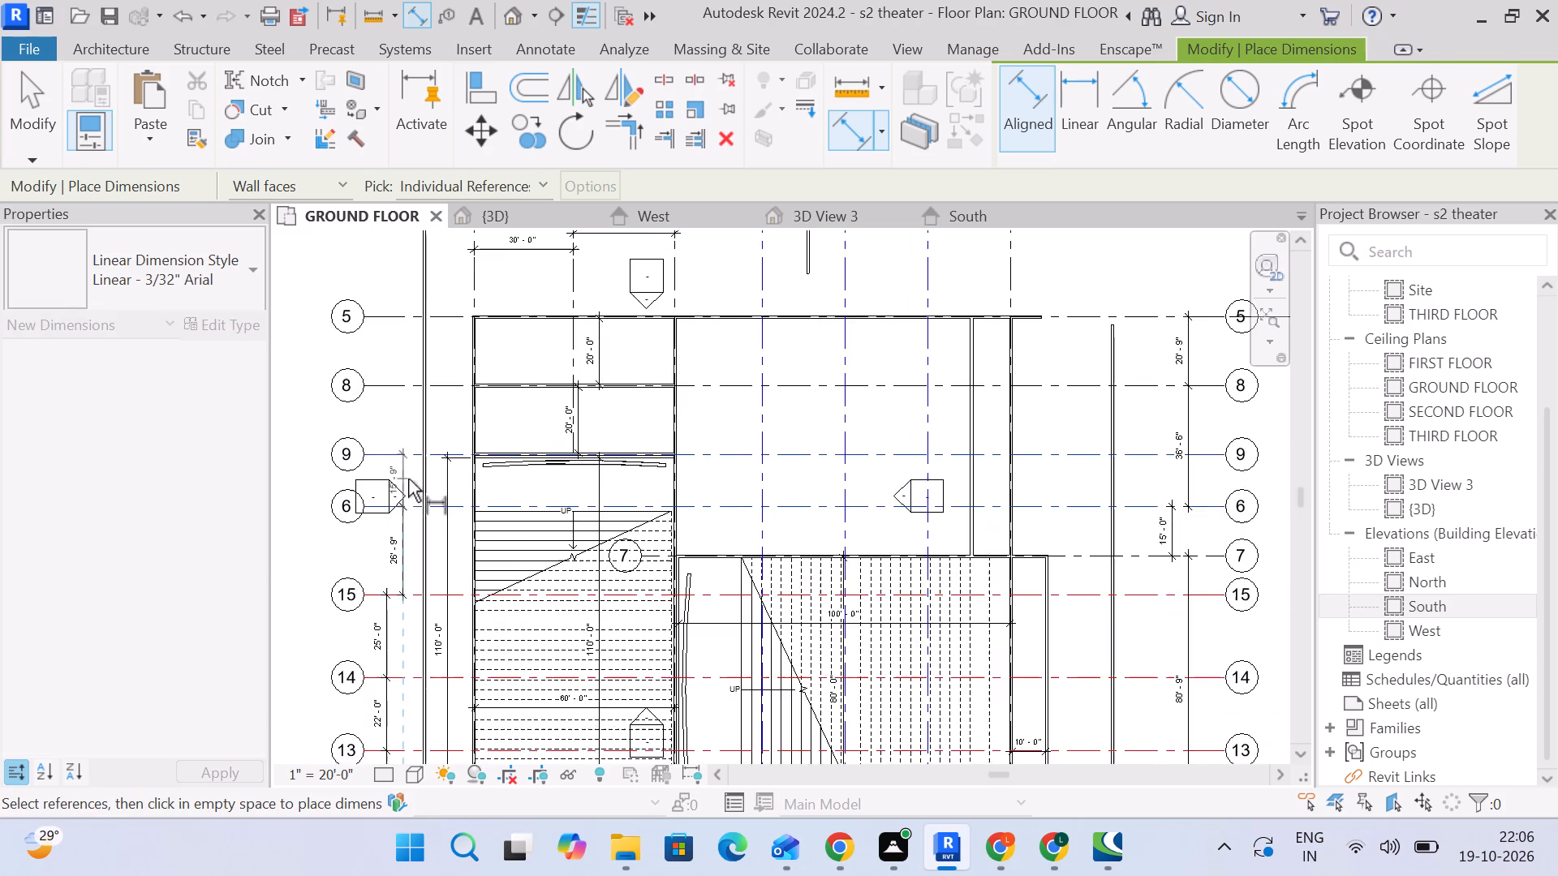
pyautogui.moveTo(408, 479); pyautogui.dragTo(556, 473, button='middle')
pyautogui.moveTo(455, 469); pyautogui.dragTo(463, 469)
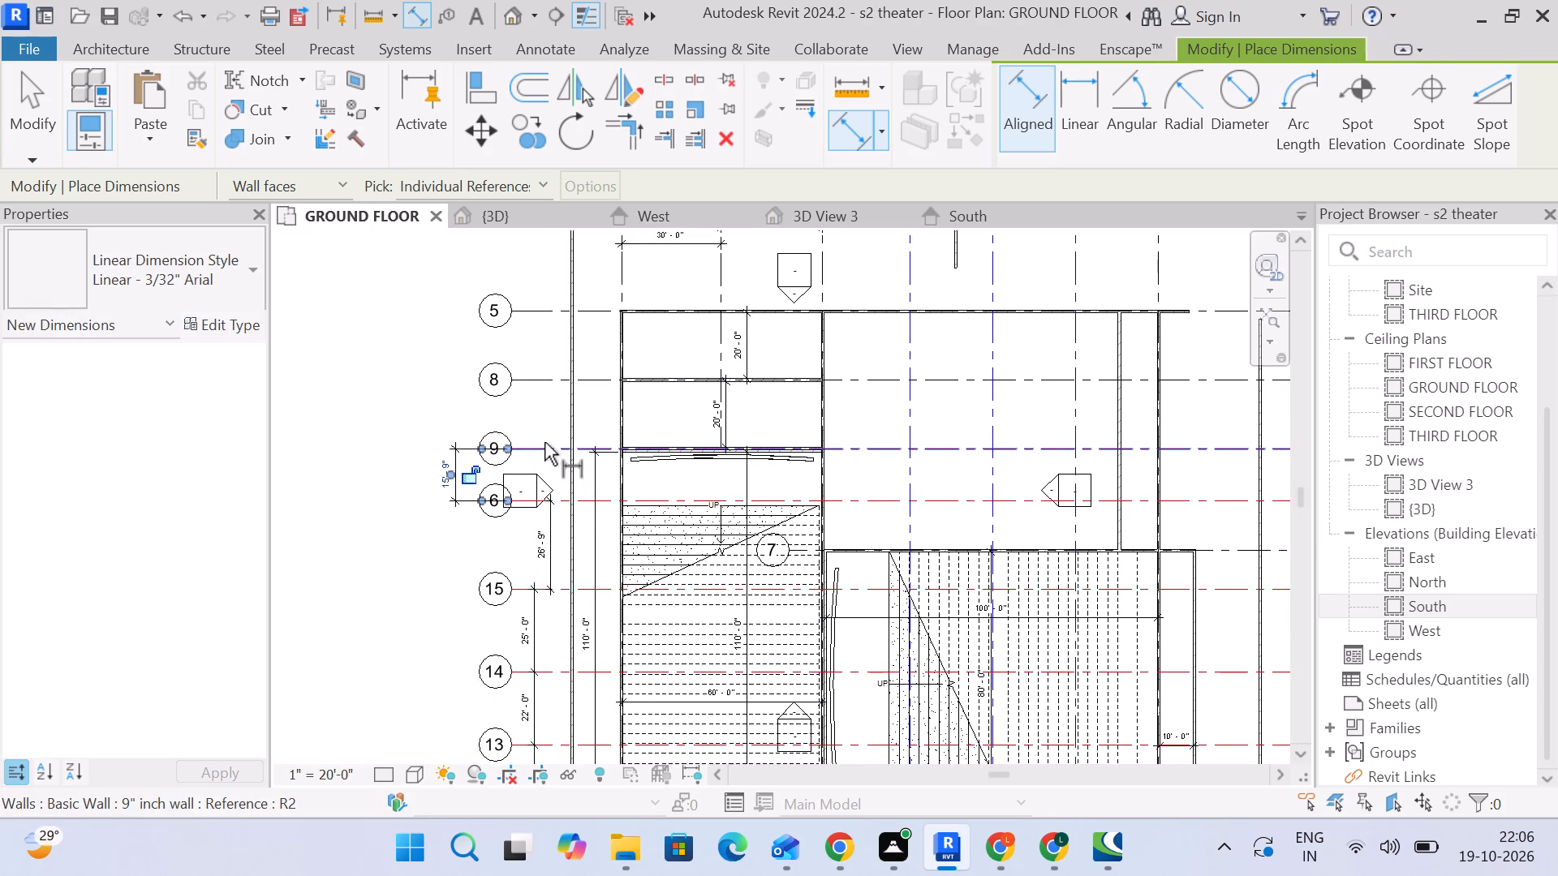
# Add aligned dimensions between horizontal grids 9 and 8 and between 8 and 5 beside their west-end bubbles.
pyautogui.click(544, 442)
pyautogui.click(541, 379)
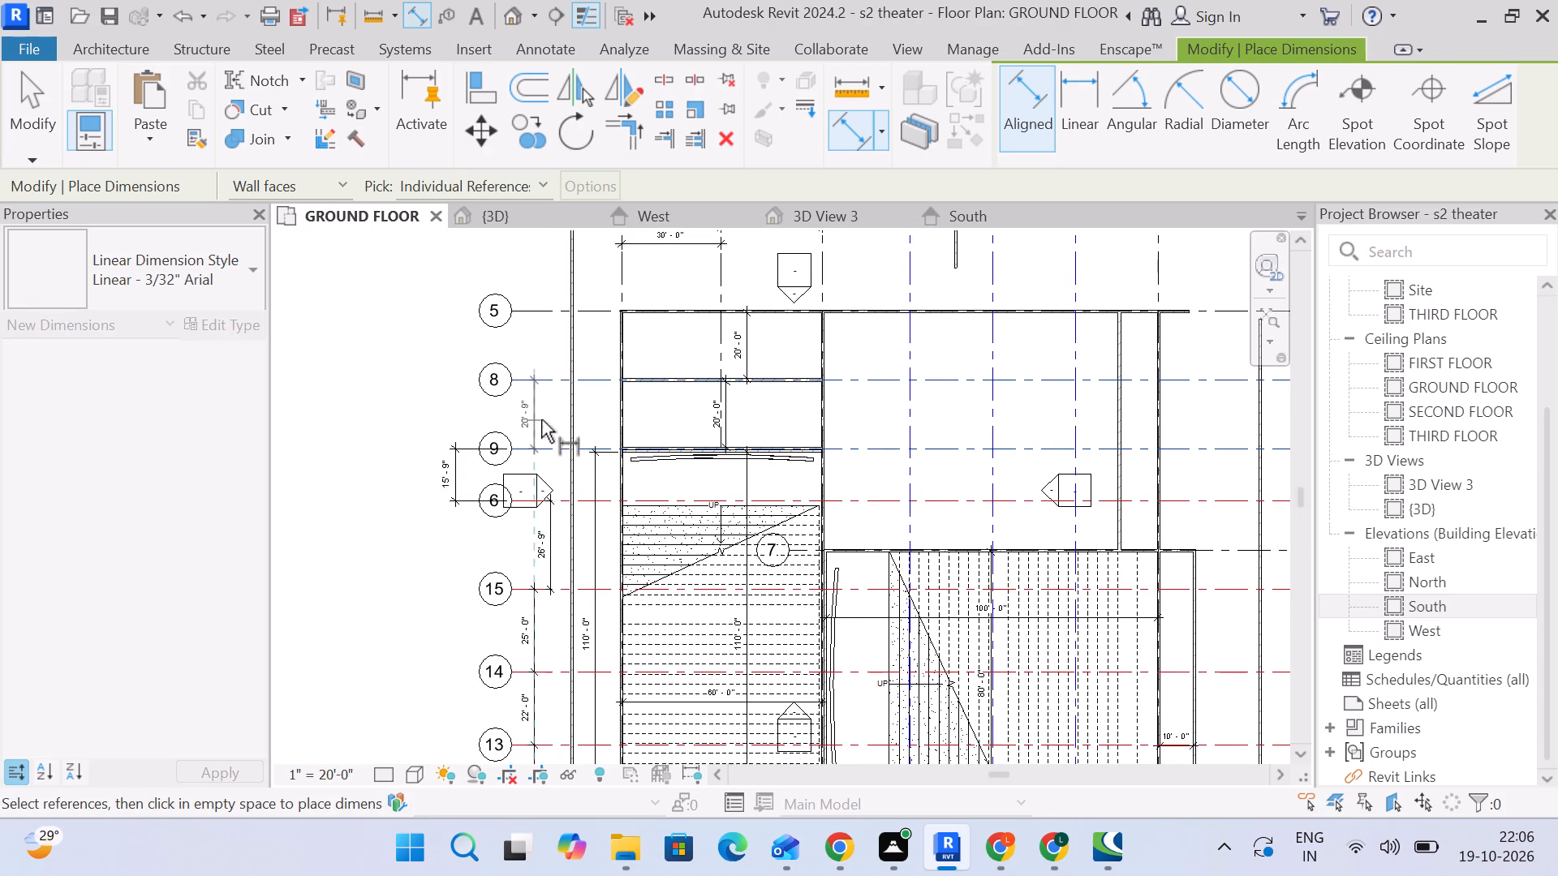
pyautogui.click(541, 419)
pyautogui.click(551, 382)
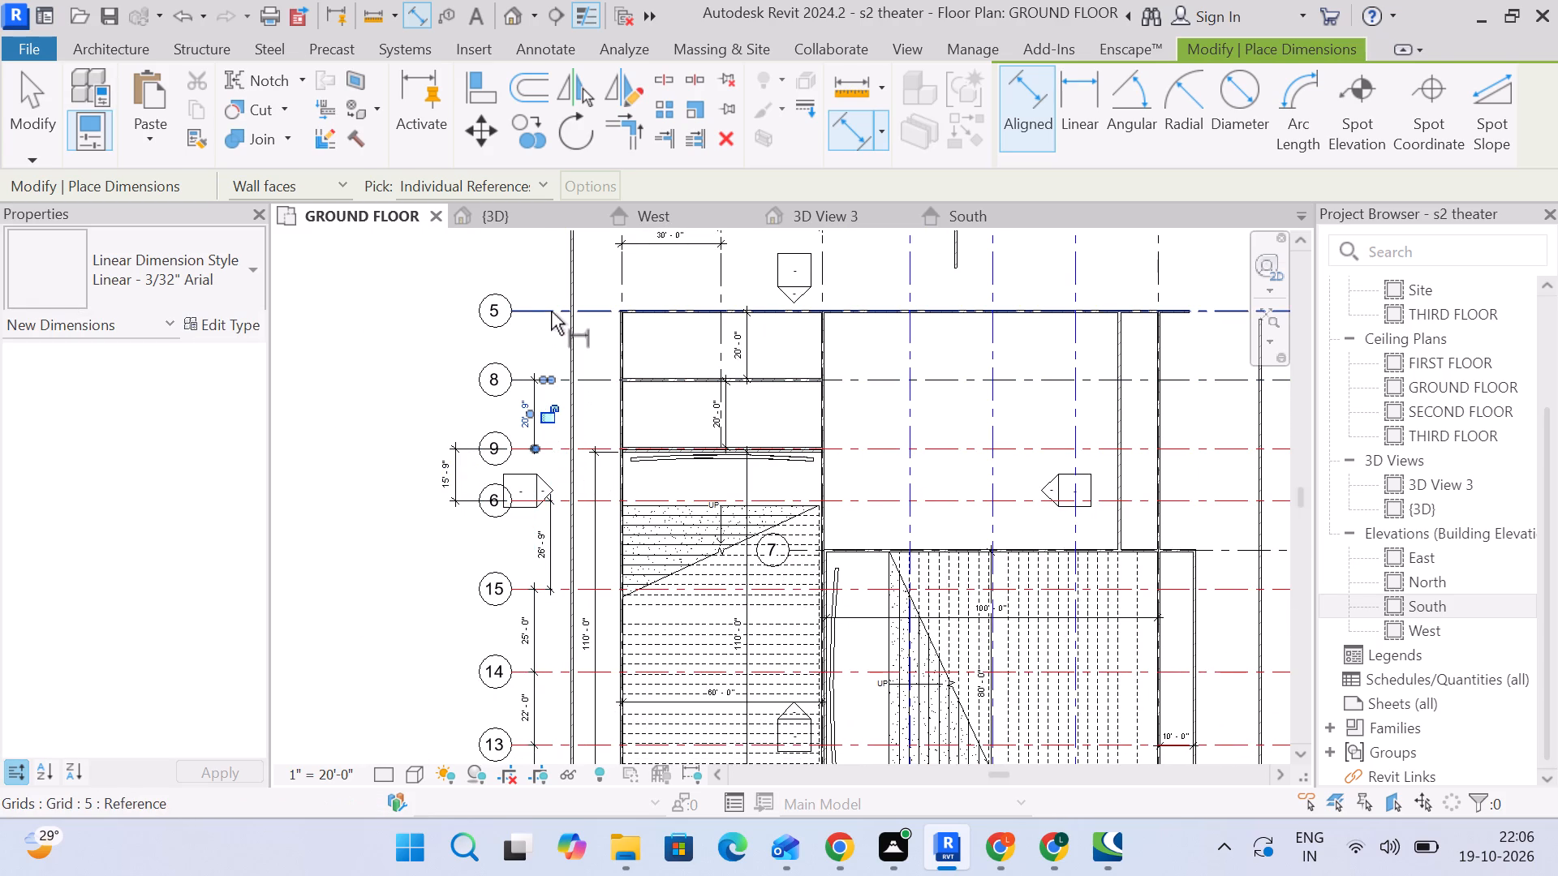
pyautogui.click(550, 310)
pyautogui.click(552, 378)
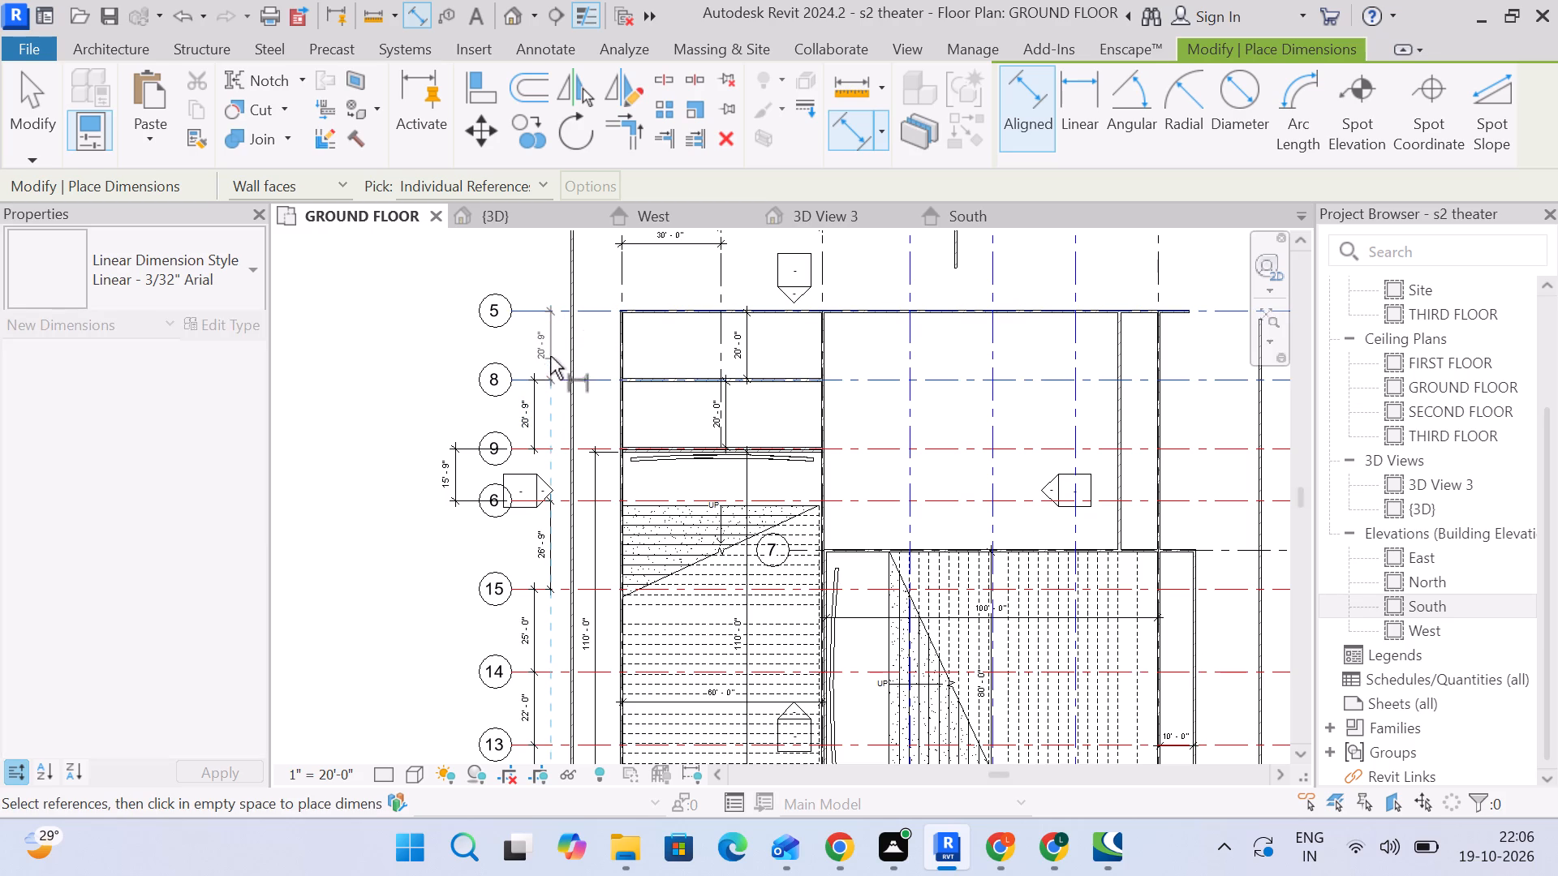
pyautogui.click(551, 346)
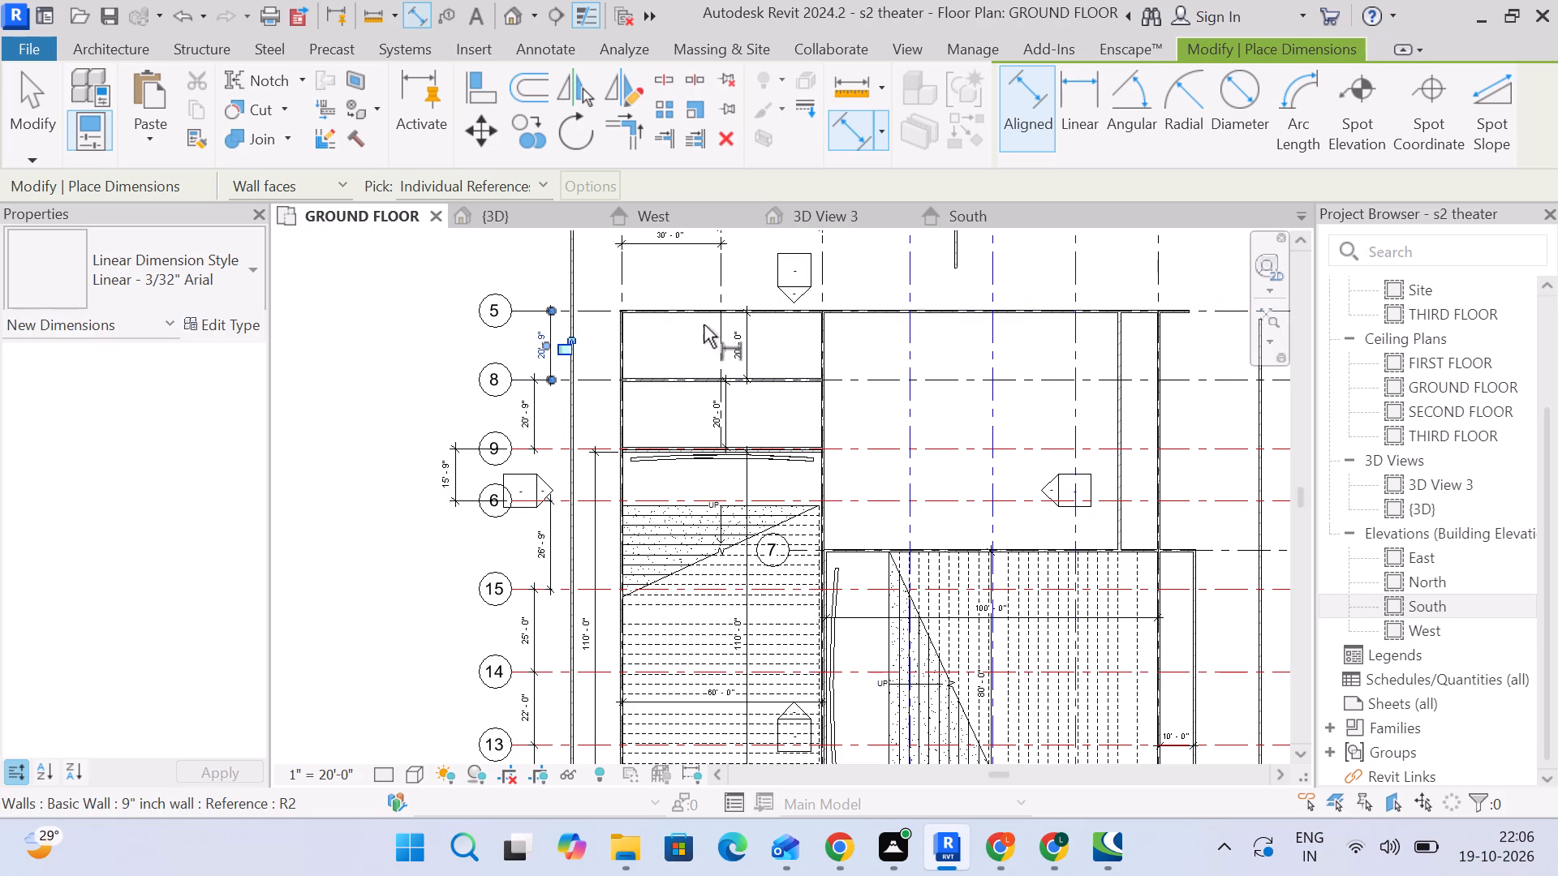
# Add a line of aligned dimensions between vertical grids 3, 10, 11, 12 and 2 below their north-end bubbles.
pyautogui.moveTo(711, 274); pyautogui.dragTo(557, 389, button='middle')
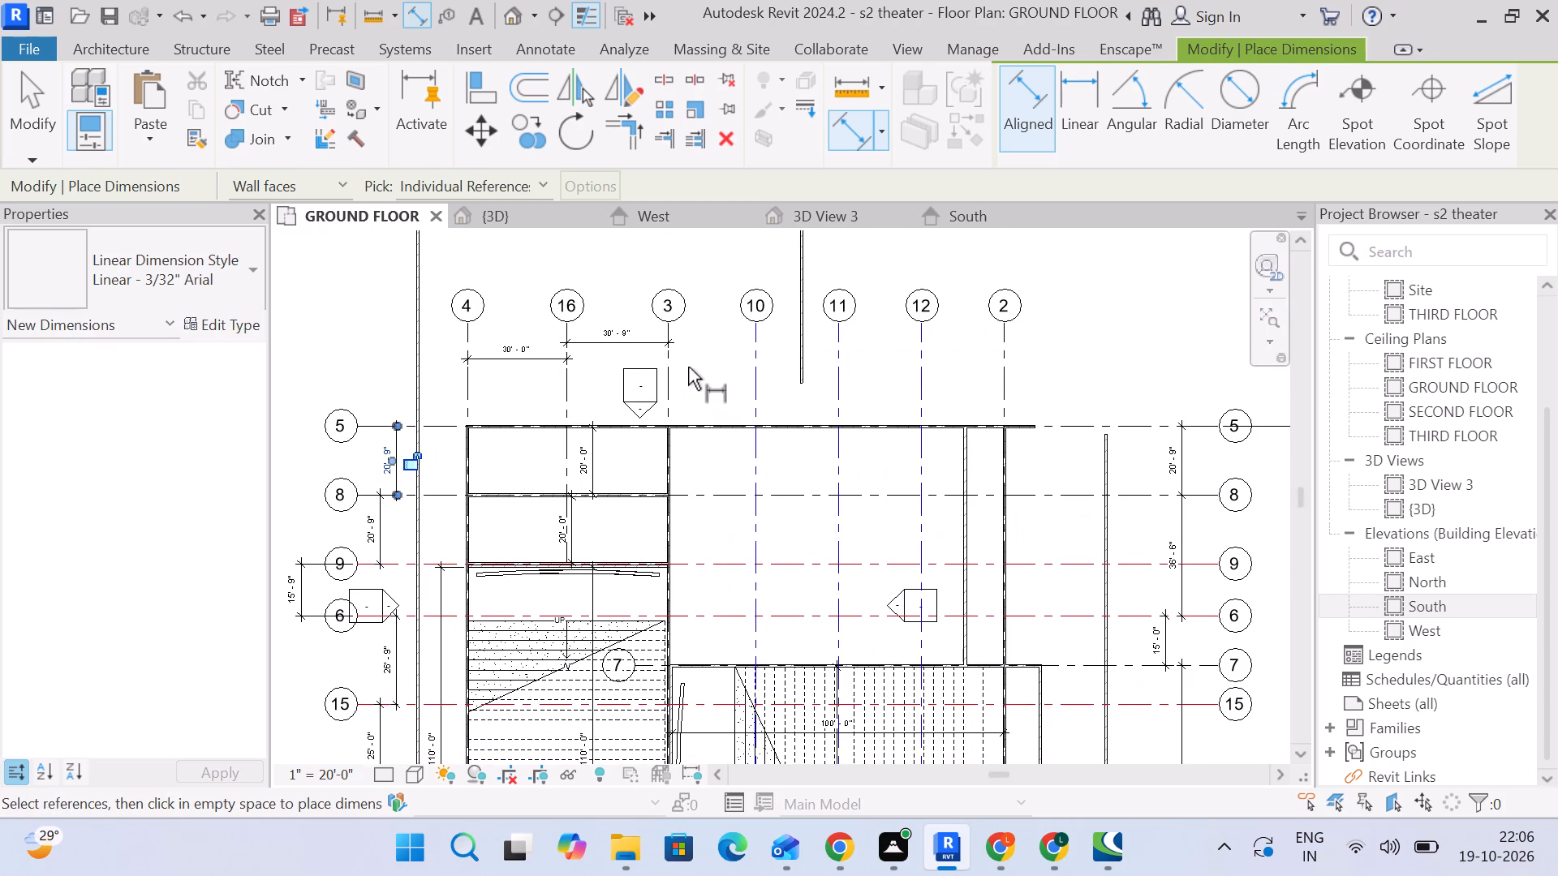
pyautogui.click(672, 361)
pyautogui.click(755, 368)
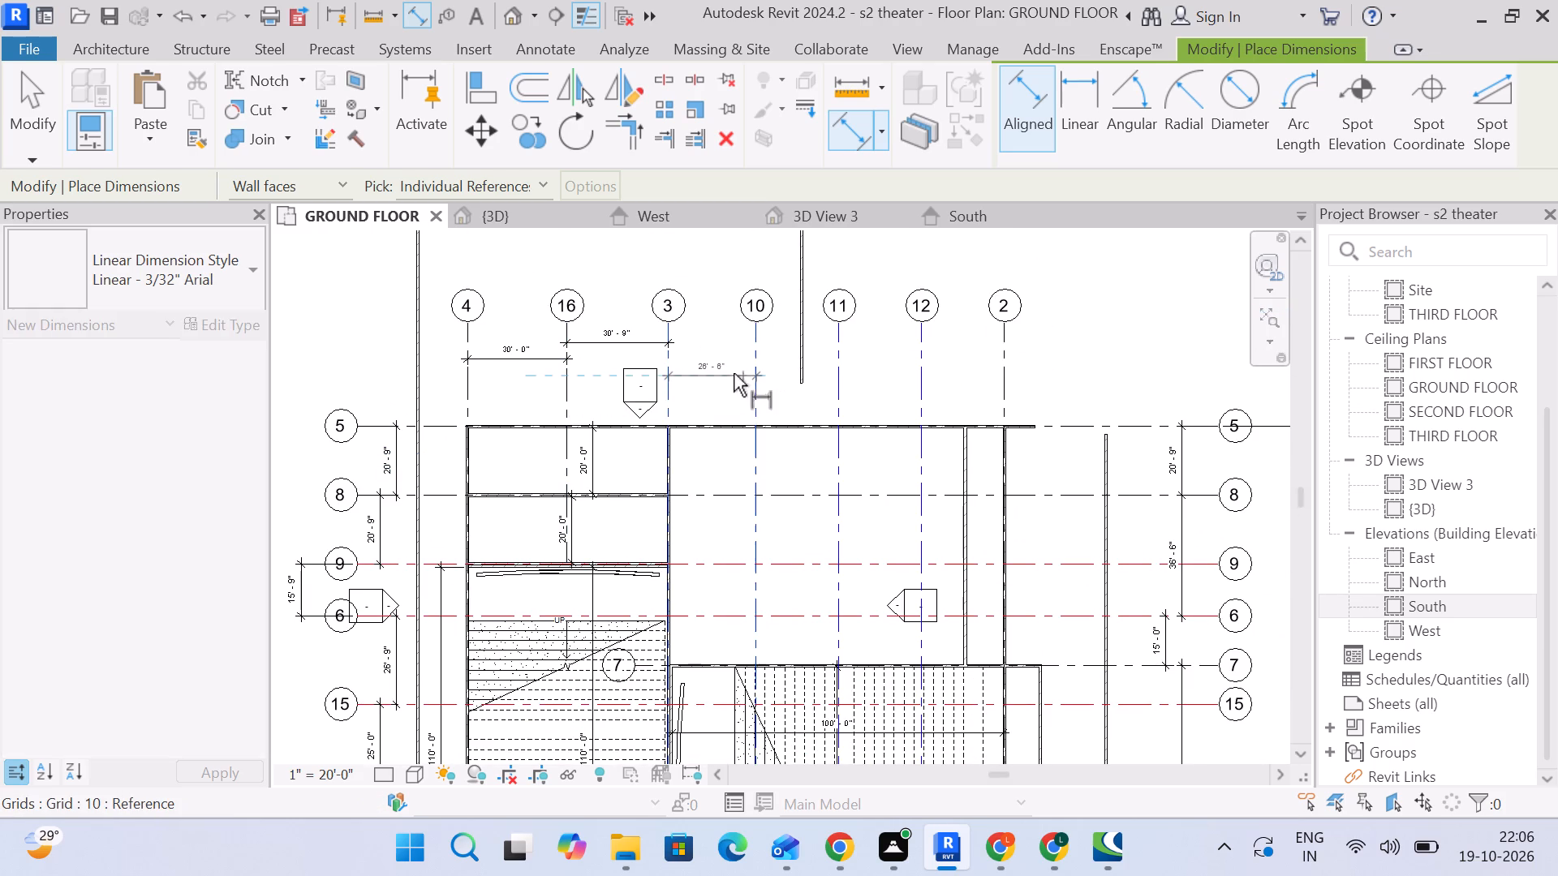
pyautogui.click(726, 376)
pyautogui.click(755, 337)
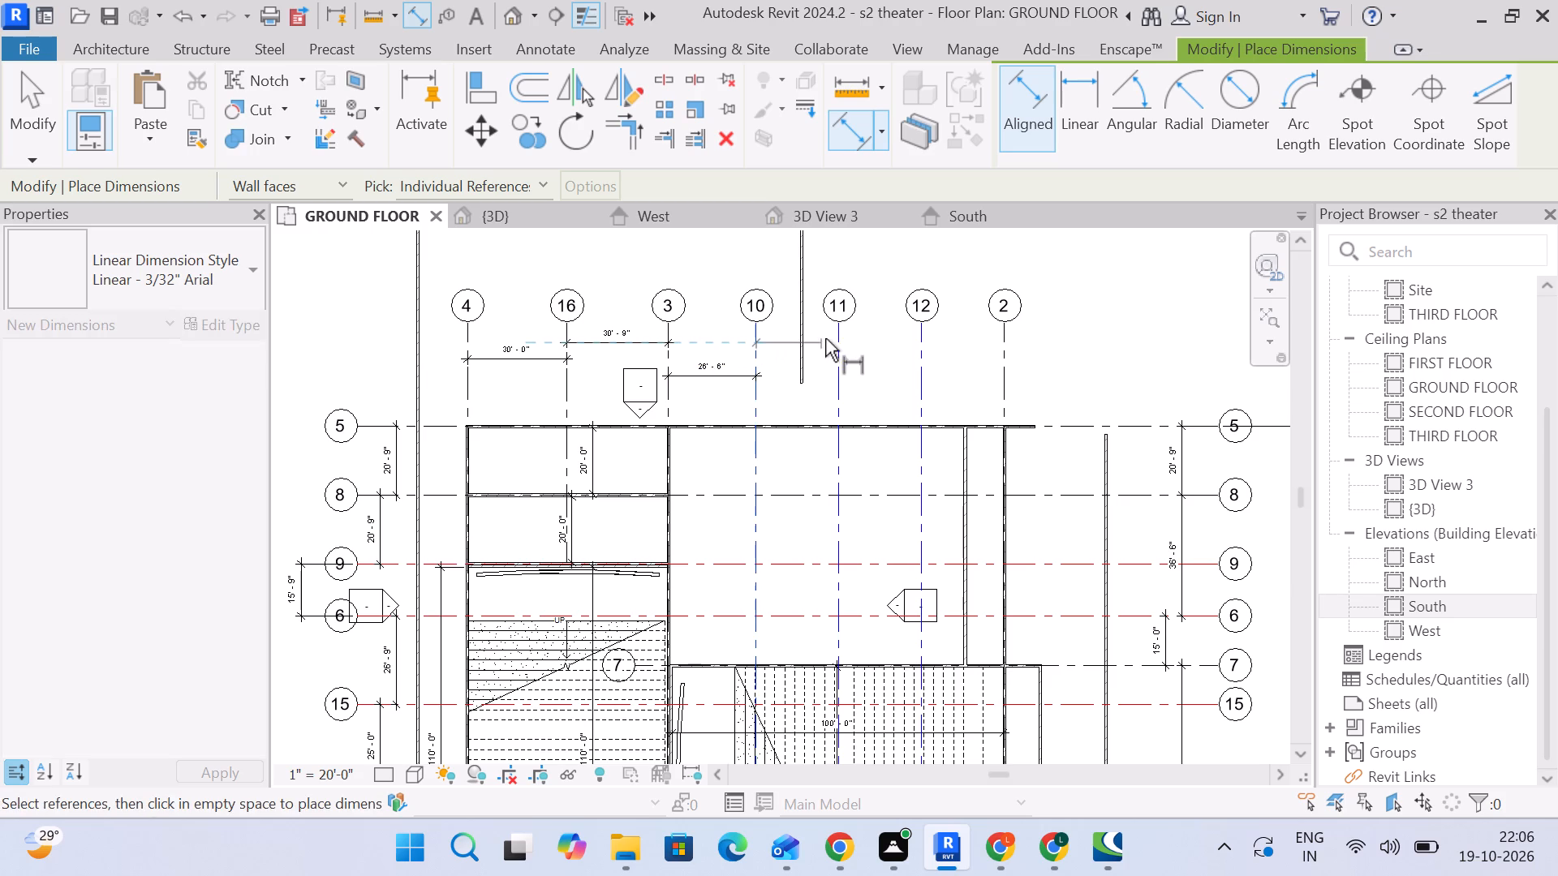
pyautogui.click(840, 345)
pyautogui.click(816, 372)
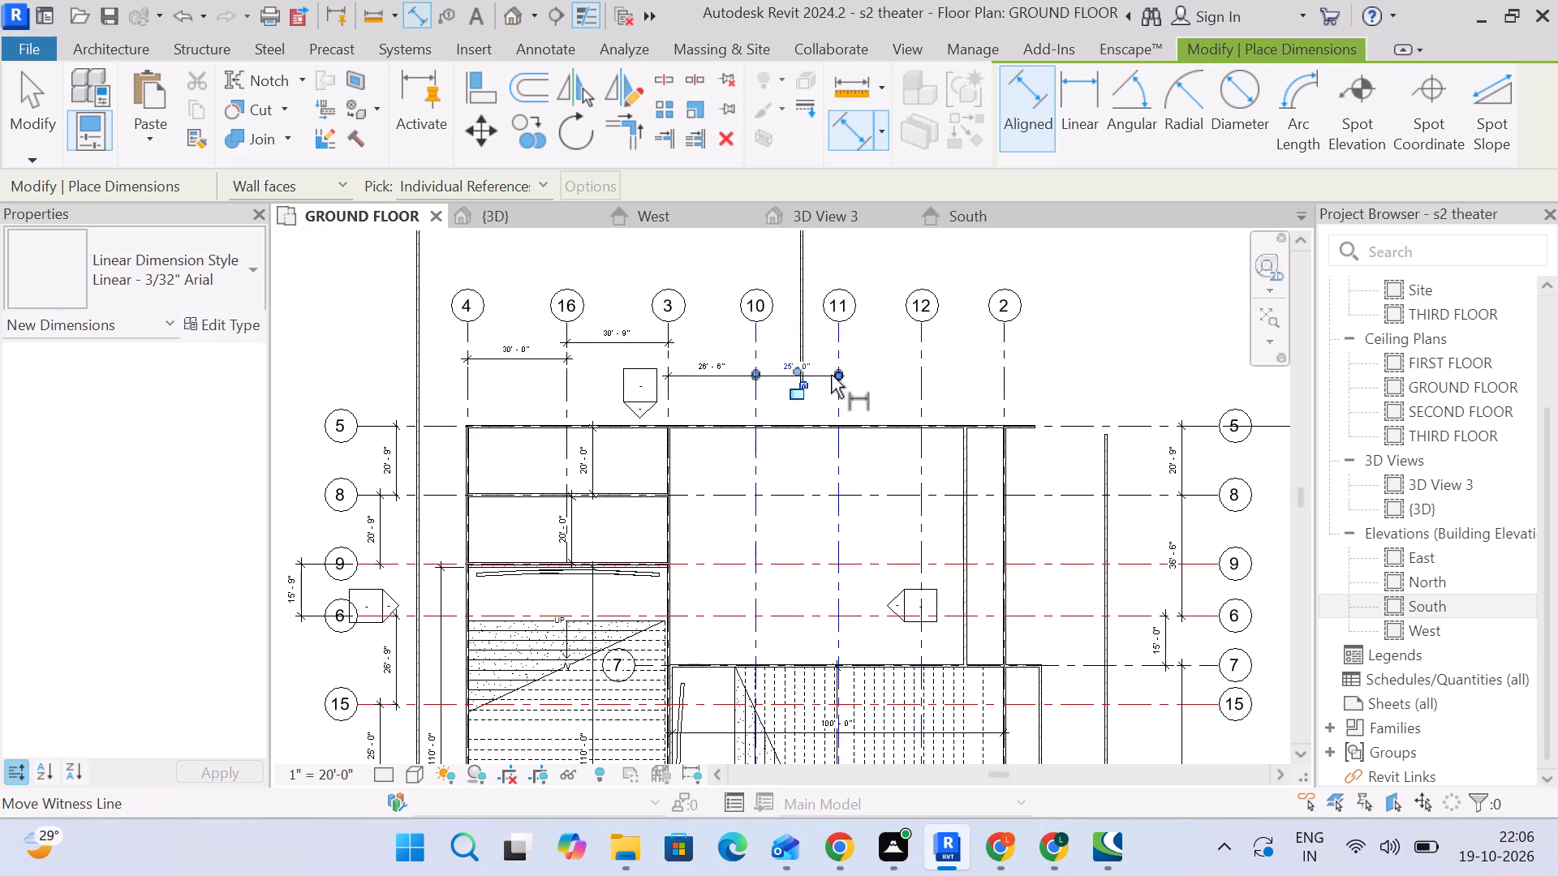
pyautogui.click(833, 347)
pyautogui.click(916, 356)
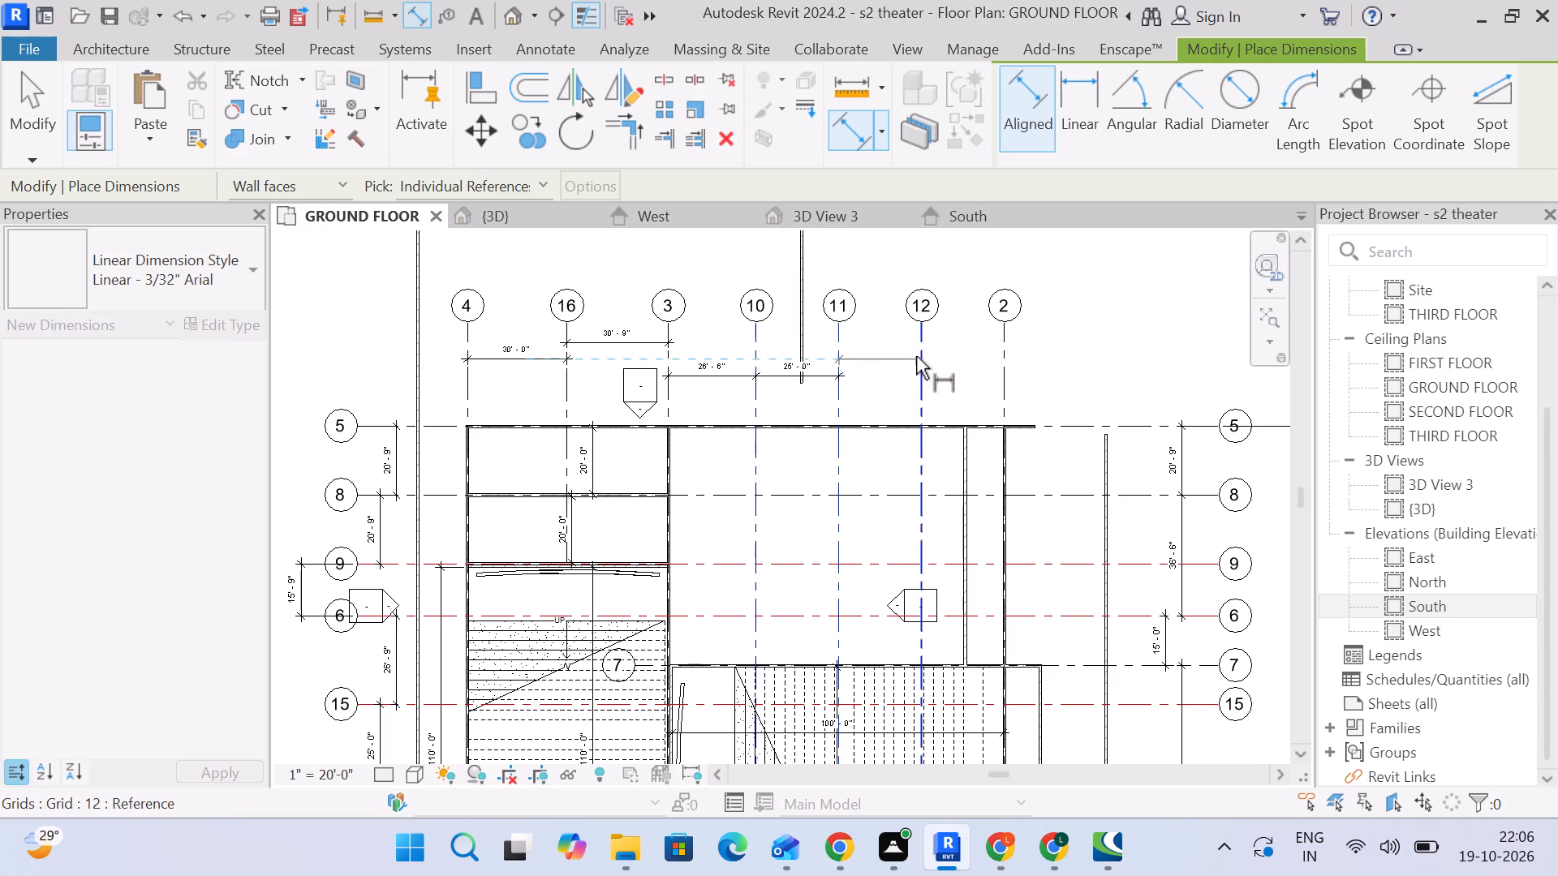
pyautogui.click(884, 378)
pyautogui.click(919, 351)
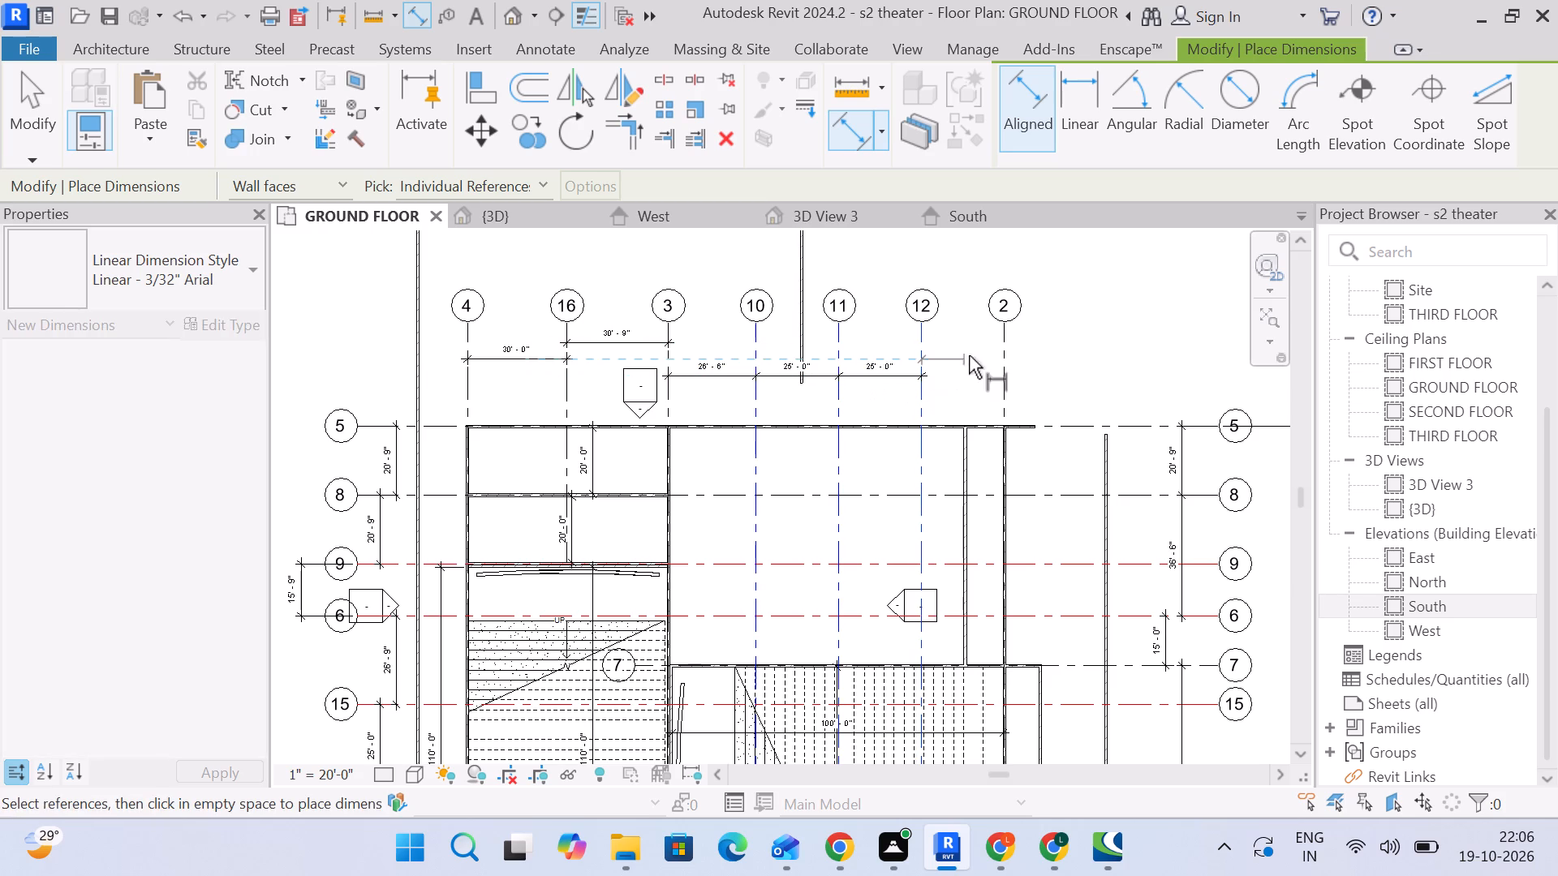
pyautogui.click(1005, 368)
pyautogui.click(976, 380)
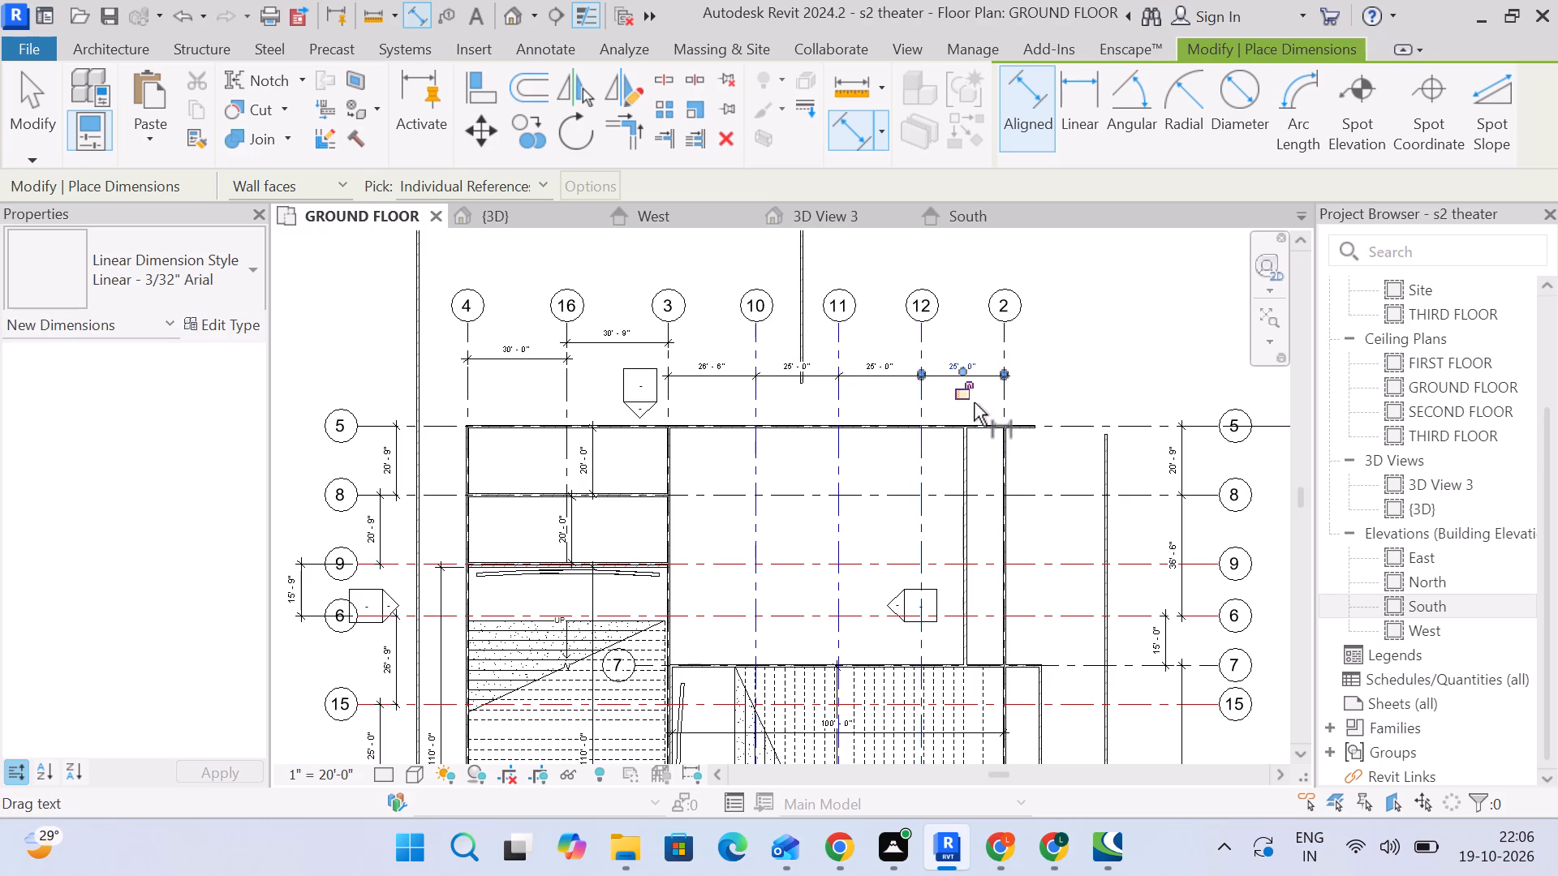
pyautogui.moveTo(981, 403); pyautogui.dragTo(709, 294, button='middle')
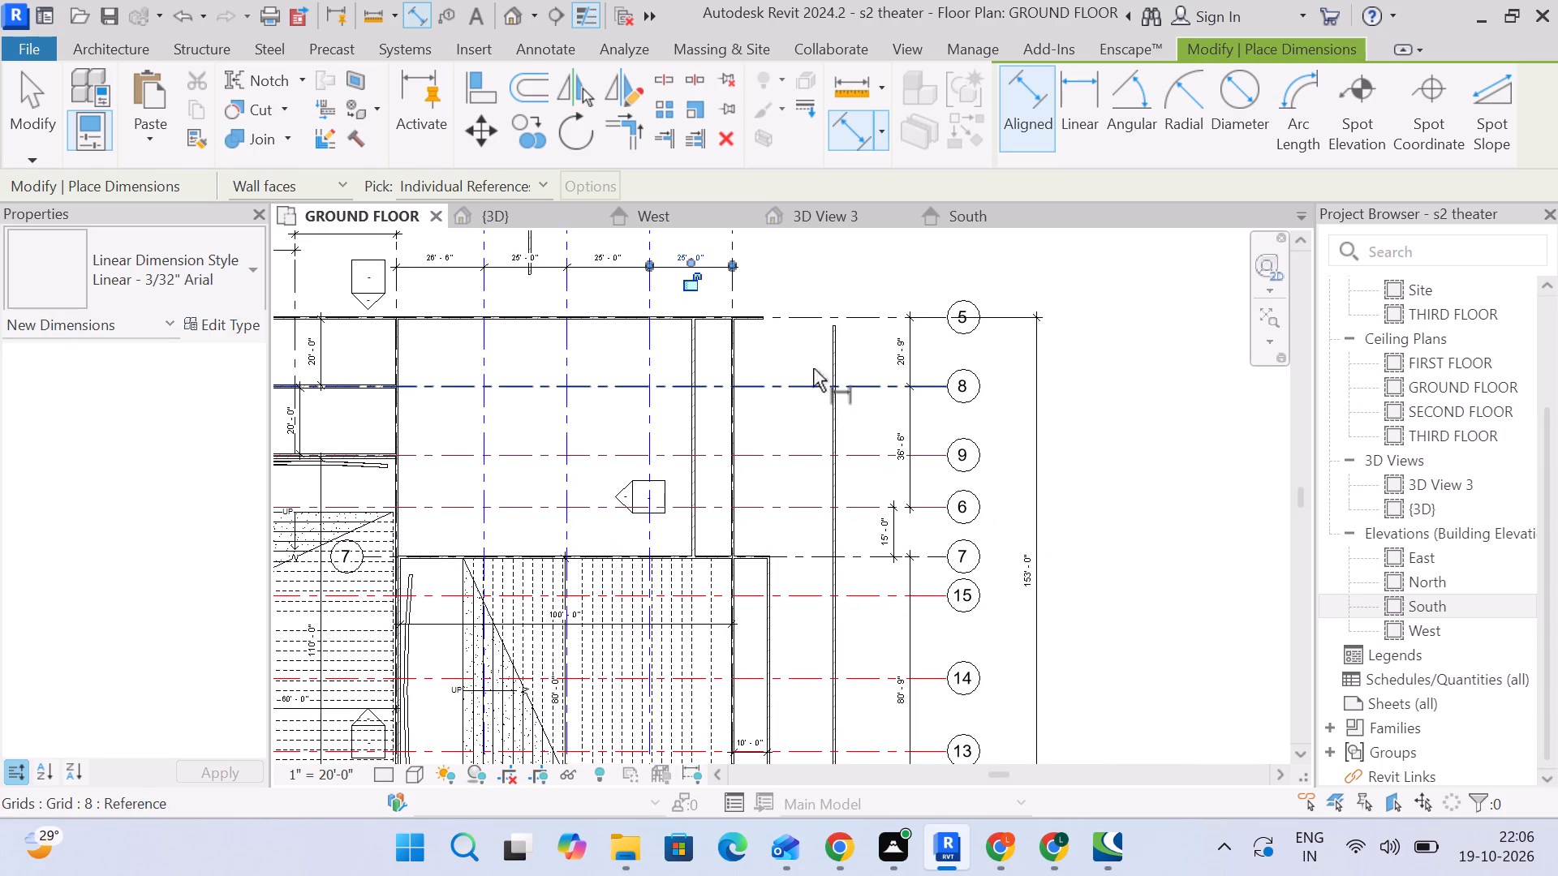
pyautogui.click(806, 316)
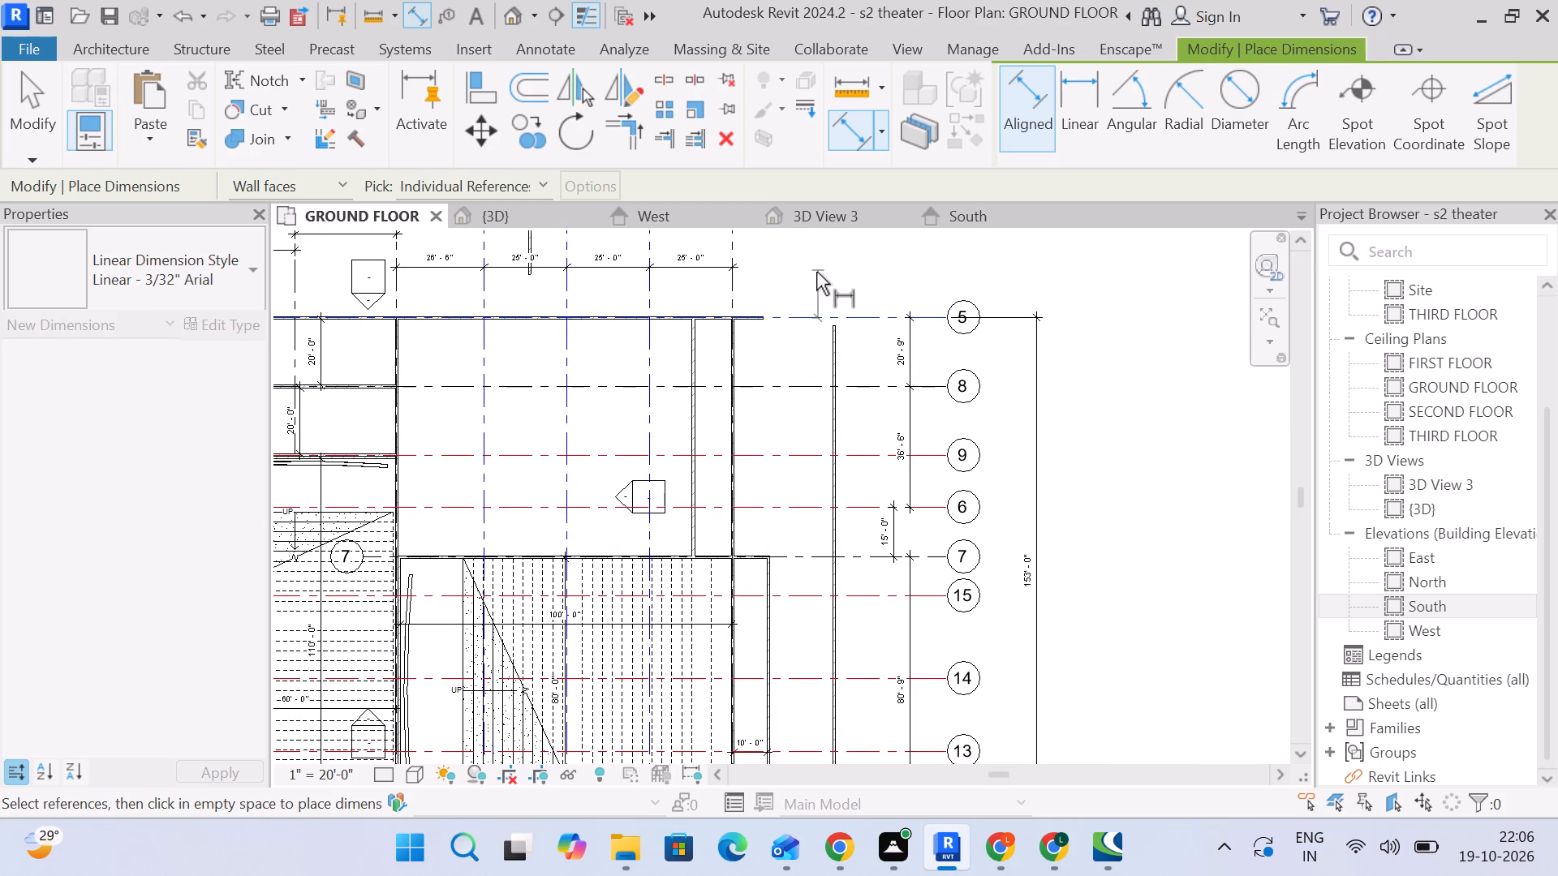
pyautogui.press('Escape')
# Add an aligned dimension between vertical grids 4 and 3 at their south ends, in line with the existing dimension row.
pyautogui.scroll(-5, 833, 346)
pyautogui.moveTo(844, 363); pyautogui.dragTo(863, 345, button='middle')
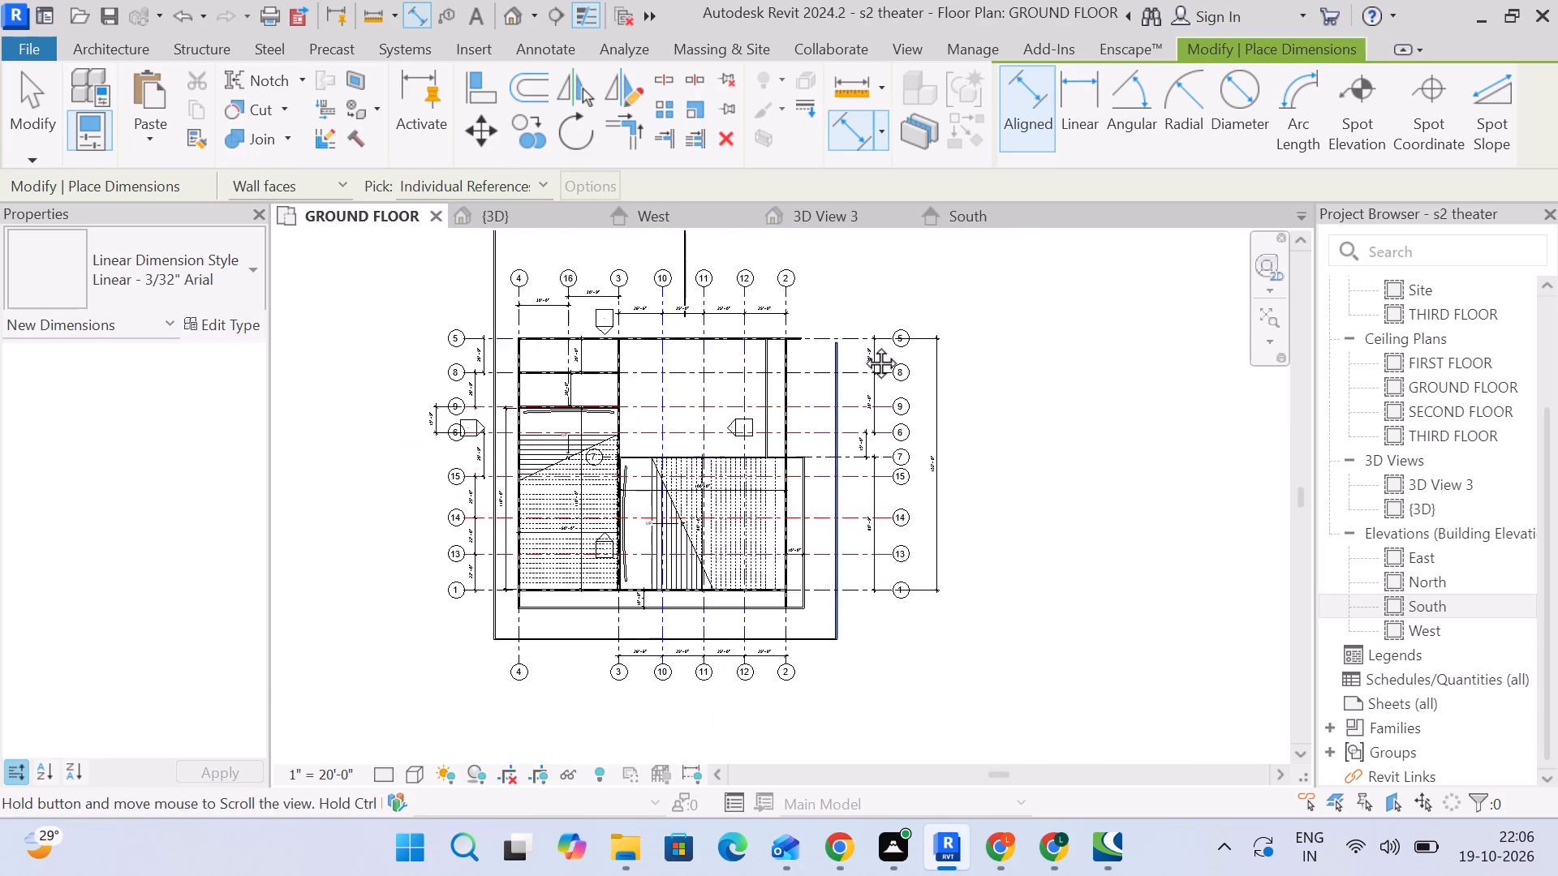
pyautogui.moveTo(863, 345); pyautogui.dragTo(897, 333, button='middle')
pyautogui.scroll(8, 637, 618)
pyautogui.moveTo(463, 620); pyautogui.dragTo(500, 616)
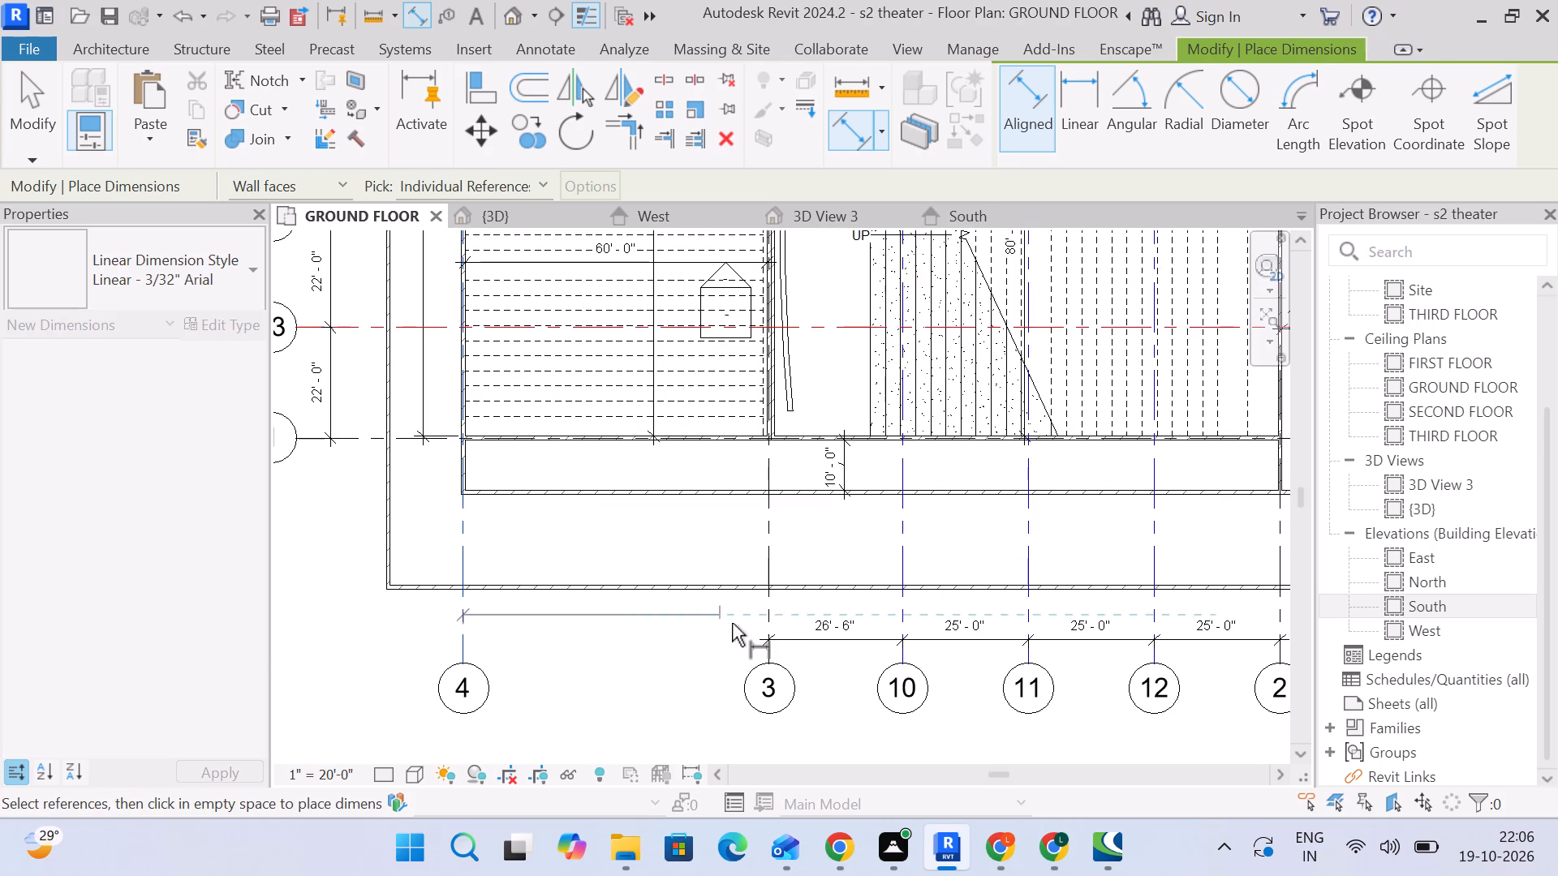
pyautogui.click(769, 637)
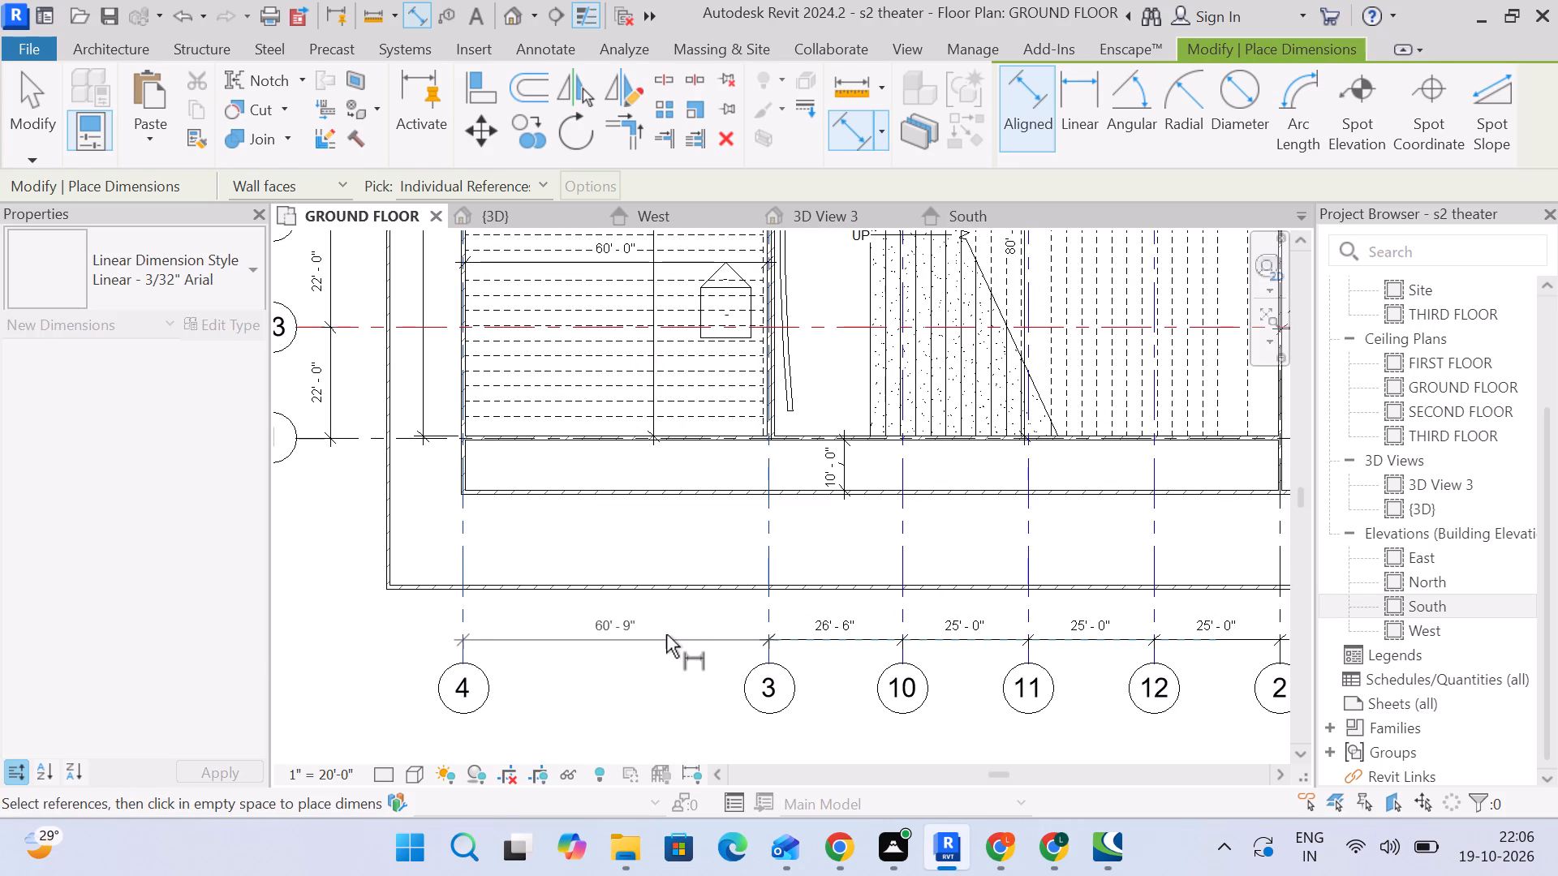
pyautogui.click(666, 634)
pyautogui.press('Escape')
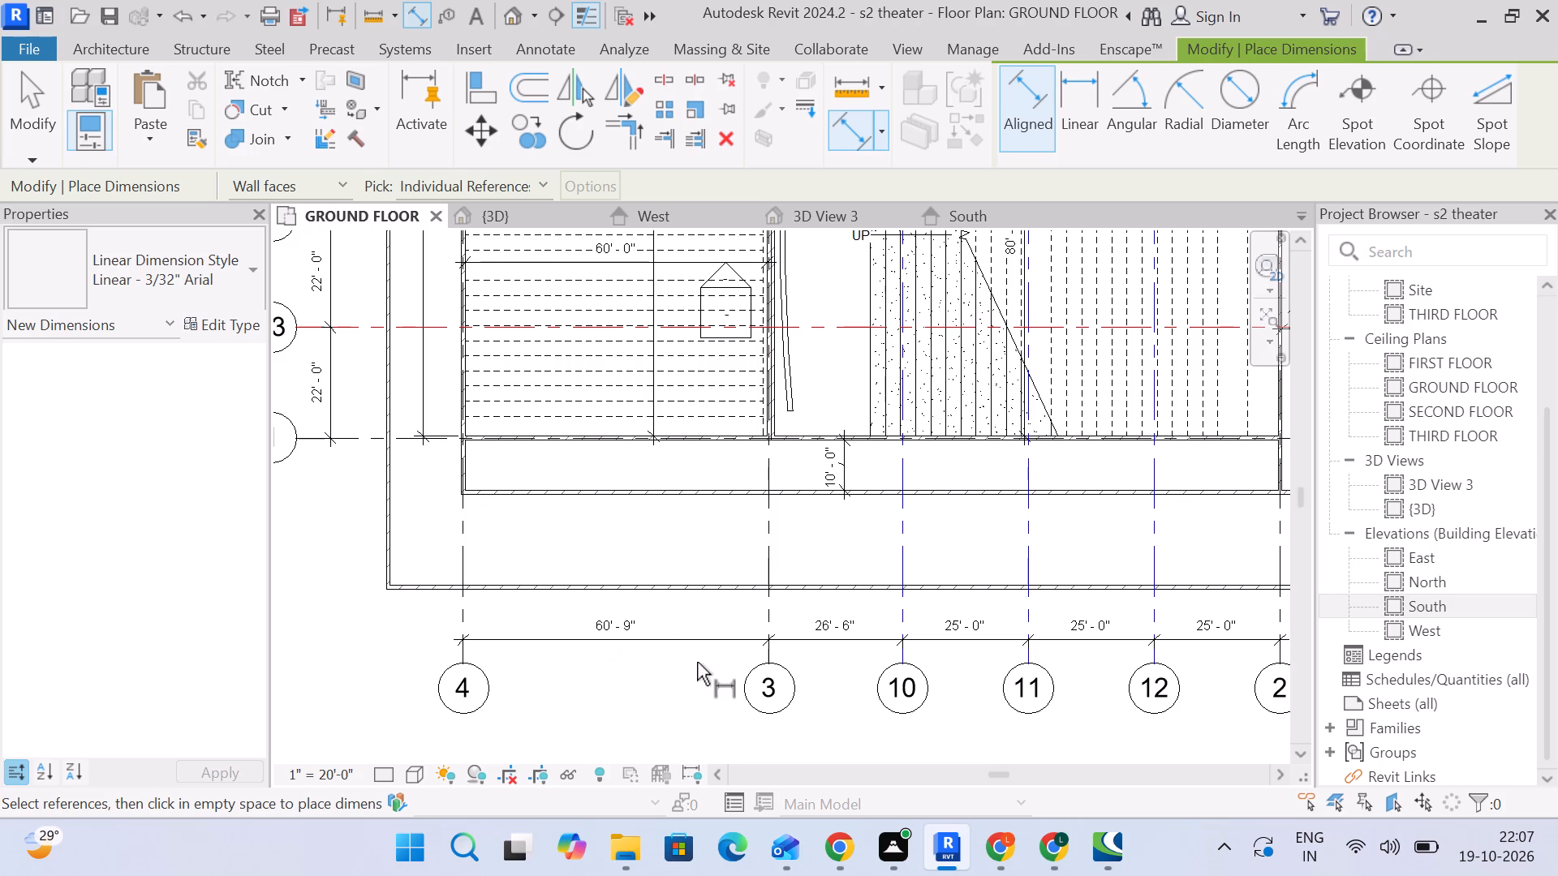
pyautogui.scroll(-6, 682, 676)
pyautogui.moveTo(818, 581); pyautogui.dragTo(796, 669, button='middle')
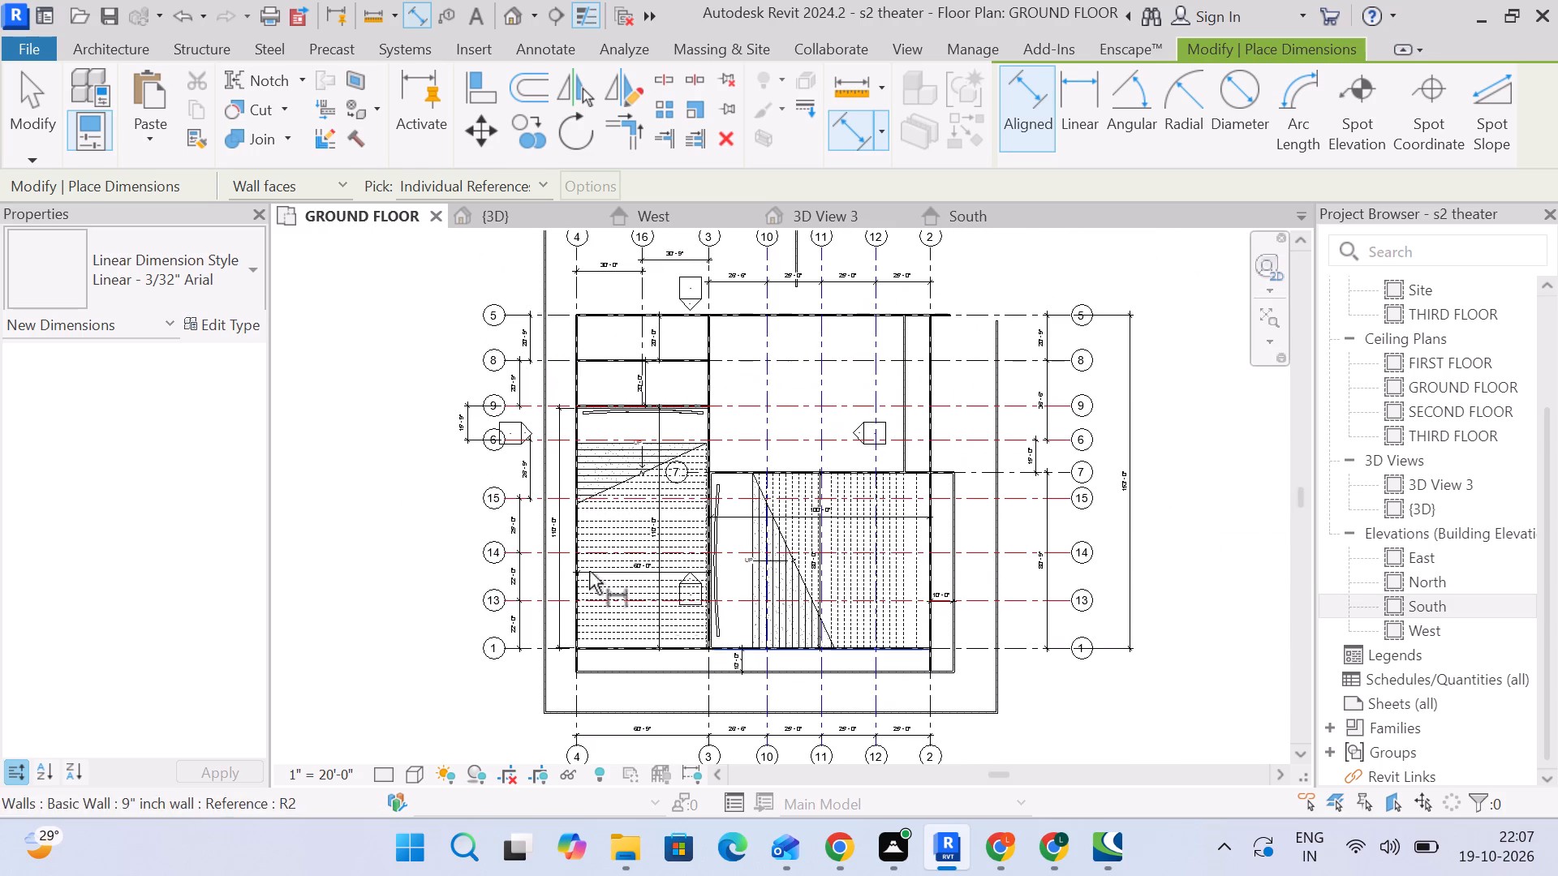
pyautogui.click(32, 132)
# Examine the dimensioned grid layout around both stair halls and the southern and eastern outer walls.
pyautogui.scroll(-3, 963, 466)
pyautogui.moveTo(963, 466); pyautogui.dragTo(932, 487, button='middle')
pyautogui.scroll(5, 723, 634)
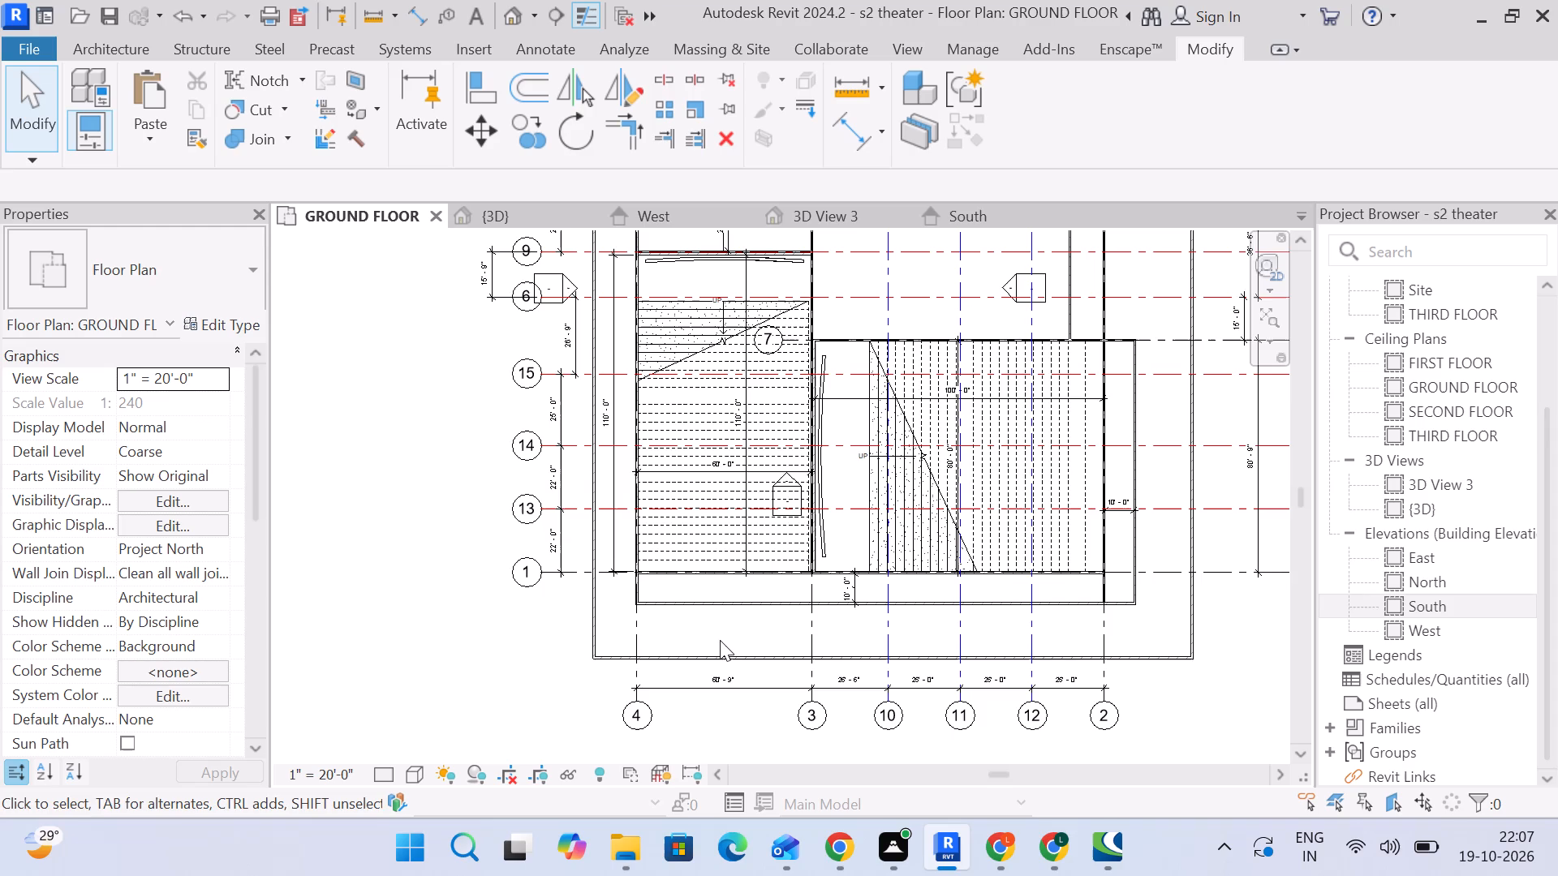
pyautogui.scroll(-3, 1016, 438)
pyautogui.moveTo(1034, 444); pyautogui.dragTo(900, 505, button='middle')
pyautogui.scroll(5, 915, 471)
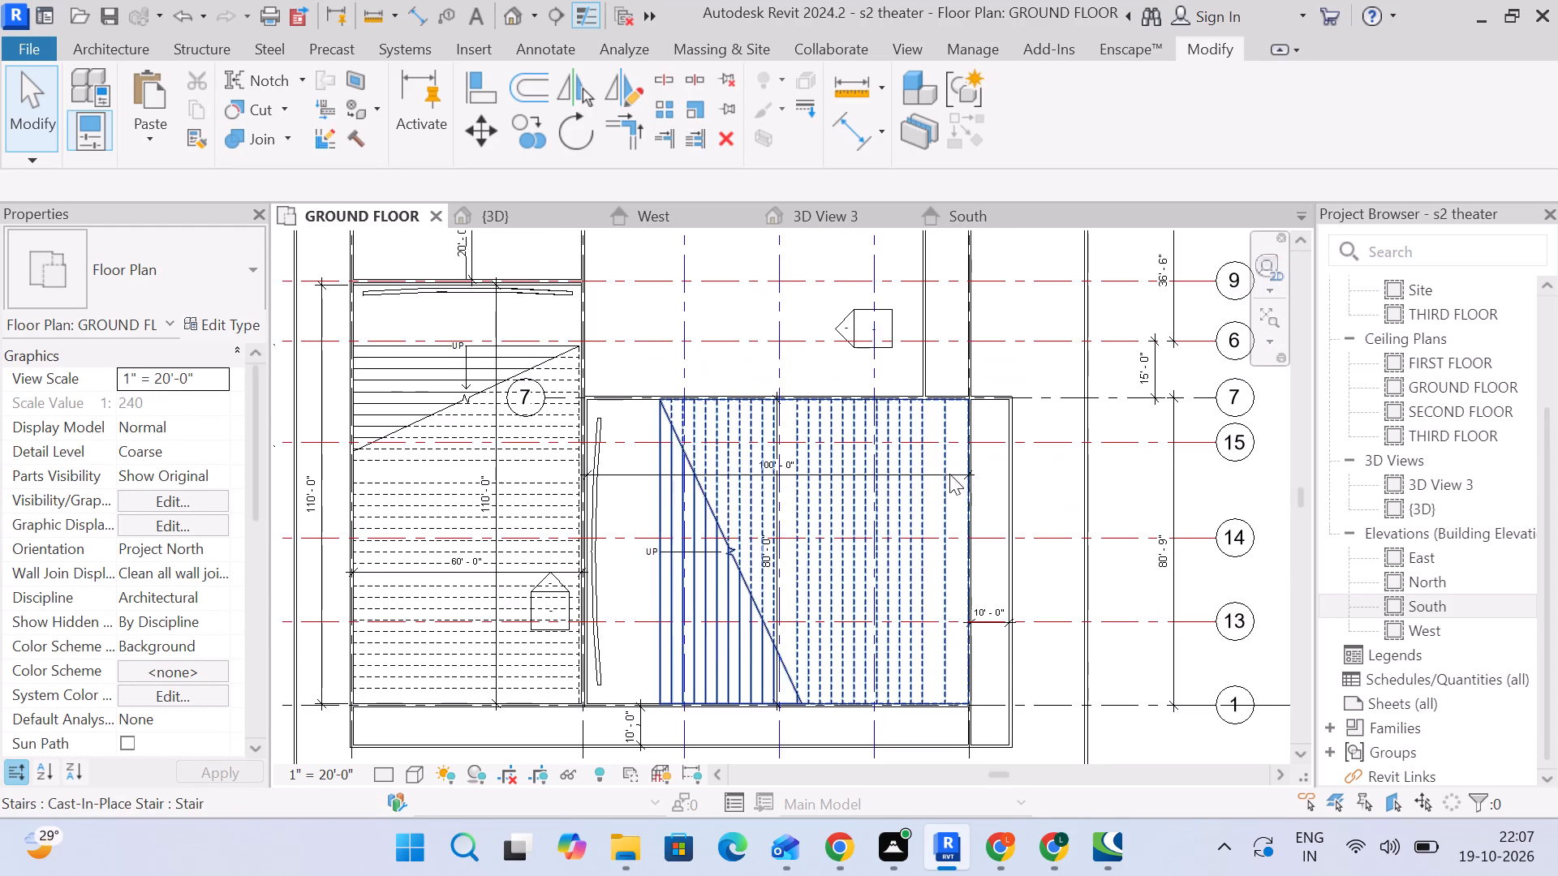
pyautogui.scroll(-3, 966, 553)
pyautogui.moveTo(963, 554); pyautogui.dragTo(970, 554, button='middle')
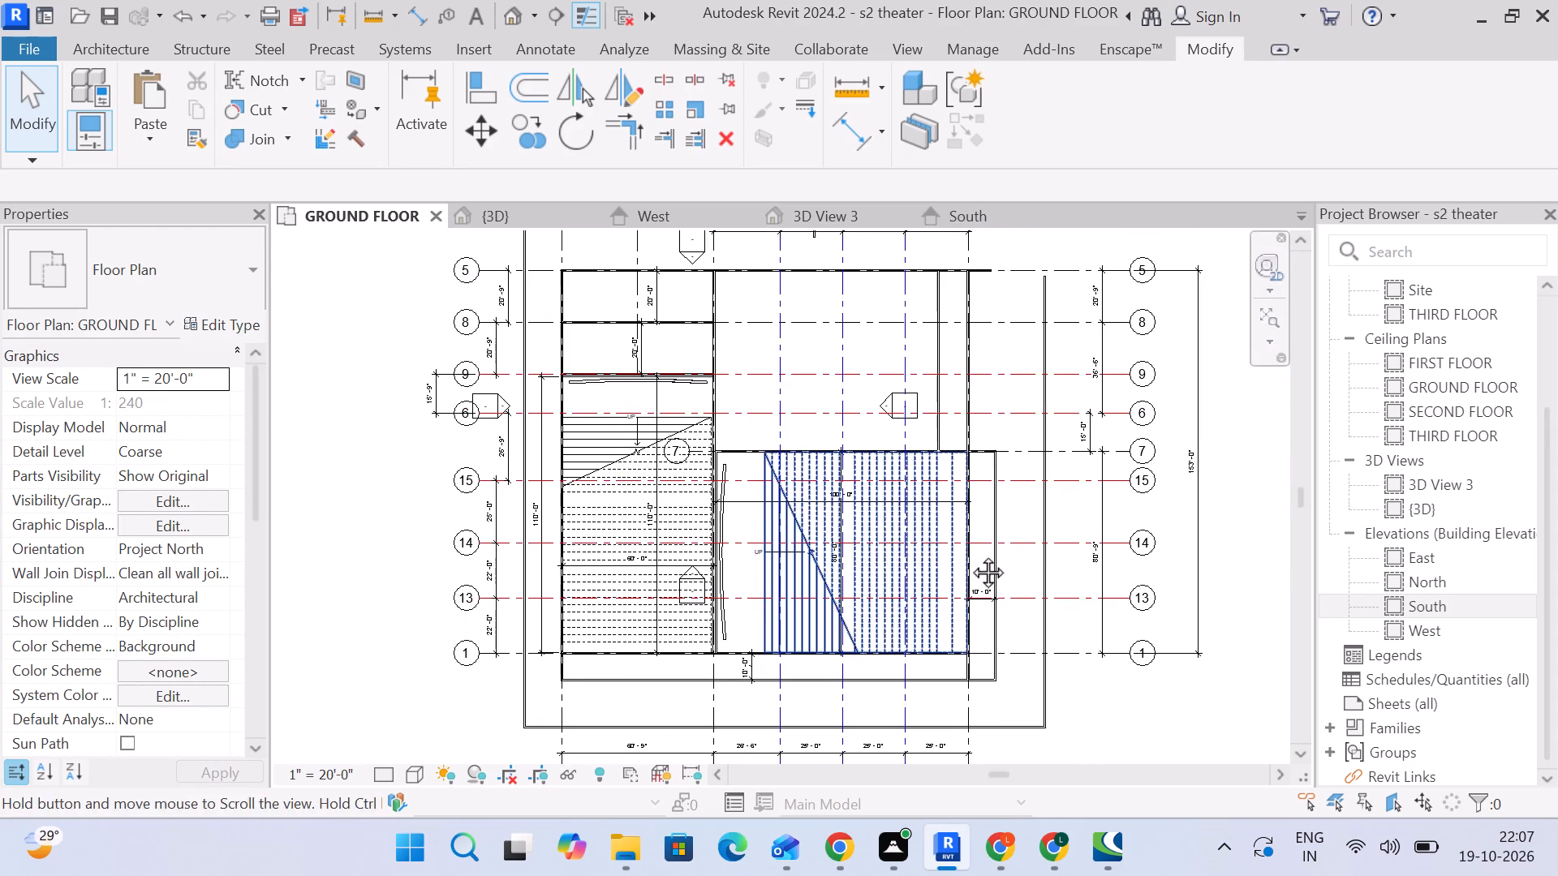
pyautogui.moveTo(970, 554); pyautogui.dragTo(1042, 513, button='middle')
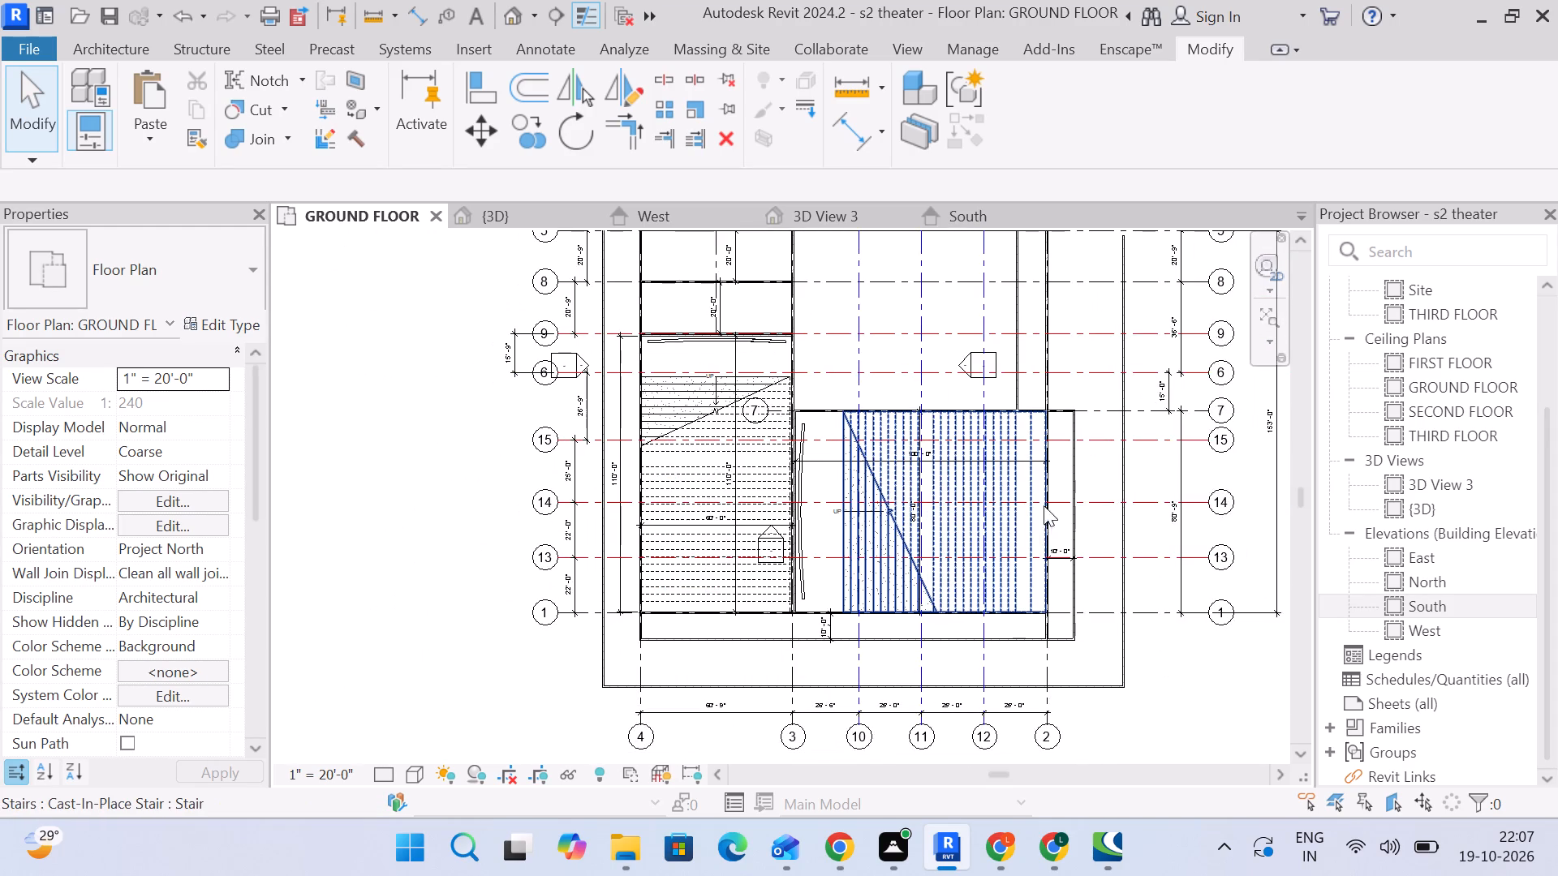
pyautogui.moveTo(1027, 516); pyautogui.dragTo(913, 594, button='middle')
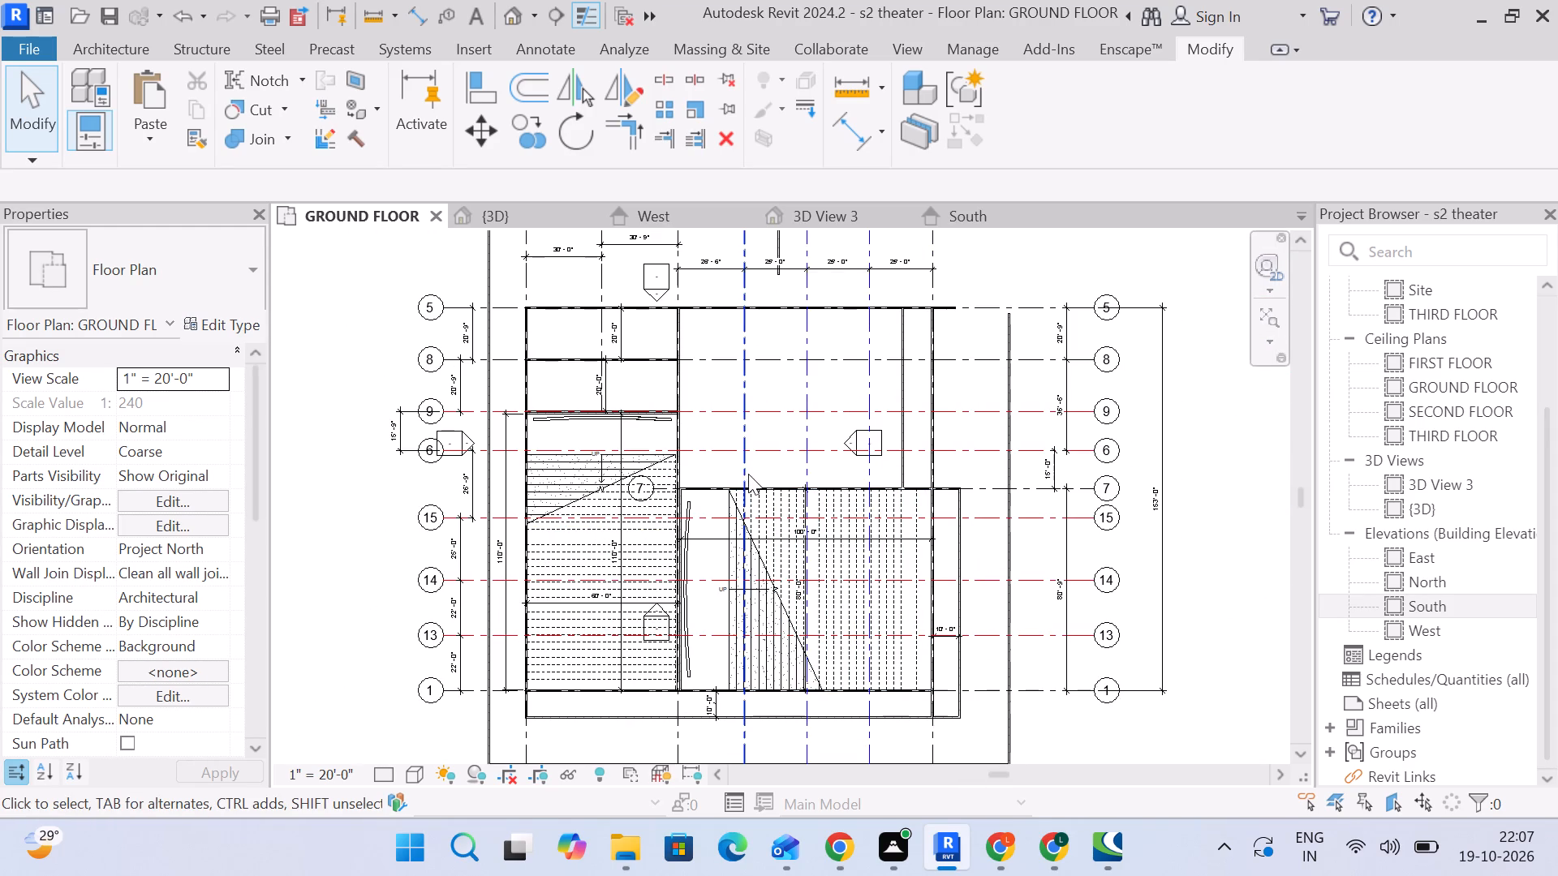
# Examine the northern rooms and the open area between grids 5 and 7 against the whole grid layout.
pyautogui.scroll(4, 751, 462)
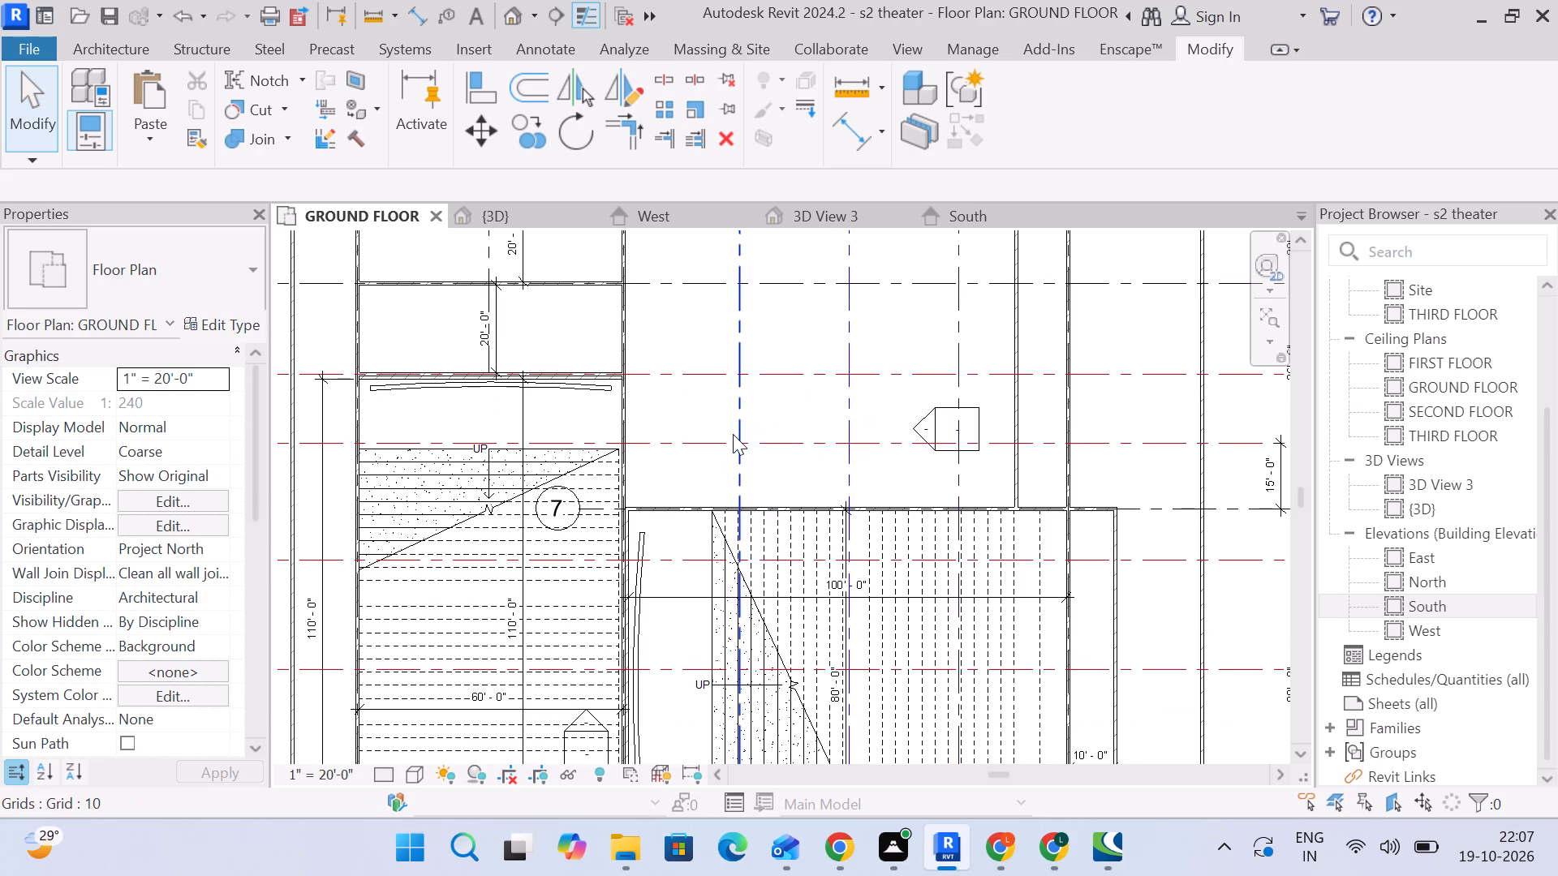
pyautogui.moveTo(733, 434); pyautogui.dragTo(733, 530, button='middle')
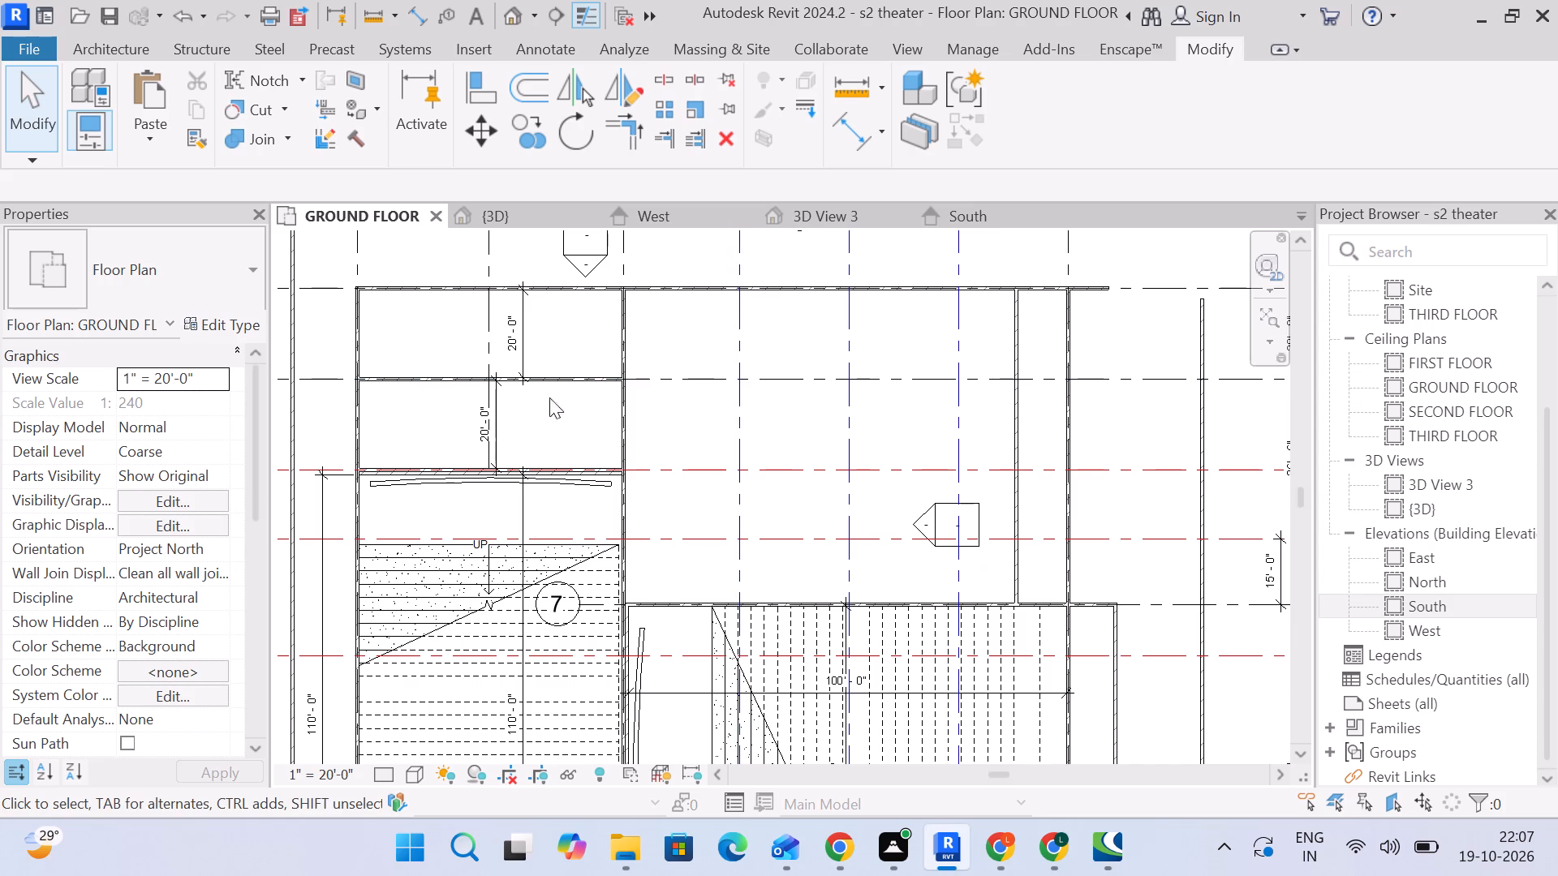
pyautogui.moveTo(606, 413); pyautogui.dragTo(751, 368, button='middle')
pyautogui.scroll(-2, 755, 366)
pyautogui.moveTo(912, 373); pyautogui.dragTo(830, 415, button='middle')
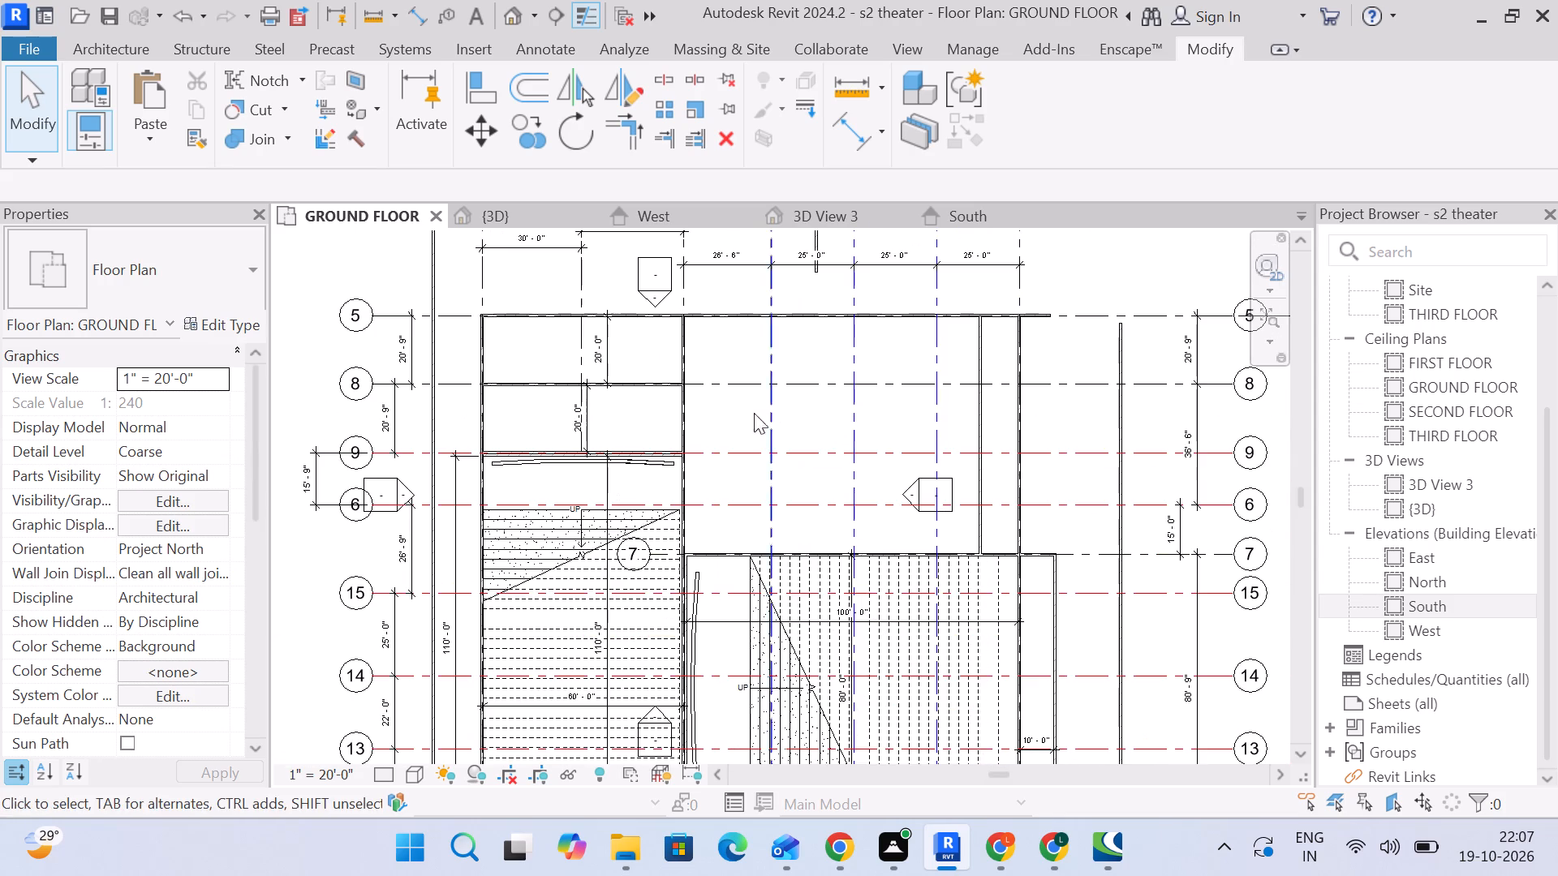
pyautogui.scroll(-2, 751, 423)
pyautogui.moveTo(764, 437); pyautogui.dragTo(691, 384, button='middle')
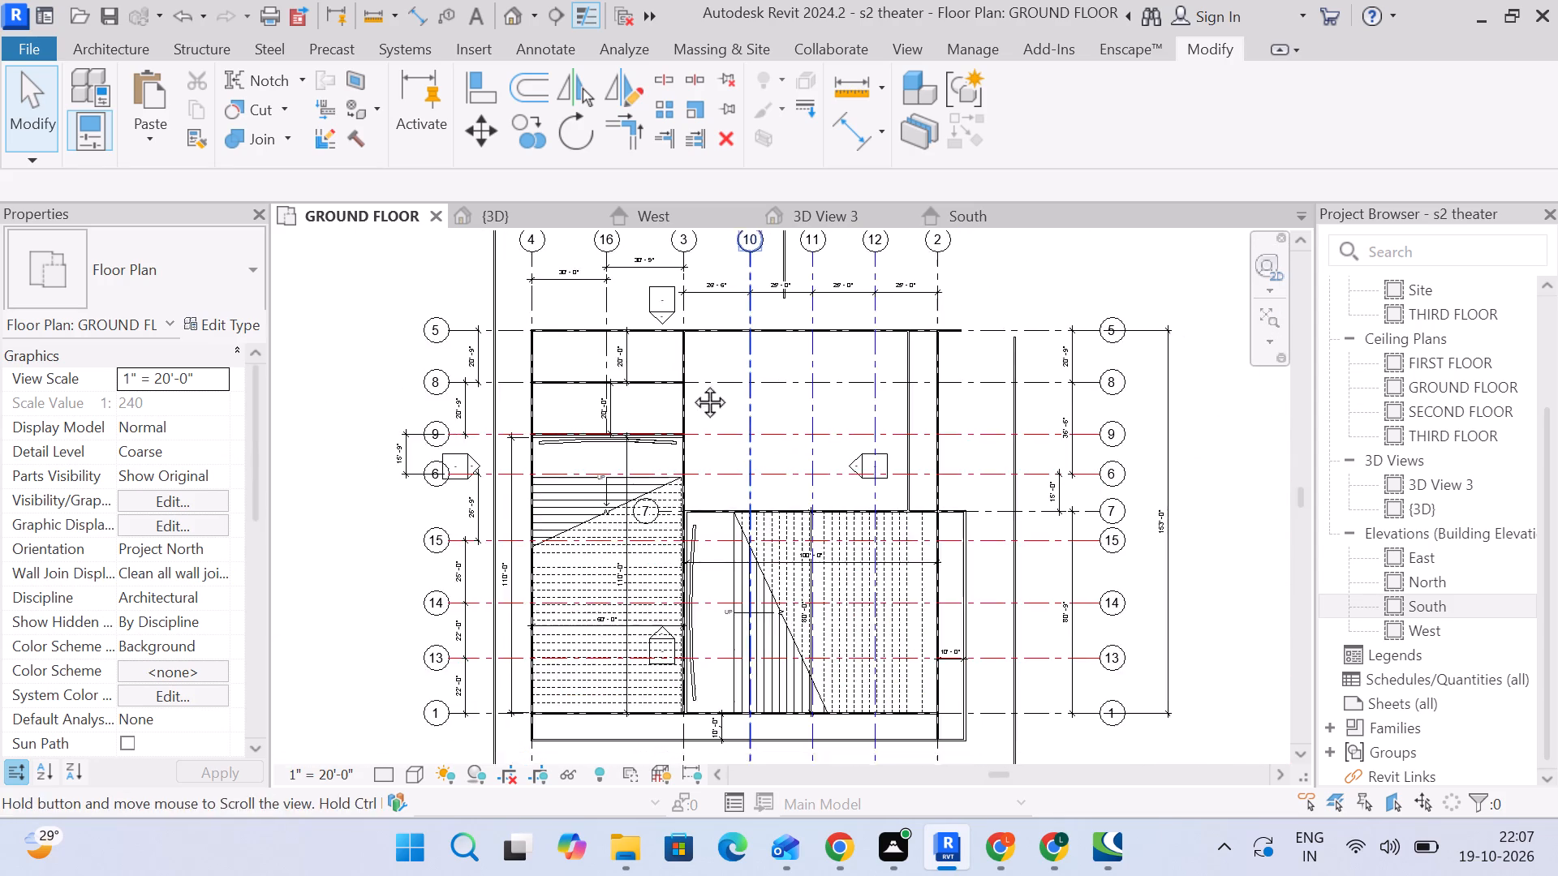
pyautogui.moveTo(691, 384); pyautogui.dragTo(675, 371, button='middle')
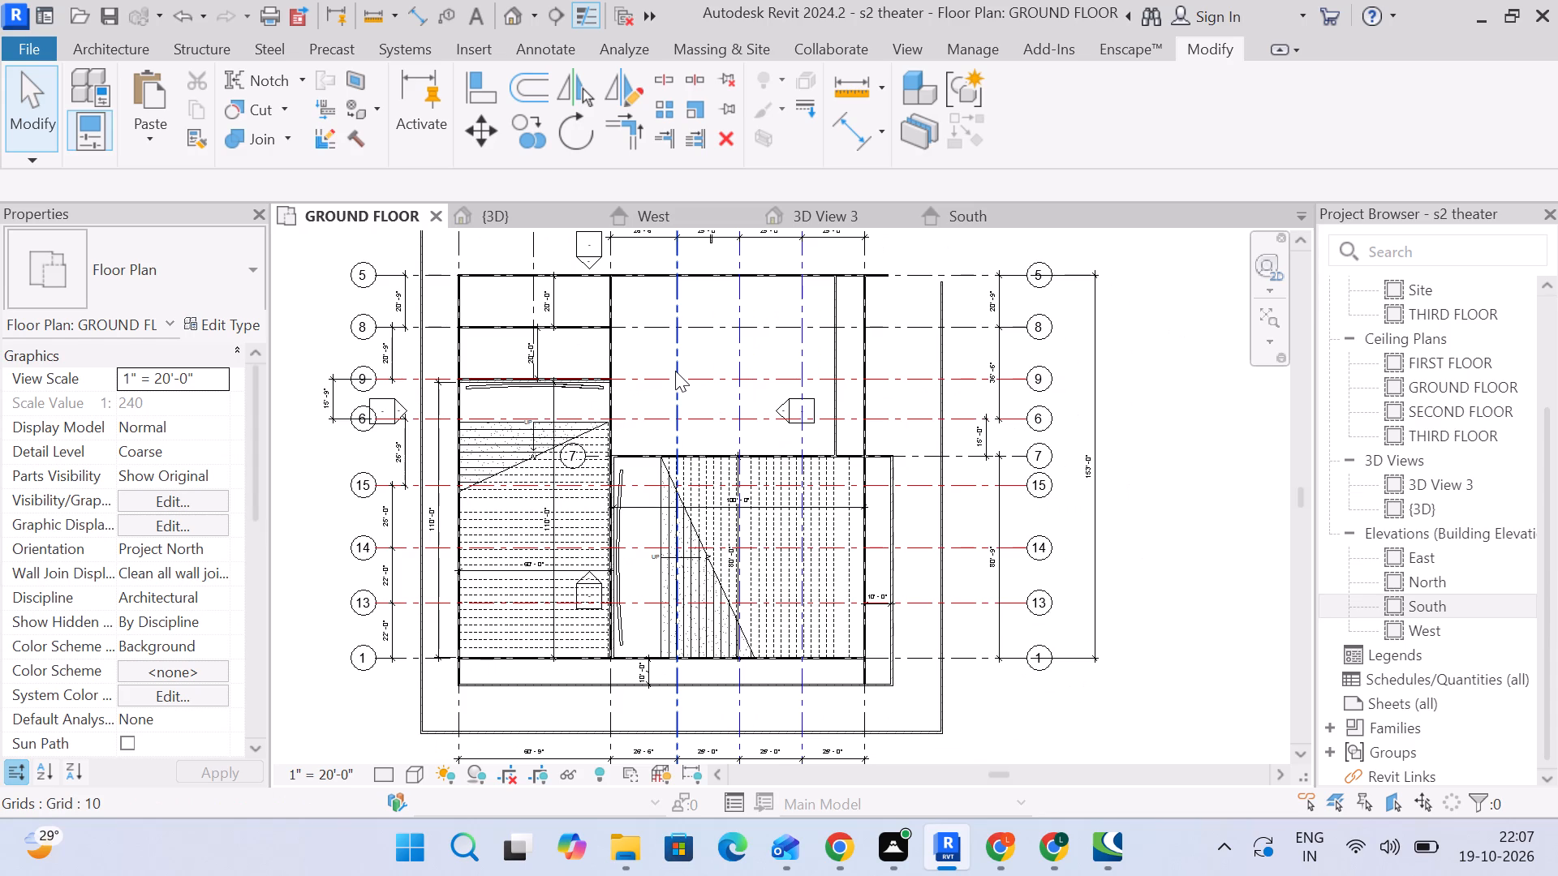
pyautogui.scroll(-2, 658, 376)
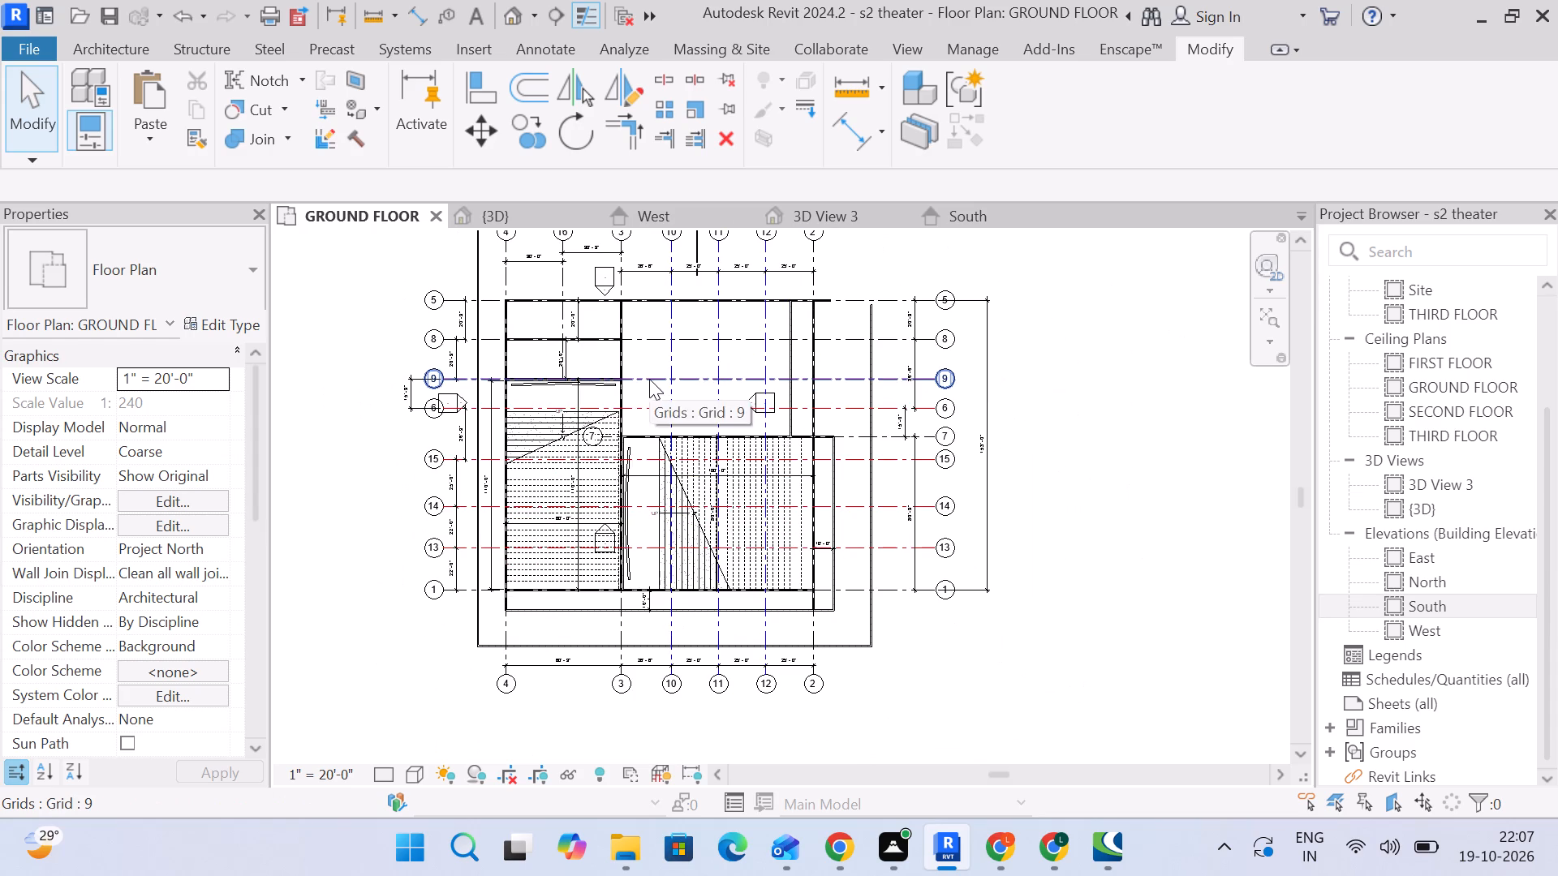
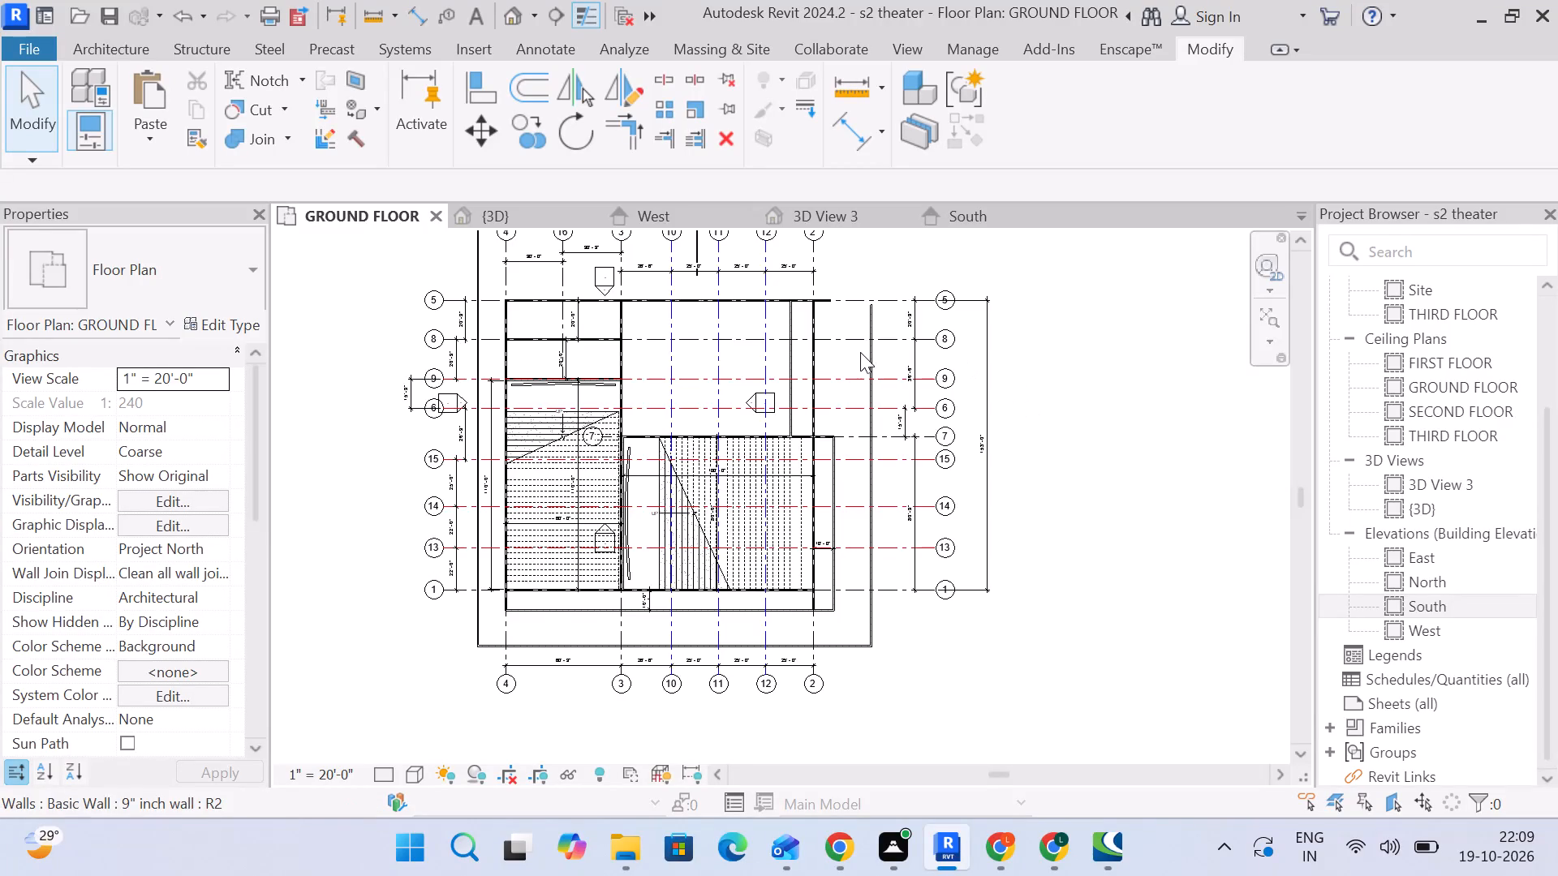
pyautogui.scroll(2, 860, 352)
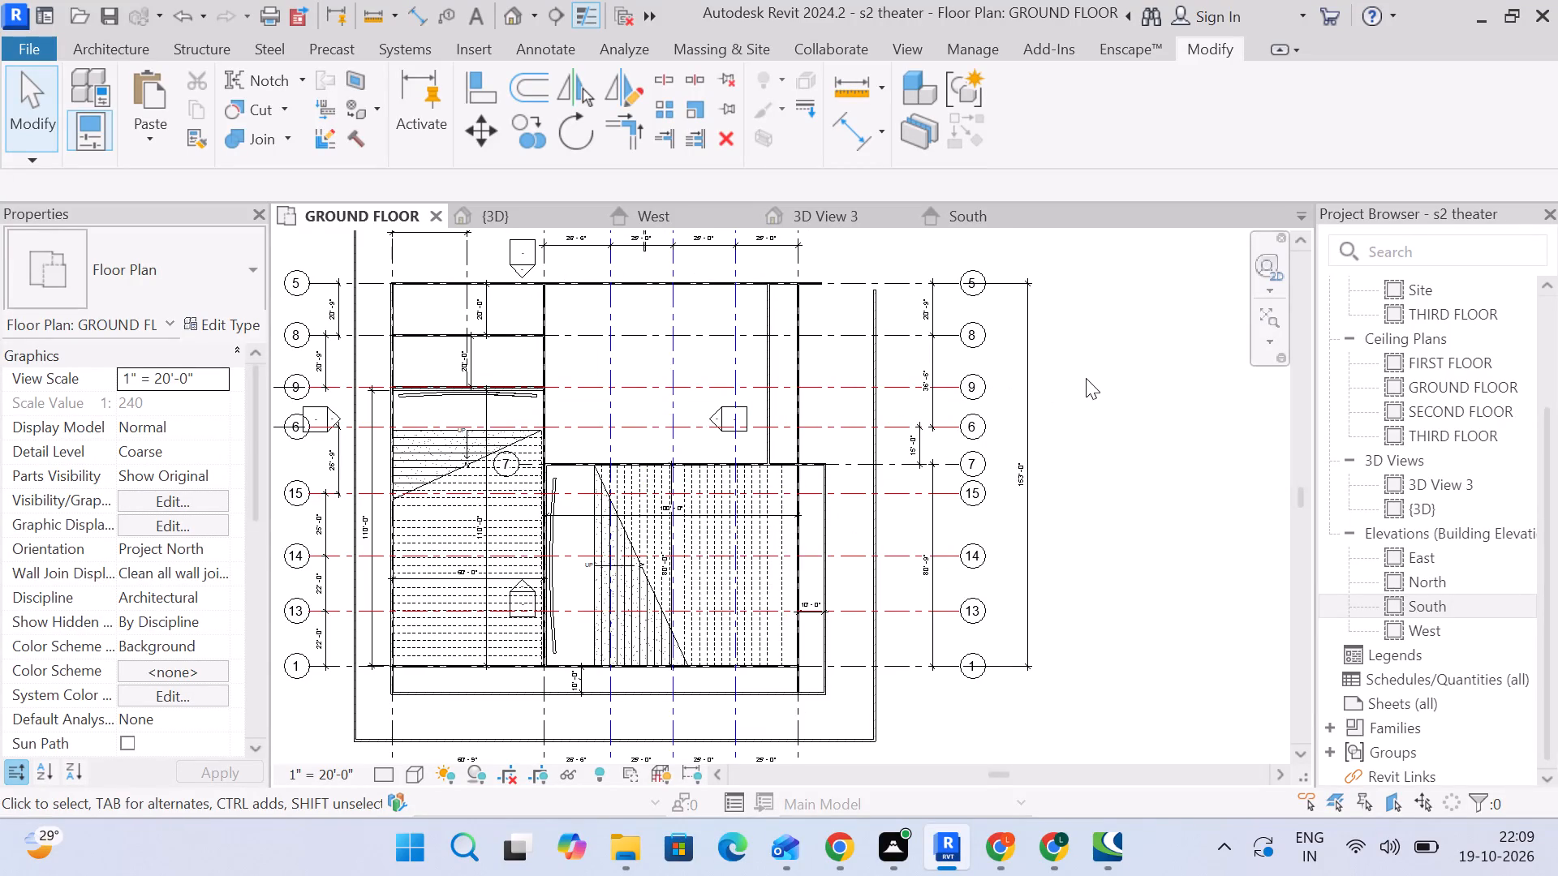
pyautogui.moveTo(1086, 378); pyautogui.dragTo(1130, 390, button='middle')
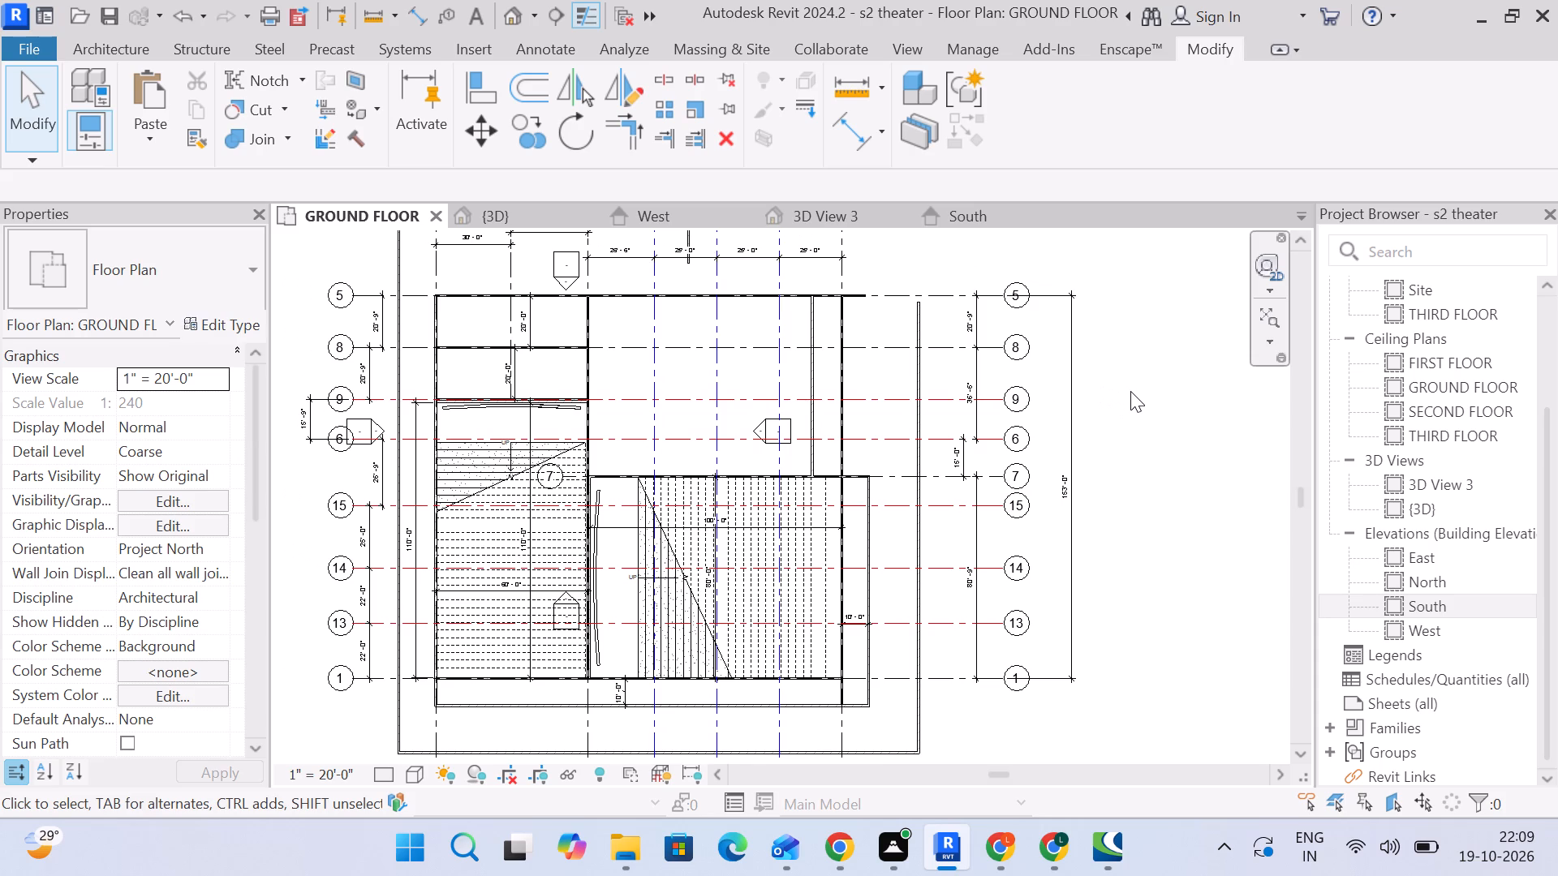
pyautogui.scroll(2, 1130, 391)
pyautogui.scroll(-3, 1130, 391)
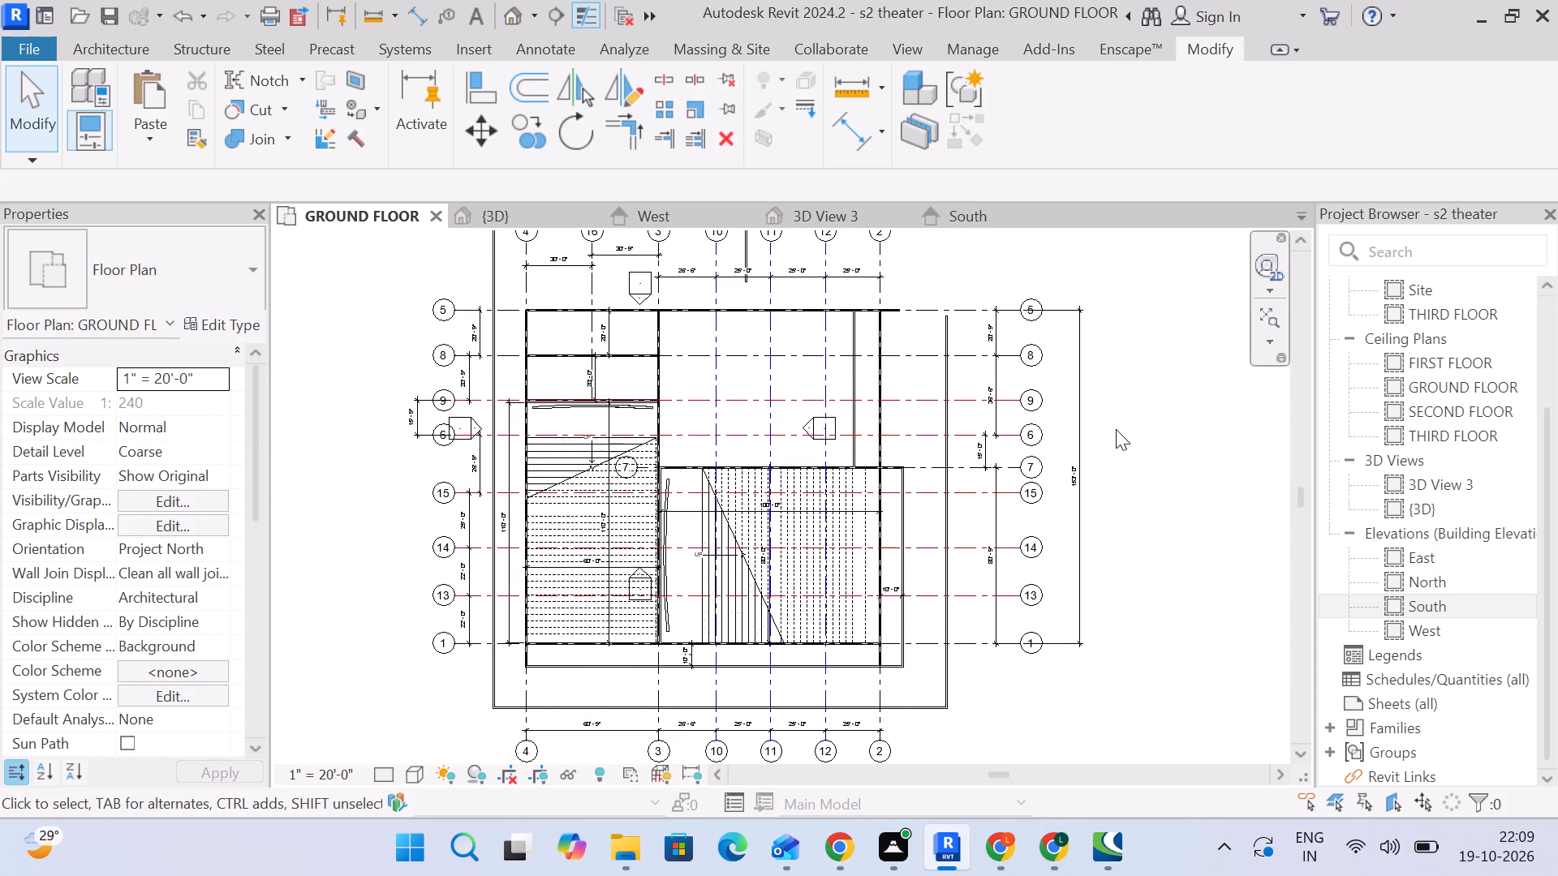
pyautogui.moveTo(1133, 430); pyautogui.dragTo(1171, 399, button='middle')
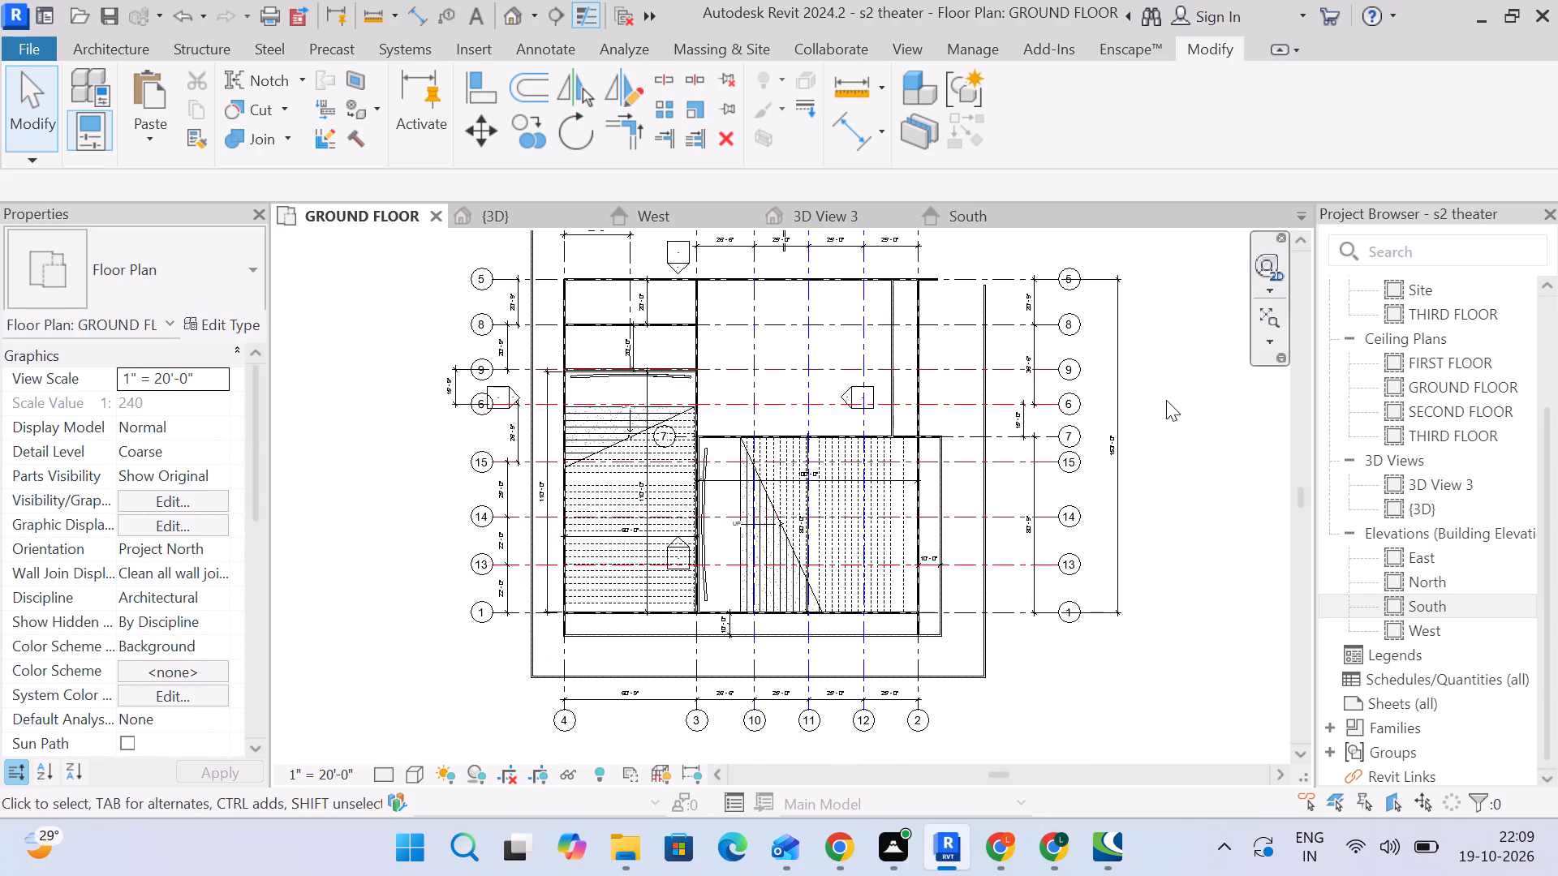
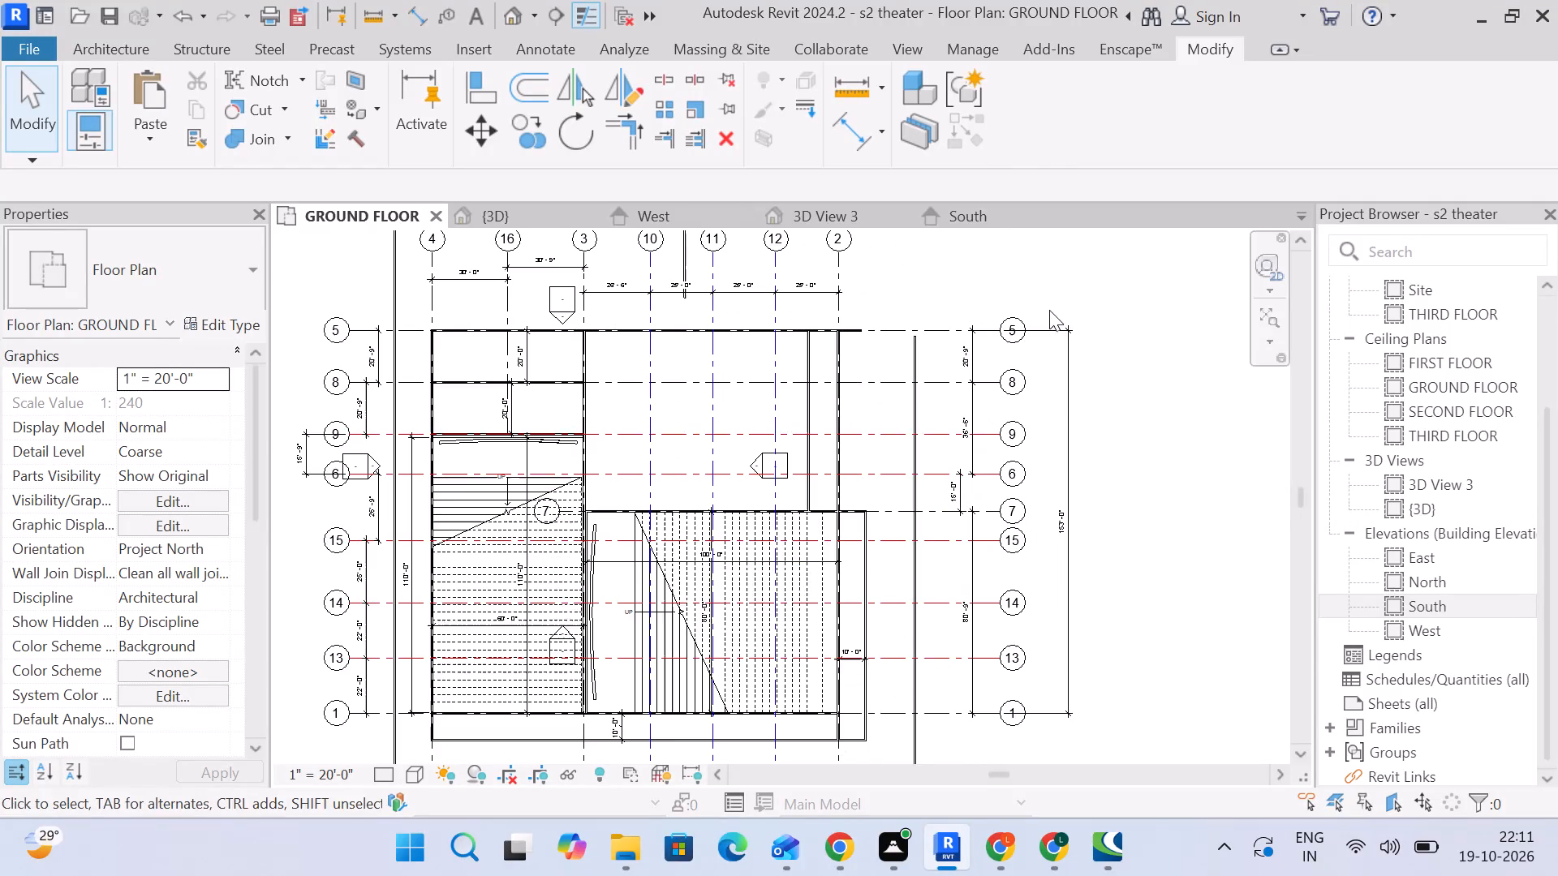
# Examine the ground floor plan's overall layout, including the two stepped seating halls, surrounding walls and grid lines.
pyautogui.moveTo(928, 387); pyautogui.dragTo(982, 350, button='middle')
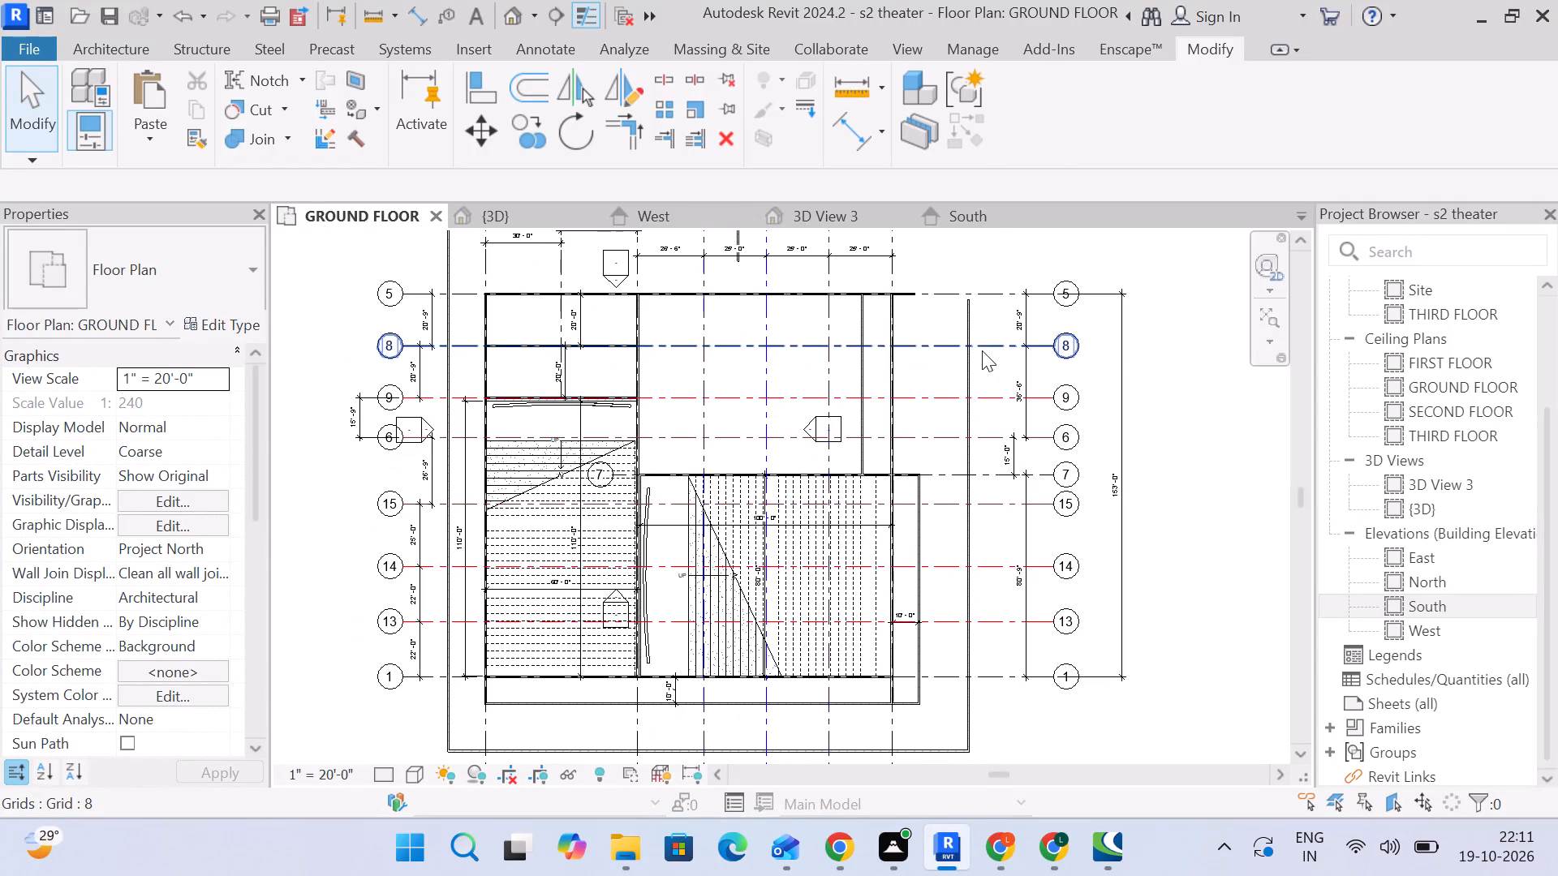
pyautogui.scroll(-2, 471, 438)
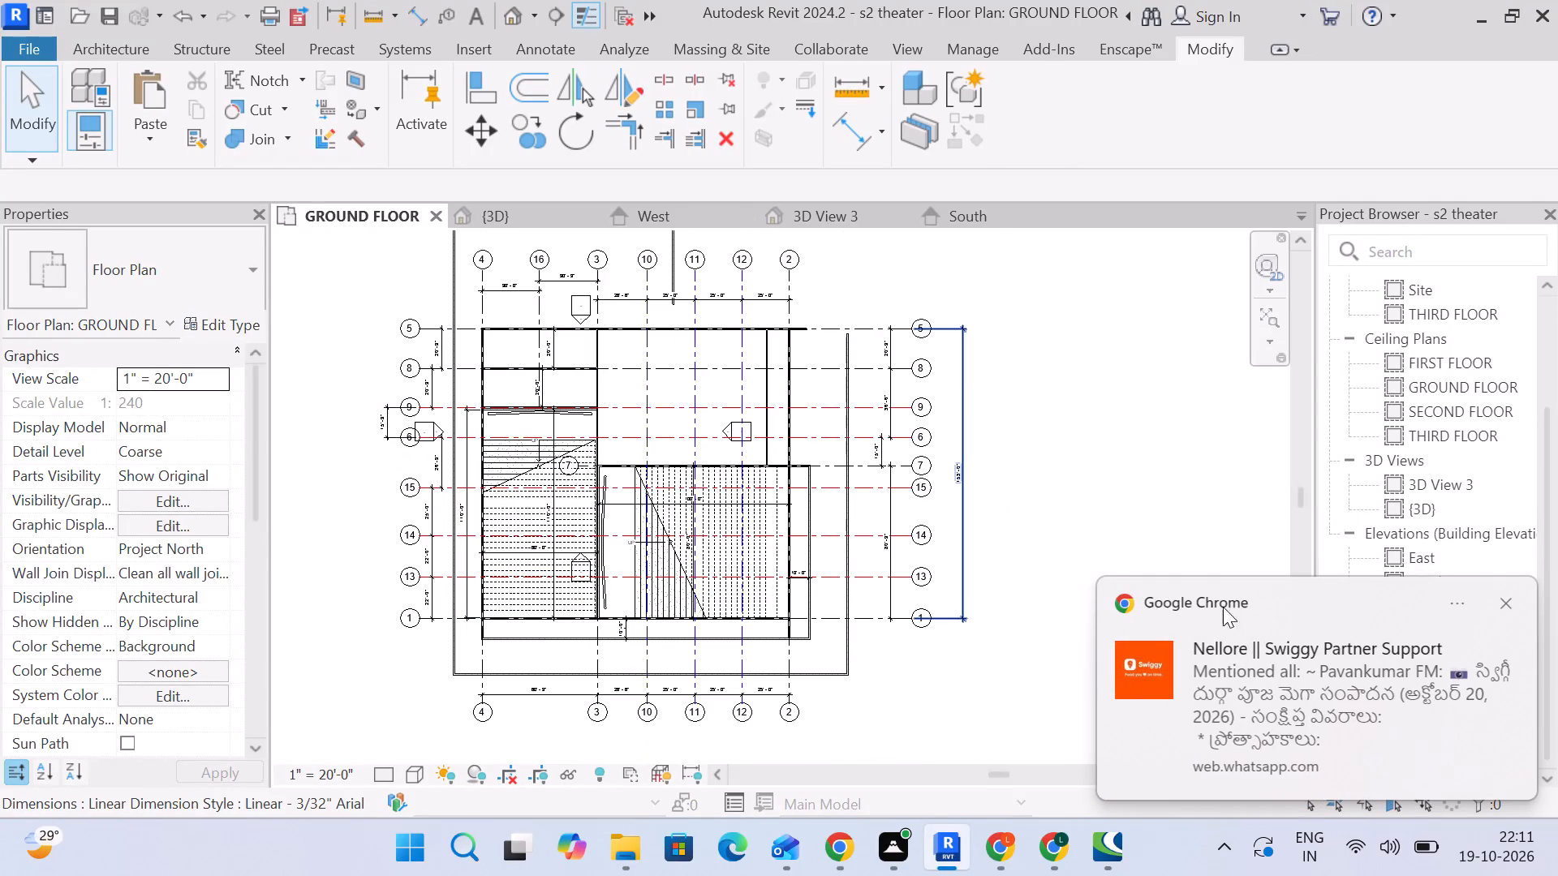
pyautogui.click(1503, 611)
pyautogui.scroll(3, 854, 414)
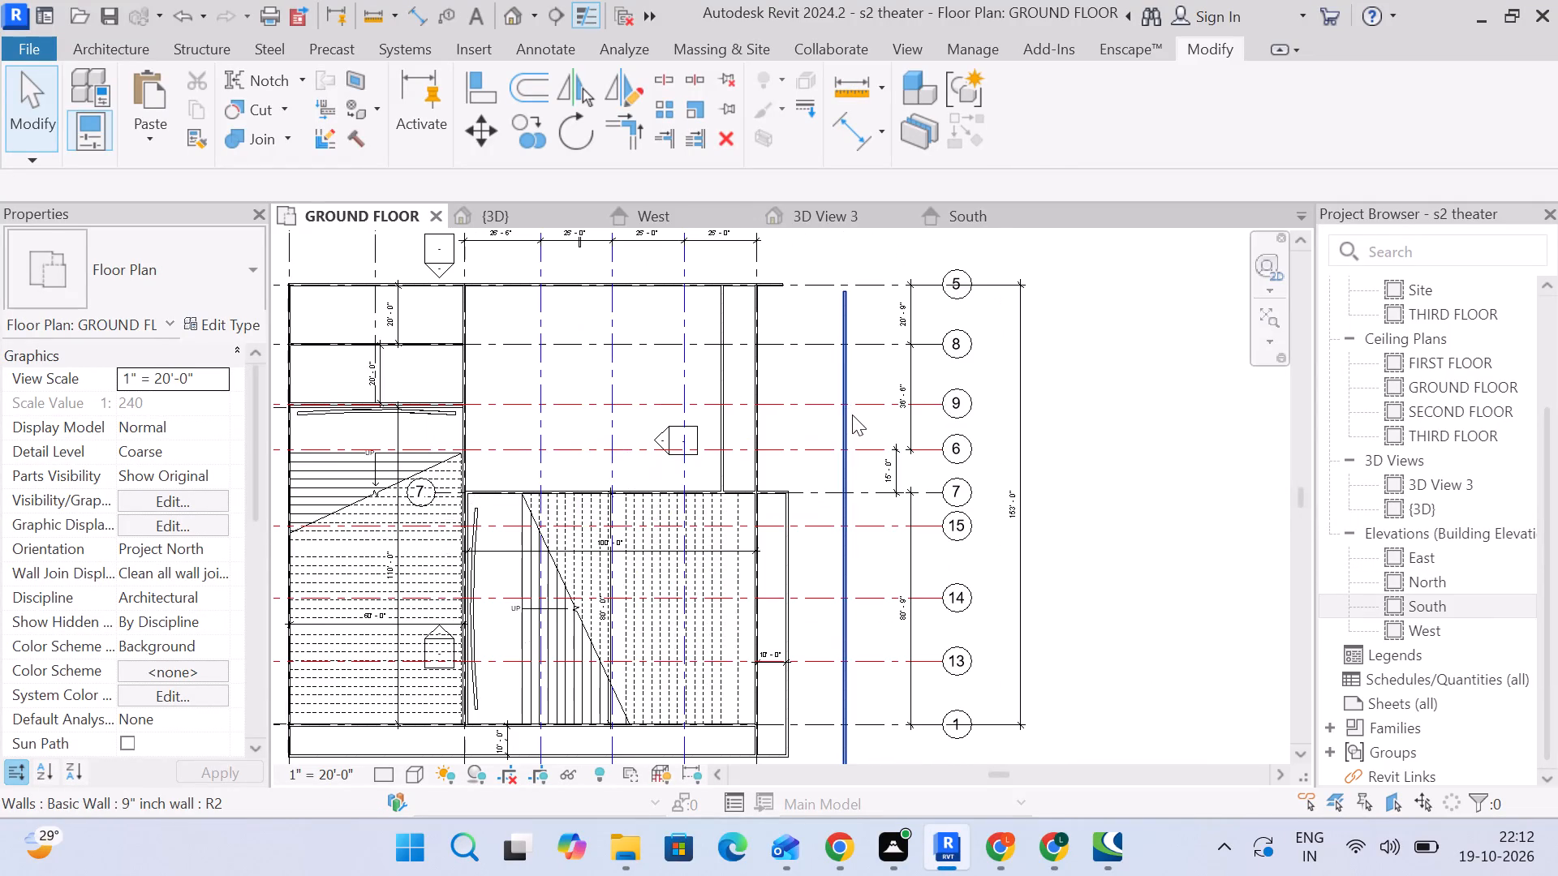
pyautogui.moveTo(860, 421); pyautogui.dragTo(922, 363, button='middle')
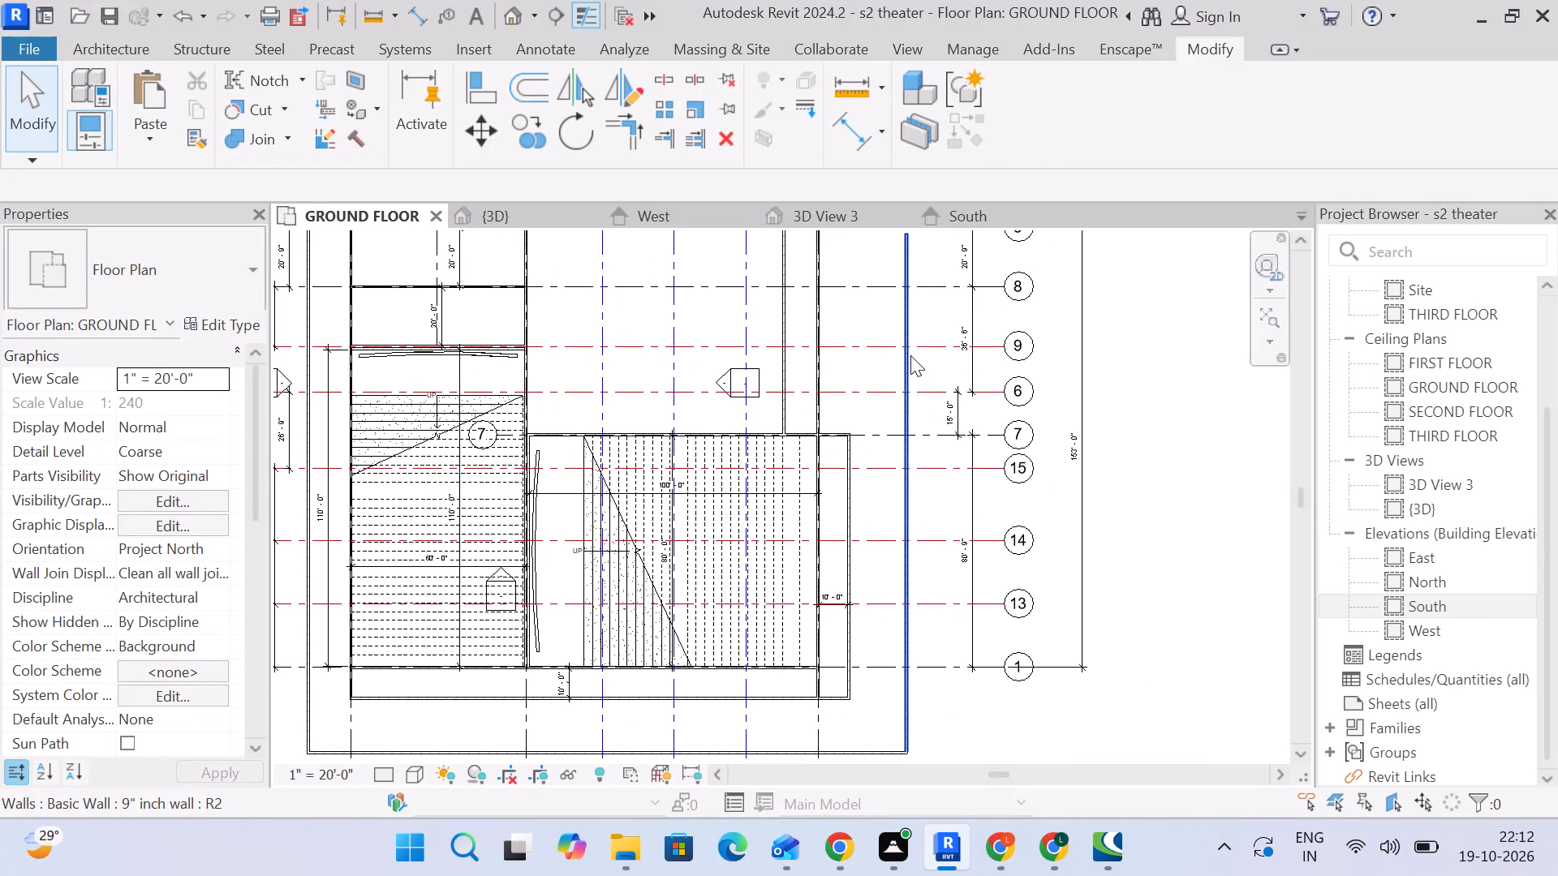
pyautogui.scroll(-2, 910, 355)
pyautogui.scroll(1, 911, 367)
pyautogui.moveTo(868, 373); pyautogui.dragTo(1022, 330, button='middle')
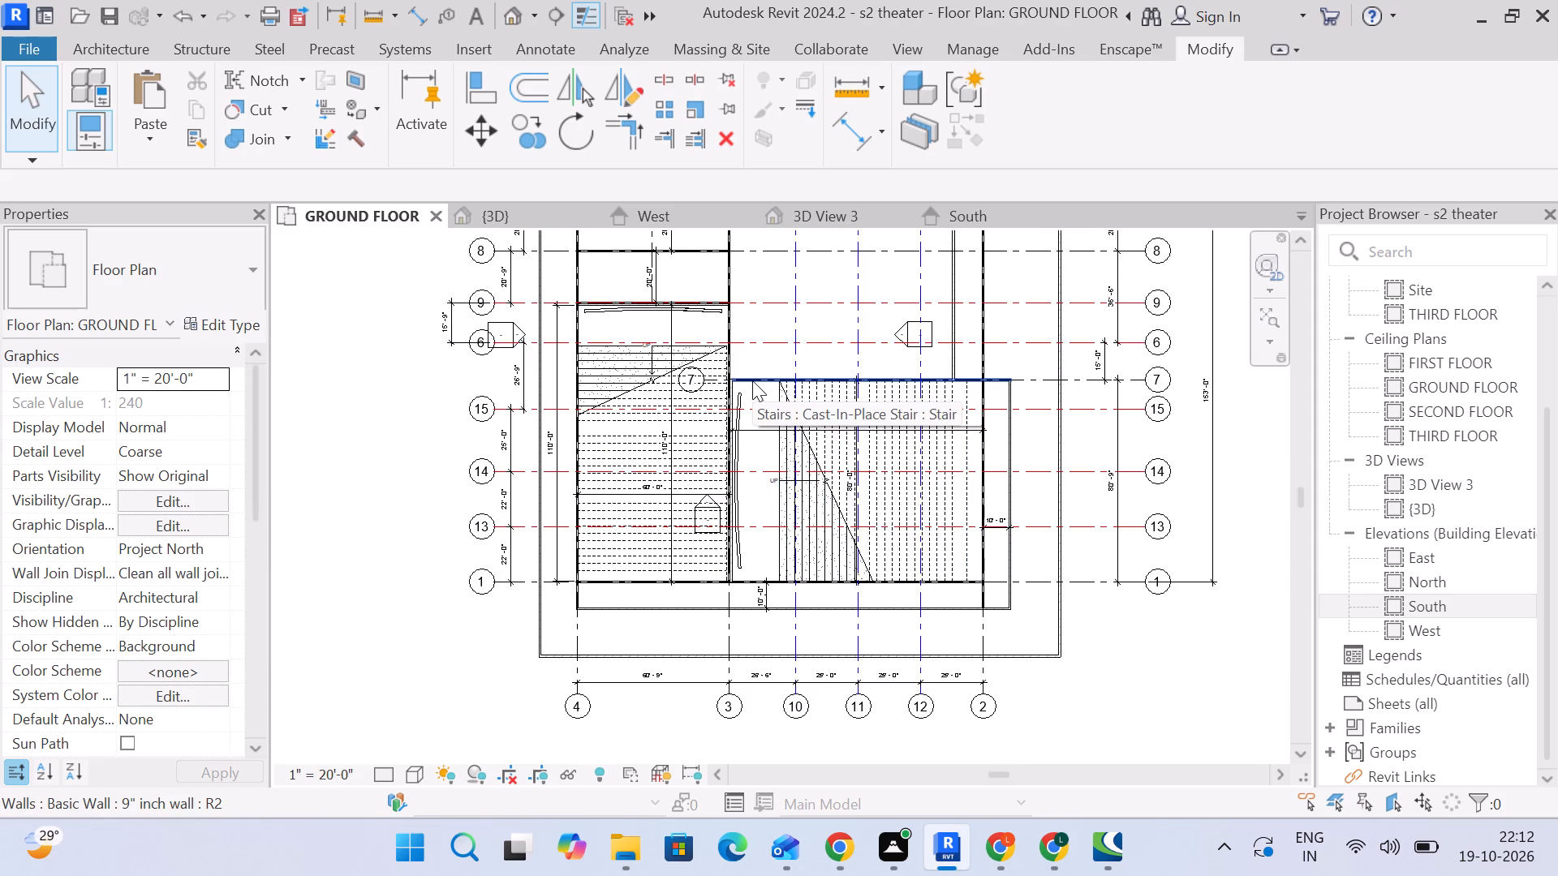
pyautogui.scroll(2, 734, 330)
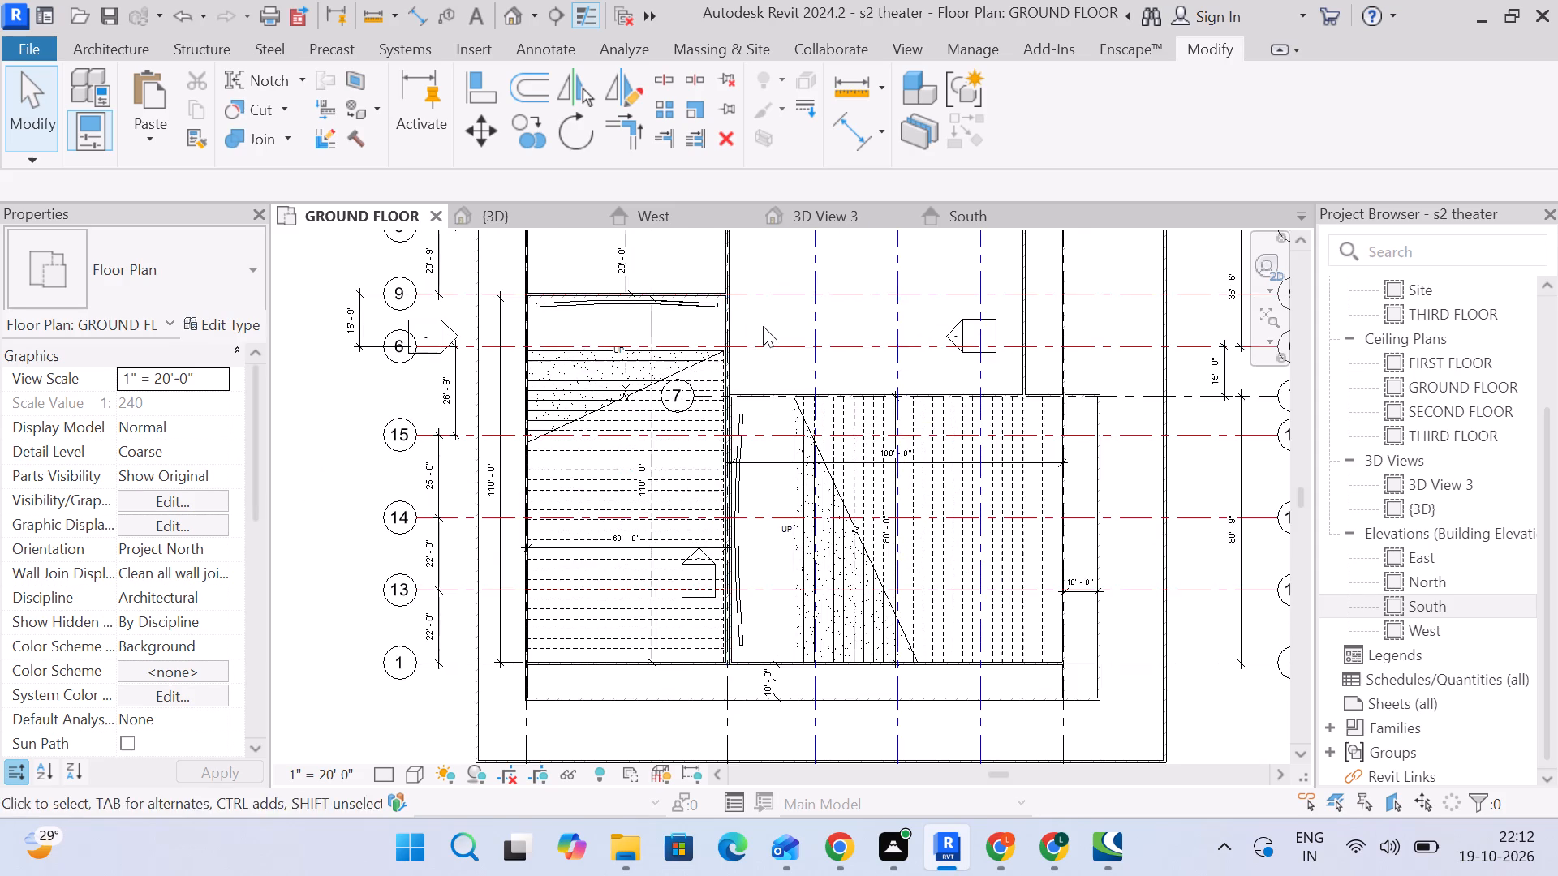
pyautogui.moveTo(757, 331); pyautogui.dragTo(708, 363, button='middle')
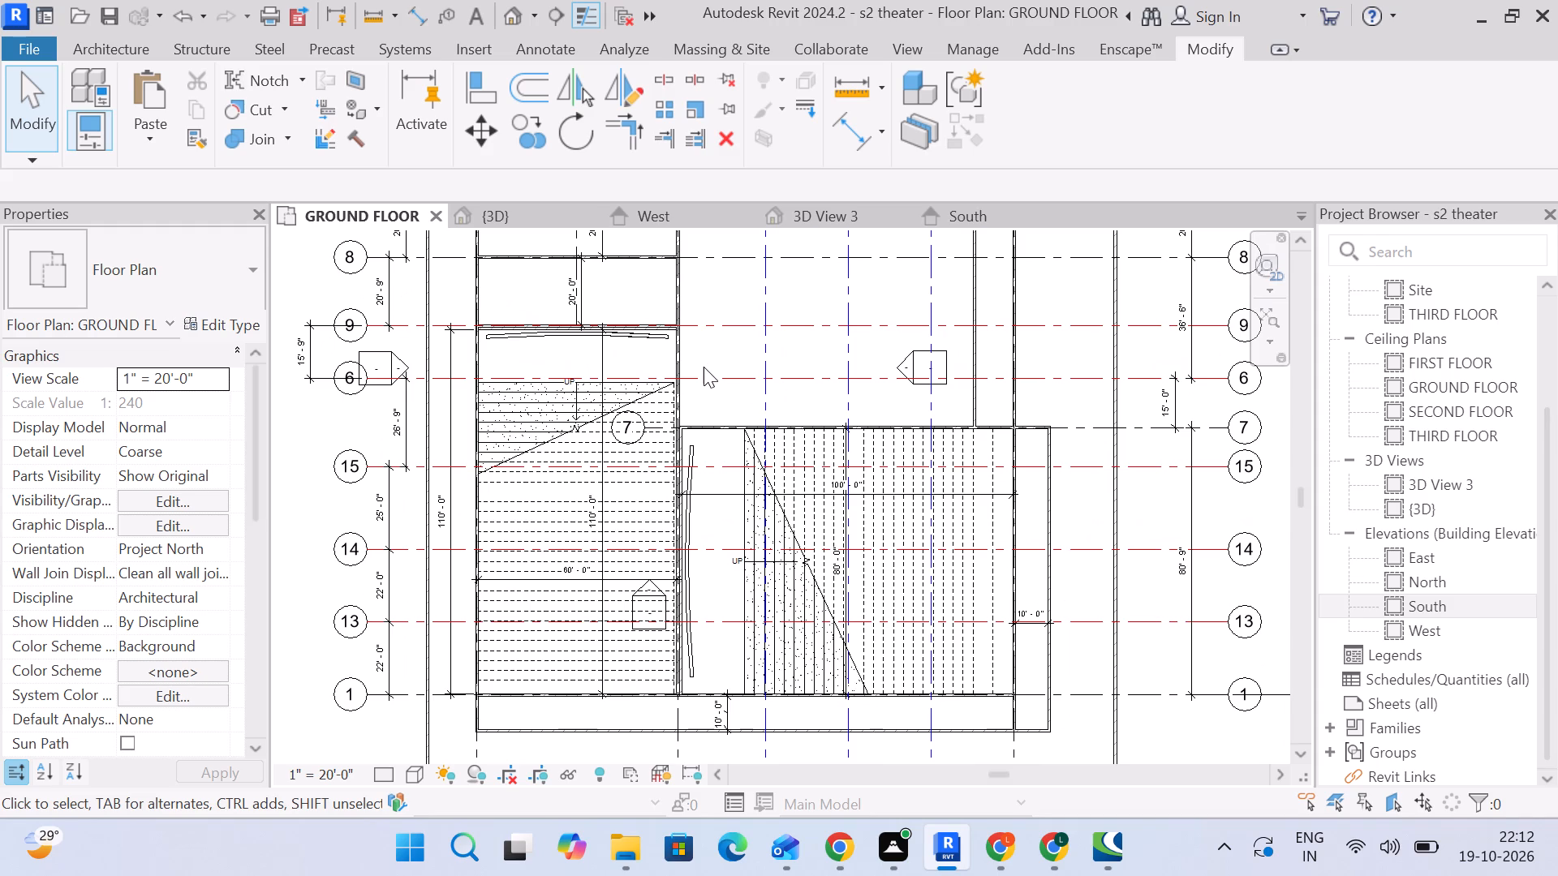
pyautogui.scroll(-1, 704, 369)
pyautogui.moveTo(705, 382); pyautogui.dragTo(710, 474, button='middle')
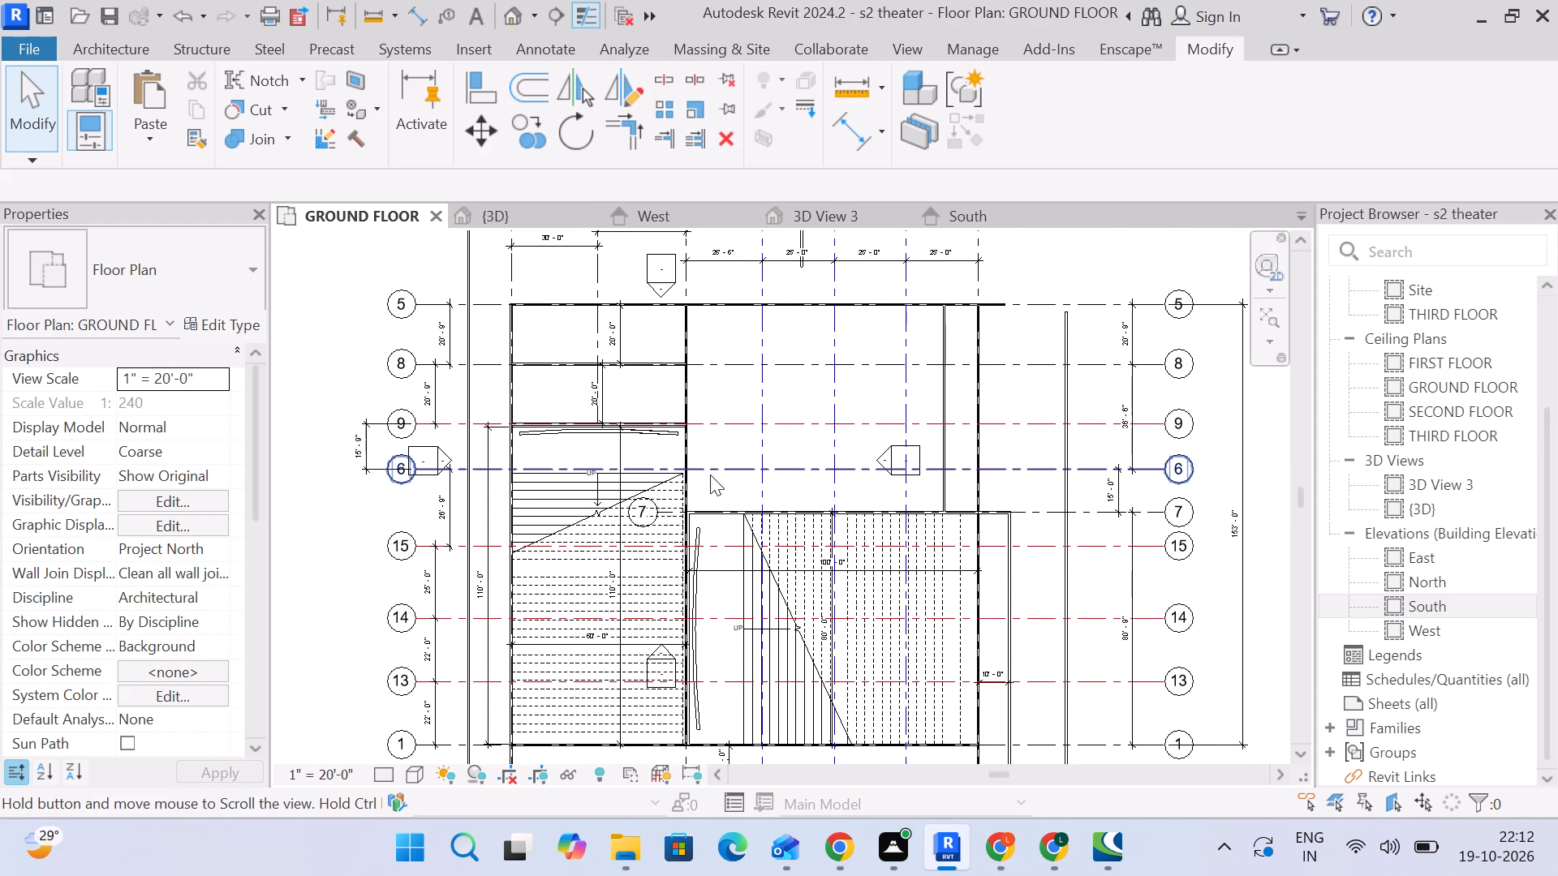
pyautogui.moveTo(714, 463); pyautogui.dragTo(731, 374, button='middle')
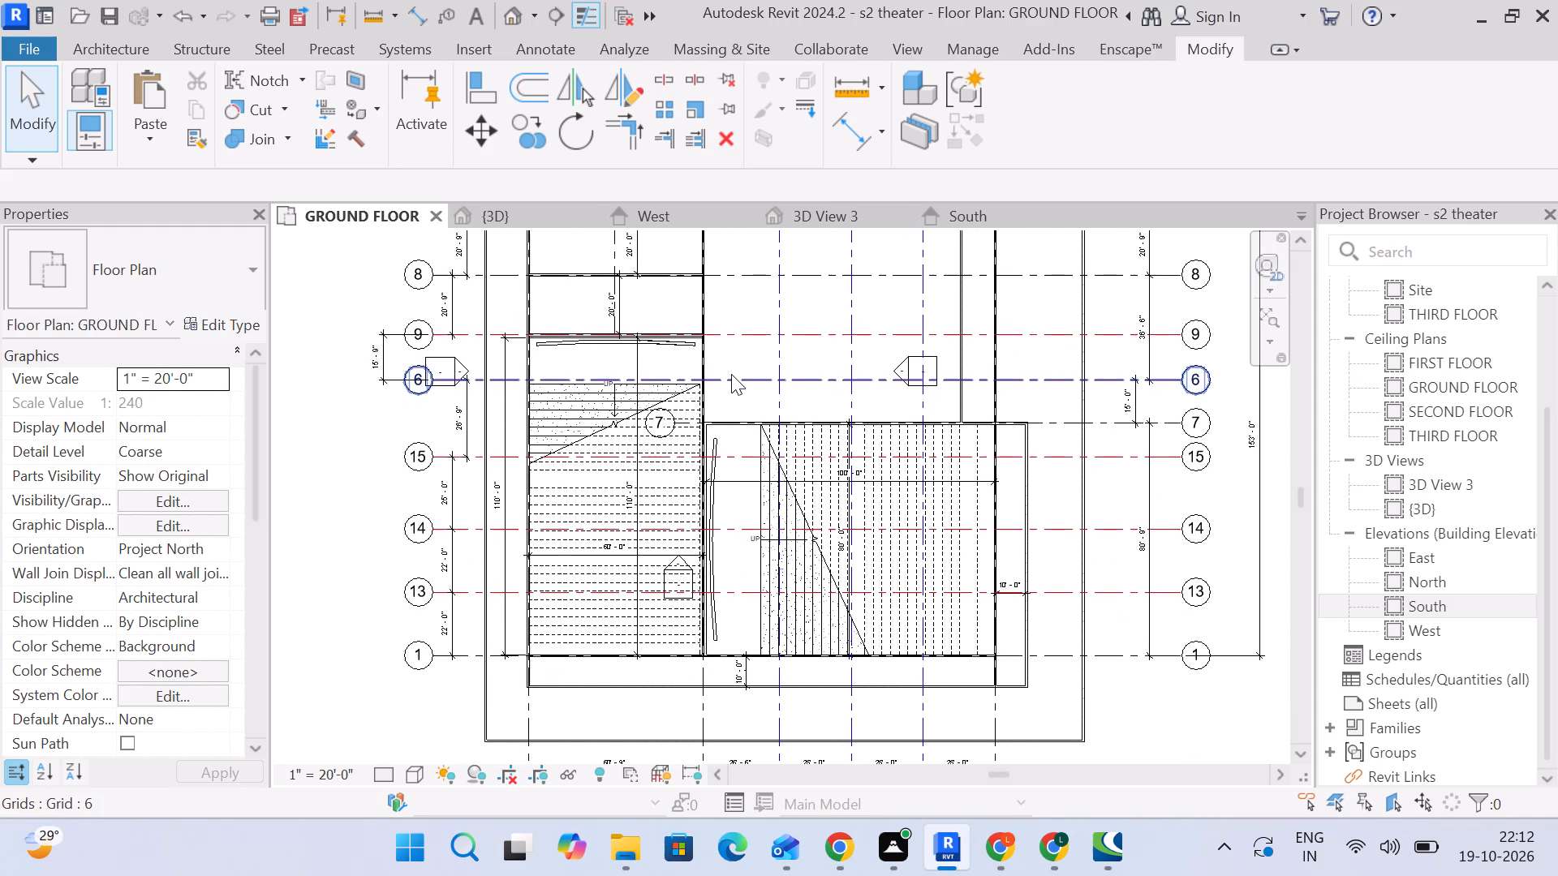
pyautogui.moveTo(754, 403); pyautogui.dragTo(749, 448, button='middle')
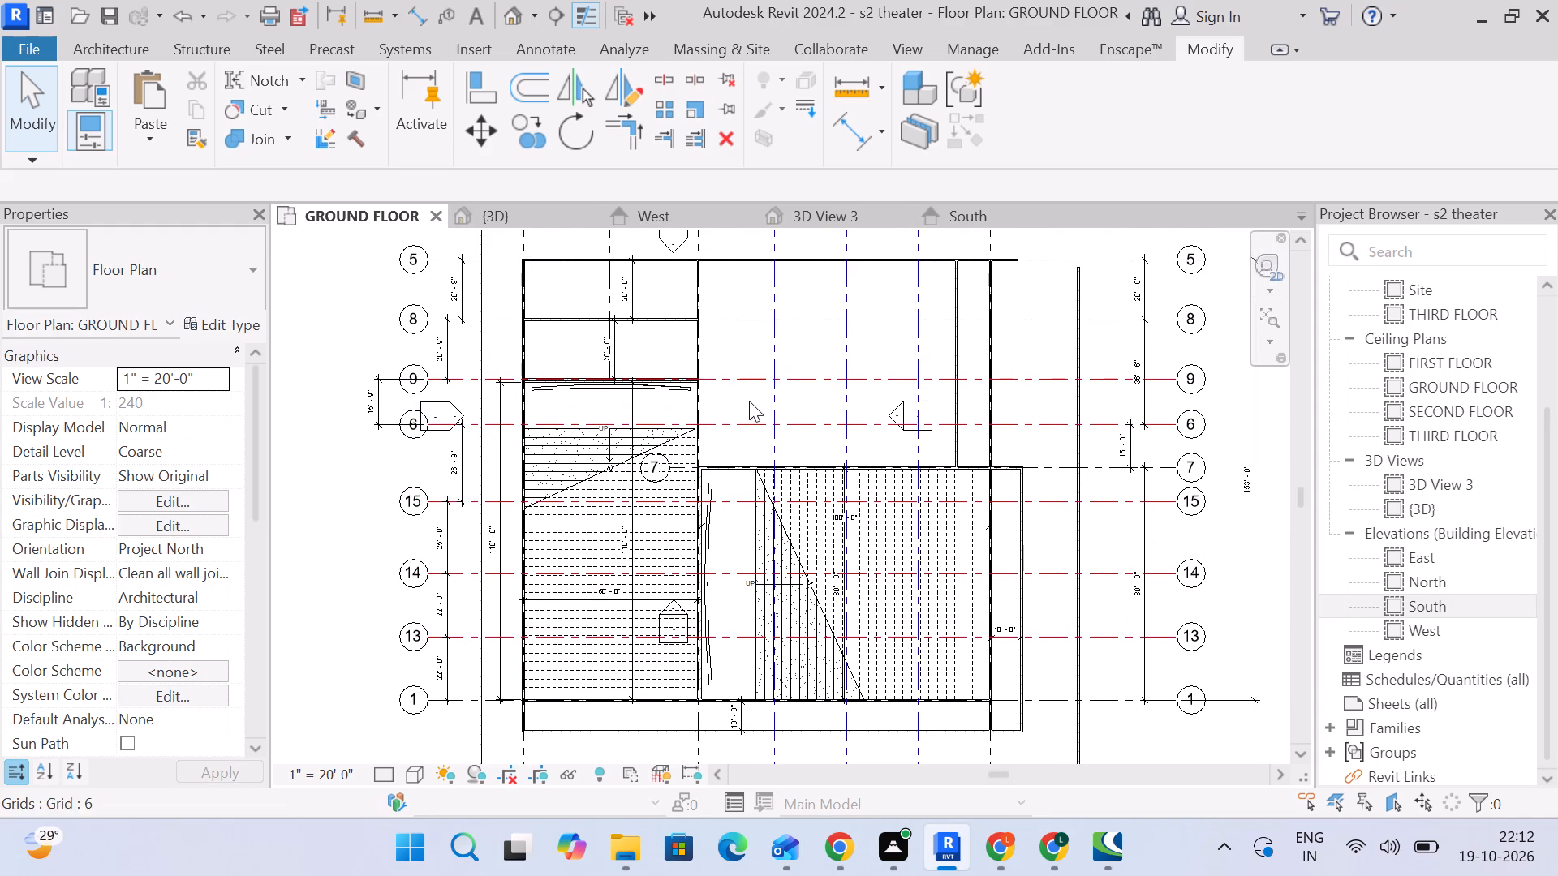
pyautogui.moveTo(1110, 339); pyautogui.dragTo(1076, 376, button='middle')
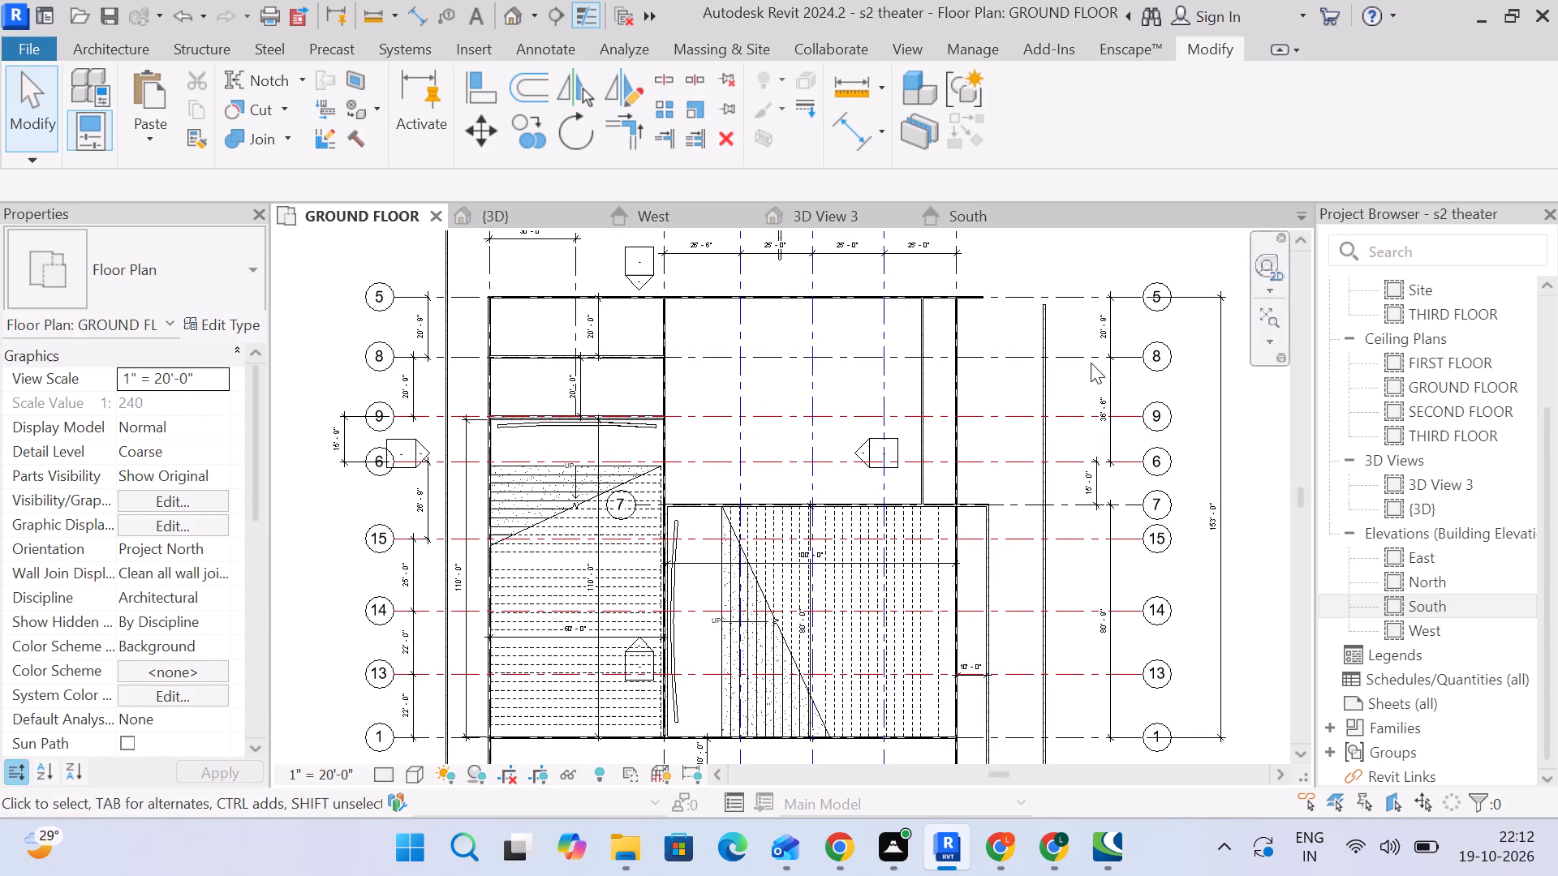
pyautogui.scroll(3, 483, 326)
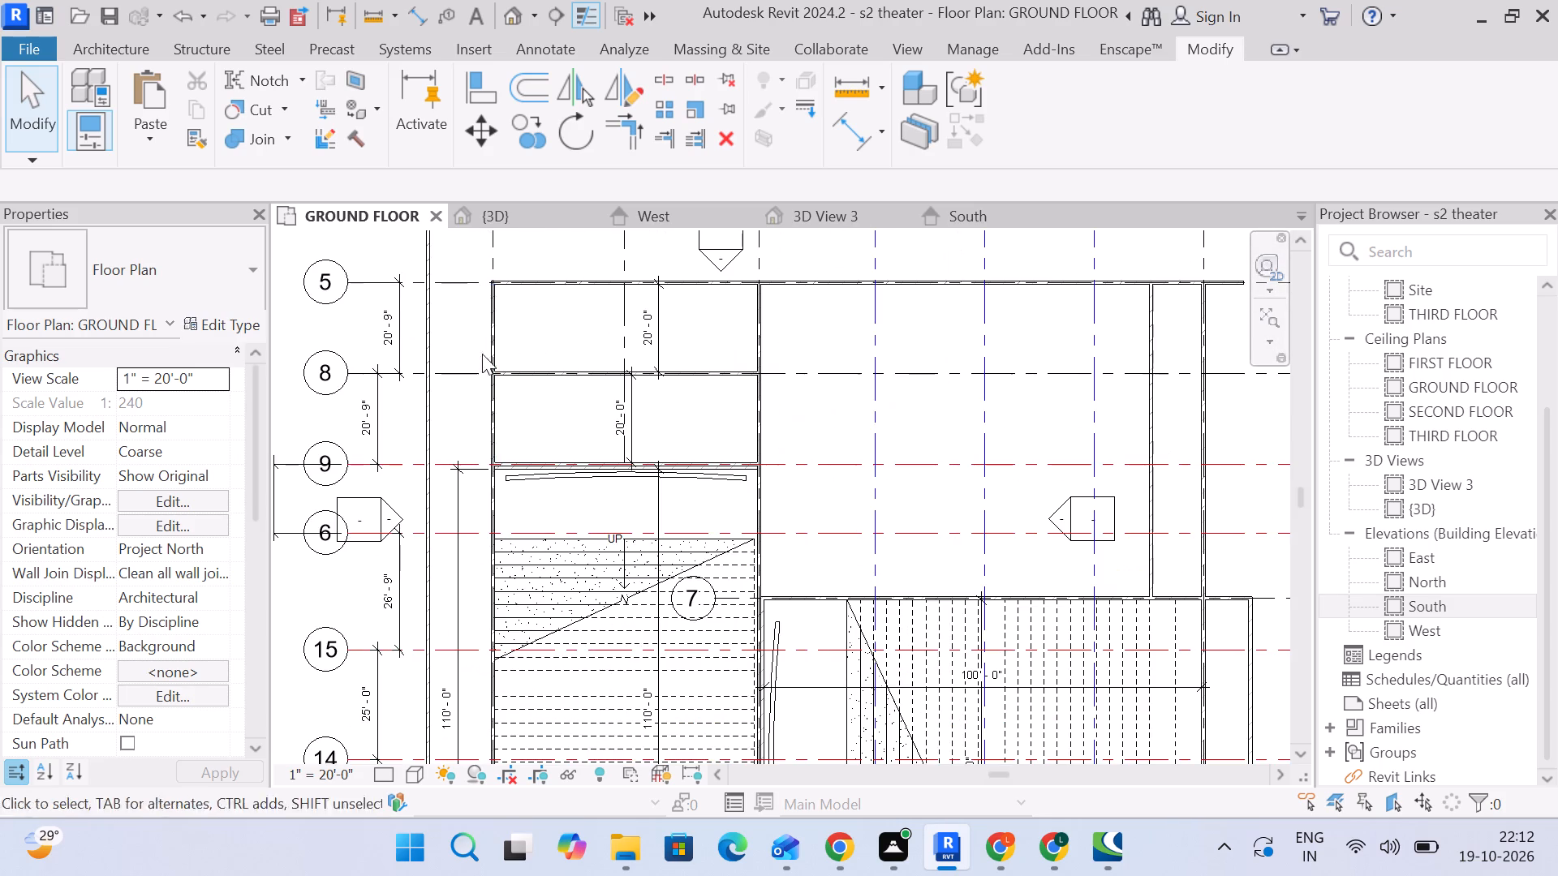
pyautogui.moveTo(591, 390); pyautogui.dragTo(573, 292, button='middle')
pyautogui.scroll(-1, 685, 332)
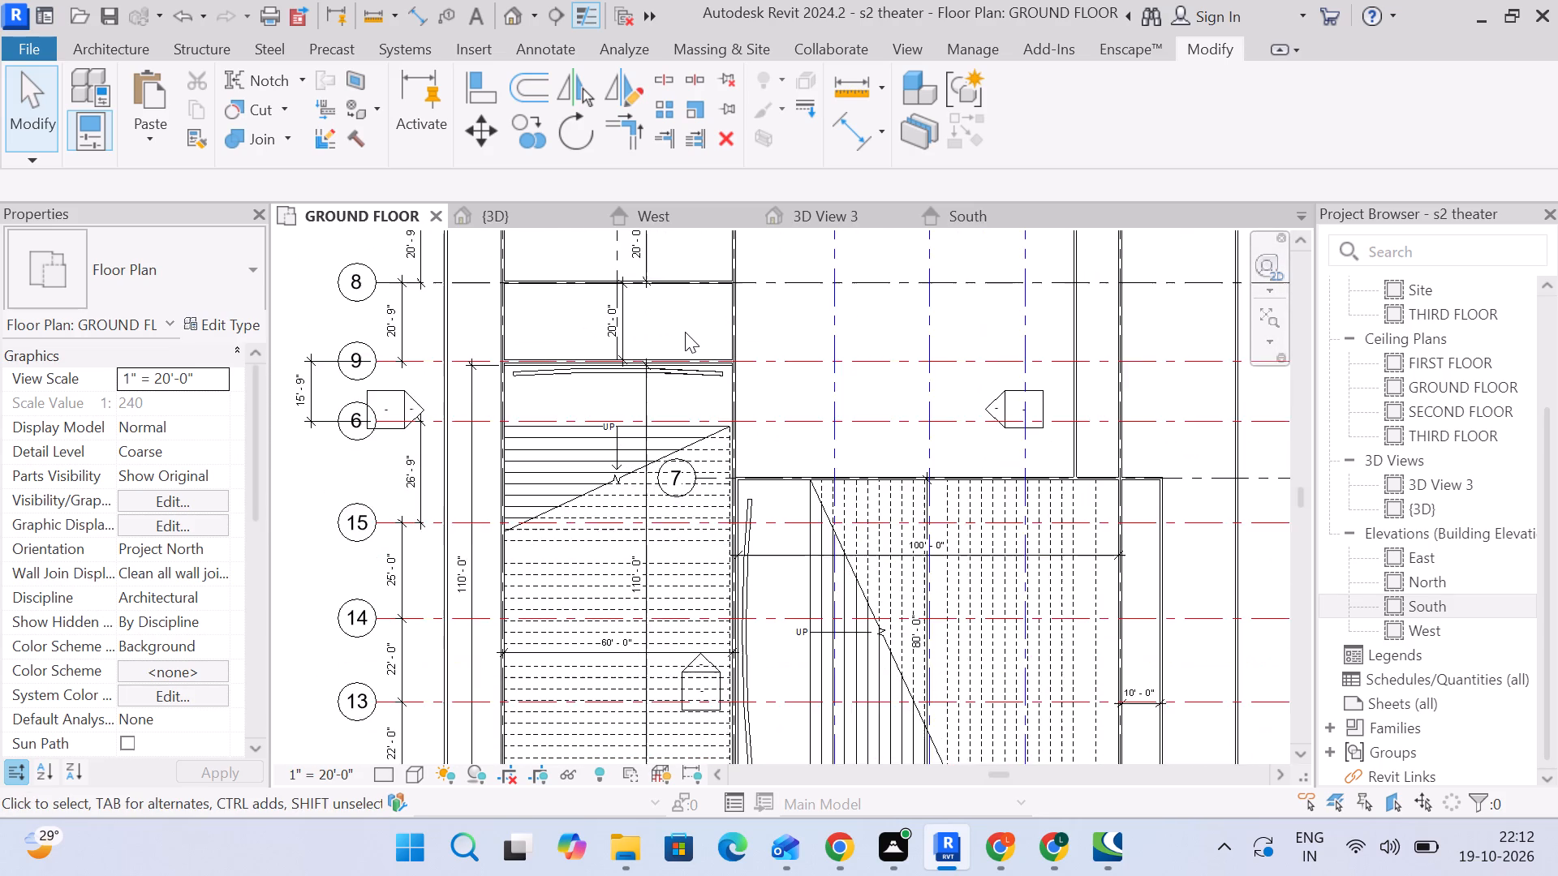
pyautogui.moveTo(685, 332); pyautogui.dragTo(613, 378, button='middle')
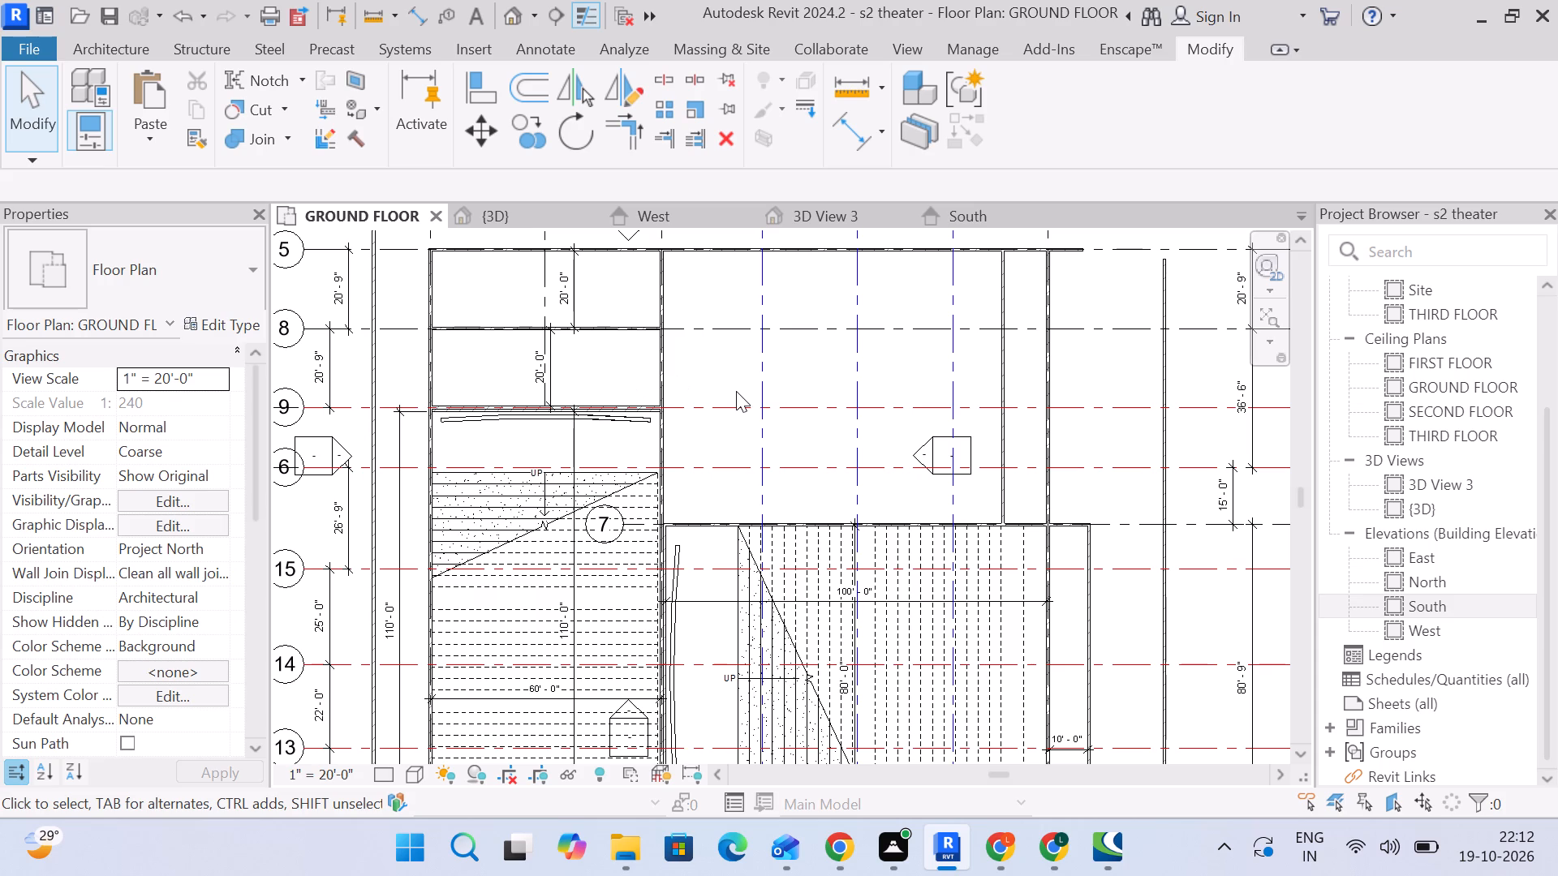
pyautogui.moveTo(721, 383); pyautogui.dragTo(649, 368, button='middle')
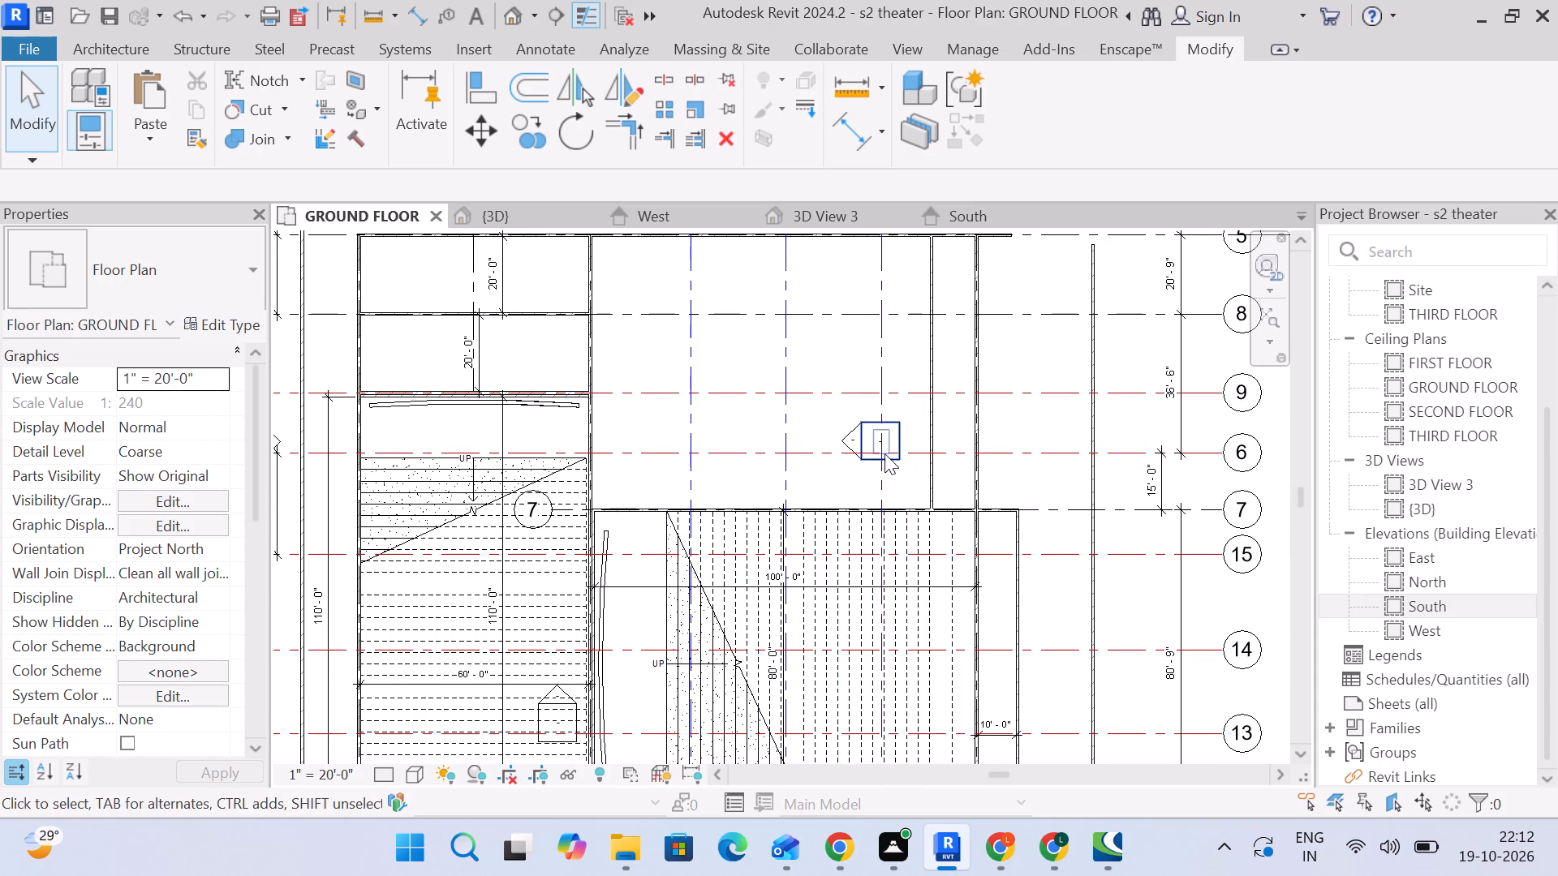
pyautogui.moveTo(695, 438); pyautogui.dragTo(661, 578, button='middle')
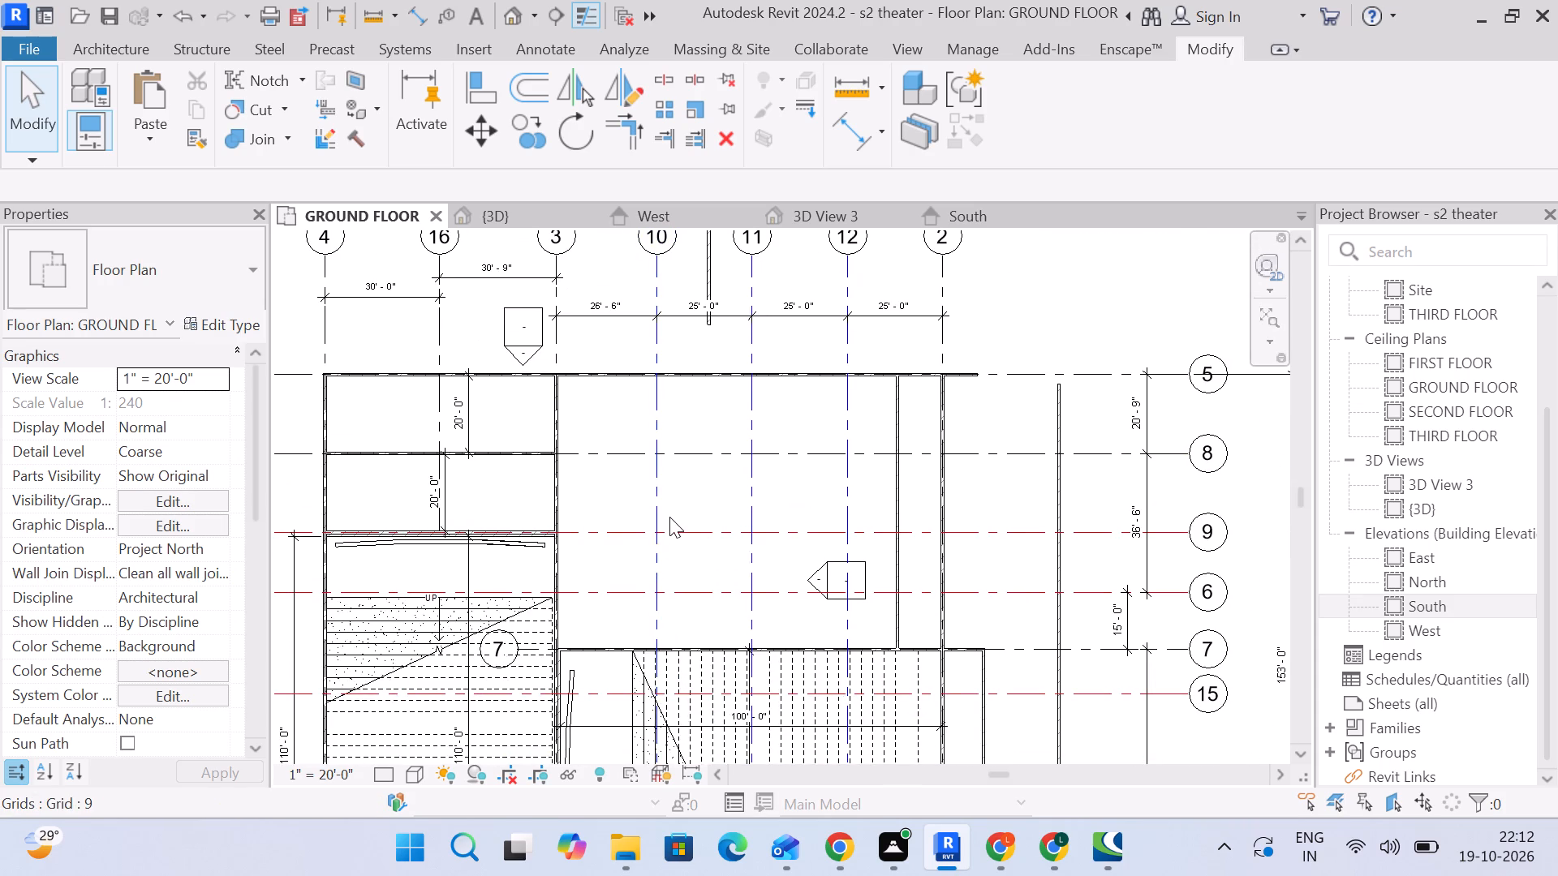
# Examine the grid spacing around grids 6 and 7 and the open area north of the larger hall in the ground floor plan.
pyautogui.scroll(6, 1113, 631)
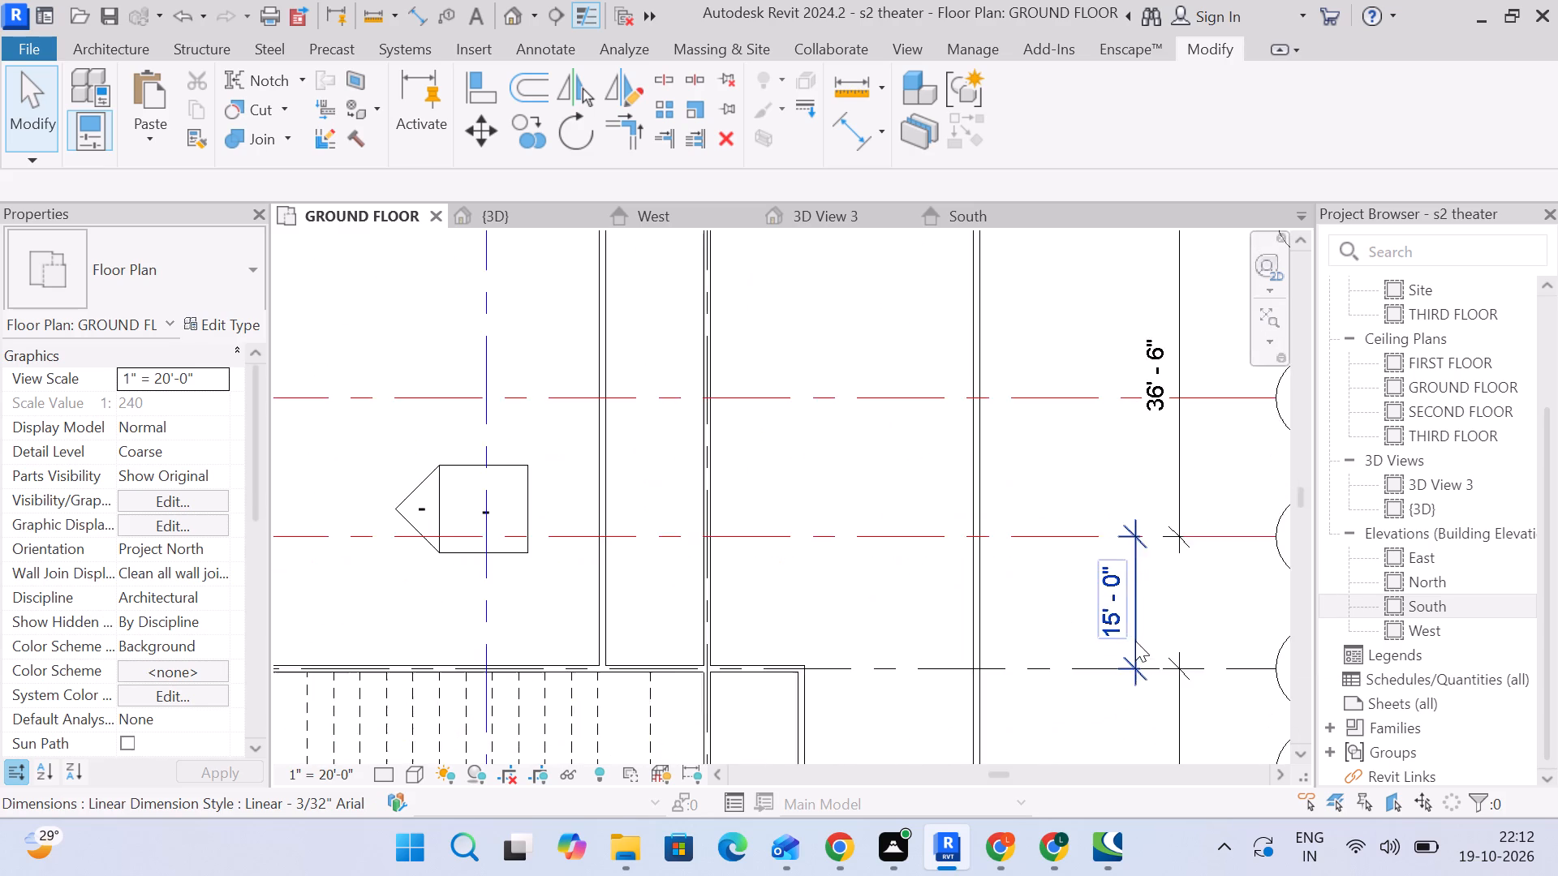
pyautogui.scroll(1, 1135, 641)
pyautogui.moveTo(1144, 646); pyautogui.dragTo(953, 599, button='middle')
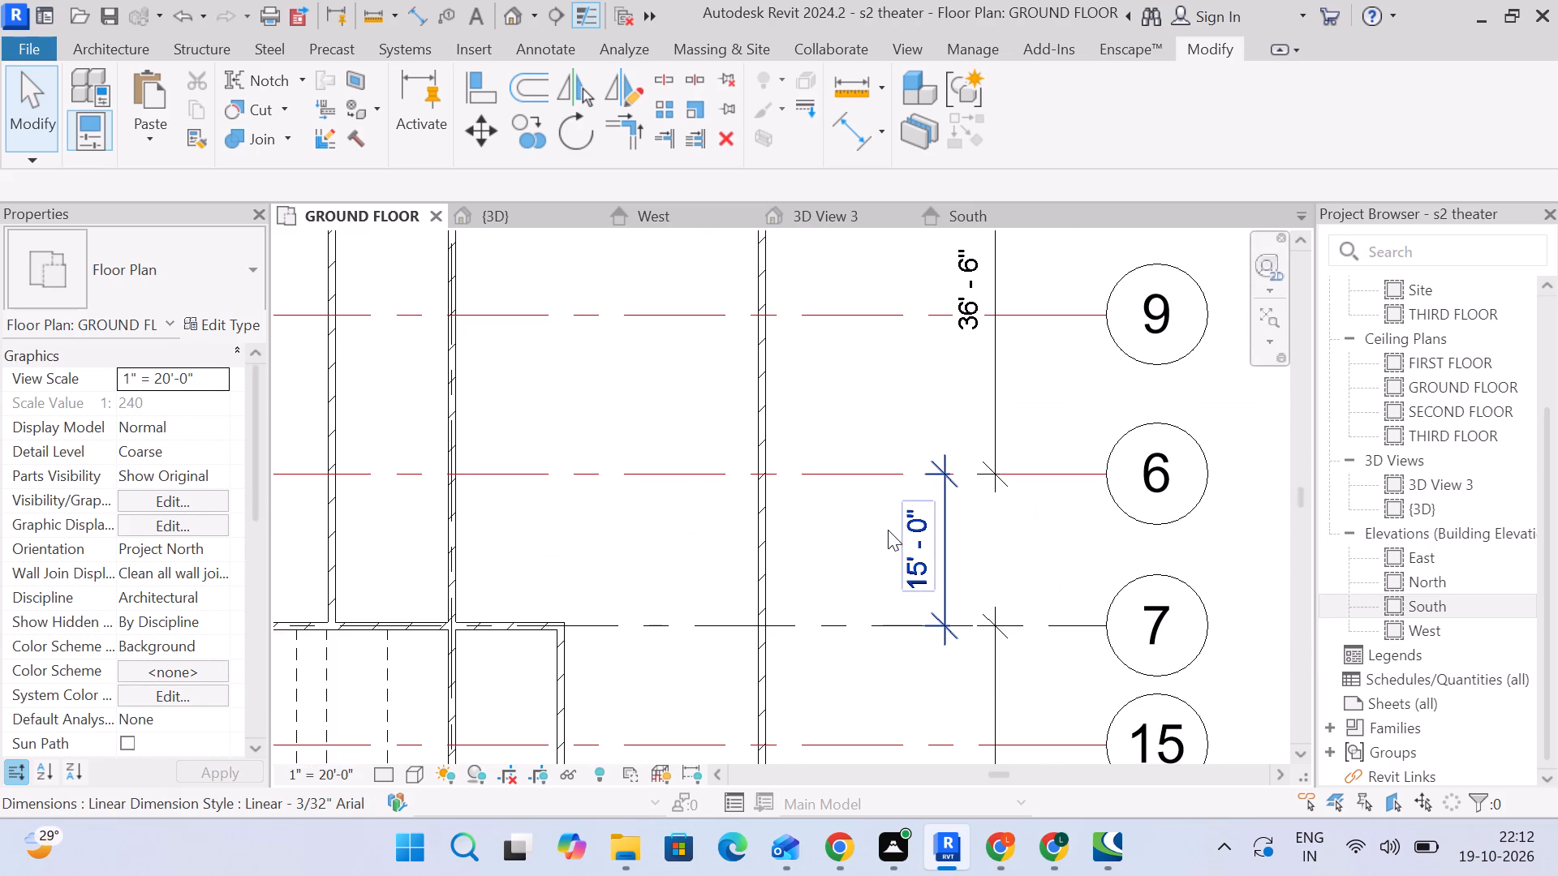
pyautogui.scroll(-2, 786, 395)
pyautogui.moveTo(798, 400); pyautogui.dragTo(812, 433, button='middle')
pyautogui.scroll(-2, 816, 437)
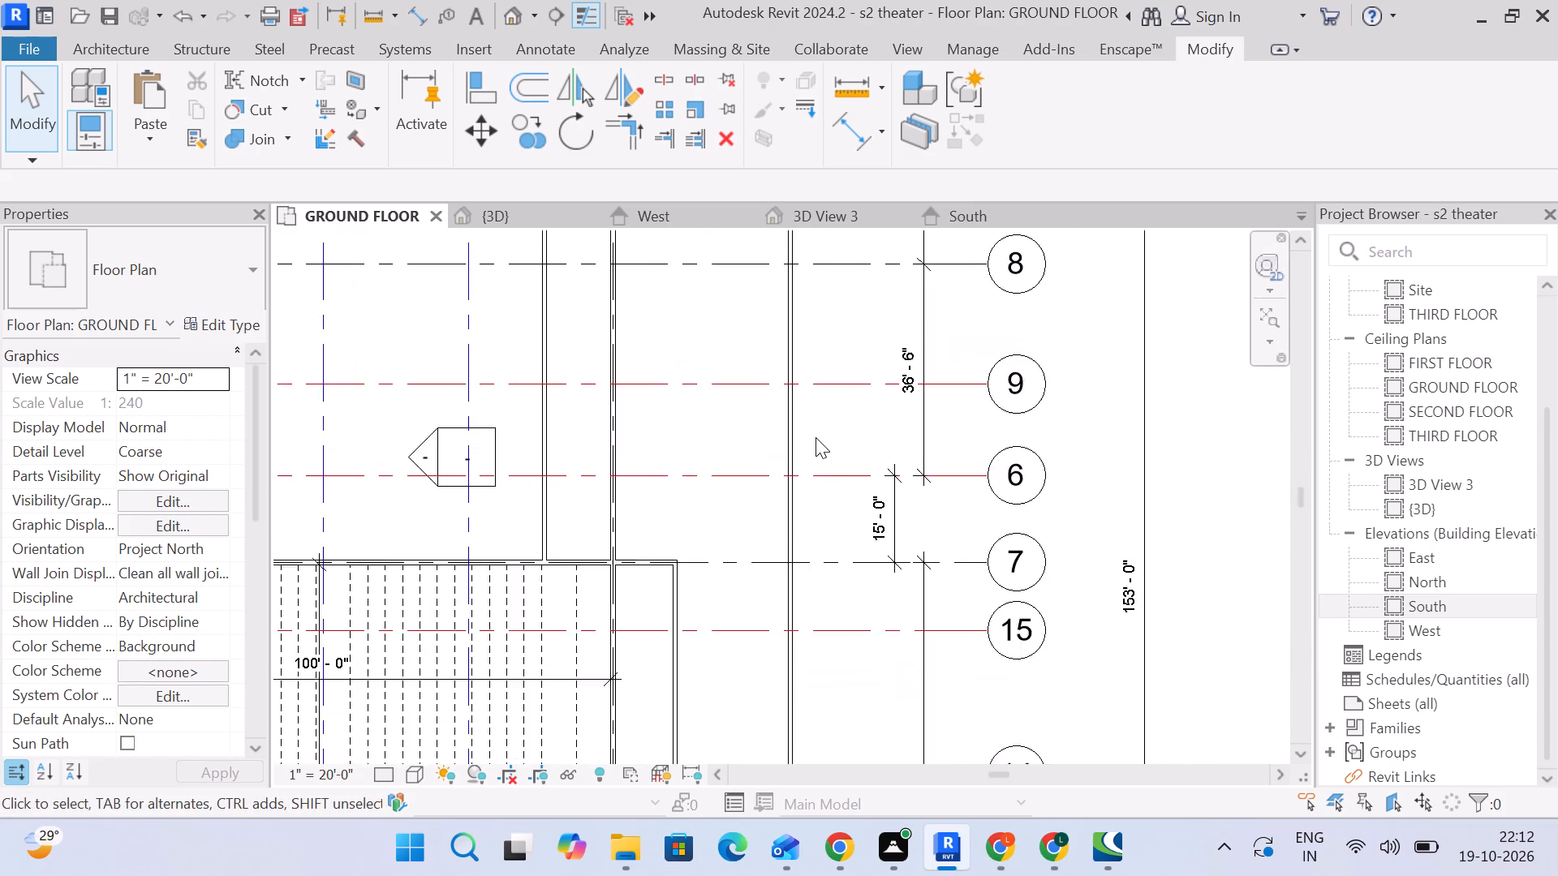
pyautogui.moveTo(817, 452); pyautogui.dragTo(839, 511, button='middle')
pyautogui.scroll(-2, 820, 462)
pyautogui.moveTo(819, 462); pyautogui.dragTo(975, 492, button='middle')
pyautogui.moveTo(847, 469); pyautogui.dragTo(999, 422, button='middle')
pyautogui.scroll(1, 985, 422)
pyautogui.moveTo(760, 422); pyautogui.dragTo(788, 511, button='middle')
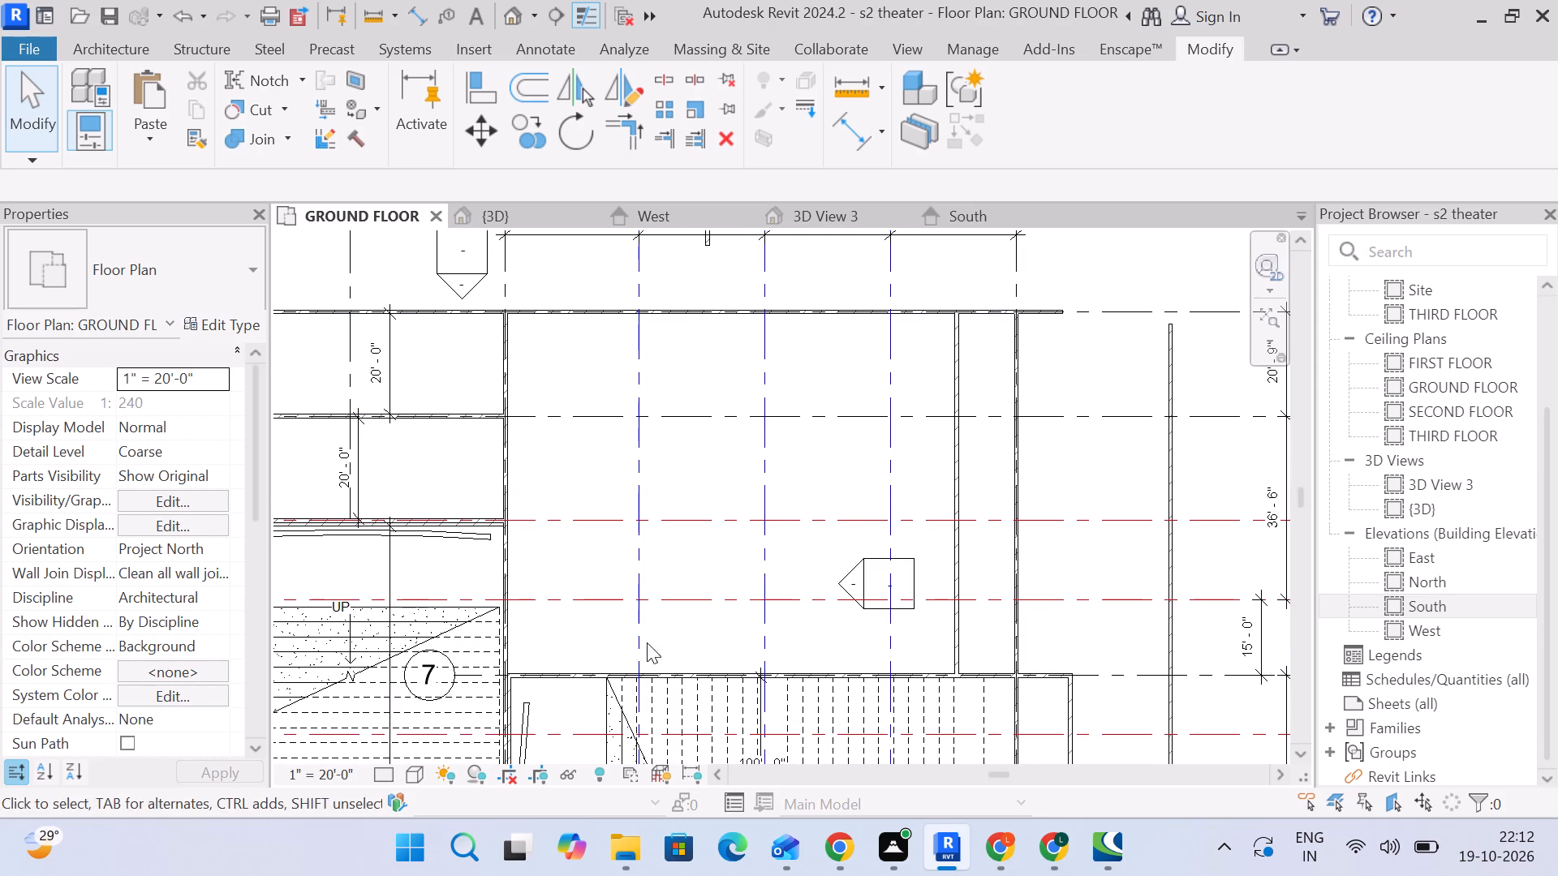
pyautogui.scroll(-2, 803, 446)
pyautogui.moveTo(793, 444); pyautogui.dragTo(960, 384, button='middle')
pyautogui.moveTo(960, 384); pyautogui.dragTo(874, 314, button='middle')
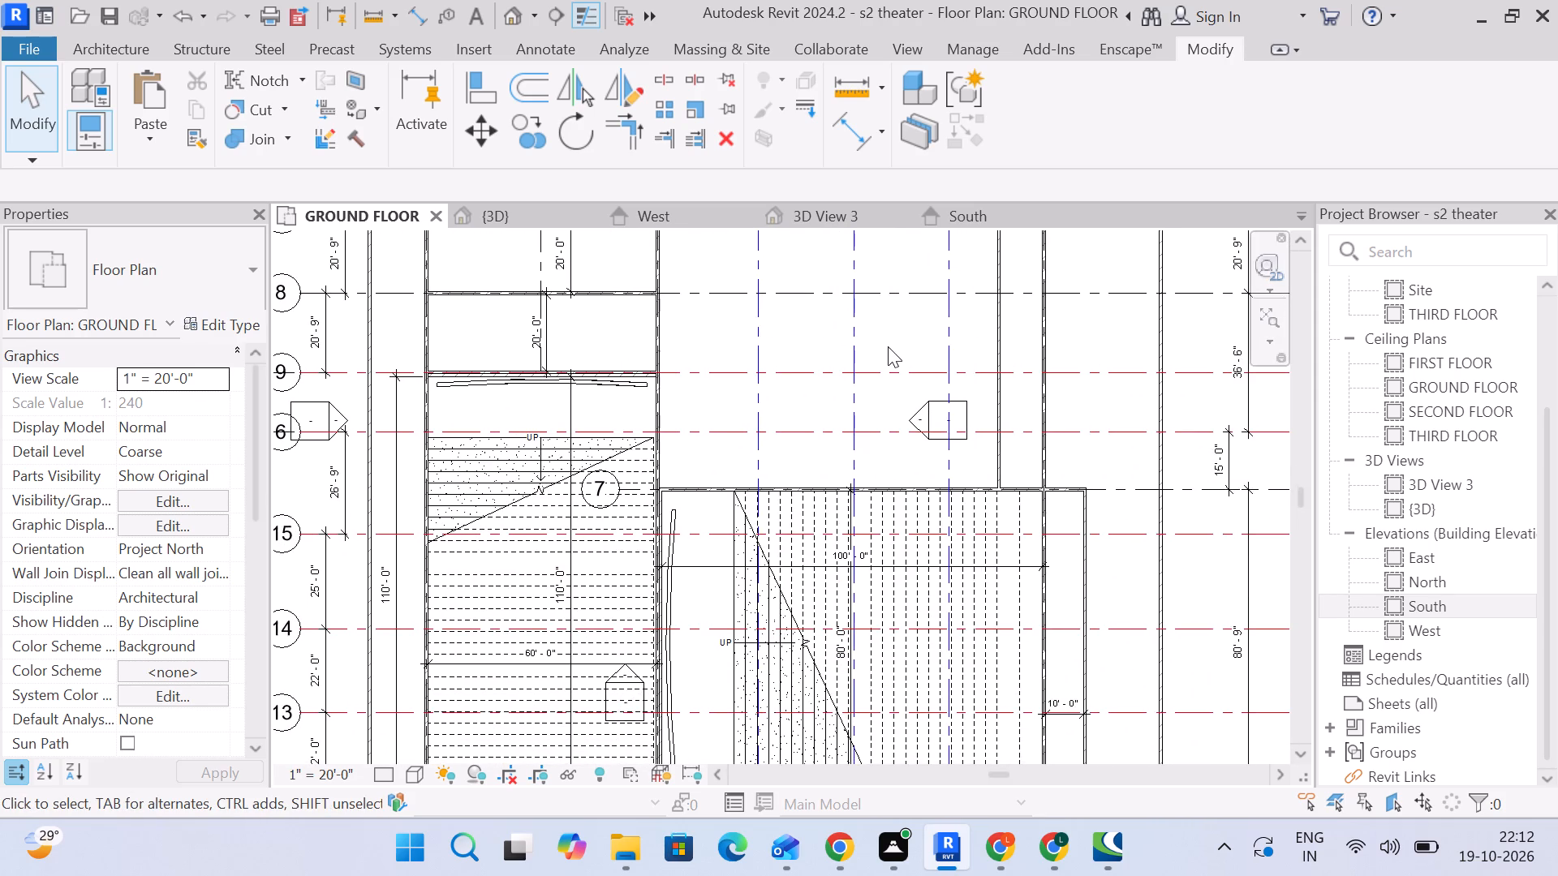
pyautogui.moveTo(914, 344); pyautogui.dragTo(843, 397, button='middle')
# Switch to the {3D} view and examine the theater's walls, screens and stepped seating from several angles.
pyautogui.click(523, 217)
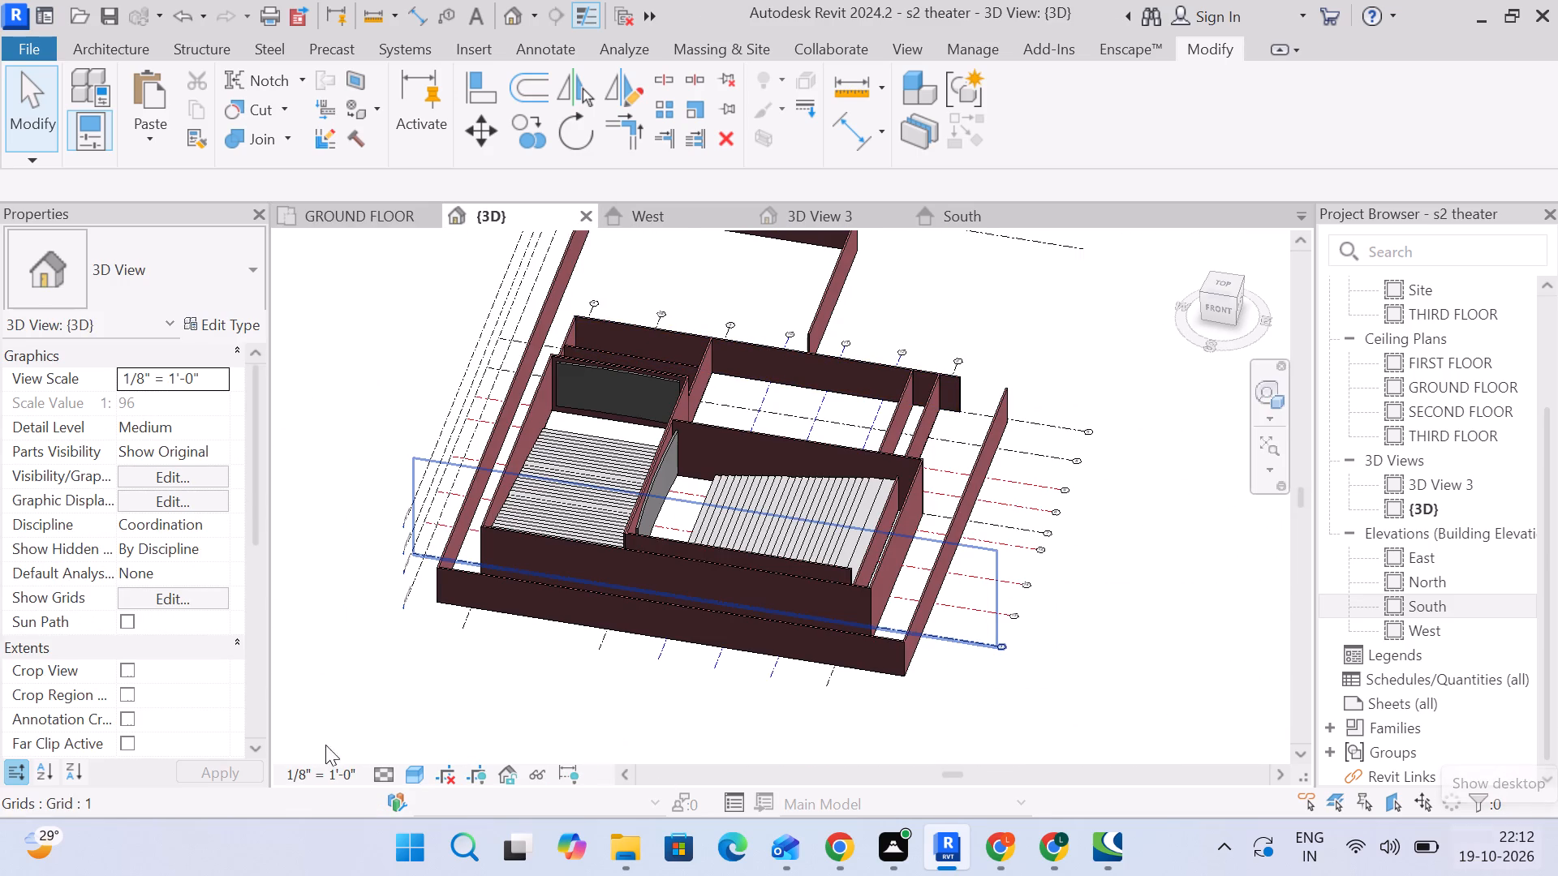
pyautogui.scroll(-3, 704, 346)
pyautogui.moveTo(717, 357); pyautogui.dragTo(704, 435, button='middle')
pyautogui.moveTo(717, 441); pyautogui.dragTo(908, 498, button='middle')
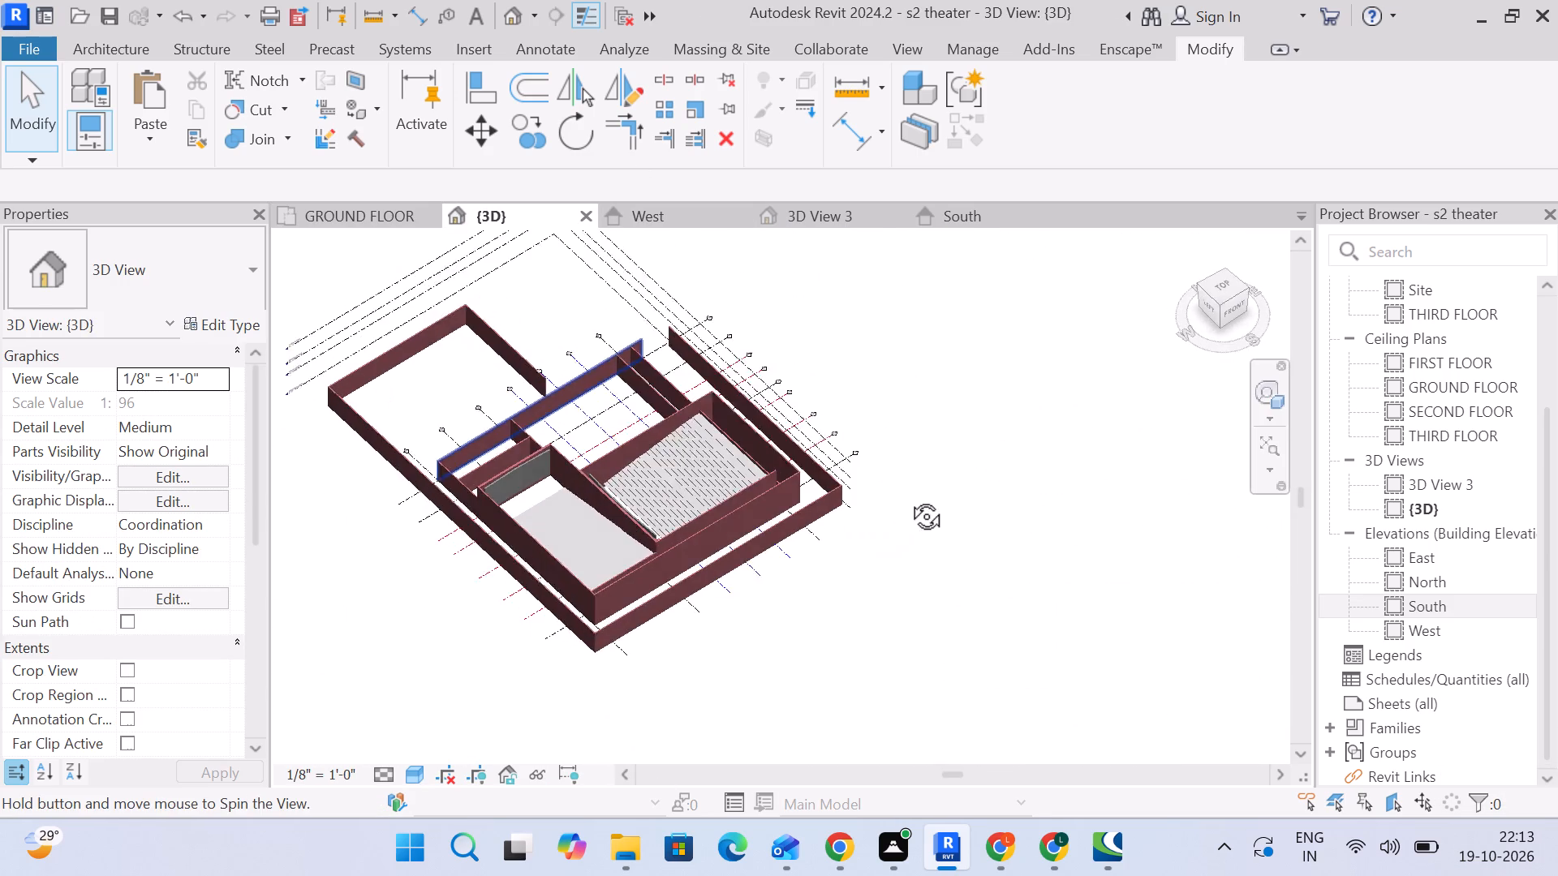
pyautogui.moveTo(908, 498); pyautogui.dragTo(913, 492, button='middle')
pyautogui.scroll(4, 734, 550)
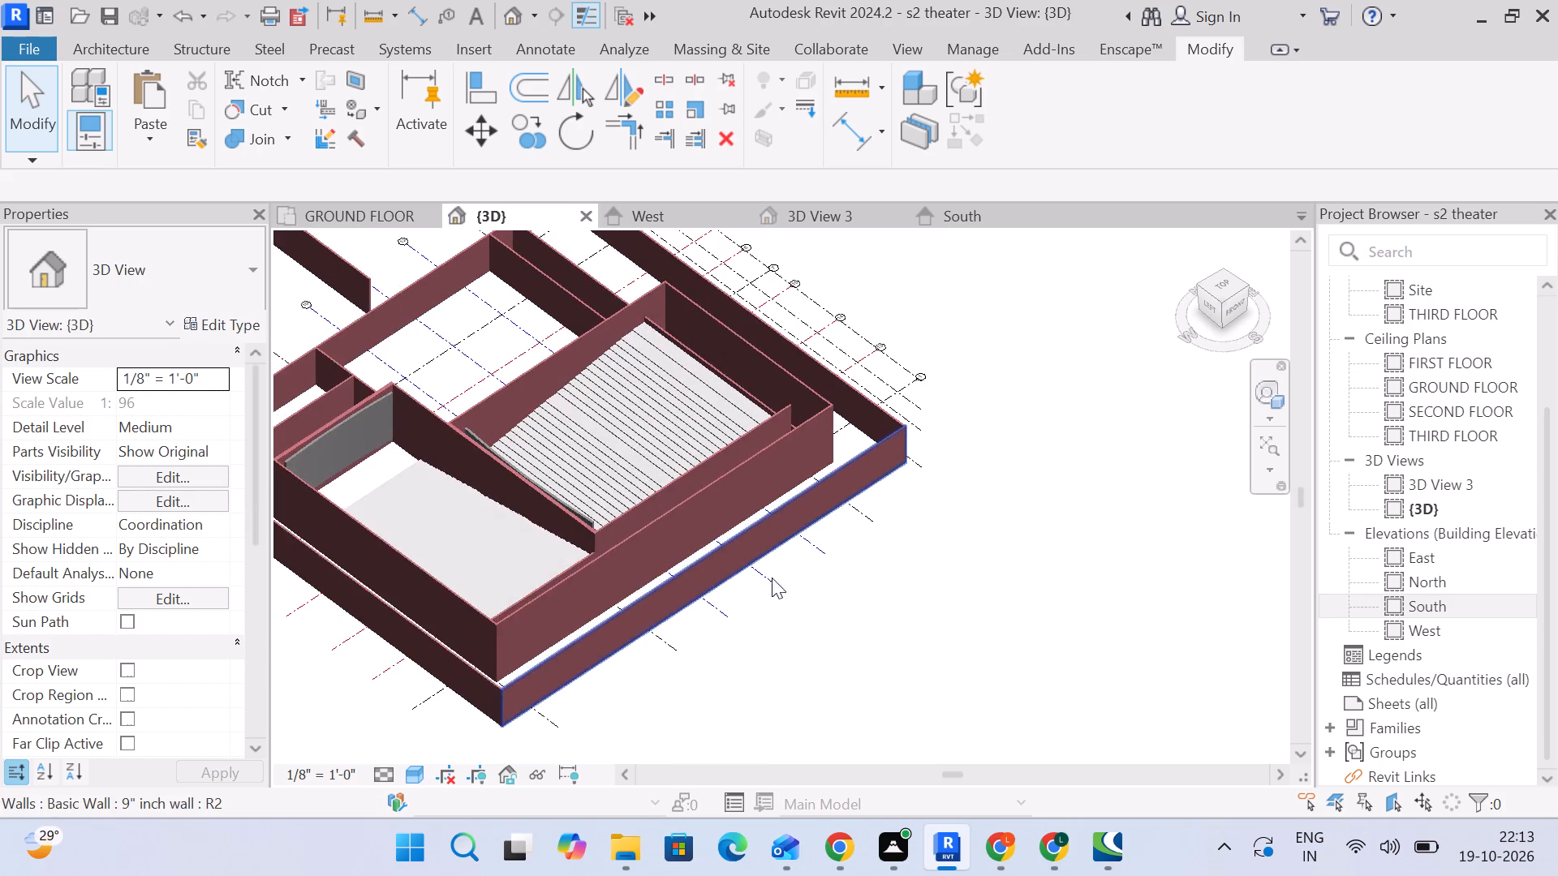
pyautogui.moveTo(856, 612); pyautogui.dragTo(862, 551, button='middle')
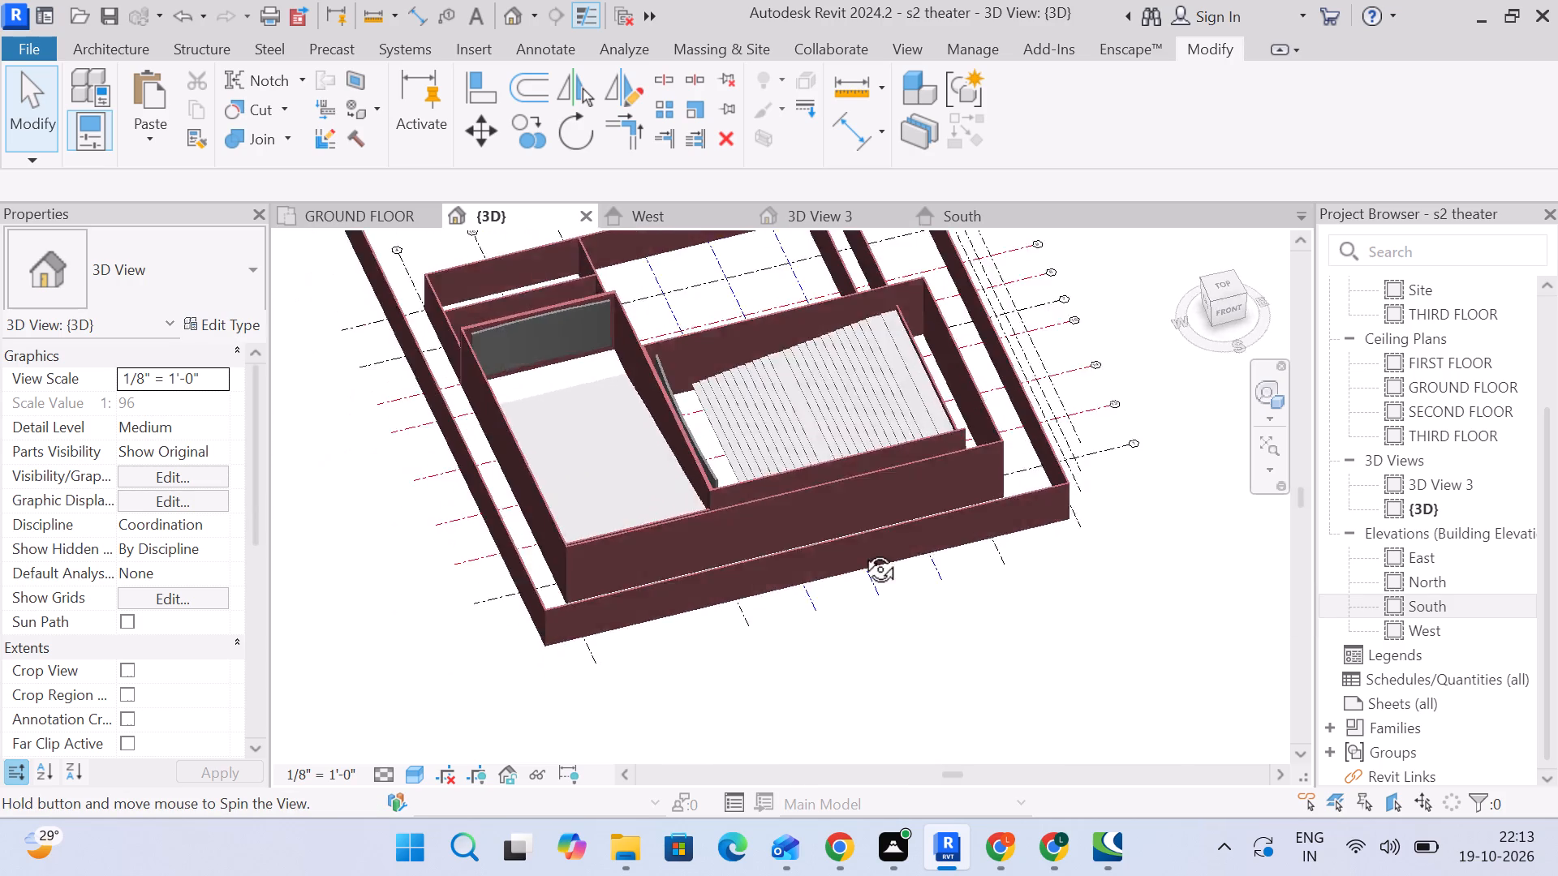
pyautogui.moveTo(862, 551); pyautogui.dragTo(826, 496, button='middle')
pyautogui.scroll(4, 601, 439)
pyautogui.moveTo(888, 521); pyautogui.dragTo(741, 472, button='middle')
pyautogui.scroll(-3, 746, 472)
pyautogui.moveTo(893, 510); pyautogui.dragTo(668, 549, button='middle')
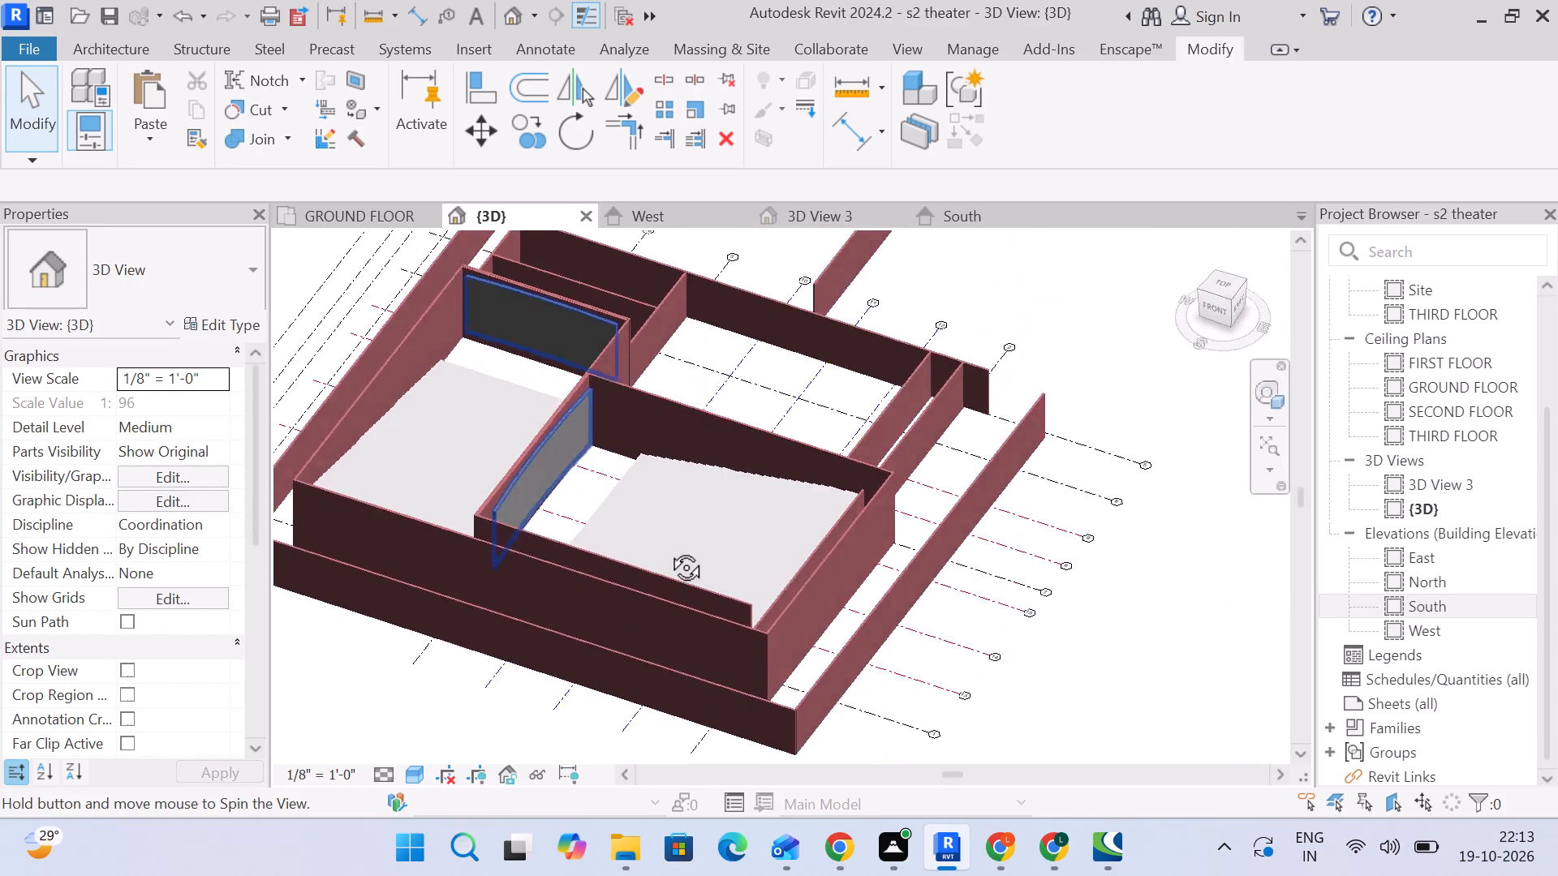
pyautogui.moveTo(668, 549); pyautogui.dragTo(707, 543, button='middle')
pyautogui.scroll(5, 622, 487)
pyautogui.scroll(-4, 593, 456)
pyautogui.moveTo(593, 456); pyautogui.dragTo(826, 465, button='middle')
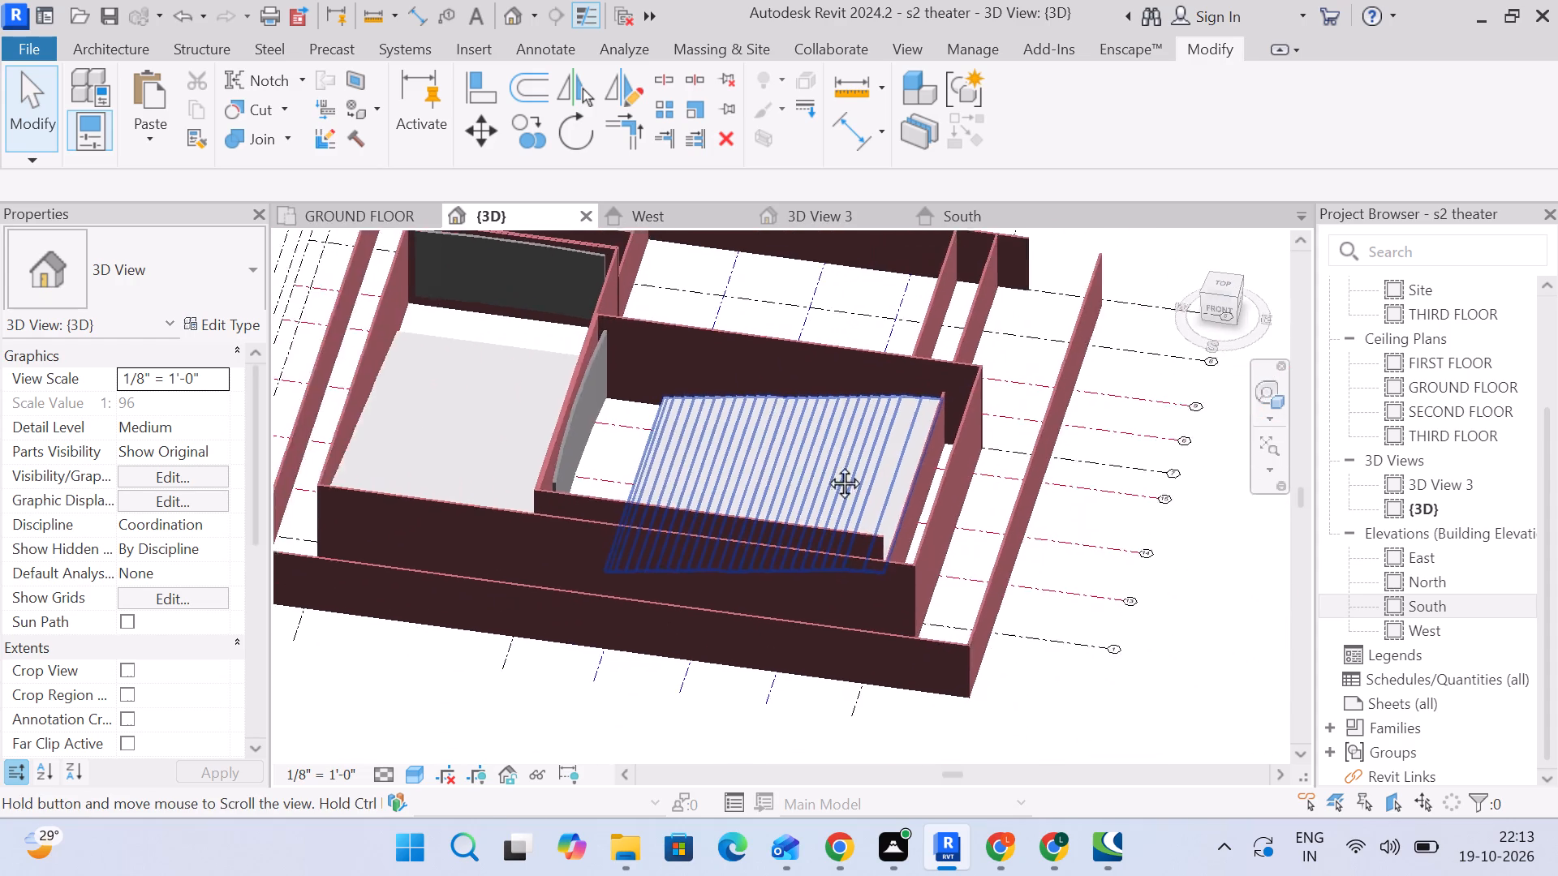
pyautogui.moveTo(826, 465); pyautogui.dragTo(854, 466, button='middle')
pyautogui.moveTo(854, 466); pyautogui.dragTo(666, 523, button='middle')
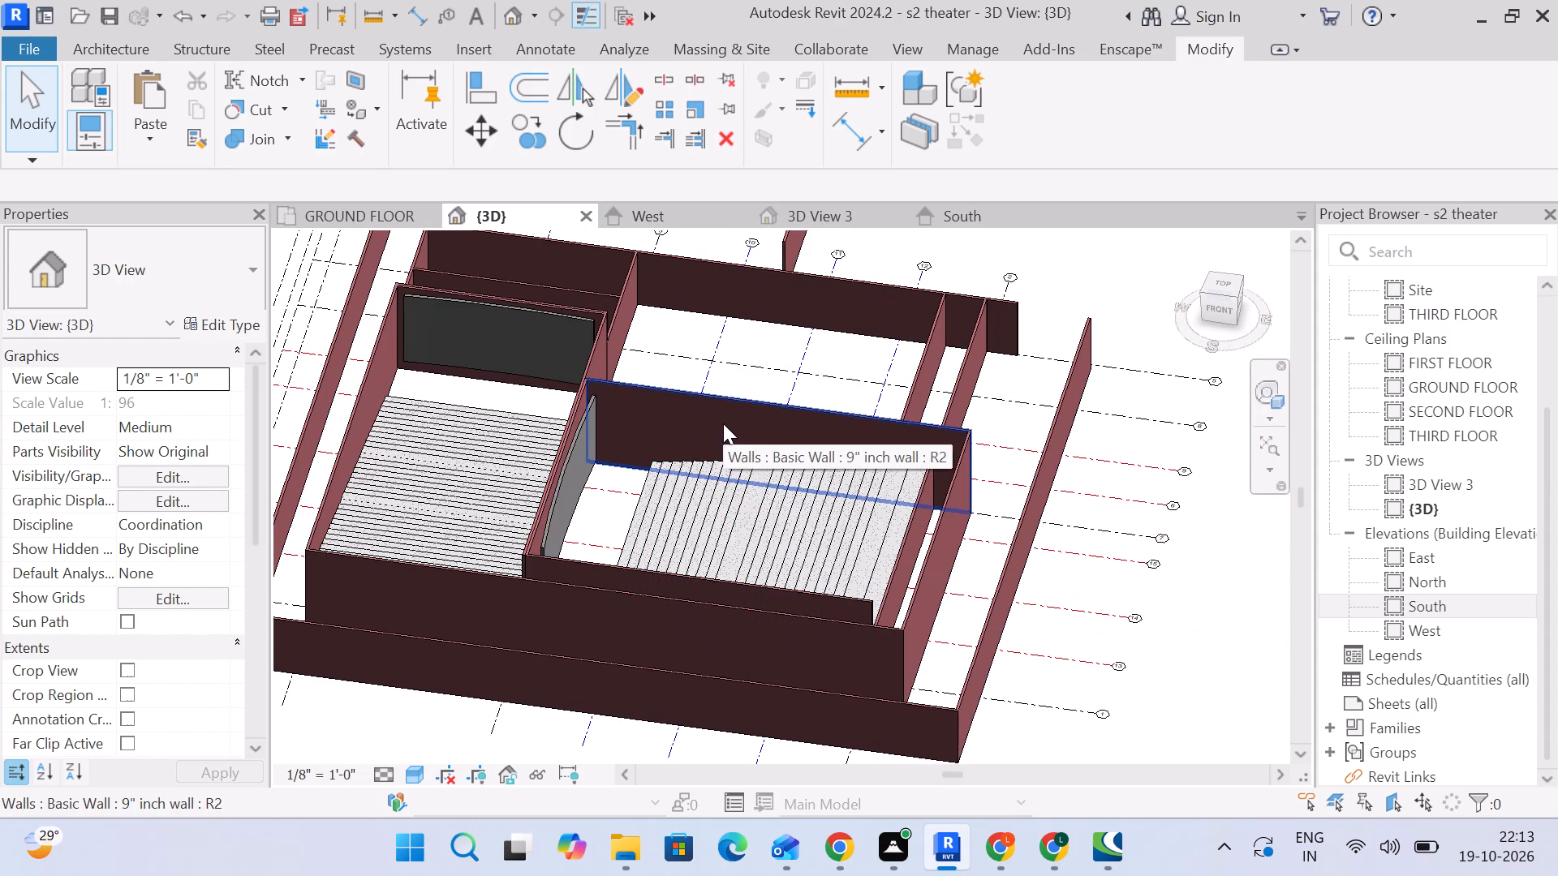
# Inspect the walls and open space behind the two halls up close in the {3D} view.
pyautogui.scroll(-2, 725, 425)
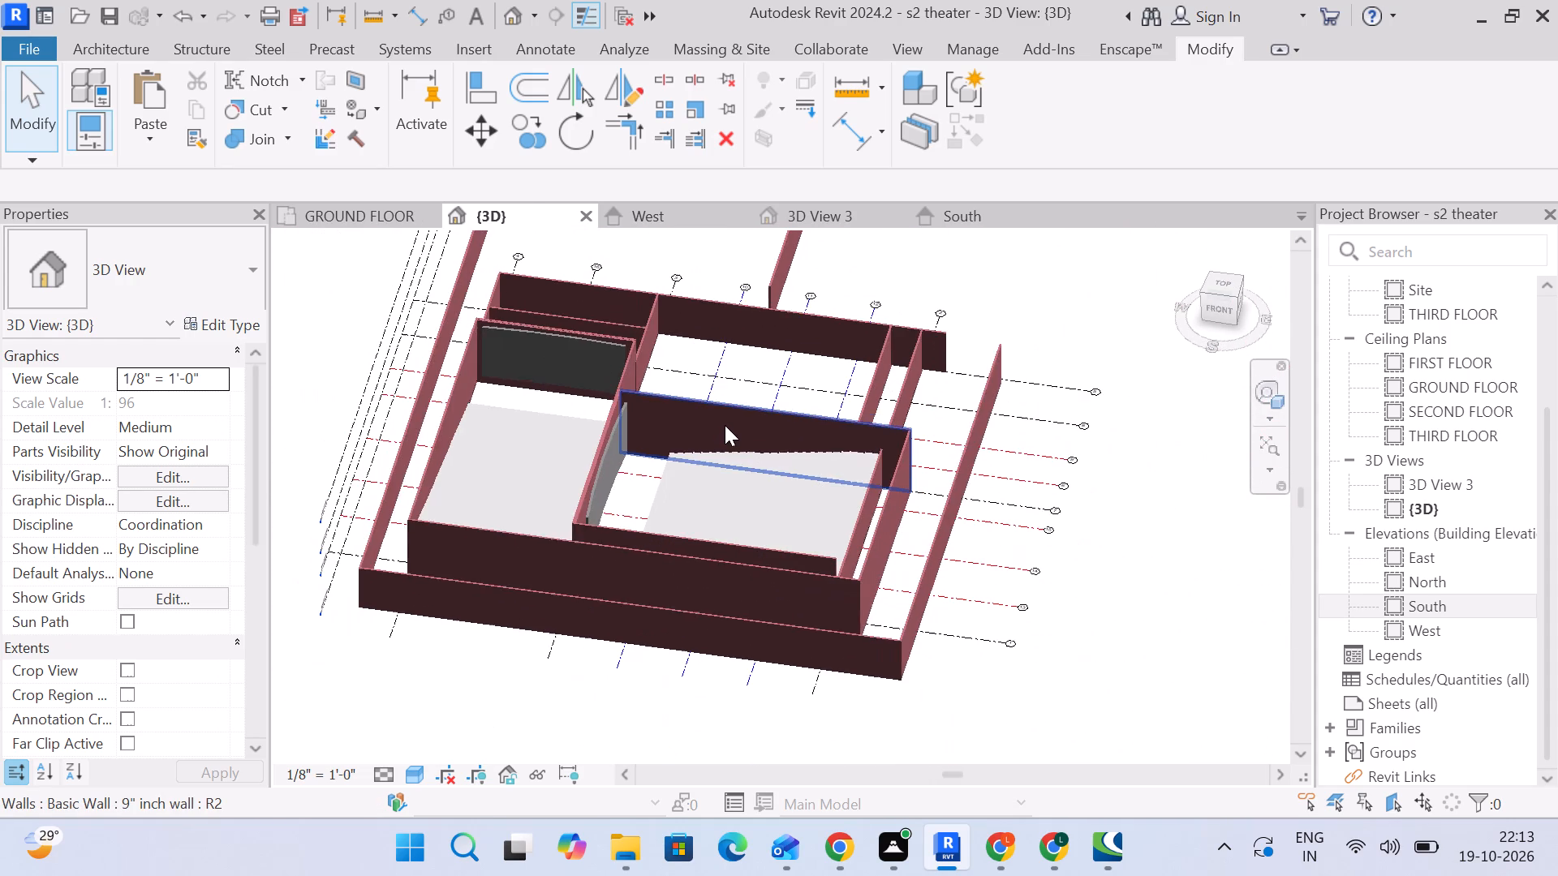
pyautogui.scroll(2, 863, 409)
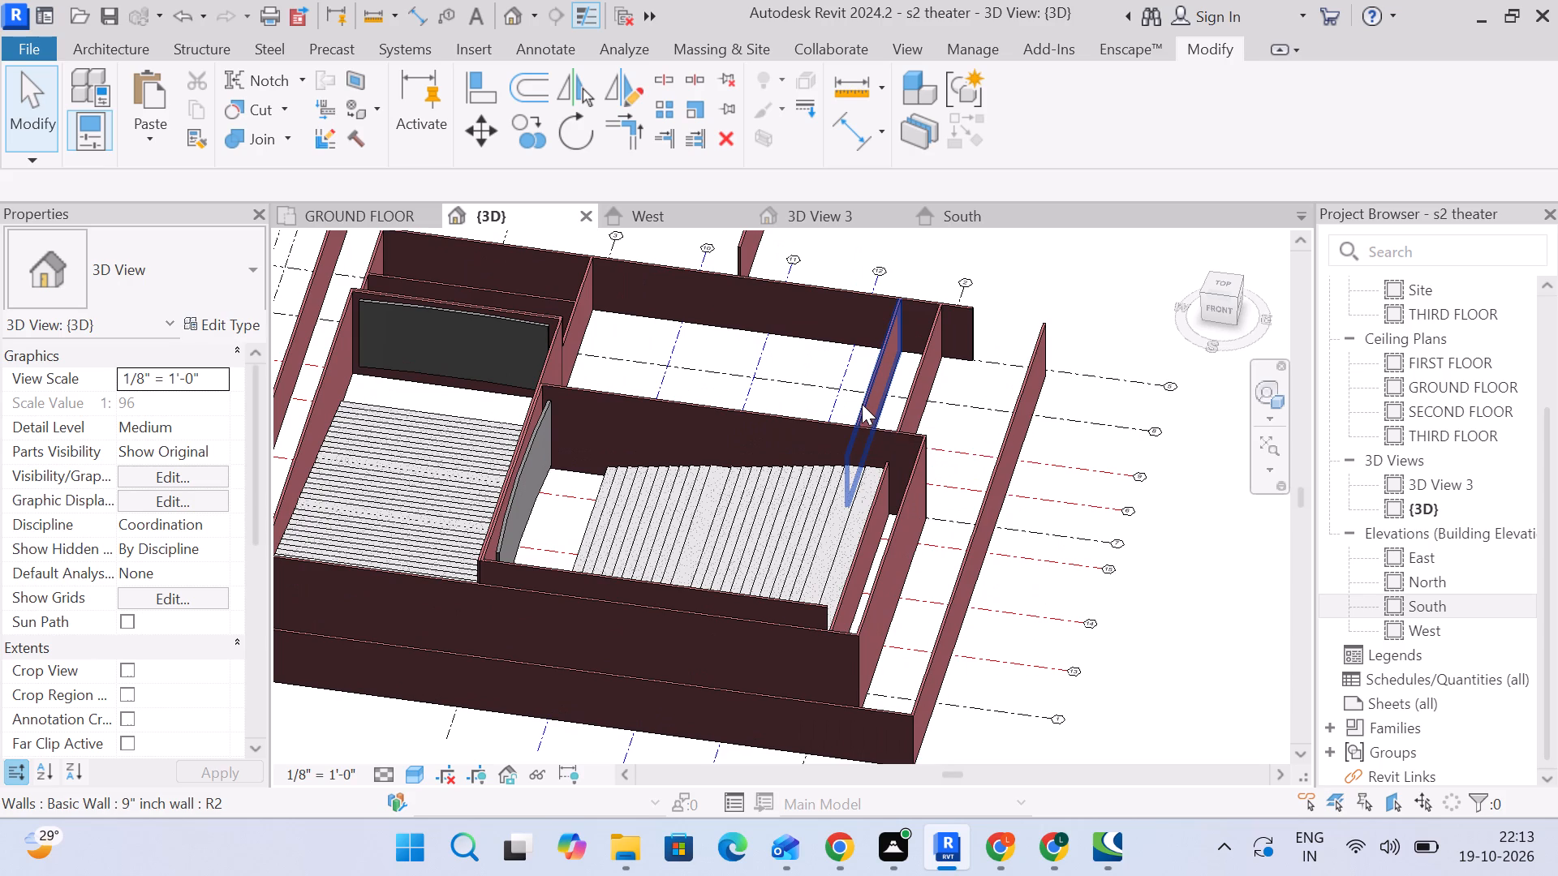
pyautogui.scroll(2, 859, 401)
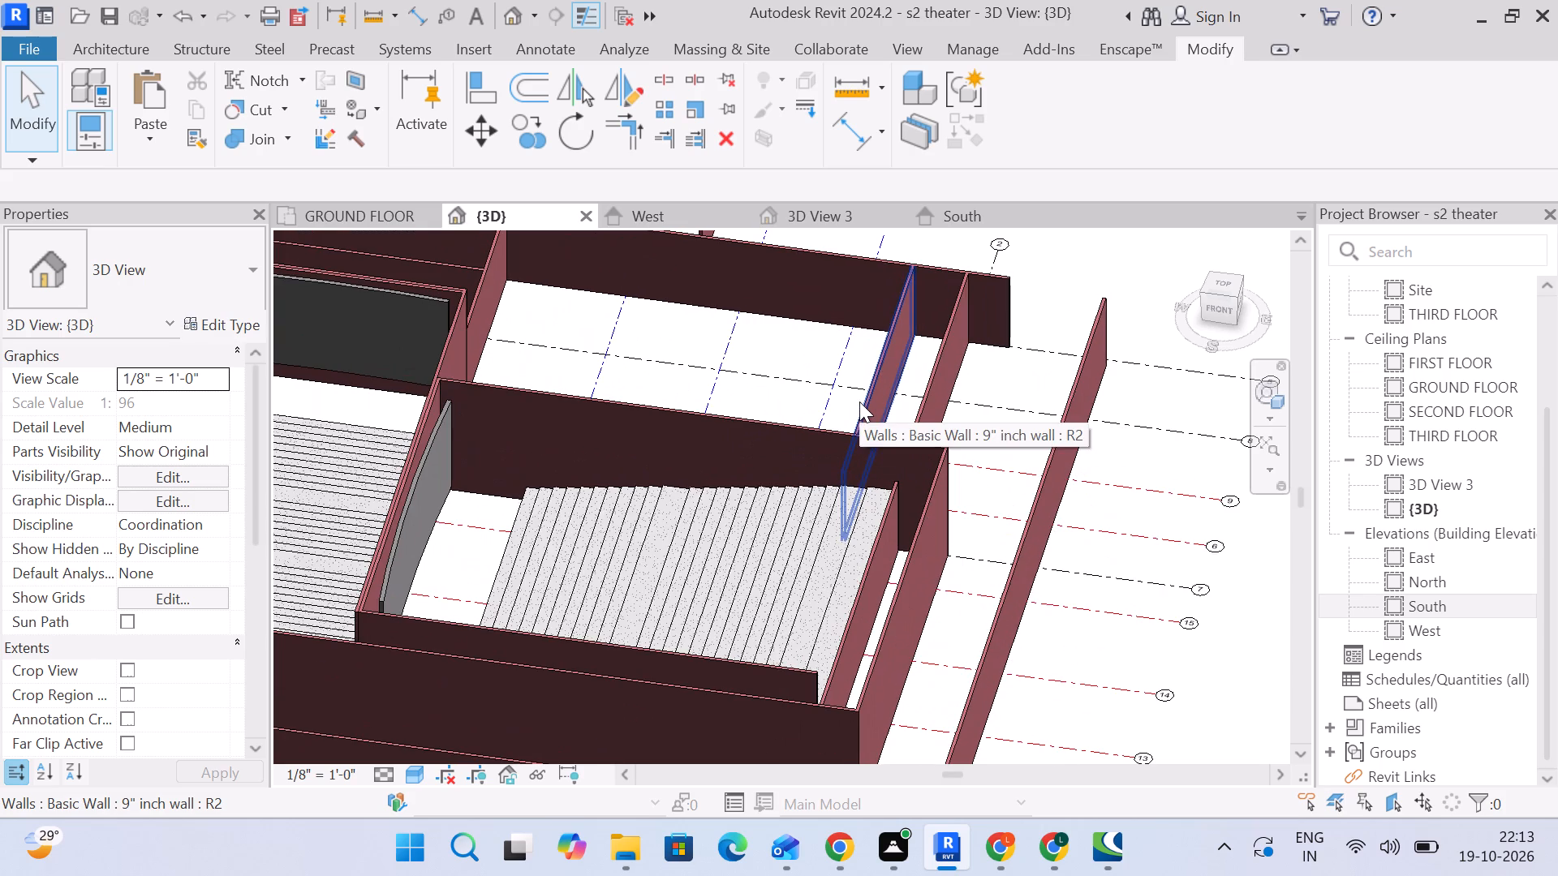
pyautogui.scroll(-3, 859, 401)
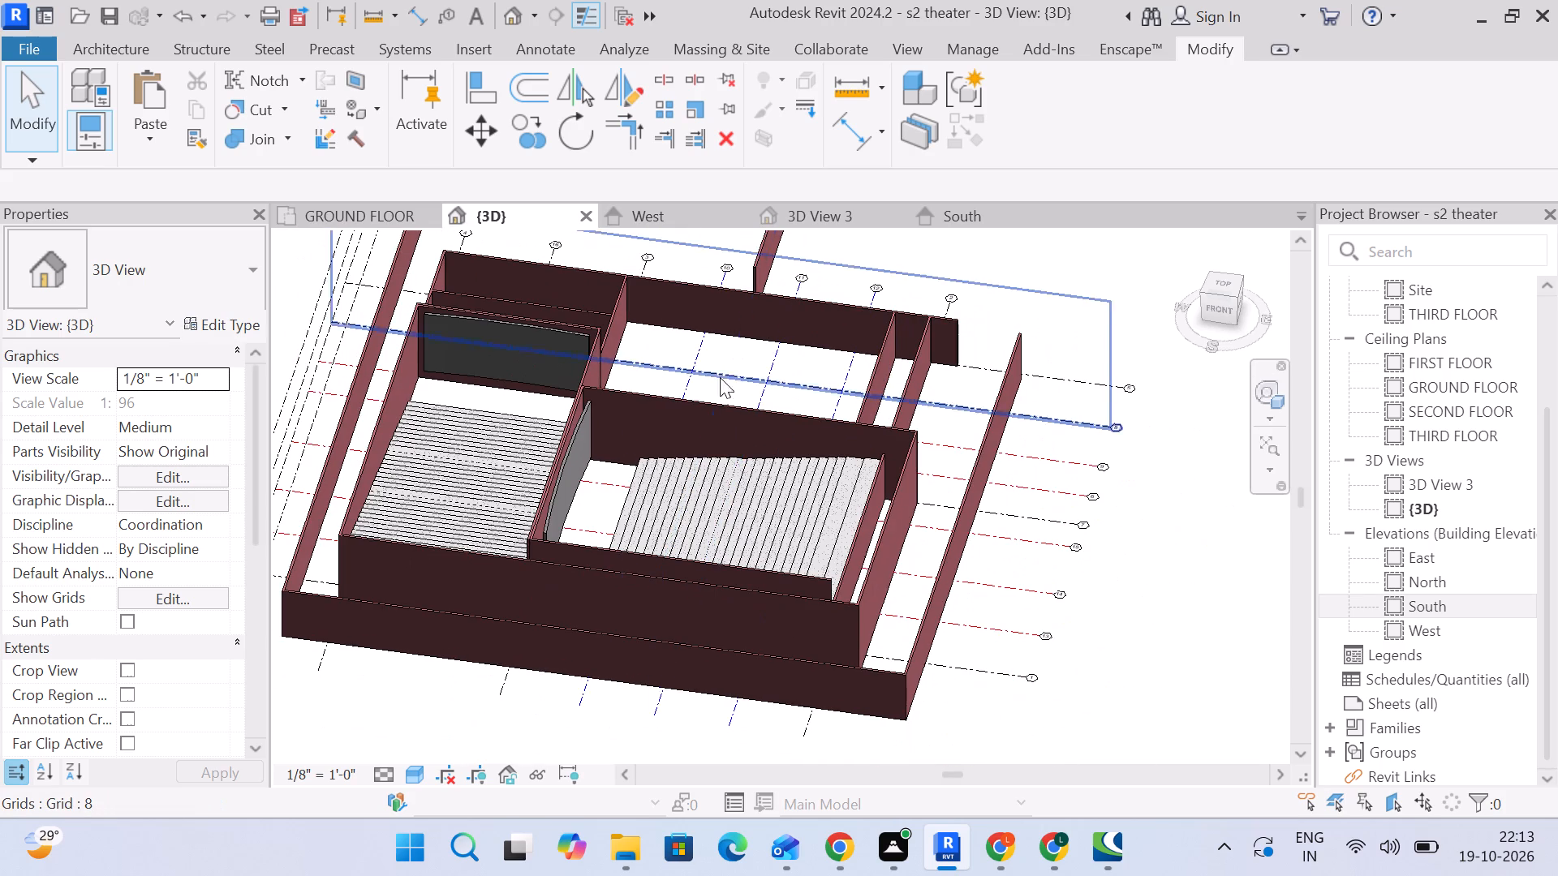
pyautogui.moveTo(666, 370); pyautogui.dragTo(654, 511, button='middle')
pyautogui.scroll(4, 547, 457)
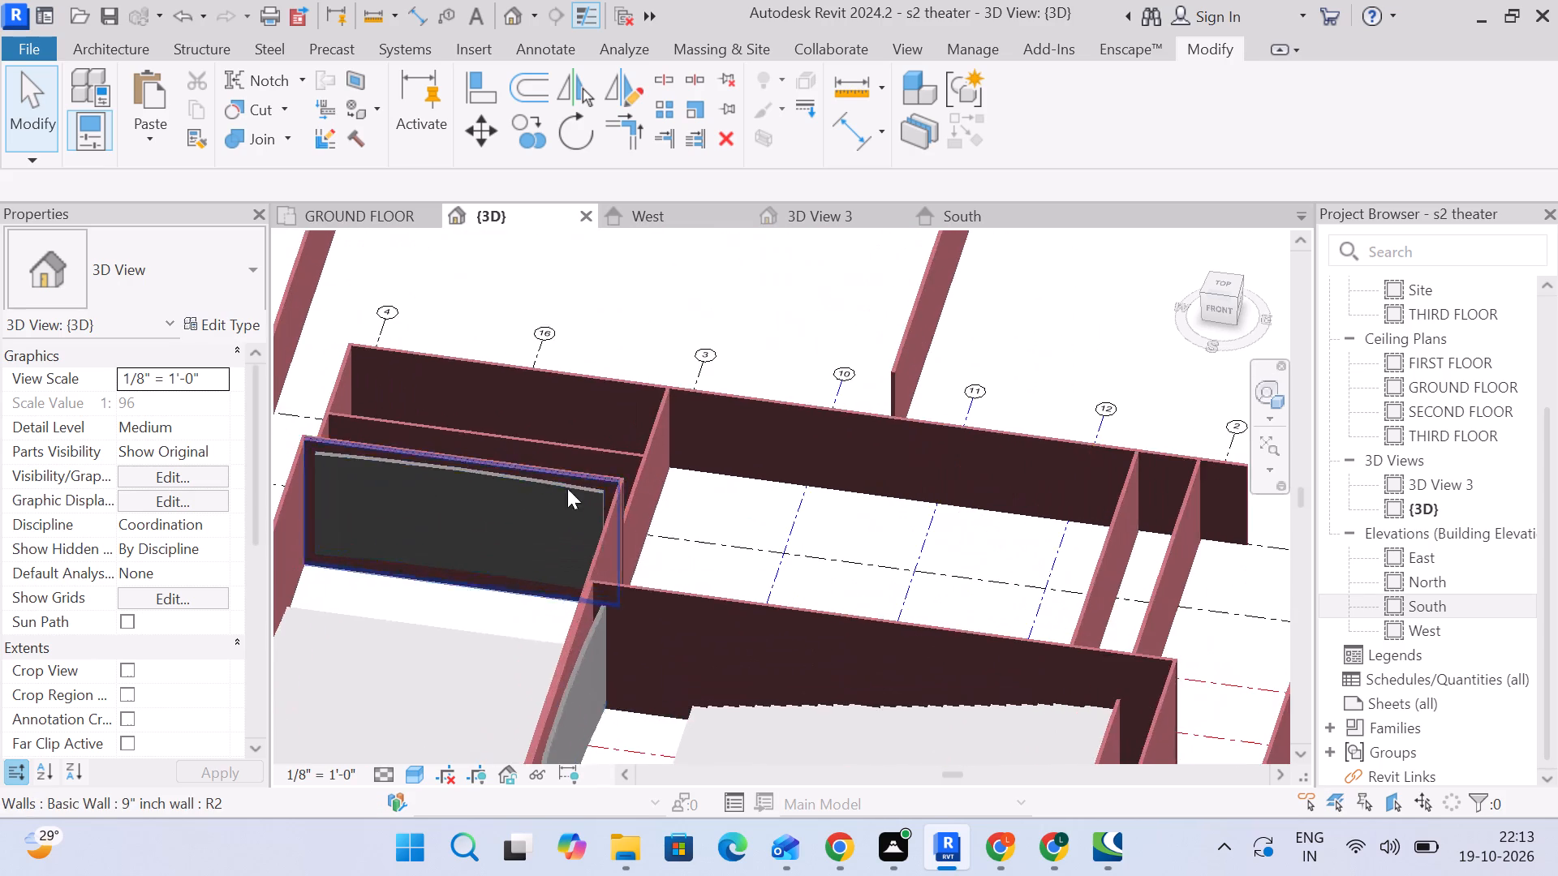
pyautogui.scroll(-3, 609, 504)
pyautogui.moveTo(669, 518); pyautogui.dragTo(613, 333, button='middle')
pyautogui.scroll(-2, 658, 449)
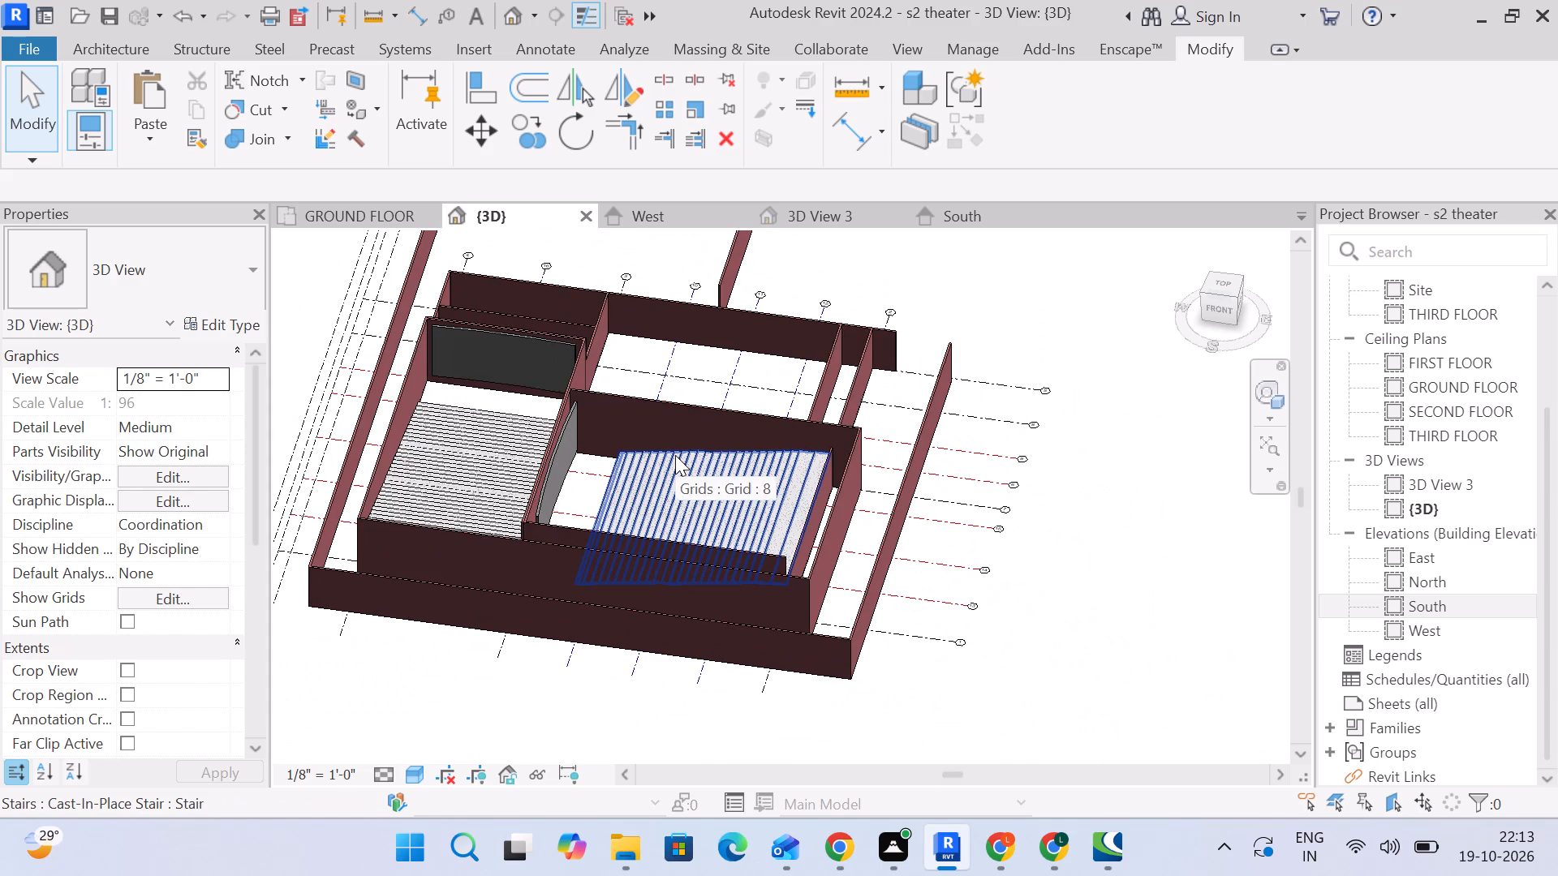
# Open the 3D View 3 perspective of the stepped seating.
pyautogui.click(821, 223)
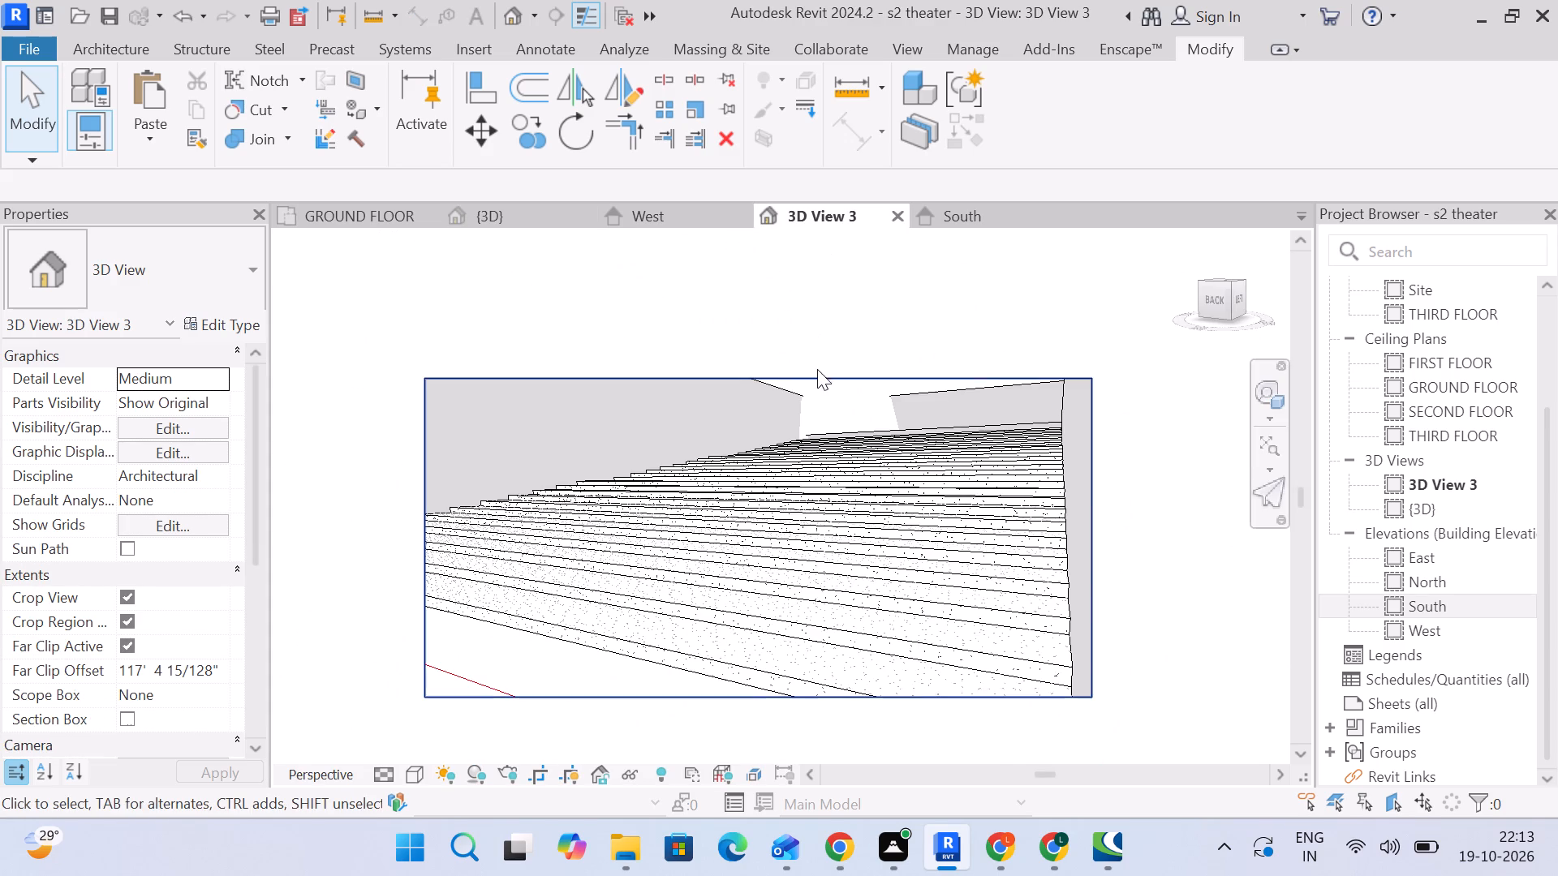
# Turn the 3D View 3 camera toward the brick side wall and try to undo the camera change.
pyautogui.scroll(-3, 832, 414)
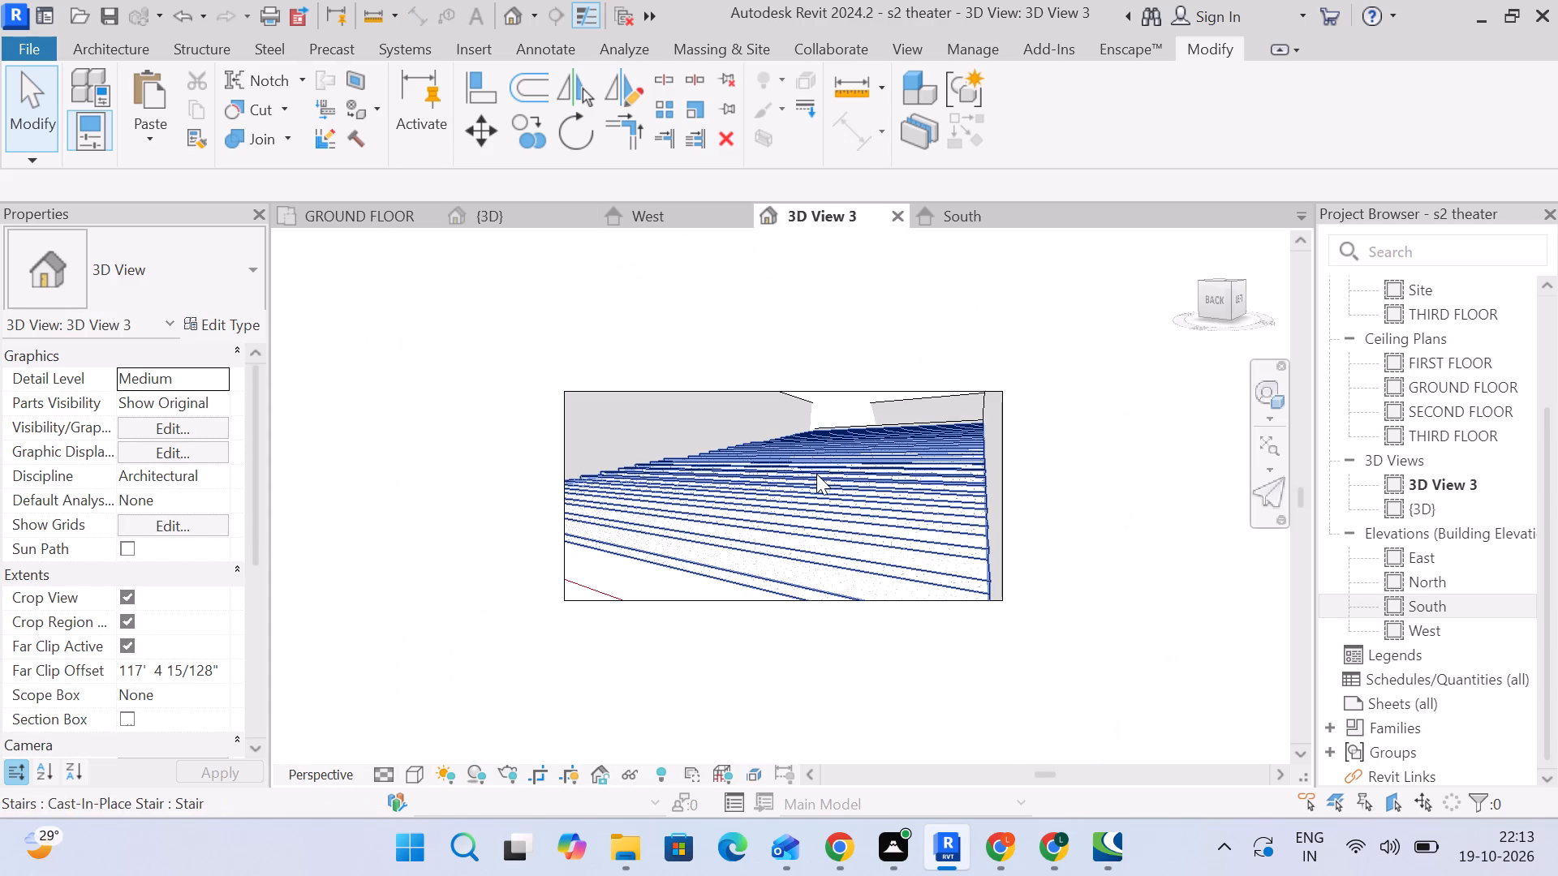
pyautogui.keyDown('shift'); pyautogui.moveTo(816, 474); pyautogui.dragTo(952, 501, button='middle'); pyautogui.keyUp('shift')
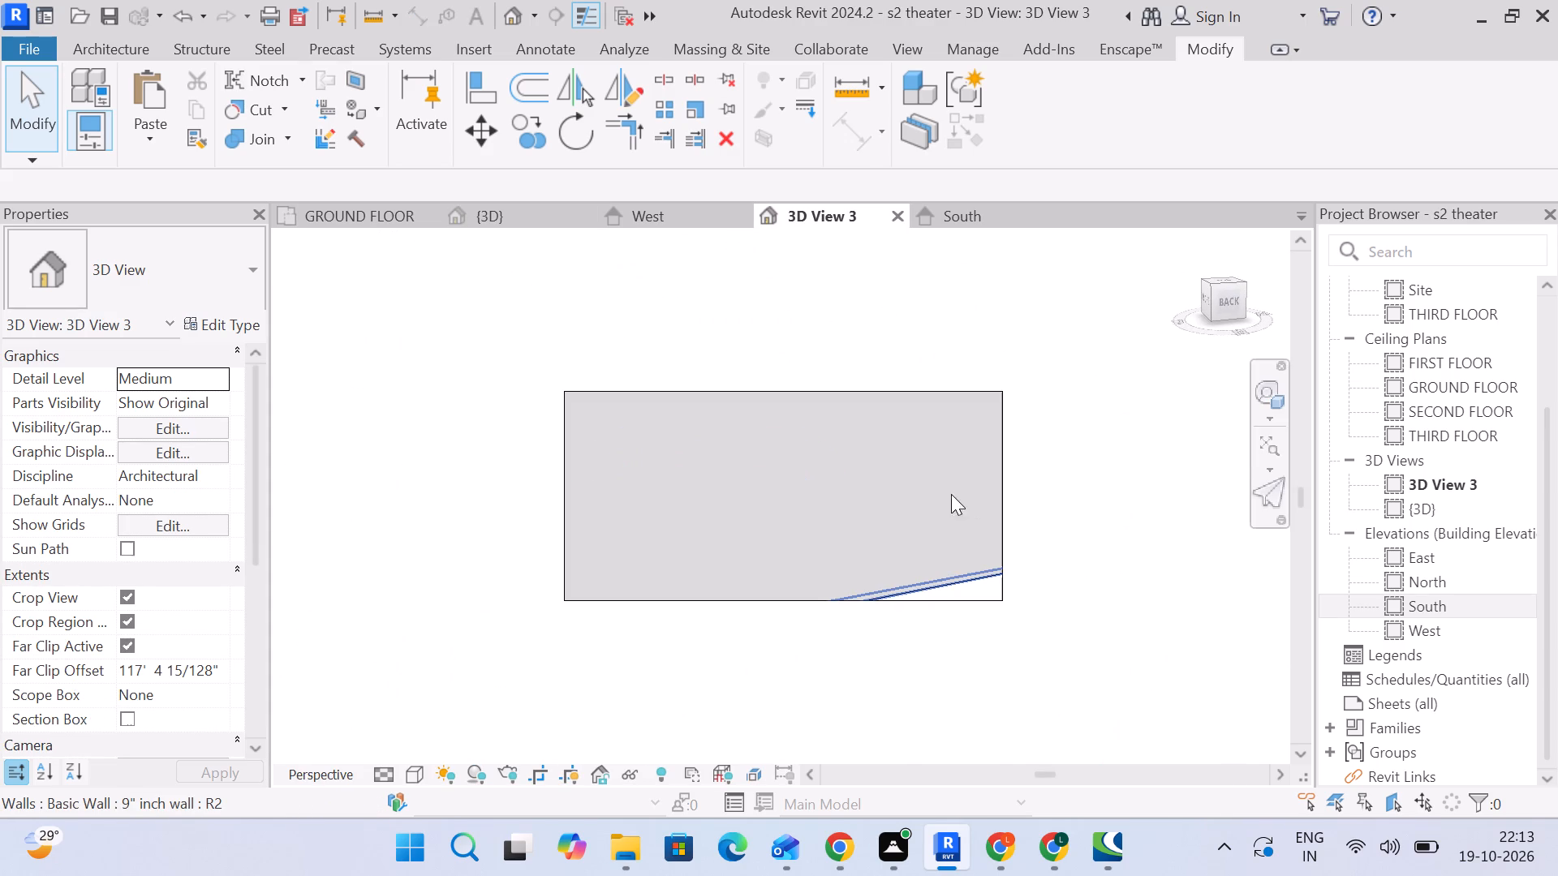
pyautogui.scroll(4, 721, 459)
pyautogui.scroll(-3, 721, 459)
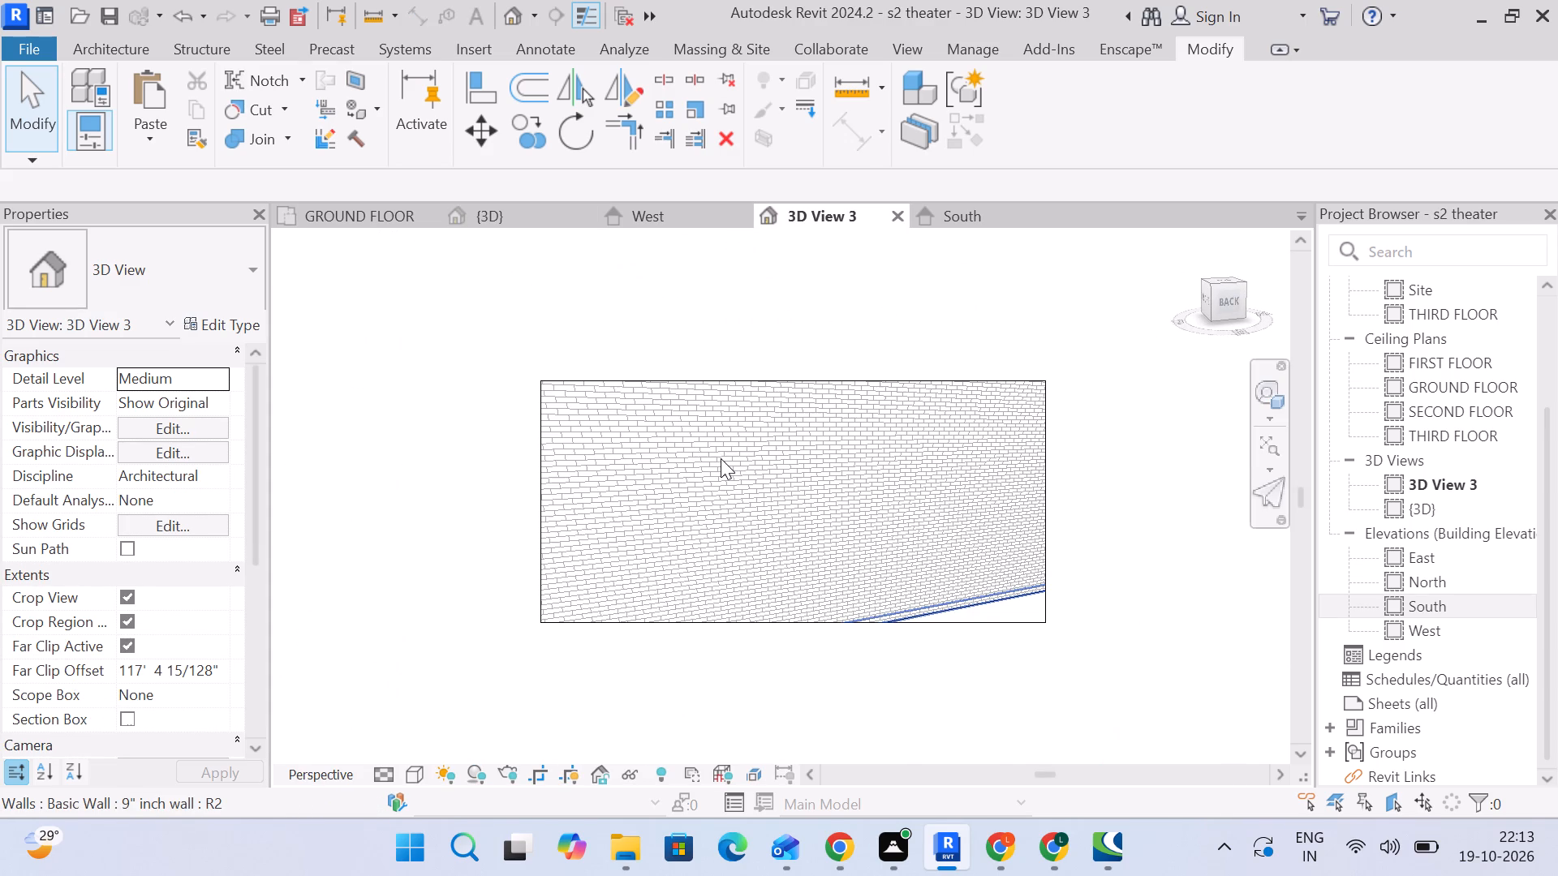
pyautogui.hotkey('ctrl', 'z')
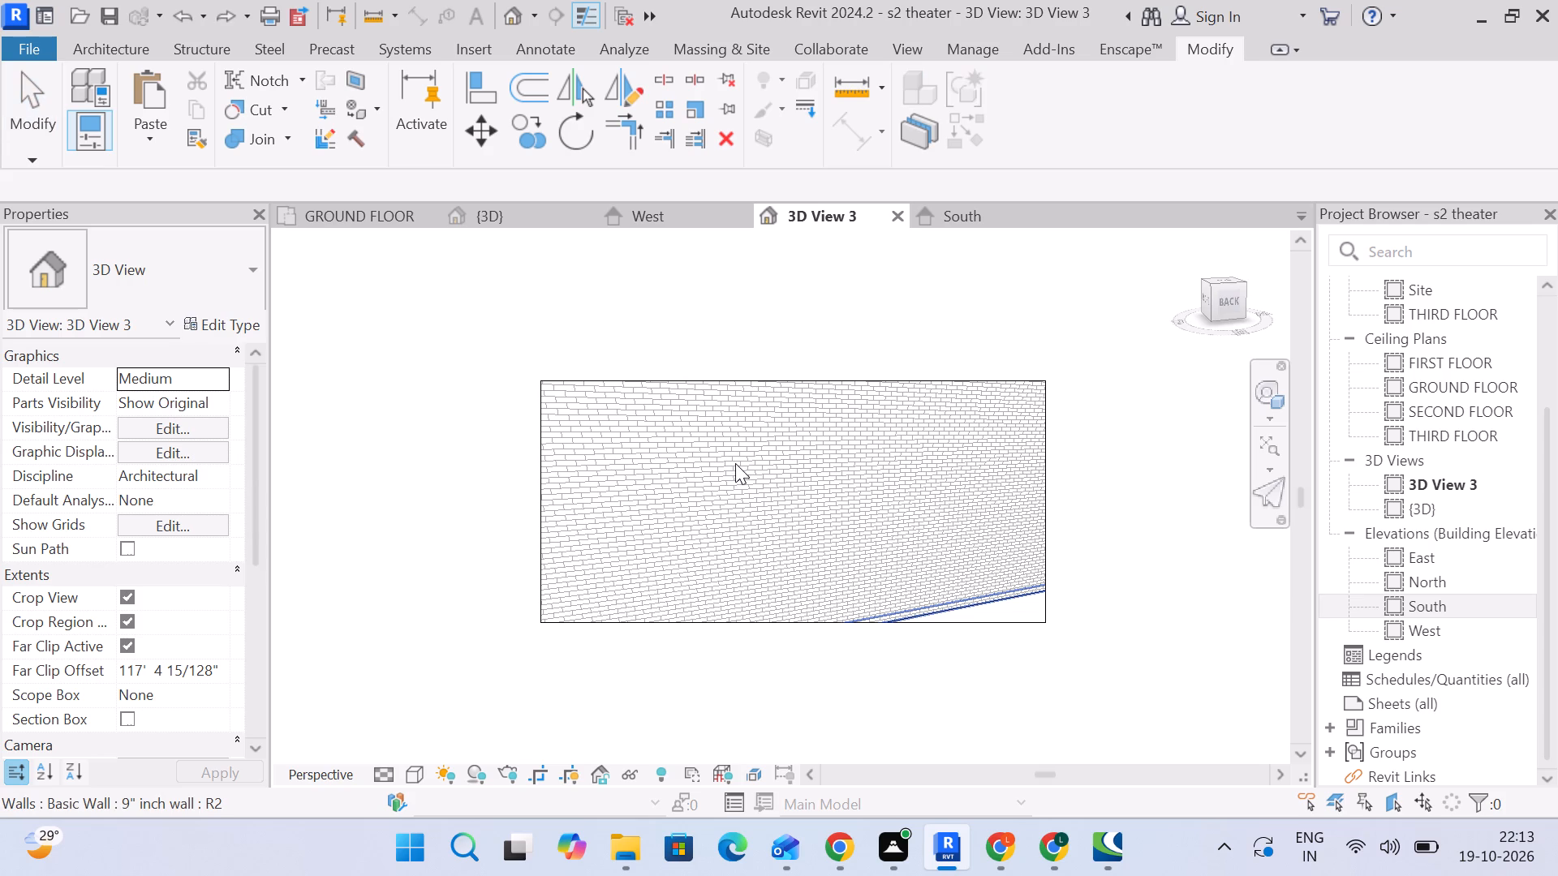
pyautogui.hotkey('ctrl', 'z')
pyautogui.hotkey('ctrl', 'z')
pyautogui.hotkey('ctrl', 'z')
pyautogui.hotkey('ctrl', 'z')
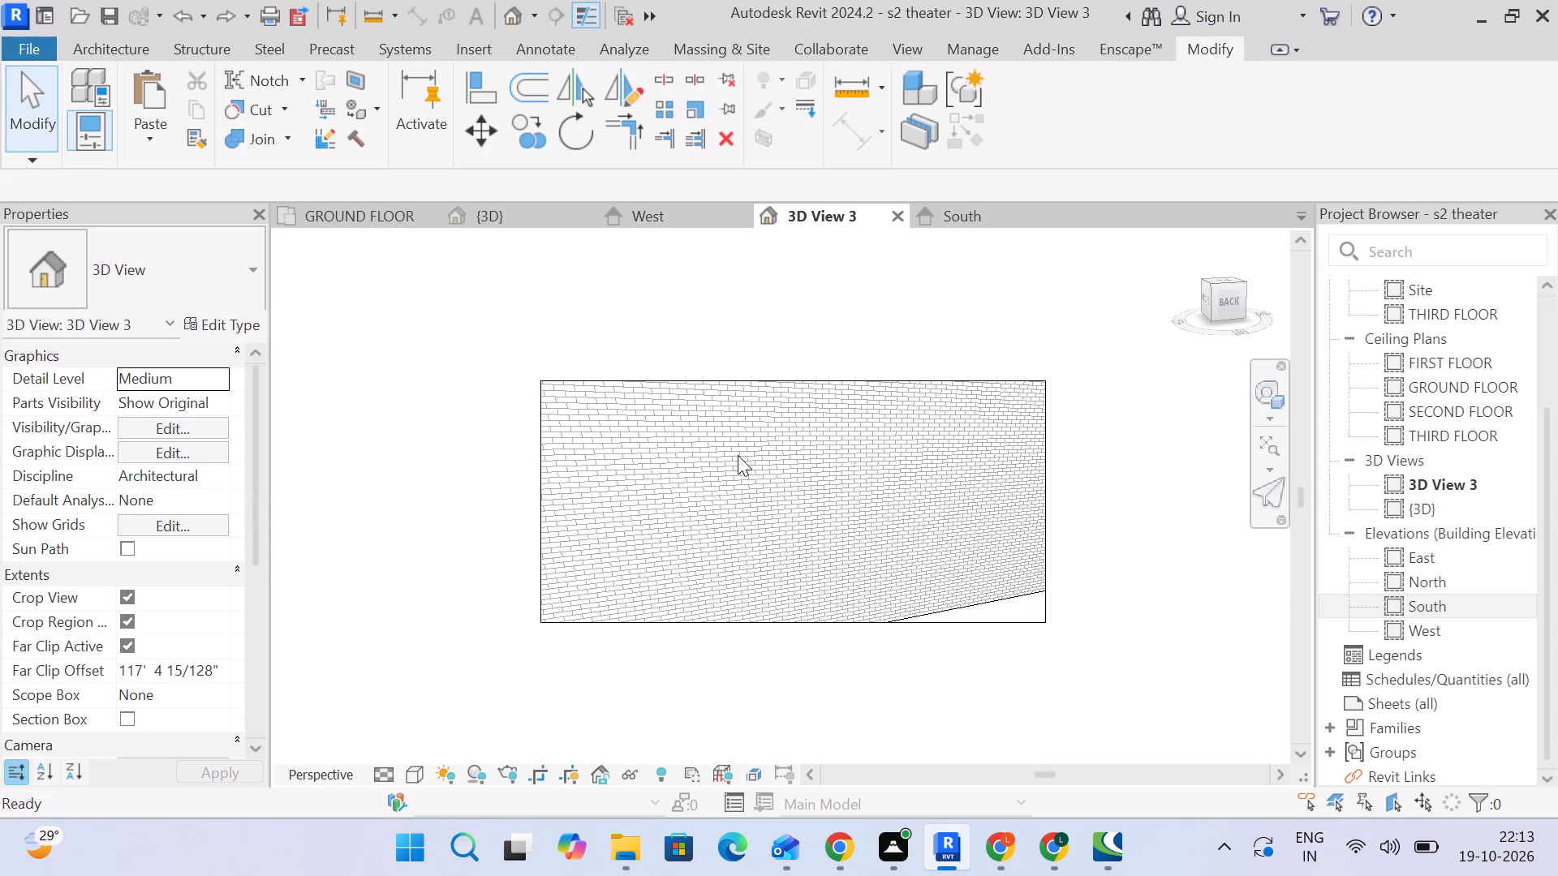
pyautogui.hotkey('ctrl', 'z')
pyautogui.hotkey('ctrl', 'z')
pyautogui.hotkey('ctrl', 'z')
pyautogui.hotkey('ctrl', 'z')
# Delete the 3D View 3 perspective from the project.
pyautogui.rightClick(1441, 483)
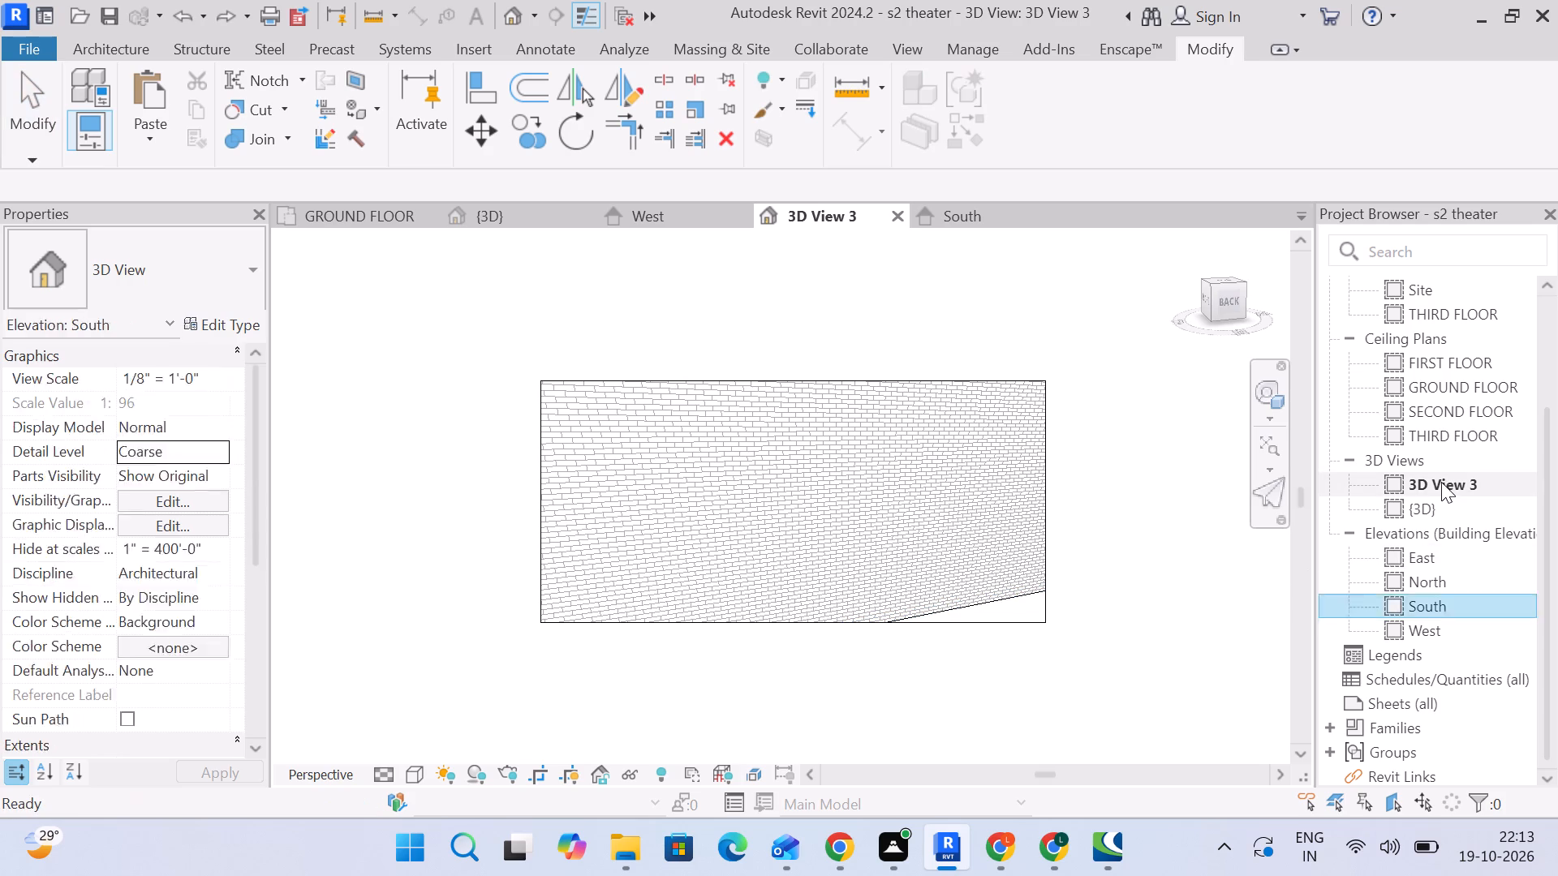
pyautogui.click(1294, 539)
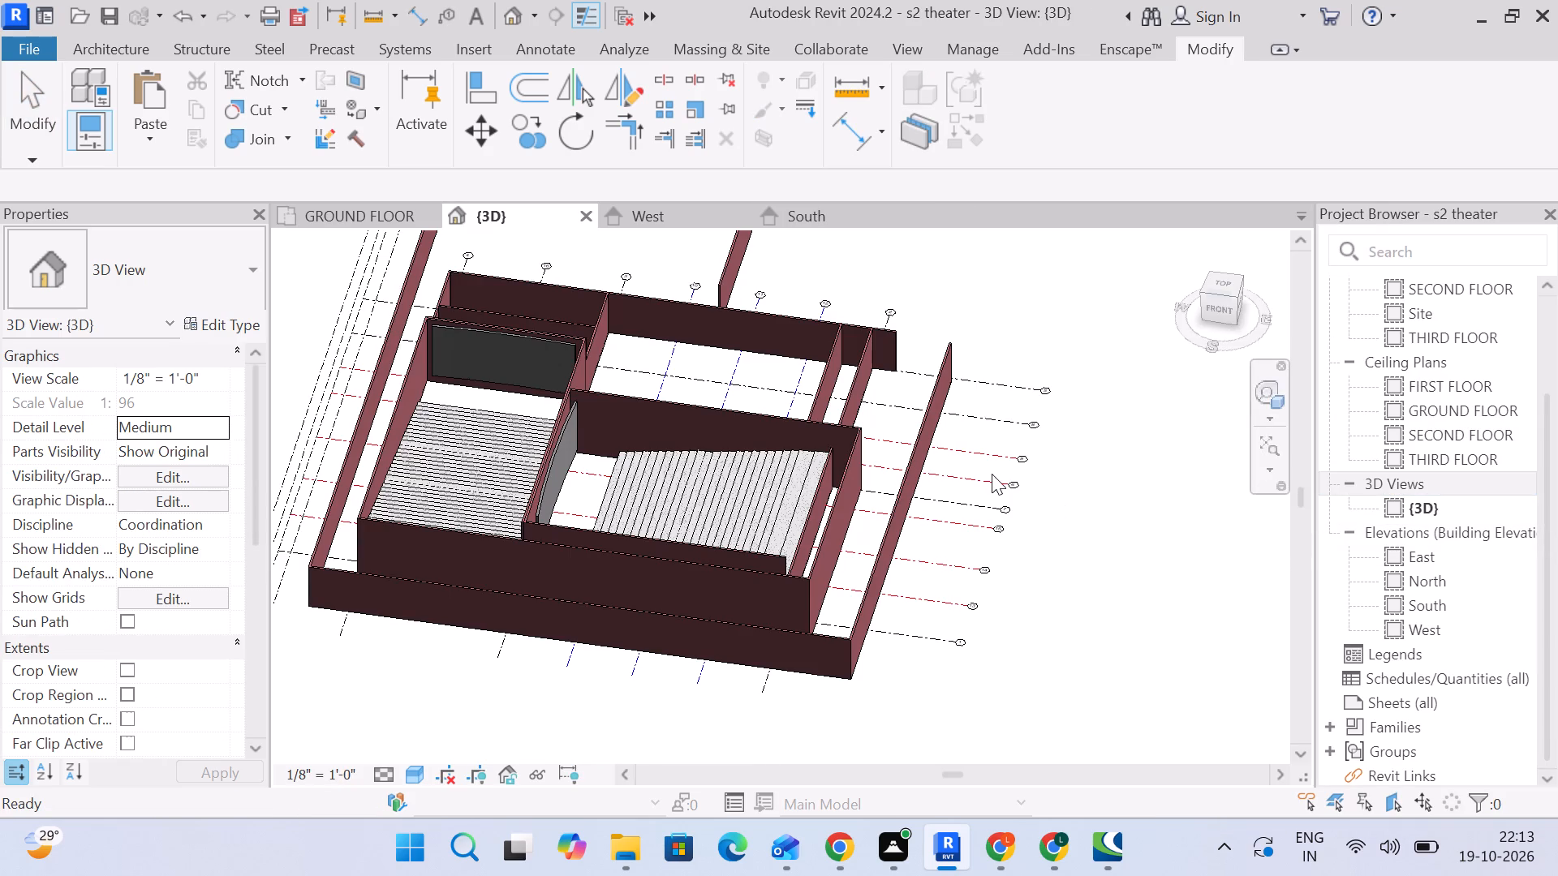
# Place a camera in the GROUND FLOOR plan at the rear of the larger hall near grid 14, looking across the seating toward the screen.
pyautogui.click(367, 208)
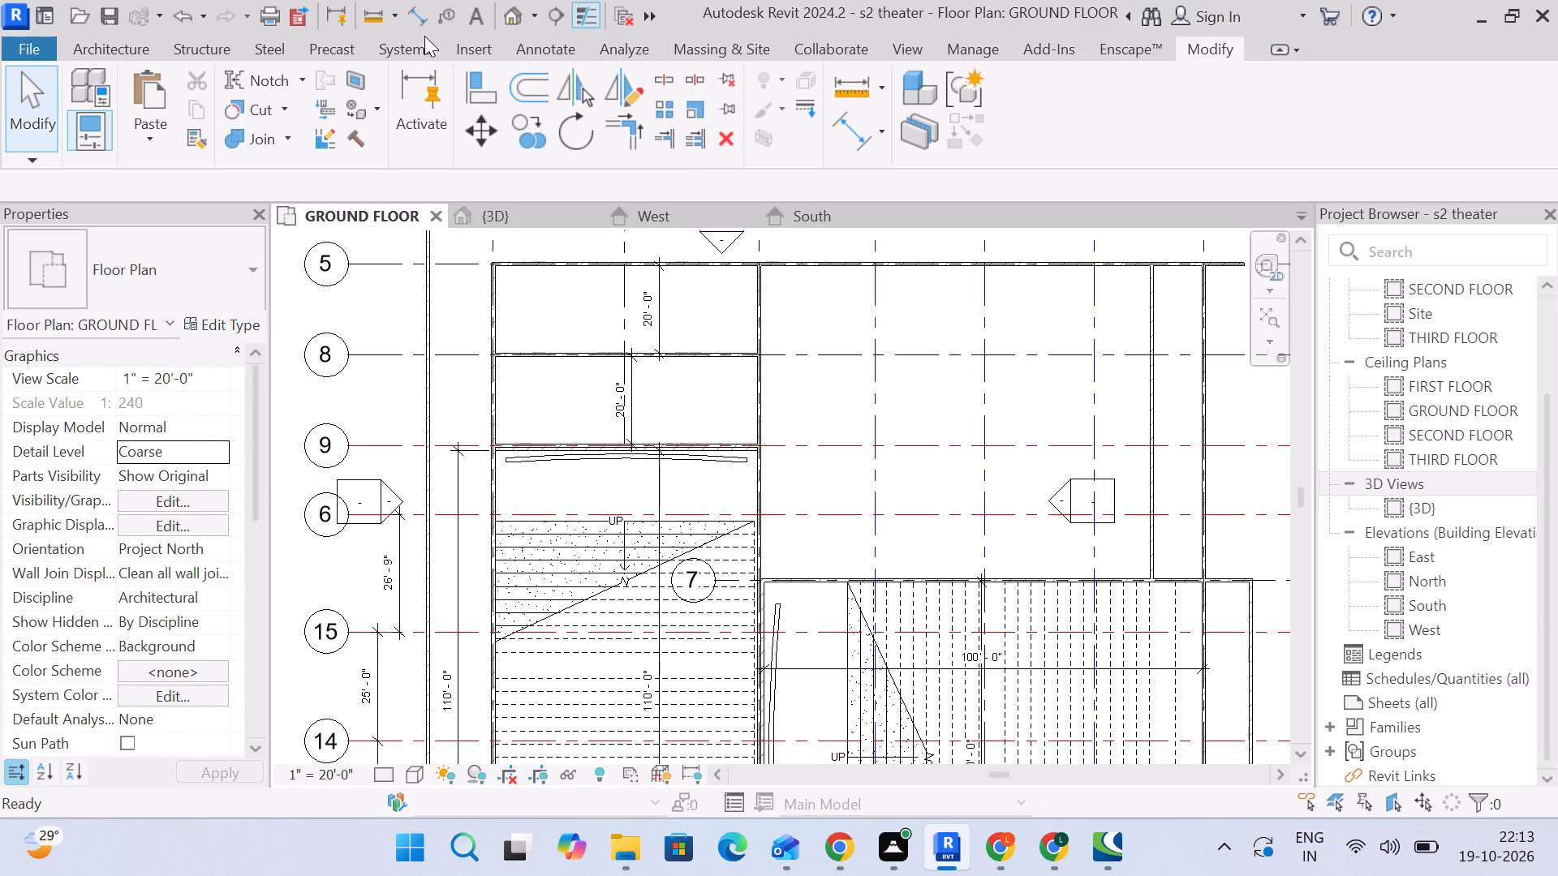
pyautogui.click(530, 9)
pyautogui.click(534, 75)
pyautogui.scroll(-2, 570, 413)
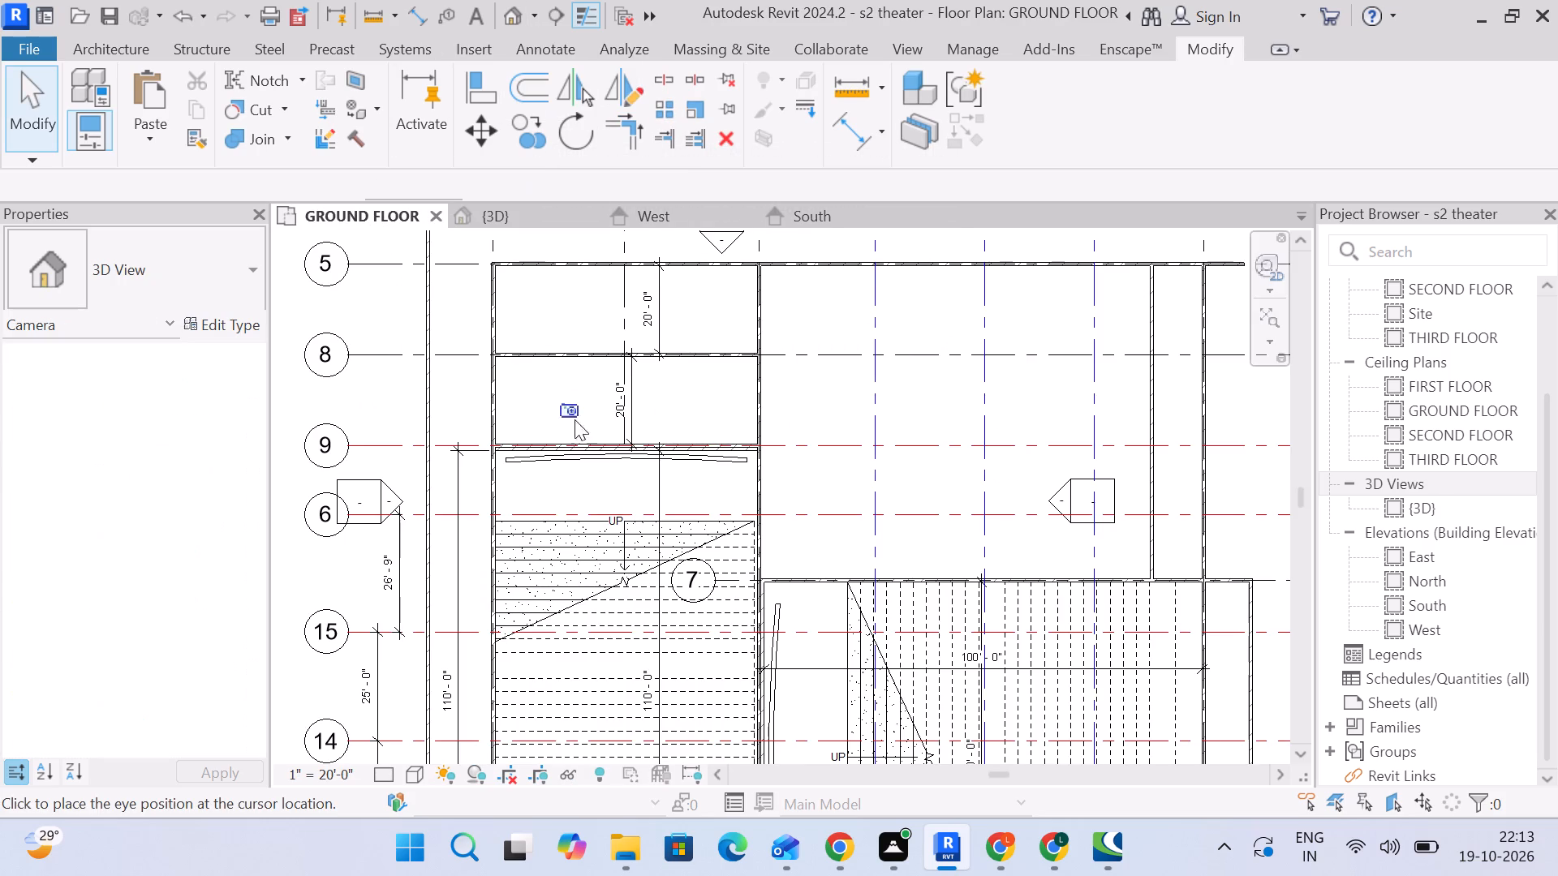
pyautogui.scroll(-2, 575, 419)
pyautogui.moveTo(662, 448); pyautogui.dragTo(595, 363, button='middle')
pyautogui.scroll(3, 641, 553)
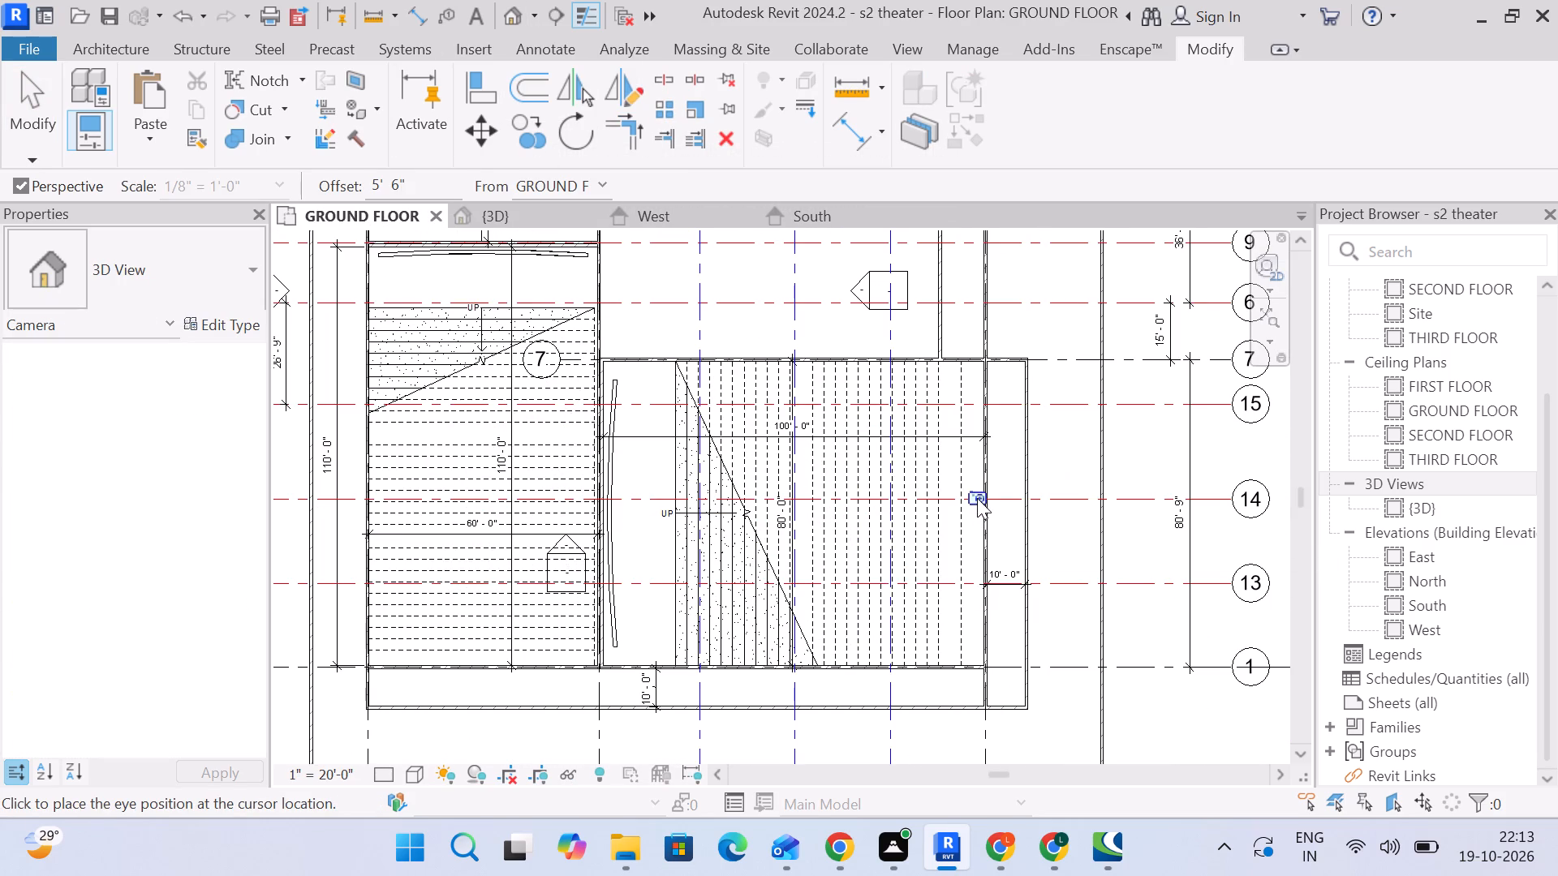
pyautogui.moveTo(977, 498); pyautogui.dragTo(959, 492)
pyautogui.click(568, 500)
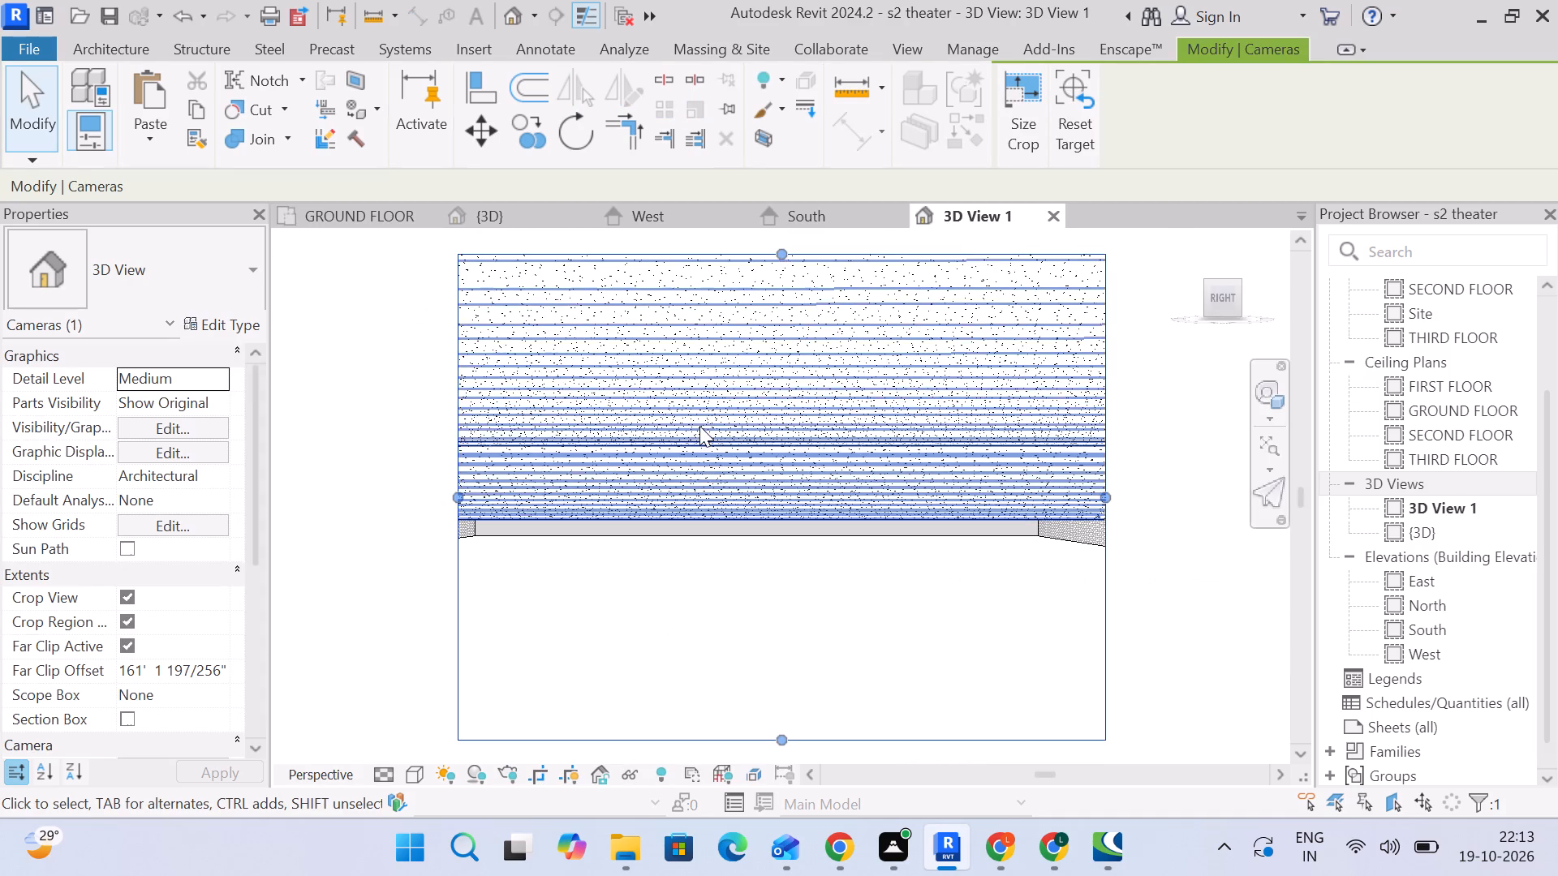
# Aim the 3D View 1 camera so it looks over the stepped seating toward the framed screen.
pyautogui.scroll(-4, 747, 473)
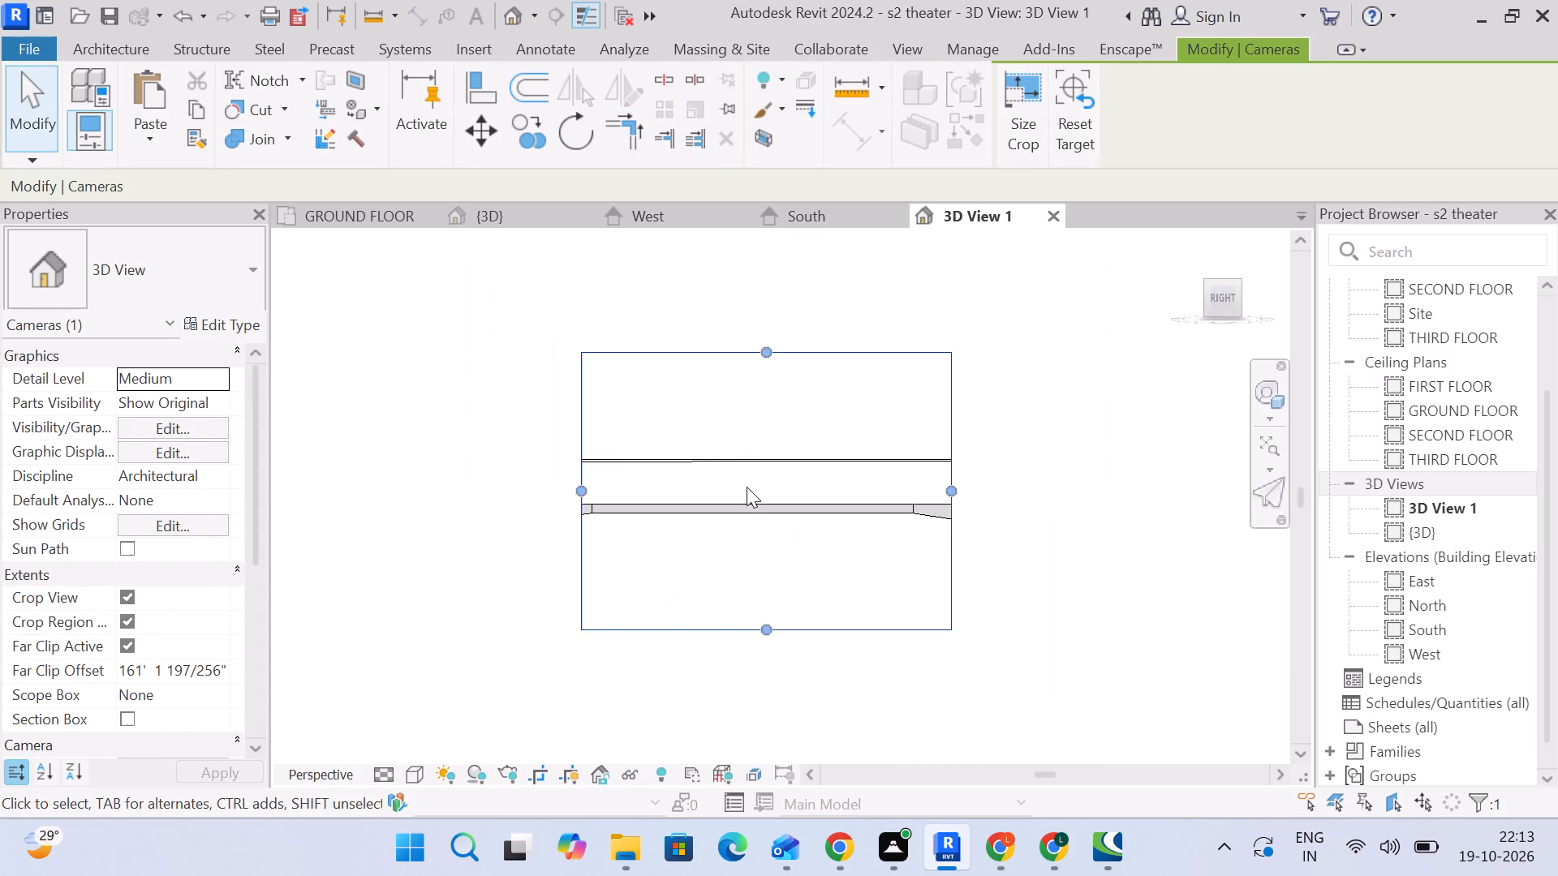
pyautogui.moveTo(747, 499); pyautogui.dragTo(747, 539, button='middle')
pyautogui.scroll(1, 747, 539)
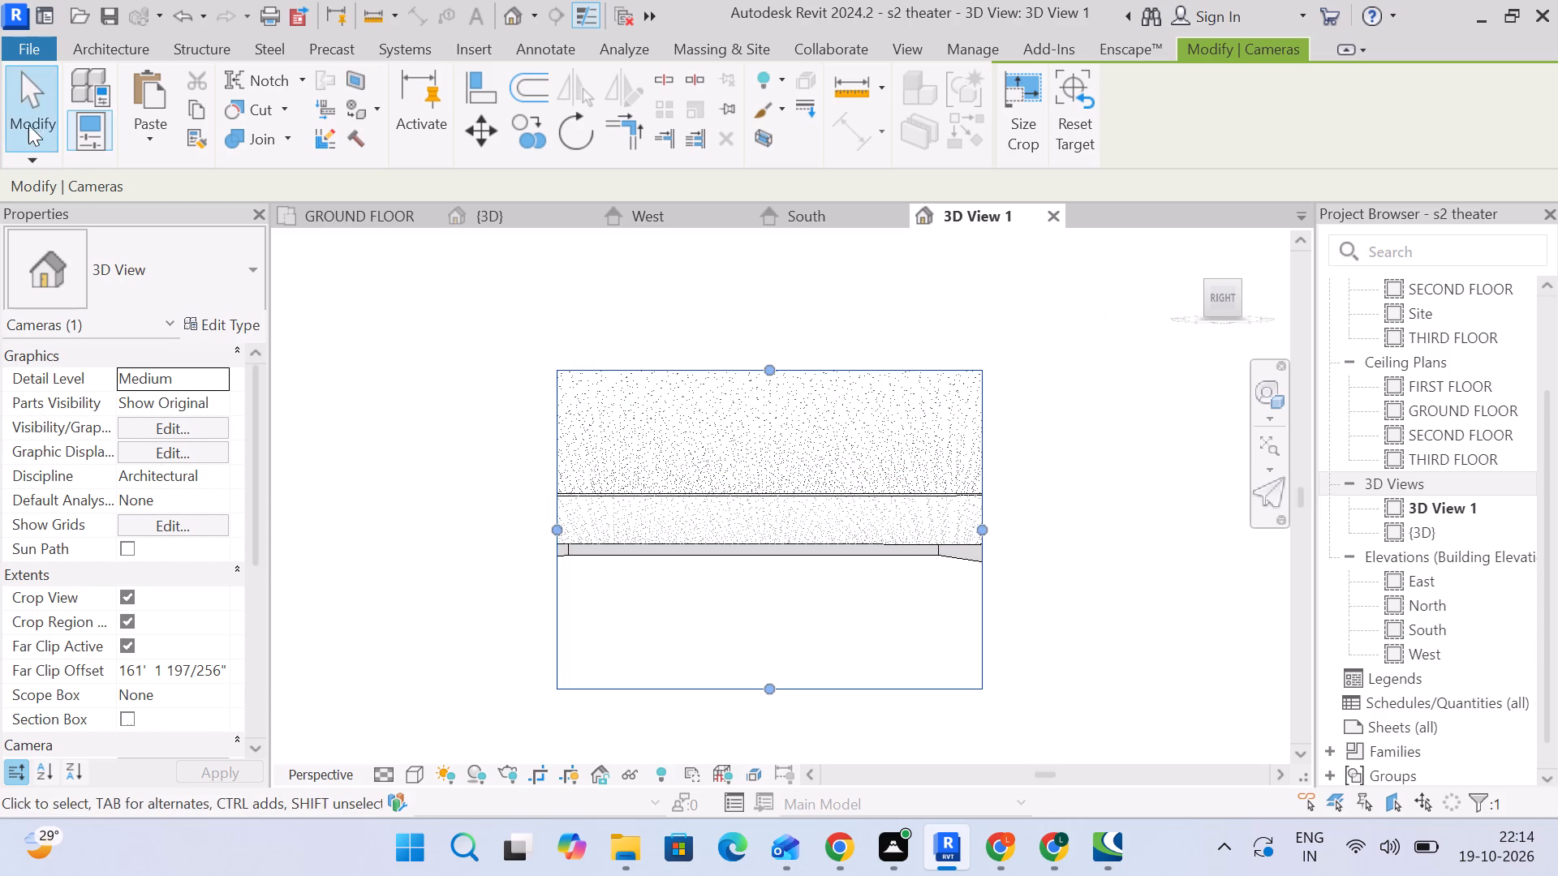
pyautogui.click(27, 121)
pyautogui.scroll(-1, 741, 522)
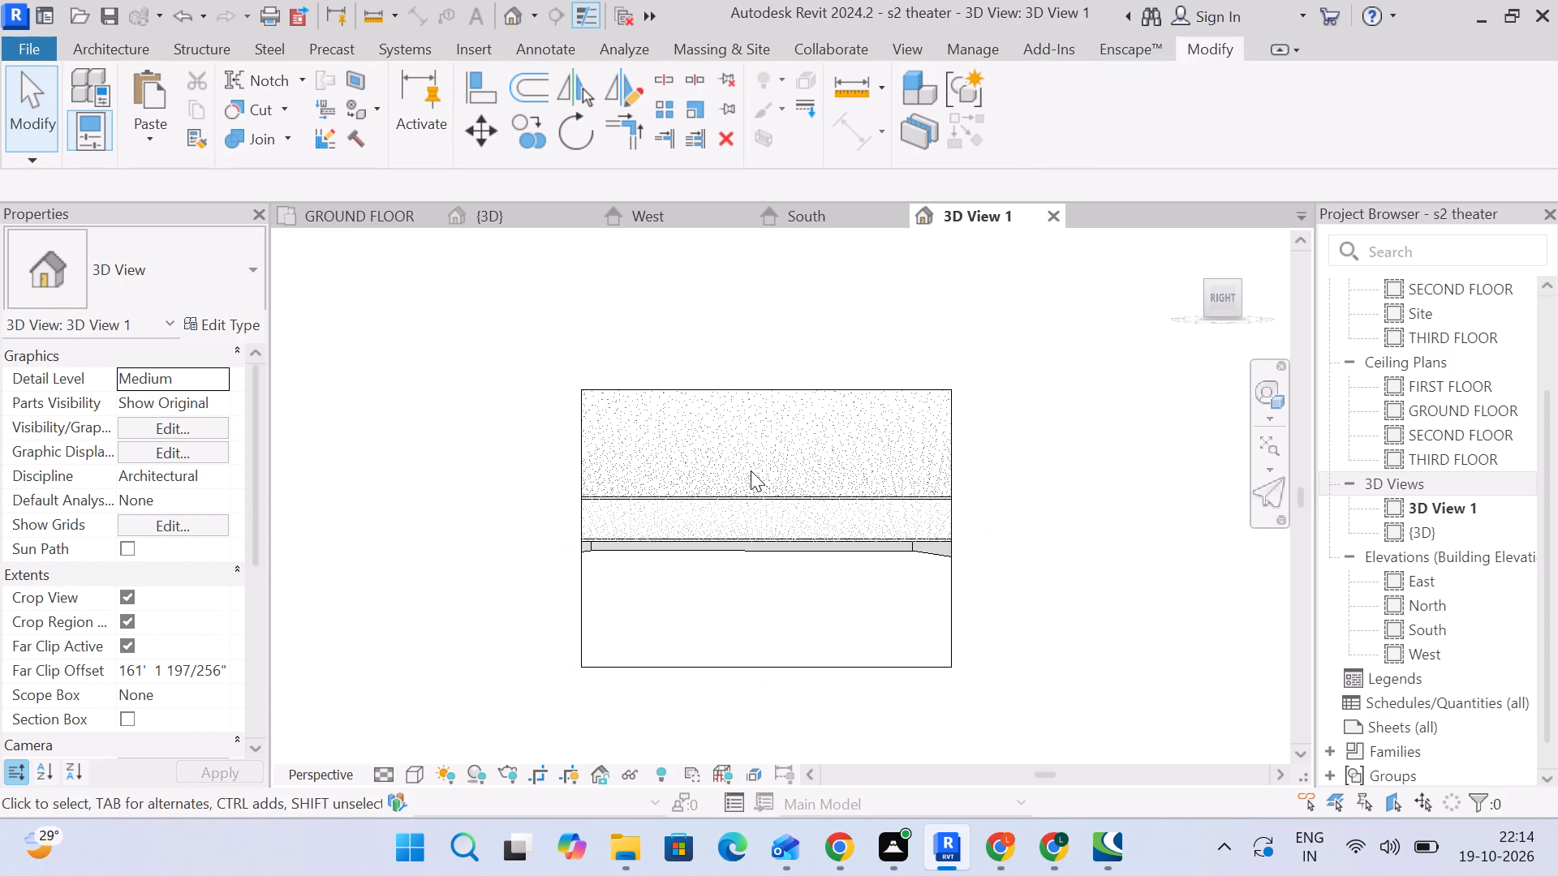
pyautogui.keyDown('shift'); pyautogui.moveTo(751, 470); pyautogui.dragTo(764, 515, button='middle'); pyautogui.keyUp('shift')
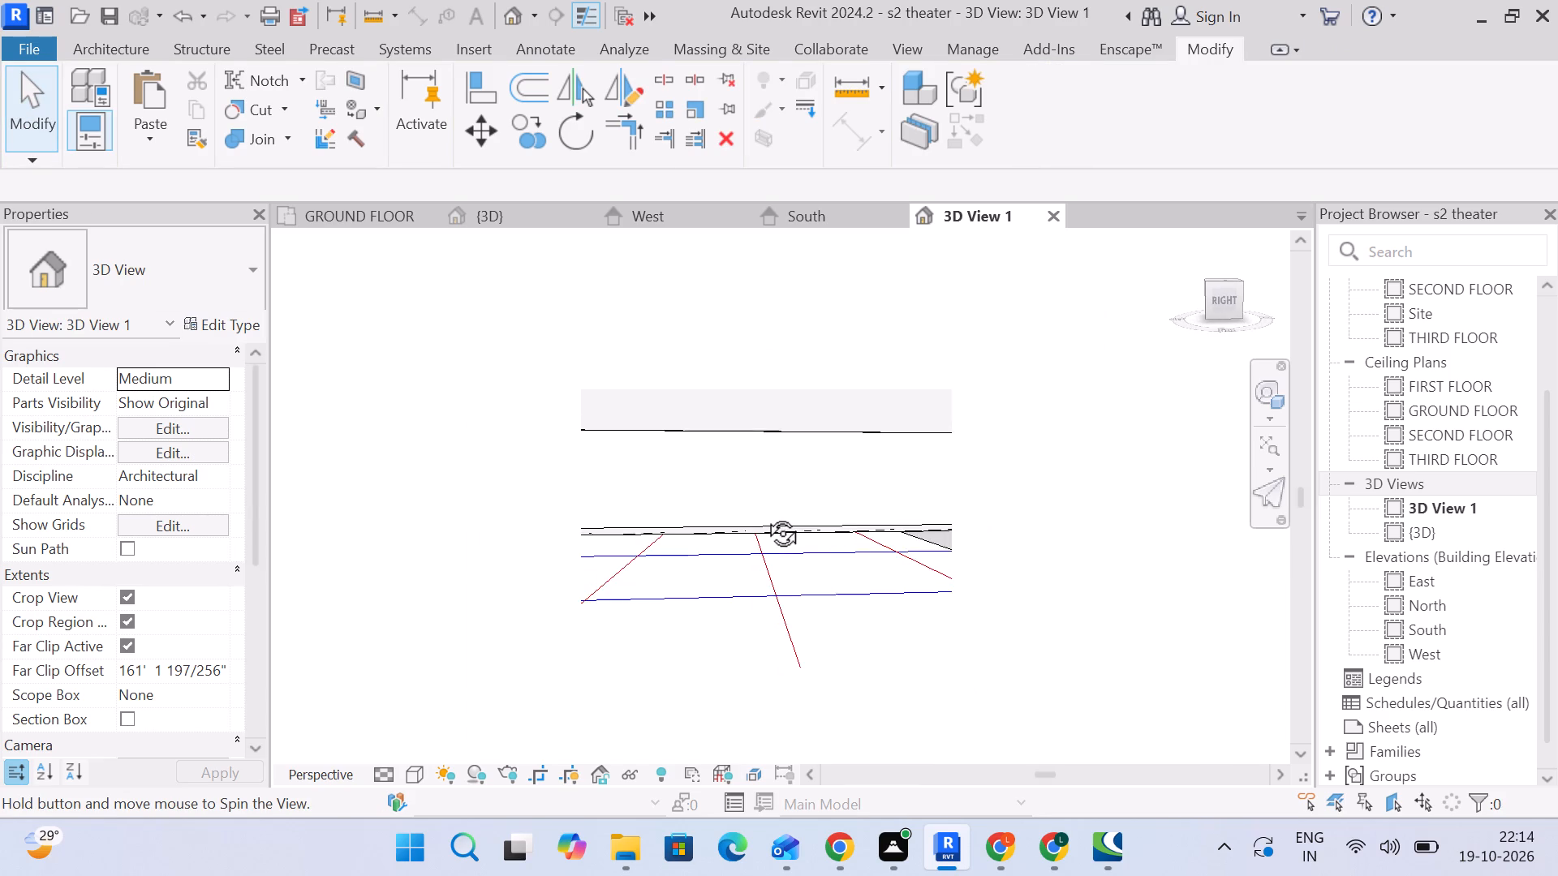
pyautogui.keyDown('shift'); pyautogui.moveTo(764, 515); pyautogui.dragTo(754, 568, button='middle'); pyautogui.keyUp('shift')
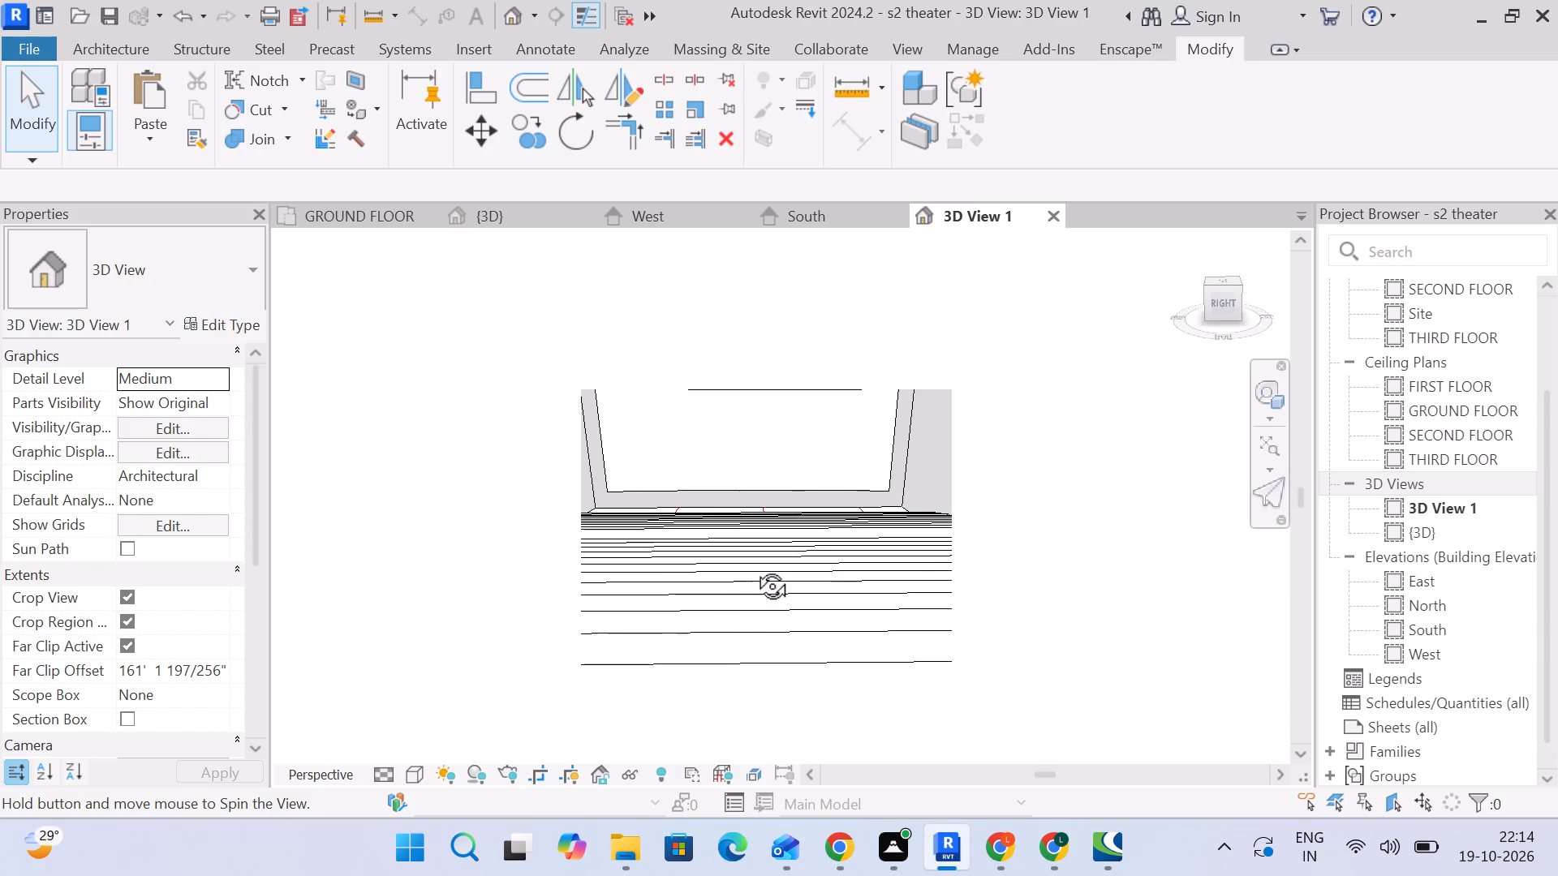
pyautogui.keyDown('shift'); pyautogui.moveTo(754, 568); pyautogui.dragTo(754, 573, button='middle'); pyautogui.keyUp('shift')
pyautogui.keyDown('shift'); pyautogui.moveTo(753, 553); pyautogui.dragTo(754, 552, button='middle'); pyautogui.keyUp('shift')
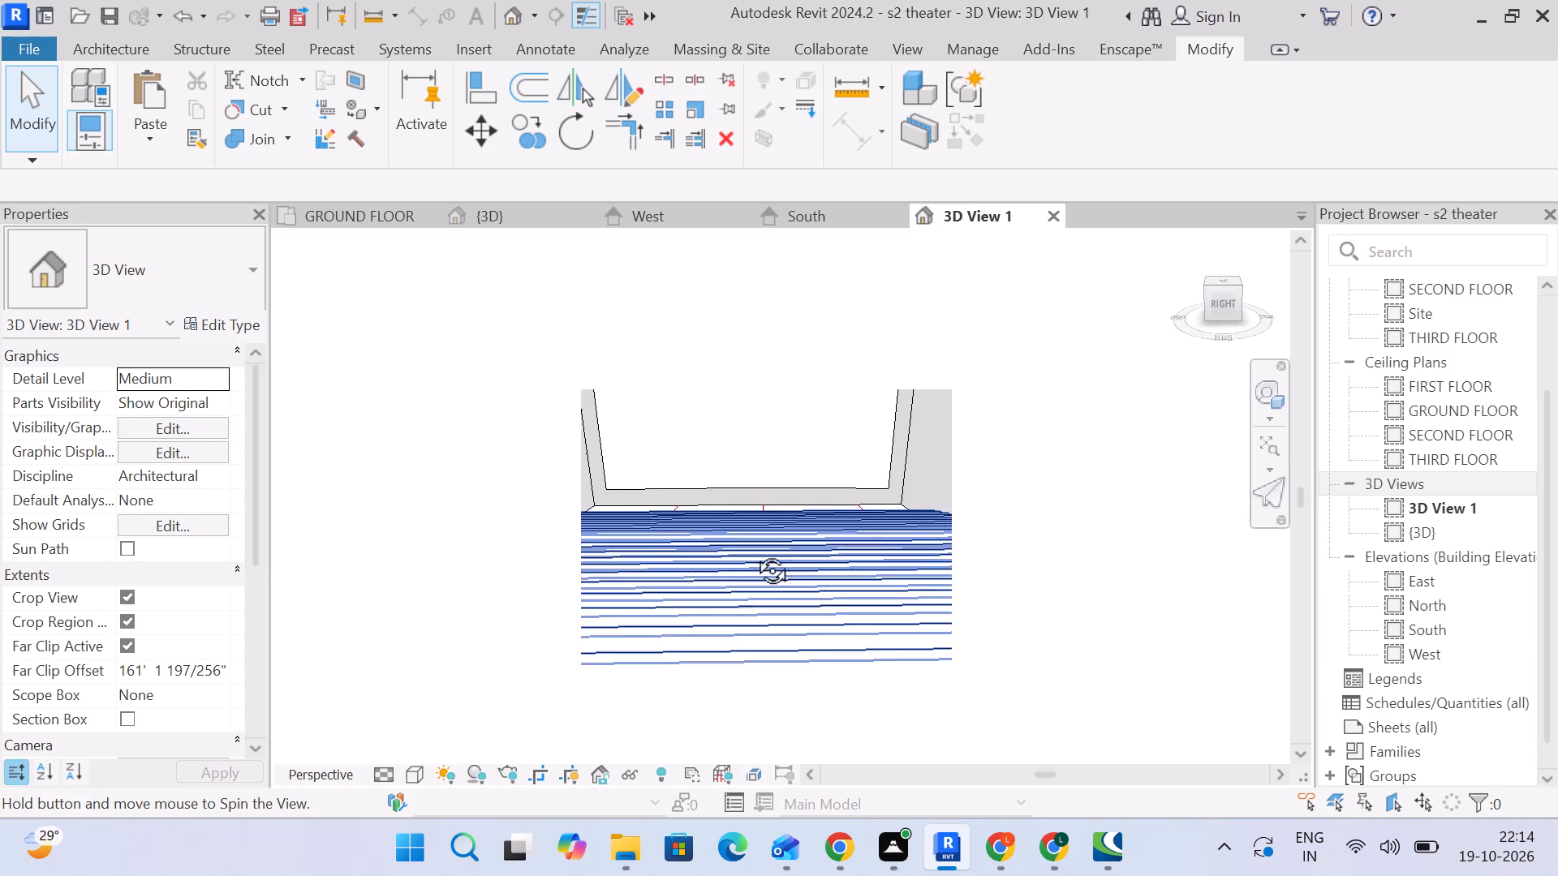
pyautogui.keyDown('shift'); pyautogui.moveTo(754, 552); pyautogui.dragTo(751, 530, button='middle'); pyautogui.keyUp('shift')
pyautogui.scroll(2, 735, 497)
pyautogui.scroll(-2, 738, 496)
pyautogui.moveTo(747, 500); pyautogui.dragTo(764, 501, button='middle')
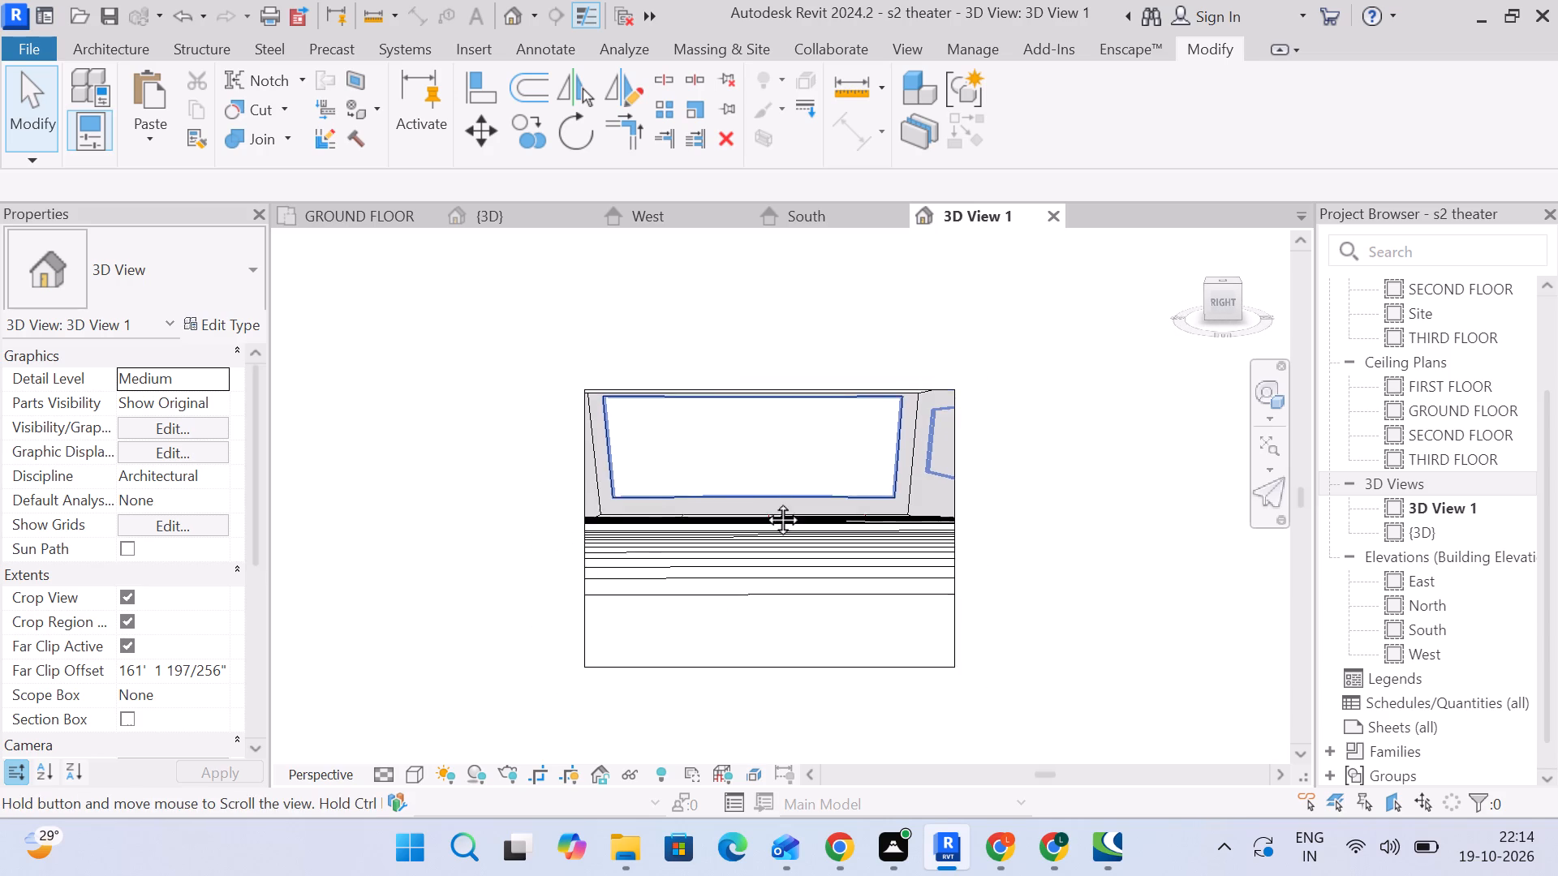
pyautogui.moveTo(764, 501); pyautogui.dragTo(827, 509, button='middle')
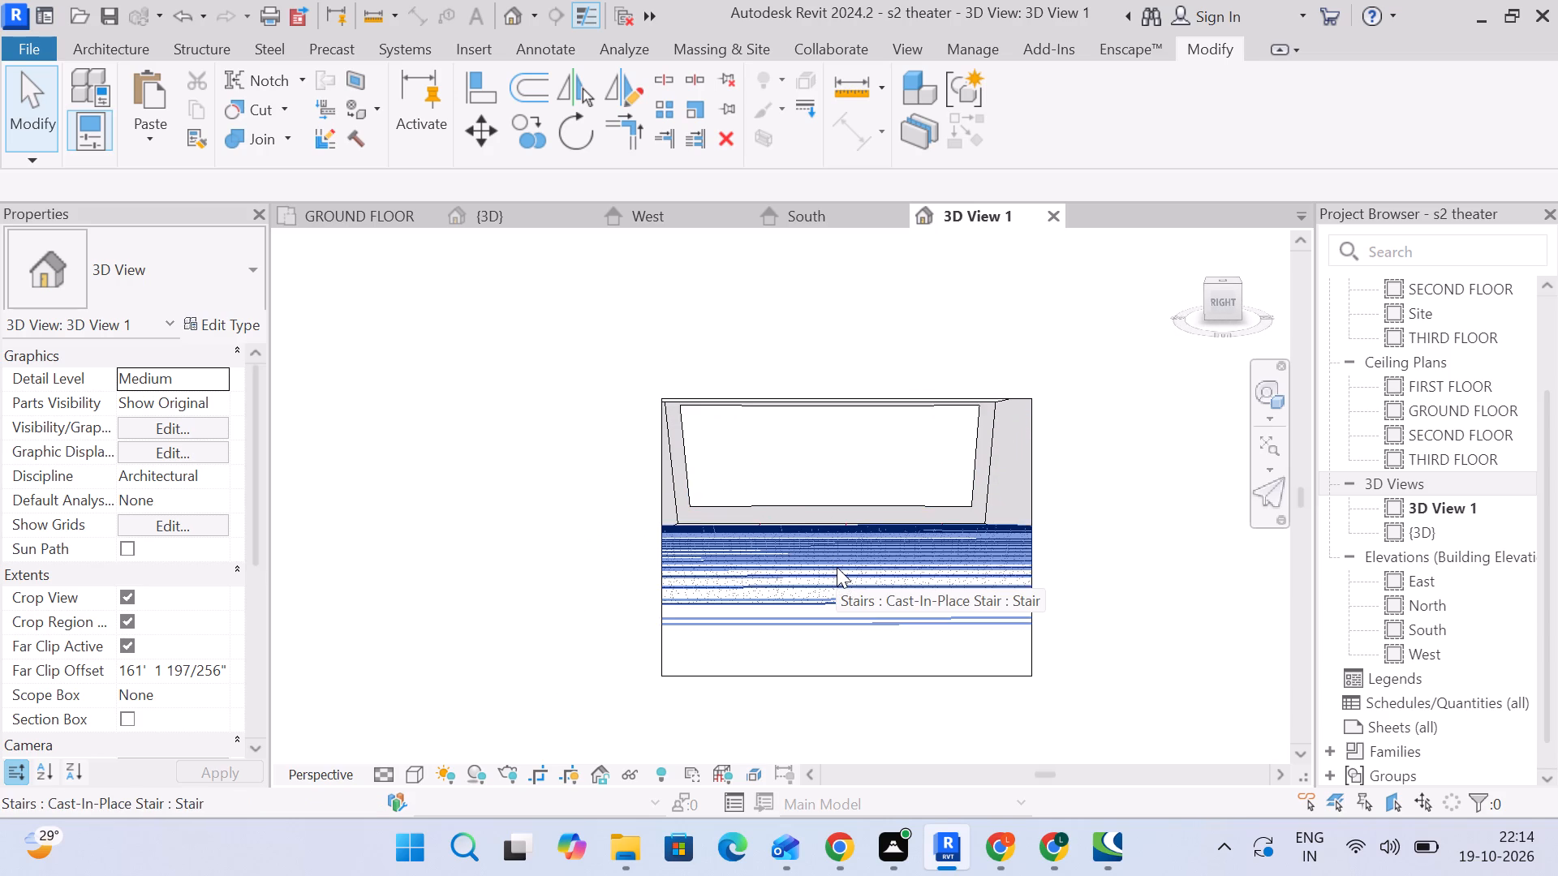
pyautogui.keyDown('ctrl'); pyautogui.moveTo(837, 568); pyautogui.dragTo(821, 568, button='middle'); pyautogui.keyUp('ctrl')
pyautogui.moveTo(855, 573); pyautogui.dragTo(841, 569, button='middle')
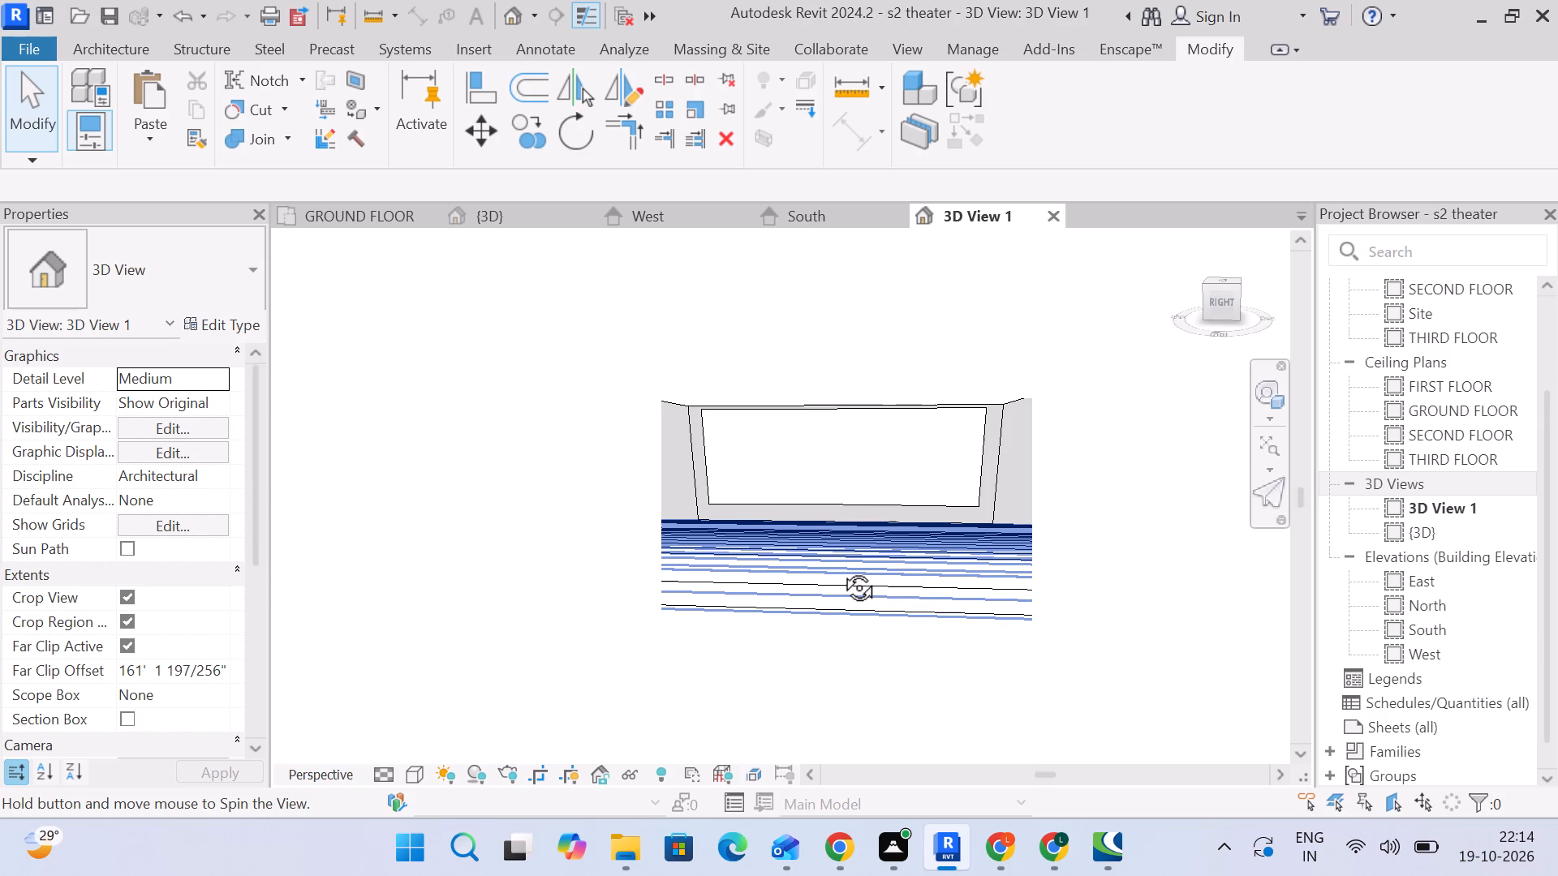
pyautogui.moveTo(841, 569); pyautogui.dragTo(856, 579, button='middle')
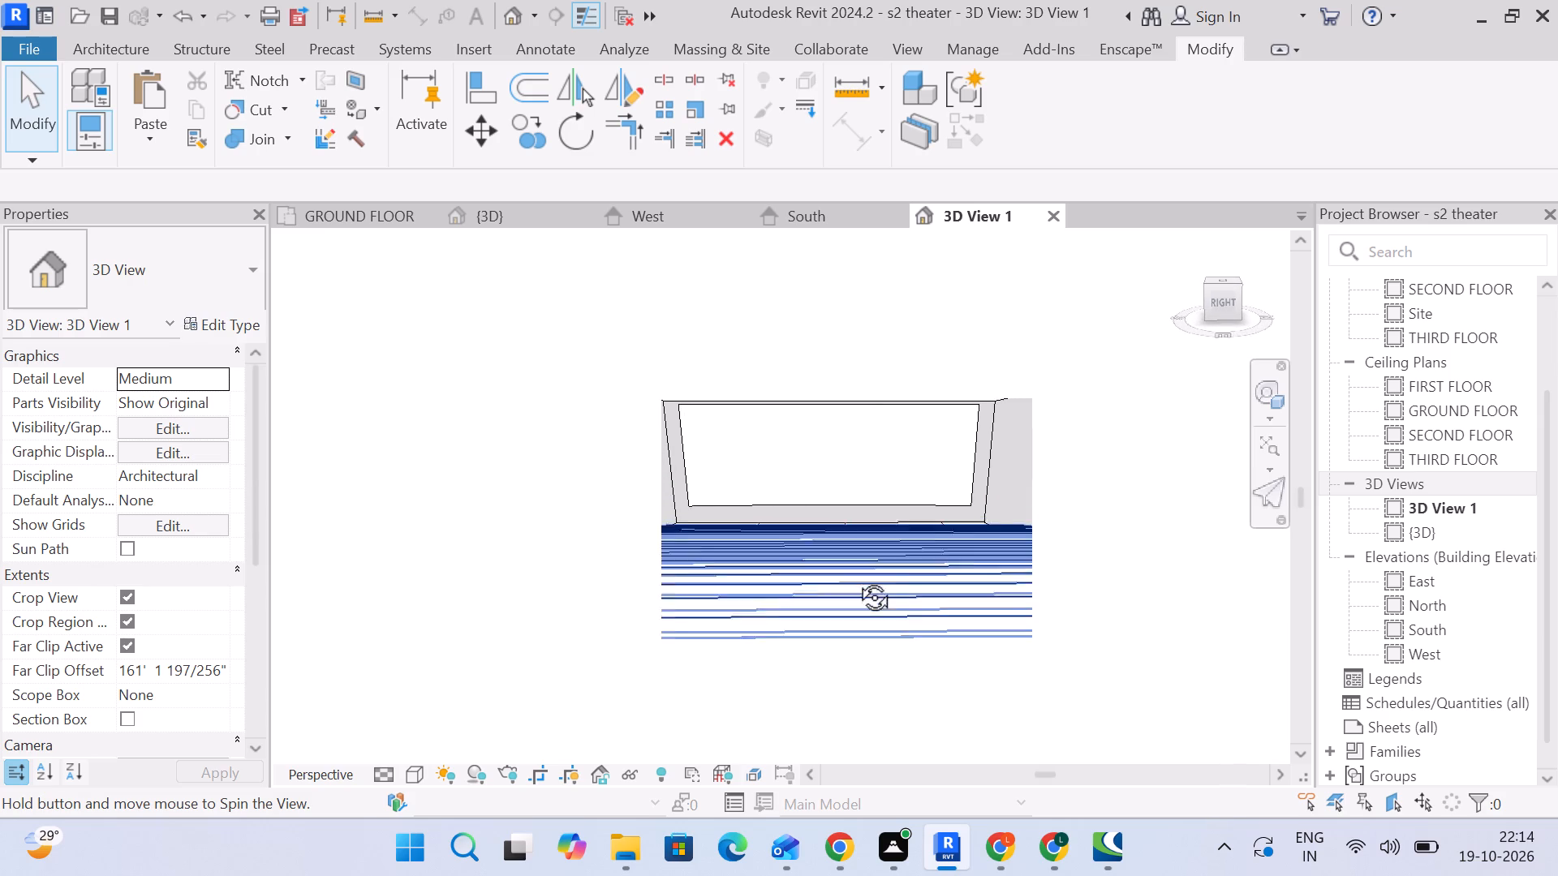
pyautogui.moveTo(856, 579); pyautogui.dragTo(856, 586, button='middle')
# Enlarge the 3D View 1 crop region on both sides and upward to take in the side walls and the screen's top edge.
pyautogui.click(661, 474)
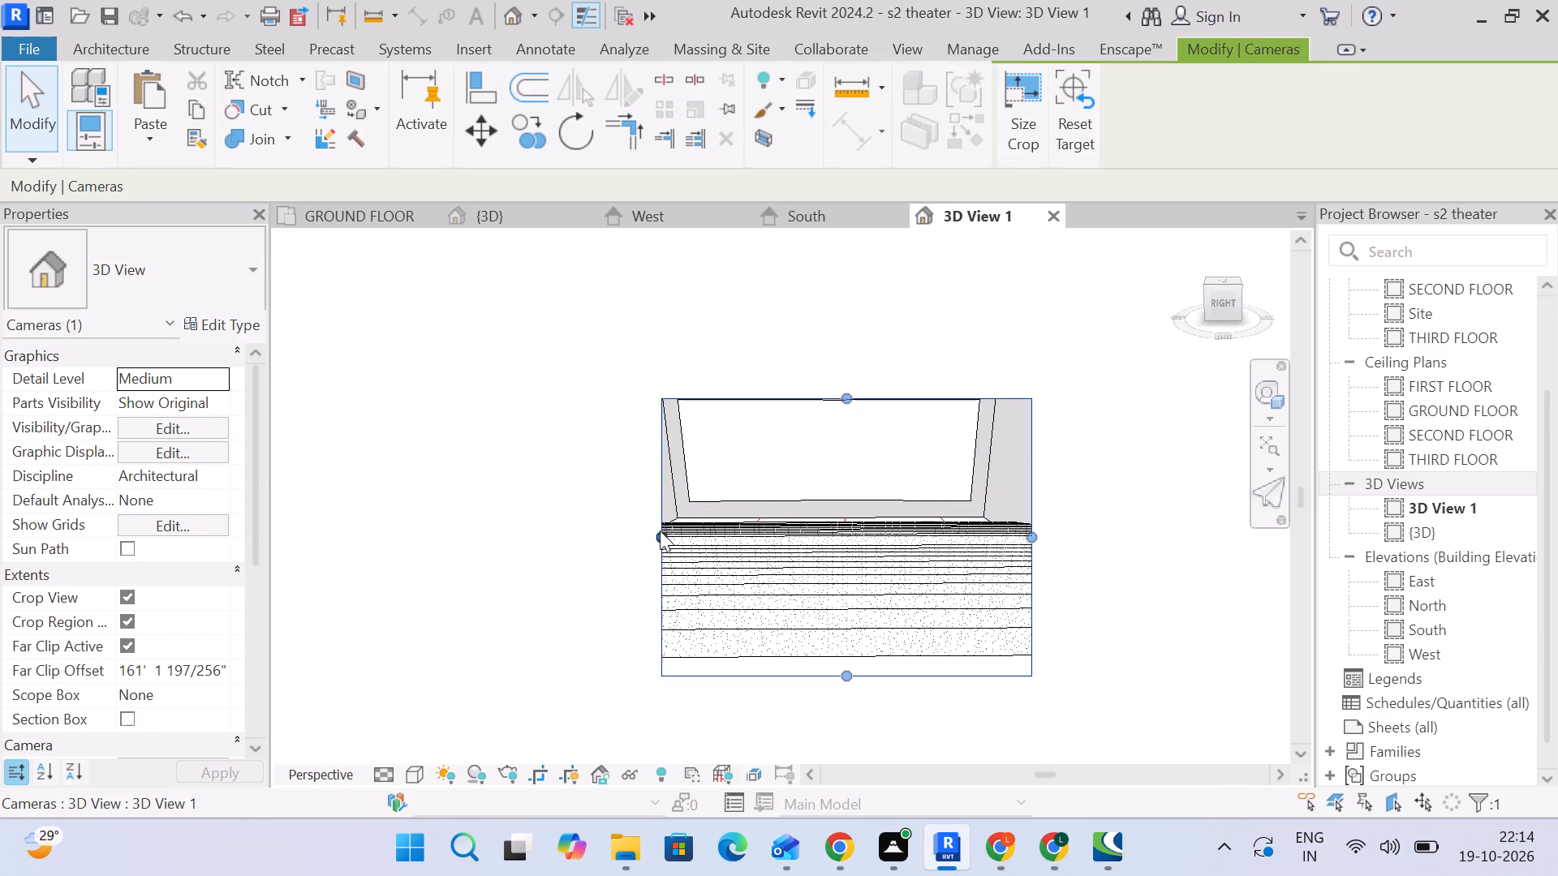
pyautogui.moveTo(661, 535); pyautogui.dragTo(575, 535)
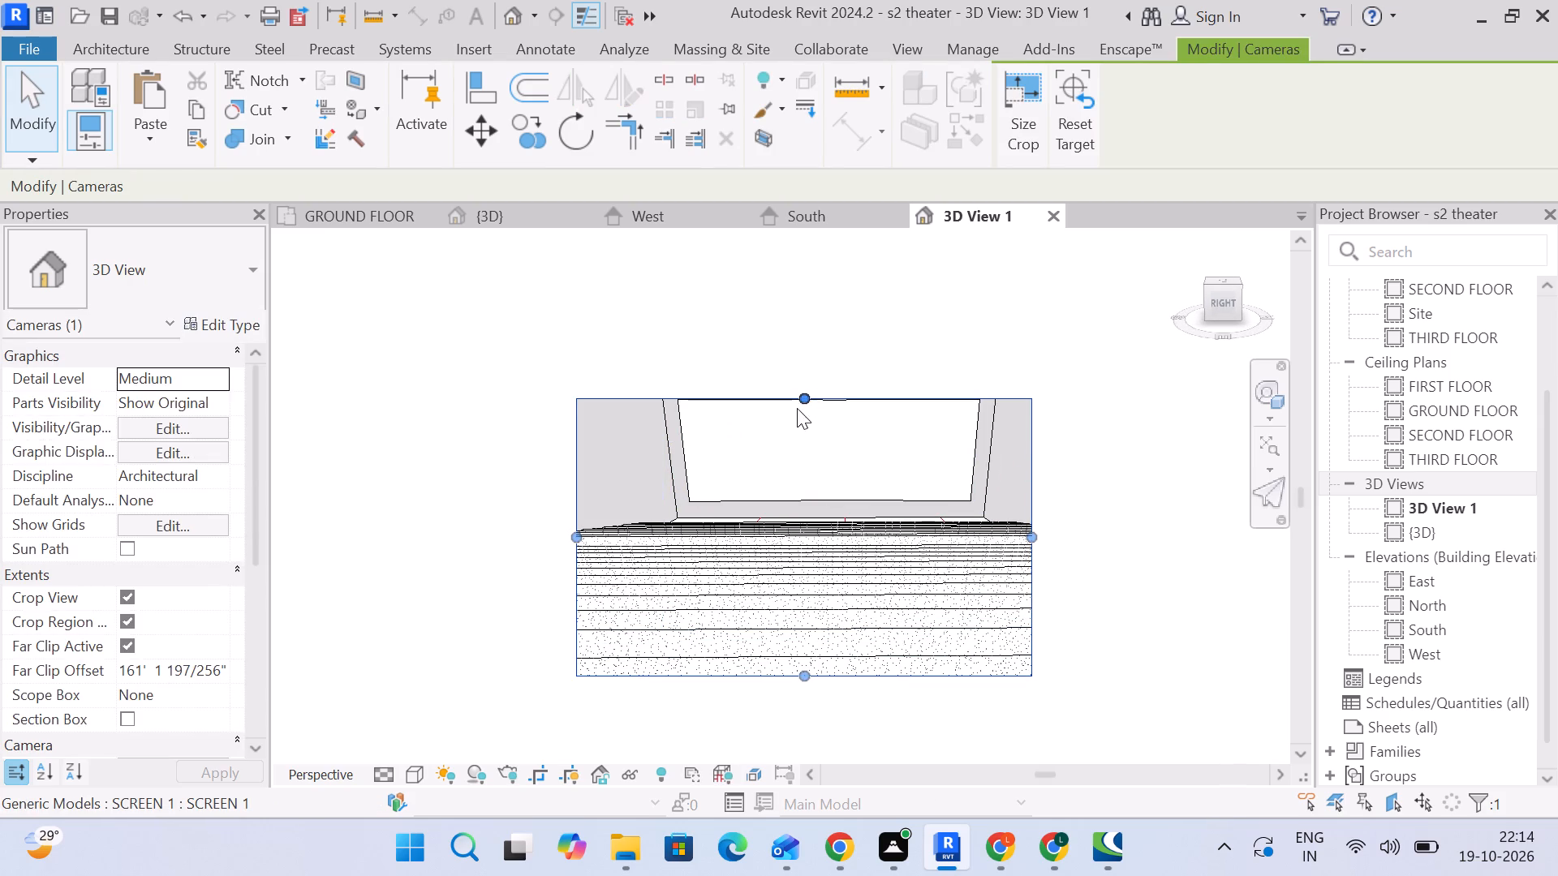
pyautogui.moveTo(800, 399); pyautogui.dragTo(811, 312)
pyautogui.moveTo(1027, 491); pyautogui.dragTo(1056, 492)
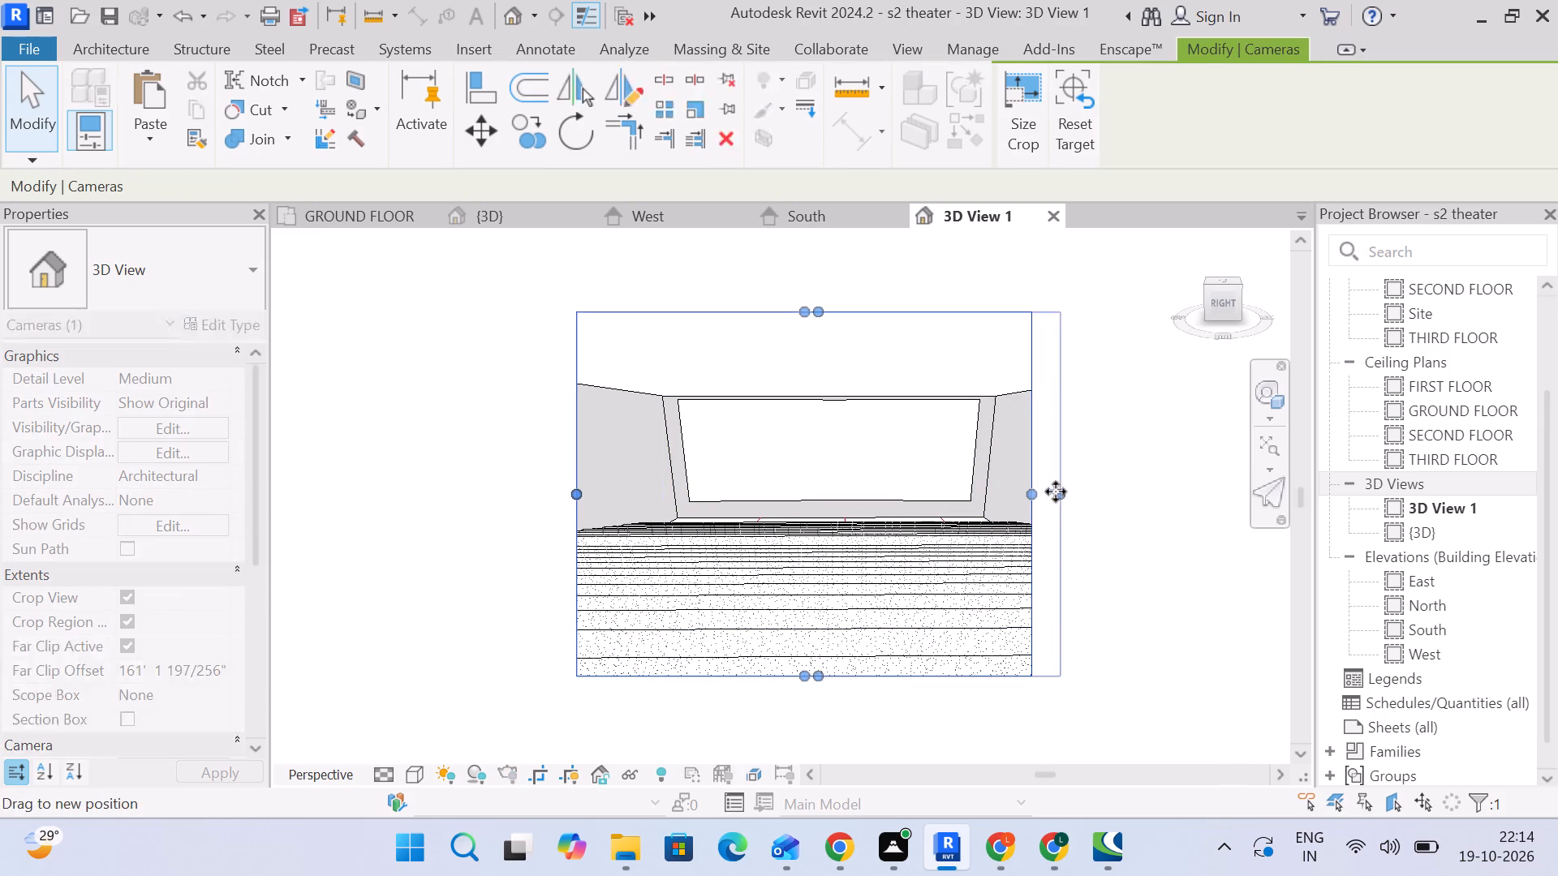
# Refine the 3D View 1 camera angle so it looks down over the stepped seating with the screen centred.
pyautogui.moveTo(867, 517); pyautogui.dragTo(872, 499, button='middle')
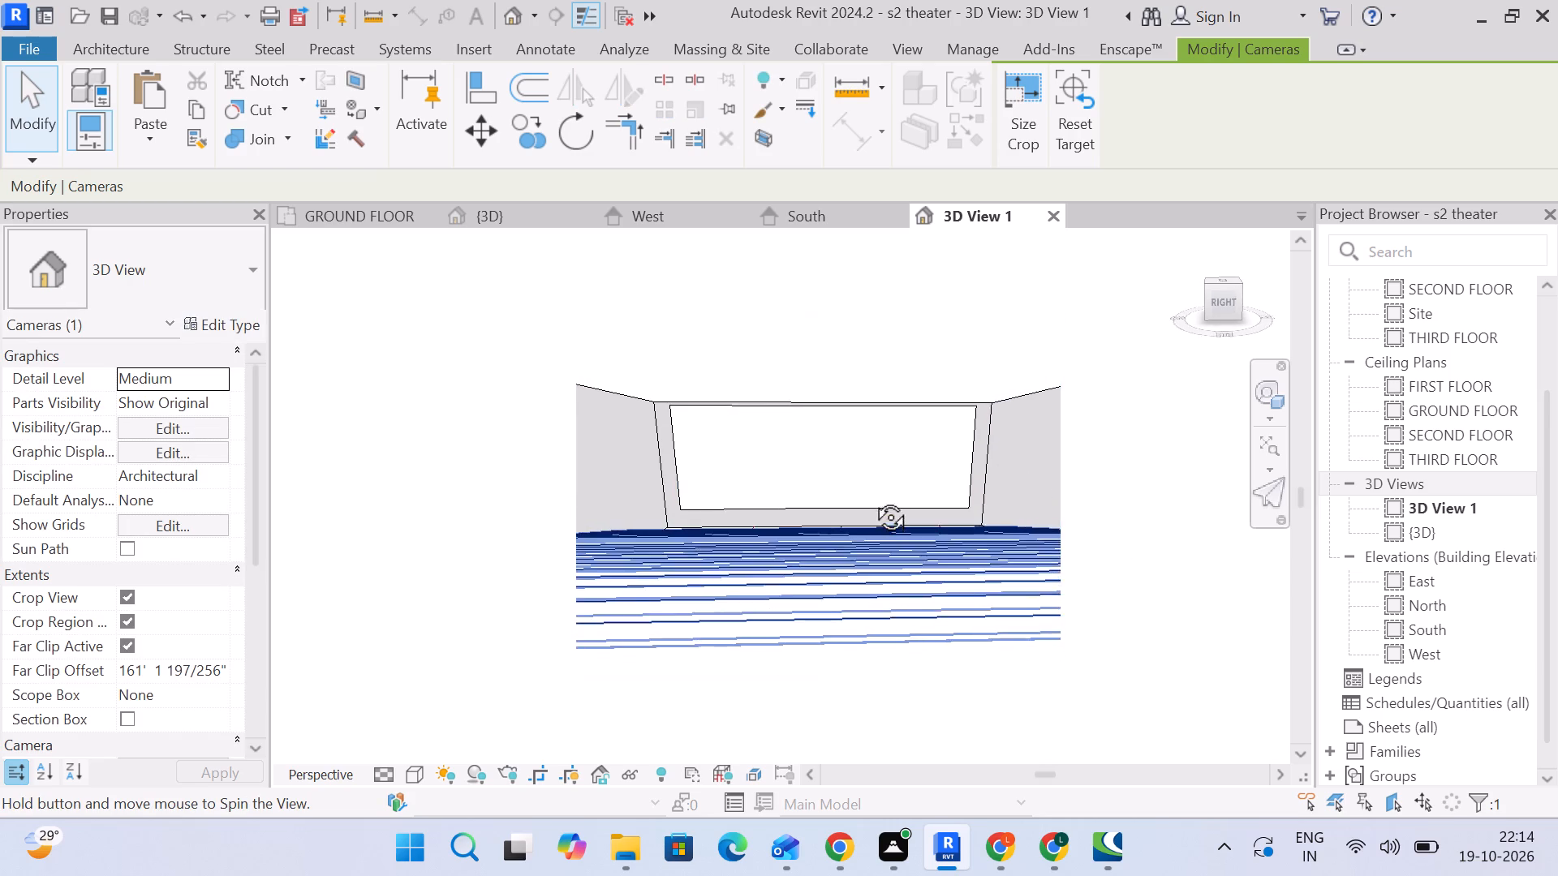
pyautogui.moveTo(872, 499); pyautogui.dragTo(867, 530, button='middle')
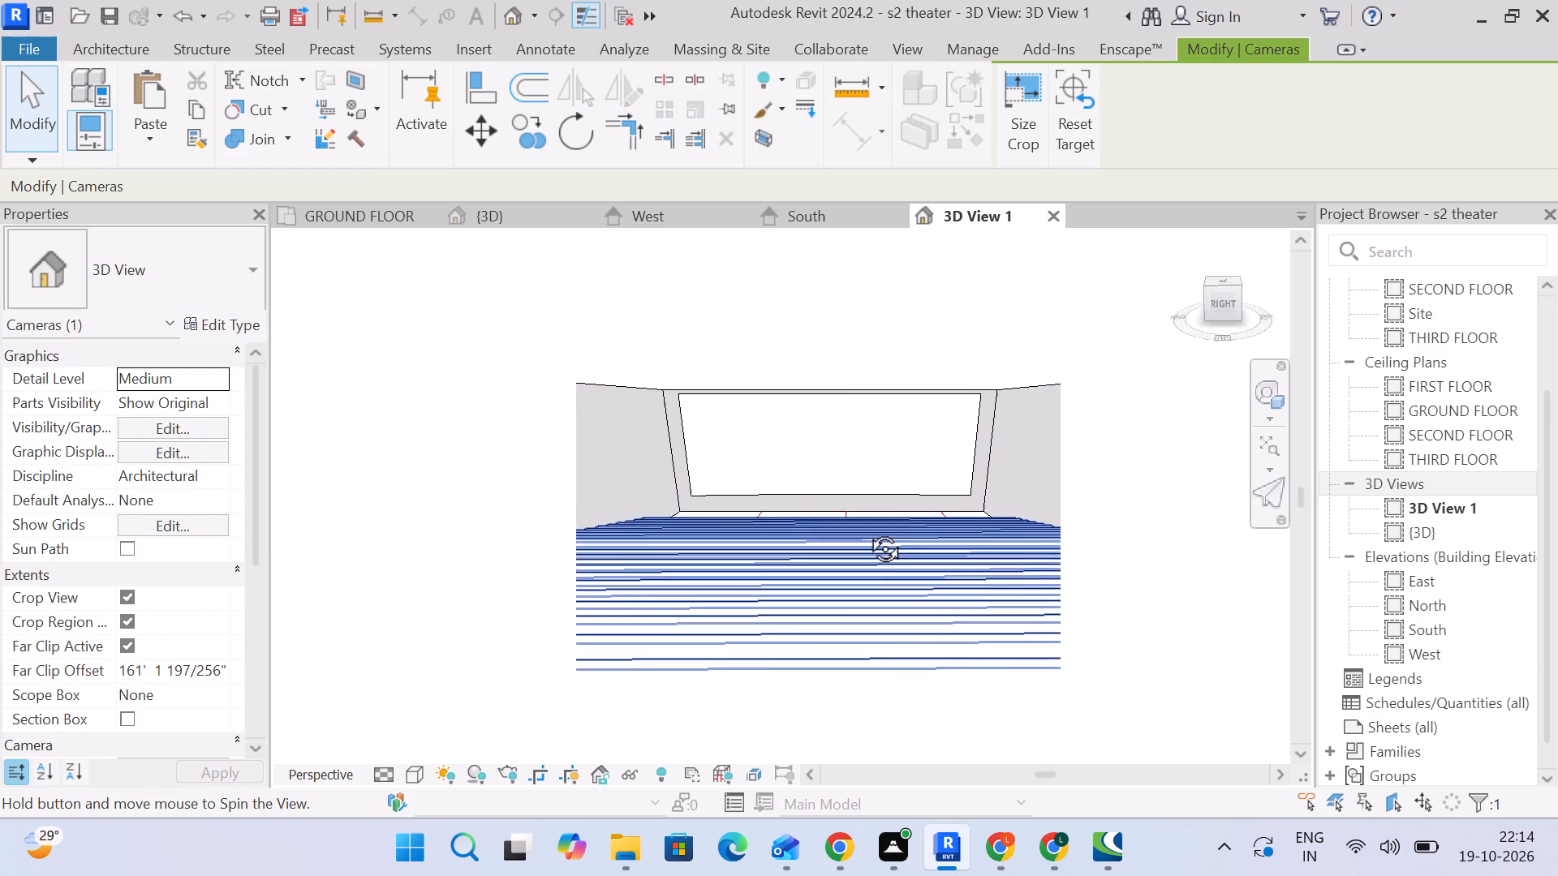
pyautogui.moveTo(867, 530); pyautogui.dragTo(860, 560, button='middle')
pyautogui.scroll(2, 841, 508)
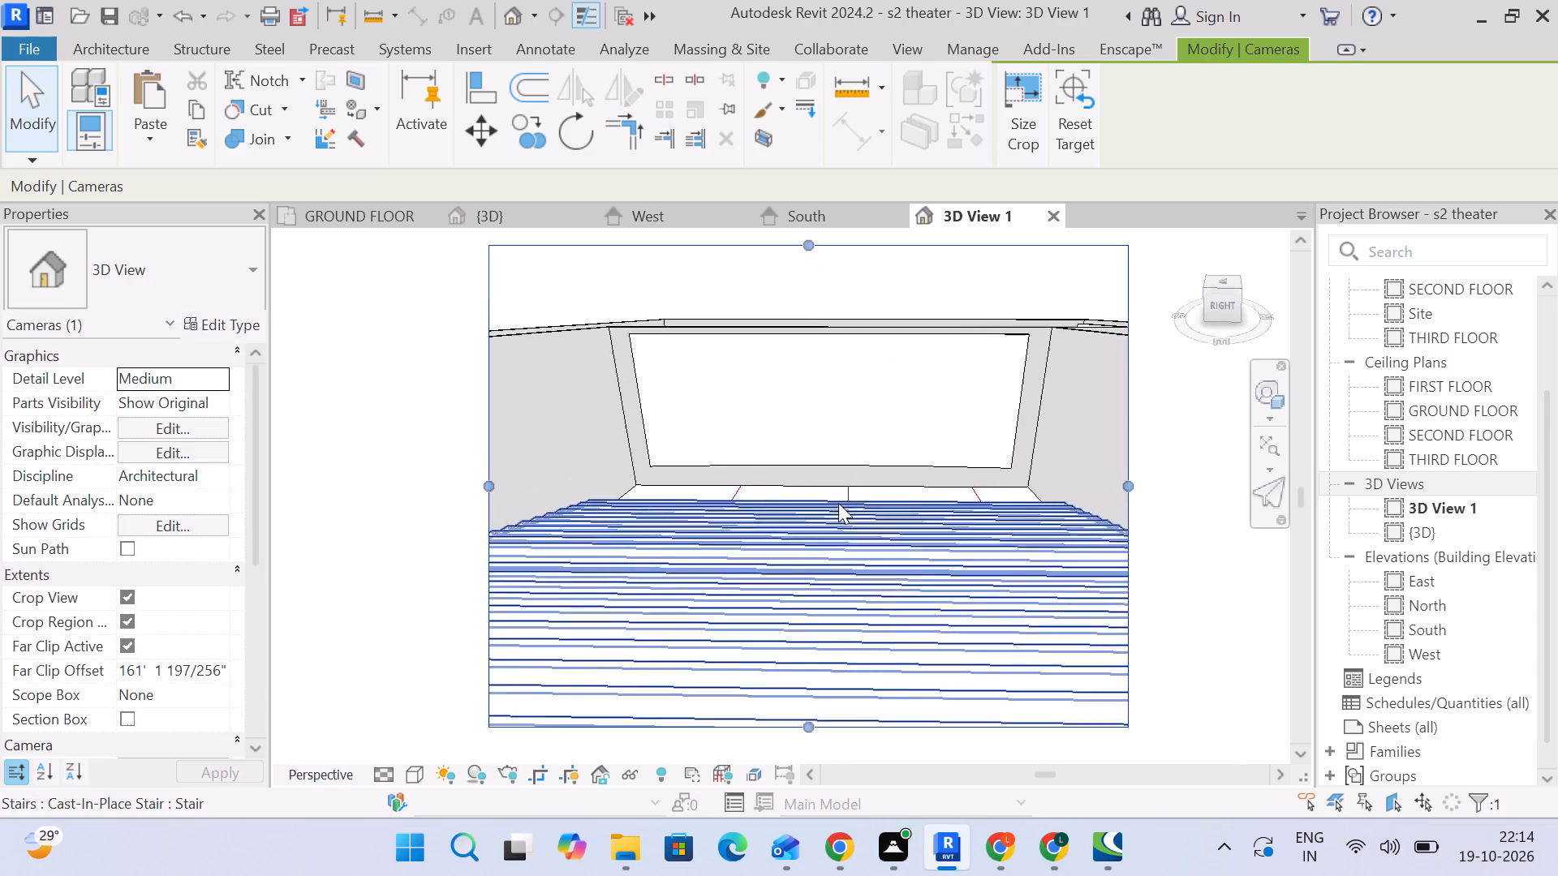
pyautogui.scroll(2, 838, 503)
pyautogui.scroll(-2, 838, 498)
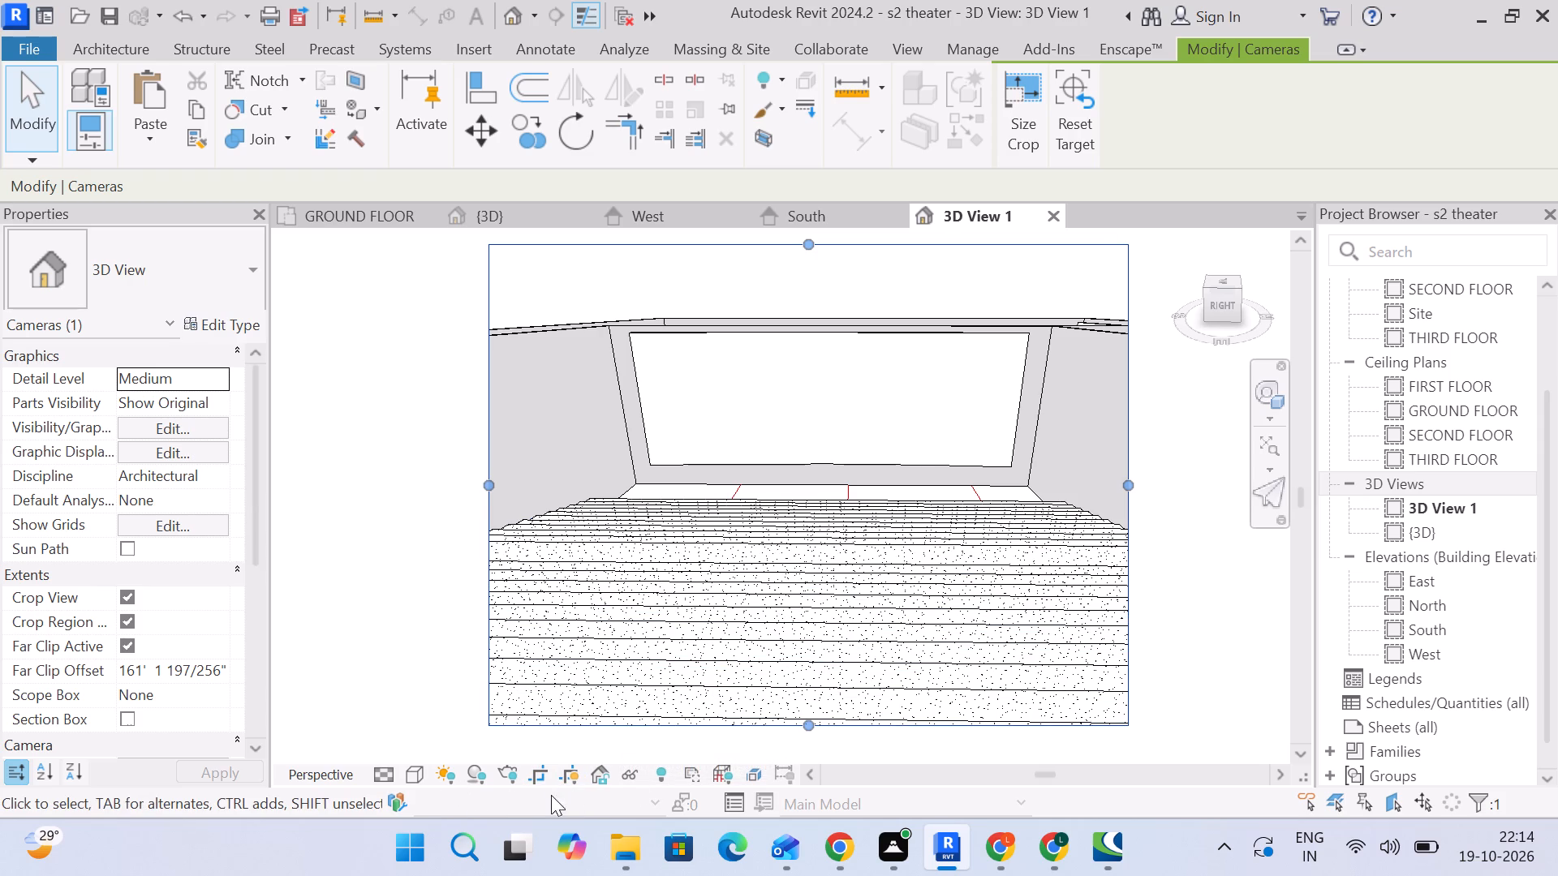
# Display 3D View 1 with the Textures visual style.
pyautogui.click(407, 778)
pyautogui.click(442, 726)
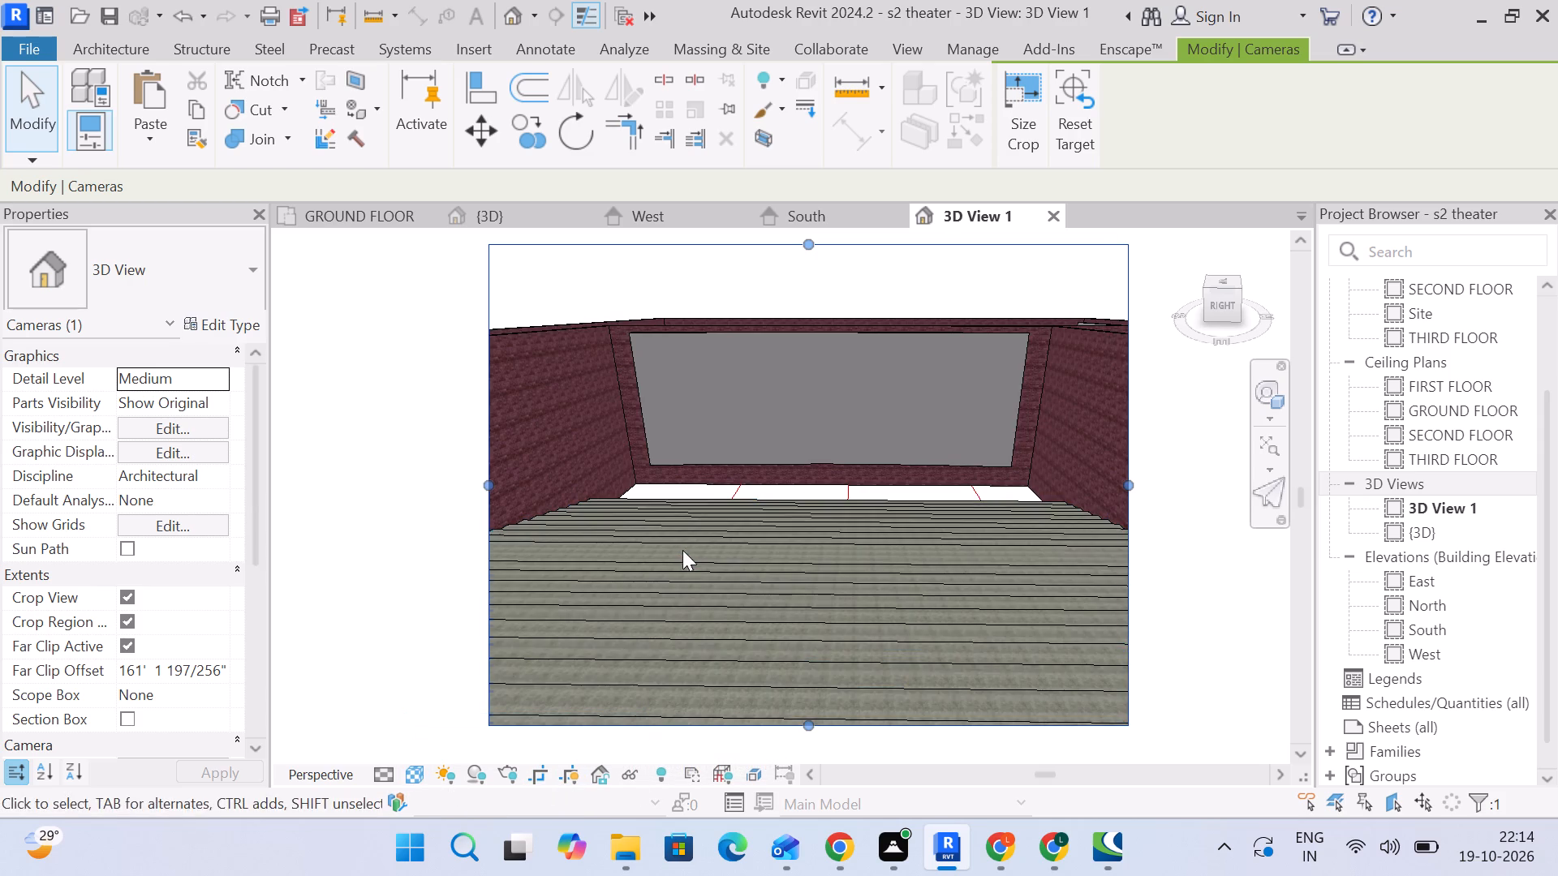
# Tilt the 3D View 1 camera slightly upward and set the view's visual style to Shaded.
pyautogui.scroll(-1, 747, 576)
pyautogui.keyDown('shift'); pyautogui.moveTo(794, 600); pyautogui.dragTo(806, 564, button='middle'); pyautogui.keyUp('shift')
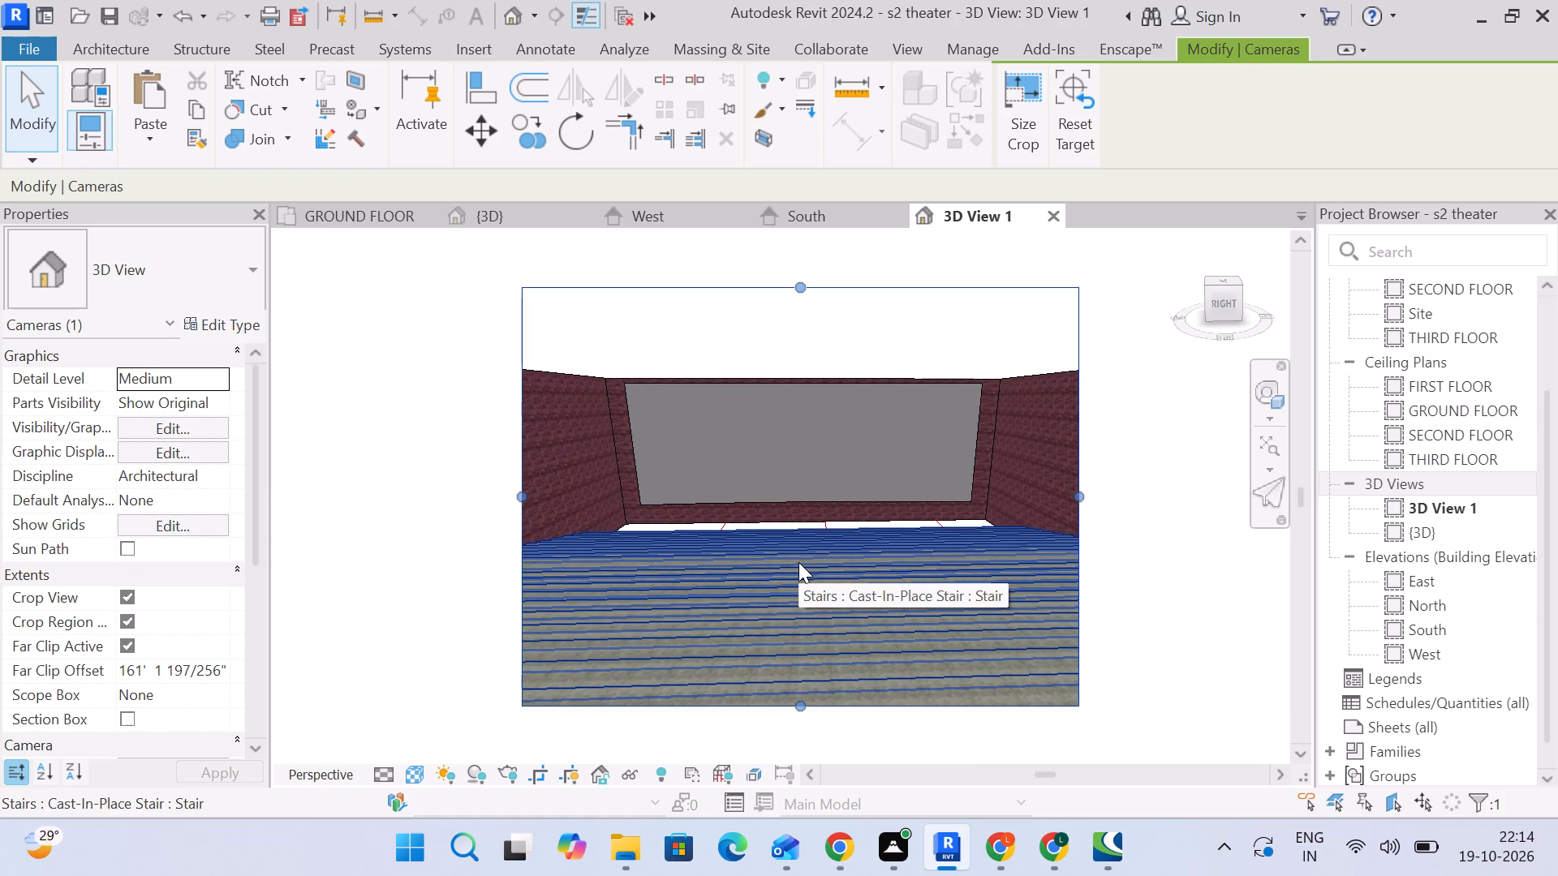
pyautogui.click(323, 362)
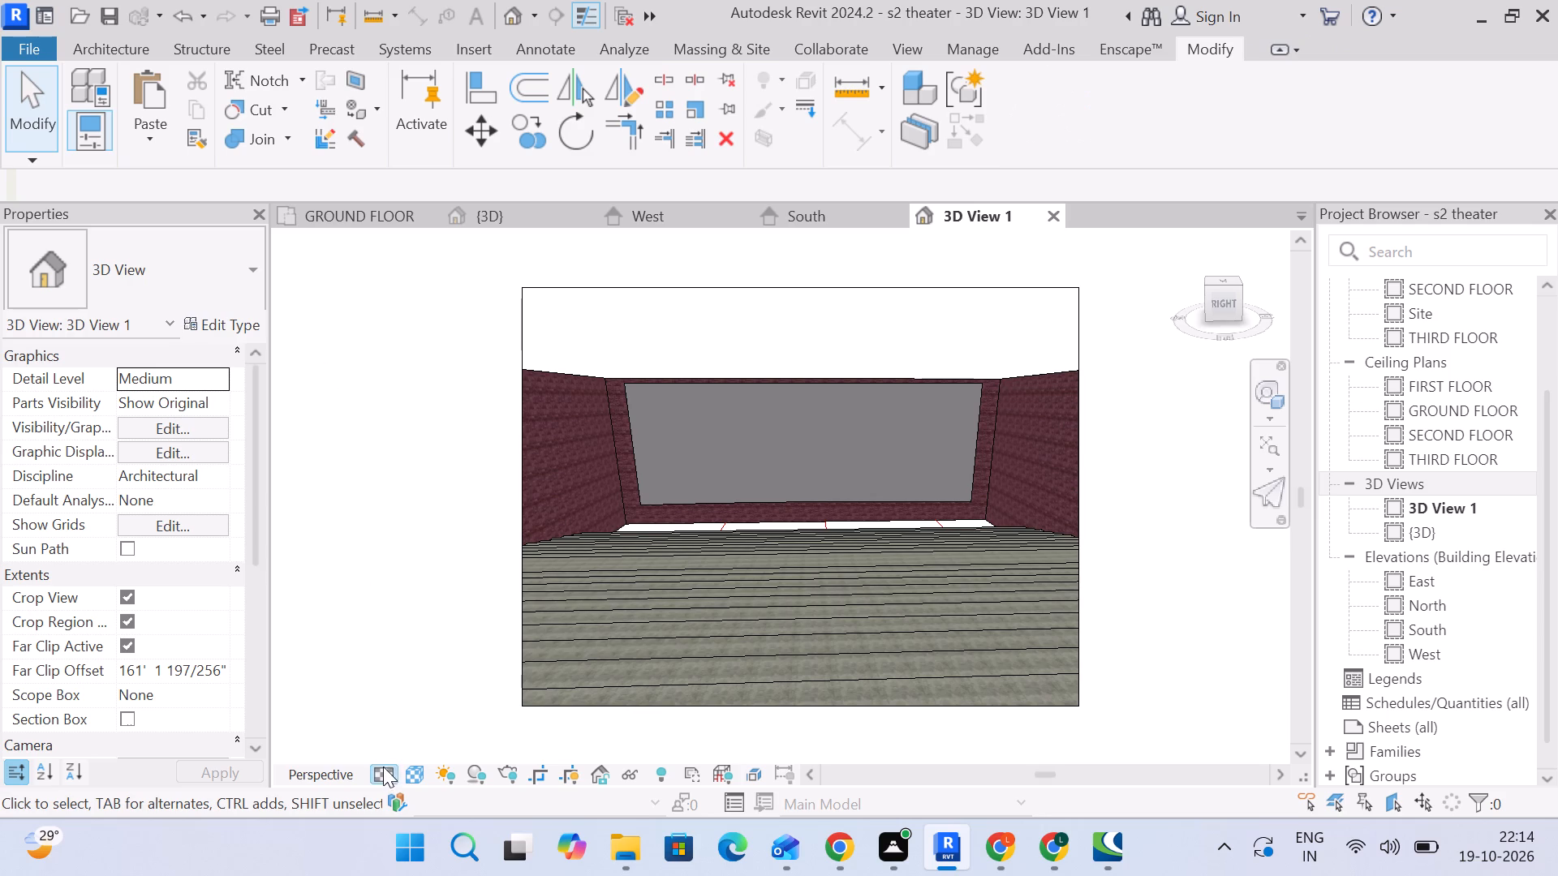
pyautogui.click(409, 769)
pyautogui.click(433, 674)
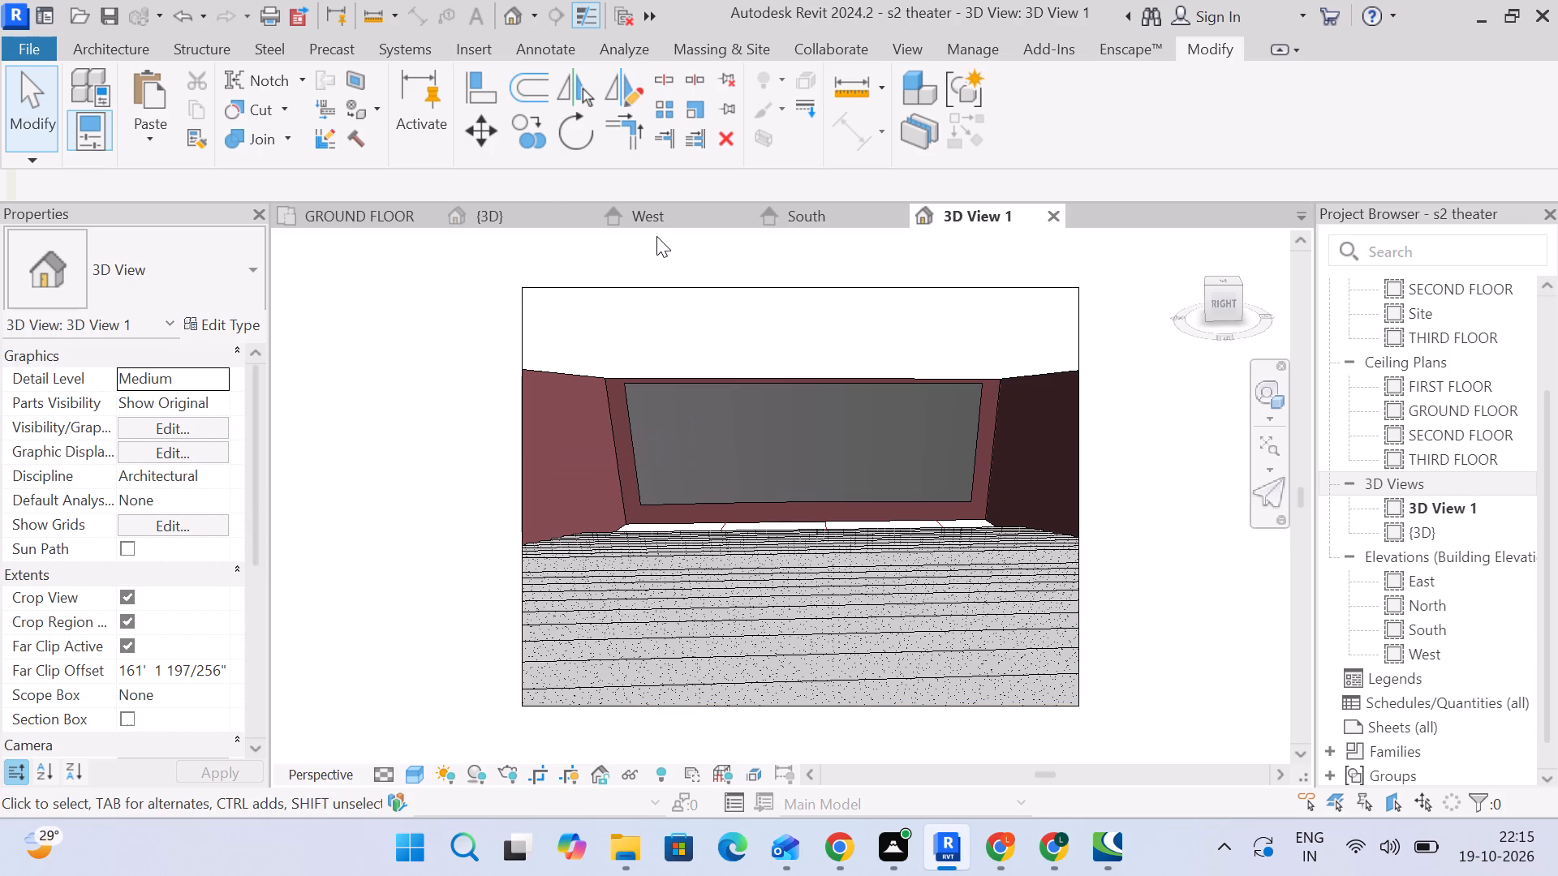
# Check the halls in the South elevation and return to the {3D} view.
pyautogui.click(833, 208)
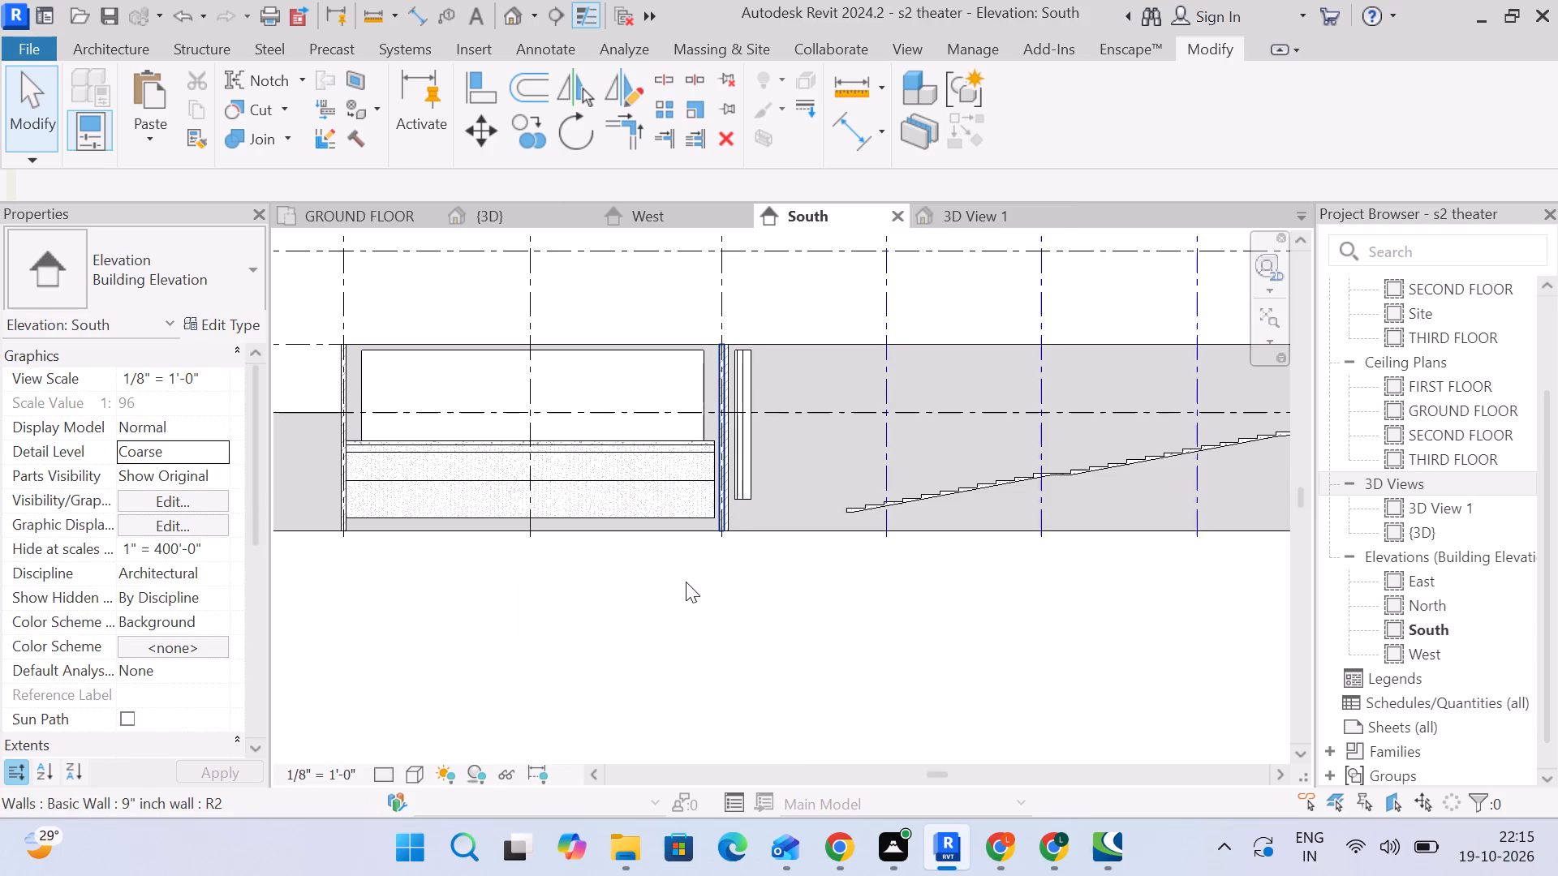
pyautogui.click(638, 643)
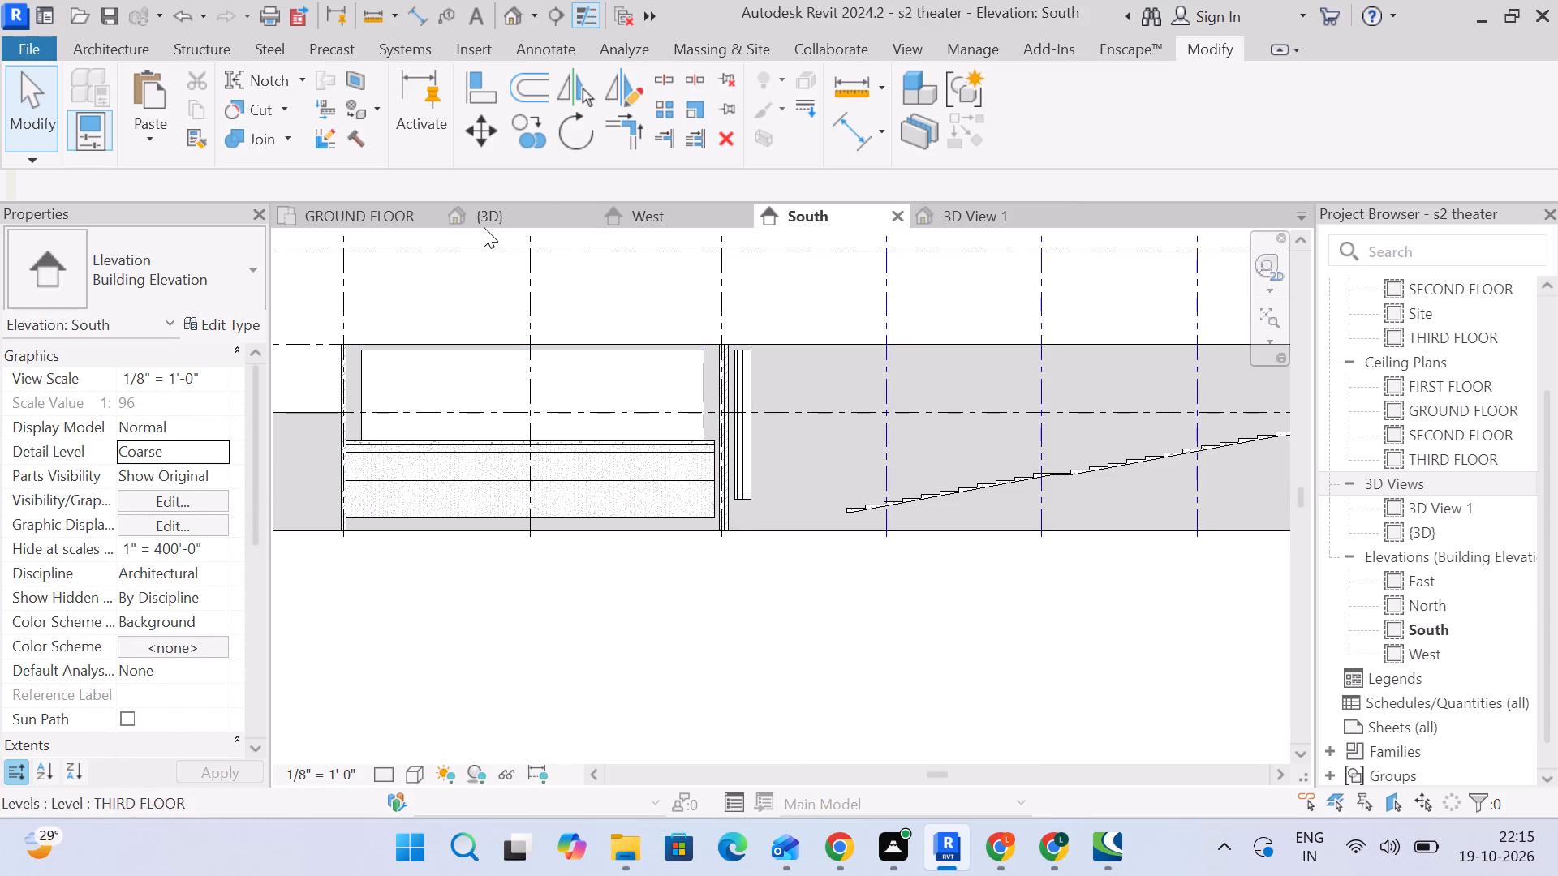
pyautogui.click(470, 218)
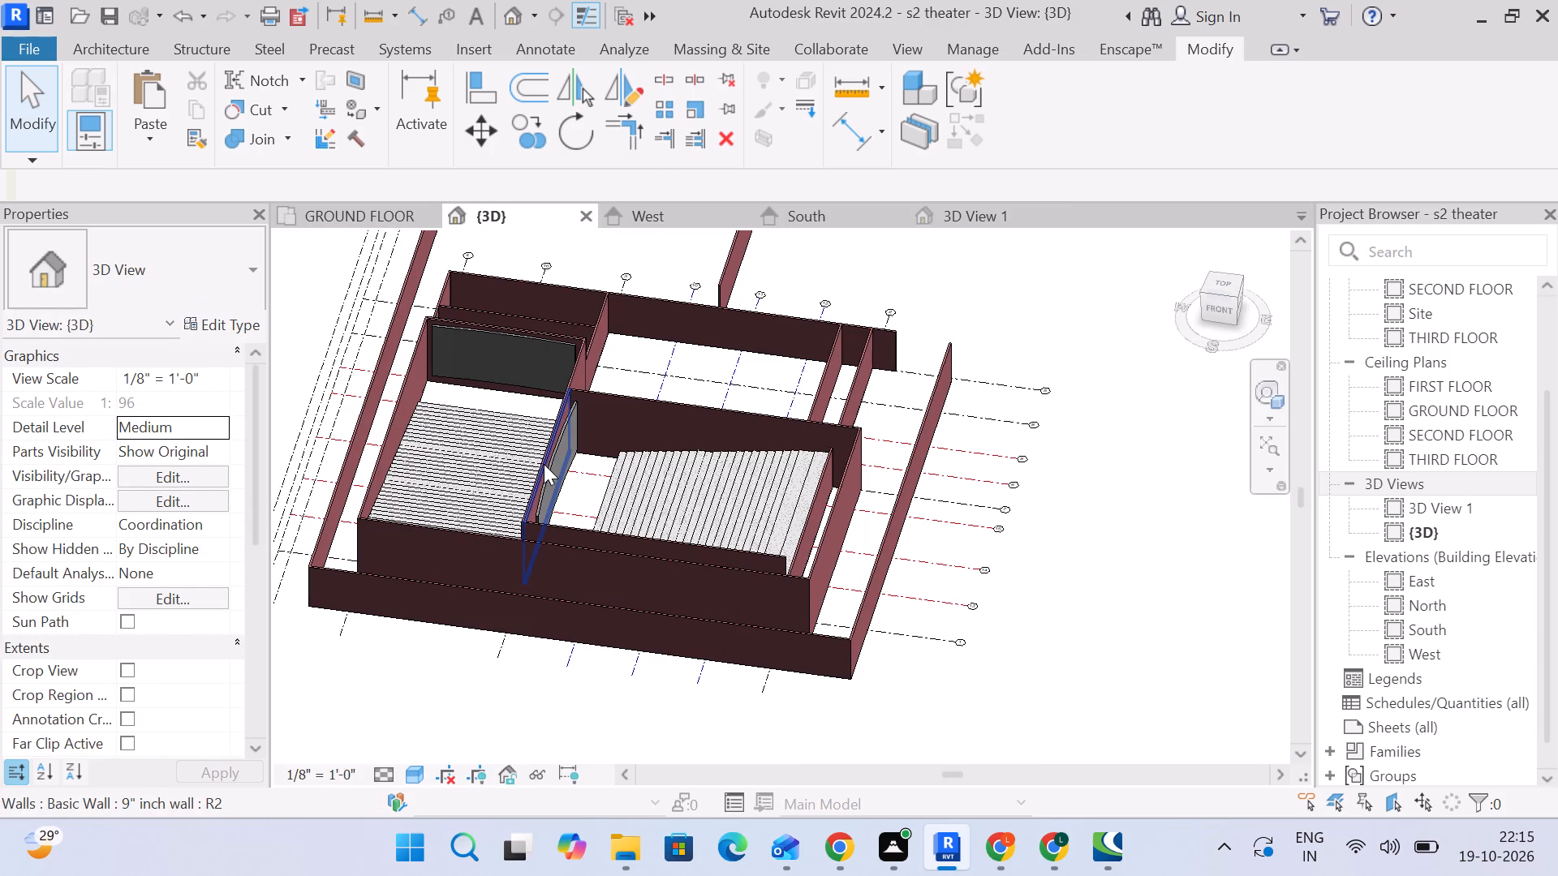
# In the GROUND FLOOR plan, extend grid 7's west end past the hall to align its bubble with the other horizontal grids.
pyautogui.click(335, 208)
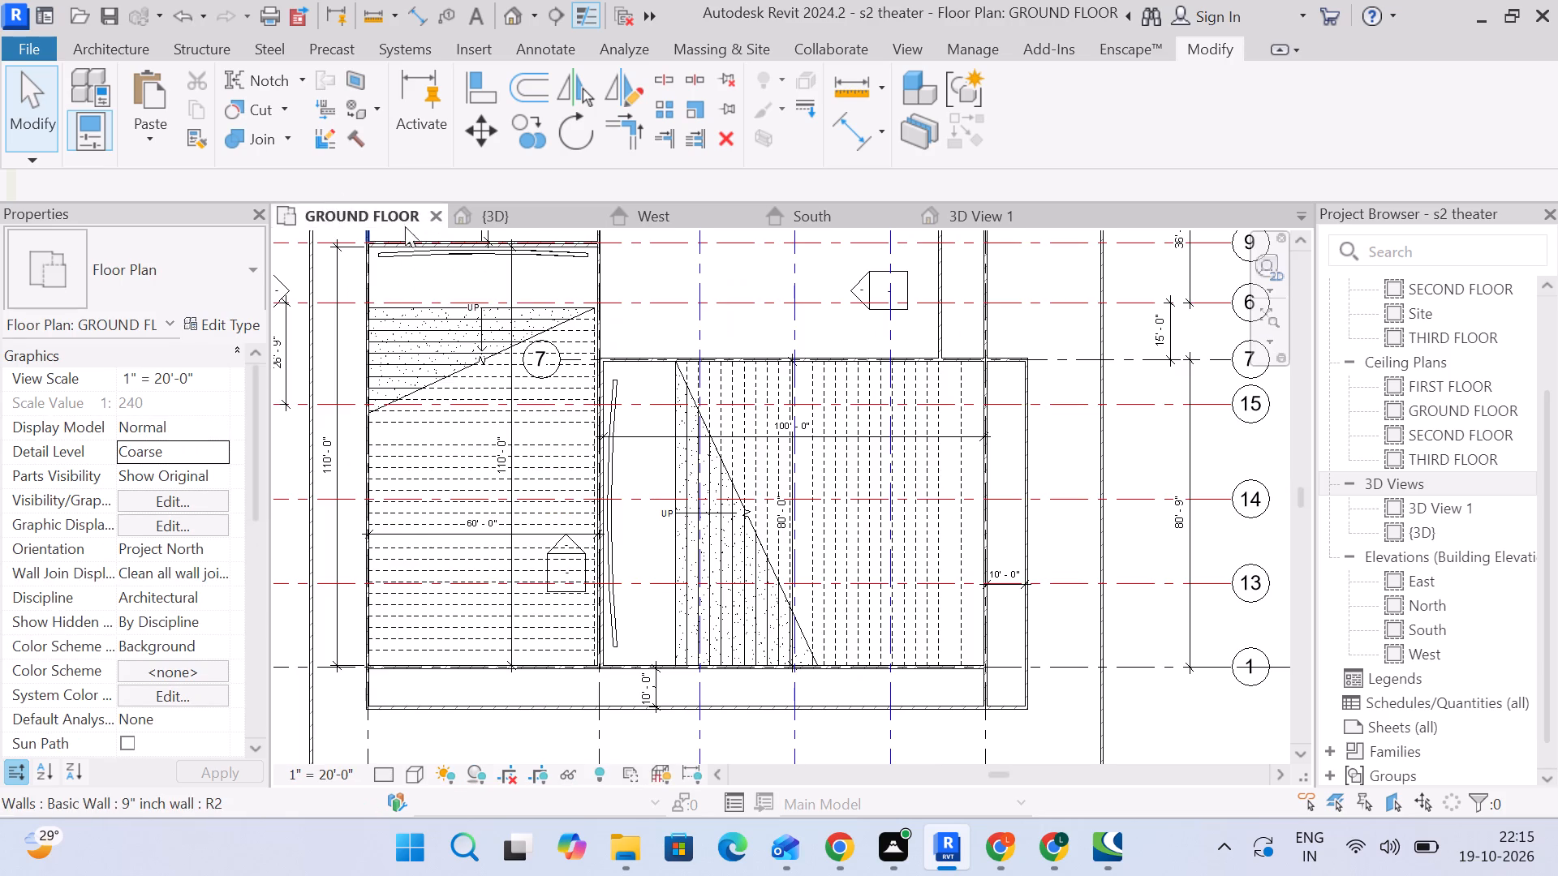
pyautogui.scroll(-2, 698, 457)
pyautogui.scroll(4, 622, 424)
pyautogui.scroll(4, 669, 379)
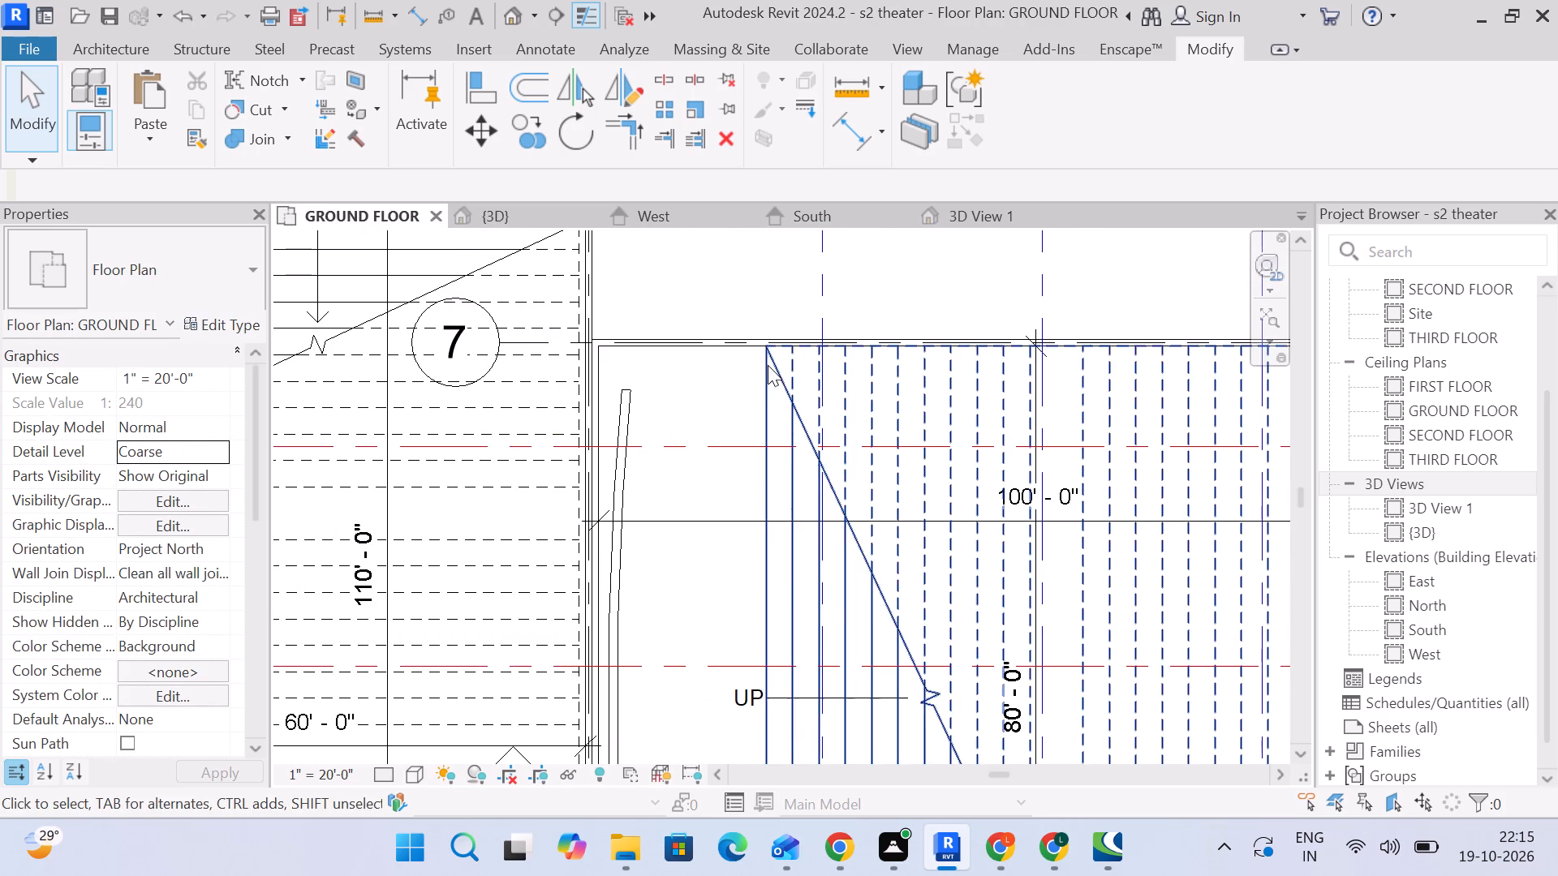
pyautogui.click(527, 339)
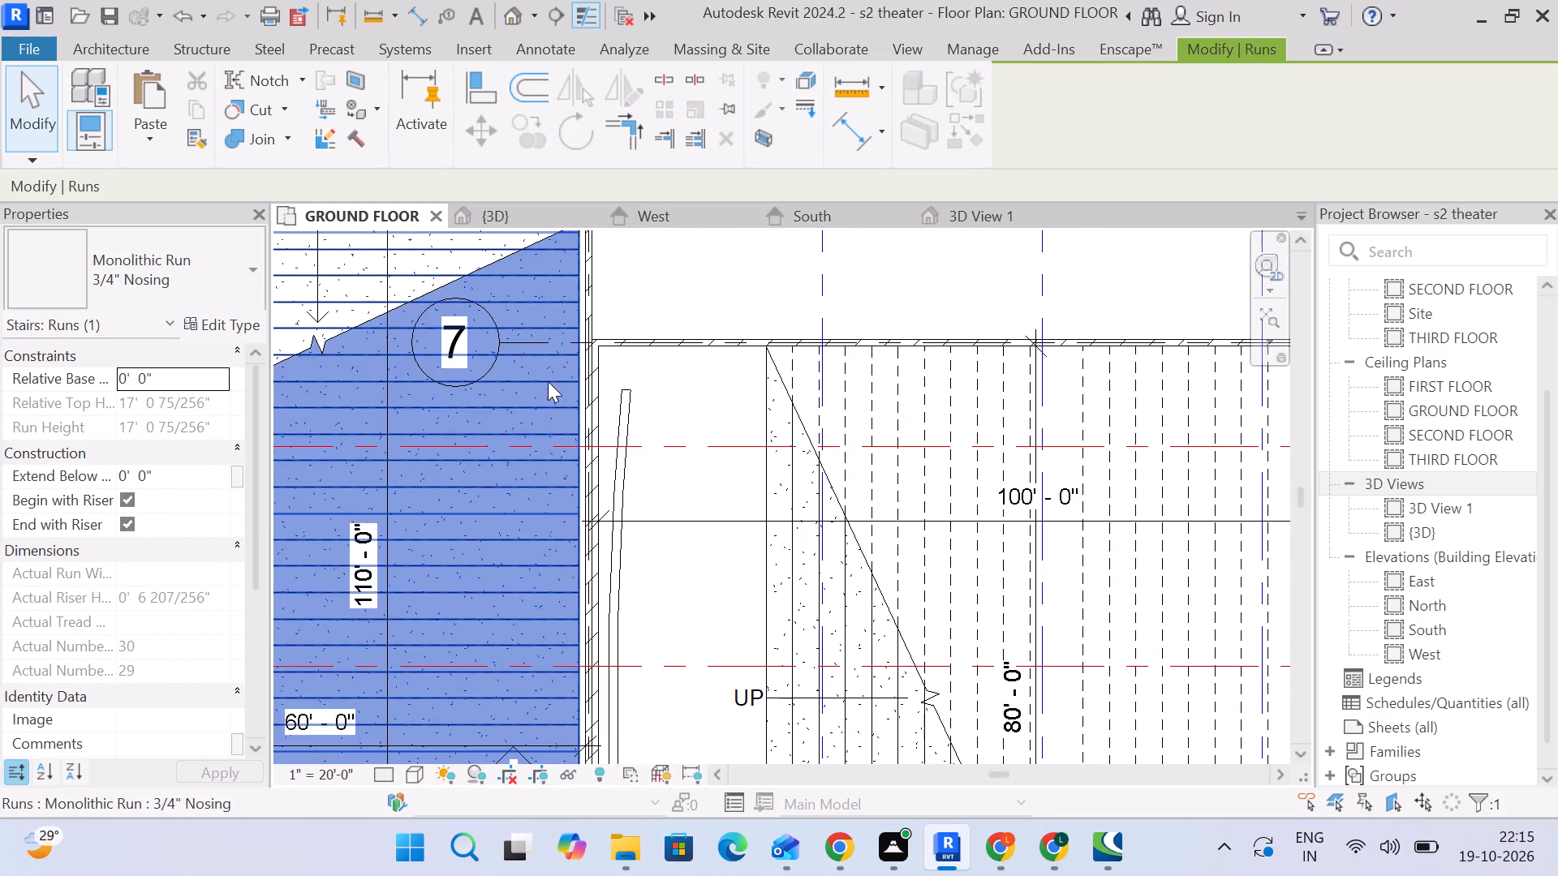
pyautogui.click(702, 354)
pyautogui.scroll(-3, 699, 405)
pyautogui.moveTo(699, 407); pyautogui.dragTo(411, 359, button='middle')
pyautogui.scroll(-3, 1120, 397)
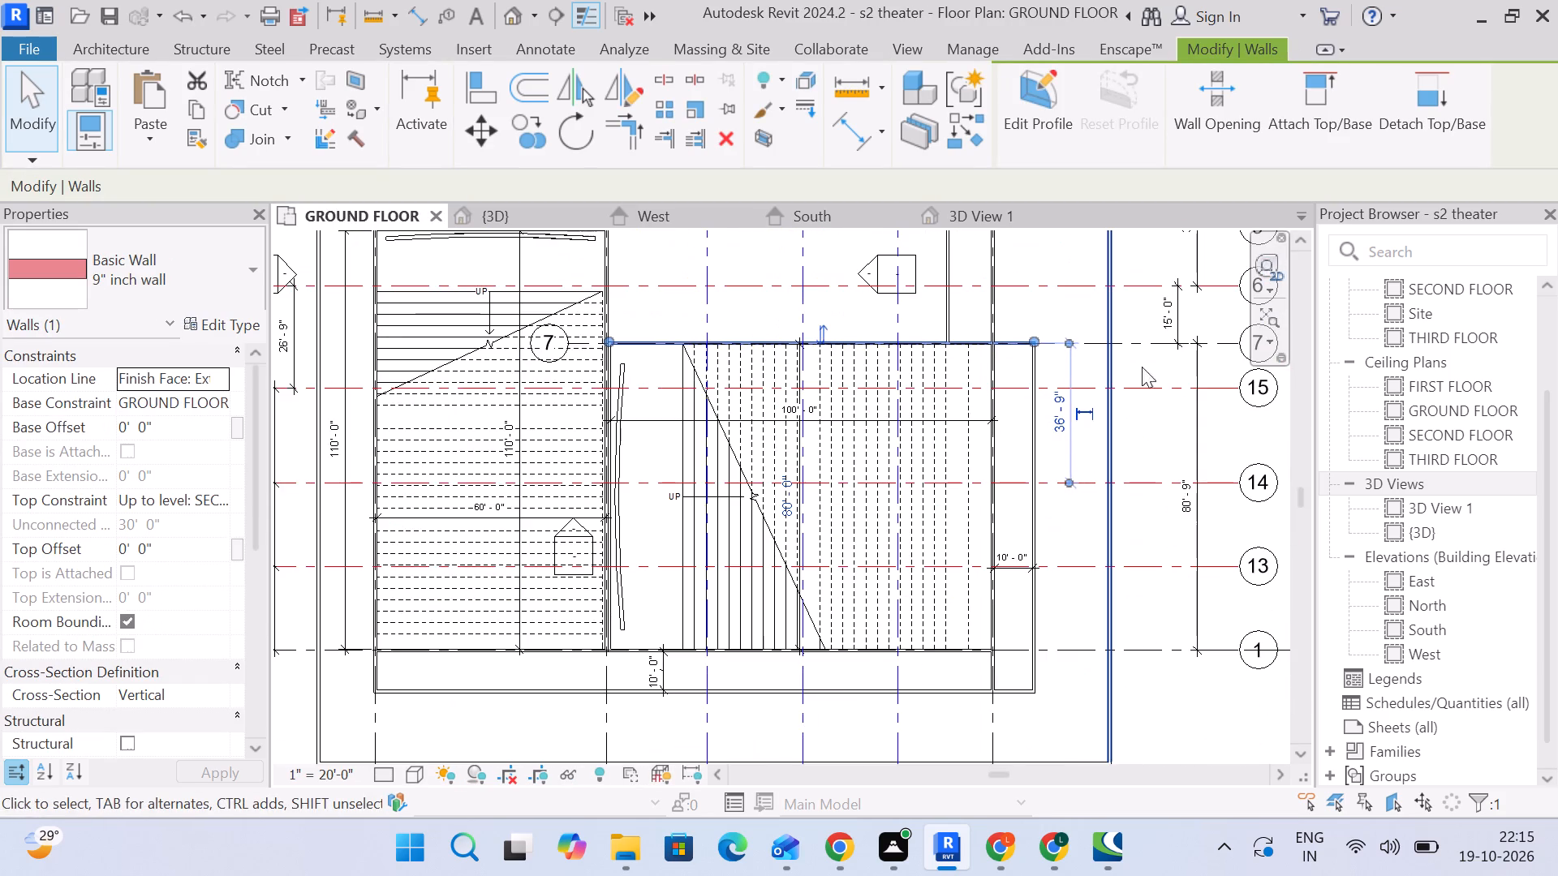
pyautogui.click(1147, 344)
pyautogui.moveTo(592, 453); pyautogui.dragTo(918, 461, button='middle')
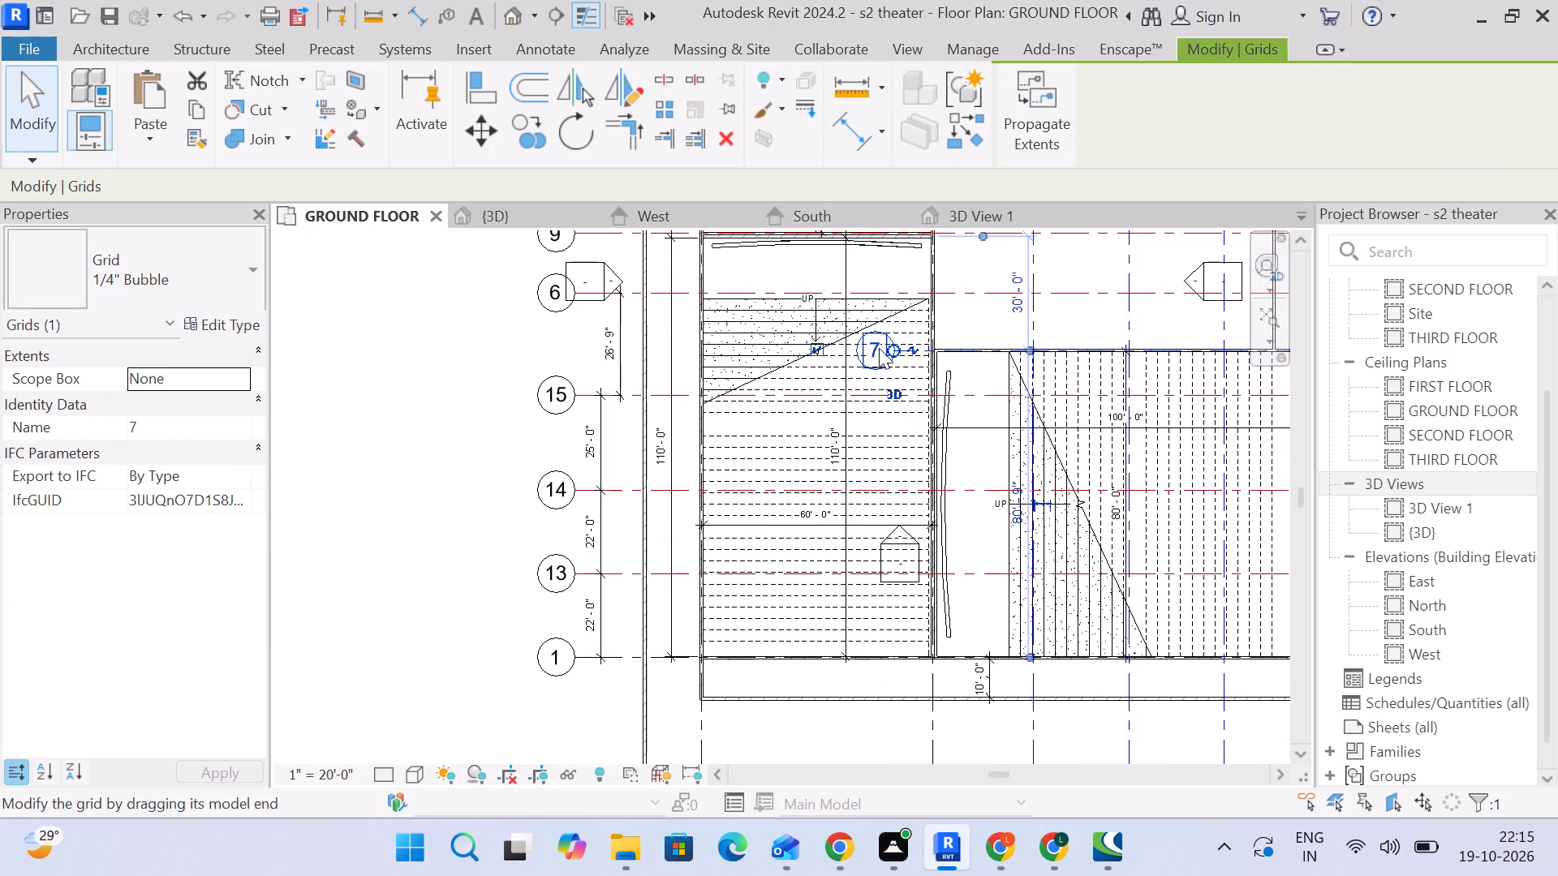
pyautogui.scroll(3, 879, 348)
pyautogui.moveTo(906, 347); pyautogui.dragTo(456, 354)
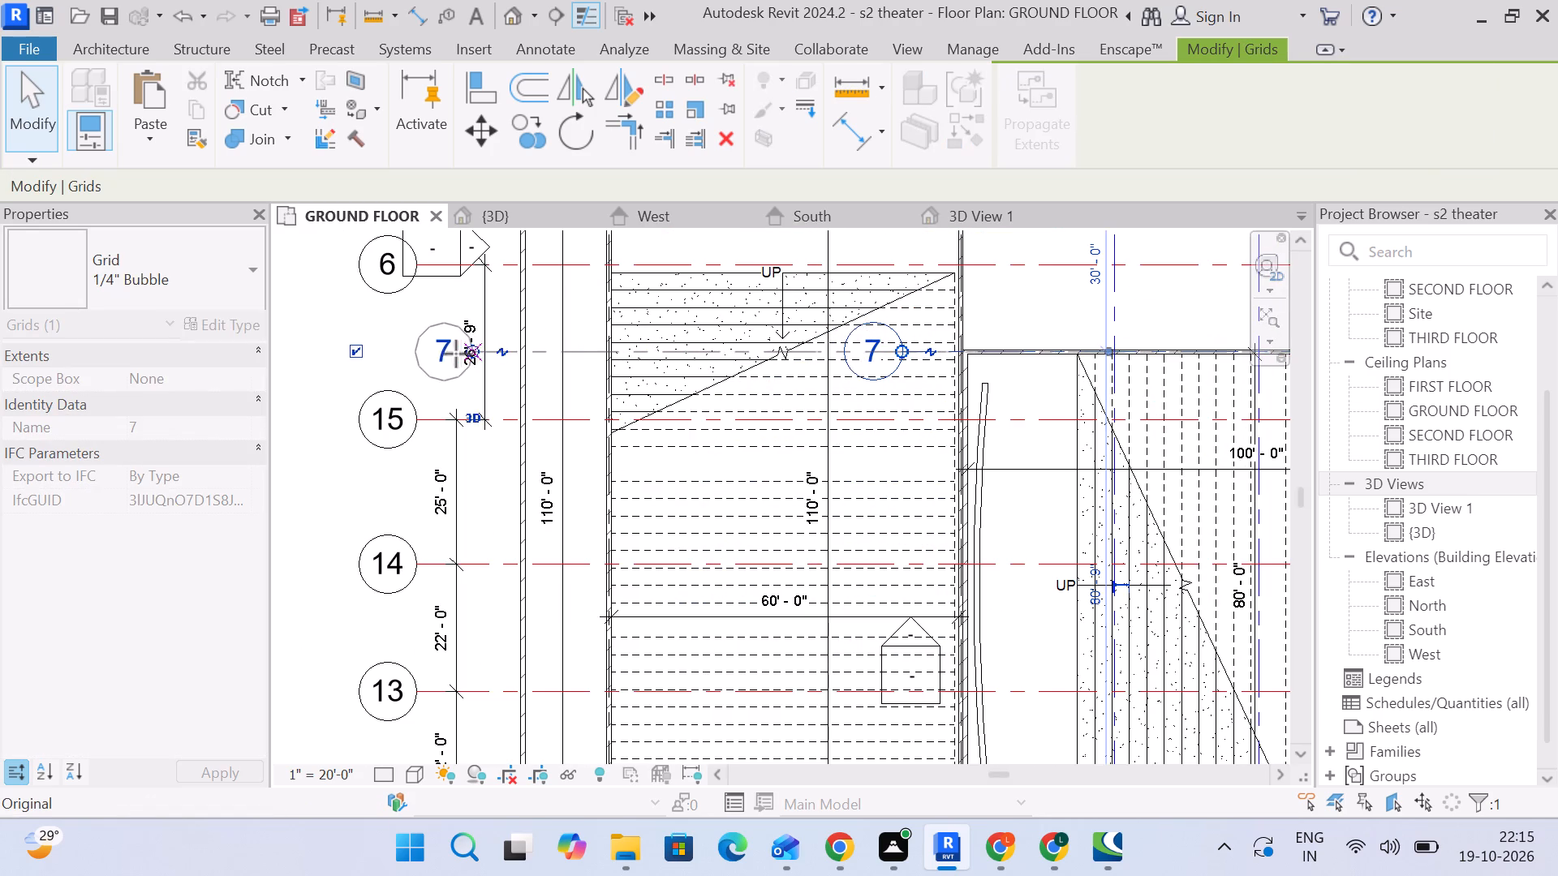
pyautogui.moveTo(456, 354); pyautogui.dragTo(411, 352)
pyautogui.scroll(-4, 463, 393)
pyautogui.moveTo(469, 403); pyautogui.dragTo(409, 367, button='middle')
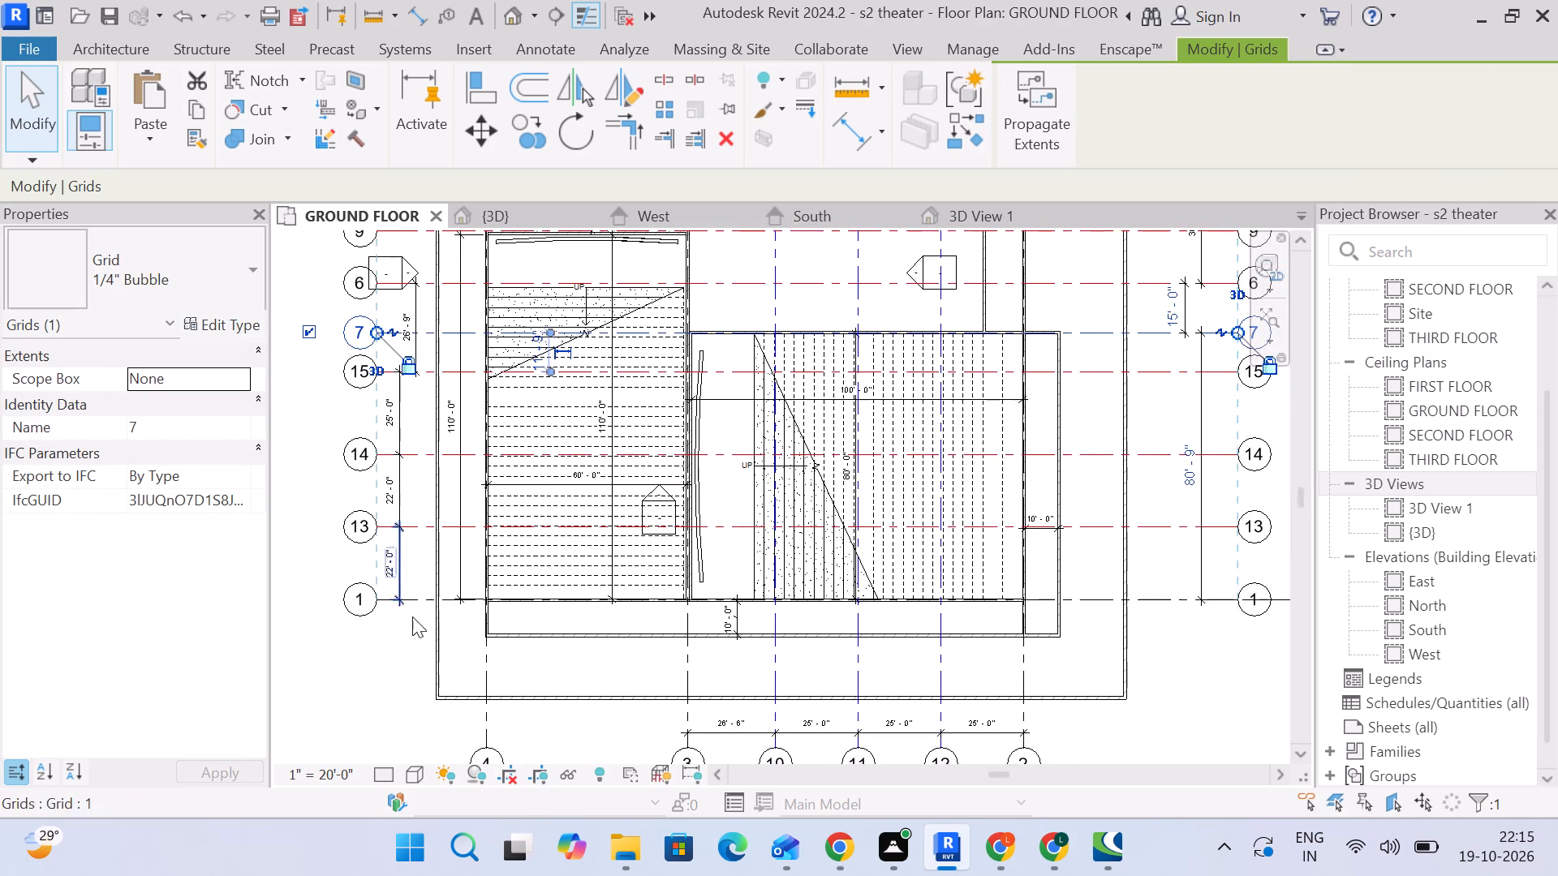
pyautogui.scroll(-3, 411, 625)
pyautogui.click(345, 709)
pyautogui.scroll(2, 403, 603)
pyautogui.scroll(-2, 398, 611)
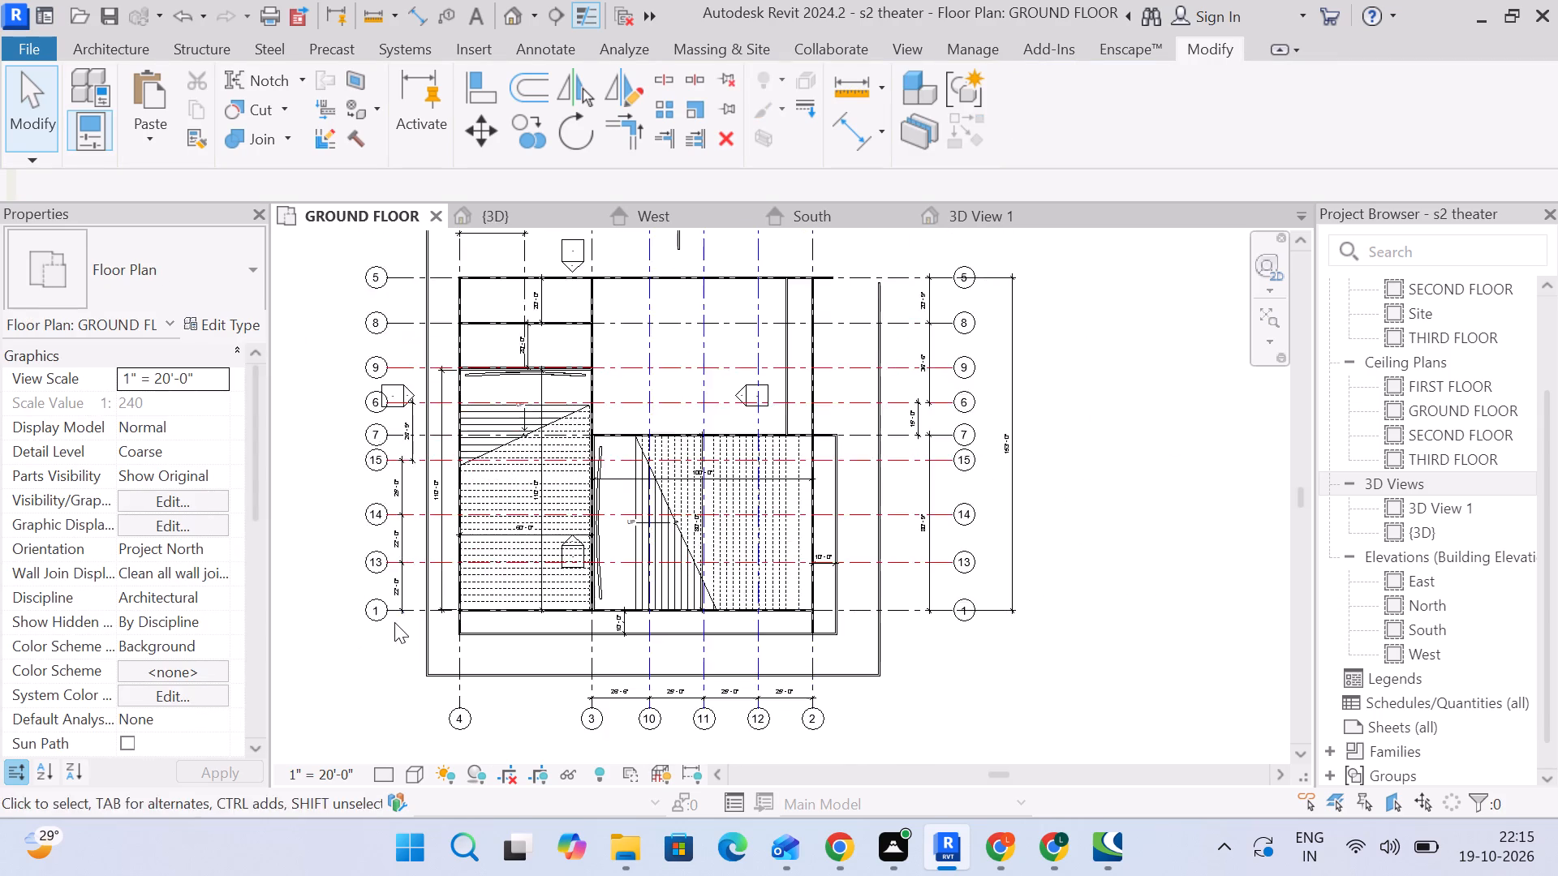
# Rename the lowest horizontal grid, grid 1, as A.
pyautogui.moveTo(394, 622); pyautogui.dragTo(352, 523, button='middle')
pyautogui.scroll(1, 428, 617)
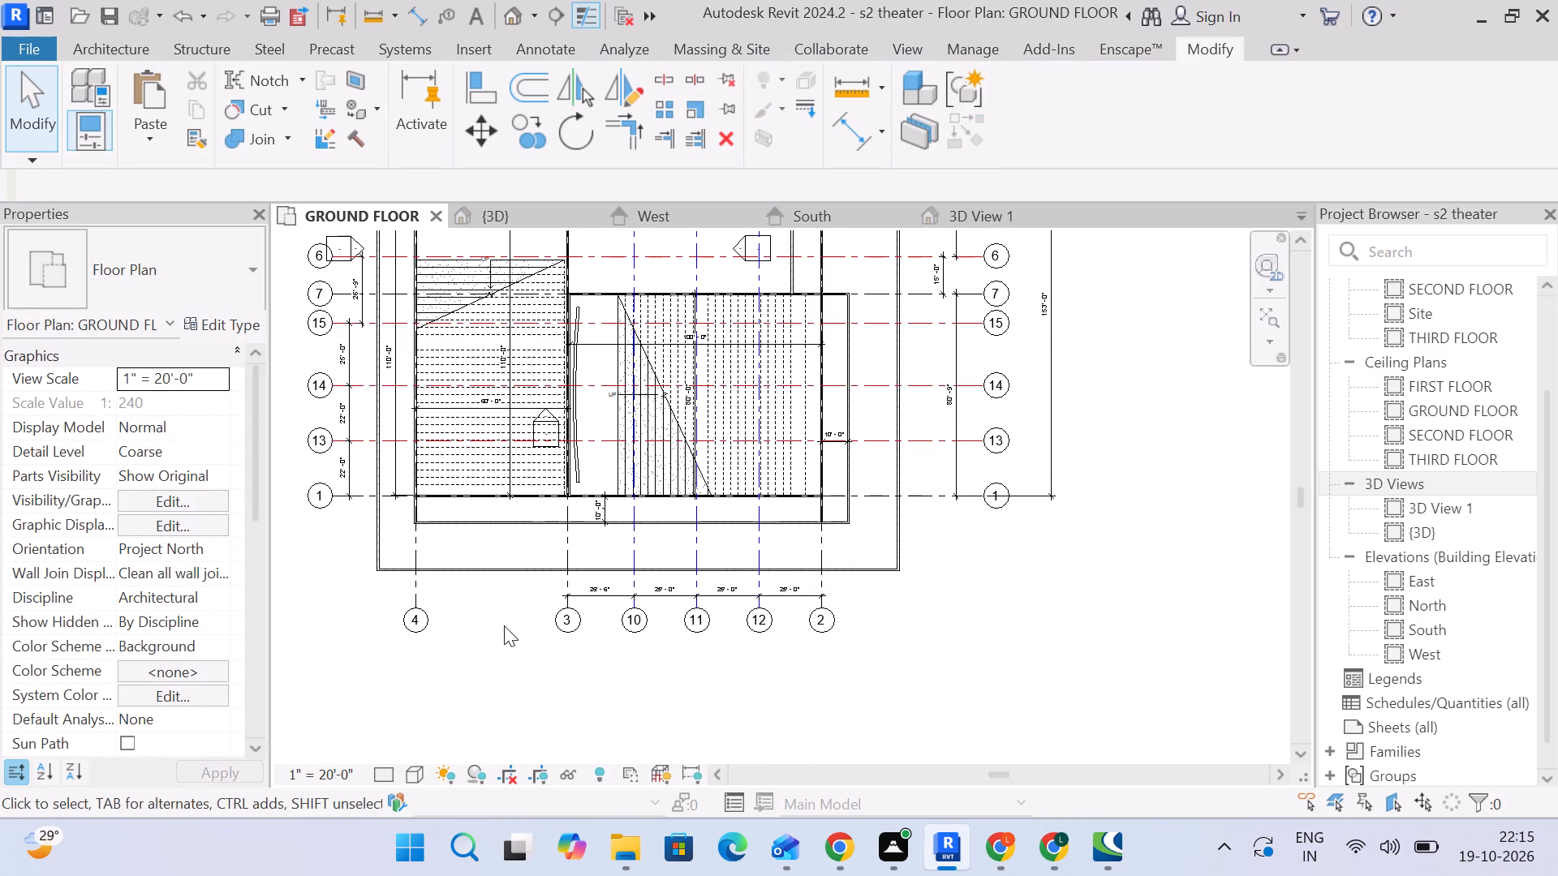
pyautogui.scroll(7, 996, 494)
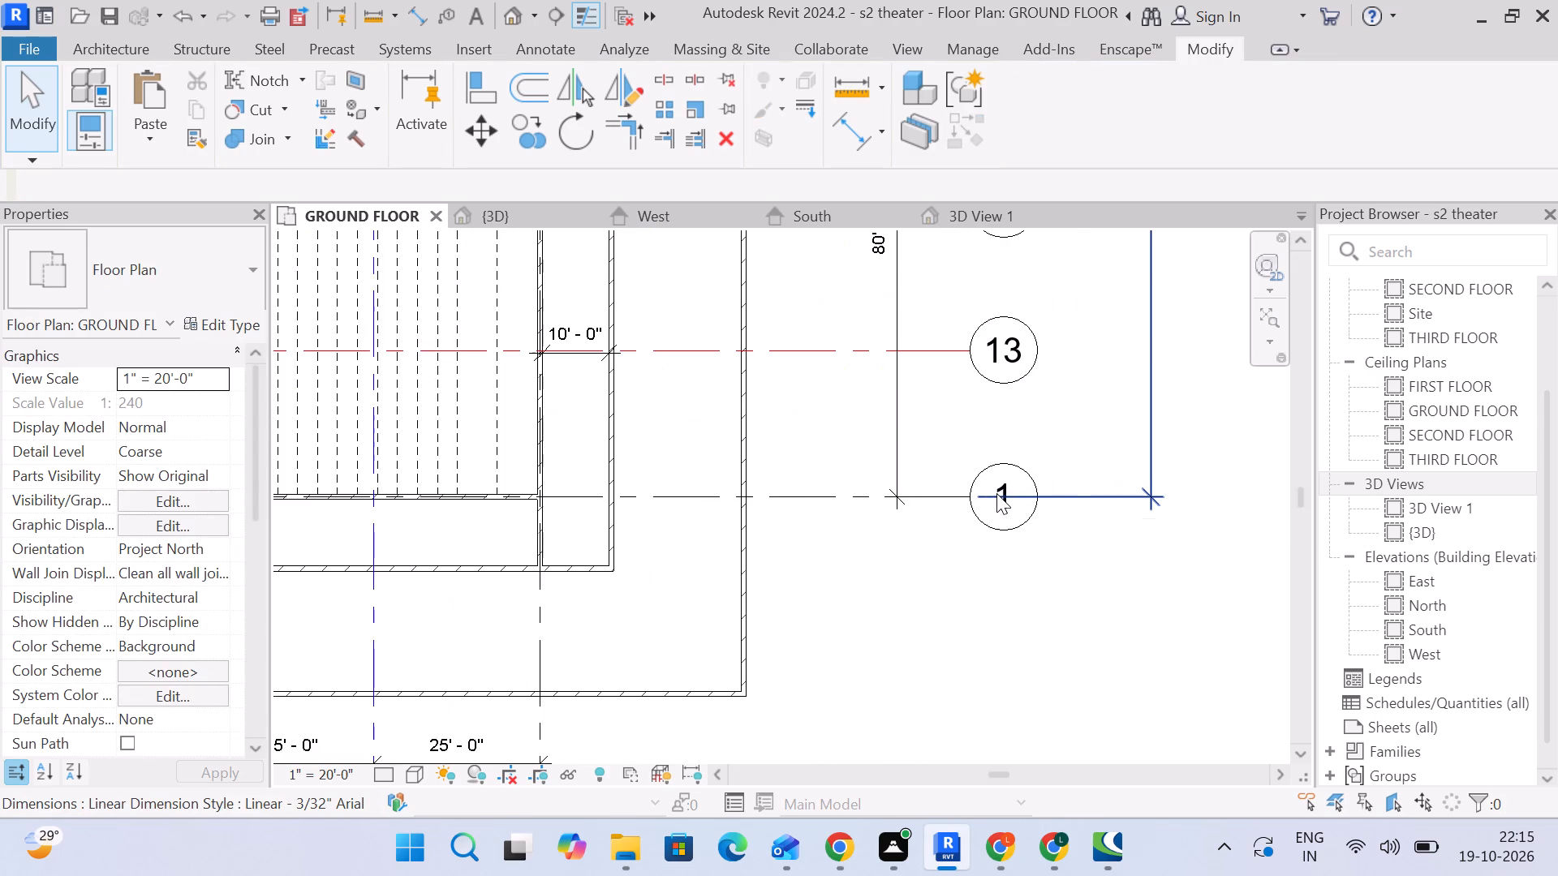
pyautogui.click(1000, 492)
pyautogui.click(1032, 582)
pyautogui.click(1012, 528)
pyautogui.click(1010, 517)
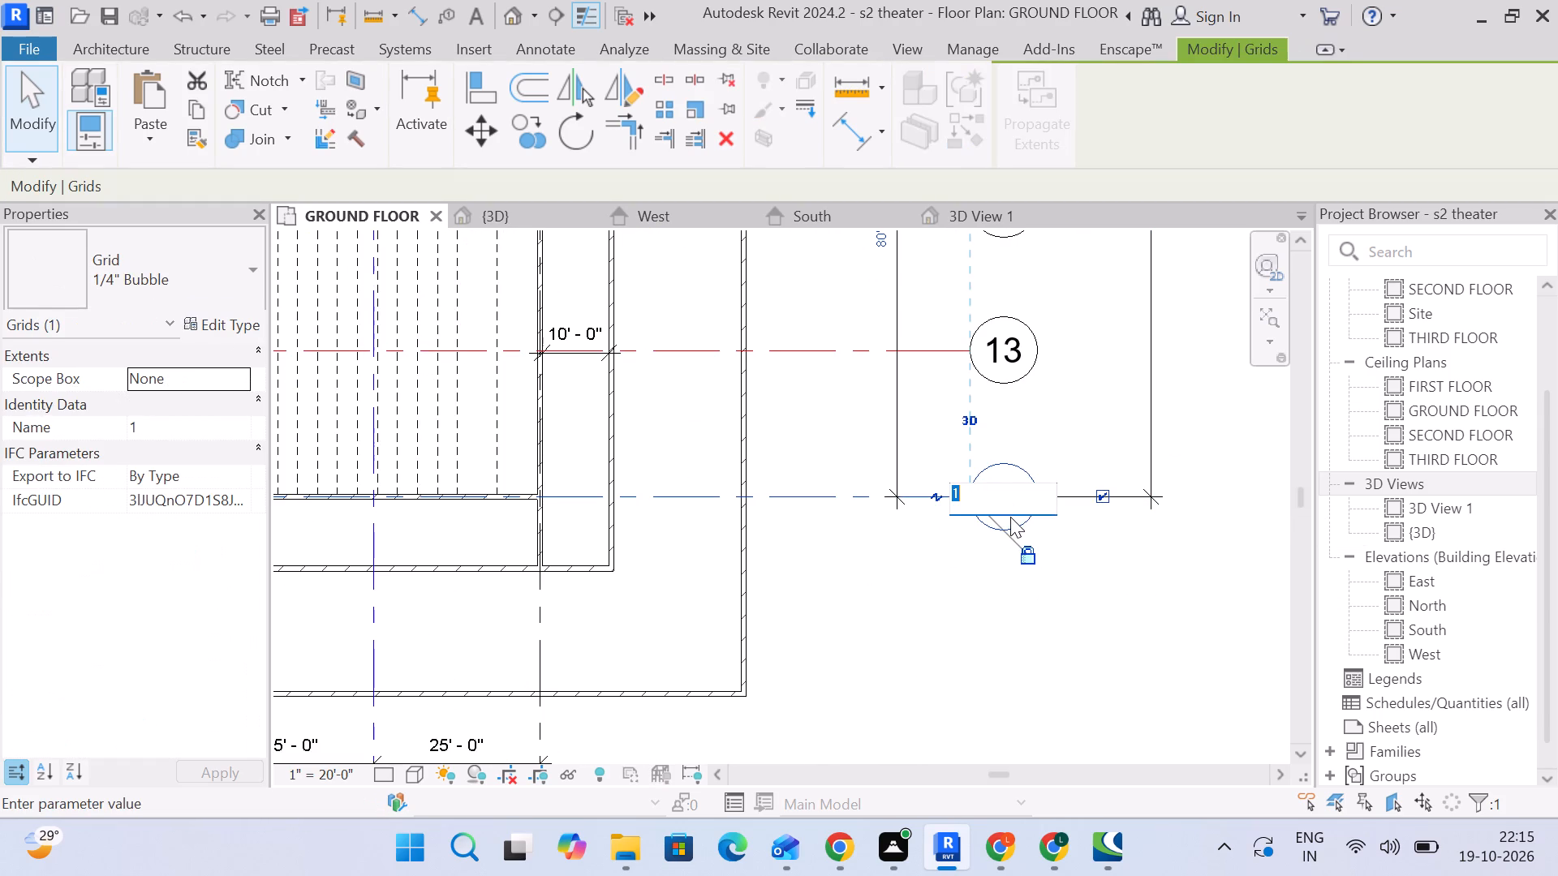
pyautogui.press('a')
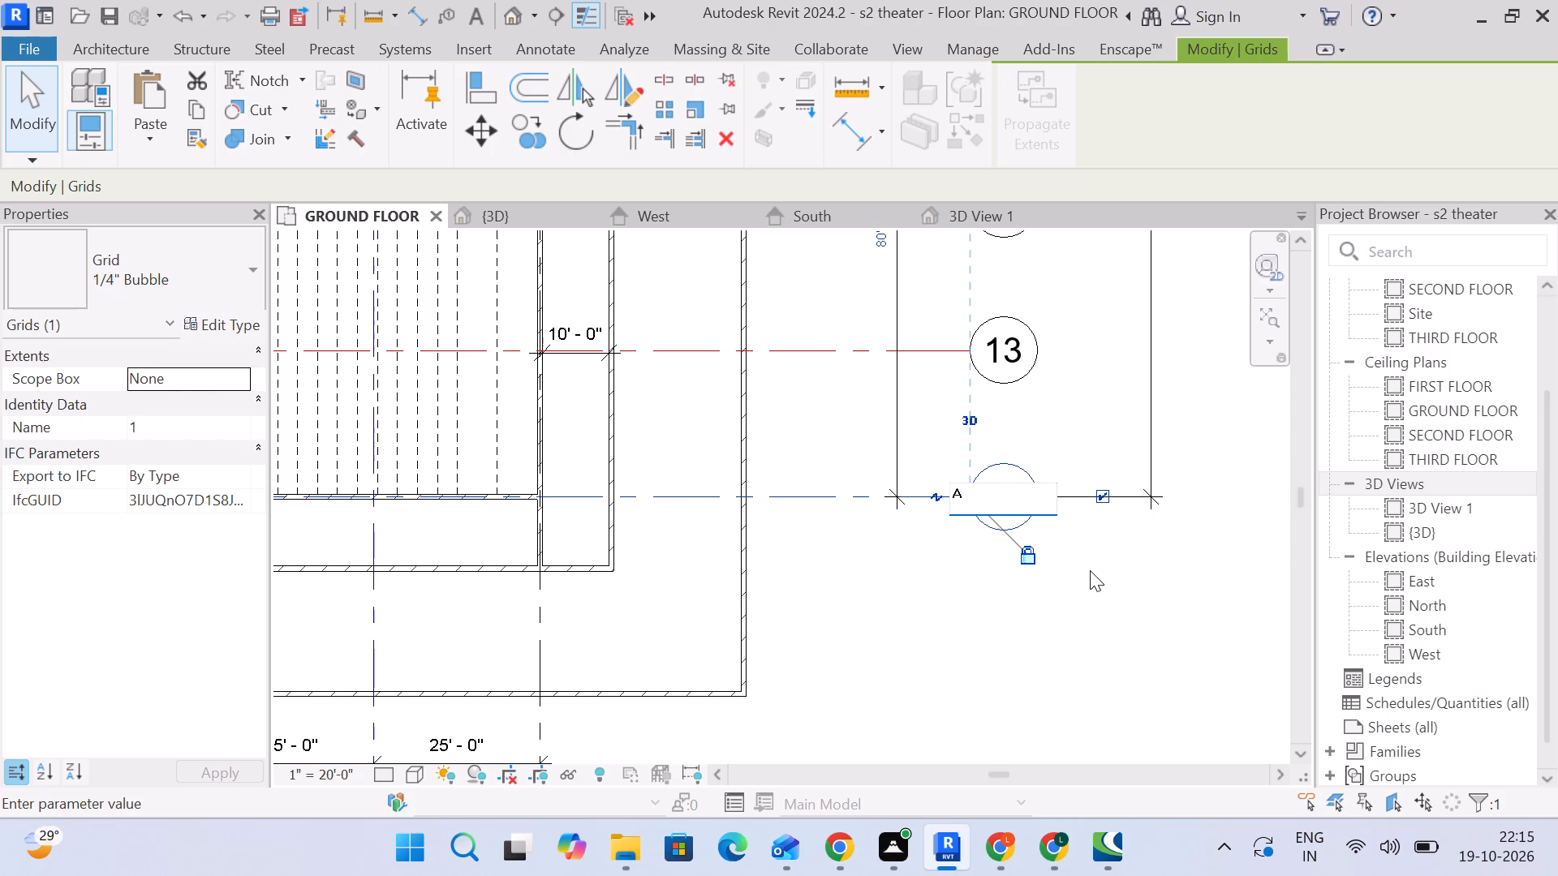
pyautogui.click(1092, 572)
# Rename horizontal grids 13 and 14 as B and C respectively.
pyautogui.moveTo(1099, 570); pyautogui.dragTo(1098, 677, button='middle')
pyautogui.doubleClick(1014, 440)
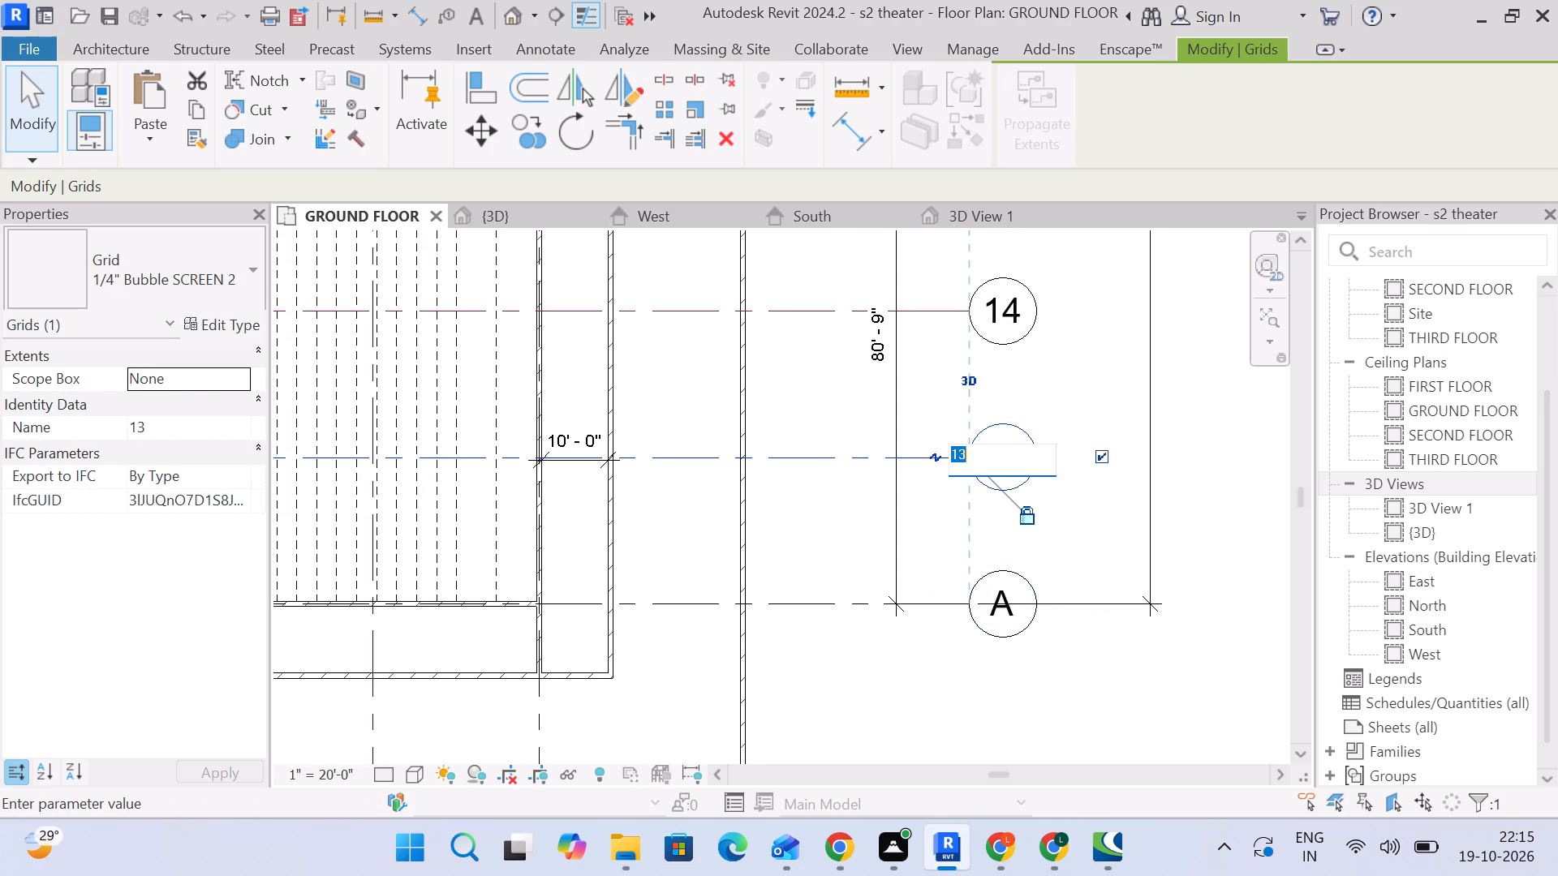
pyautogui.press('b')
pyautogui.click(1114, 504)
pyautogui.doubleClick(1001, 313)
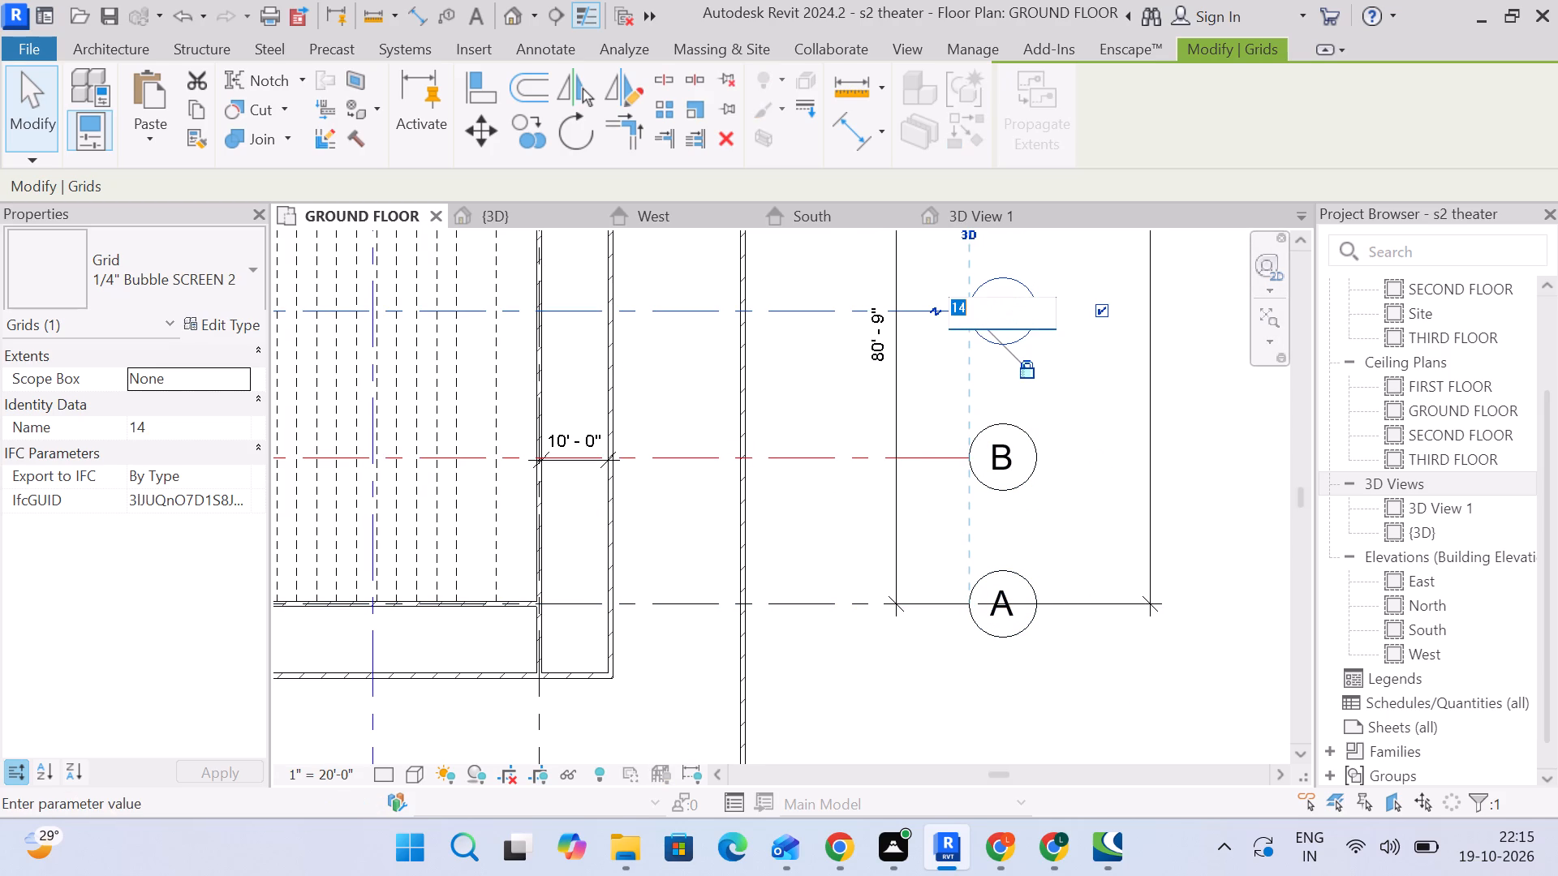
pyautogui.press('c')
pyautogui.click(1108, 383)
# Rename horizontal grids 15 and 7 as D and E respectively.
pyautogui.moveTo(1100, 380); pyautogui.dragTo(1062, 630, button='middle')
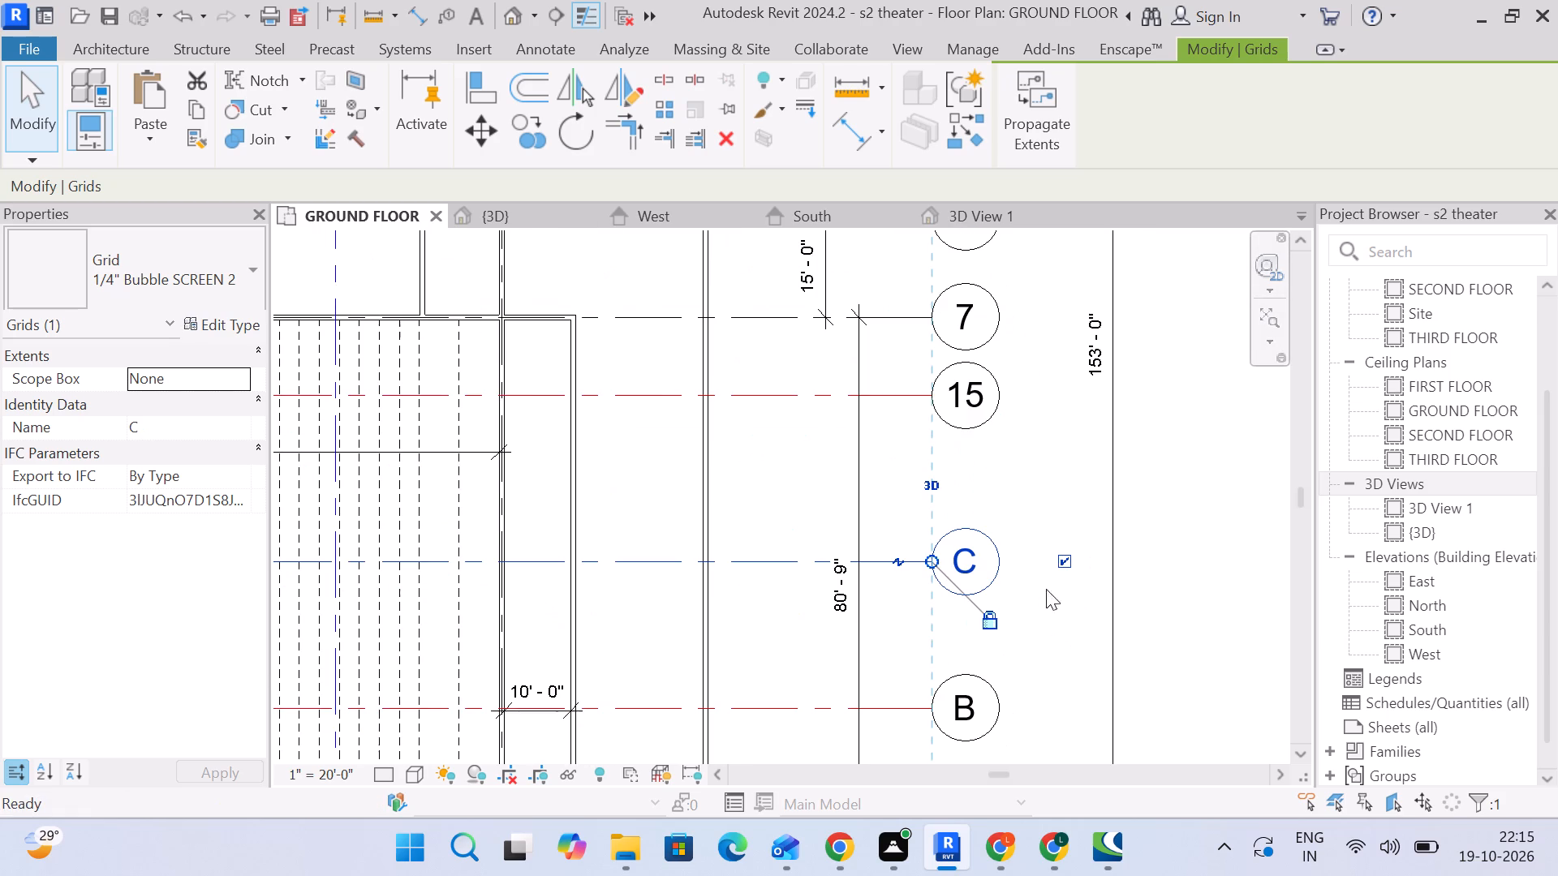
pyautogui.doubleClick(963, 401)
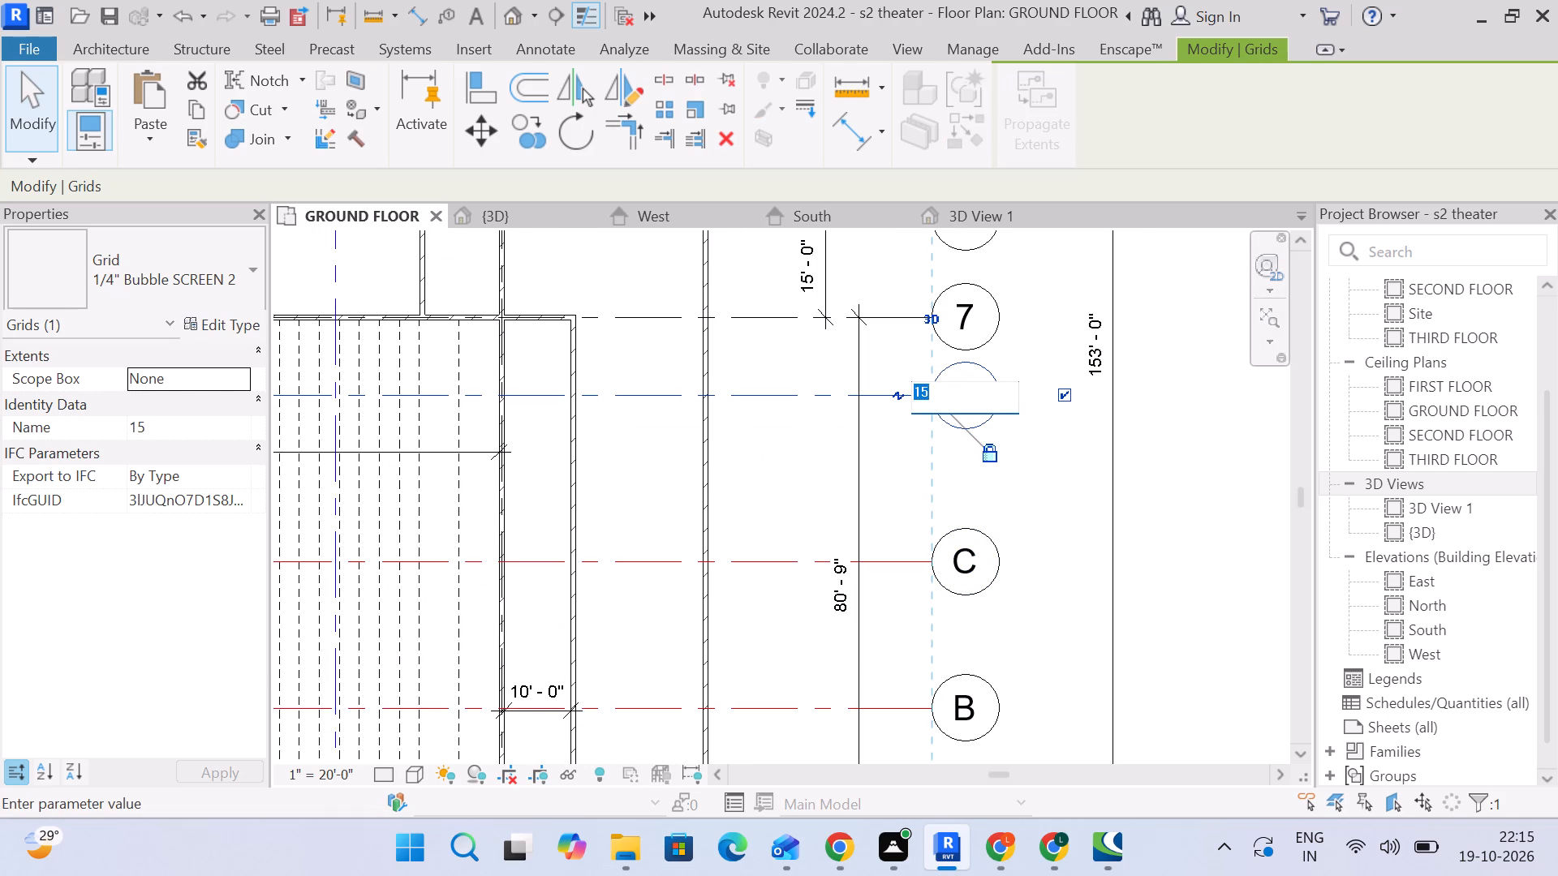
pyautogui.press('d')
pyautogui.click(1071, 485)
pyautogui.moveTo(1048, 463); pyautogui.dragTo(1048, 668, button='middle')
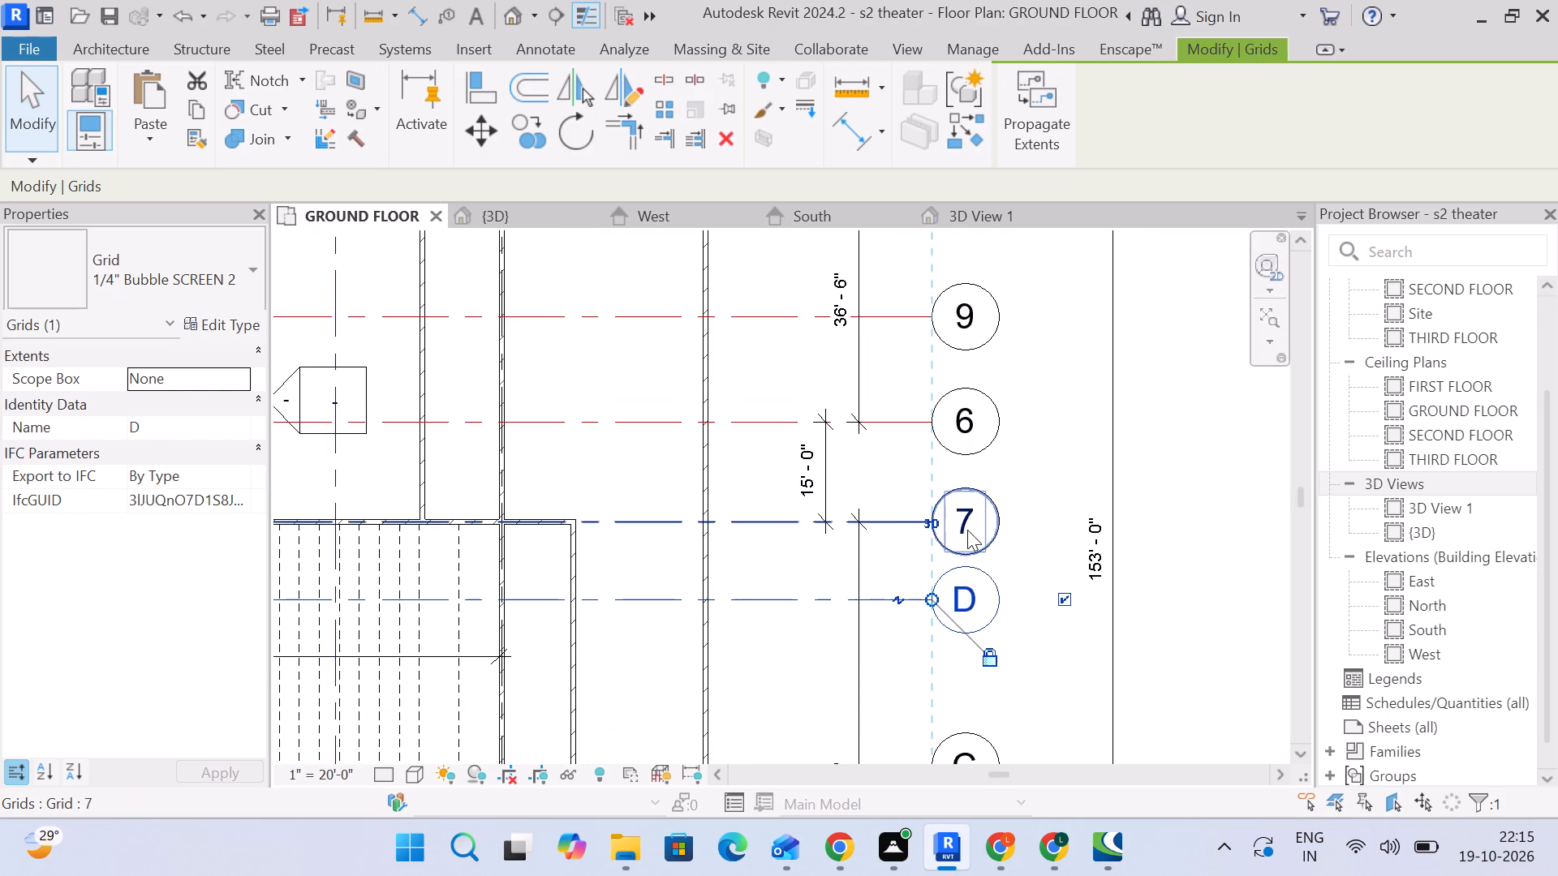
pyautogui.click(966, 517)
pyautogui.click(969, 517)
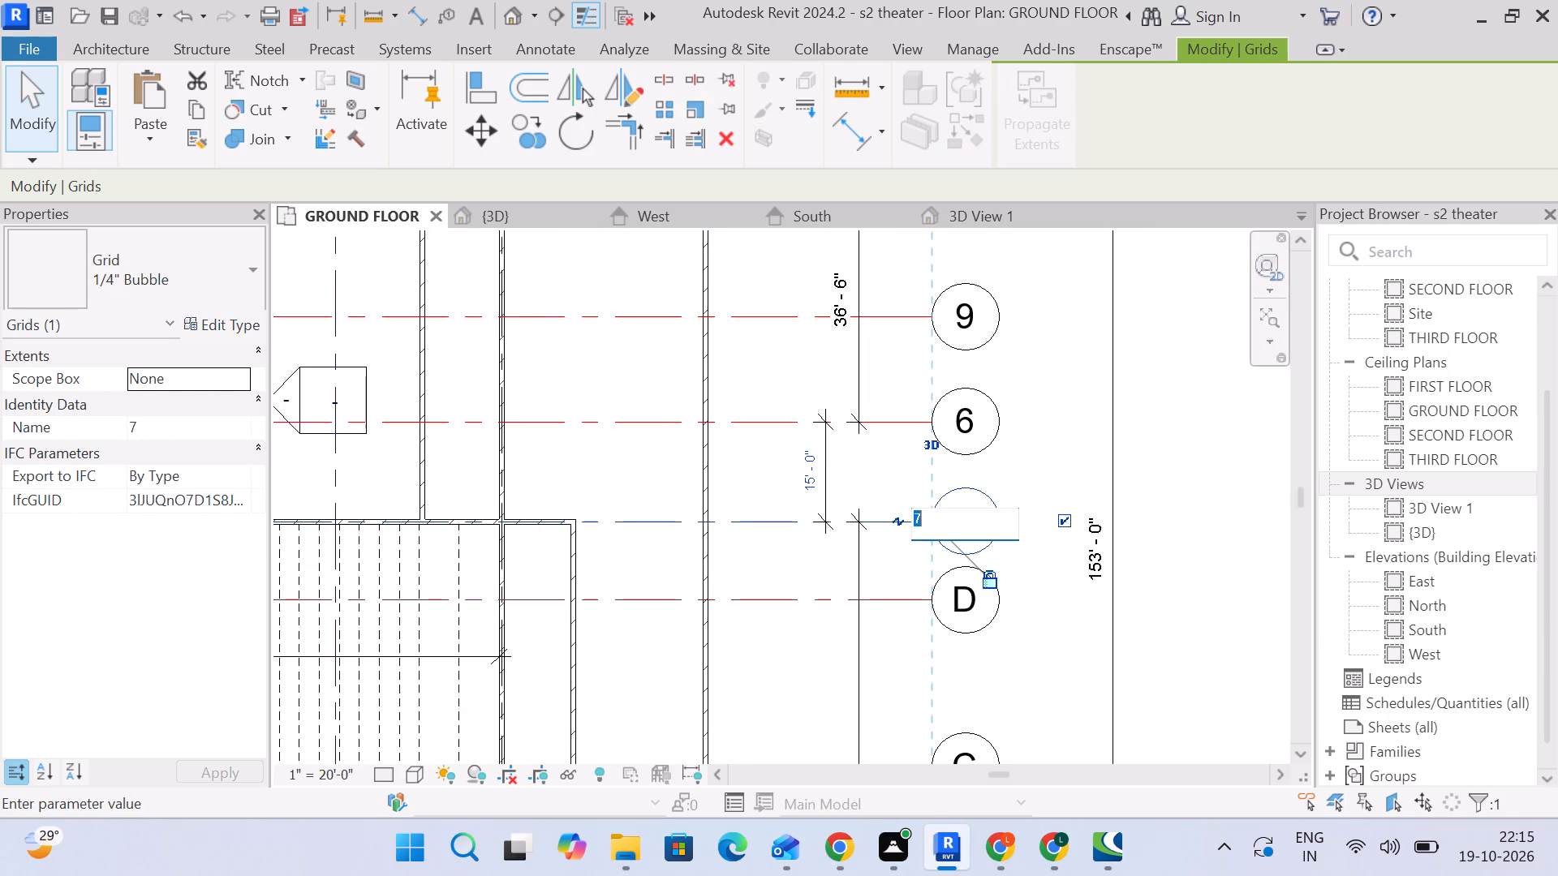
pyautogui.press('e')
pyautogui.click(1051, 438)
# Rename horizontal grids 6 and 9 as F and G respectively.
pyautogui.doubleClick(972, 410)
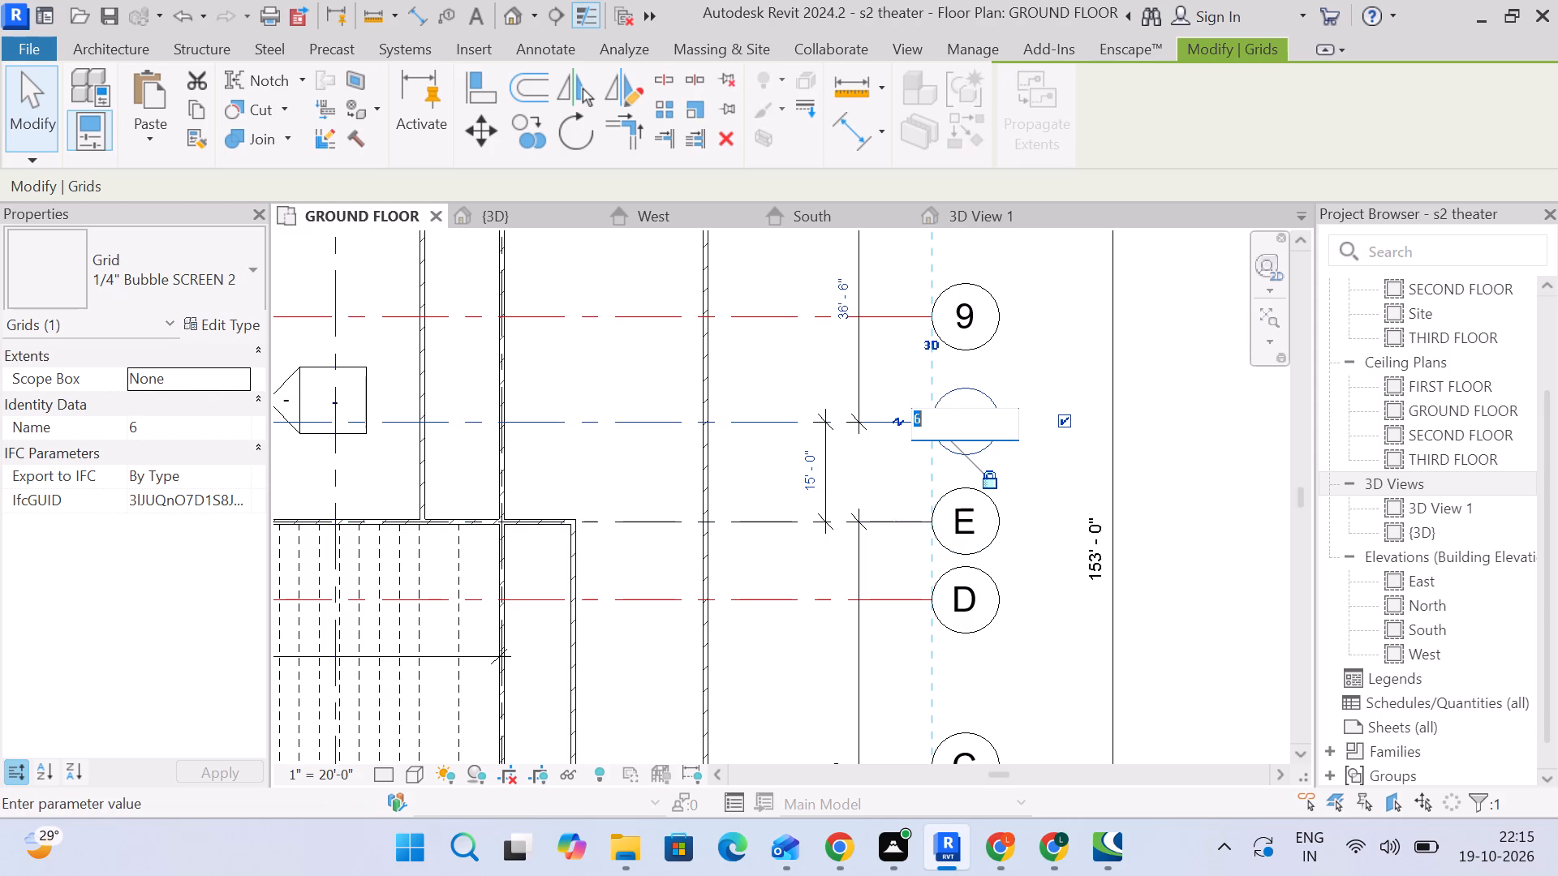
pyautogui.press('f')
pyautogui.click(1082, 474)
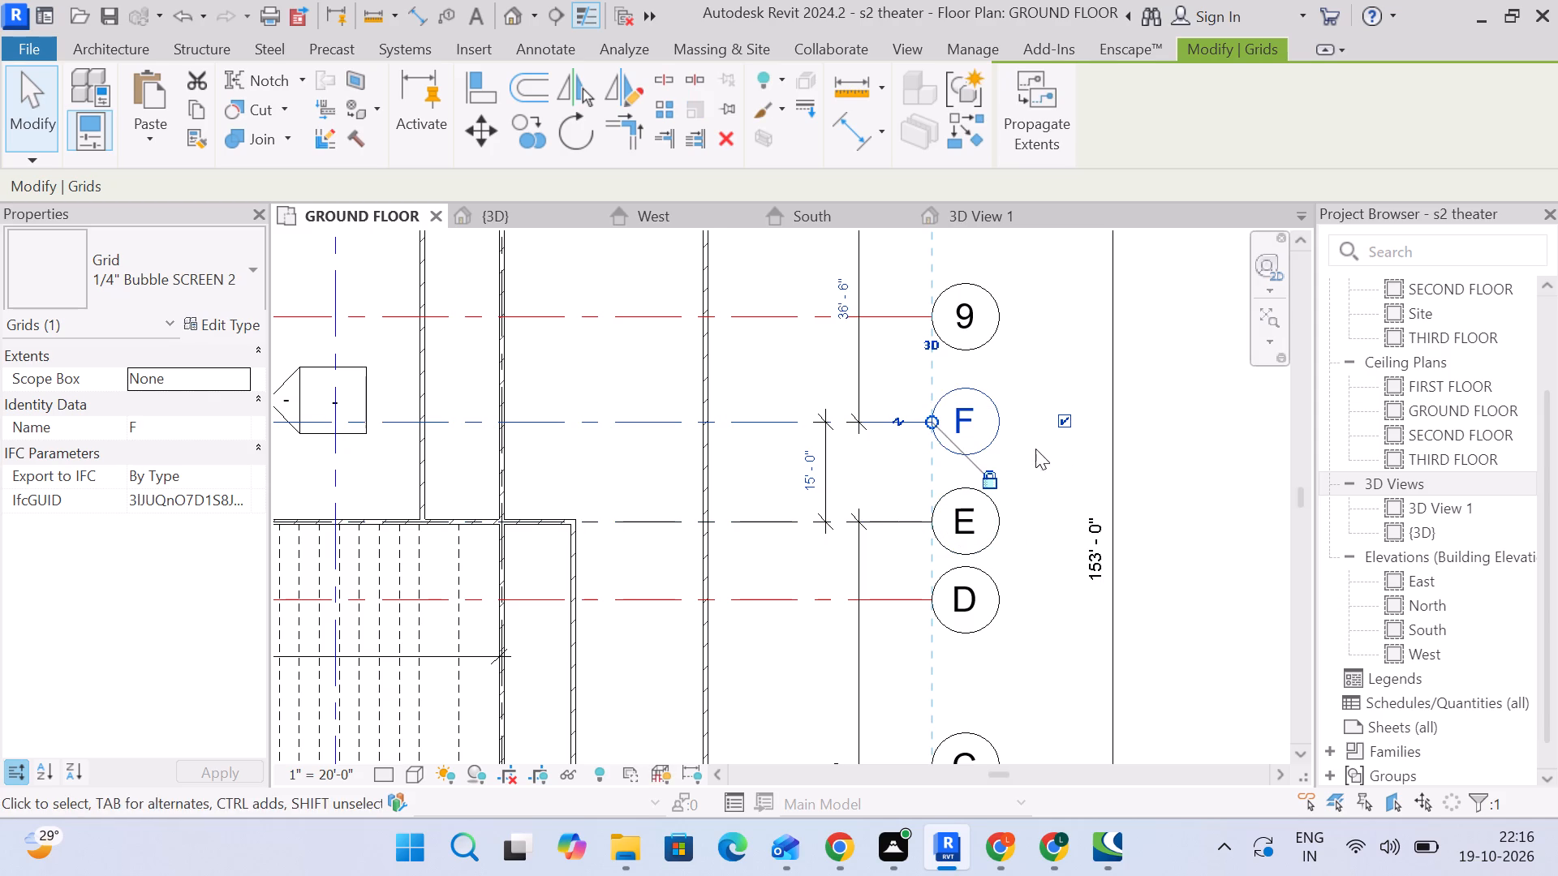
pyautogui.moveTo(956, 372); pyautogui.dragTo(965, 523, button='middle')
pyautogui.scroll(2, 971, 479)
pyautogui.doubleClick(972, 470)
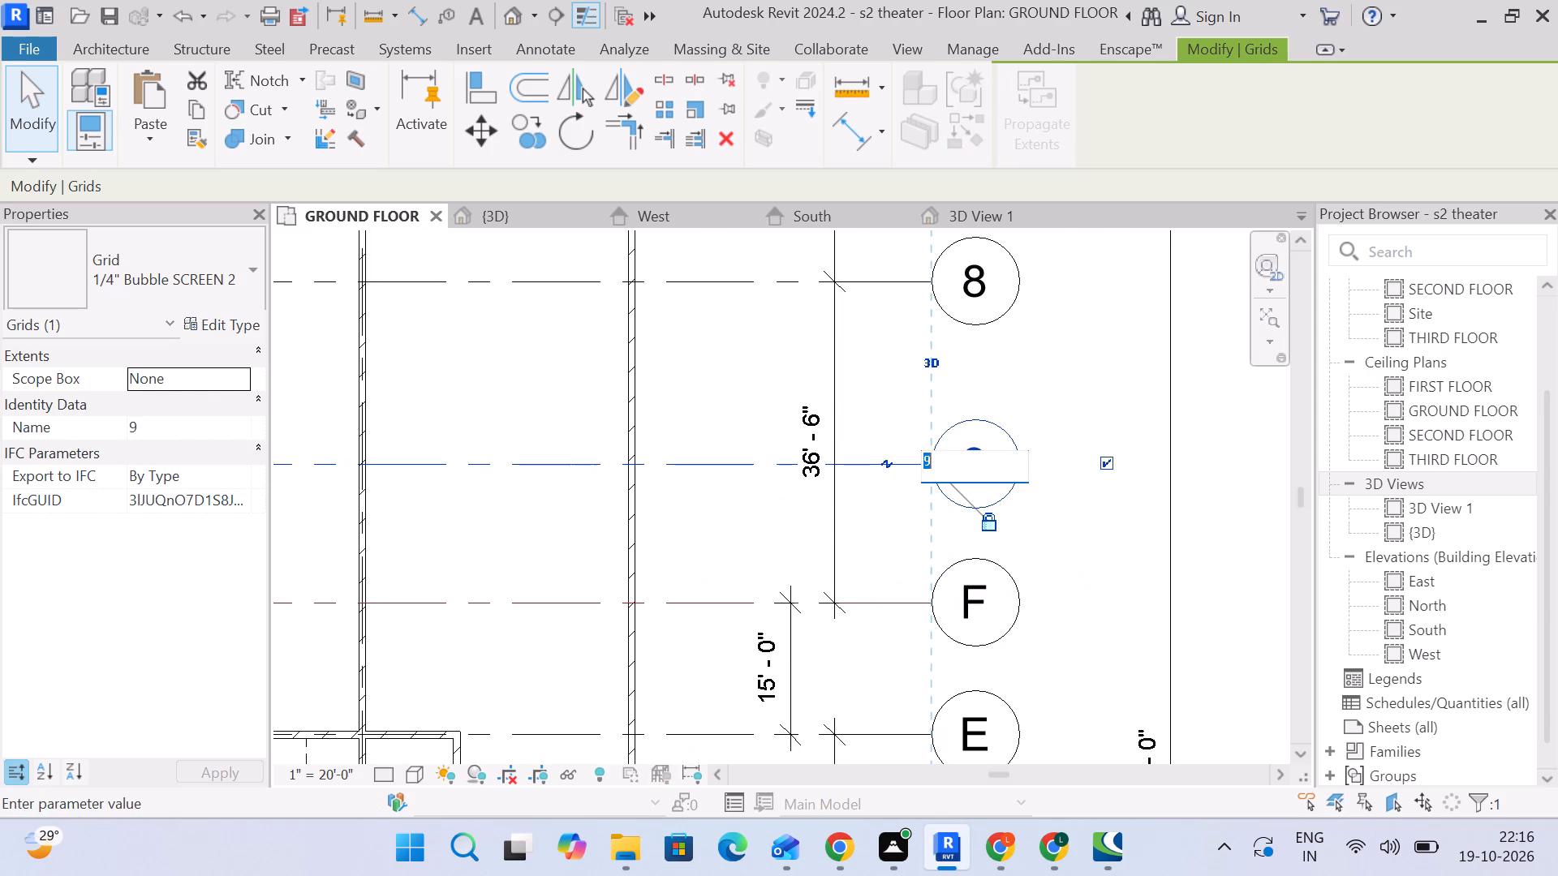
pyautogui.press('g')
pyautogui.click(1125, 552)
# Rename horizontal grid 8, the one above grid G, as H.
pyautogui.moveTo(1018, 406); pyautogui.dragTo(1015, 556, button='middle')
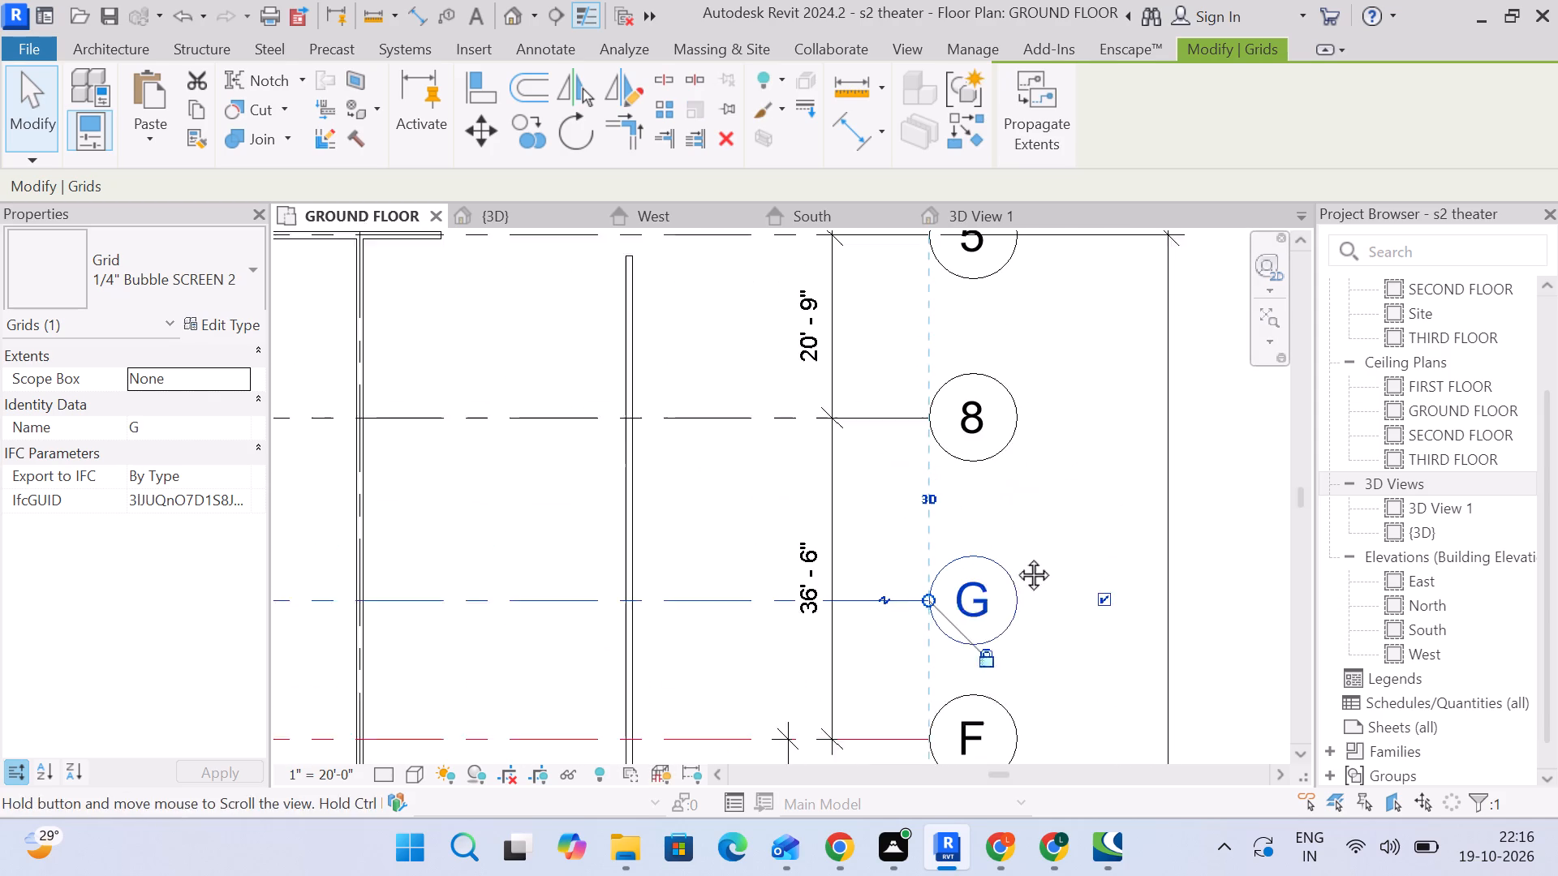
pyautogui.moveTo(1015, 556); pyautogui.dragTo(1016, 560, button='middle')
pyautogui.doubleClick(971, 432)
pyautogui.press('h')
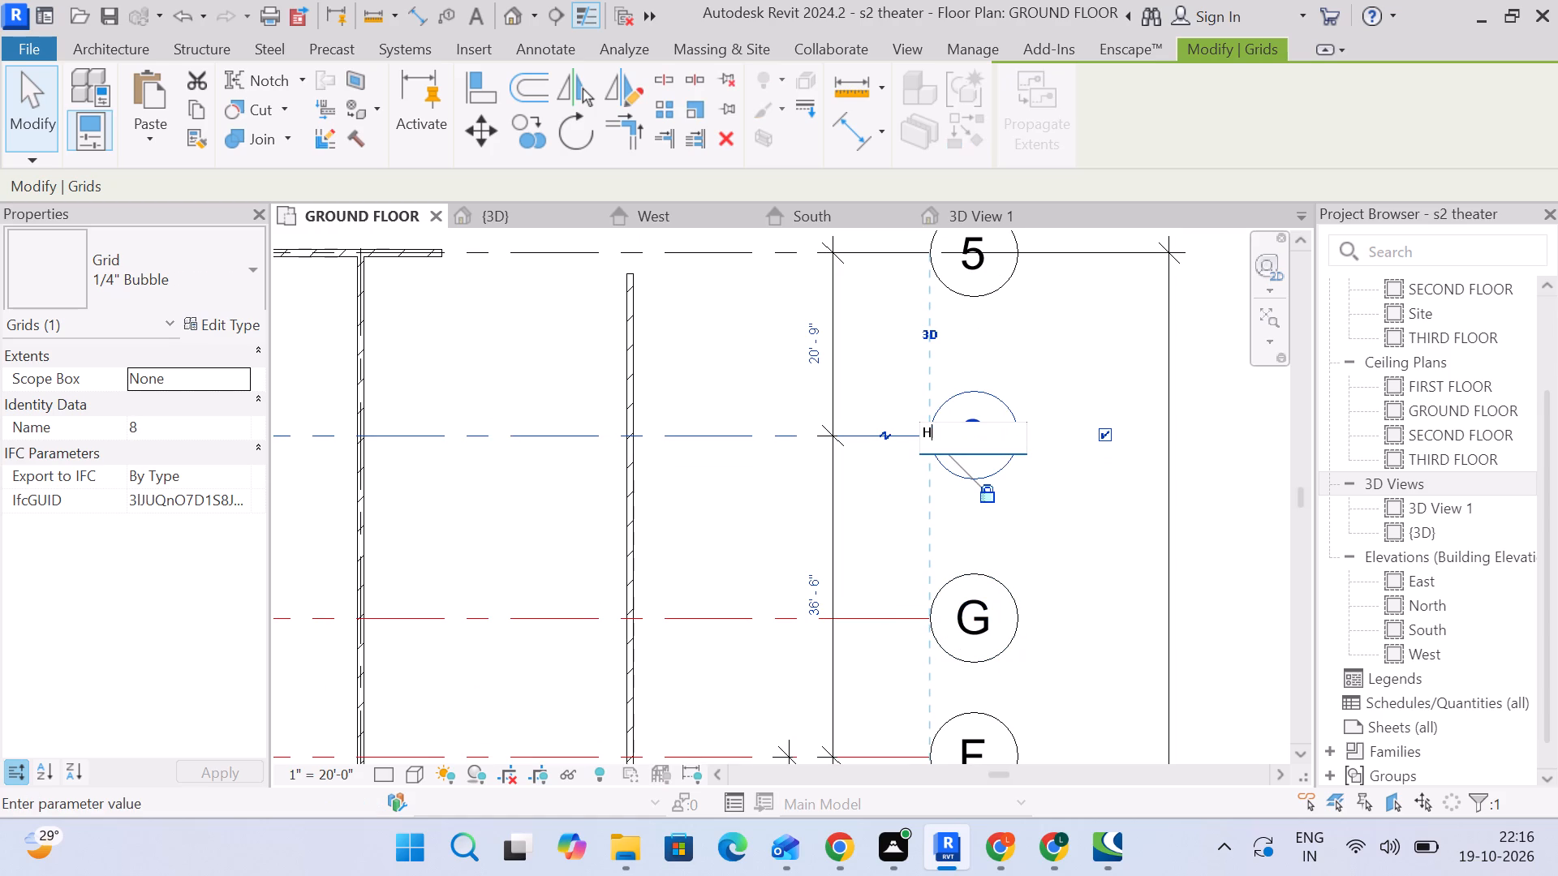
pyautogui.press('Return')
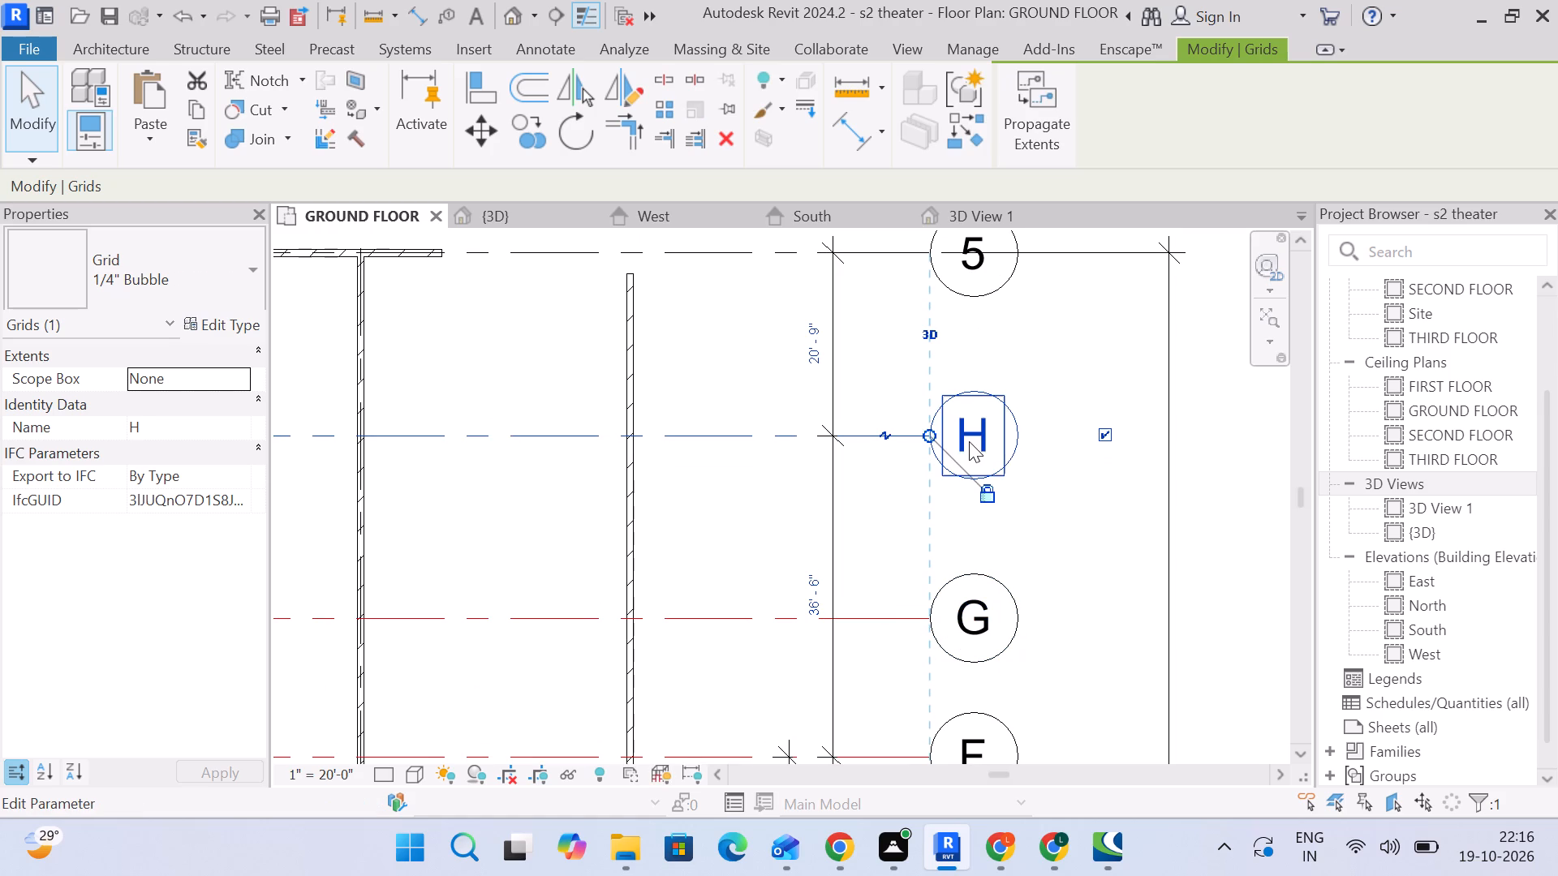
# Rename the topmost horizontal grid, grid 5, as I and clear the selection.
pyautogui.scroll(-4, 968, 442)
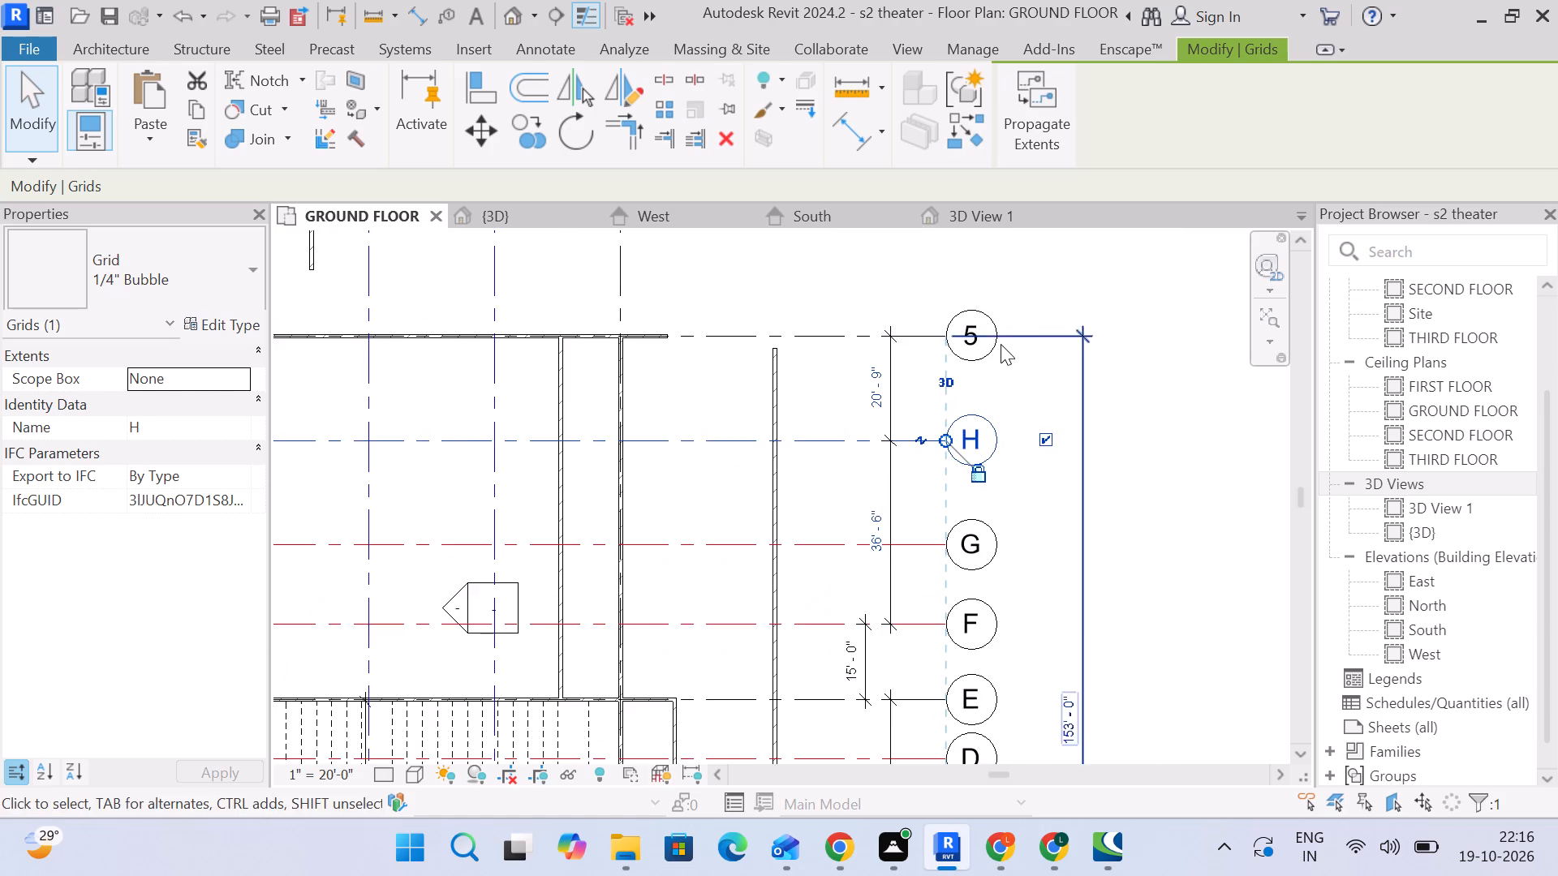
pyautogui.scroll(3, 997, 343)
pyautogui.doubleClick(966, 341)
pyautogui.click(962, 359)
pyautogui.click(962, 354)
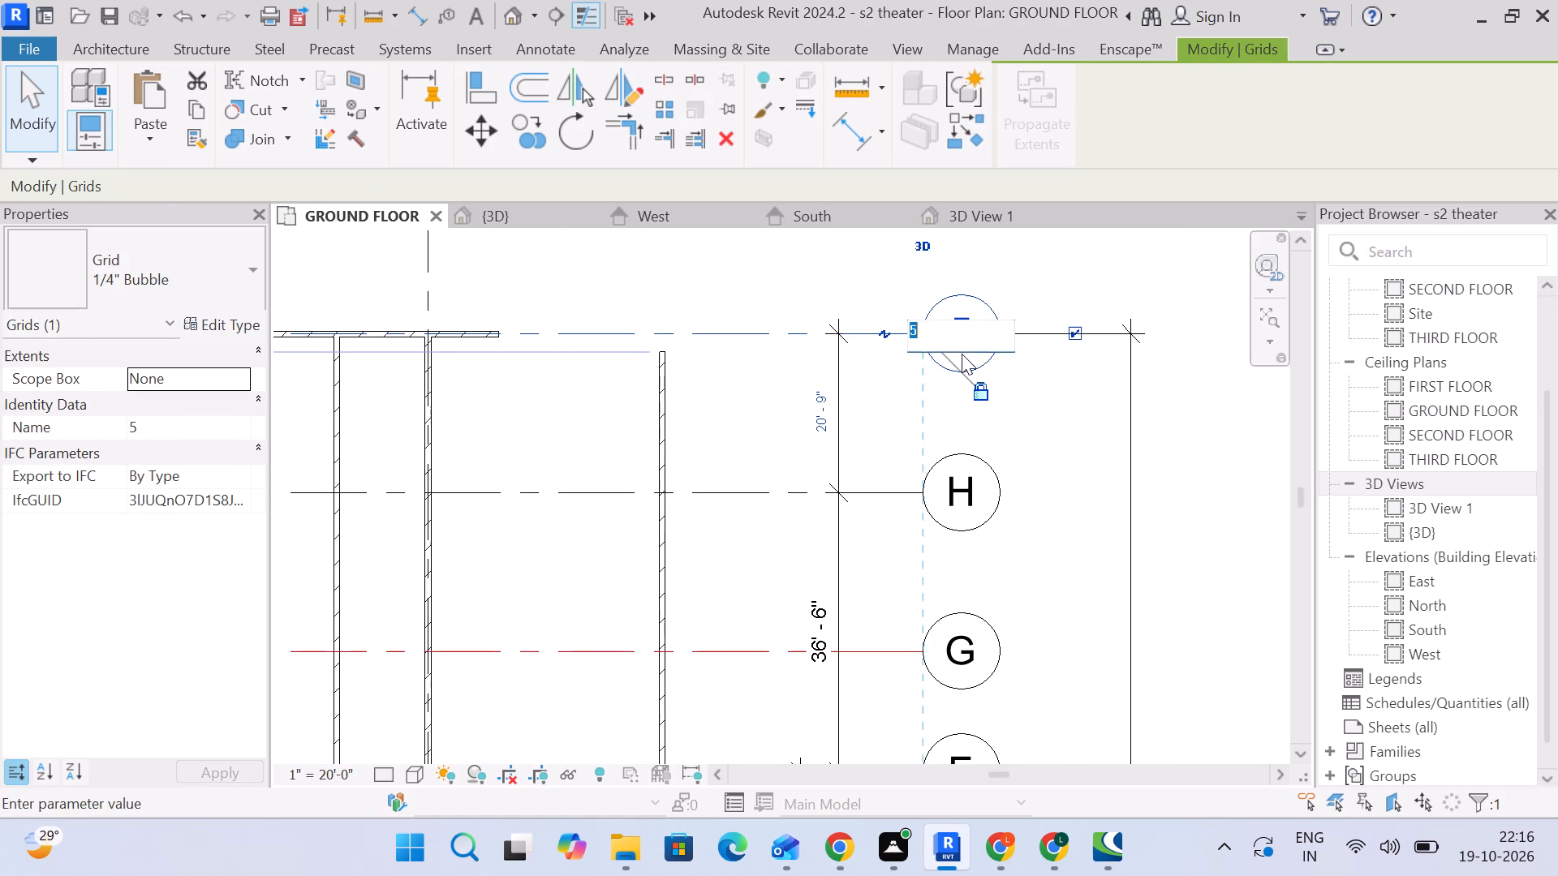
pyautogui.press('i')
pyautogui.click(1035, 455)
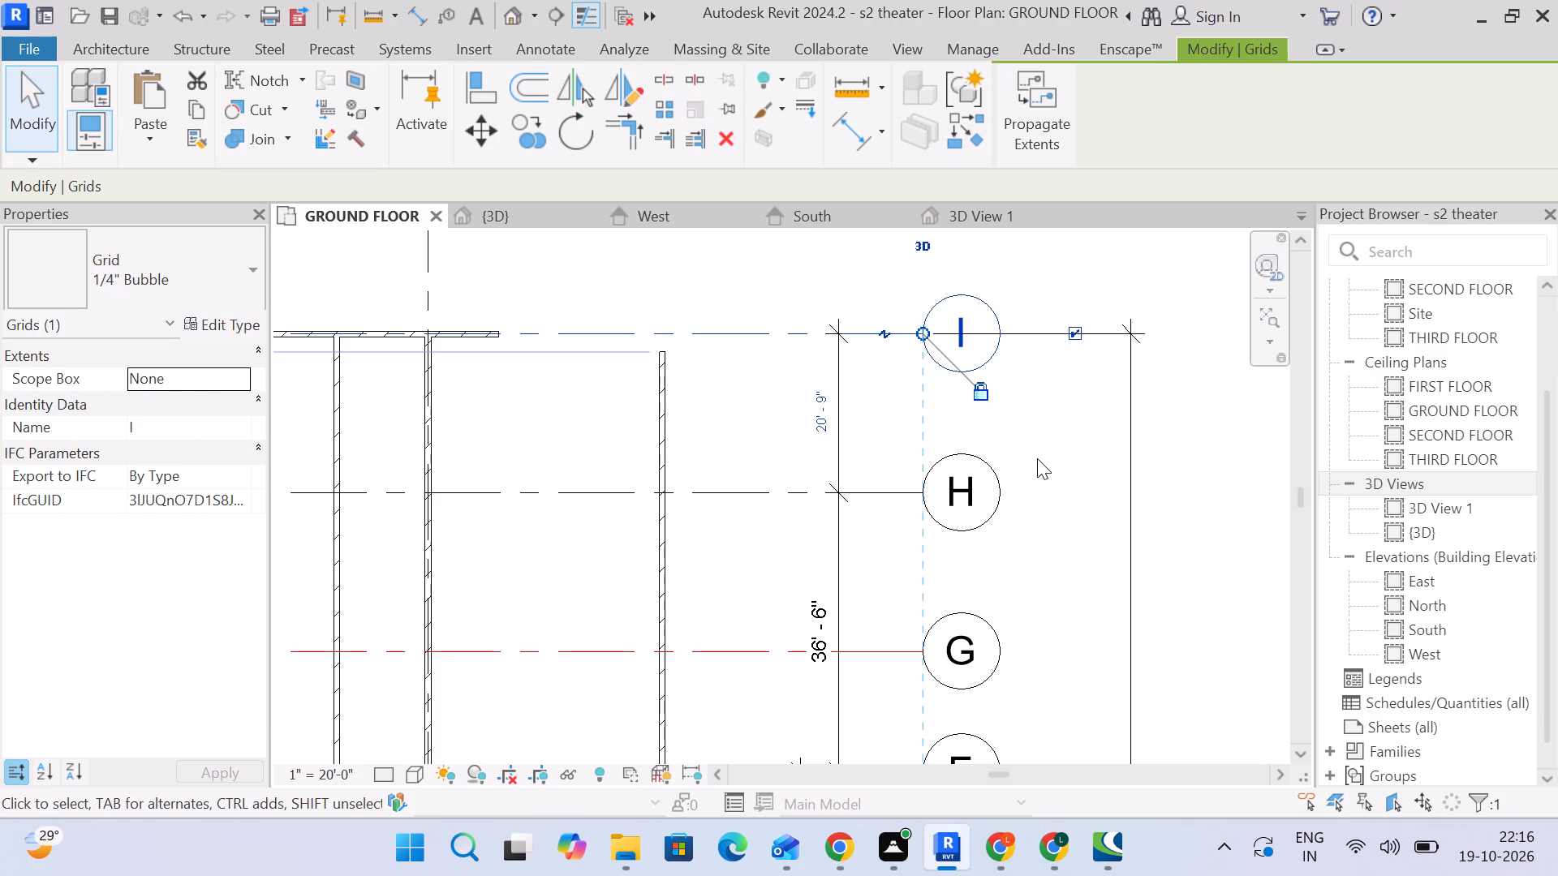
pyautogui.scroll(-8, 1037, 458)
pyautogui.scroll(-2, 1151, 512)
pyautogui.moveTo(1147, 512); pyautogui.dragTo(1088, 417, button='middle')
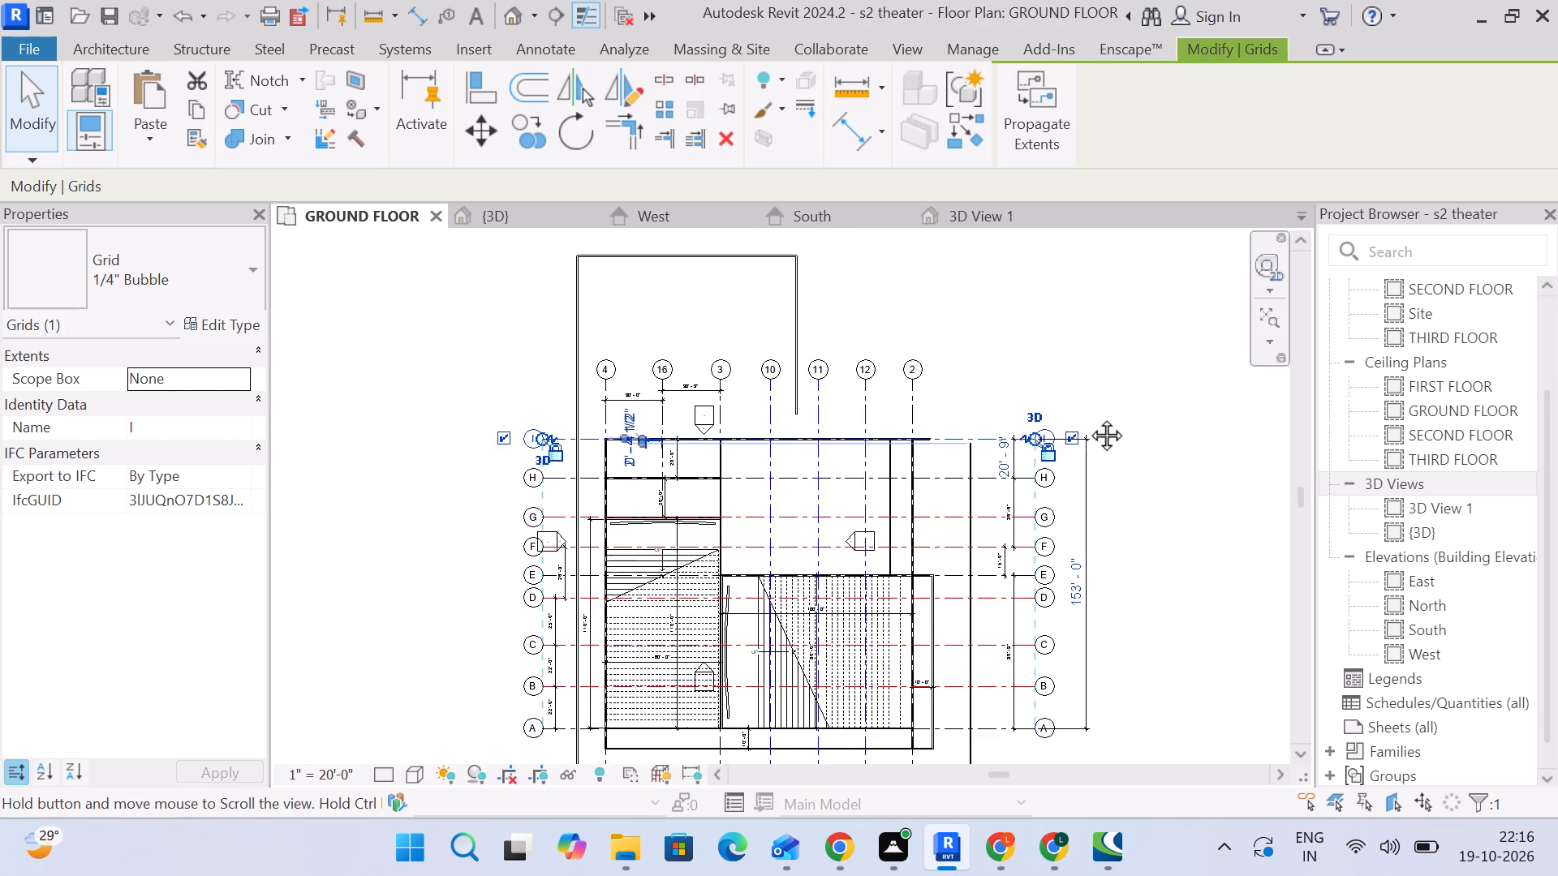
pyautogui.moveTo(1088, 417); pyautogui.dragTo(1079, 401, button='middle')
pyautogui.click(1091, 397)
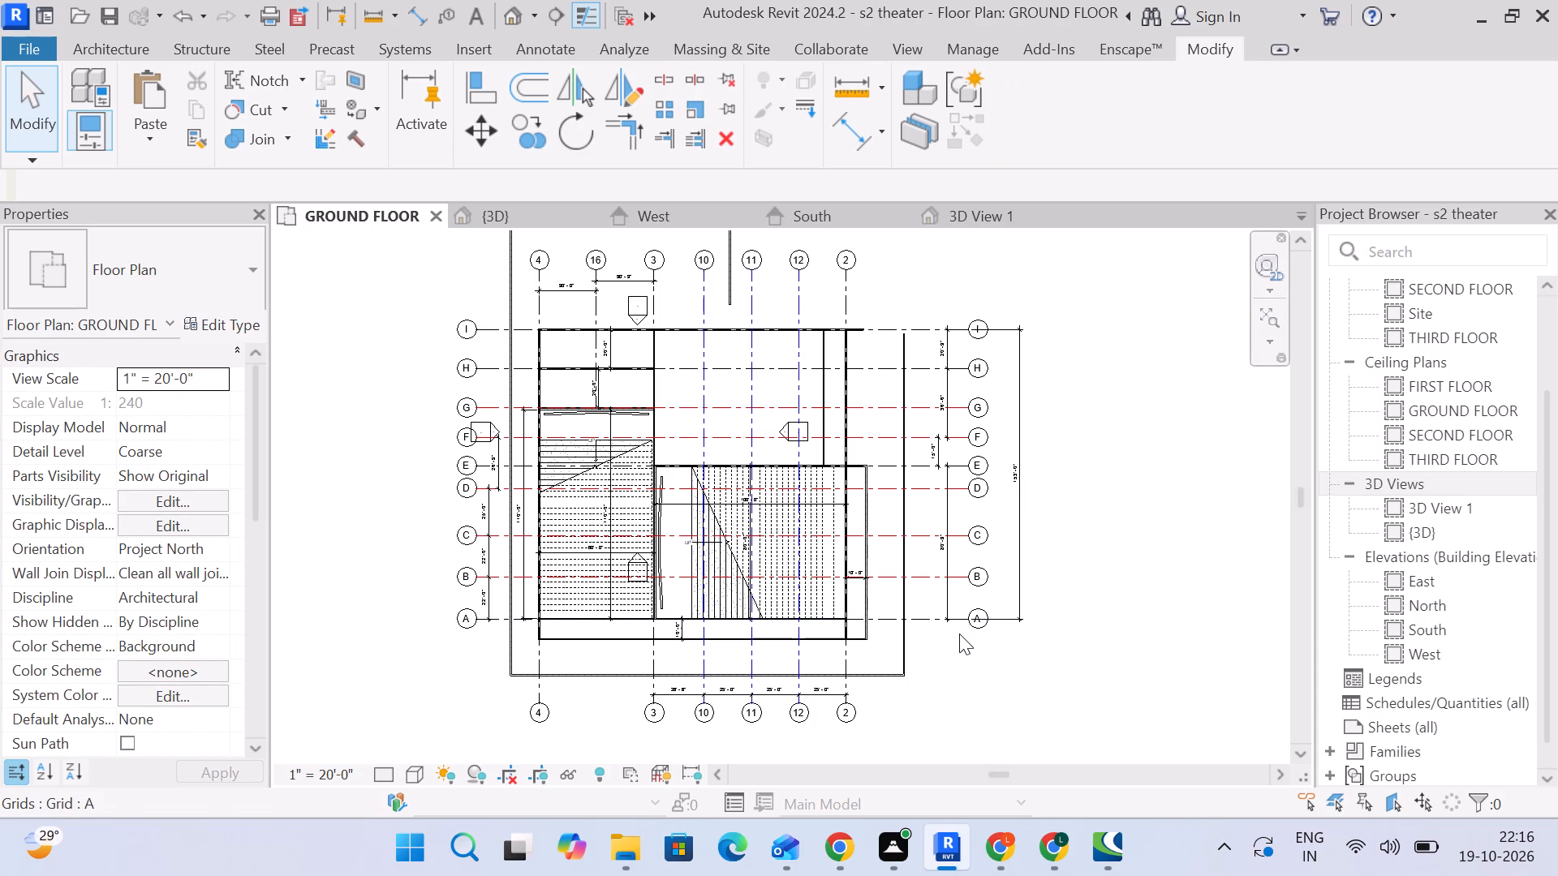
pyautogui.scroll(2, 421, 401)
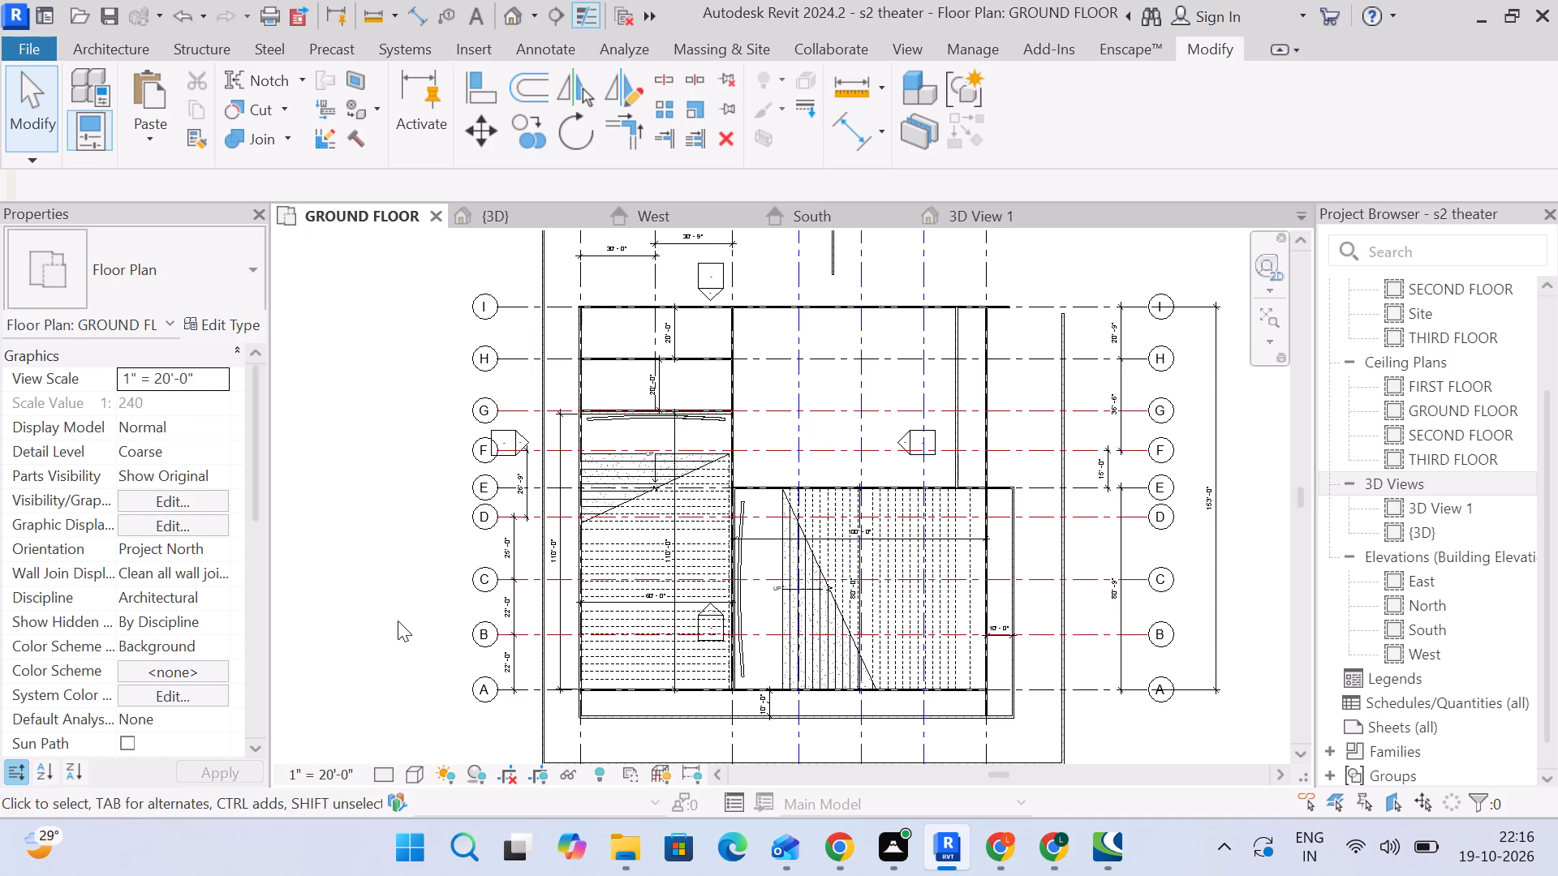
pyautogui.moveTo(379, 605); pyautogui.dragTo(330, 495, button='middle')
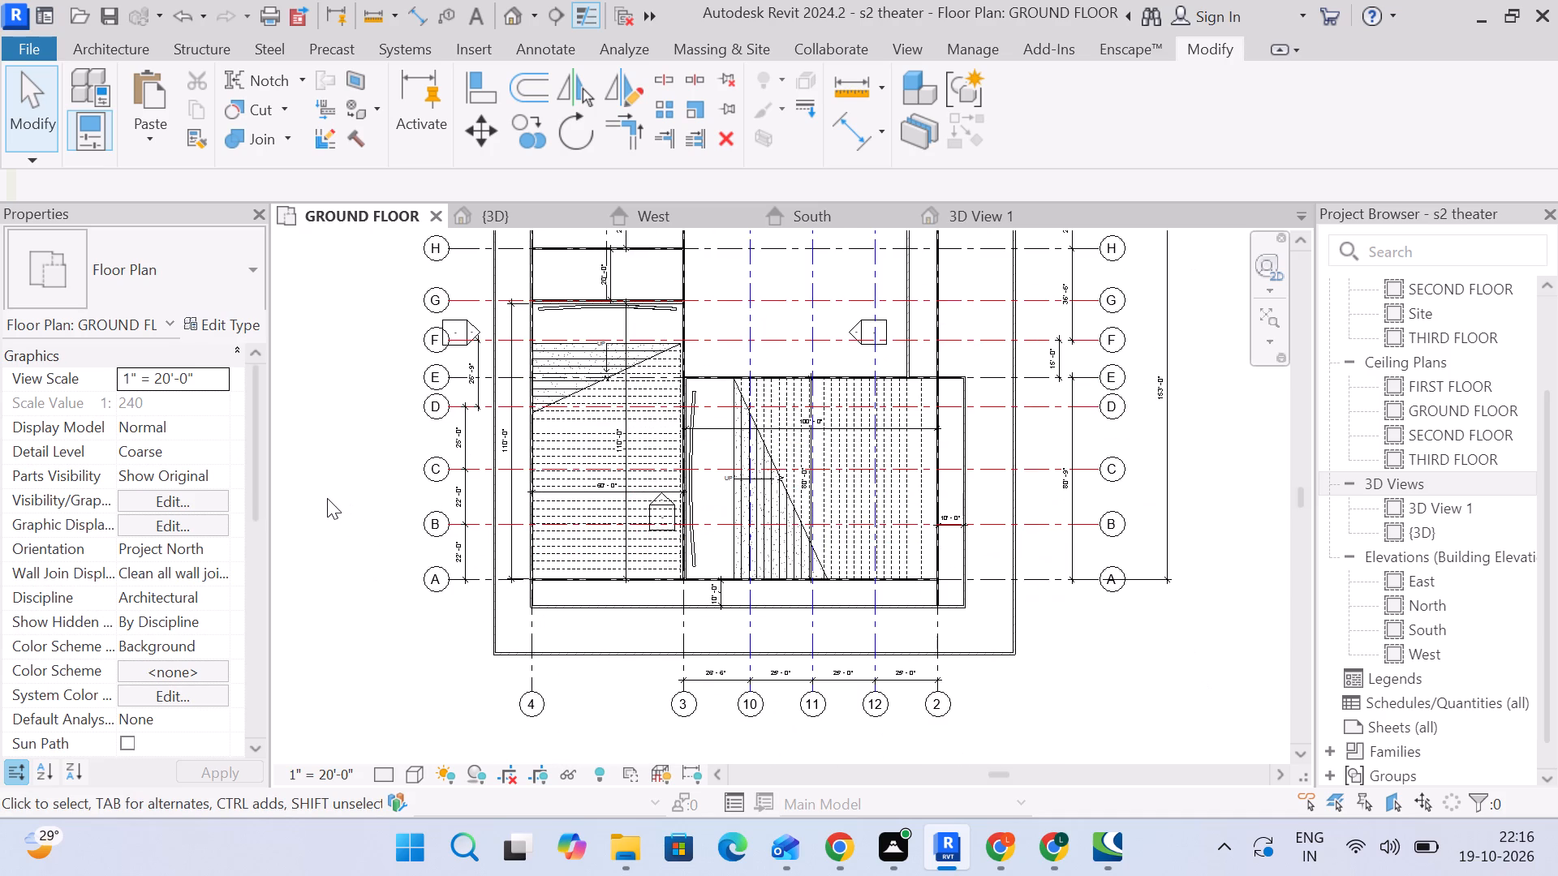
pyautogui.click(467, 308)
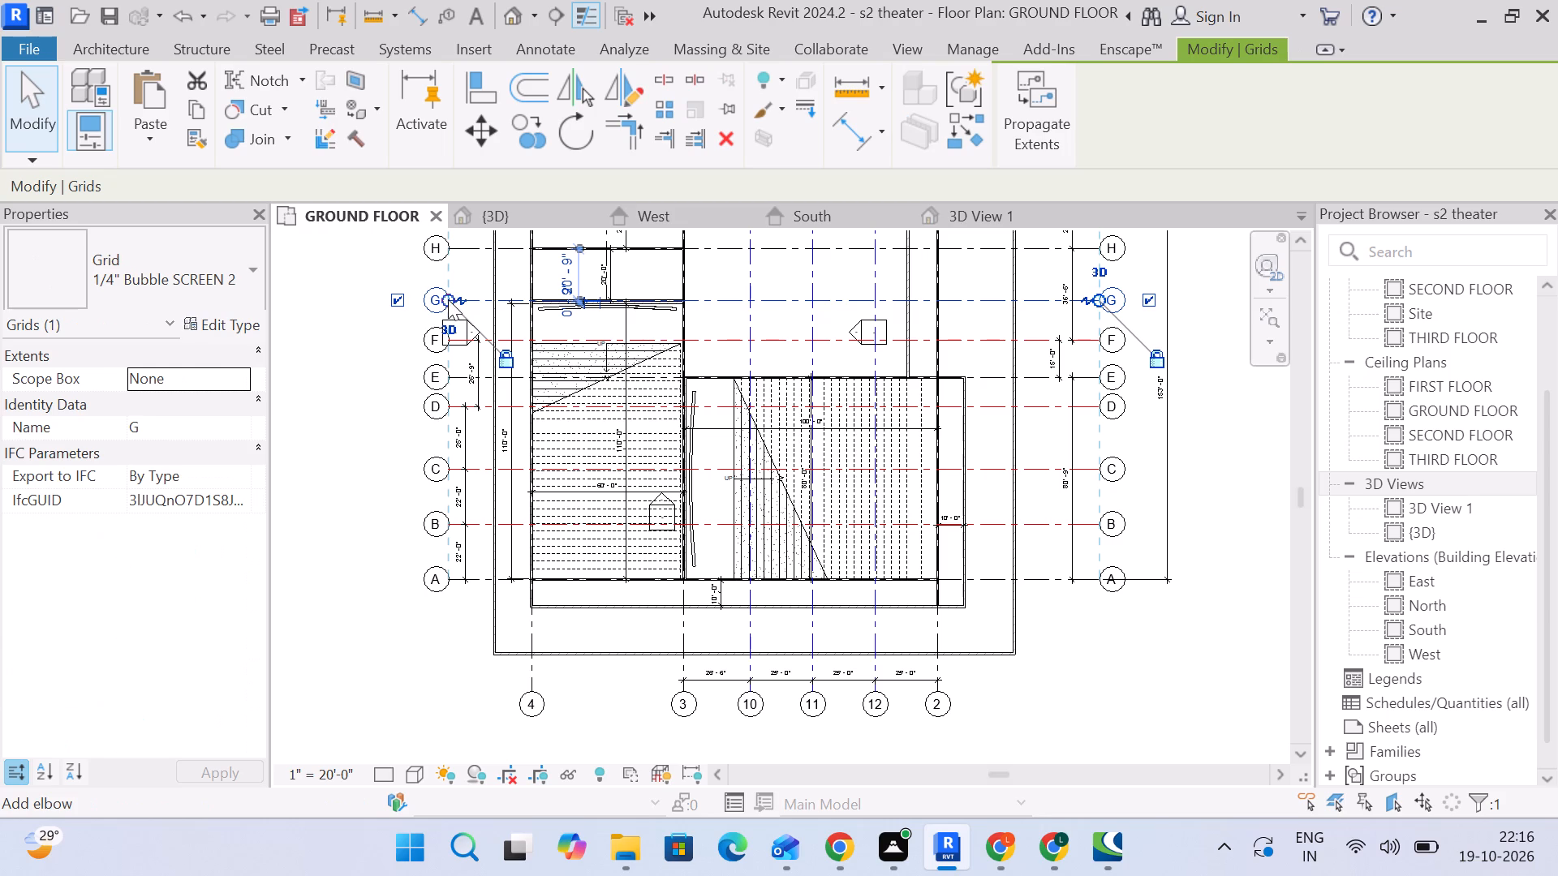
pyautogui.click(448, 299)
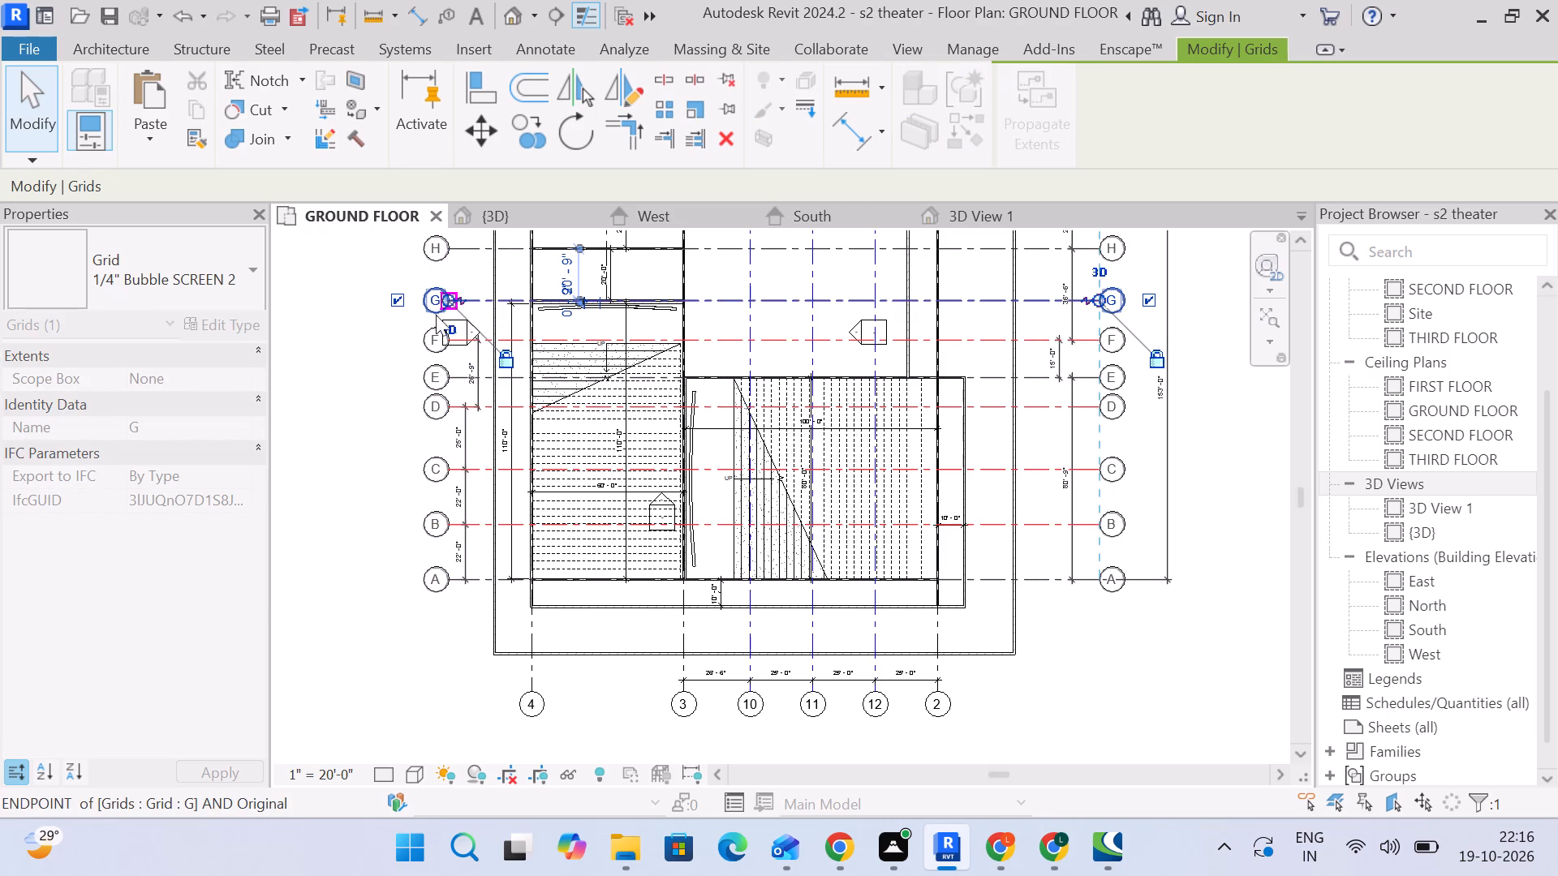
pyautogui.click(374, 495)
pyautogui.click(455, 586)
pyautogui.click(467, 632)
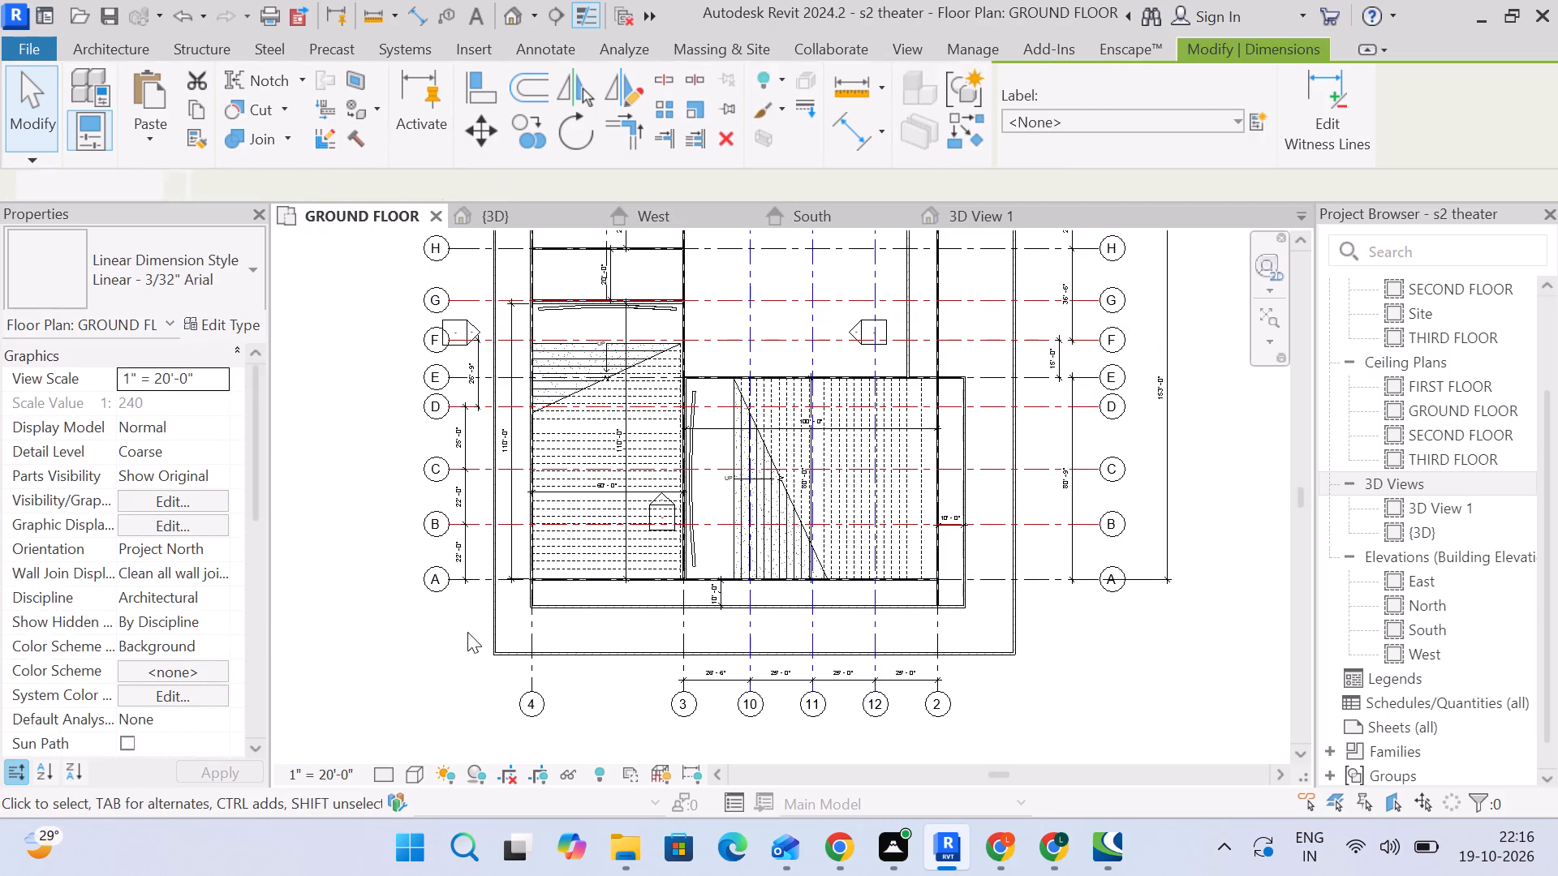
# Unlock grid A's left-hand end from the aligned grids and extend its bubble outward beyond the other left-hand bubbles.
pyautogui.scroll(4, 476, 582)
pyautogui.click(490, 588)
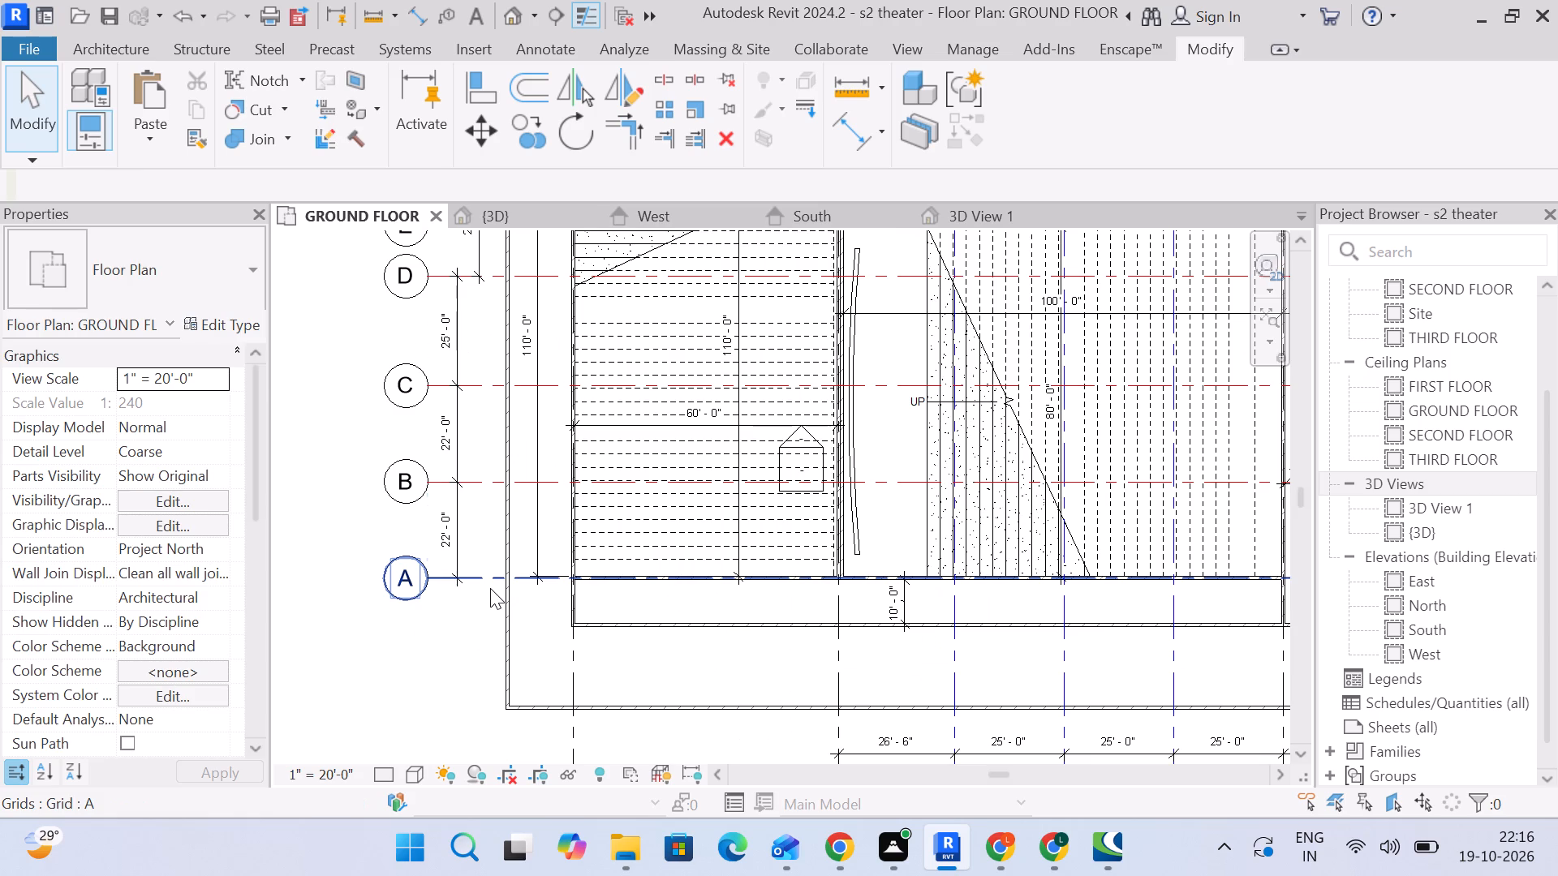
pyautogui.click(495, 637)
pyautogui.scroll(-2, 437, 600)
pyautogui.moveTo(423, 581); pyautogui.dragTo(420, 581)
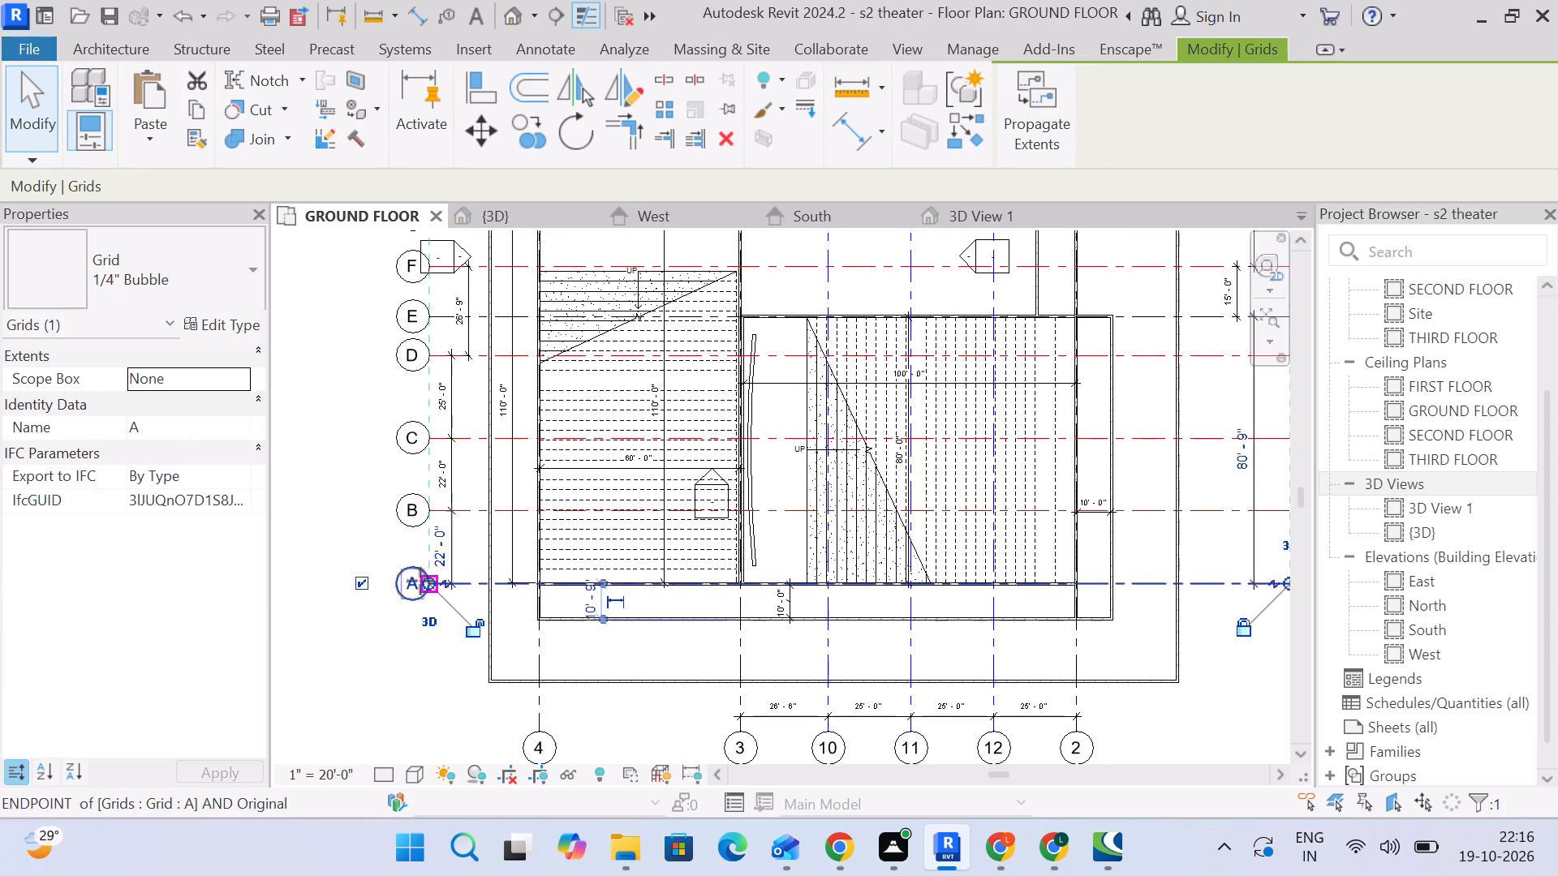
pyautogui.moveTo(420, 581); pyautogui.dragTo(355, 589)
pyautogui.click(381, 673)
# Unlock grid H's left-hand end from the aligned grids and extend its bubble outward into line with grid A's bubble.
pyautogui.scroll(-1, 398, 657)
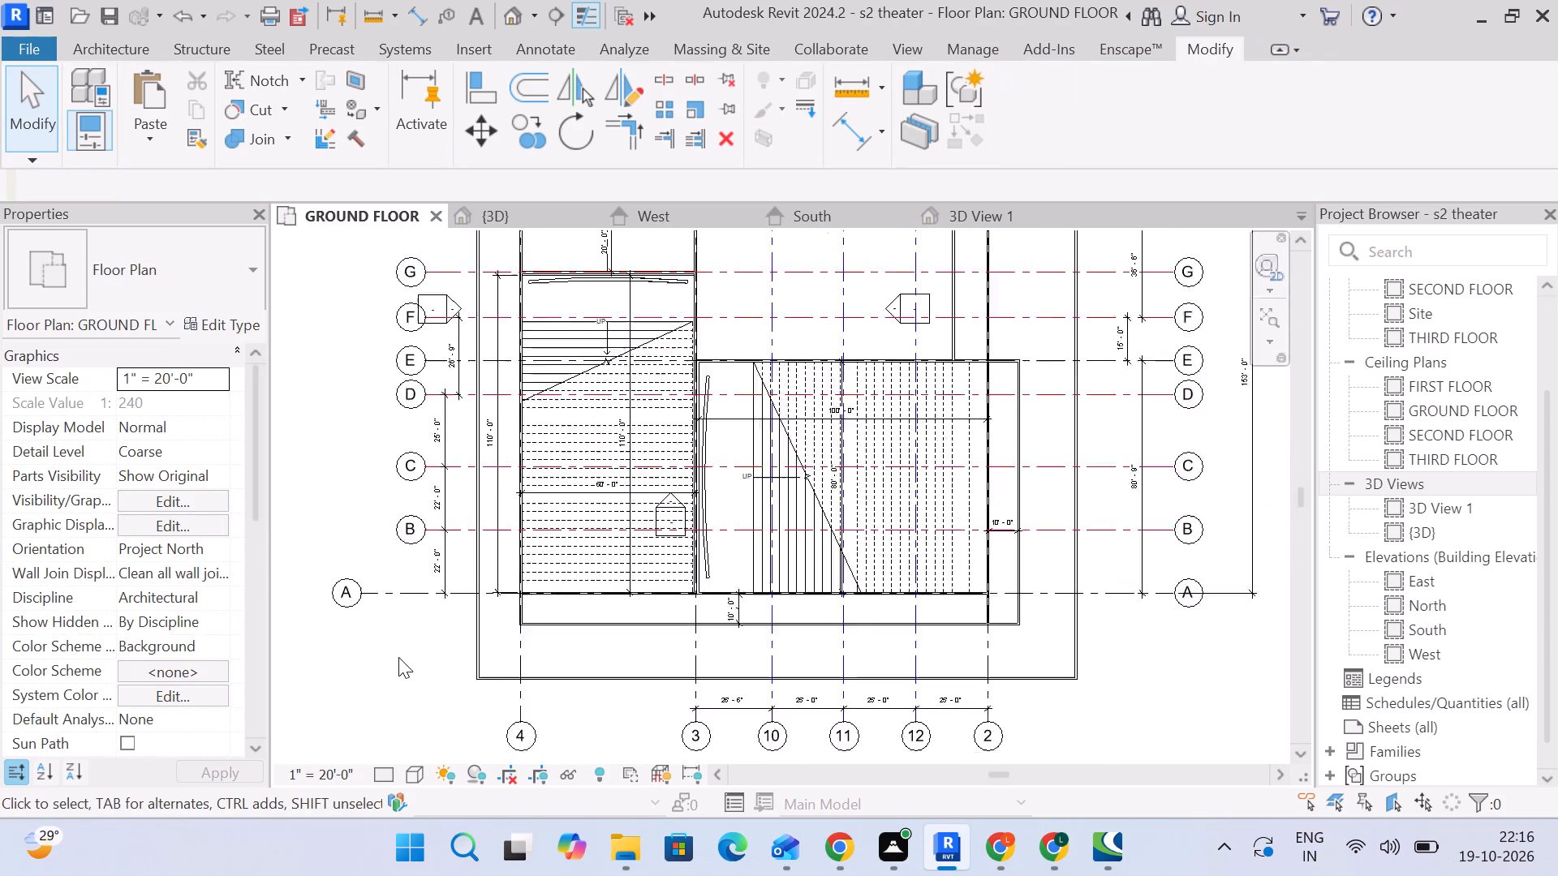
pyautogui.scroll(-1, 398, 657)
pyautogui.moveTo(398, 657); pyautogui.dragTo(452, 726, button='middle')
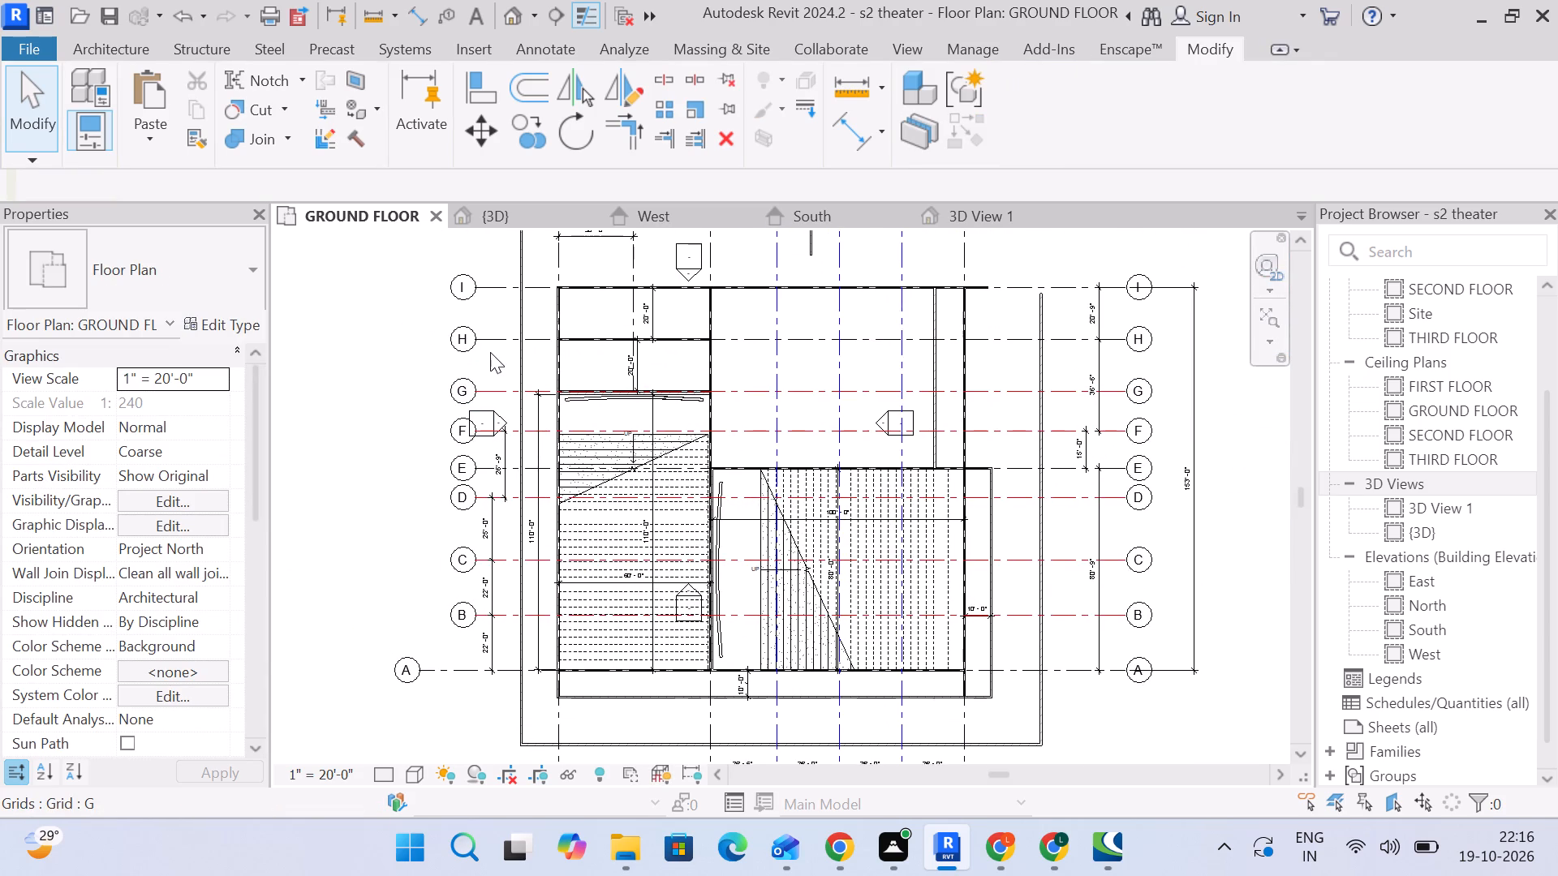
pyautogui.moveTo(491, 362); pyautogui.dragTo(497, 431, button='middle')
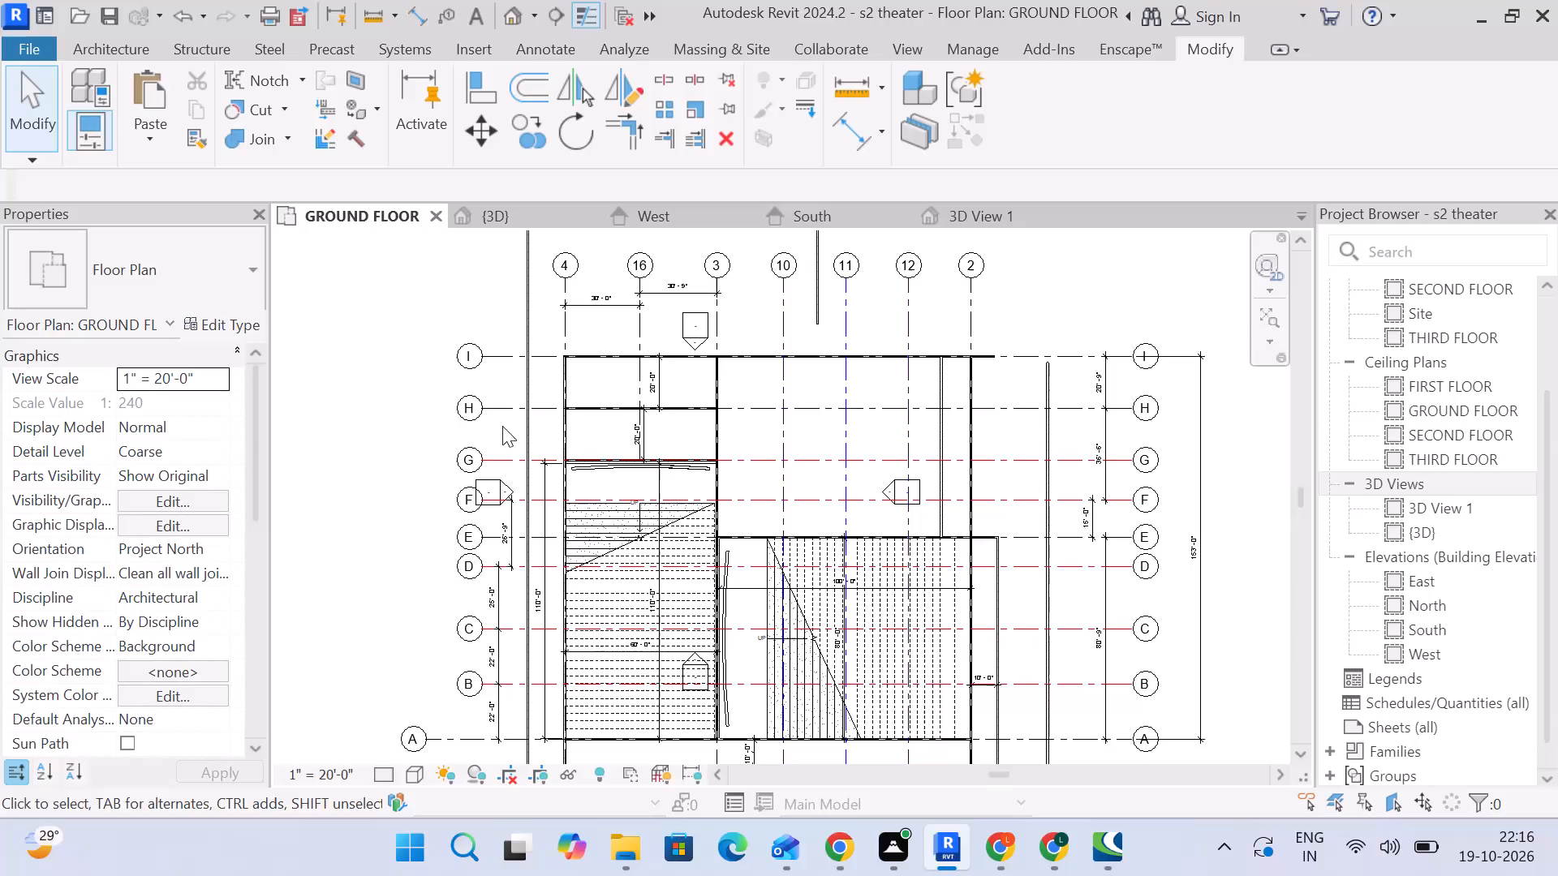
pyautogui.click(503, 412)
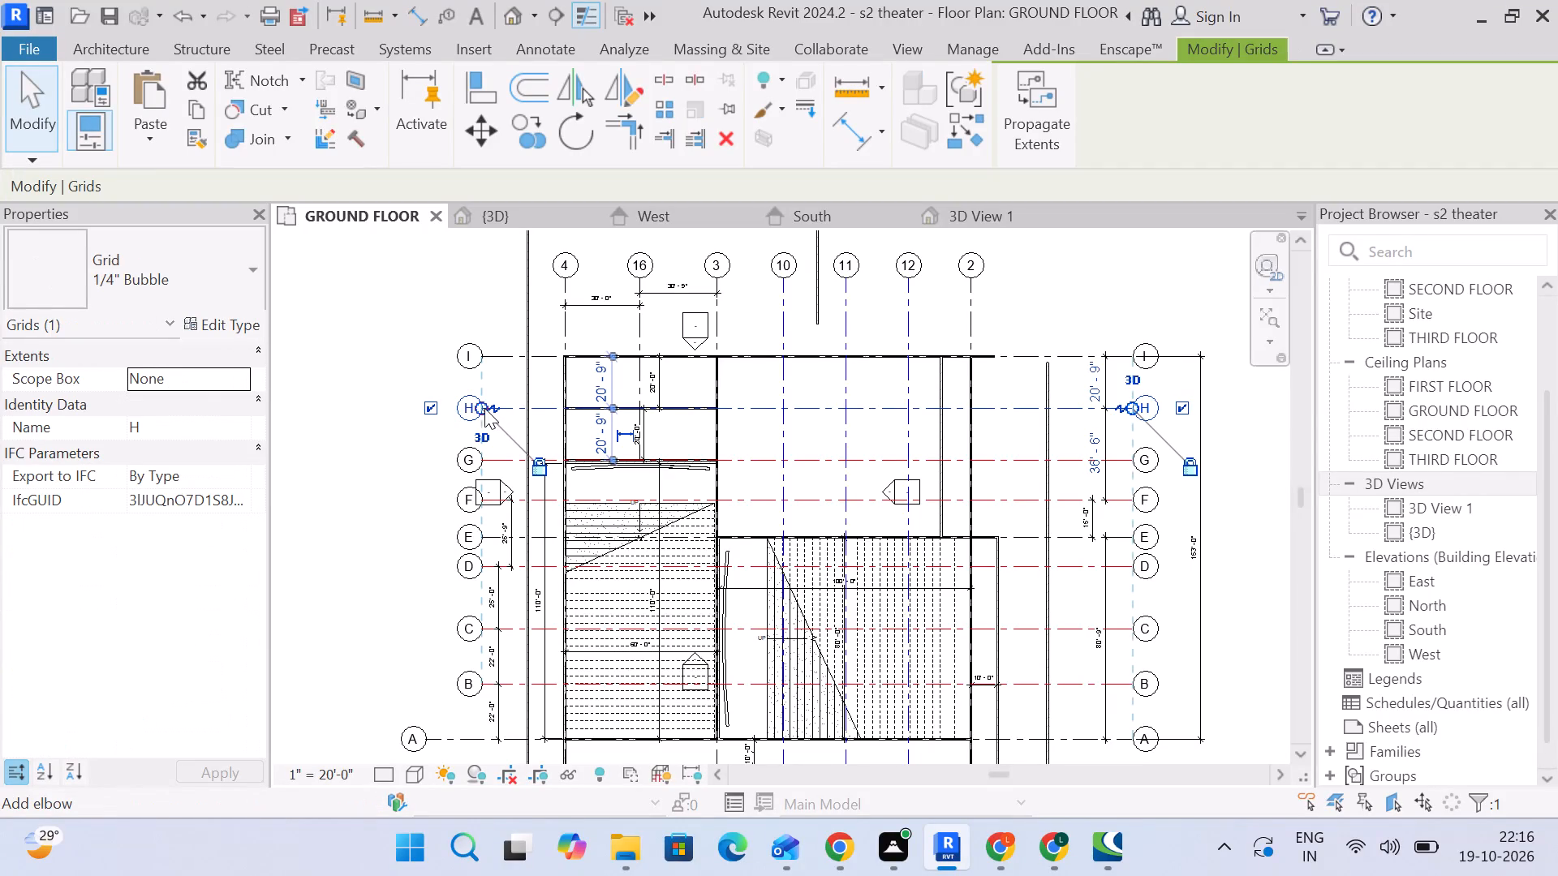
pyautogui.click(537, 465)
pyautogui.moveTo(479, 408); pyautogui.dragTo(423, 413)
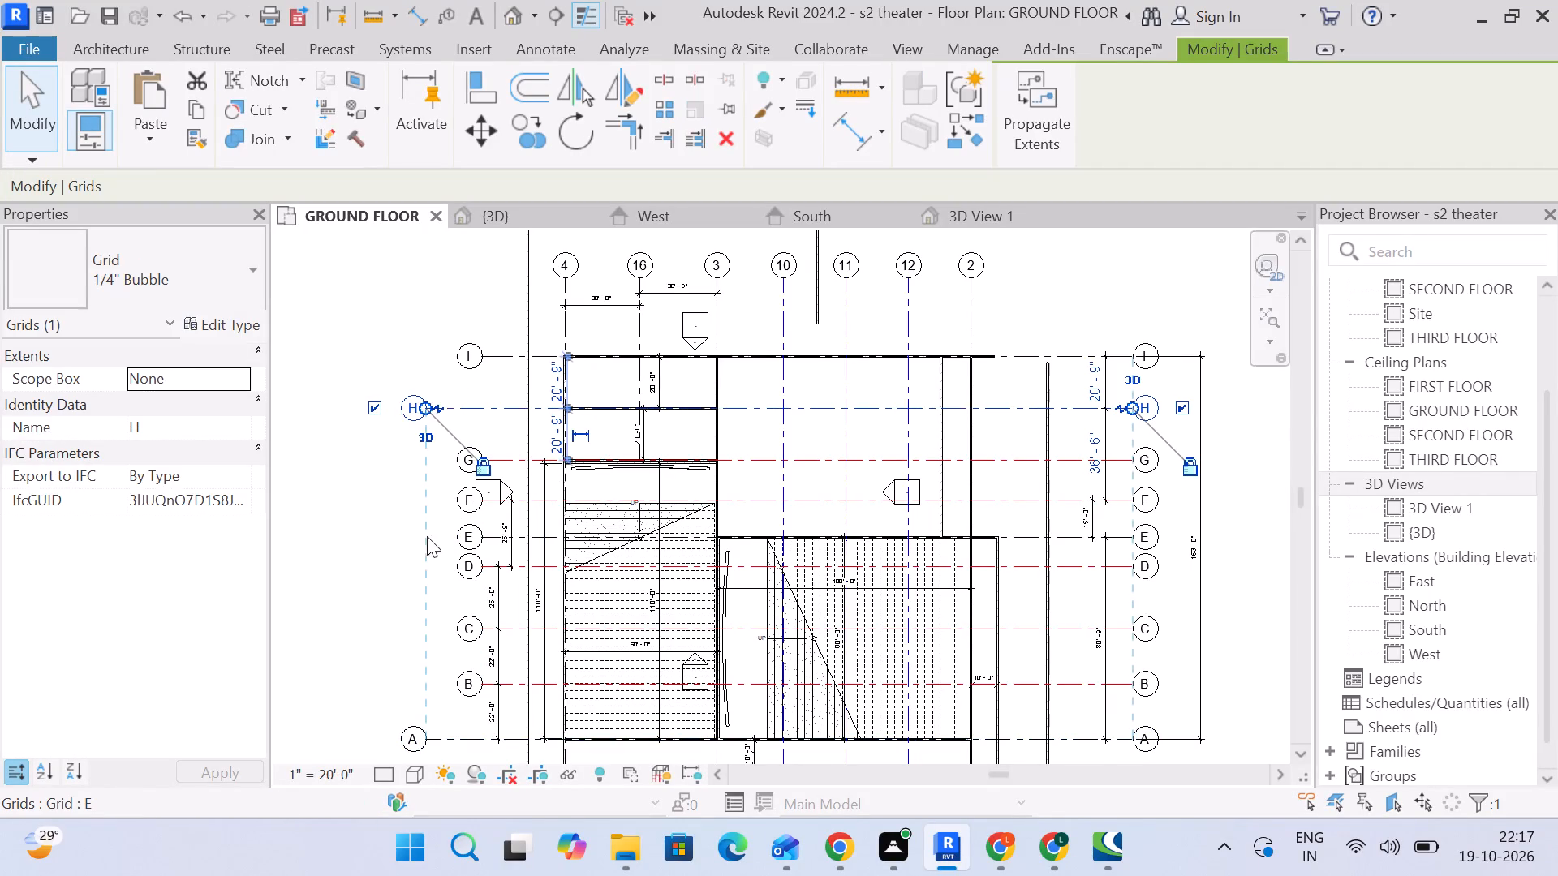
pyautogui.click(410, 541)
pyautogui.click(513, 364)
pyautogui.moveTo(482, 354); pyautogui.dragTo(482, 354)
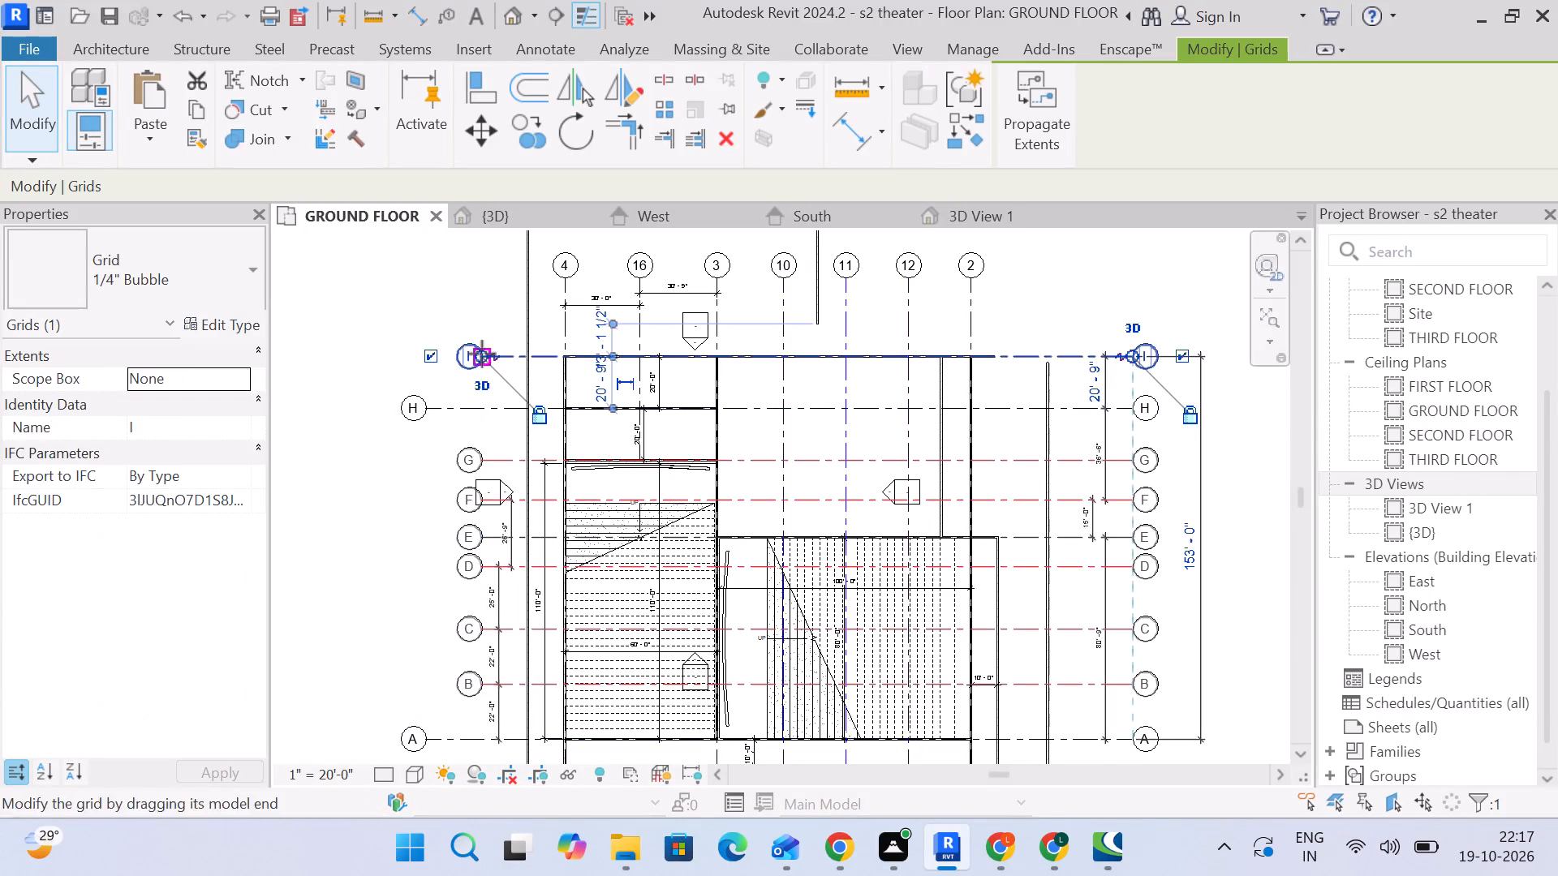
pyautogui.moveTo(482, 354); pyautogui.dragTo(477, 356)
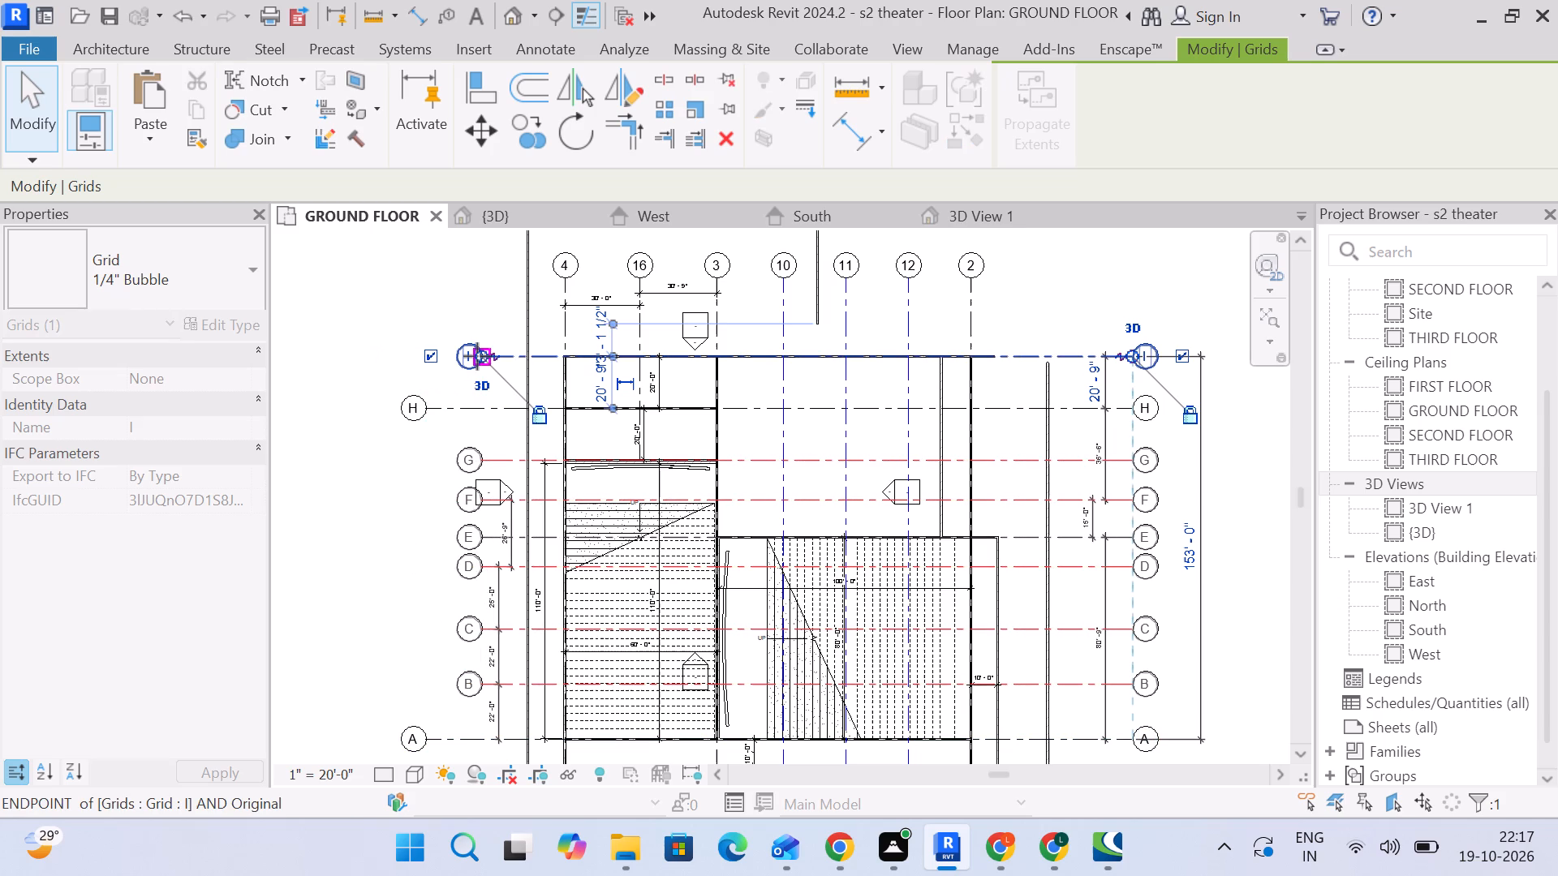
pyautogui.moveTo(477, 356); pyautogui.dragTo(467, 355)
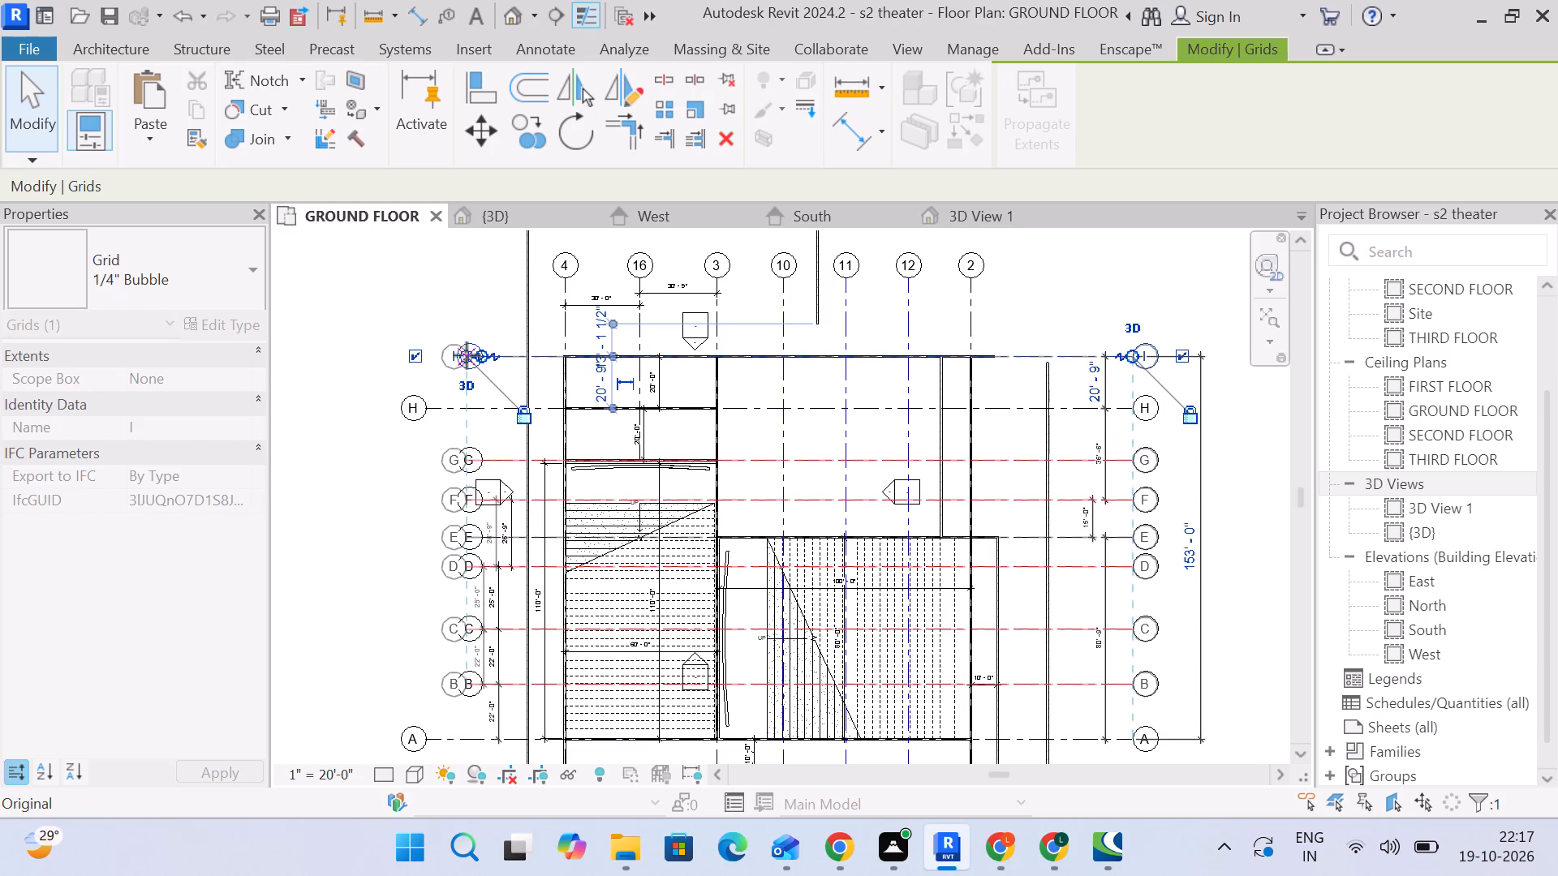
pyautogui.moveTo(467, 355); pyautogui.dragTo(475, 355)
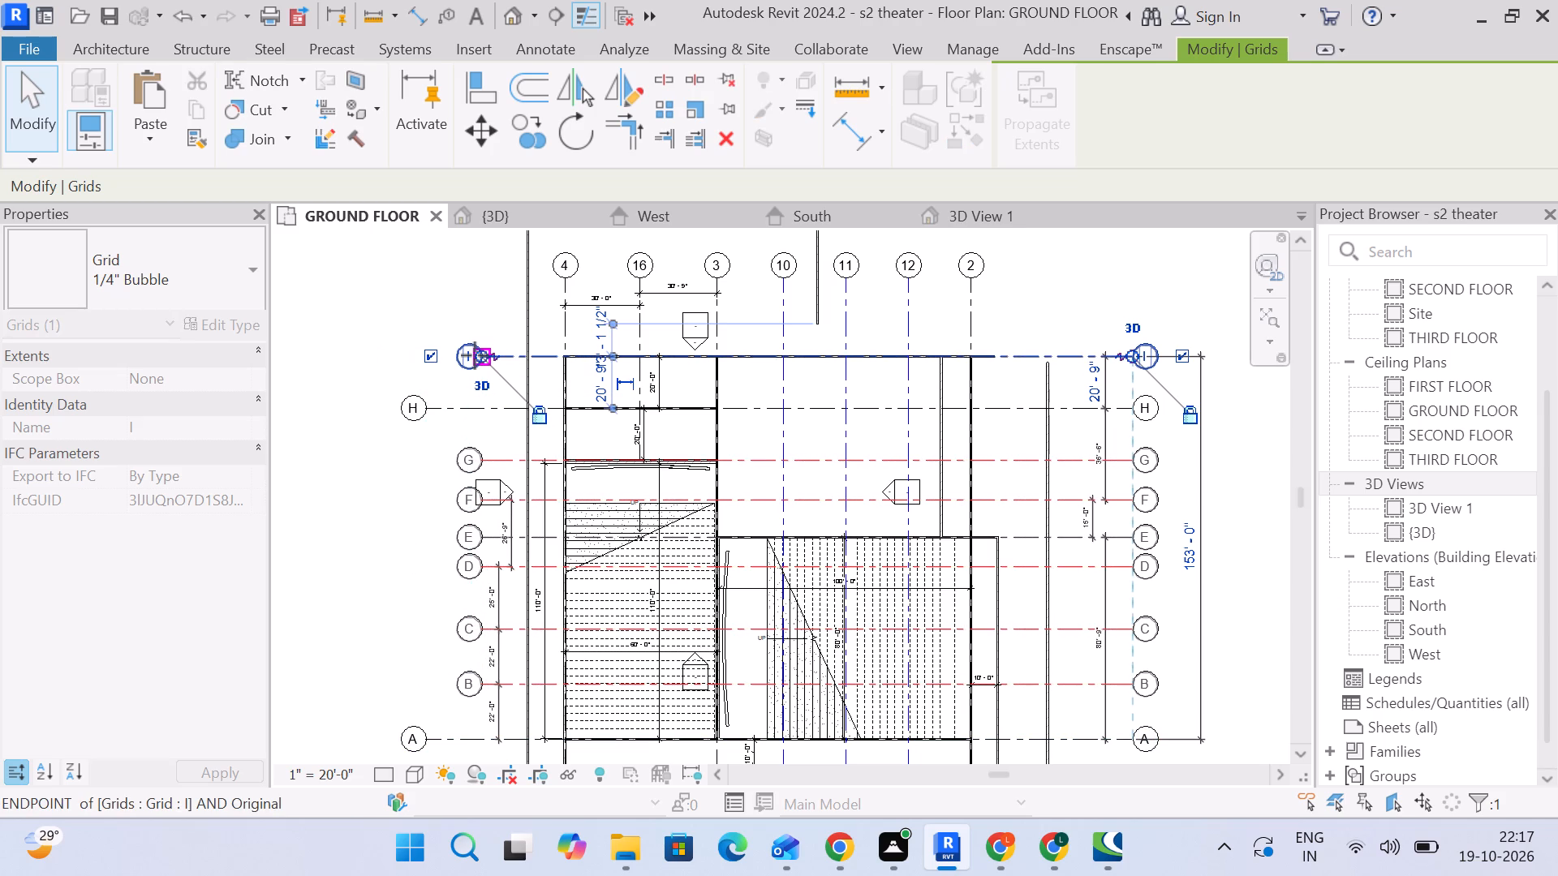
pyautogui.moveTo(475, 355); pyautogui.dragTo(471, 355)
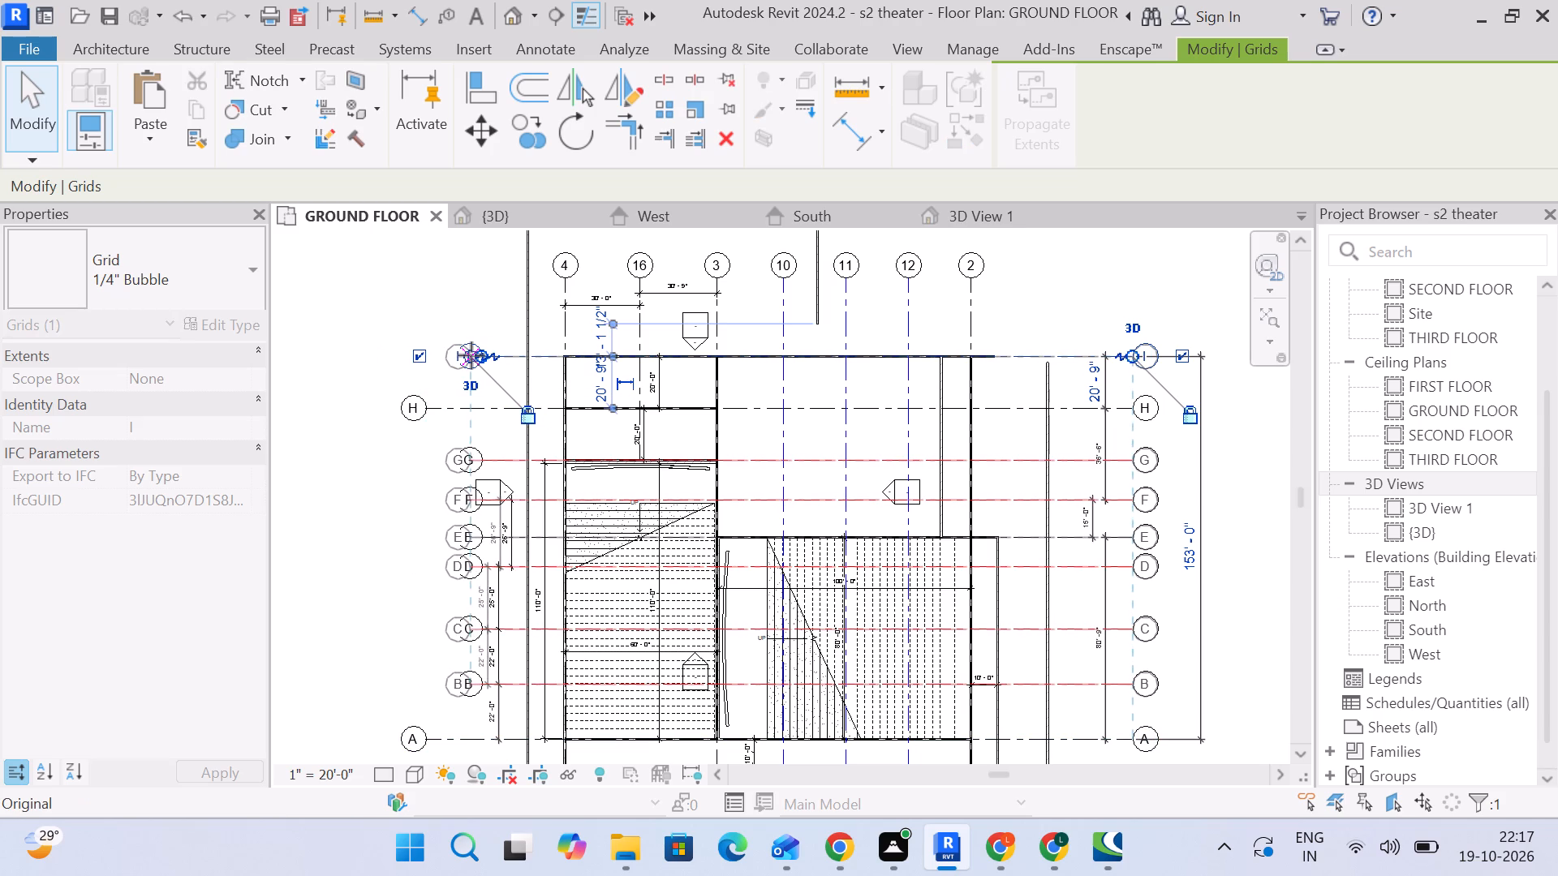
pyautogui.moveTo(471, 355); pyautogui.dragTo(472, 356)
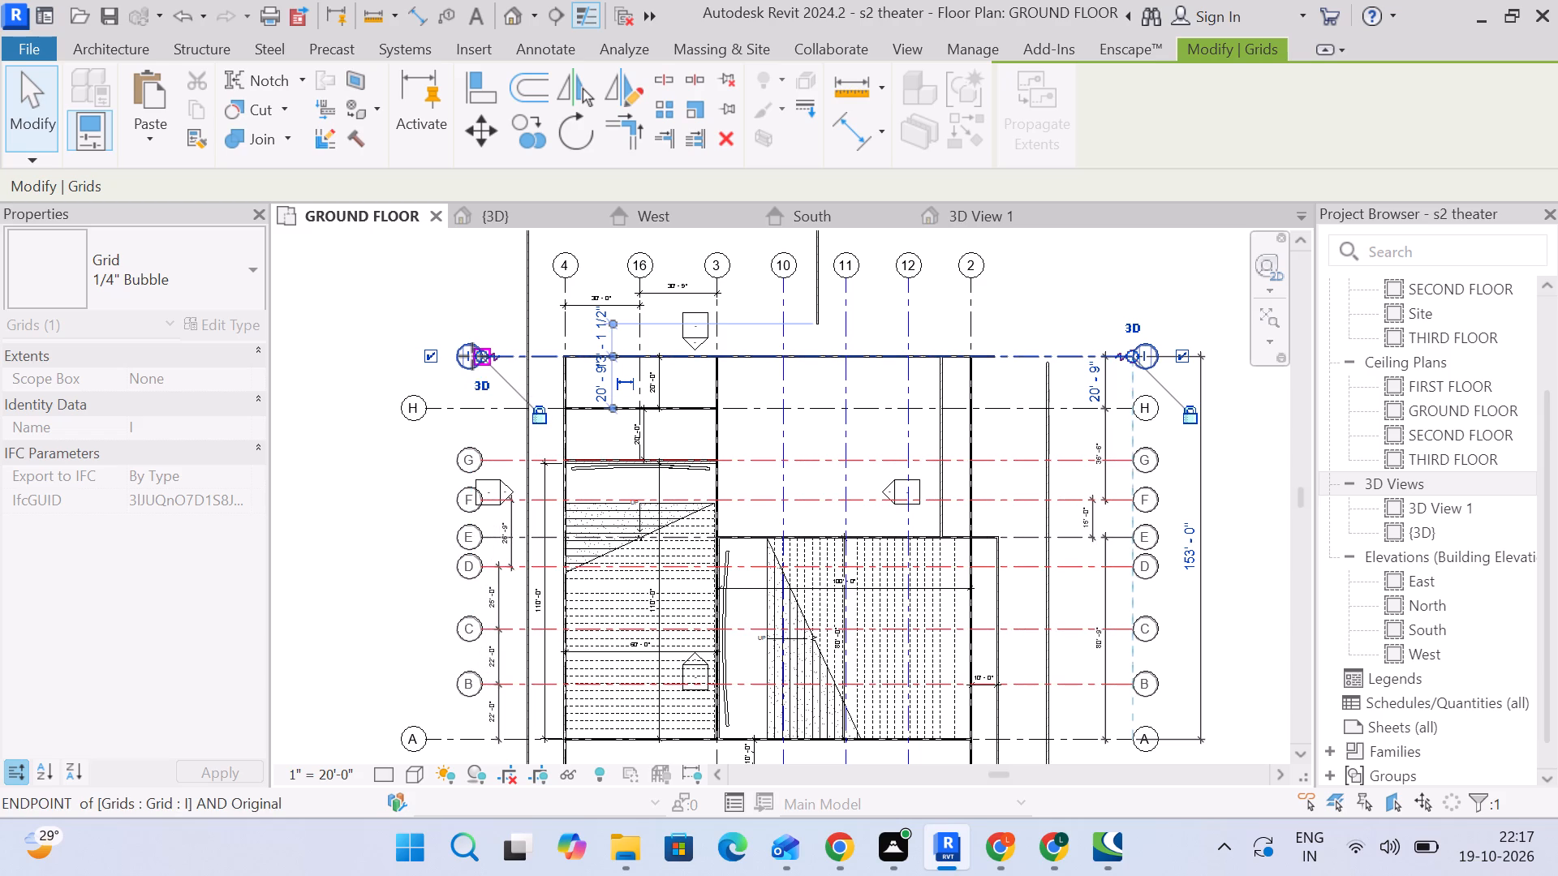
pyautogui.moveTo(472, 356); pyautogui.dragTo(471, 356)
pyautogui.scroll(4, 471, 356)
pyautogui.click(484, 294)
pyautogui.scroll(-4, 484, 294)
# Unlock grid I's left-hand end from the aligned grids and extend its bubble outward into line with grids H and A.
pyautogui.click(499, 340)
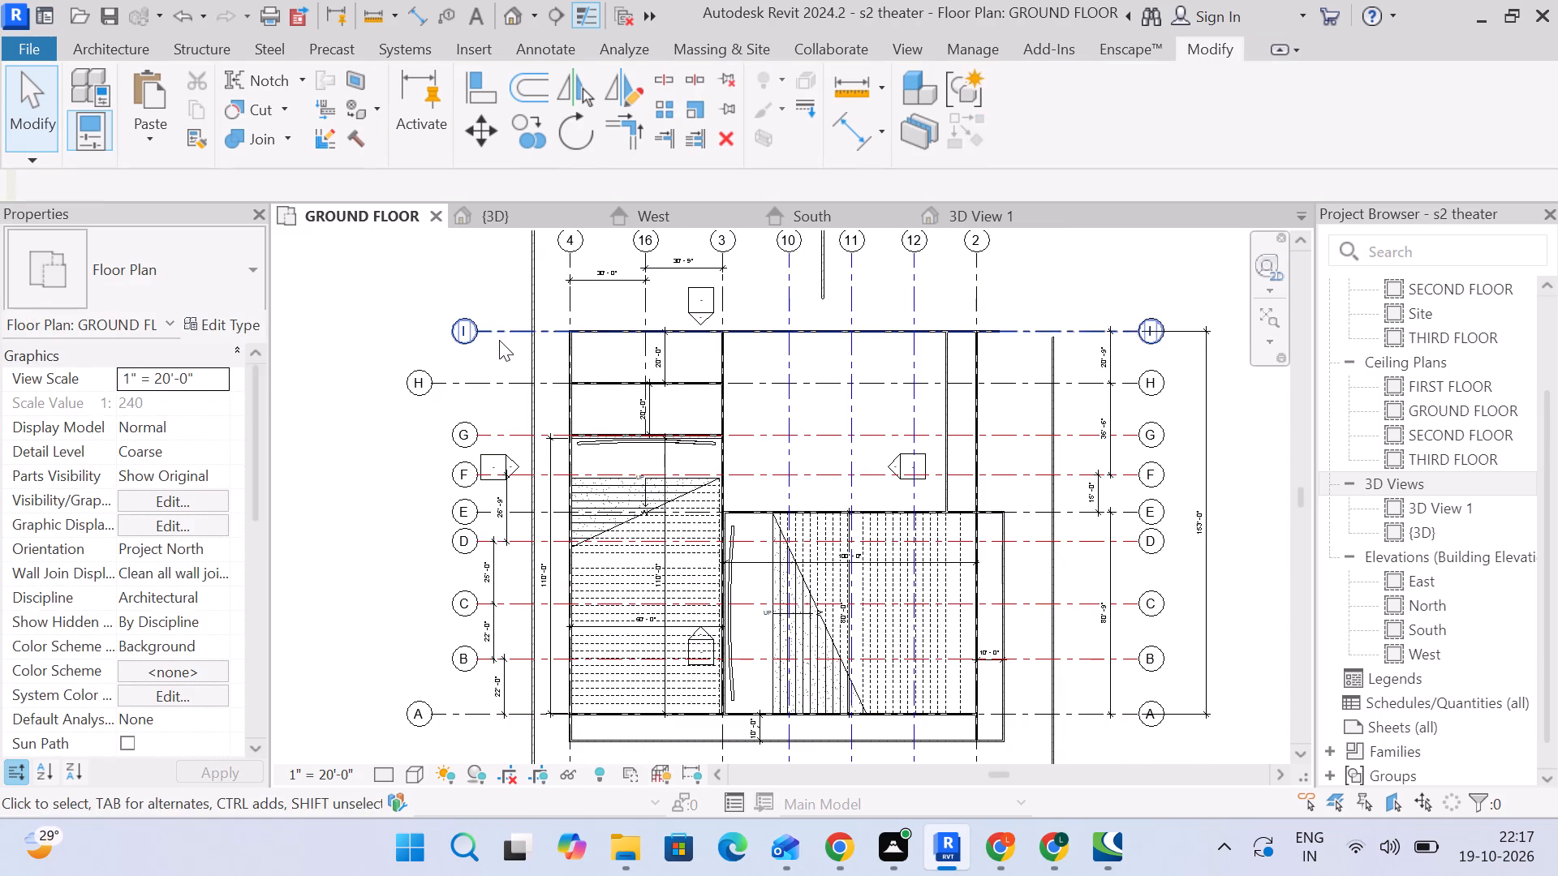
pyautogui.click(536, 394)
pyautogui.moveTo(473, 330); pyautogui.dragTo(471, 330)
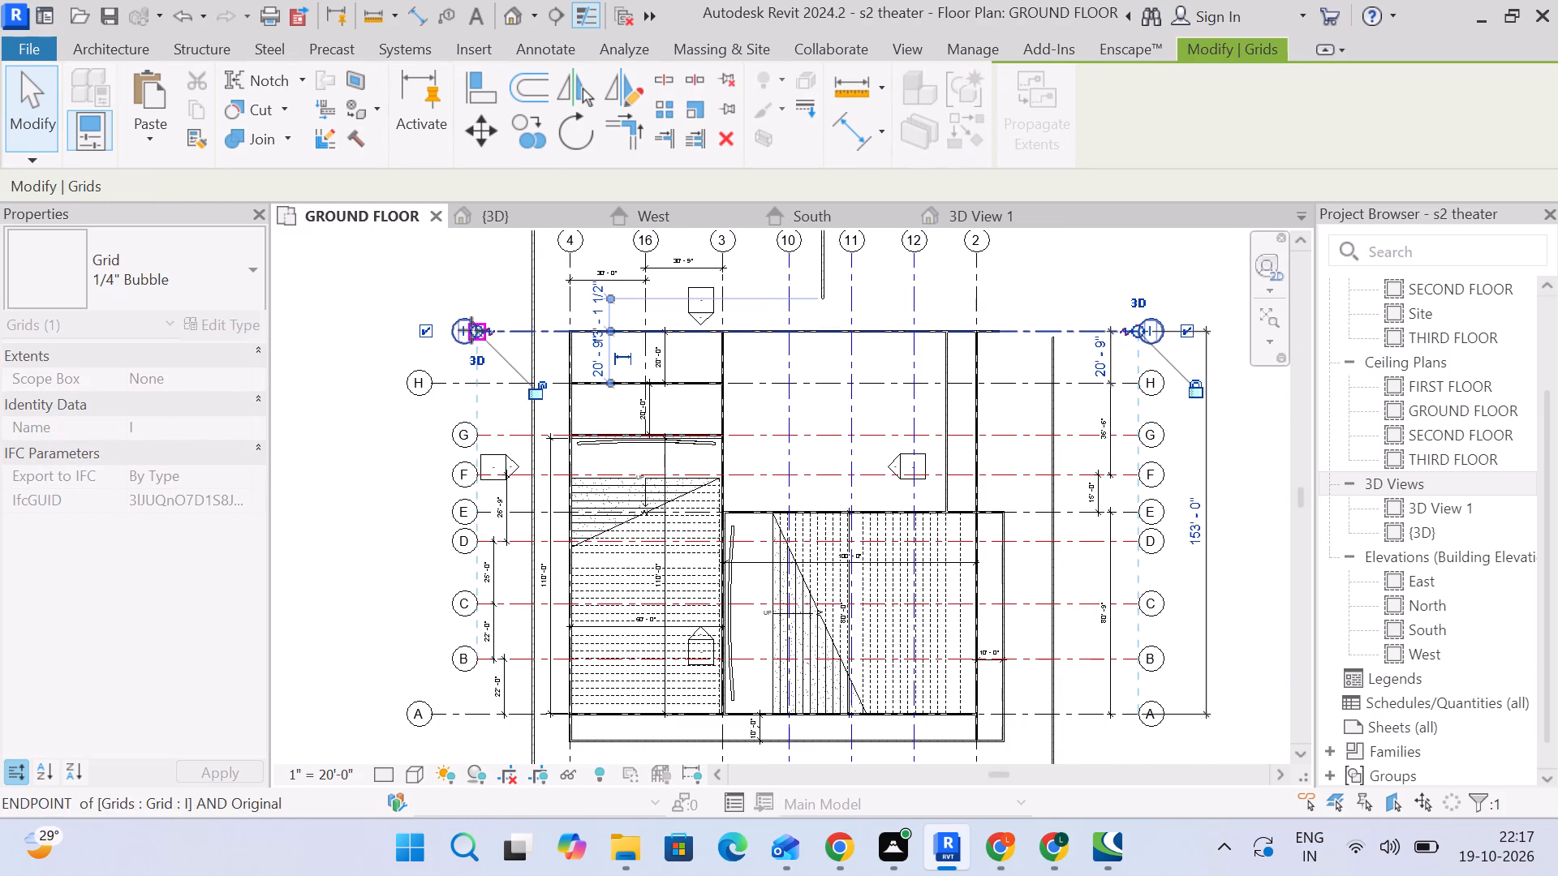
pyautogui.moveTo(471, 330); pyautogui.dragTo(436, 331)
pyautogui.click(371, 463)
# Pull grid B's right-hand end slightly toward the building, shifting all the aligned right-hand horizontal grid bubbles with it.
pyautogui.scroll(-5, 373, 463)
pyautogui.moveTo(407, 474); pyautogui.dragTo(386, 404, button='middle')
pyautogui.scroll(3, 389, 406)
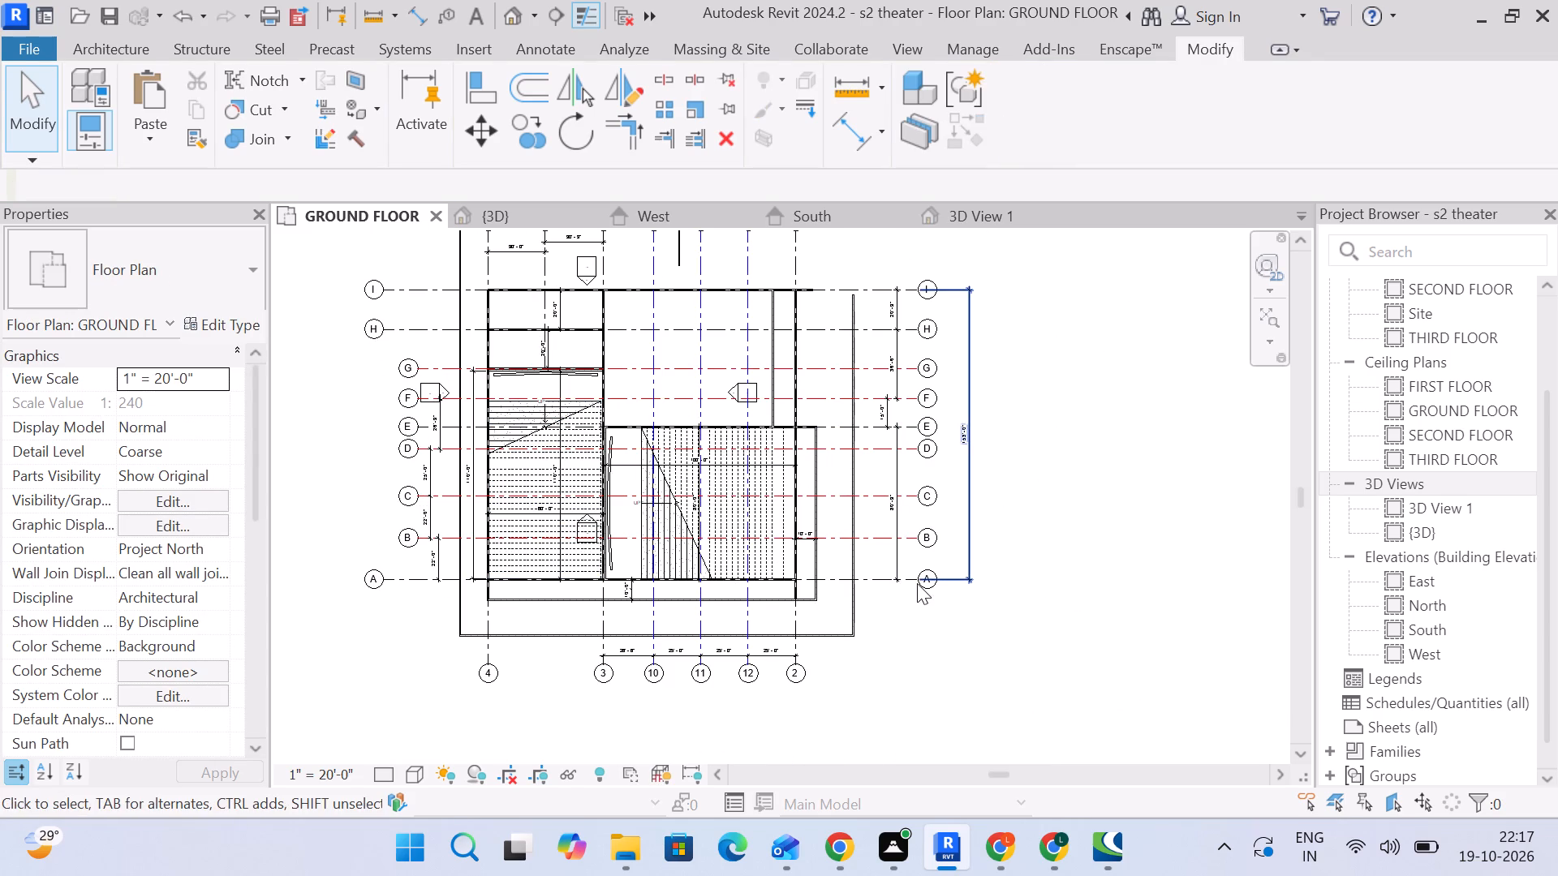
pyautogui.click(877, 541)
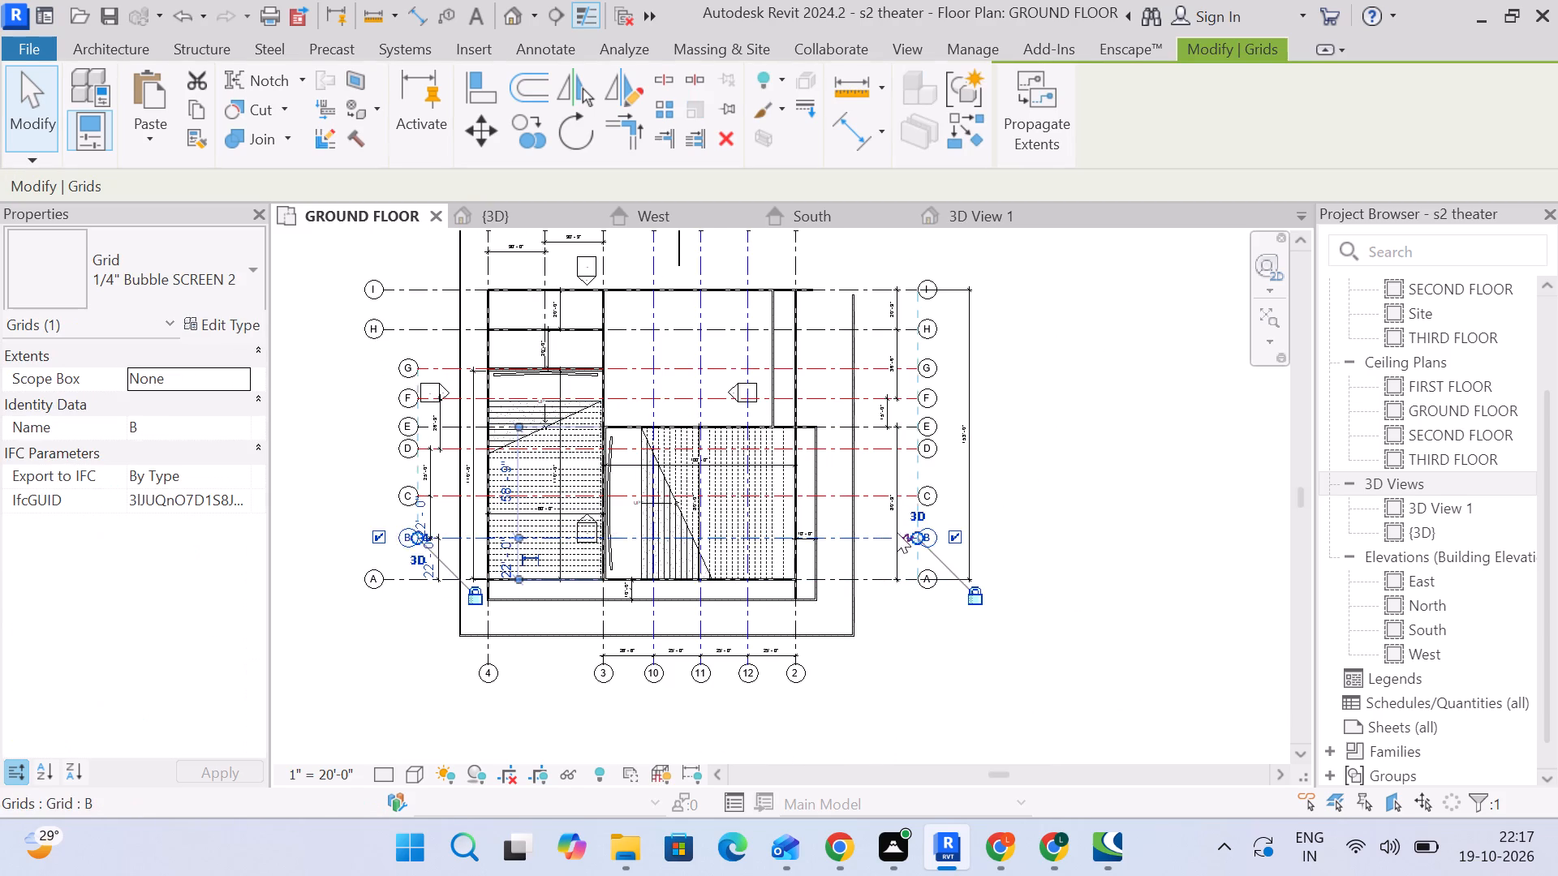
pyautogui.scroll(4, 898, 522)
pyautogui.moveTo(925, 547); pyautogui.dragTo(889, 547)
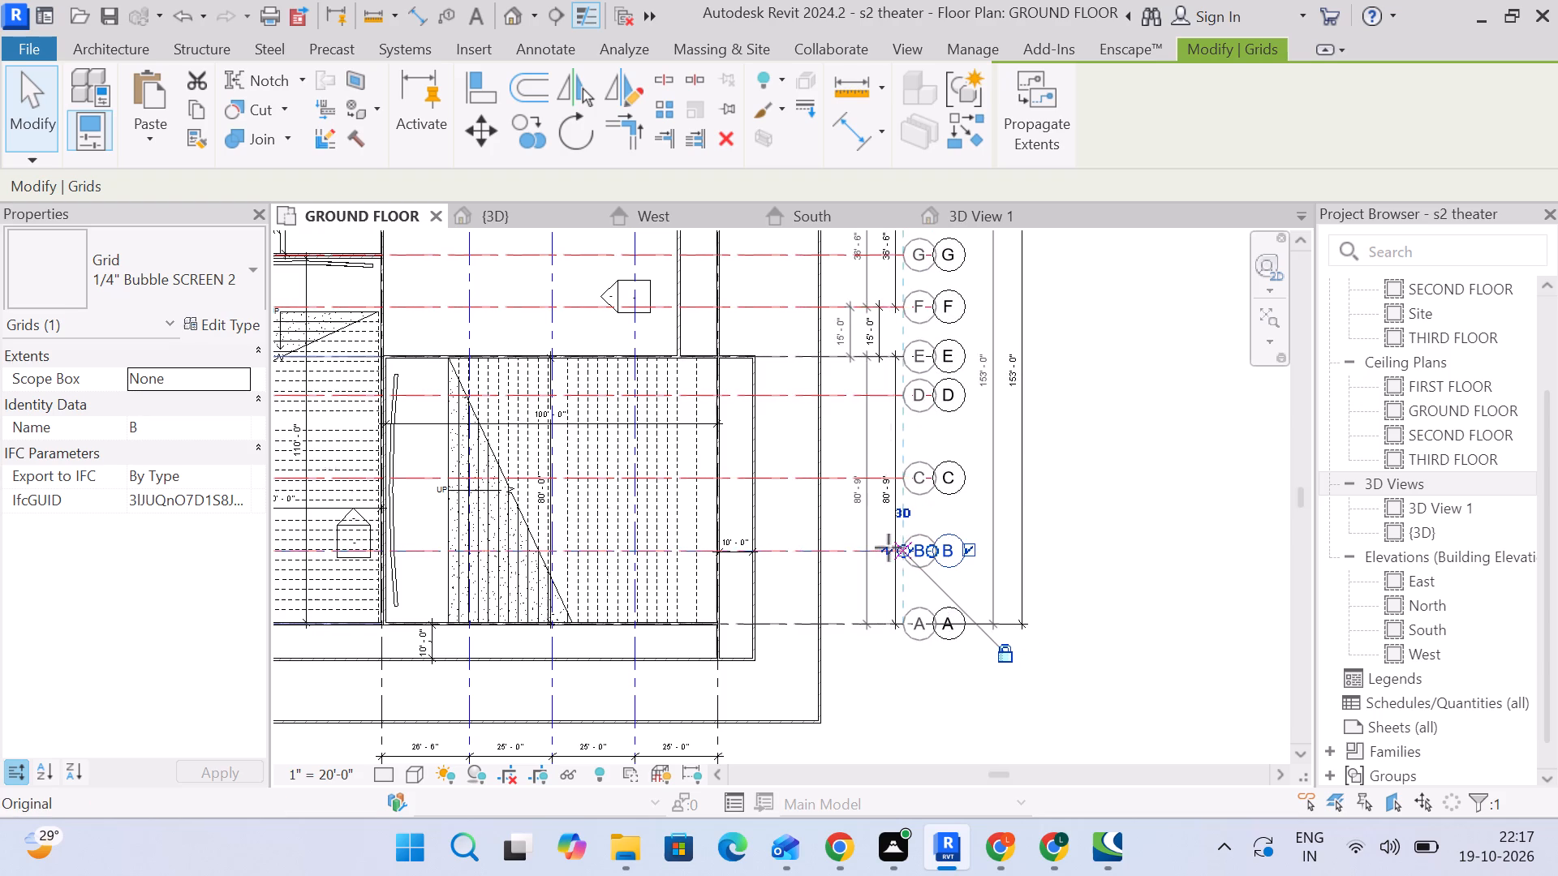
pyautogui.moveTo(889, 547); pyautogui.dragTo(902, 545)
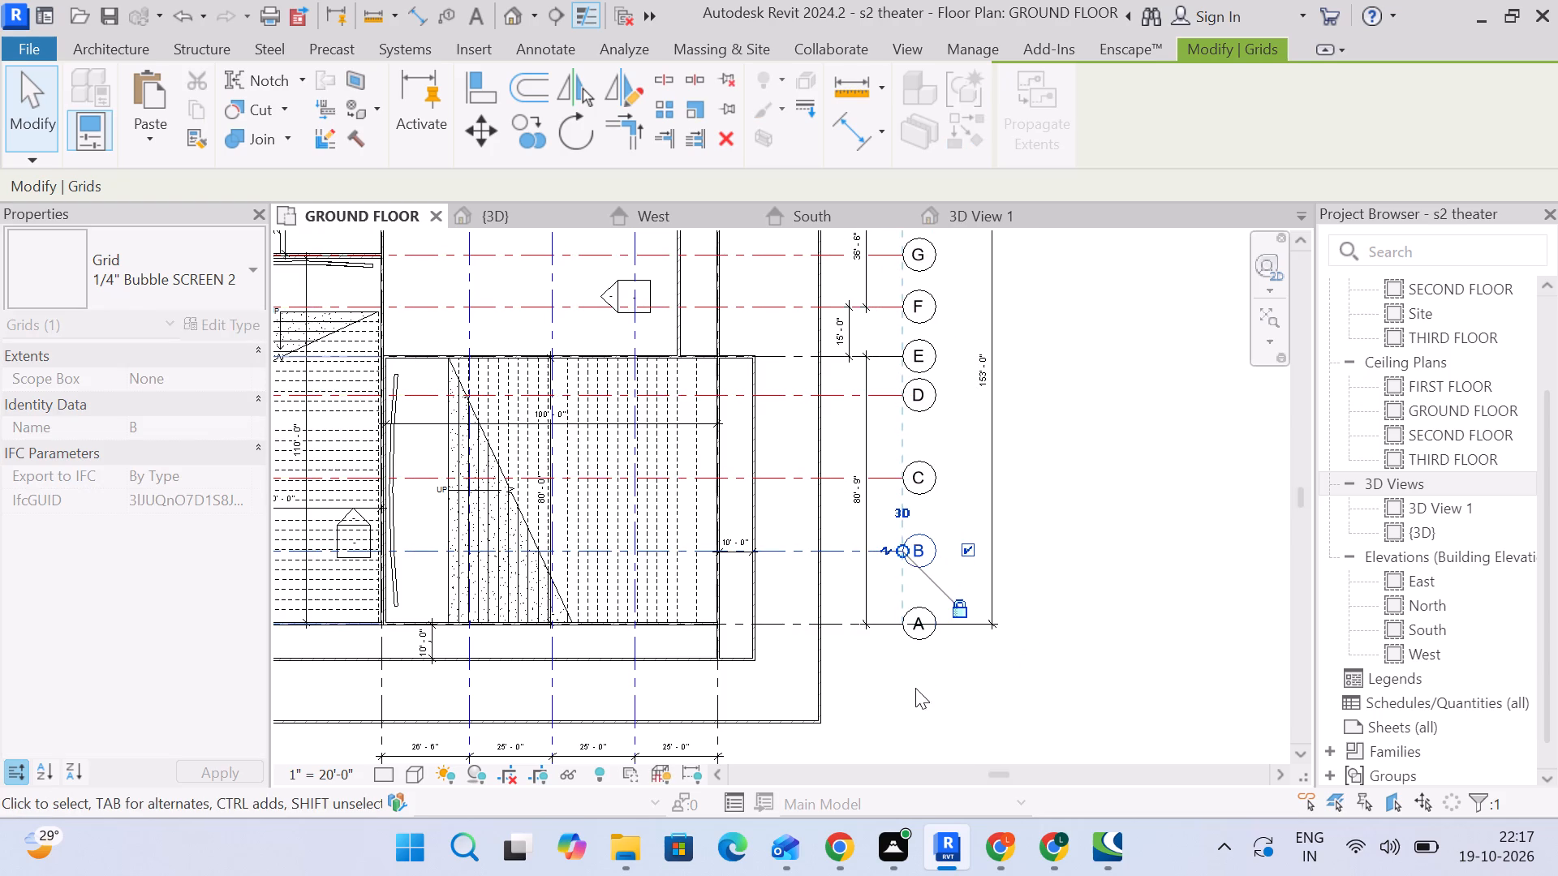
pyautogui.click(896, 700)
# Unlock grid A's right-hand end from the aligned grids and extend its bubble outward beyond the other right-hand bubbles.
pyautogui.click(837, 633)
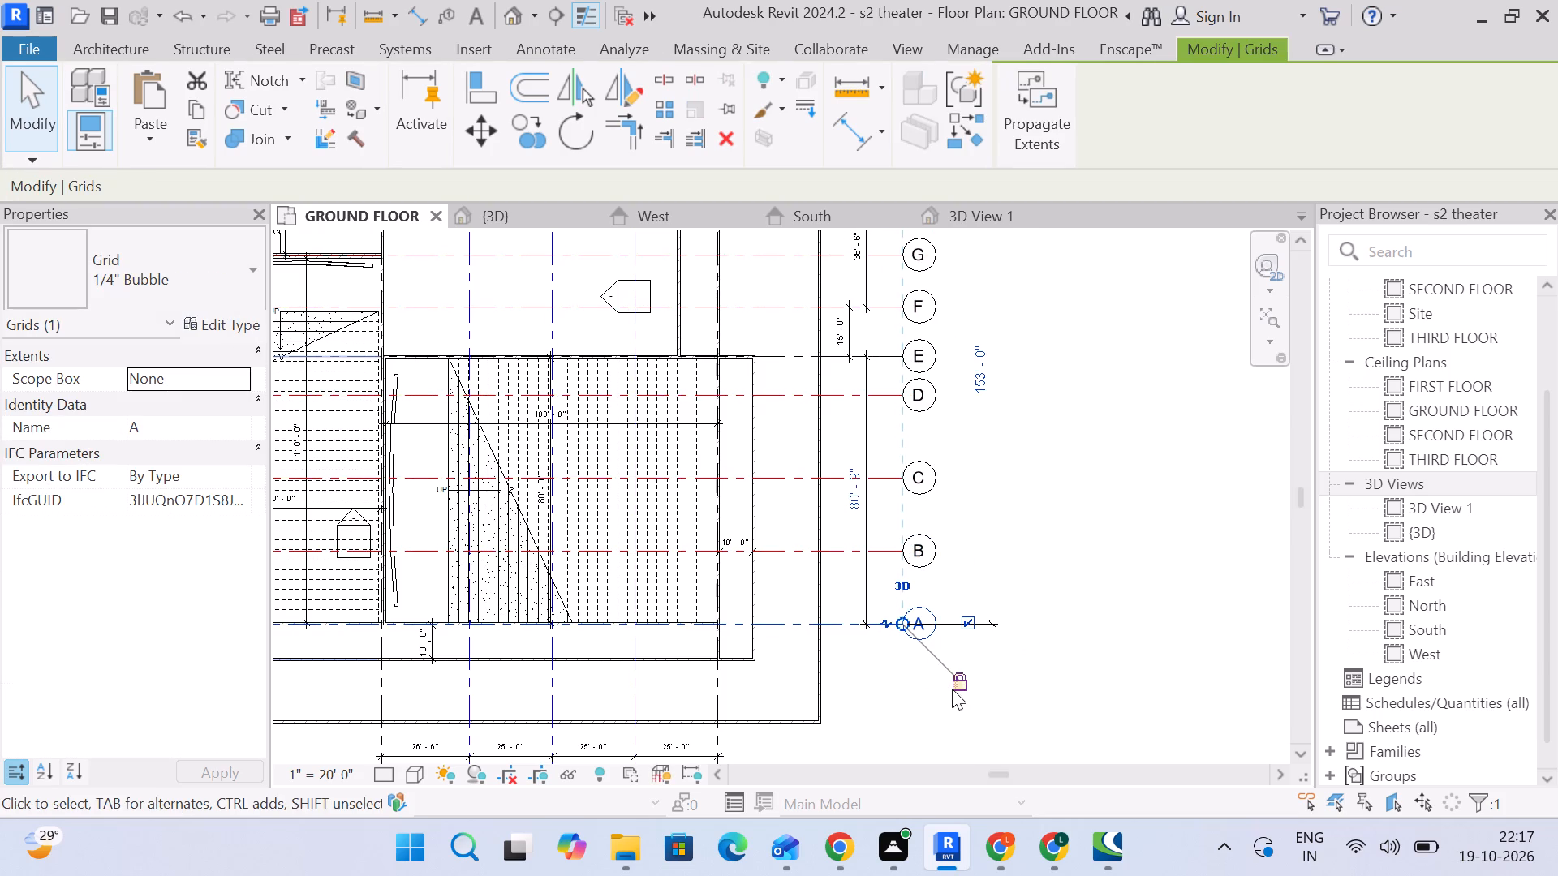
pyautogui.click(953, 679)
pyautogui.moveTo(899, 622); pyautogui.dragTo(932, 623)
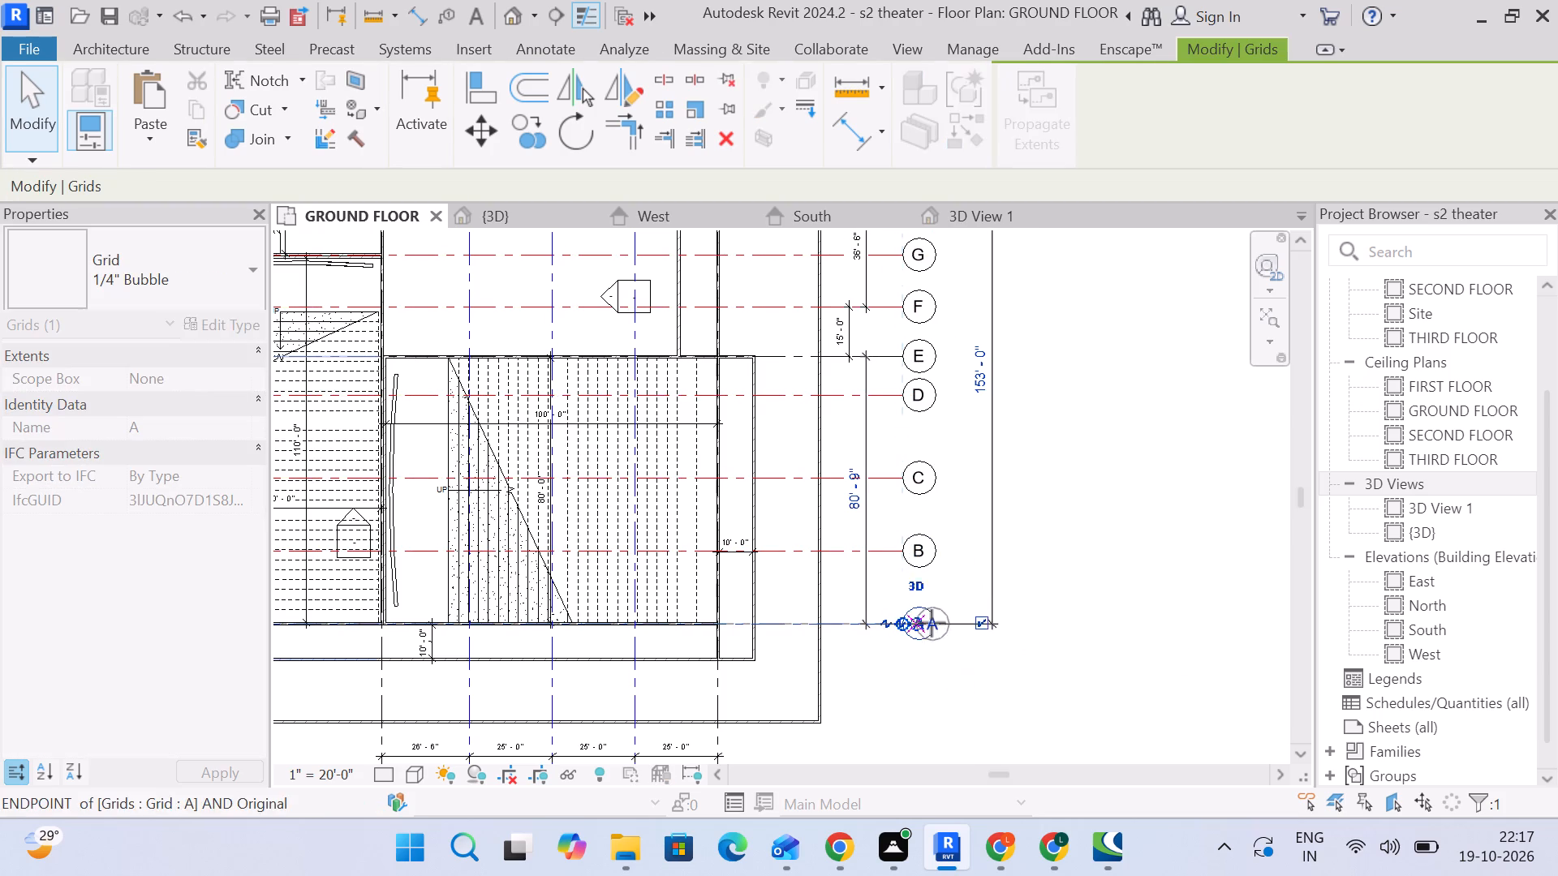
pyautogui.moveTo(932, 623); pyautogui.dragTo(964, 627)
pyautogui.click(927, 680)
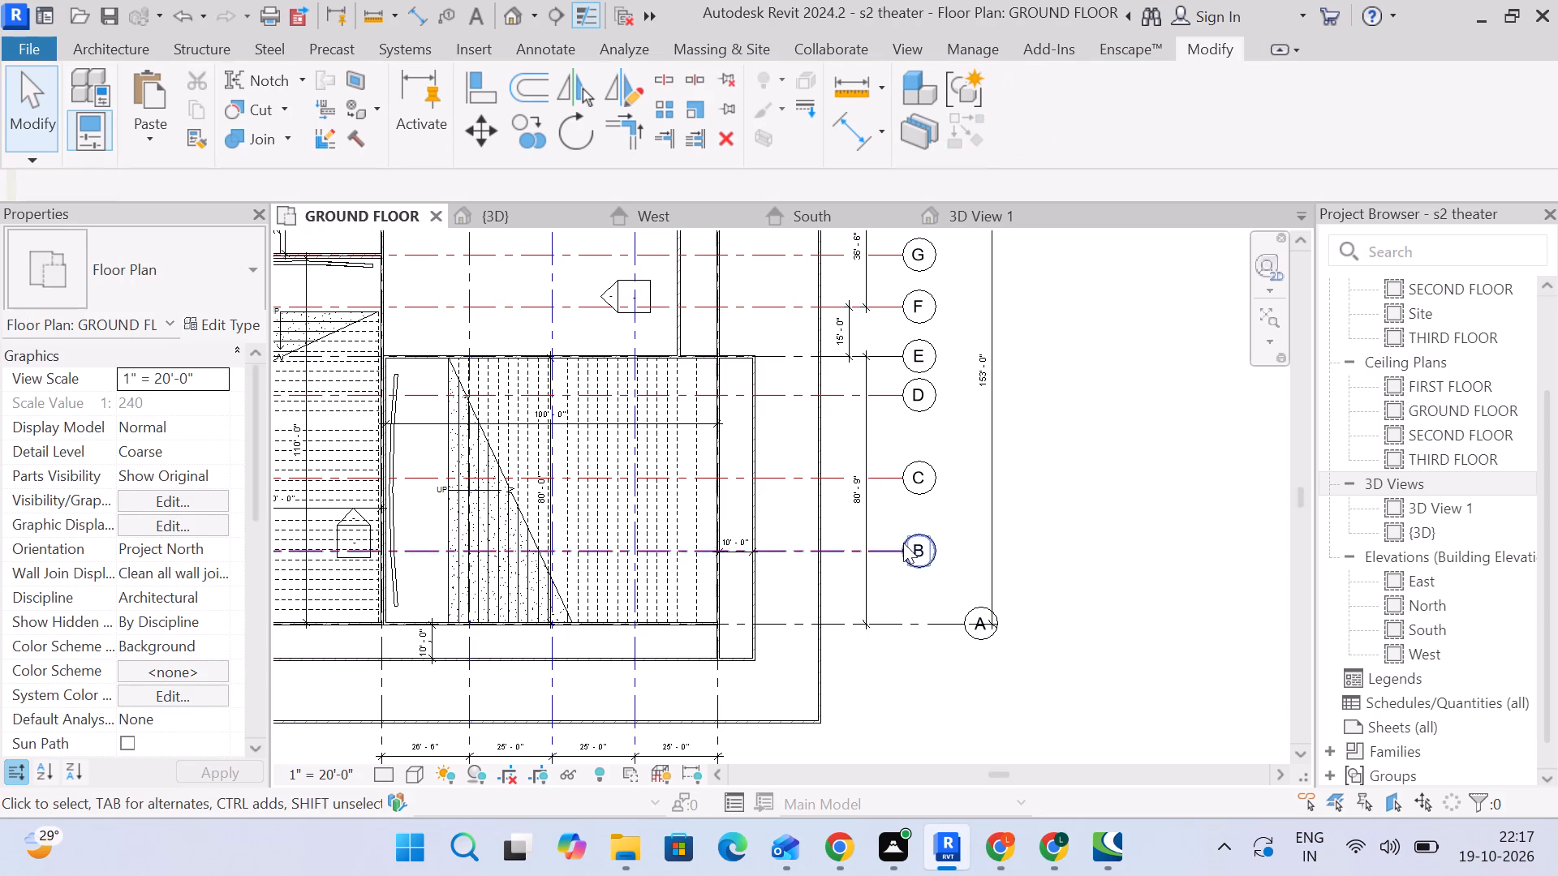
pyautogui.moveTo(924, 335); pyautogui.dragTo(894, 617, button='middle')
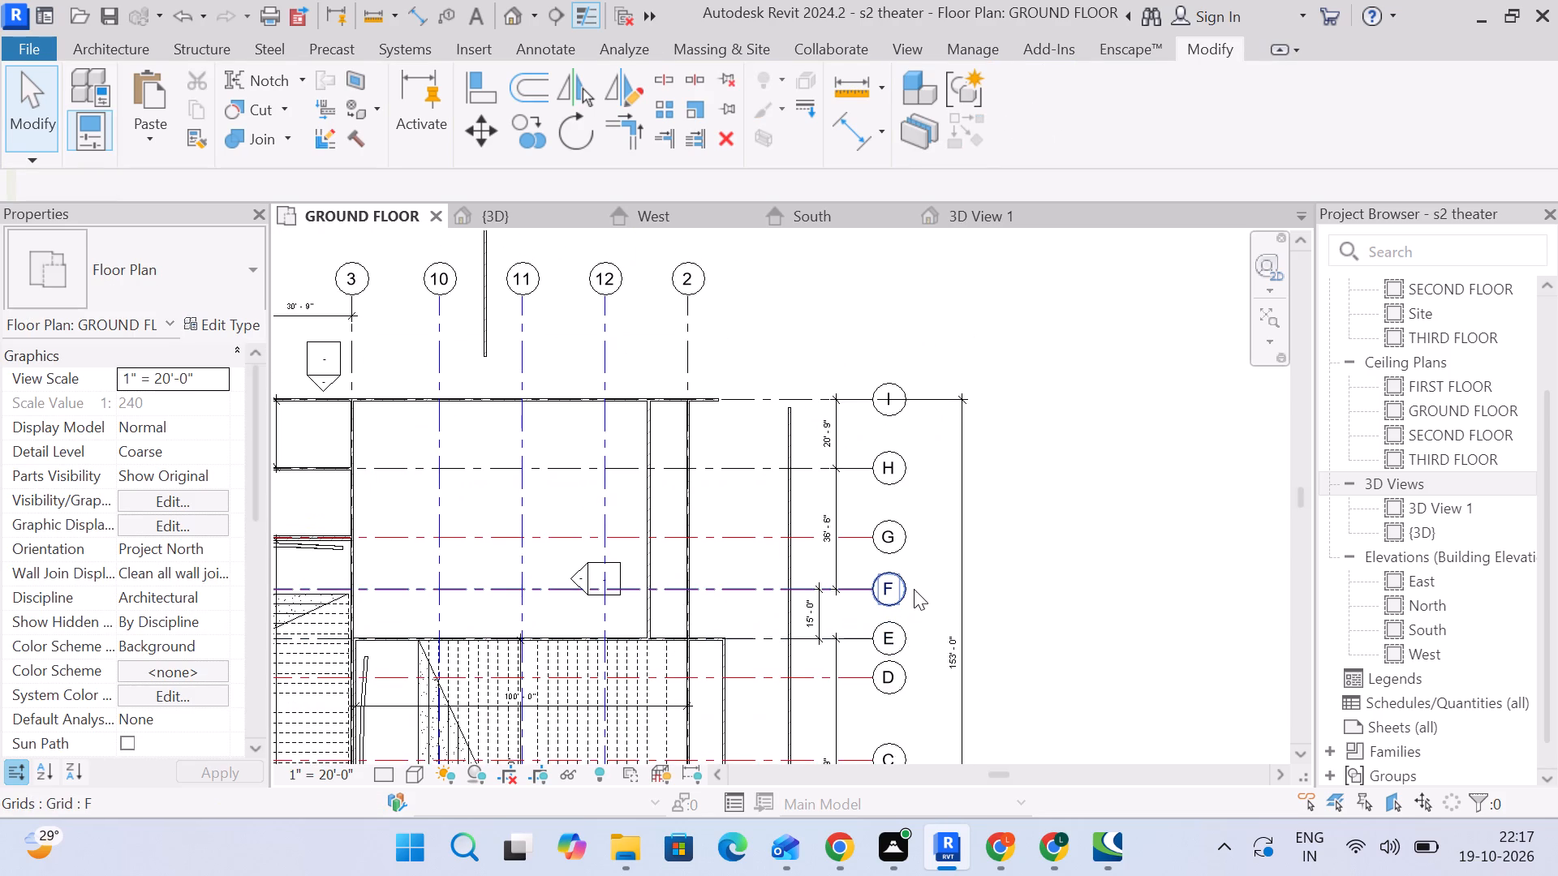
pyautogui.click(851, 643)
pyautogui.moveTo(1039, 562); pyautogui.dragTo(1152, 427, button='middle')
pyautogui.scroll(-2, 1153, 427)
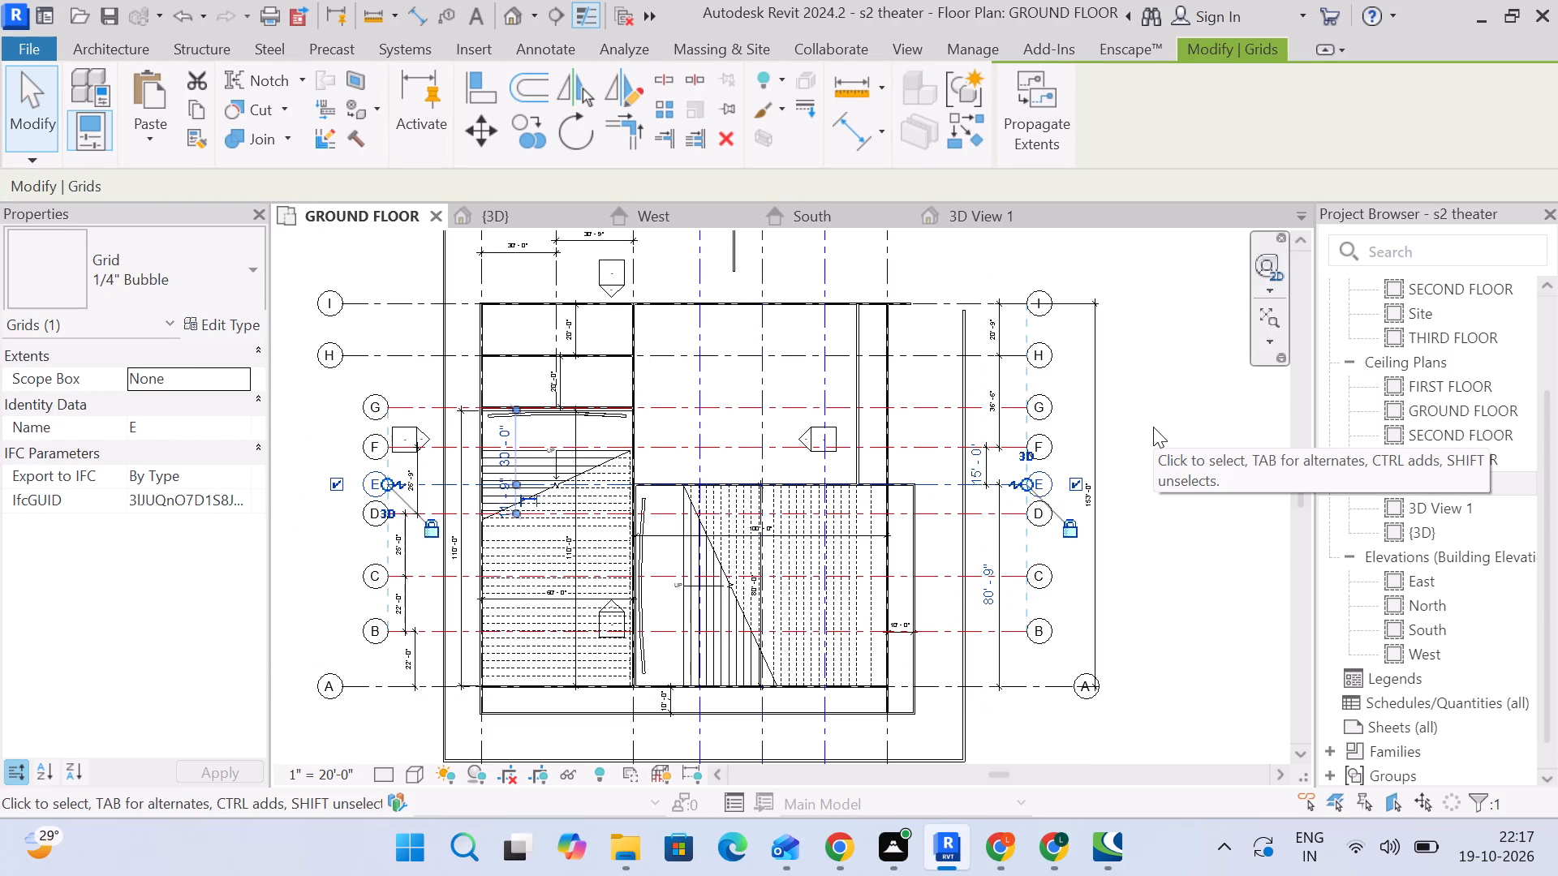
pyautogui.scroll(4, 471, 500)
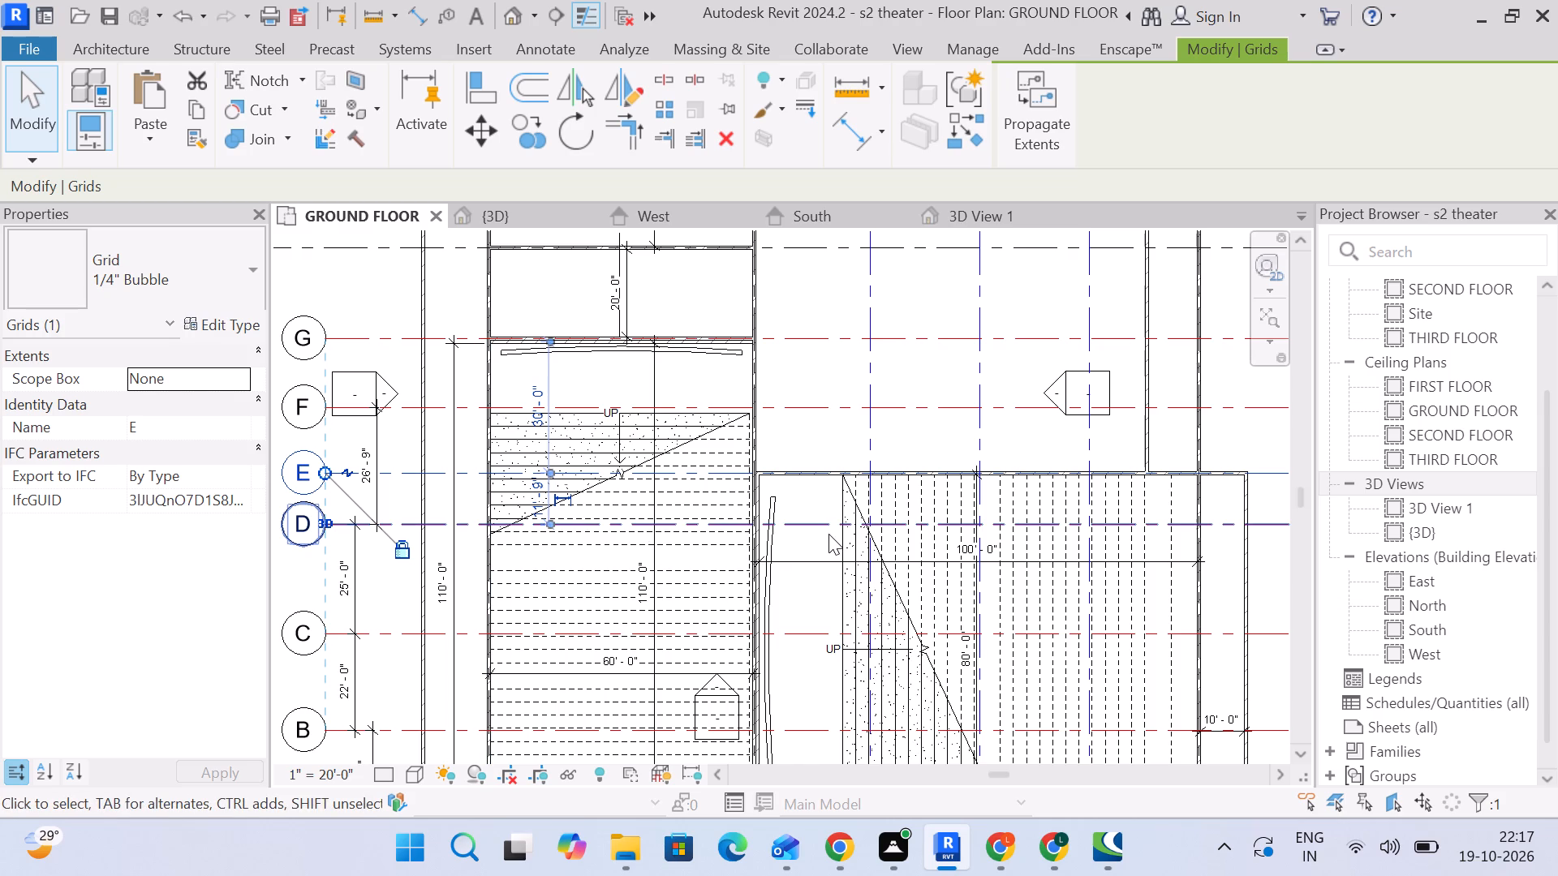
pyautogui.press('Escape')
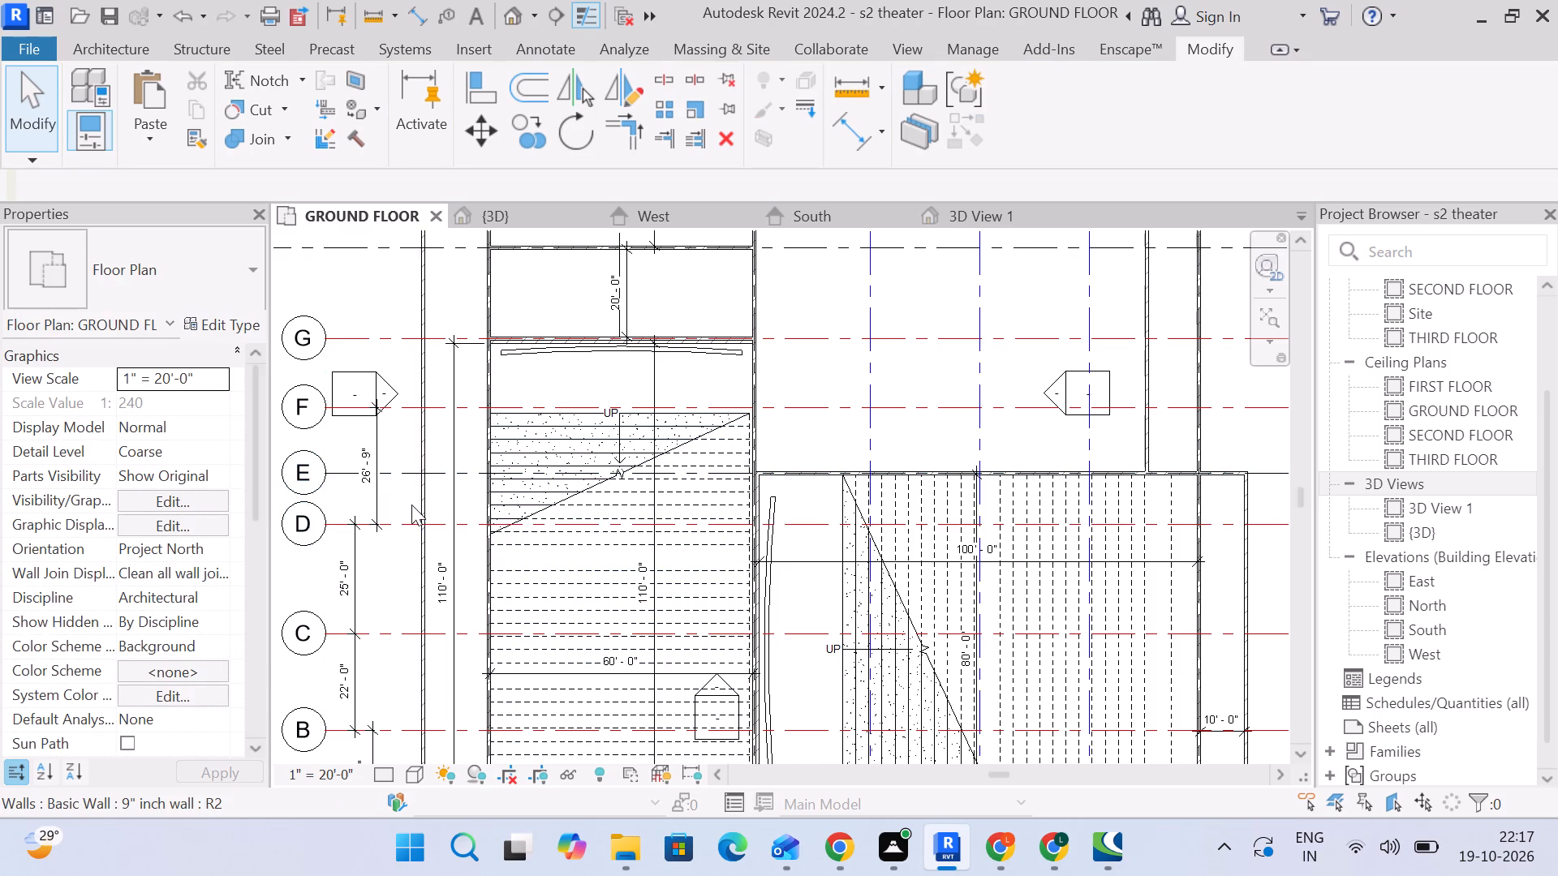
# Unlock grid H's right-hand end from the aligned grids and extend its bubble outward into line with grid A's bubble.
pyautogui.scroll(-3, 414, 504)
pyautogui.moveTo(790, 516); pyautogui.dragTo(647, 464, button='middle')
pyautogui.scroll(1, 914, 434)
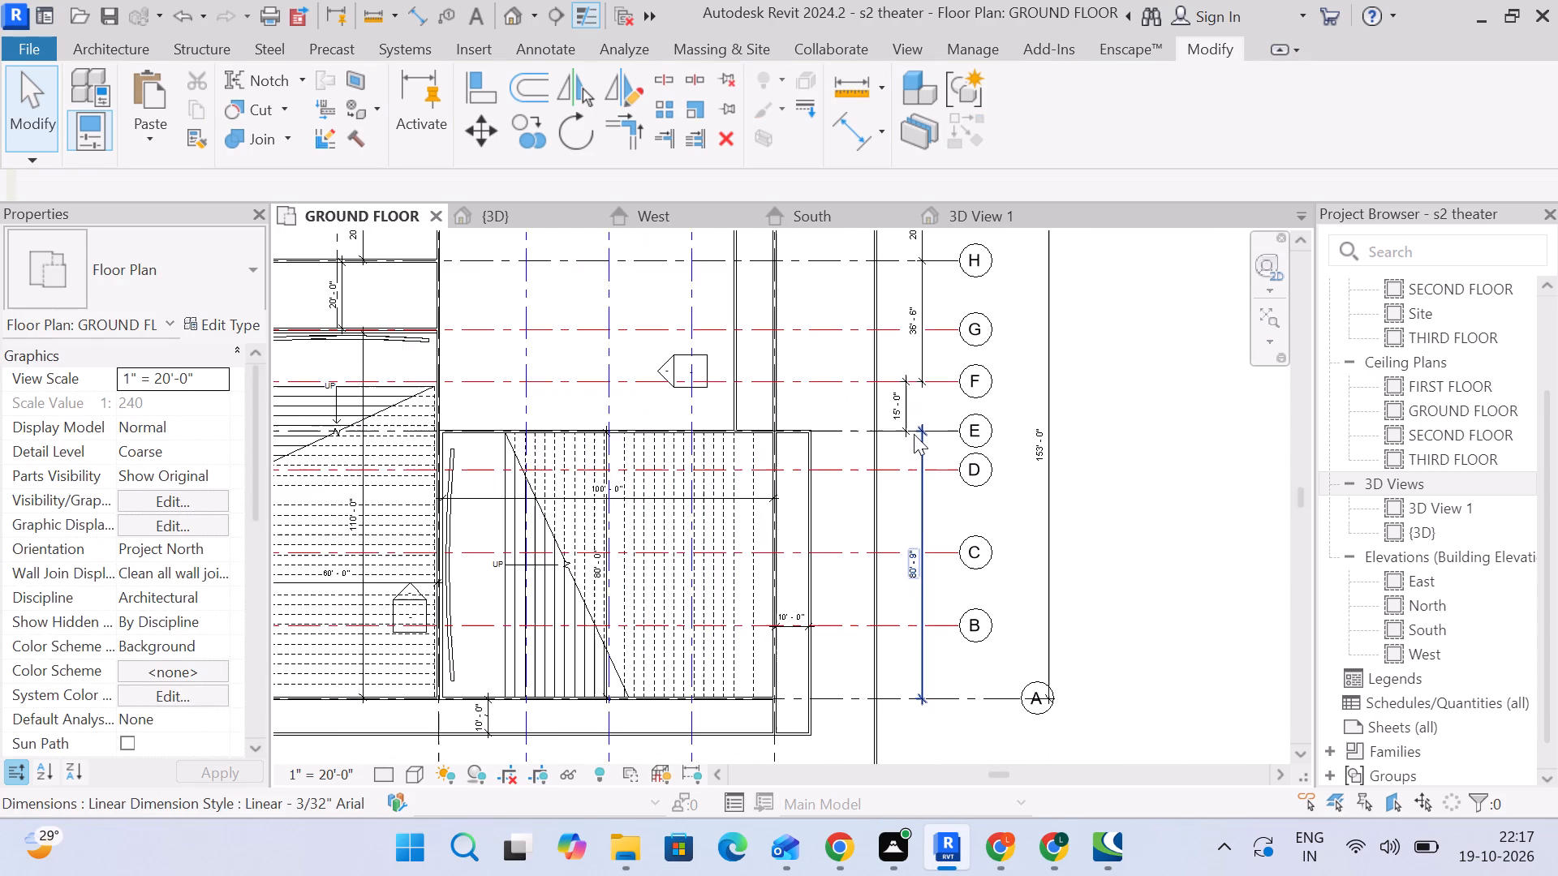
pyautogui.click(943, 384)
pyautogui.moveTo(950, 409); pyautogui.dragTo(950, 418, button='middle')
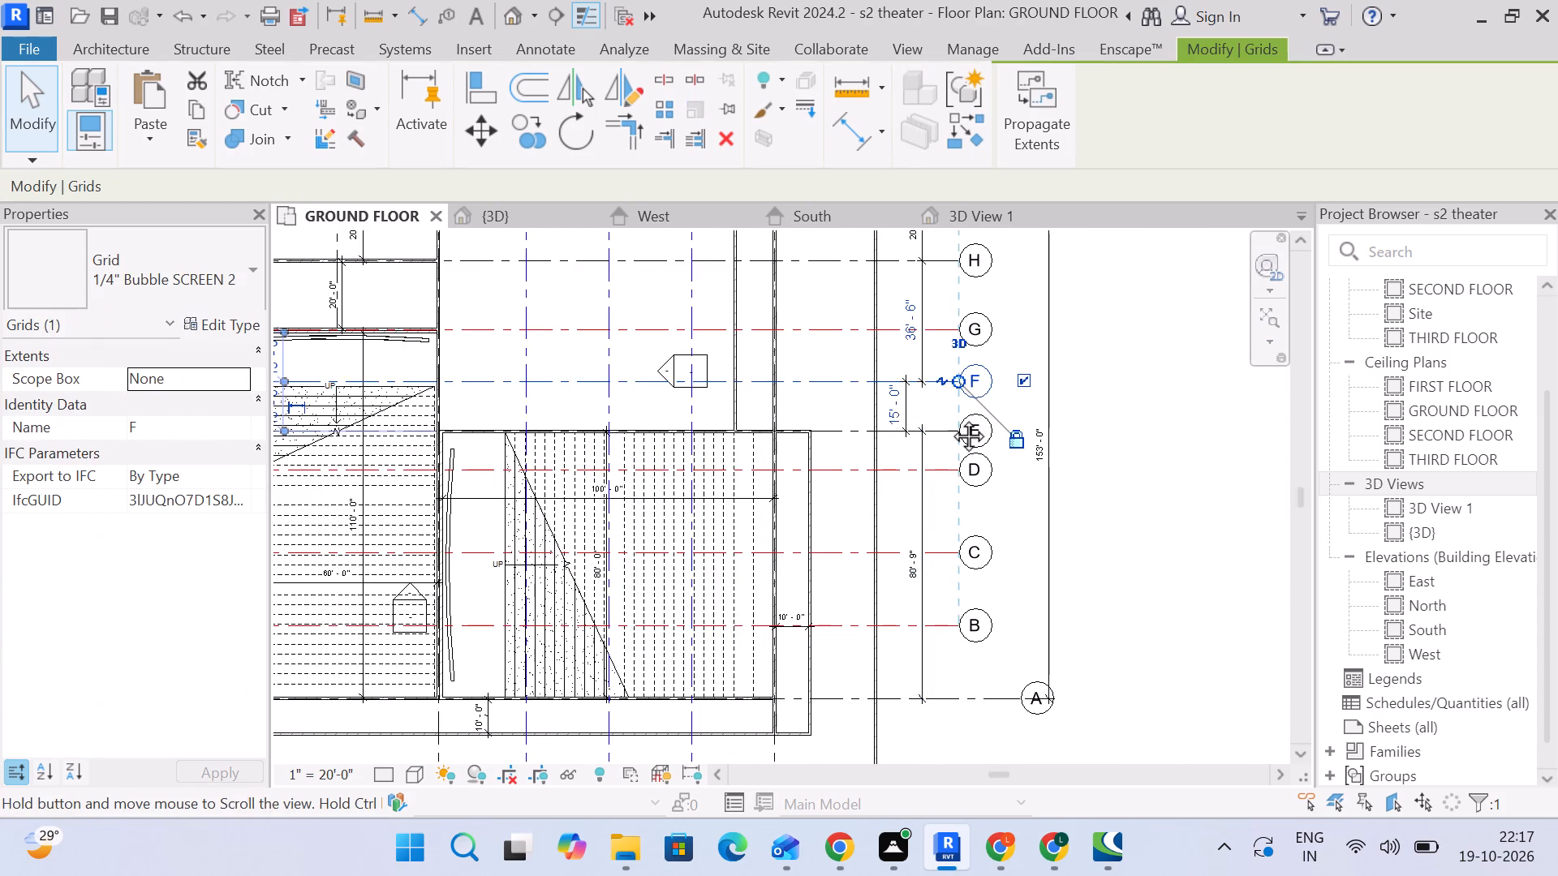
pyautogui.moveTo(950, 418); pyautogui.dragTo(933, 552, button='middle')
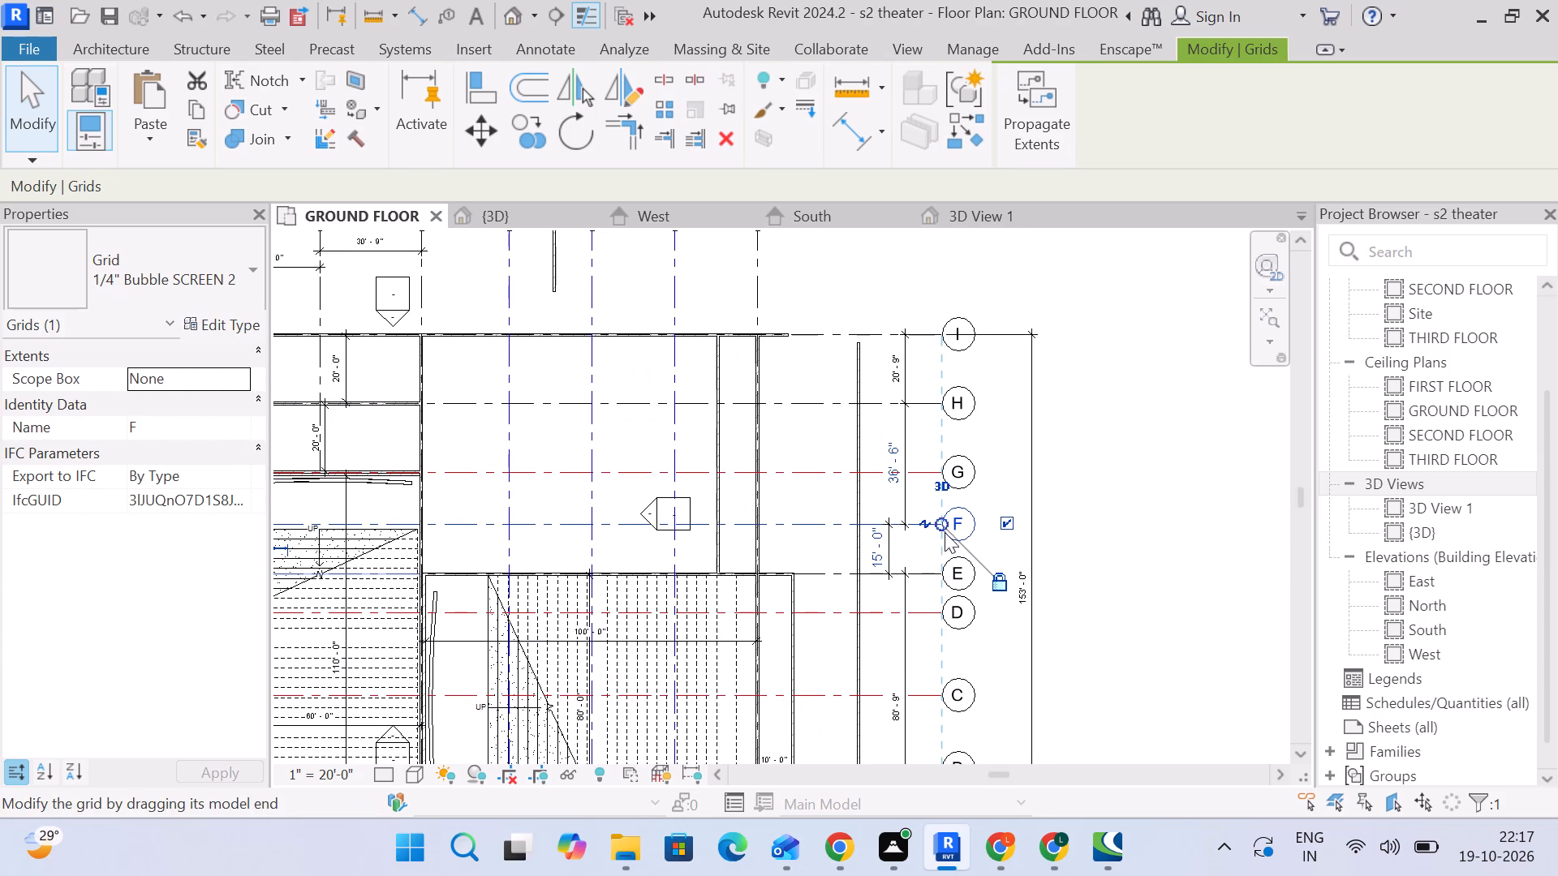
pyautogui.click(927, 413)
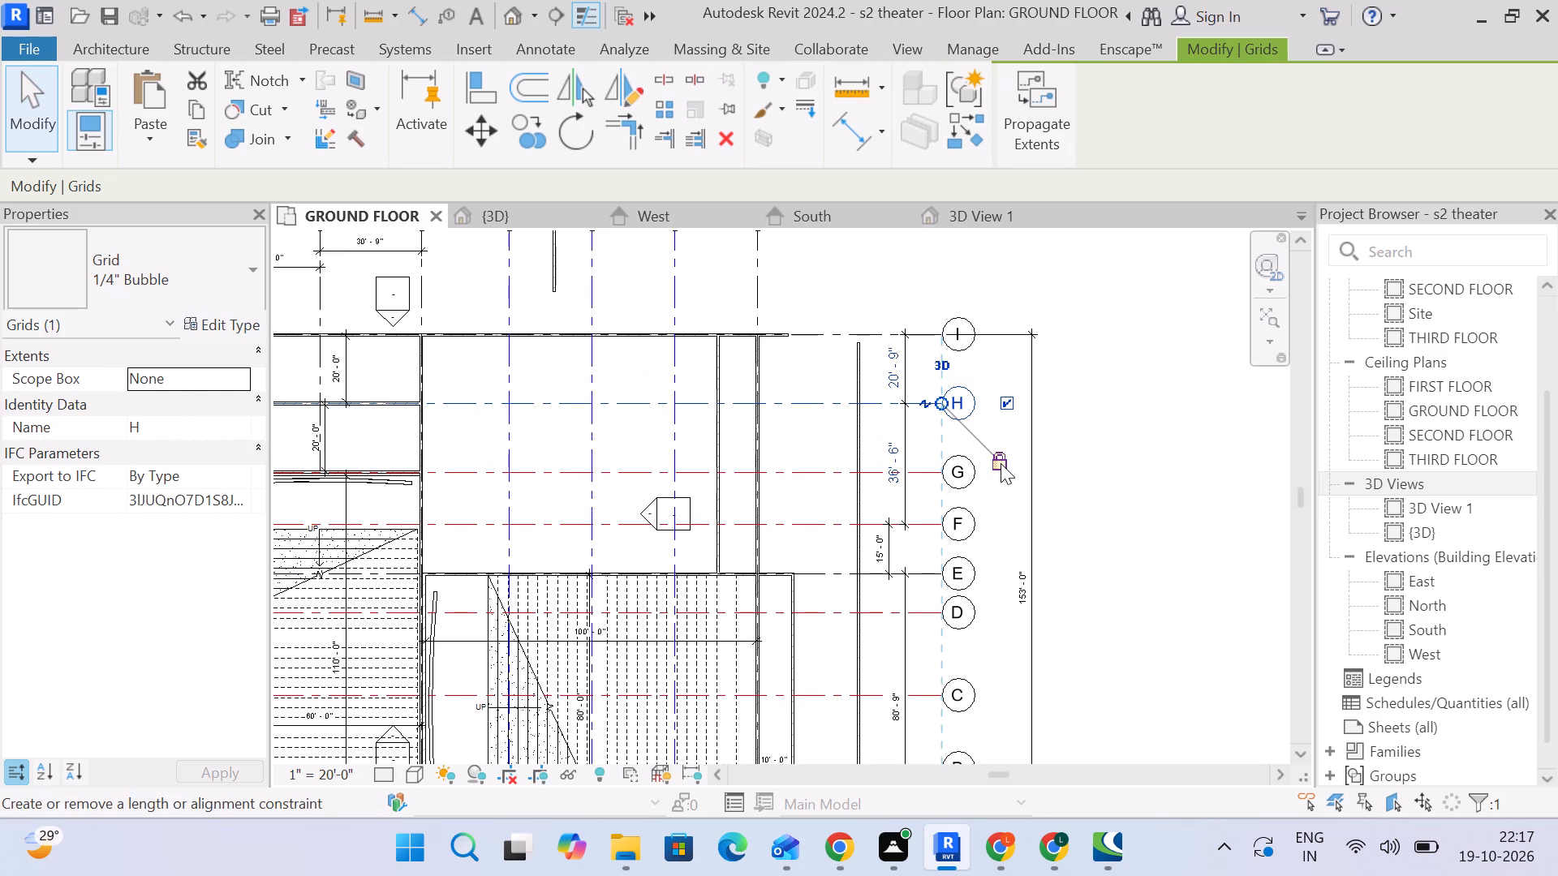
pyautogui.click(1001, 463)
pyautogui.moveTo(939, 396); pyautogui.dragTo(969, 396)
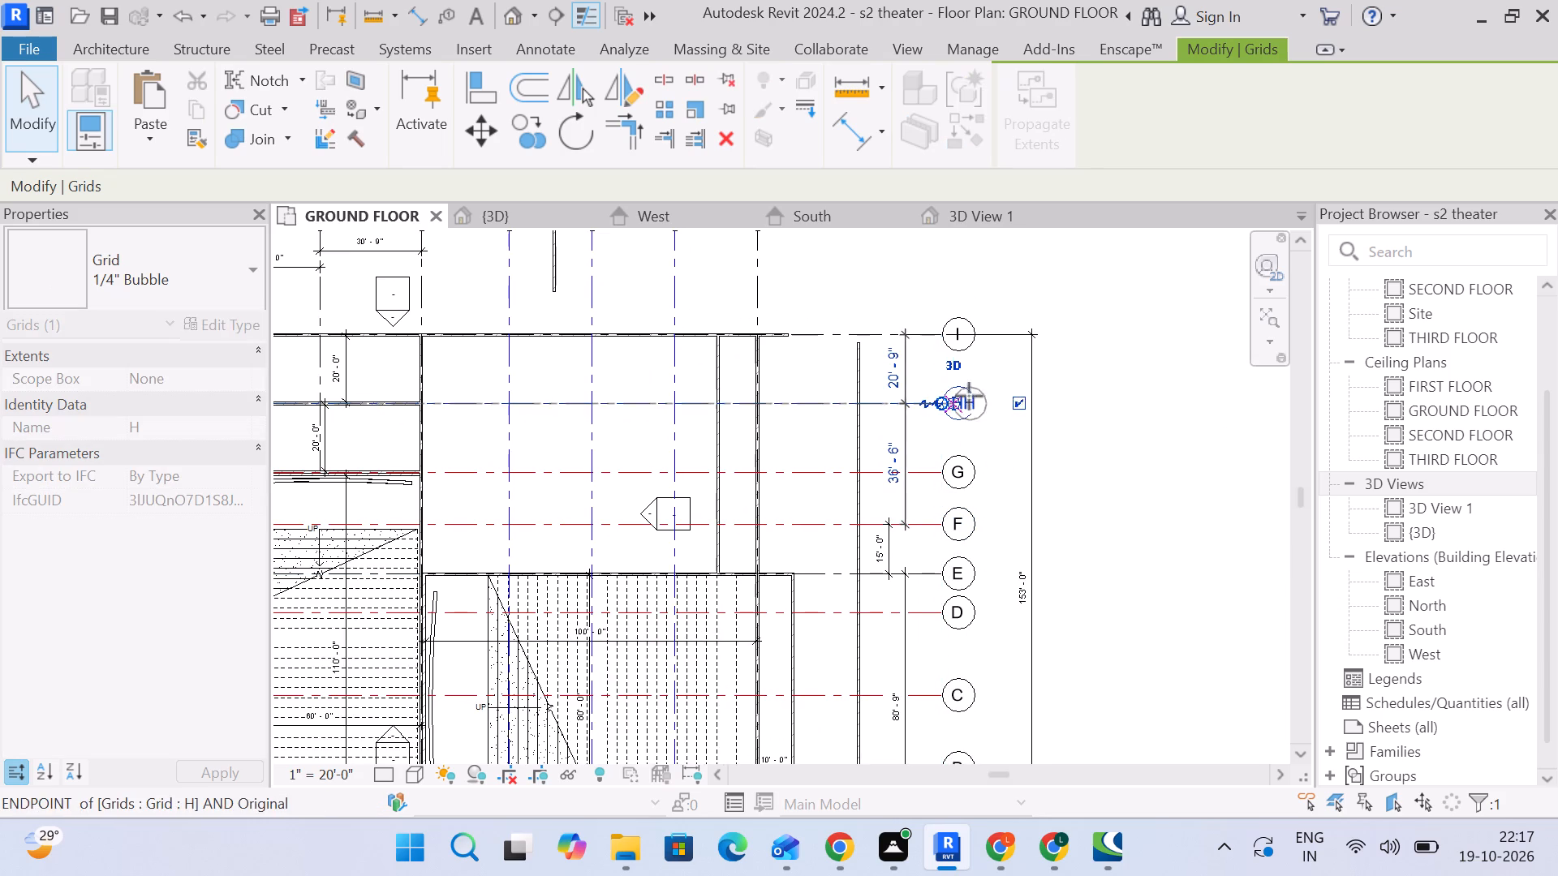
pyautogui.moveTo(969, 396); pyautogui.dragTo(1008, 393)
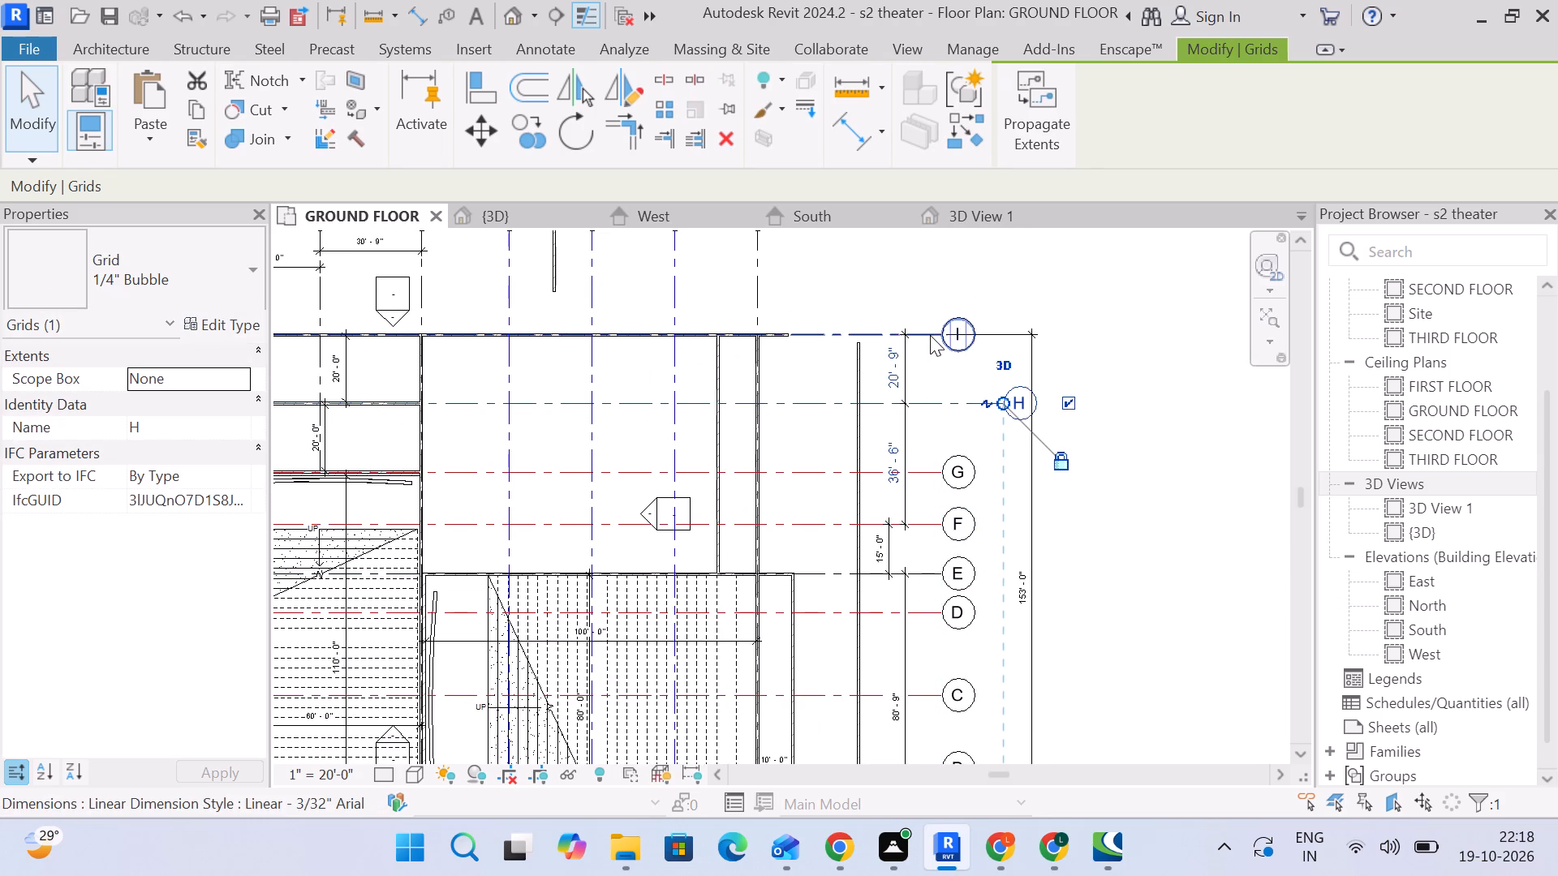
# Unlock grid I's right-hand end from the aligned grids and extend its bubble outward into line with grid H.
pyautogui.click(931, 335)
pyautogui.click(998, 389)
pyautogui.moveTo(939, 337); pyautogui.dragTo(1005, 336)
pyautogui.click(1135, 500)
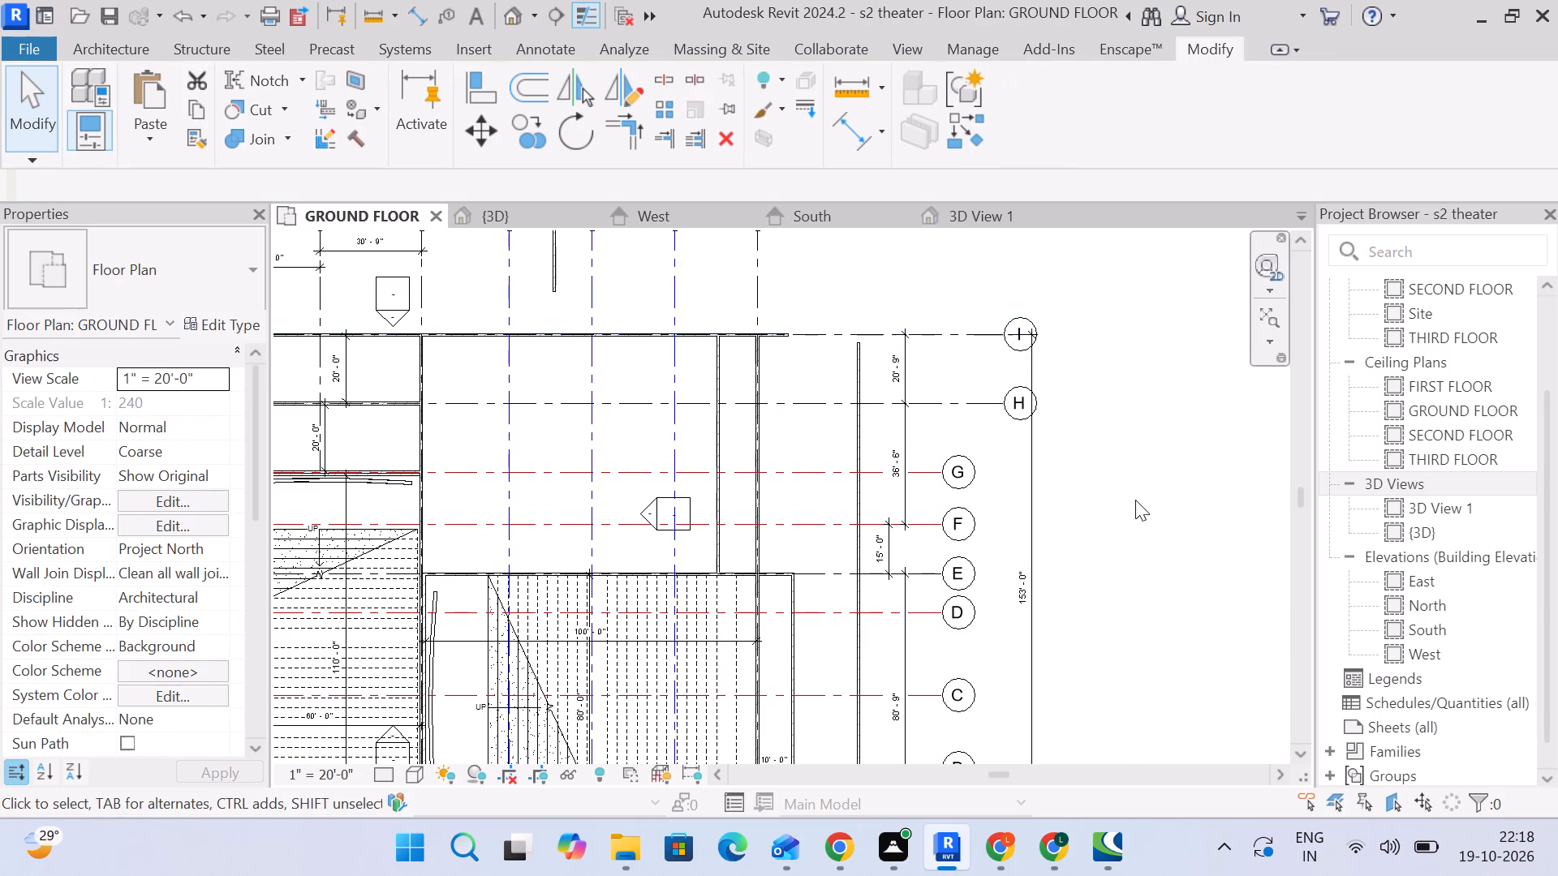
# Unlock grid F's right-hand end from the aligned grids and extend its bubble outward into line with grids H and I.
pyautogui.scroll(-4, 1135, 500)
pyautogui.moveTo(1129, 505); pyautogui.dragTo(1095, 438, button='middle')
pyautogui.scroll(1, 591, 426)
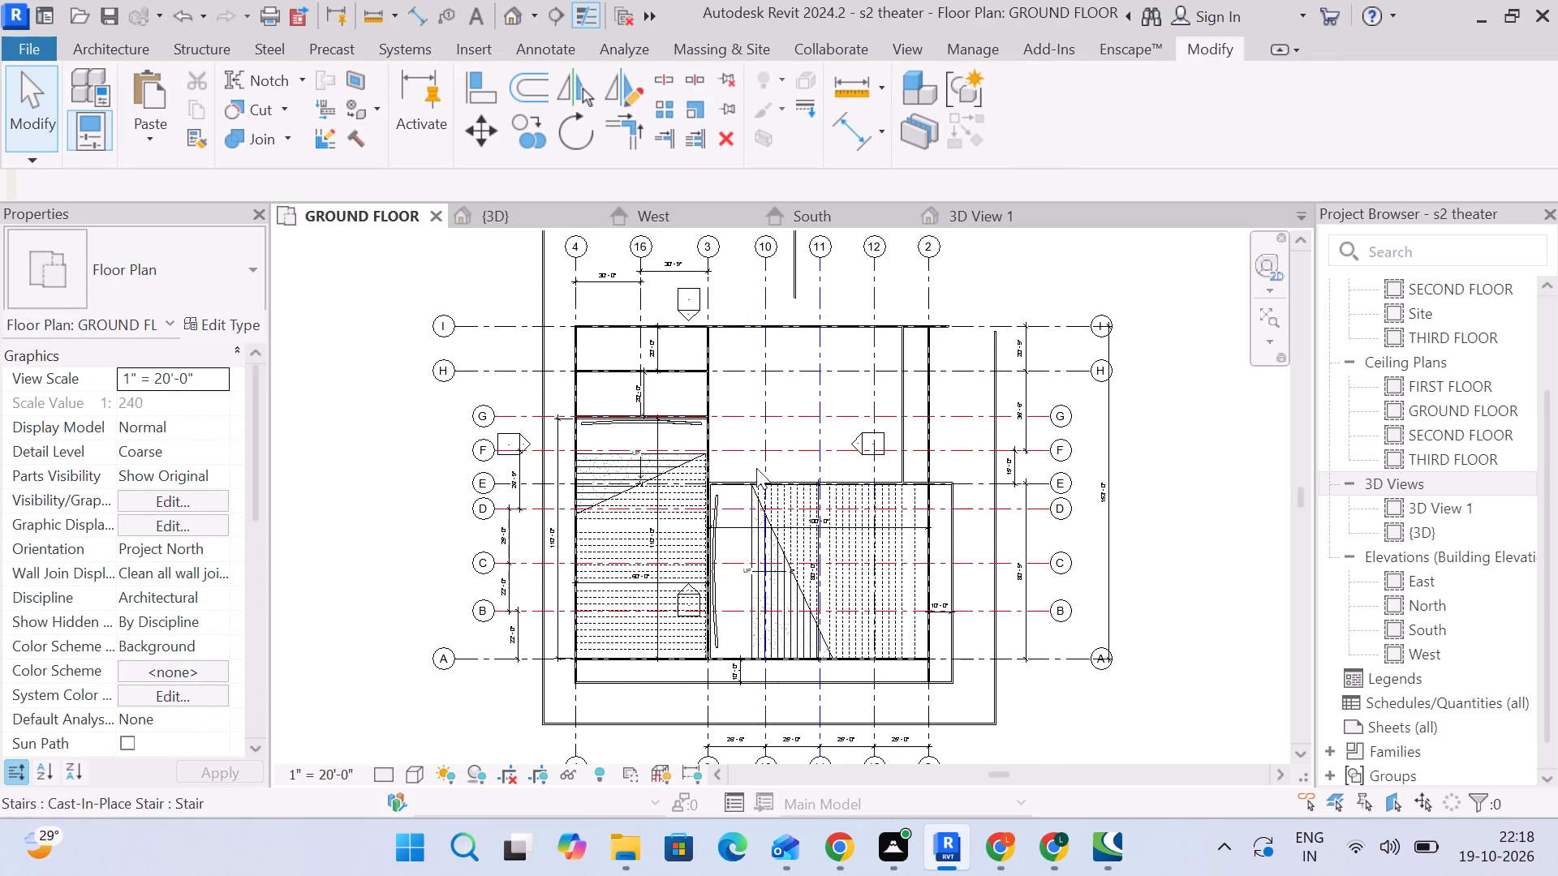
pyautogui.scroll(1, 874, 432)
pyautogui.scroll(2, 982, 424)
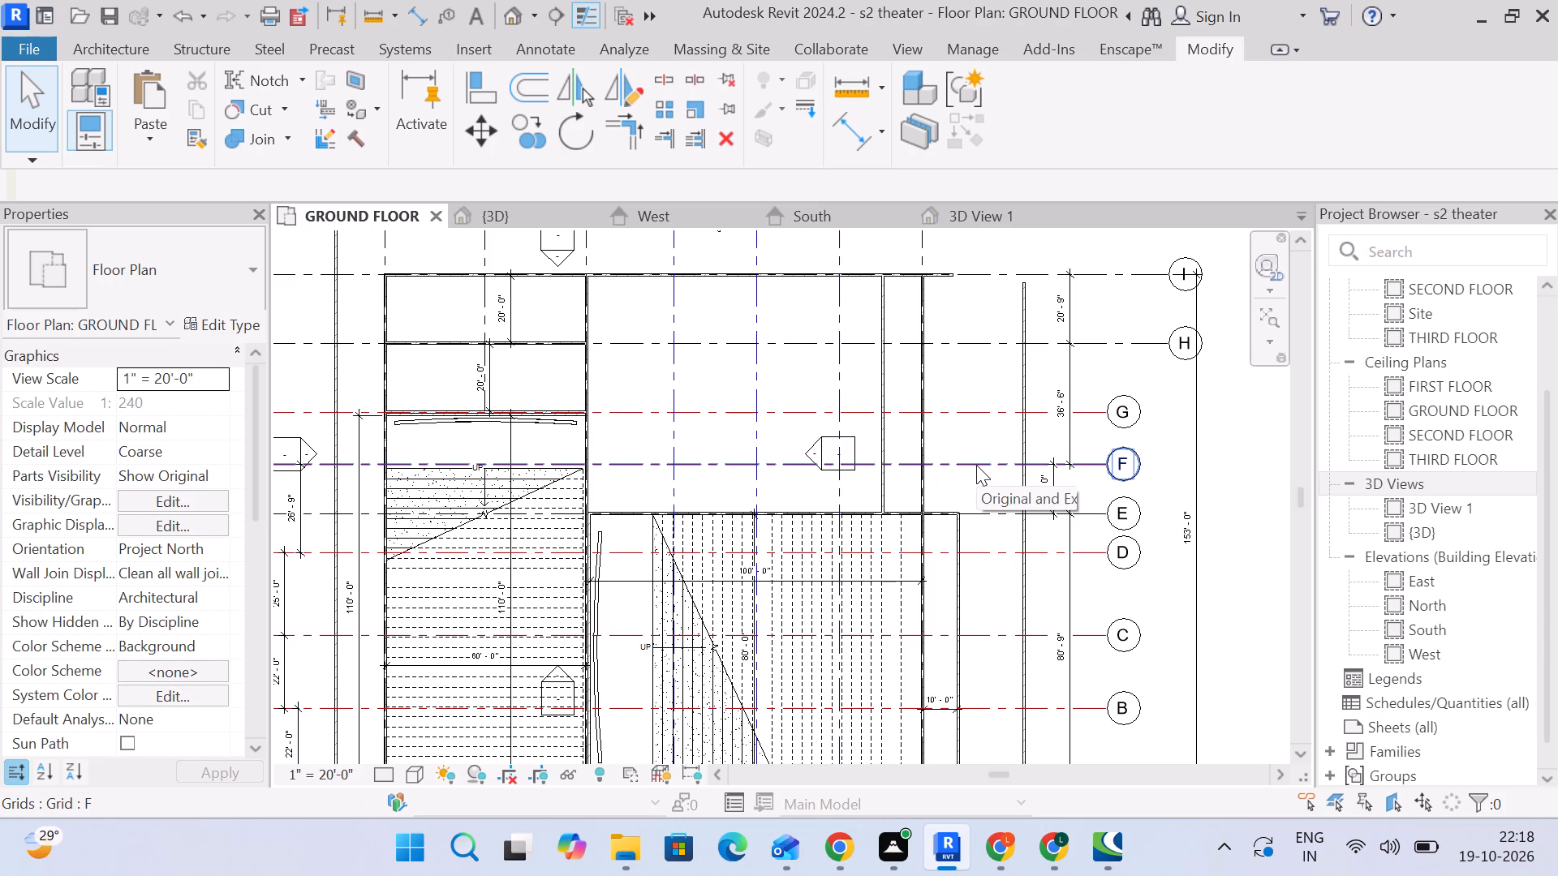
pyautogui.click(977, 465)
pyautogui.moveTo(1015, 487); pyautogui.dragTo(972, 471, button='middle')
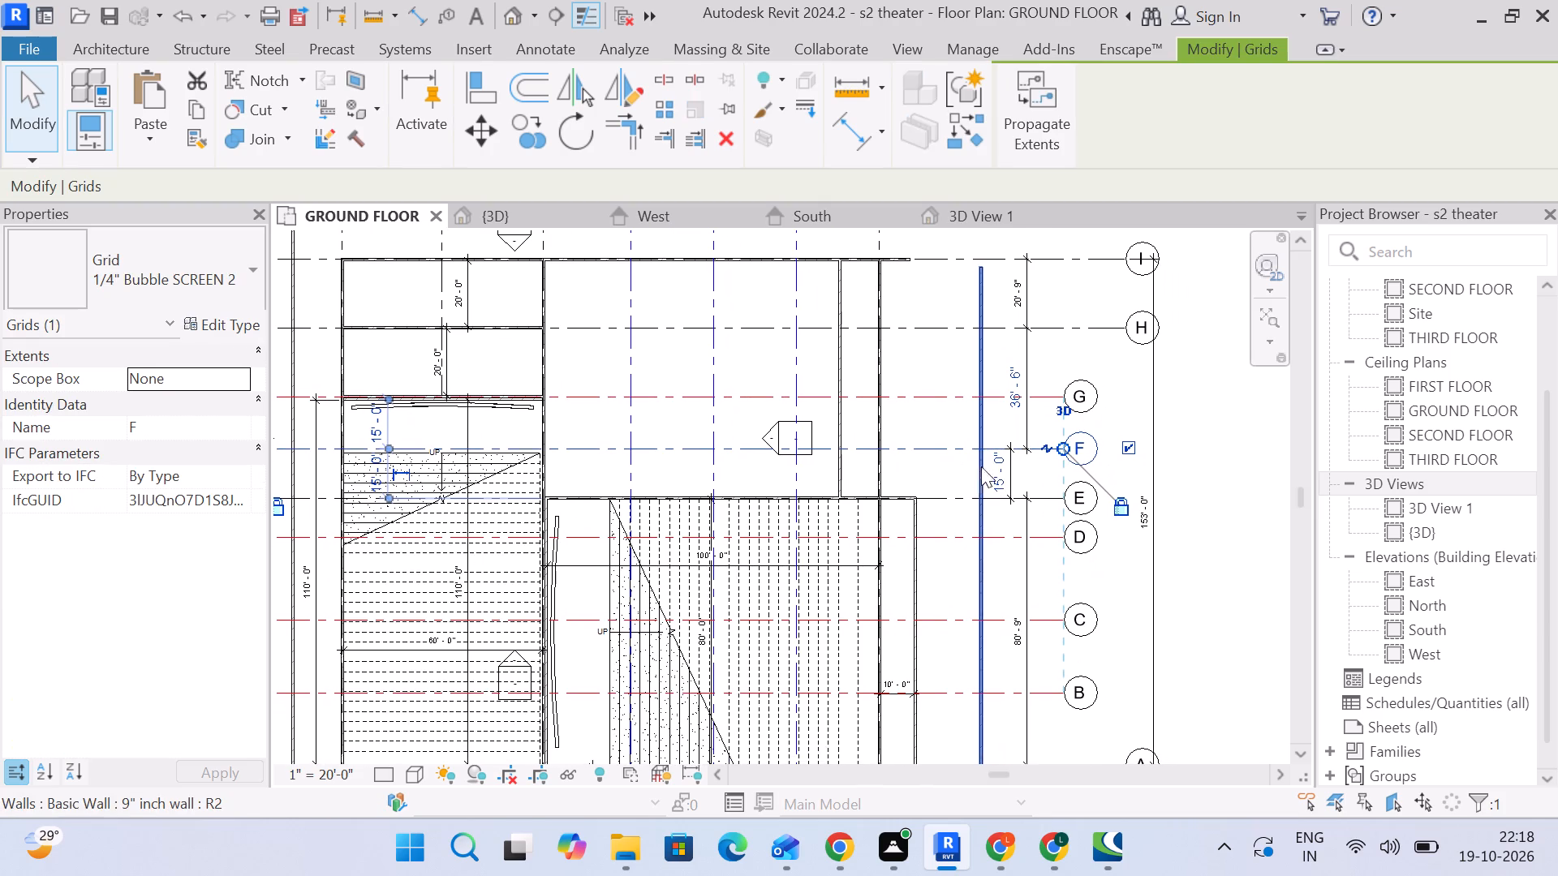
pyautogui.moveTo(1057, 447); pyautogui.dragTo(1130, 449)
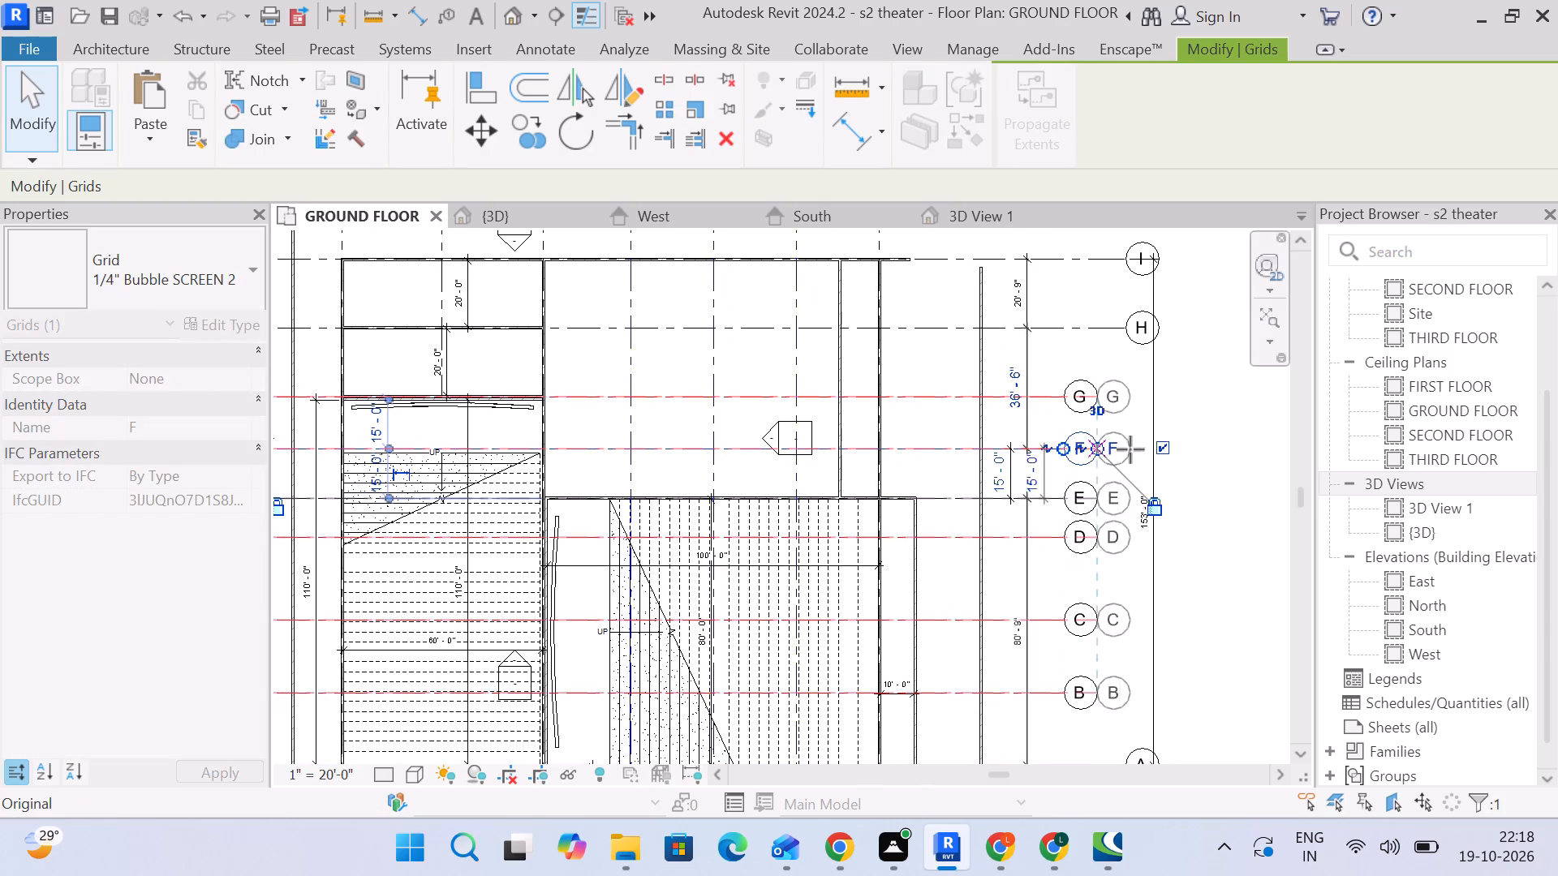
pyautogui.moveTo(1130, 449); pyautogui.dragTo(1071, 453)
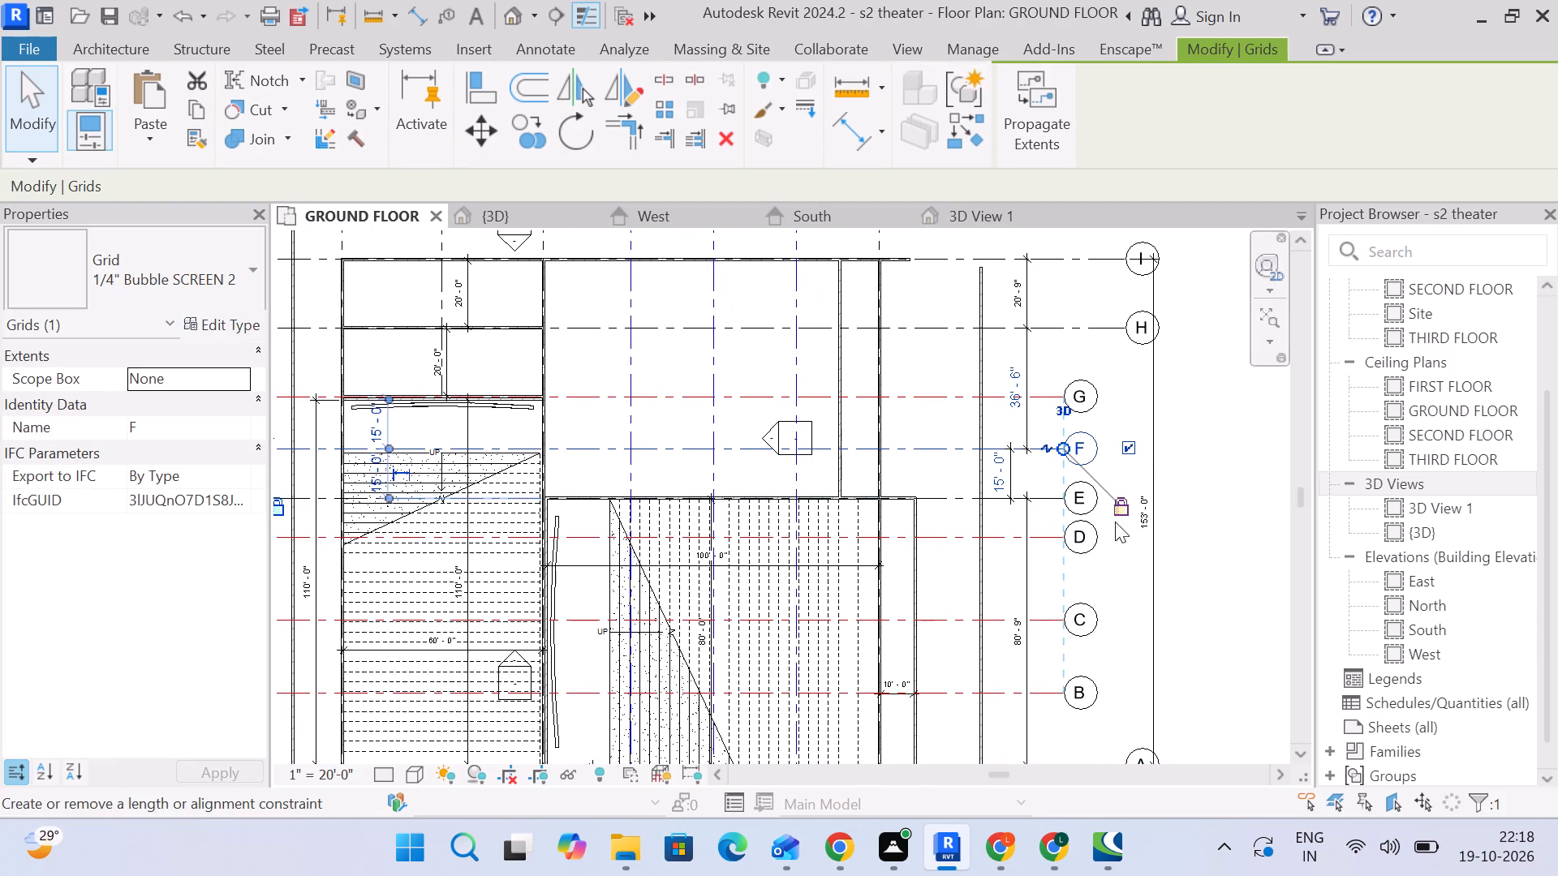
pyautogui.click(1133, 512)
pyautogui.moveTo(1061, 449); pyautogui.dragTo(1137, 457)
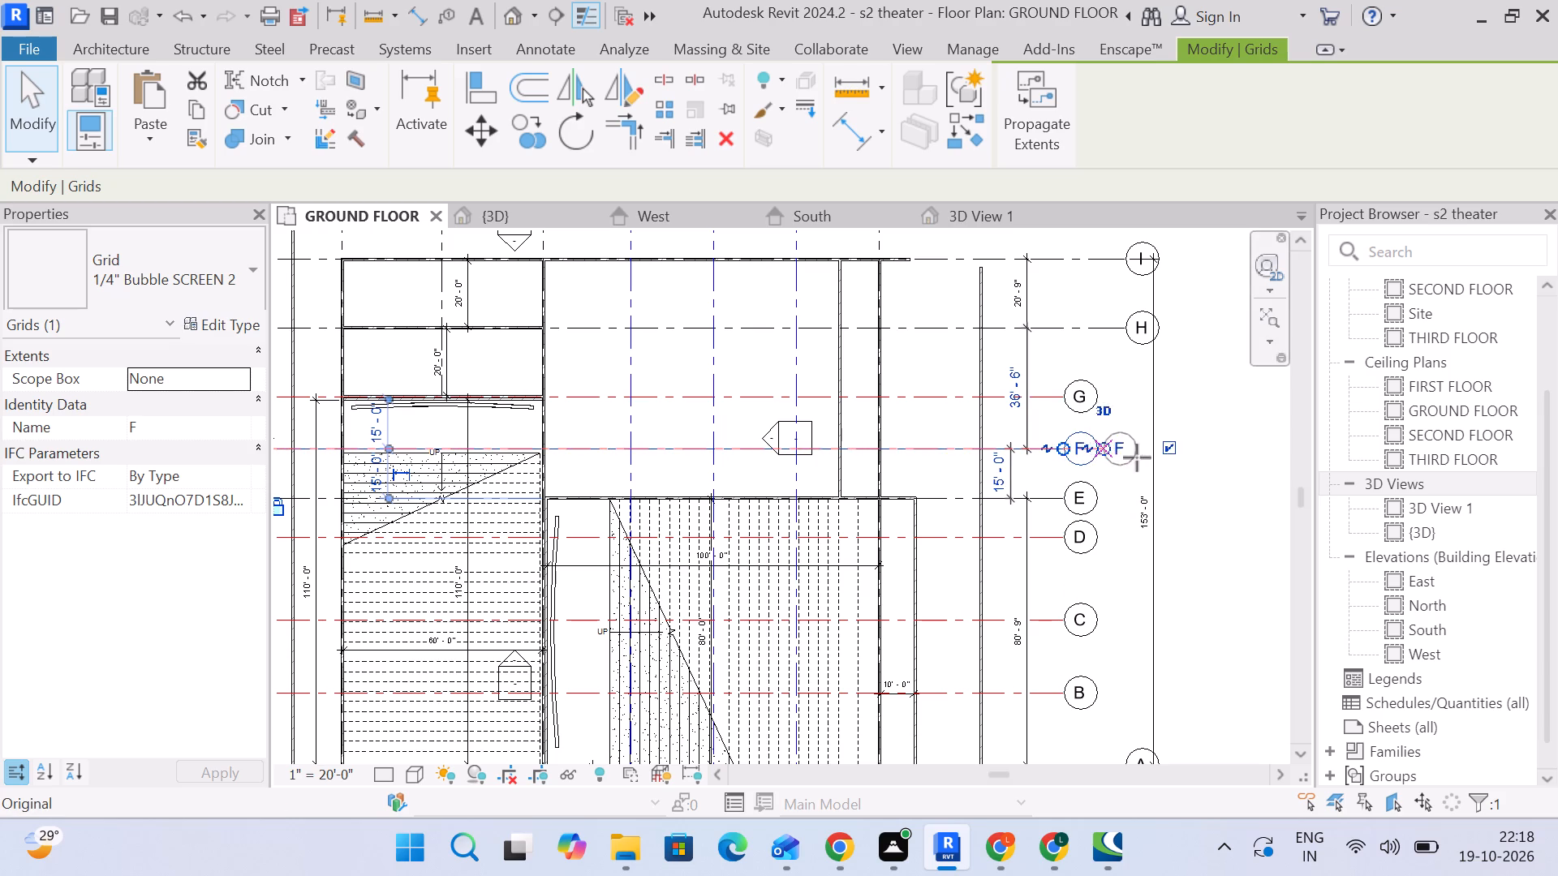
pyautogui.moveTo(1137, 457); pyautogui.dragTo(1130, 453)
pyautogui.click(1203, 546)
# Move the overall dimension between grids A and I outward, clear of the extended right-hand grid bubbles.
pyautogui.scroll(-2, 1203, 548)
pyautogui.moveTo(1194, 547); pyautogui.dragTo(1078, 414, button='middle')
pyautogui.moveTo(1078, 420); pyautogui.dragTo(1087, 507, button='middle')
pyautogui.click(1063, 549)
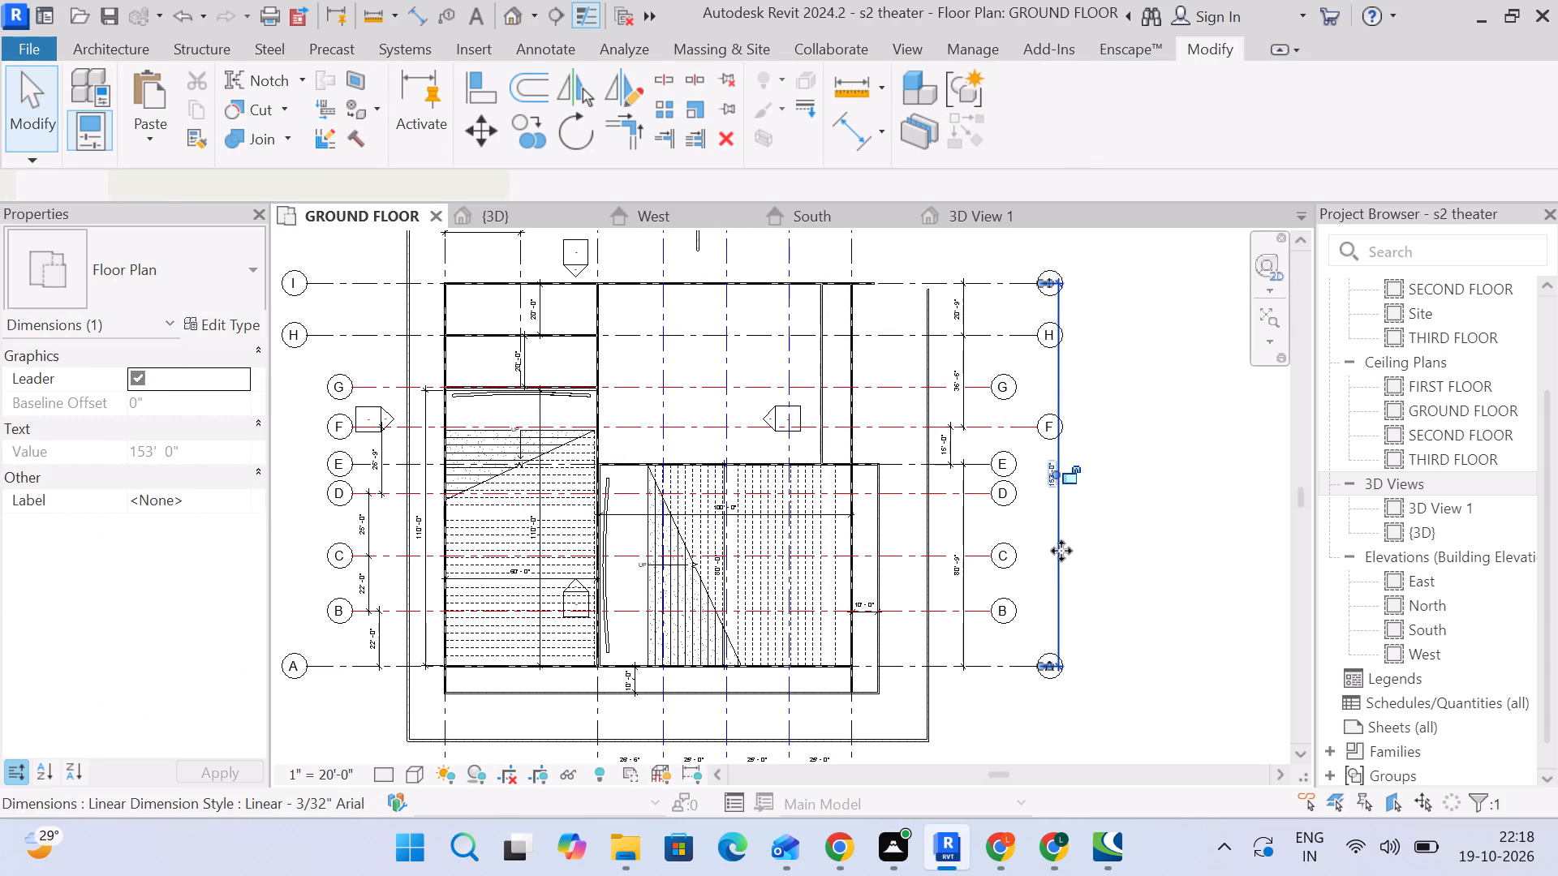
pyautogui.moveTo(1058, 551); pyautogui.dragTo(1088, 543)
pyautogui.click(1114, 543)
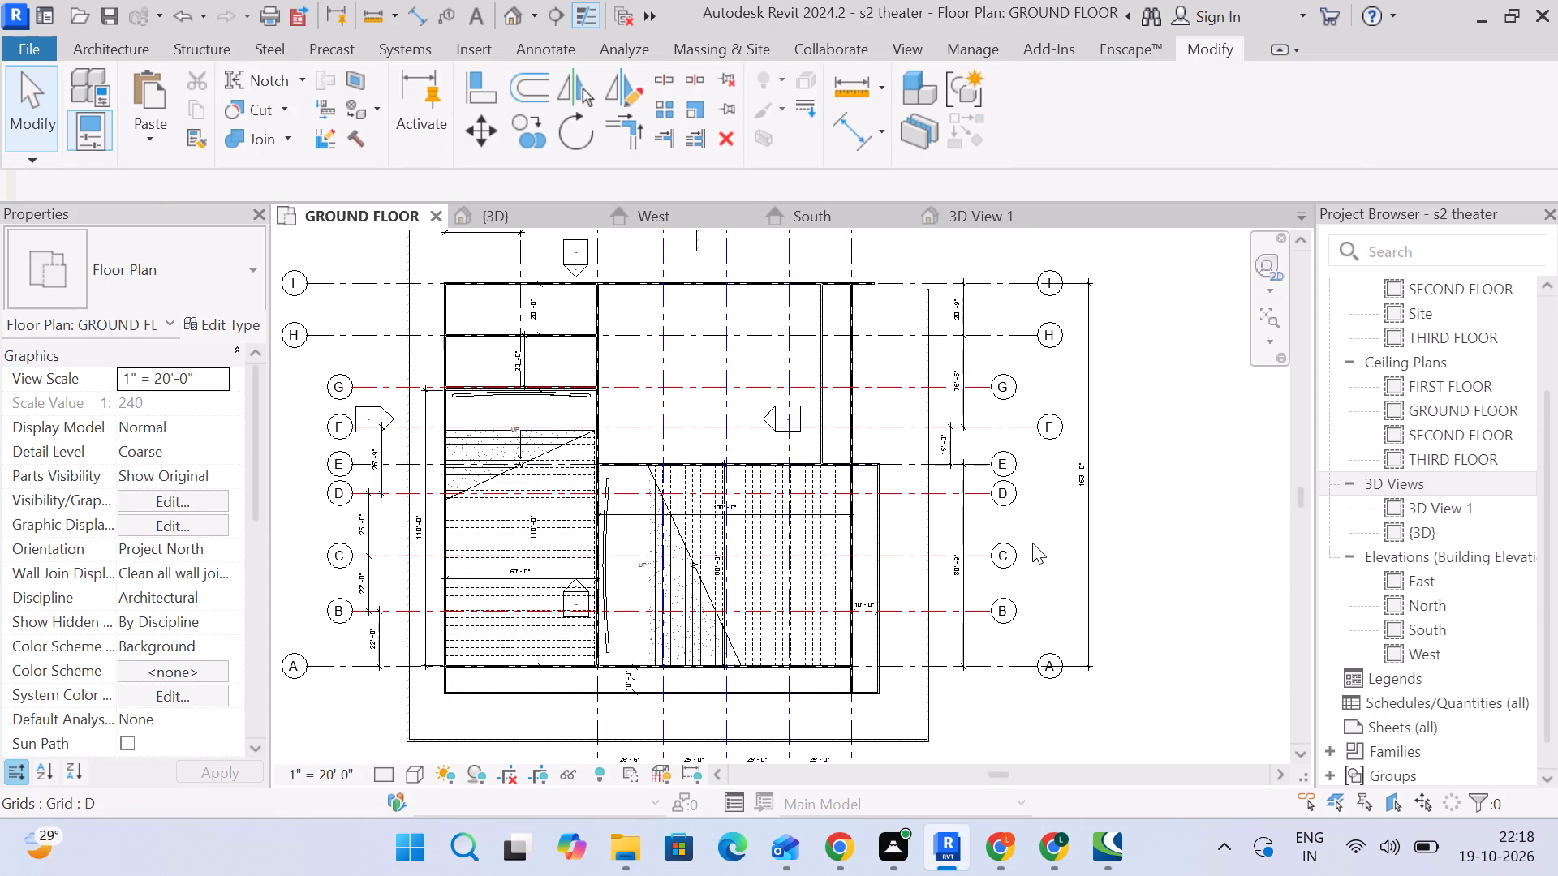
# Extend grid 12's lower end away from the building, shifting all the aligned lower bubbles of the numbered grids with it.
pyautogui.moveTo(979, 697); pyautogui.dragTo(1037, 552, button='middle')
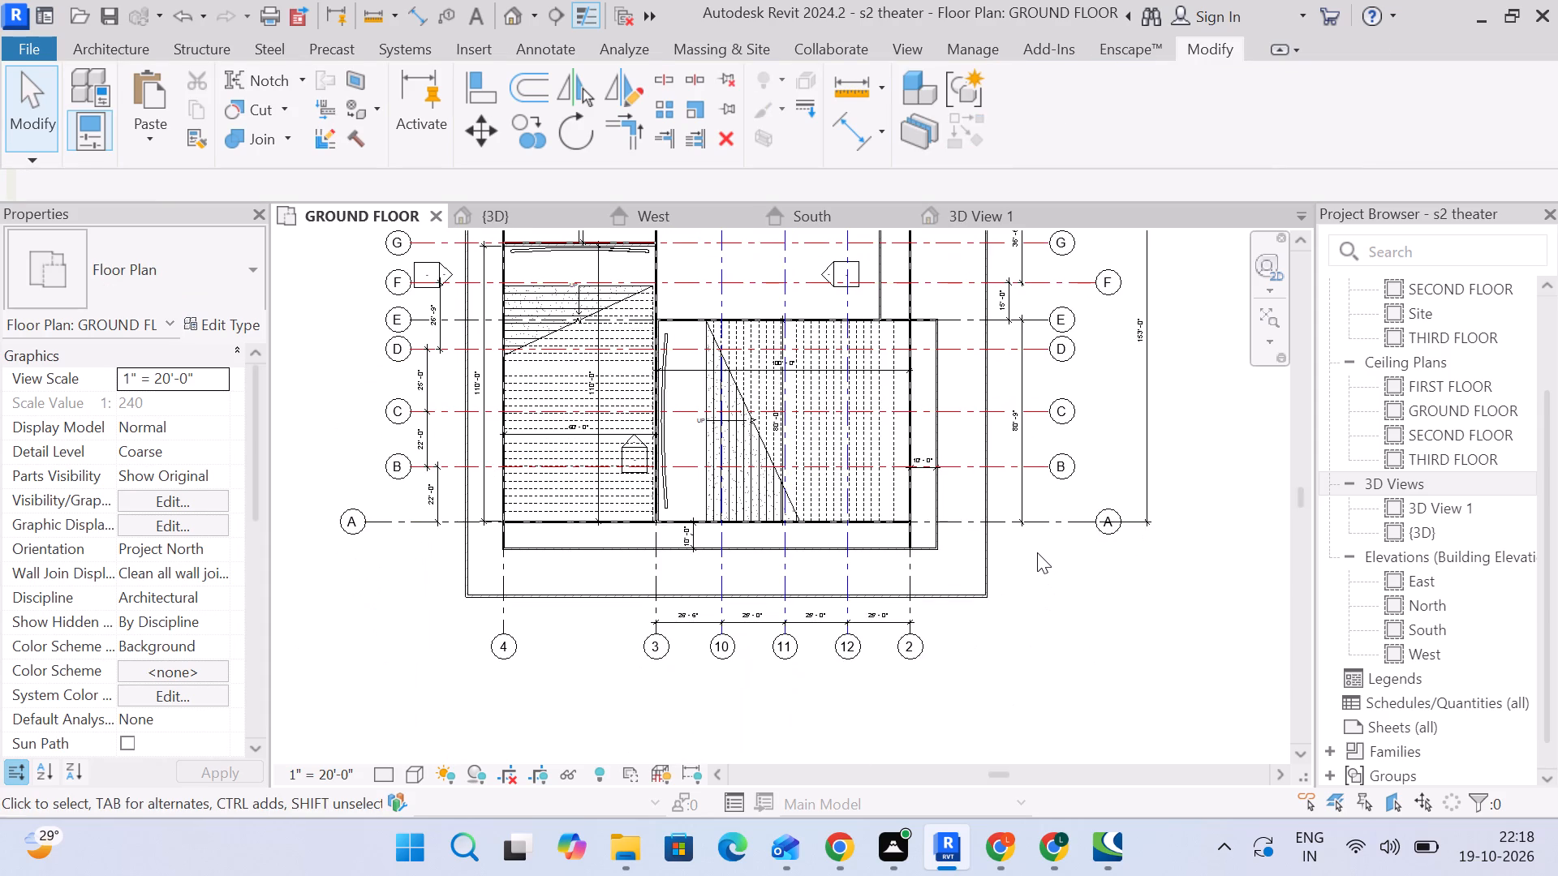
pyautogui.scroll(5, 931, 661)
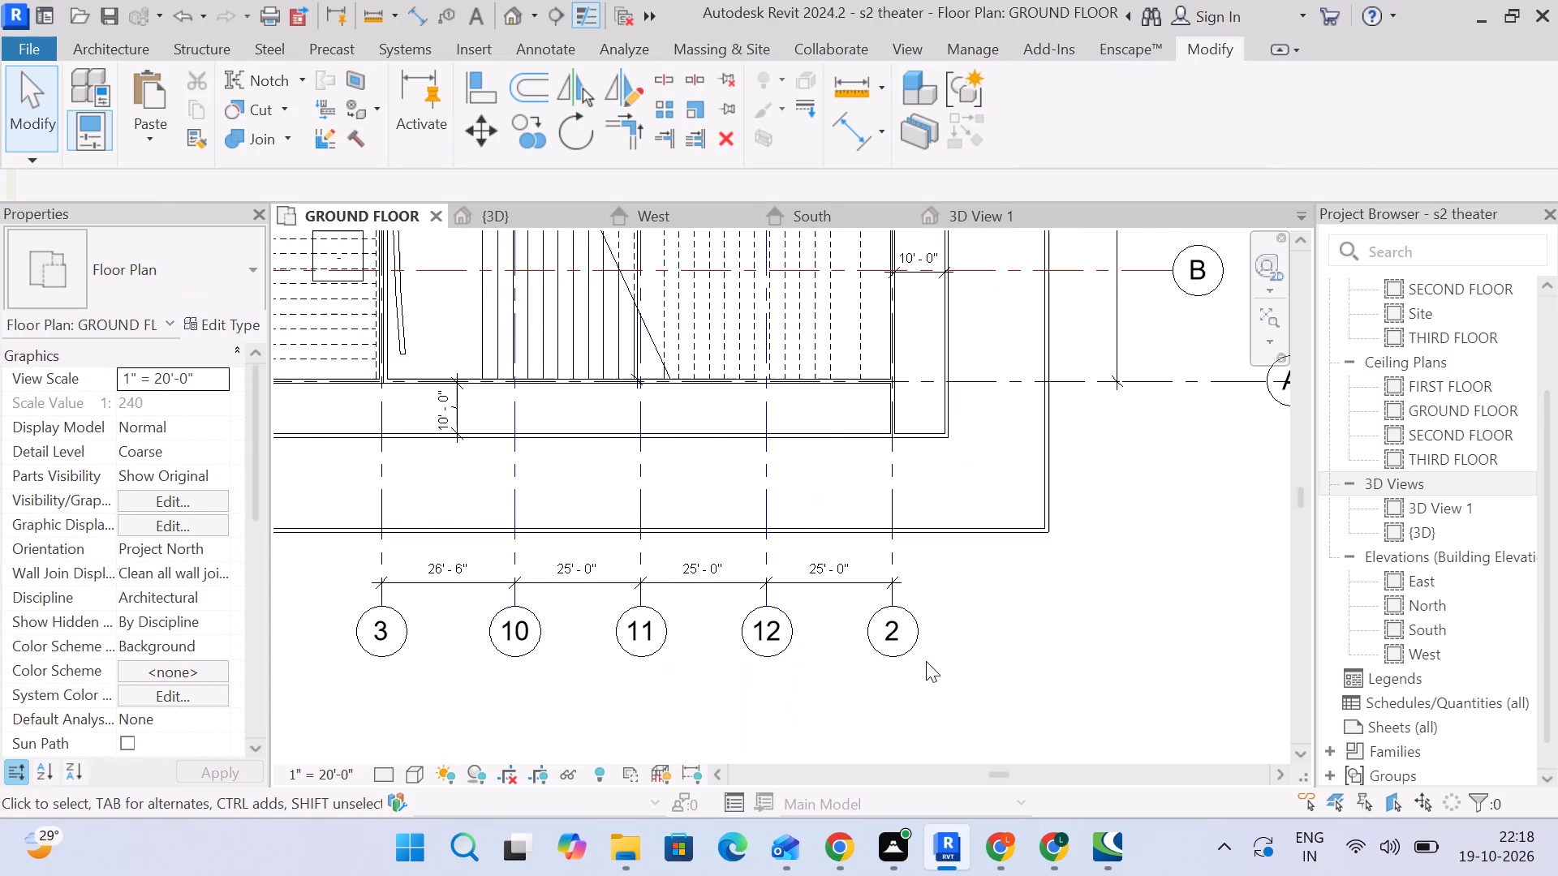
pyautogui.click(778, 599)
pyautogui.moveTo(830, 731); pyautogui.dragTo(1057, 636, button='middle')
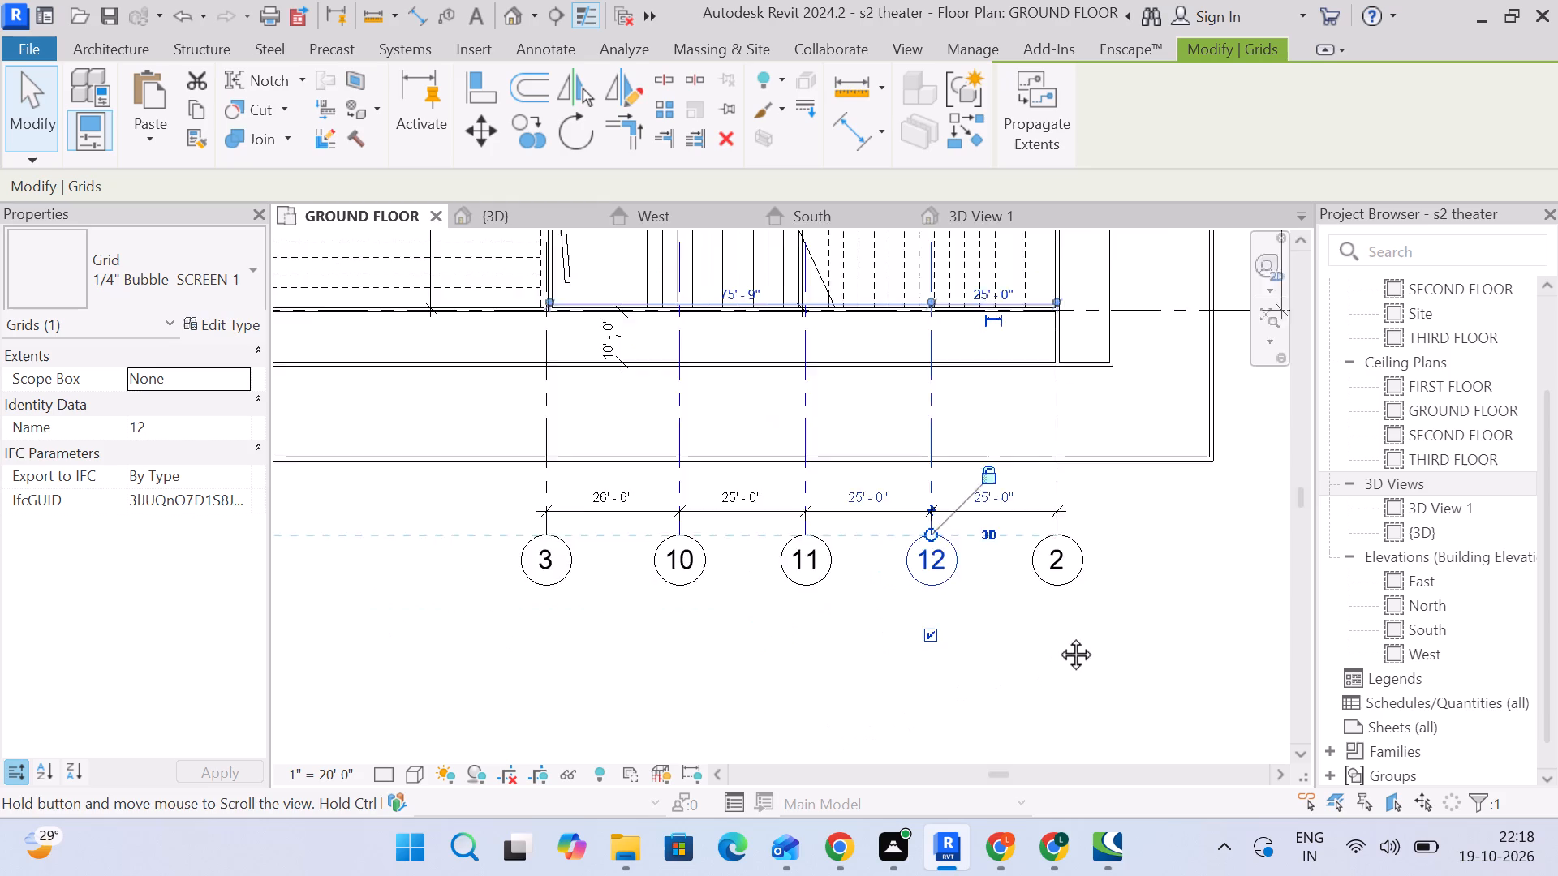
pyautogui.moveTo(1057, 636); pyautogui.dragTo(1074, 624, button='middle')
pyautogui.scroll(-2, 1074, 624)
pyautogui.moveTo(1024, 528); pyautogui.dragTo(1027, 607)
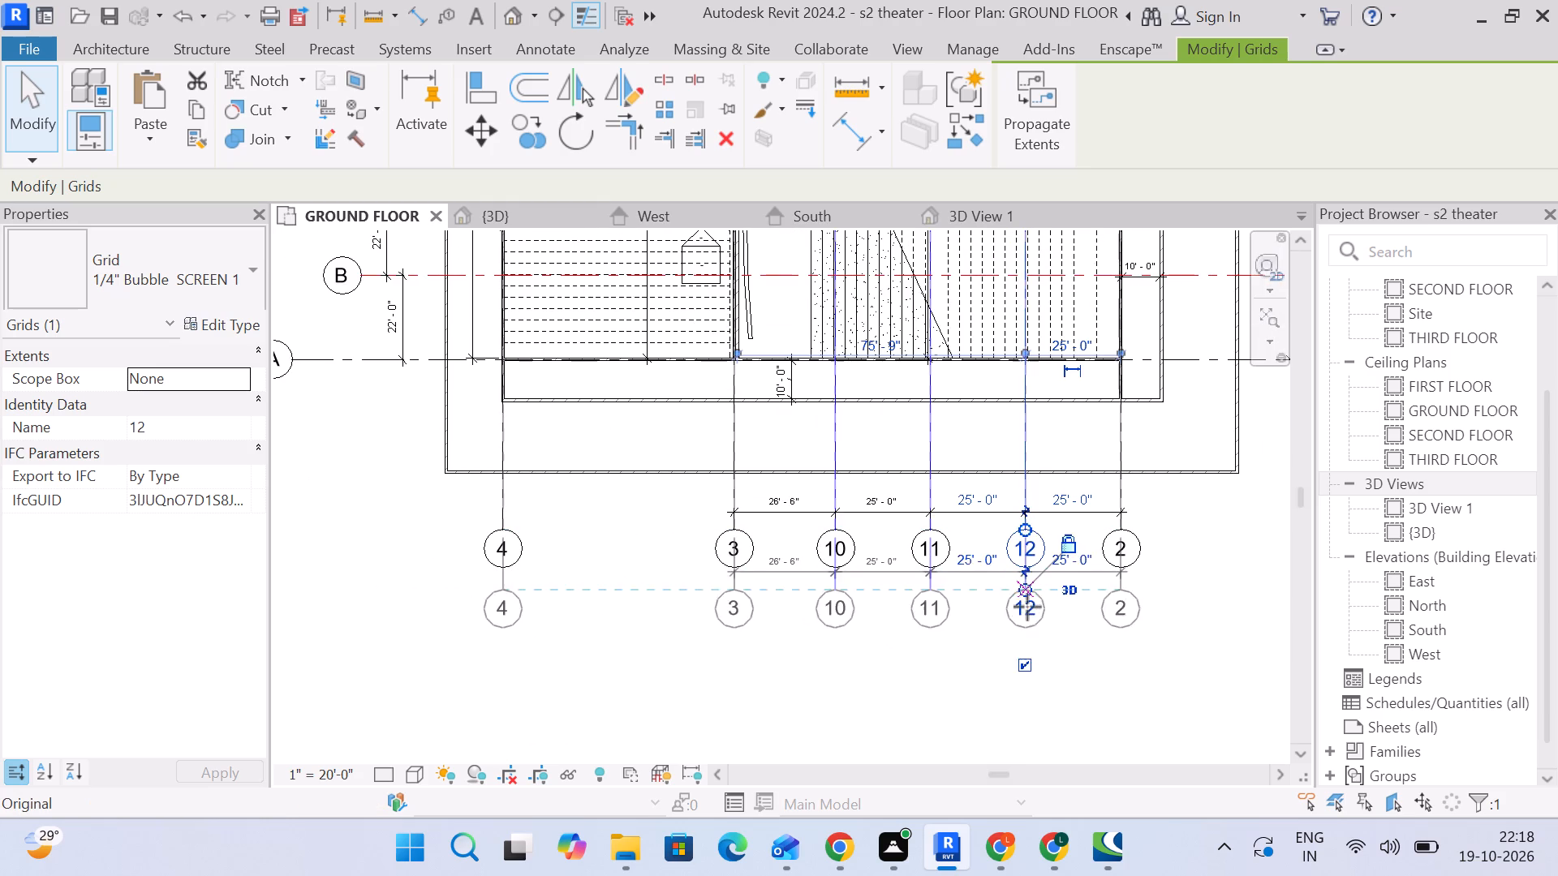
pyautogui.moveTo(1027, 607); pyautogui.dragTo(1031, 629)
# Extend grid 12's upper end slightly away from the building, shifting all the aligned upper bubbles of the numbered grids with it.
pyautogui.scroll(-3, 1164, 648)
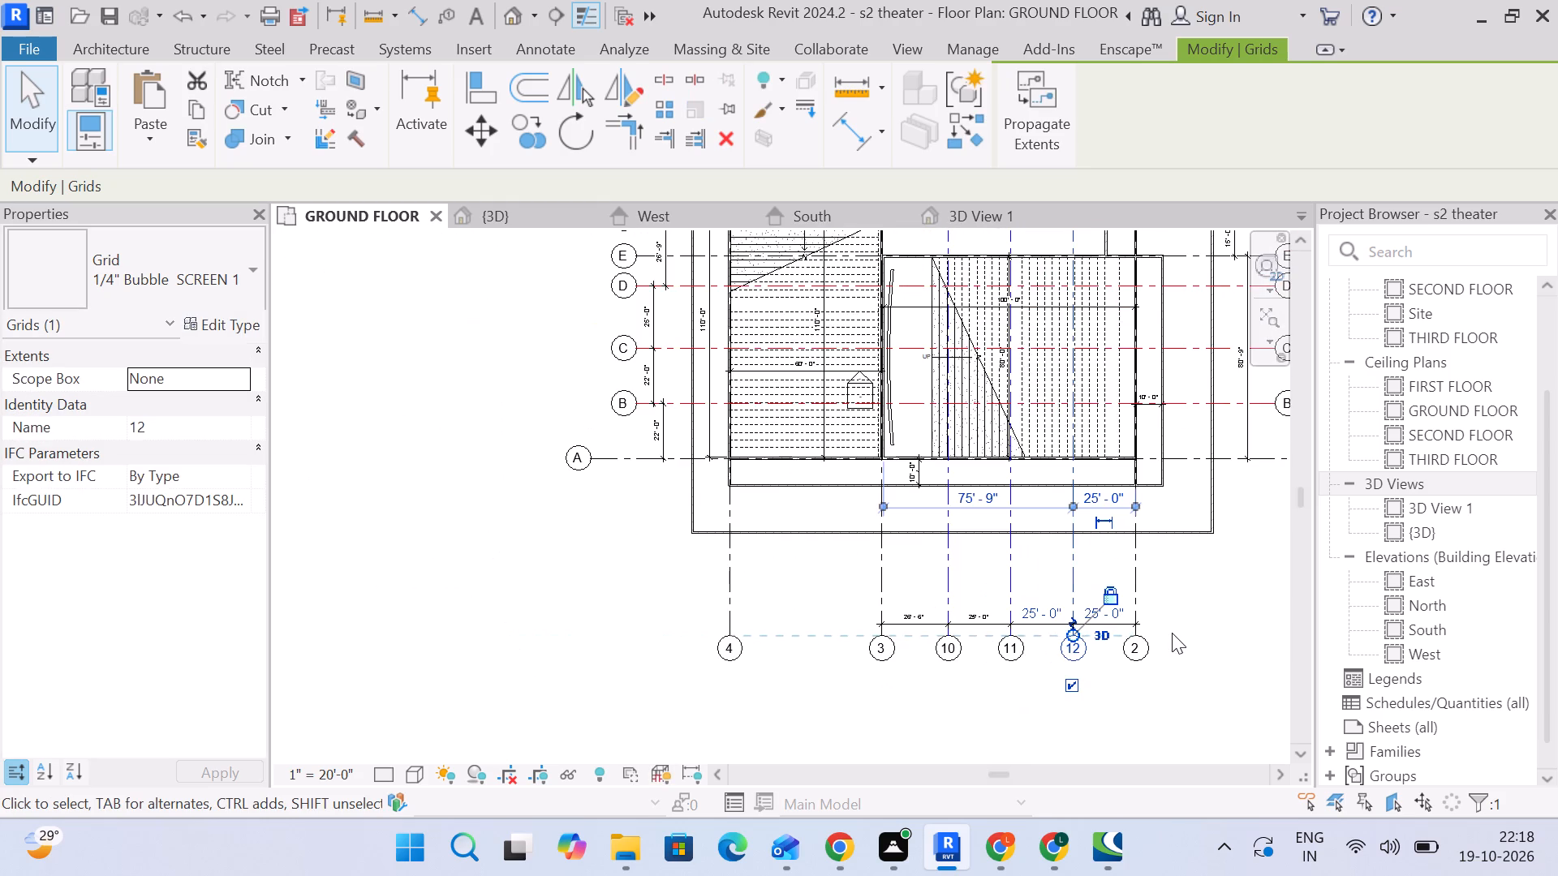
pyautogui.scroll(-1, 1178, 619)
pyautogui.moveTo(1178, 619); pyautogui.dragTo(1093, 857, button='middle')
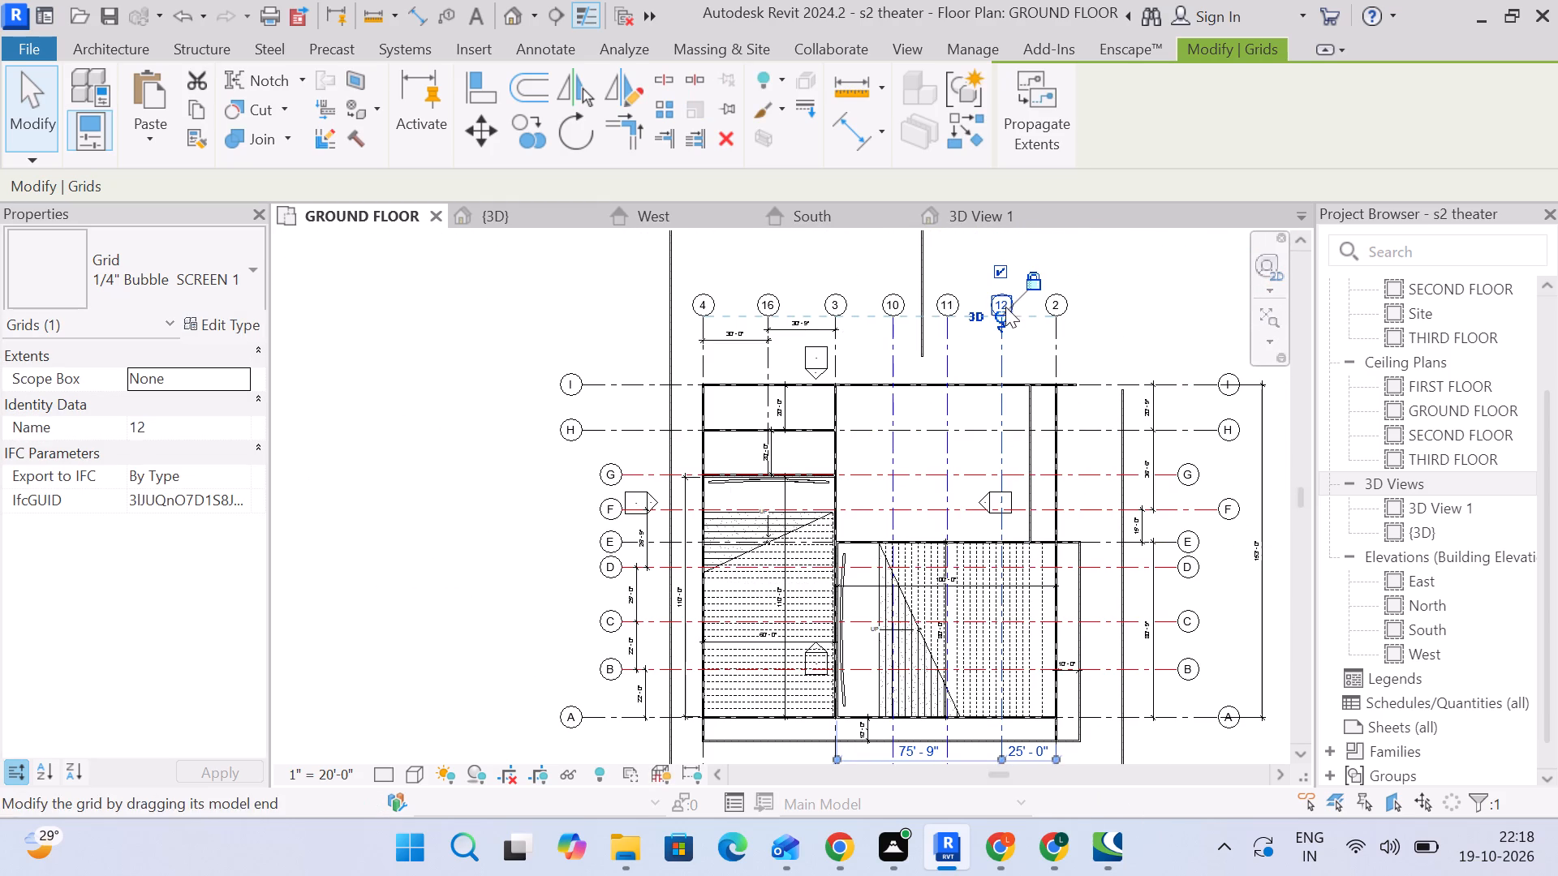
pyautogui.moveTo(1005, 314); pyautogui.dragTo(1009, 309)
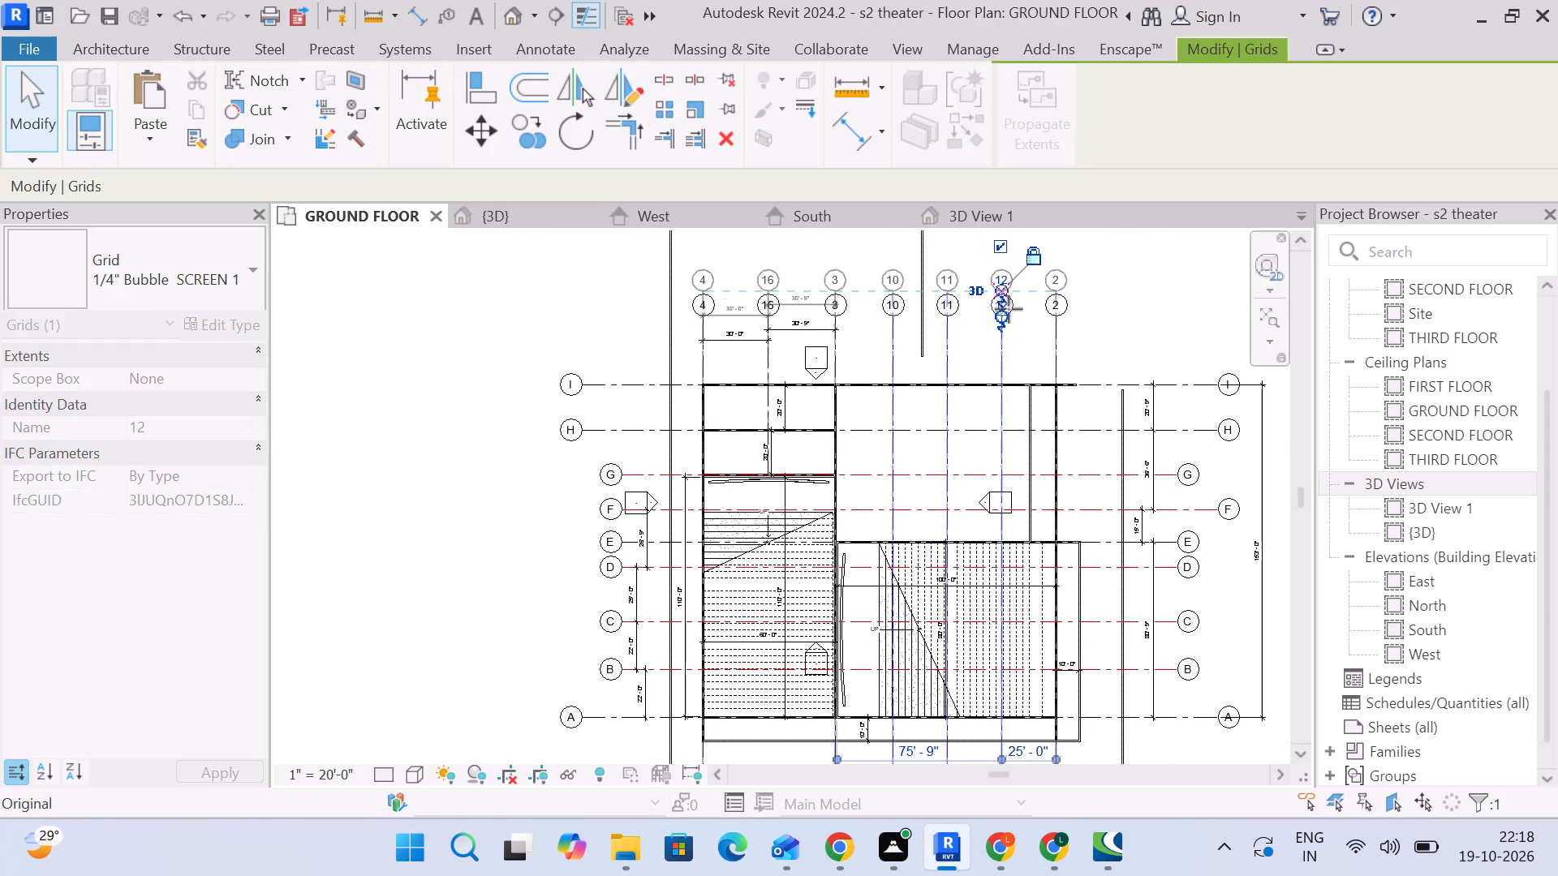
pyautogui.moveTo(1009, 309); pyautogui.dragTo(1012, 300)
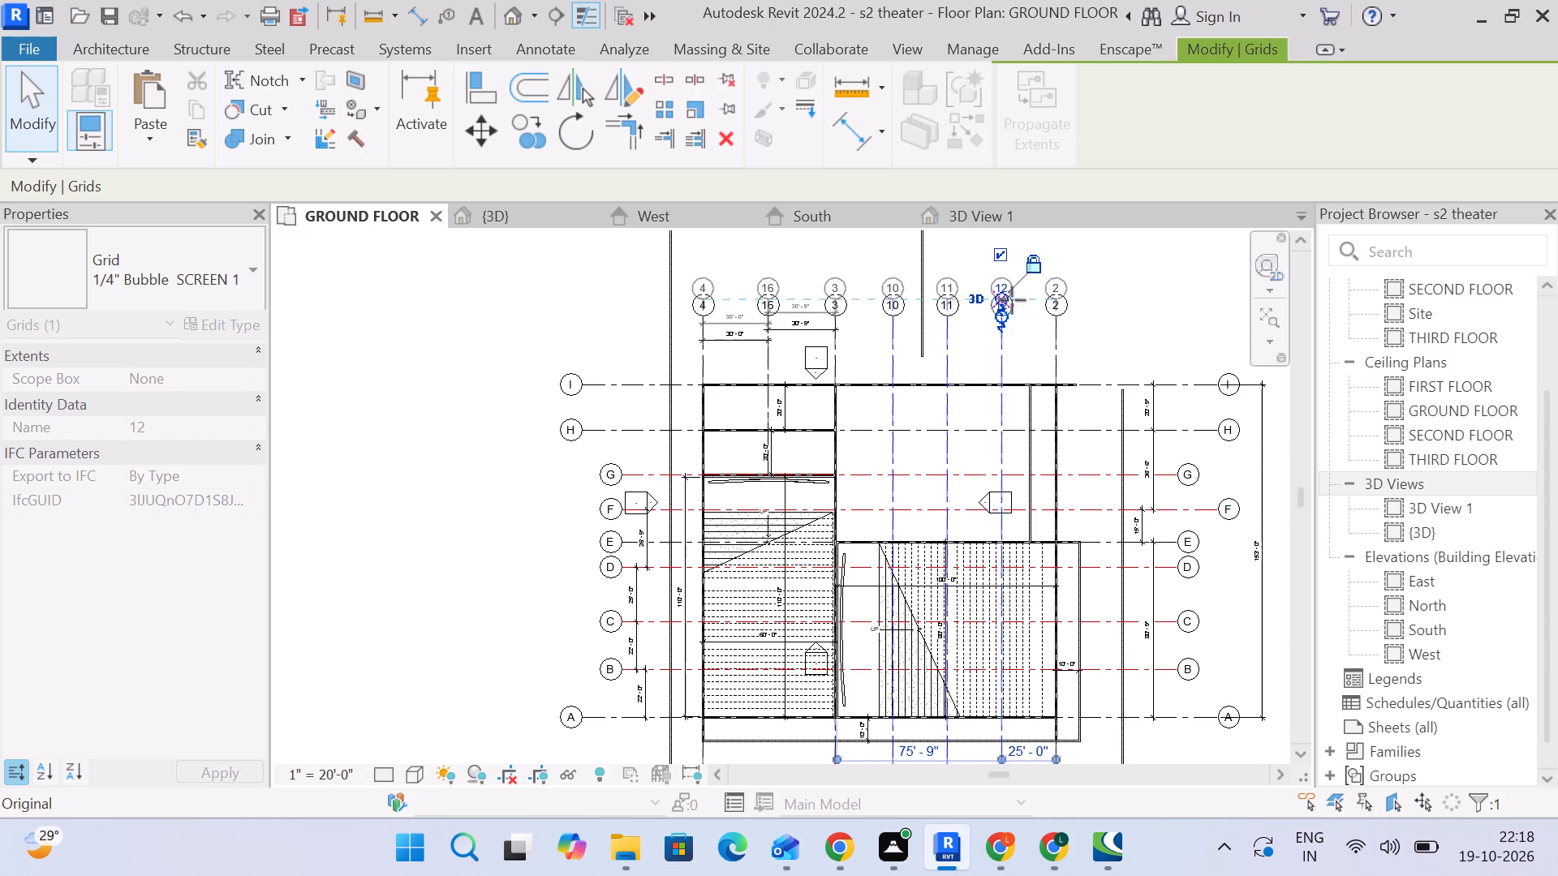
pyautogui.moveTo(1012, 300); pyautogui.dragTo(1014, 306)
pyautogui.scroll(-3, 1147, 558)
pyautogui.moveTo(1147, 563); pyautogui.dragTo(936, 412, button='middle')
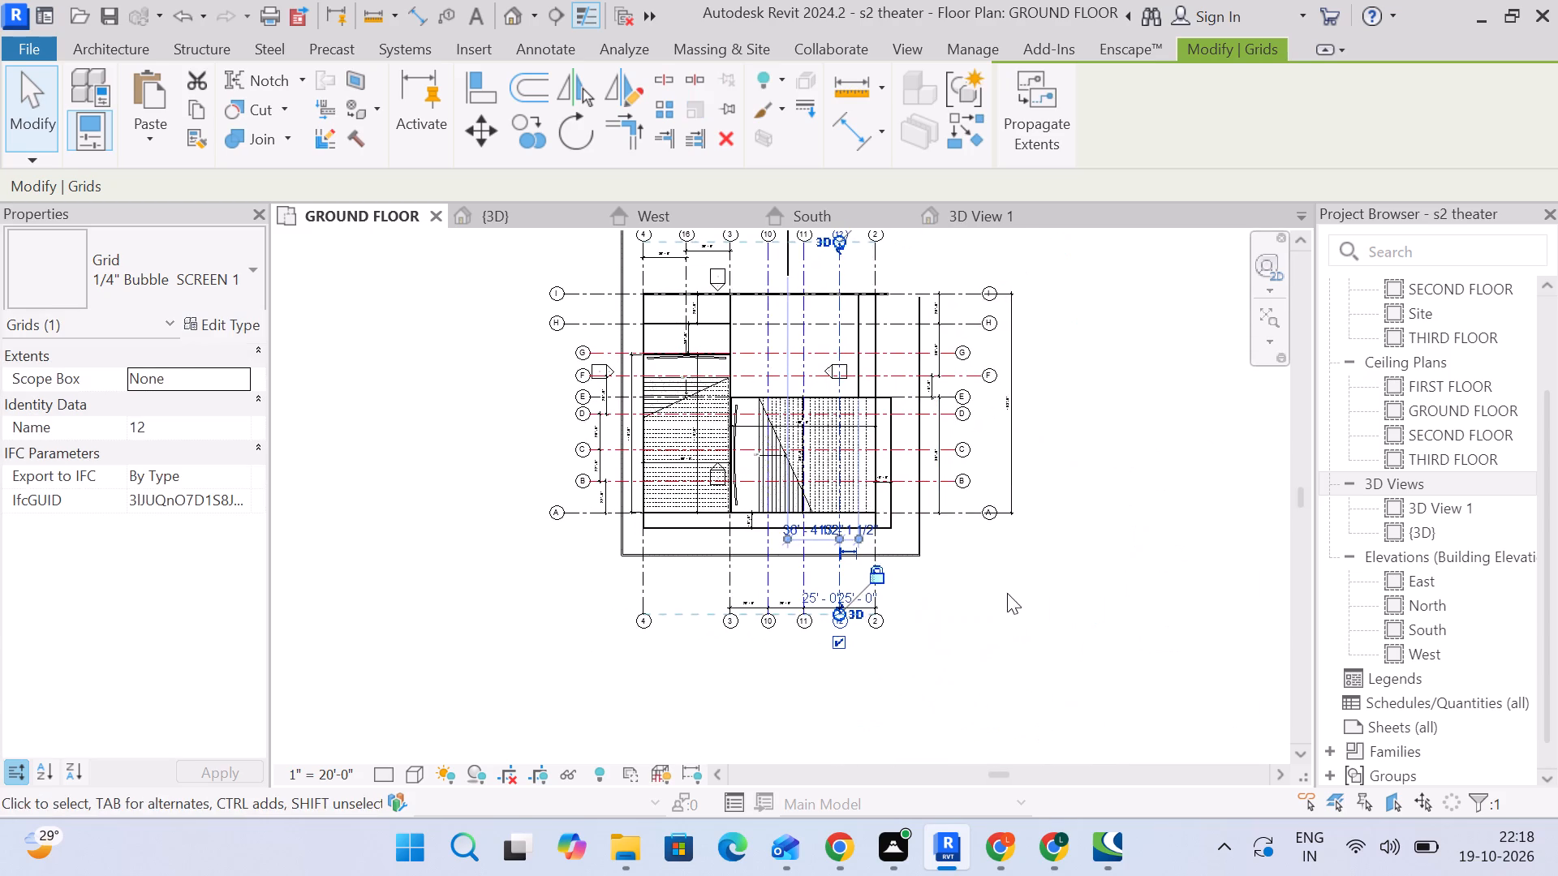
pyautogui.click(1007, 593)
# Unlock grid 12's lower end from the aligned grids and pull its bubble toward the building, inside the grid dimension line.
pyautogui.scroll(8, 777, 618)
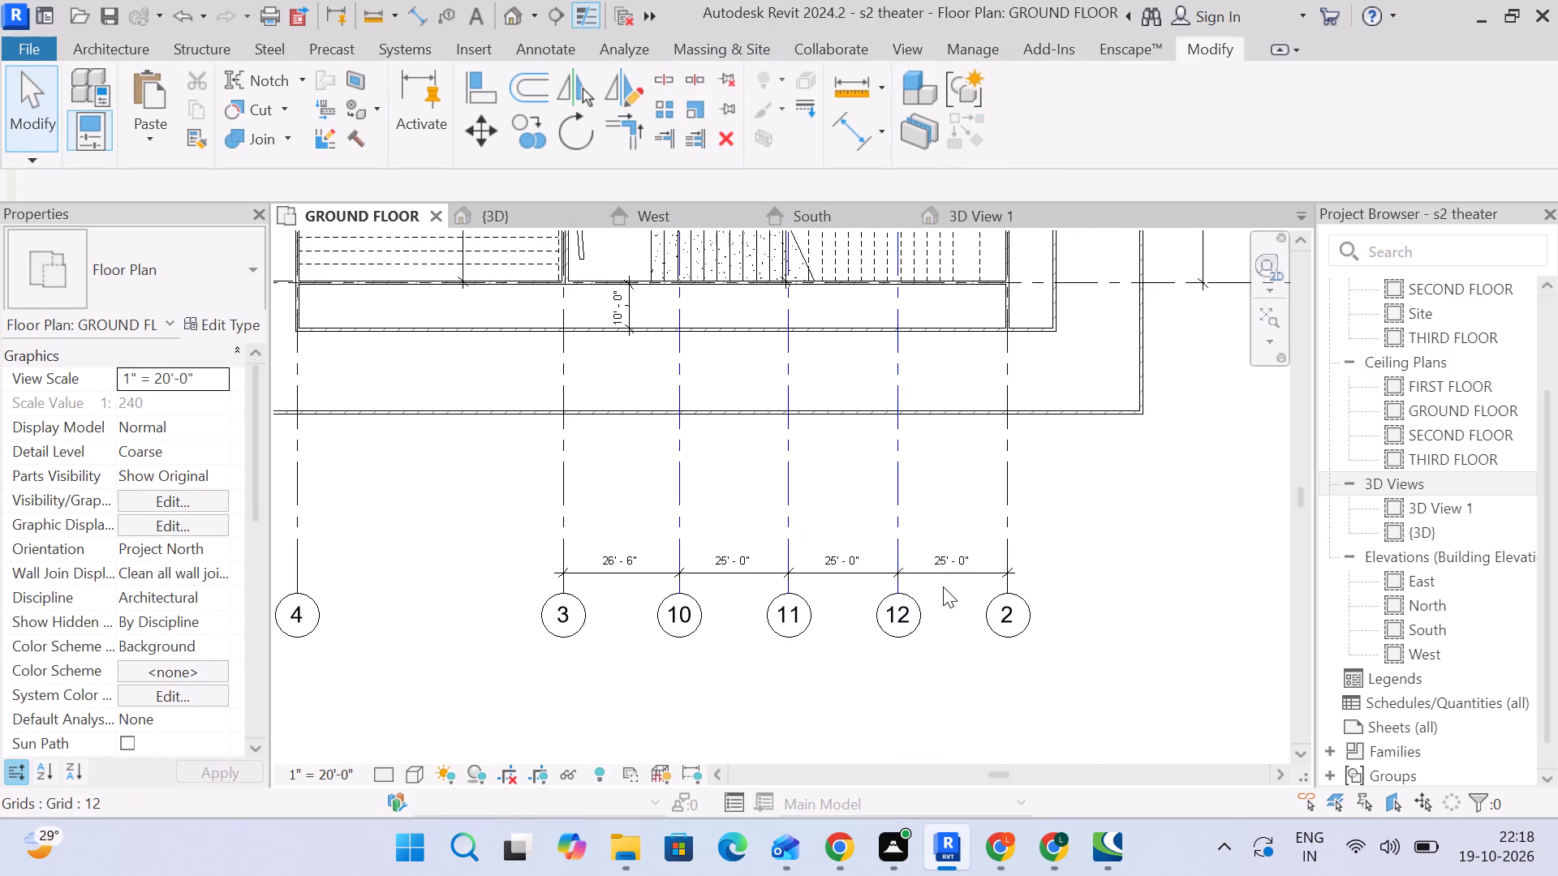
pyautogui.click(901, 590)
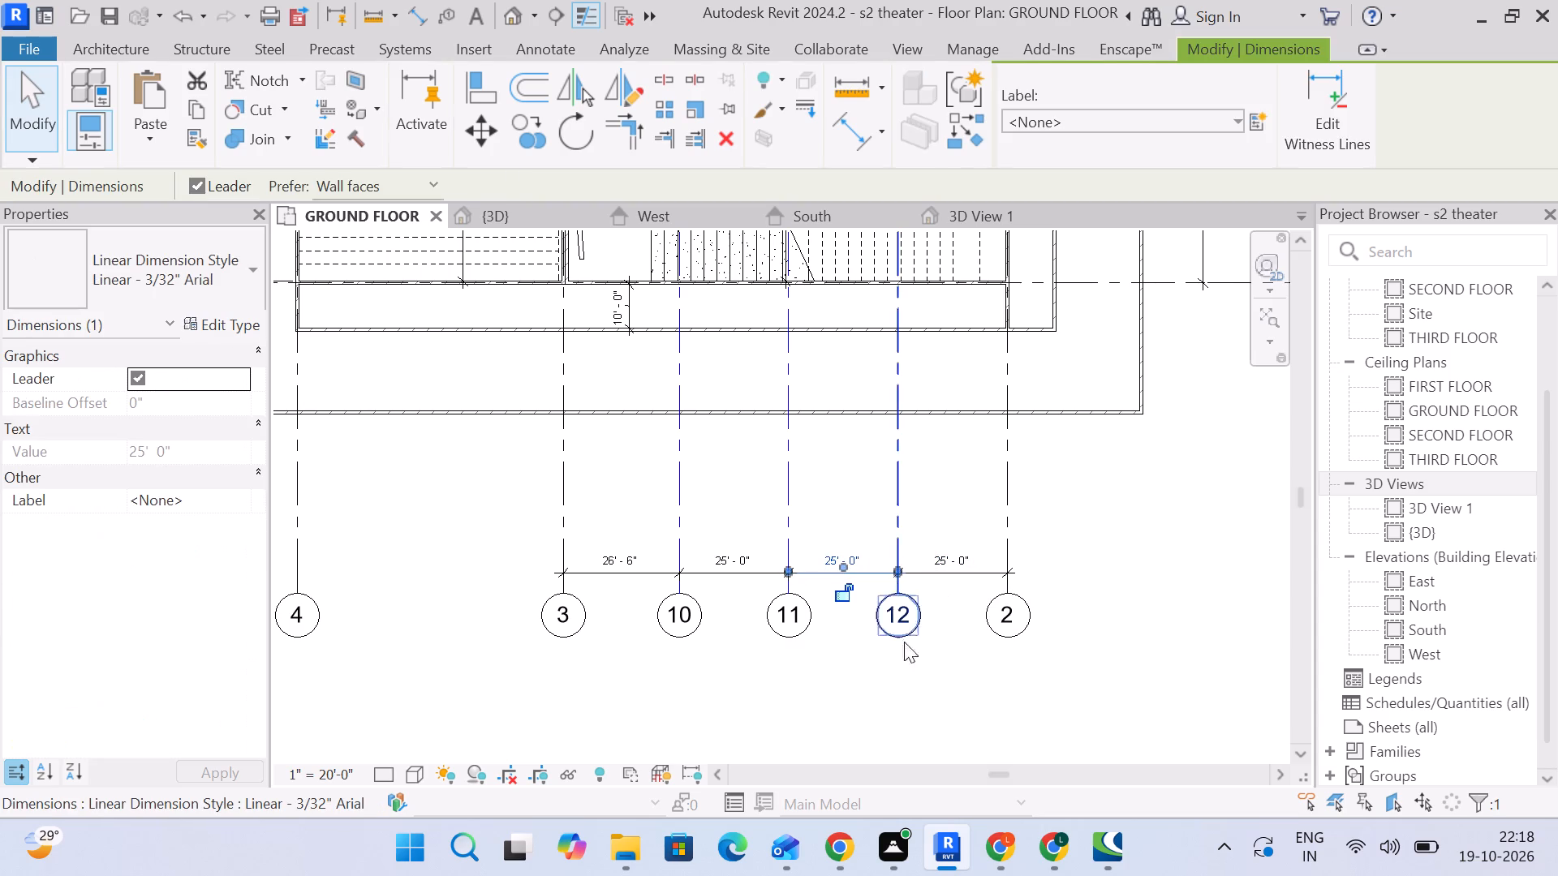
pyautogui.click(864, 687)
pyautogui.click(894, 646)
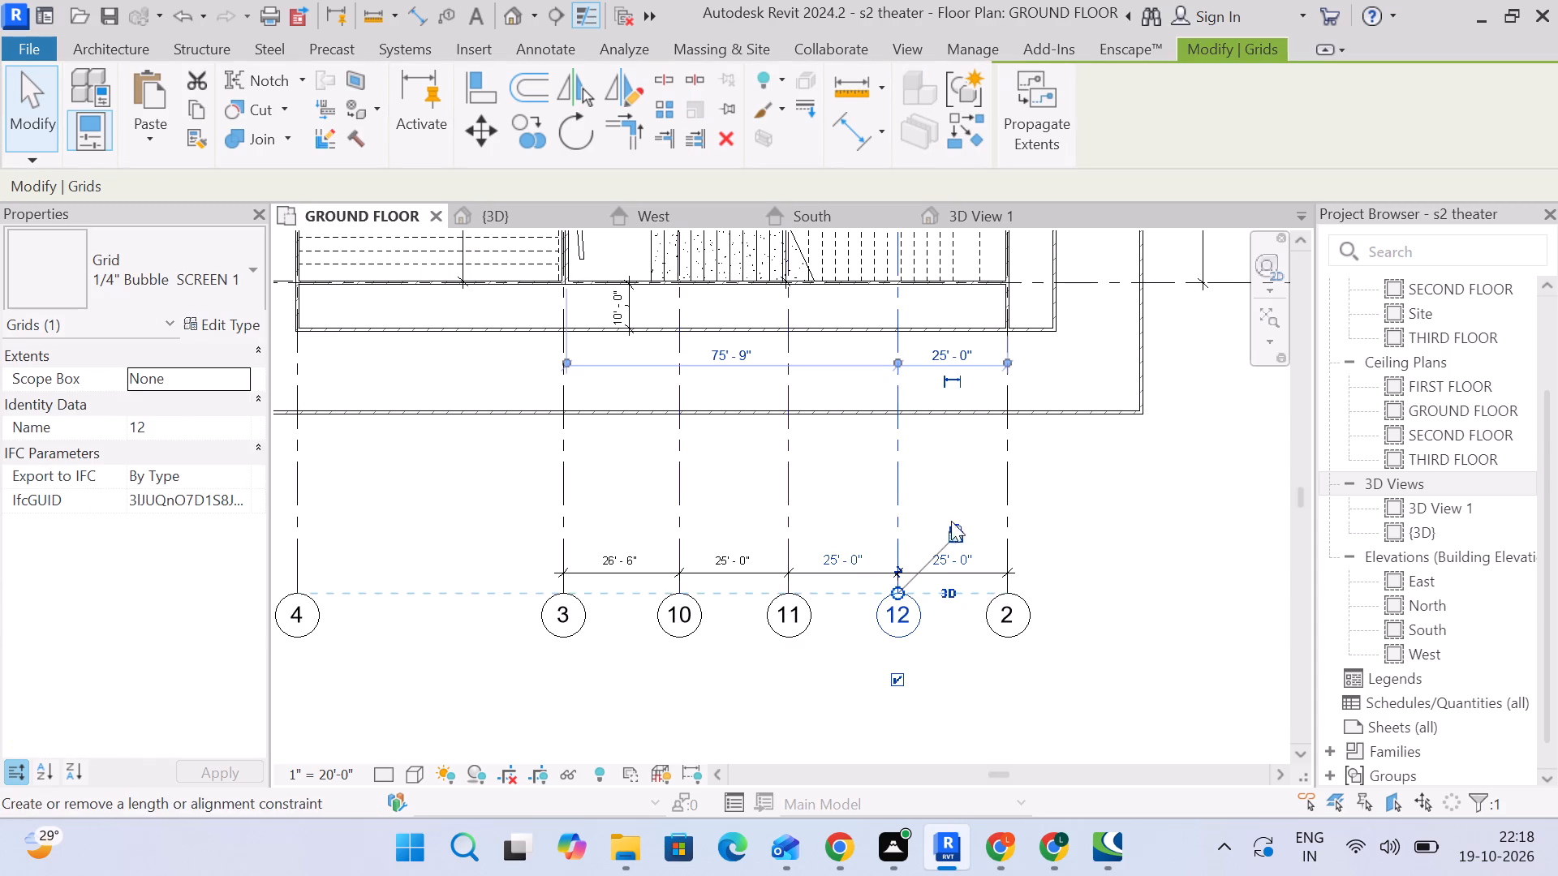
pyautogui.moveTo(959, 526); pyautogui.dragTo(962, 535)
pyautogui.moveTo(897, 587); pyautogui.dragTo(901, 498)
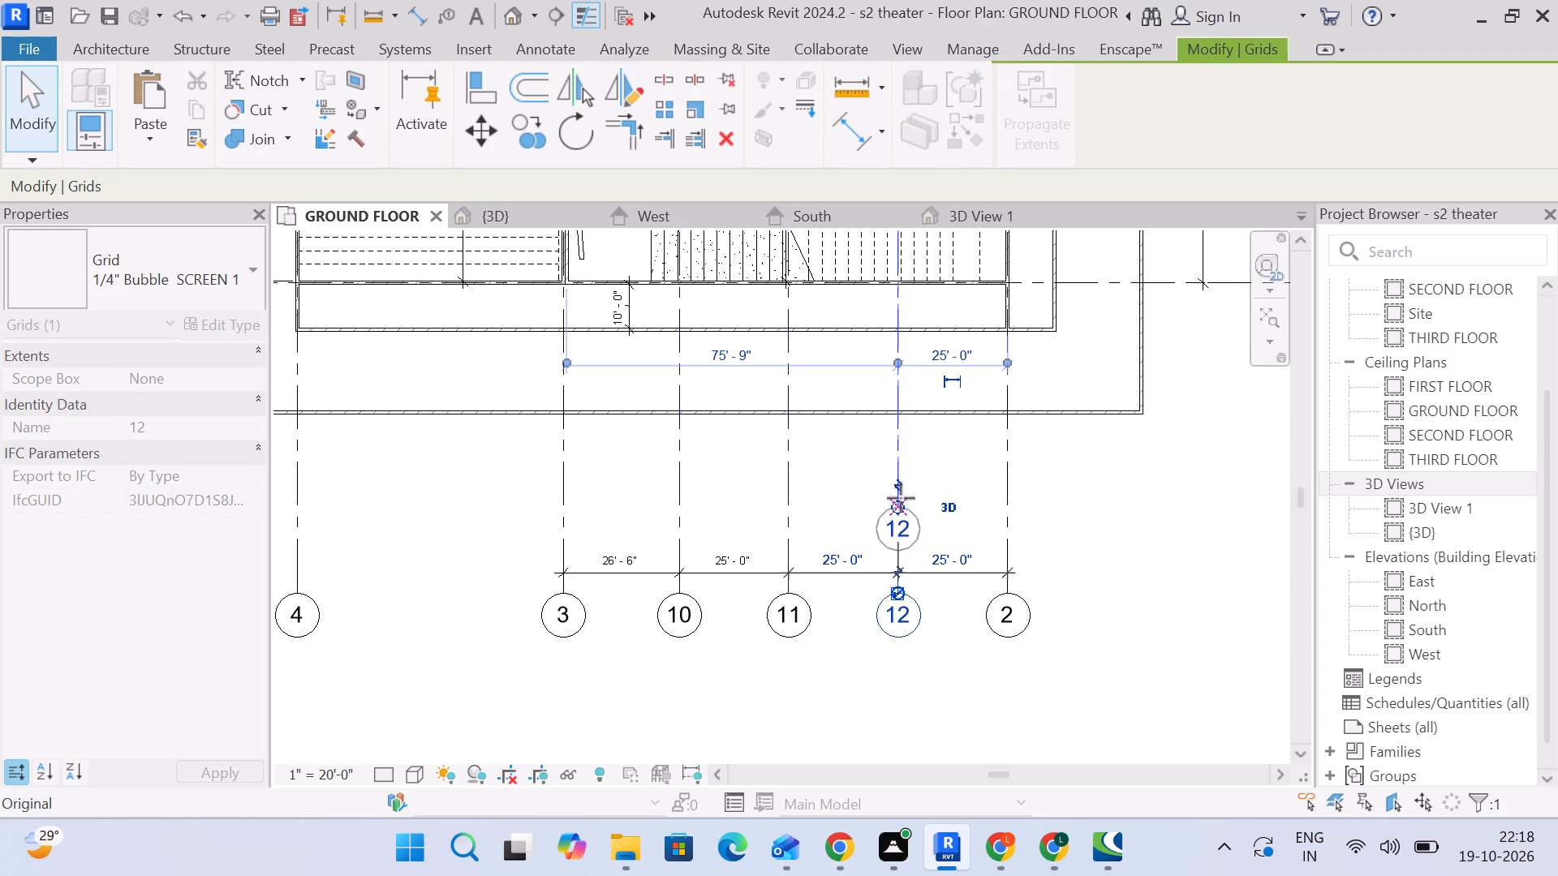
pyautogui.moveTo(901, 498); pyautogui.dragTo(905, 485)
pyautogui.click(946, 632)
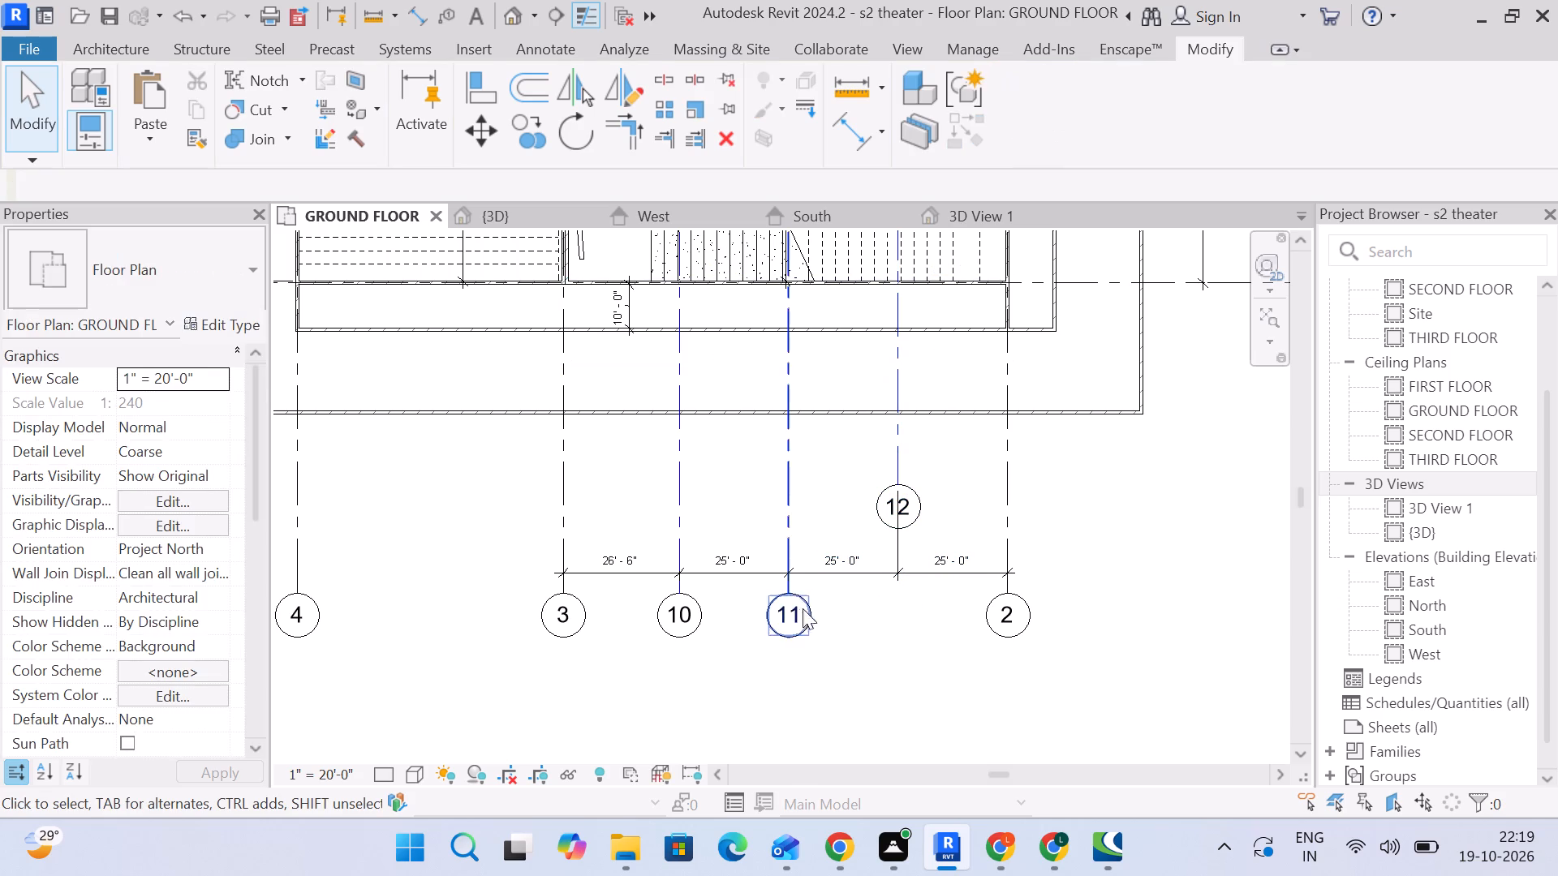
# Unlock grid 11's lower end from the aligned grids and pull its bubble toward the building into line with grid 12.
pyautogui.click(795, 590)
pyautogui.click(841, 535)
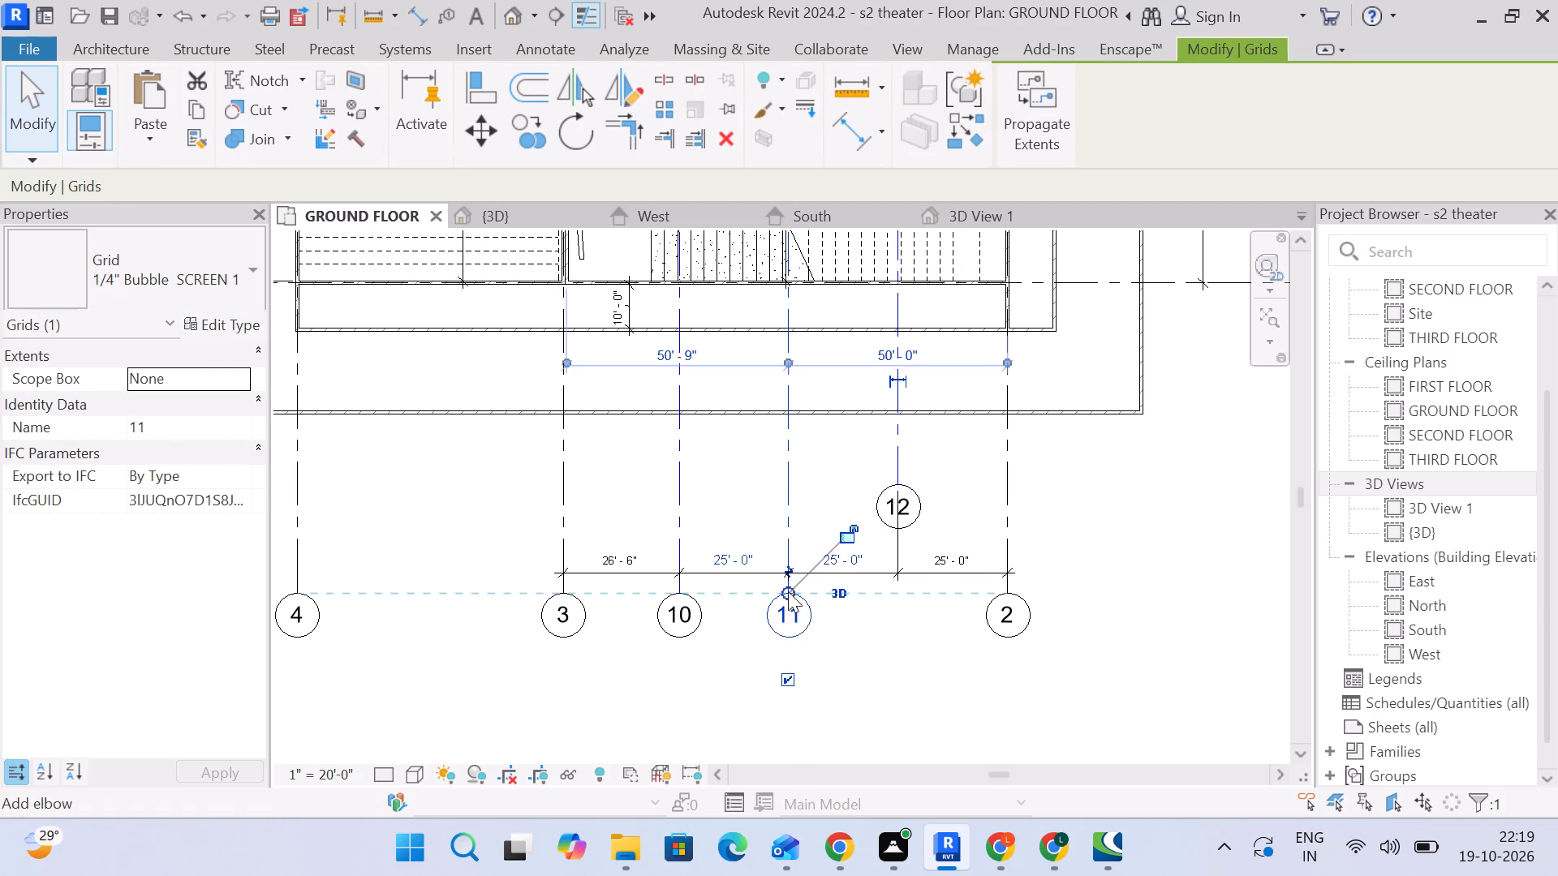
pyautogui.moveTo(788, 591); pyautogui.dragTo(802, 487)
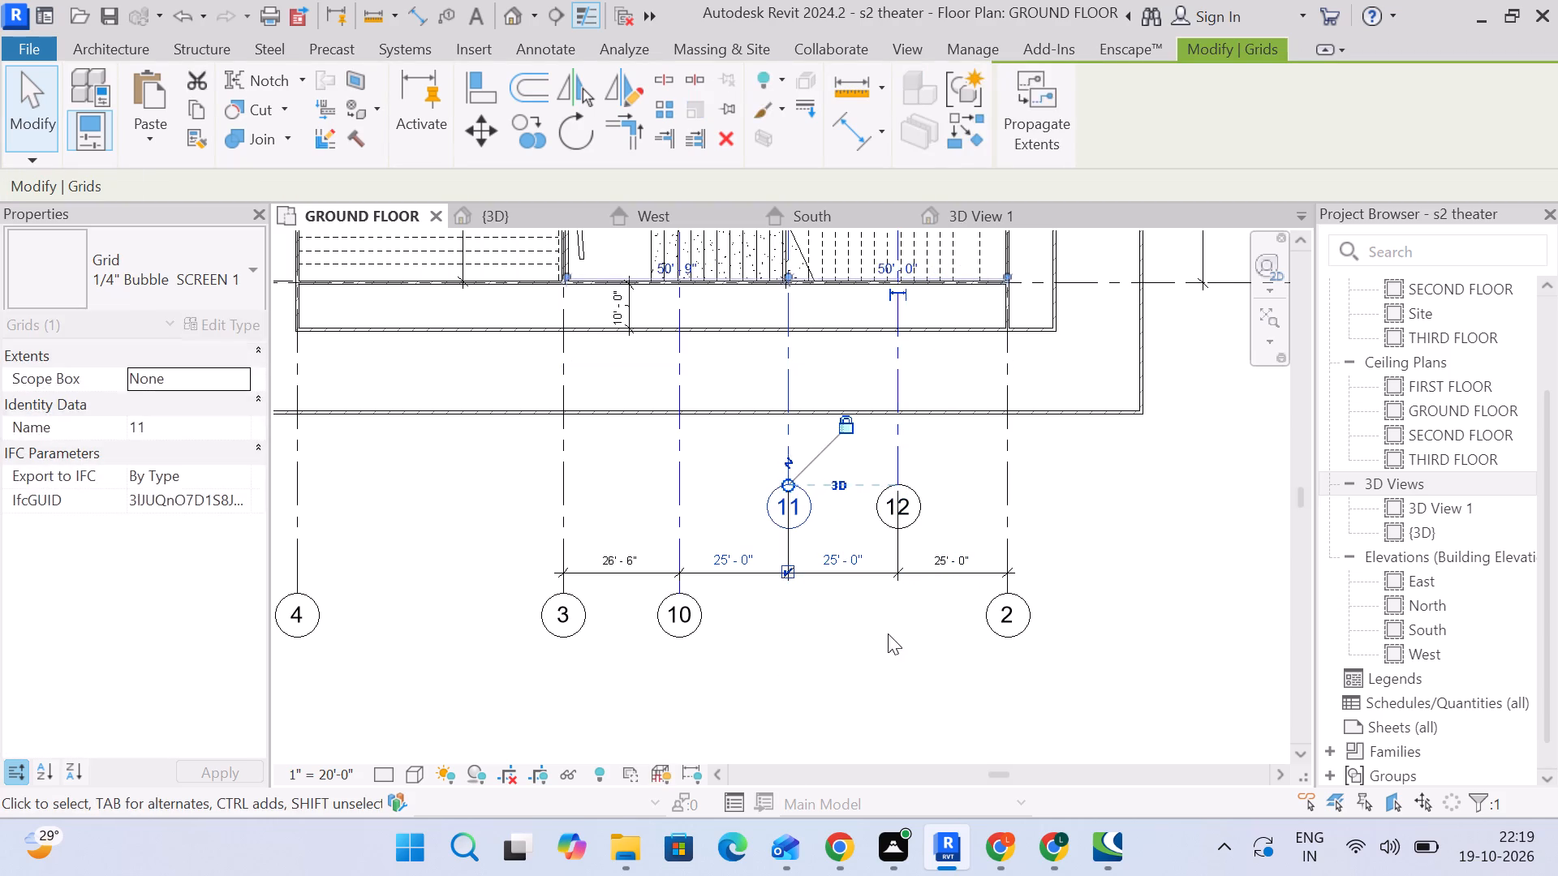
pyautogui.click(888, 633)
# Unlock grid 10's lower end from the aligned grids and pull its bubble toward the building into line with grids 11 and 12.
pyautogui.click(699, 605)
pyautogui.click(731, 533)
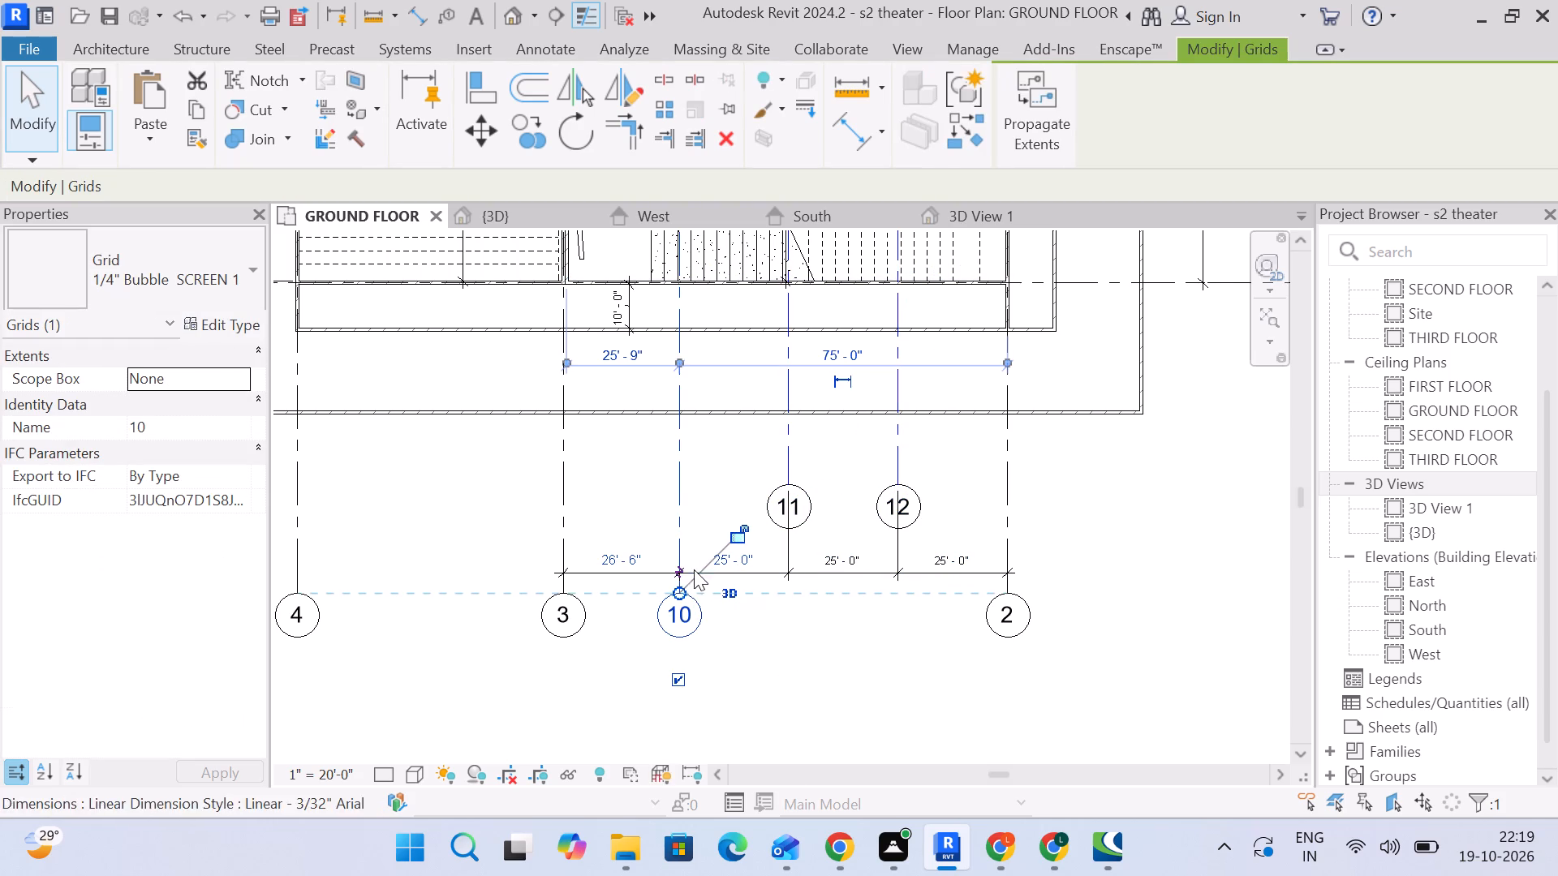
pyautogui.moveTo(679, 588); pyautogui.dragTo(685, 490)
pyautogui.click(753, 658)
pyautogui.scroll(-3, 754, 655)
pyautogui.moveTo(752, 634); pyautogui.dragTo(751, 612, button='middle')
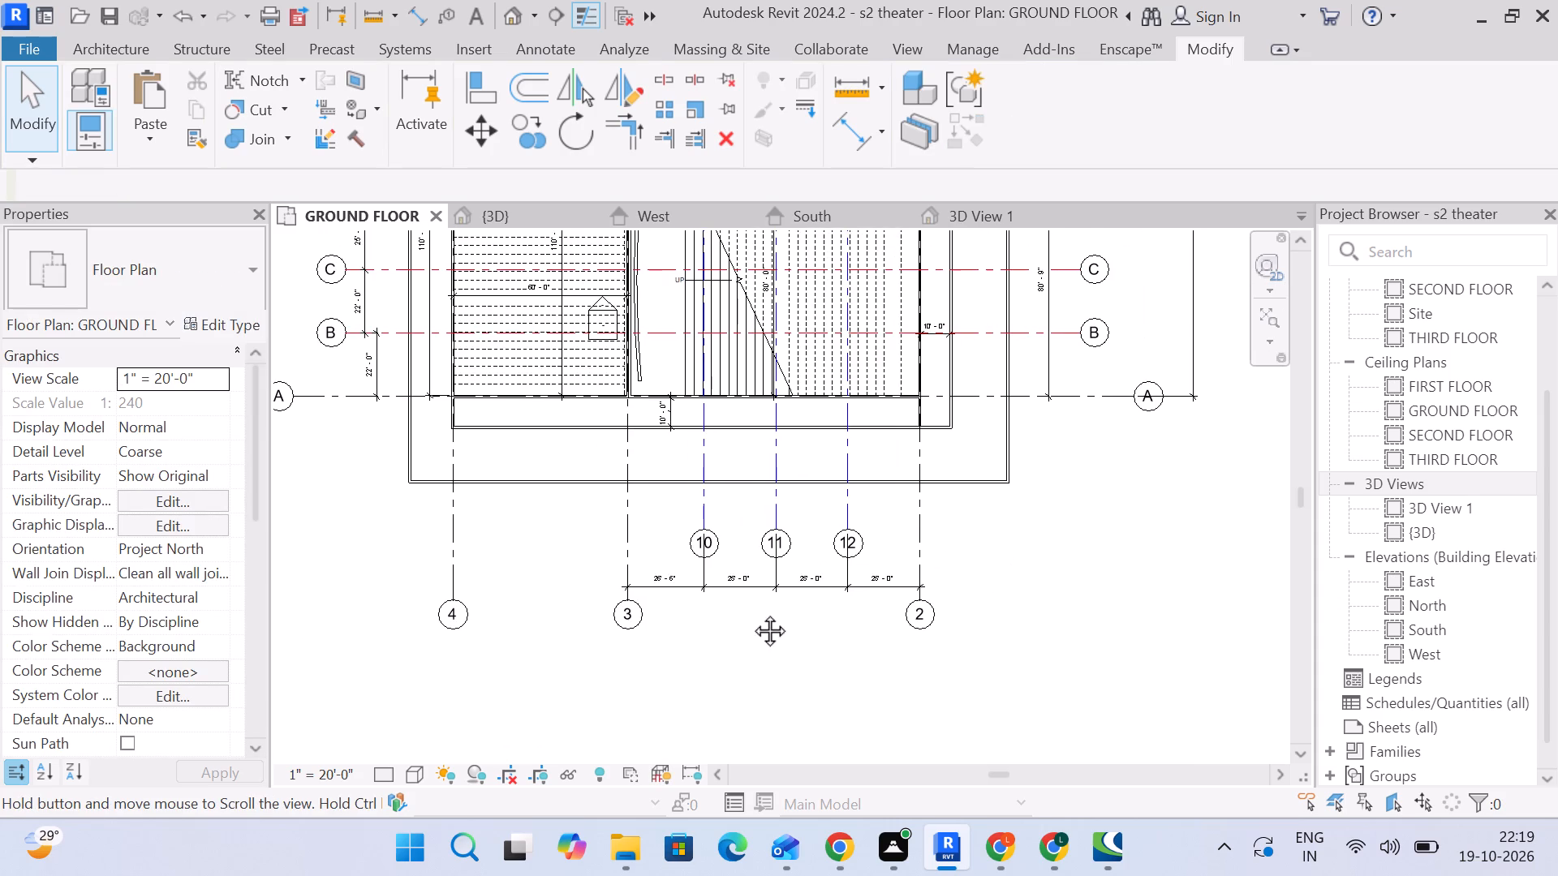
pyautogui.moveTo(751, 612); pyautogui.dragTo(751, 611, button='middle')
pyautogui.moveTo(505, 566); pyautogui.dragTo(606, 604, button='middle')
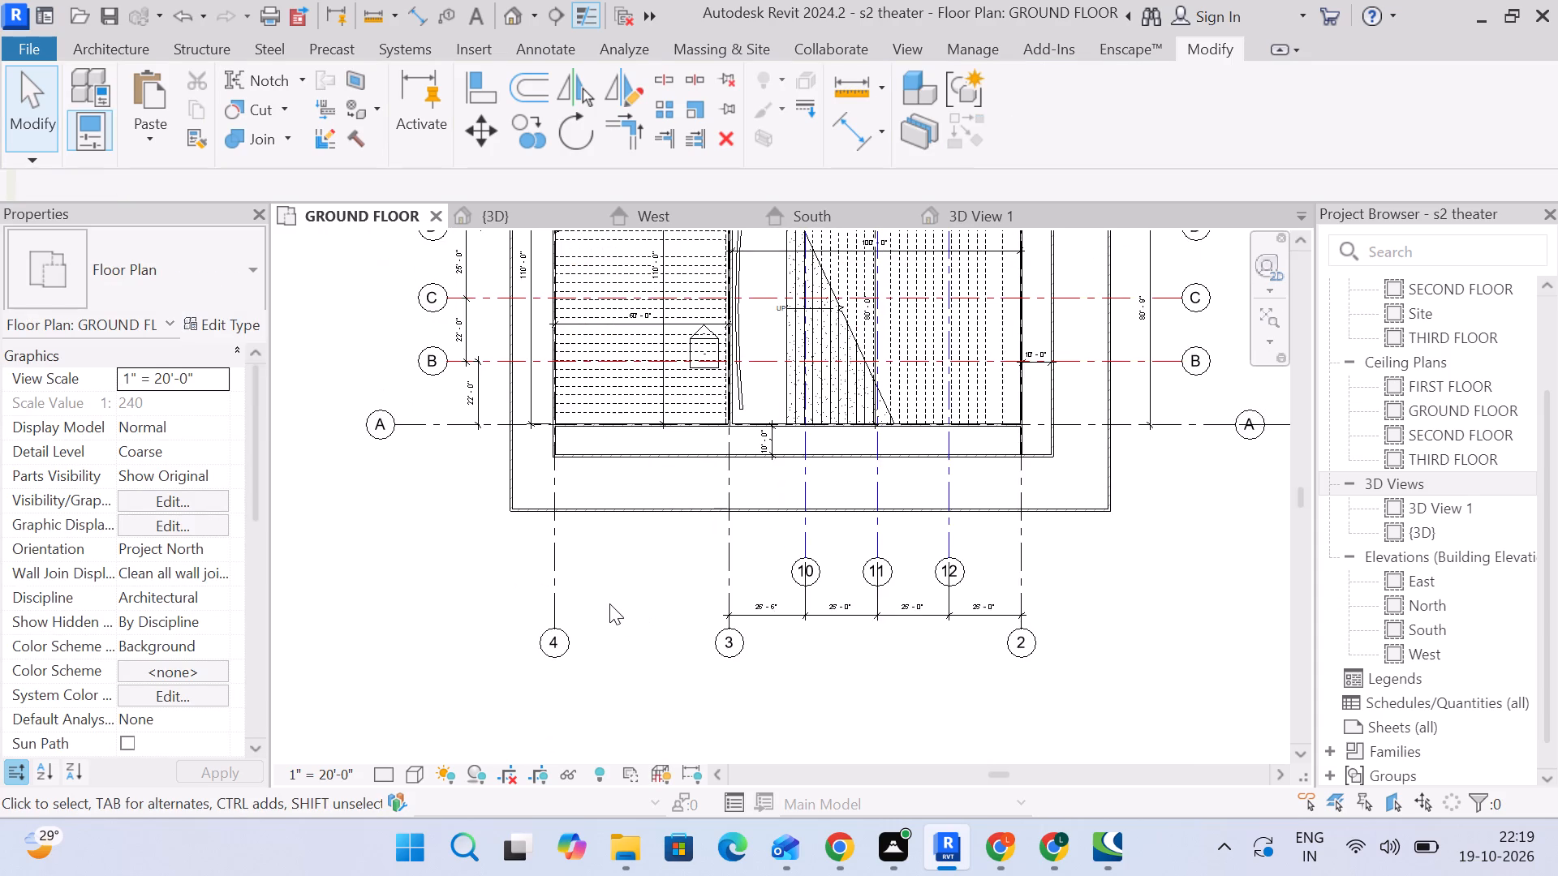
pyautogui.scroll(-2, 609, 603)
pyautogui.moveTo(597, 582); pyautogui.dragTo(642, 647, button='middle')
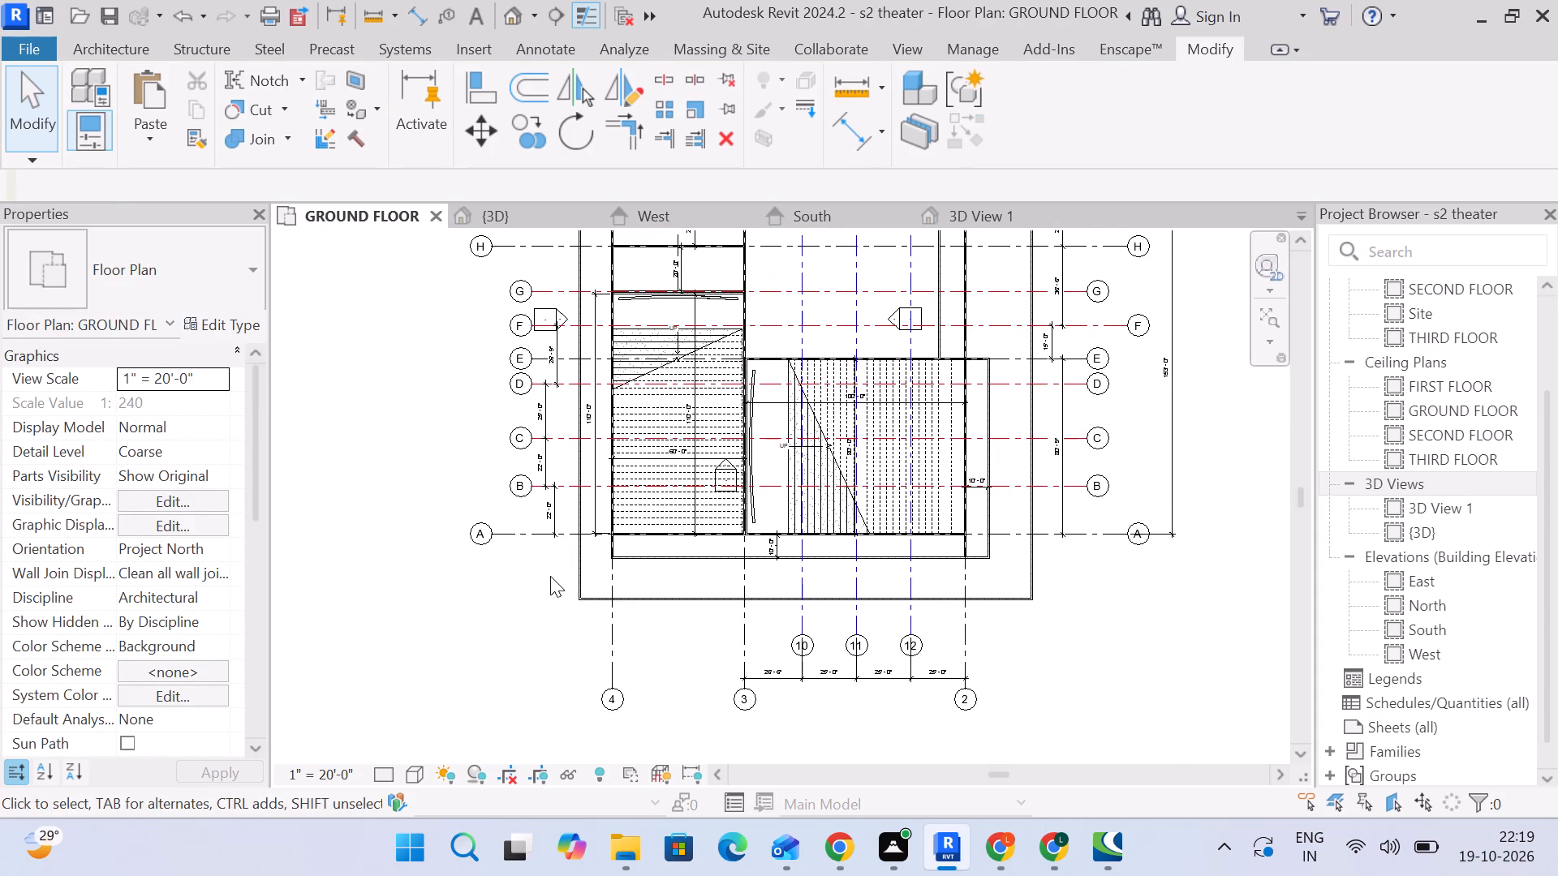
# Unlock grid 12's upper end from the aligned grids and pull its bubble toward the building, below the bubble of grid 2.
pyautogui.scroll(3, 487, 536)
pyautogui.scroll(-3, 514, 566)
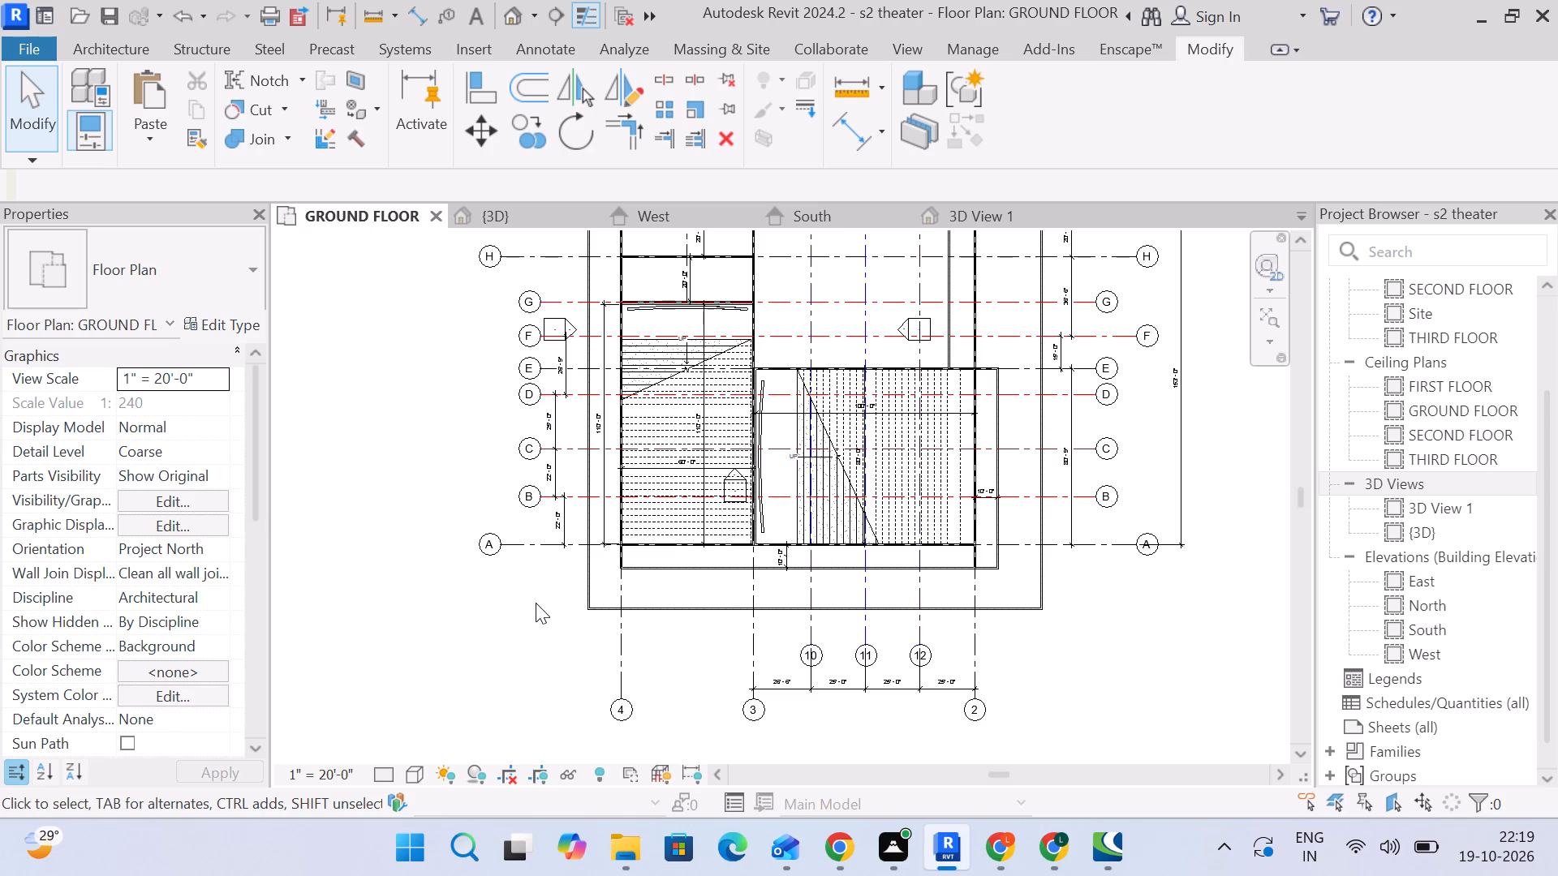
pyautogui.scroll(-2, 536, 601)
pyautogui.moveTo(536, 601); pyautogui.dragTo(540, 687, button='middle')
pyautogui.scroll(3, 694, 352)
pyautogui.scroll(4, 777, 327)
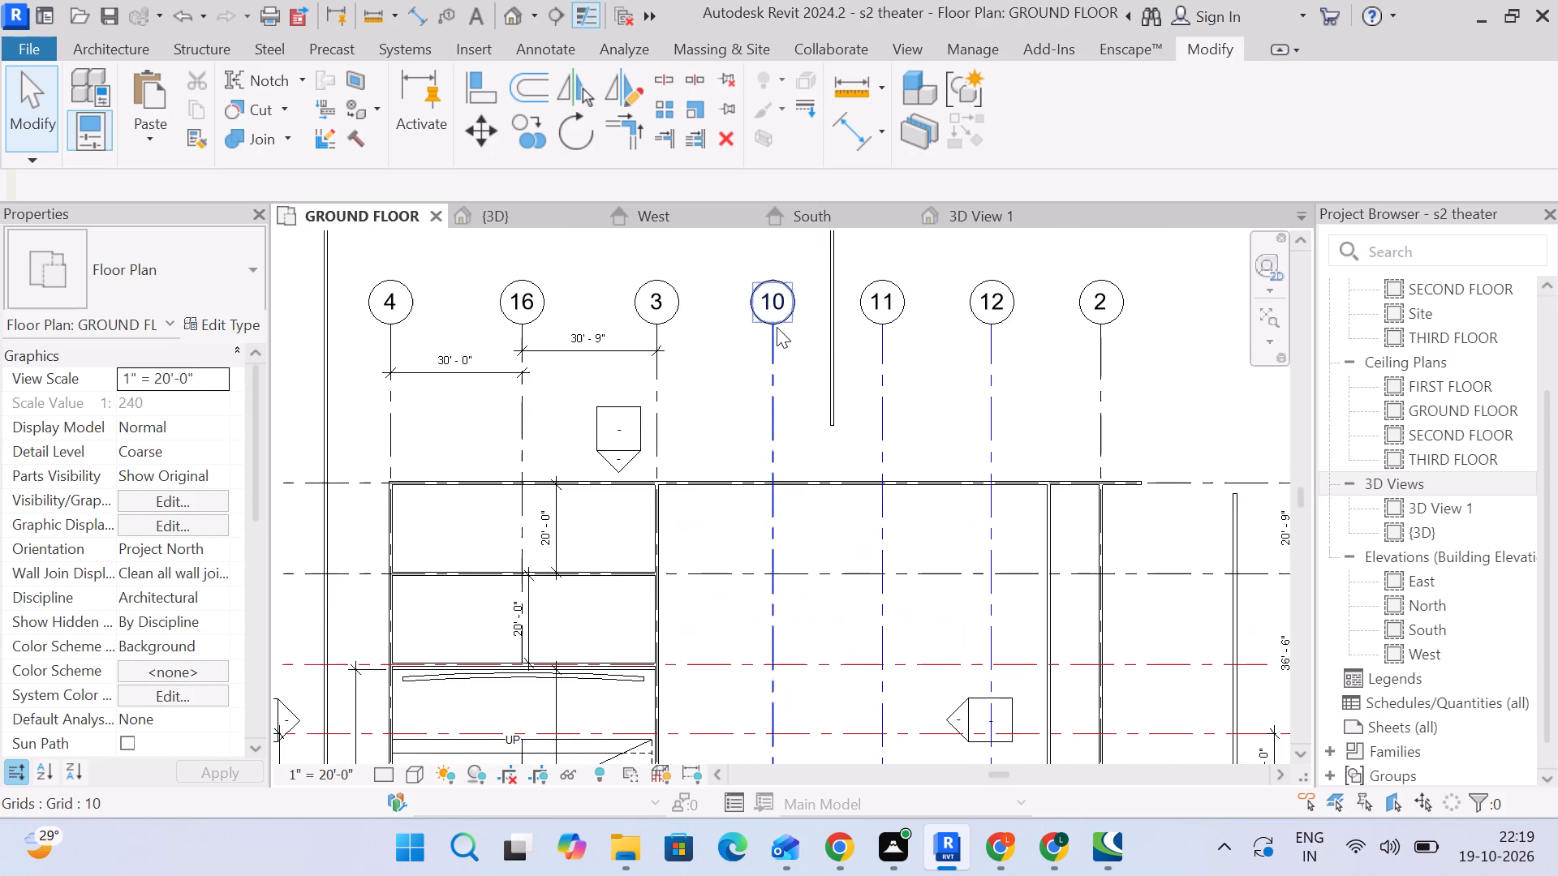
pyautogui.moveTo(820, 402); pyautogui.dragTo(752, 502, button='middle')
pyautogui.click(920, 433)
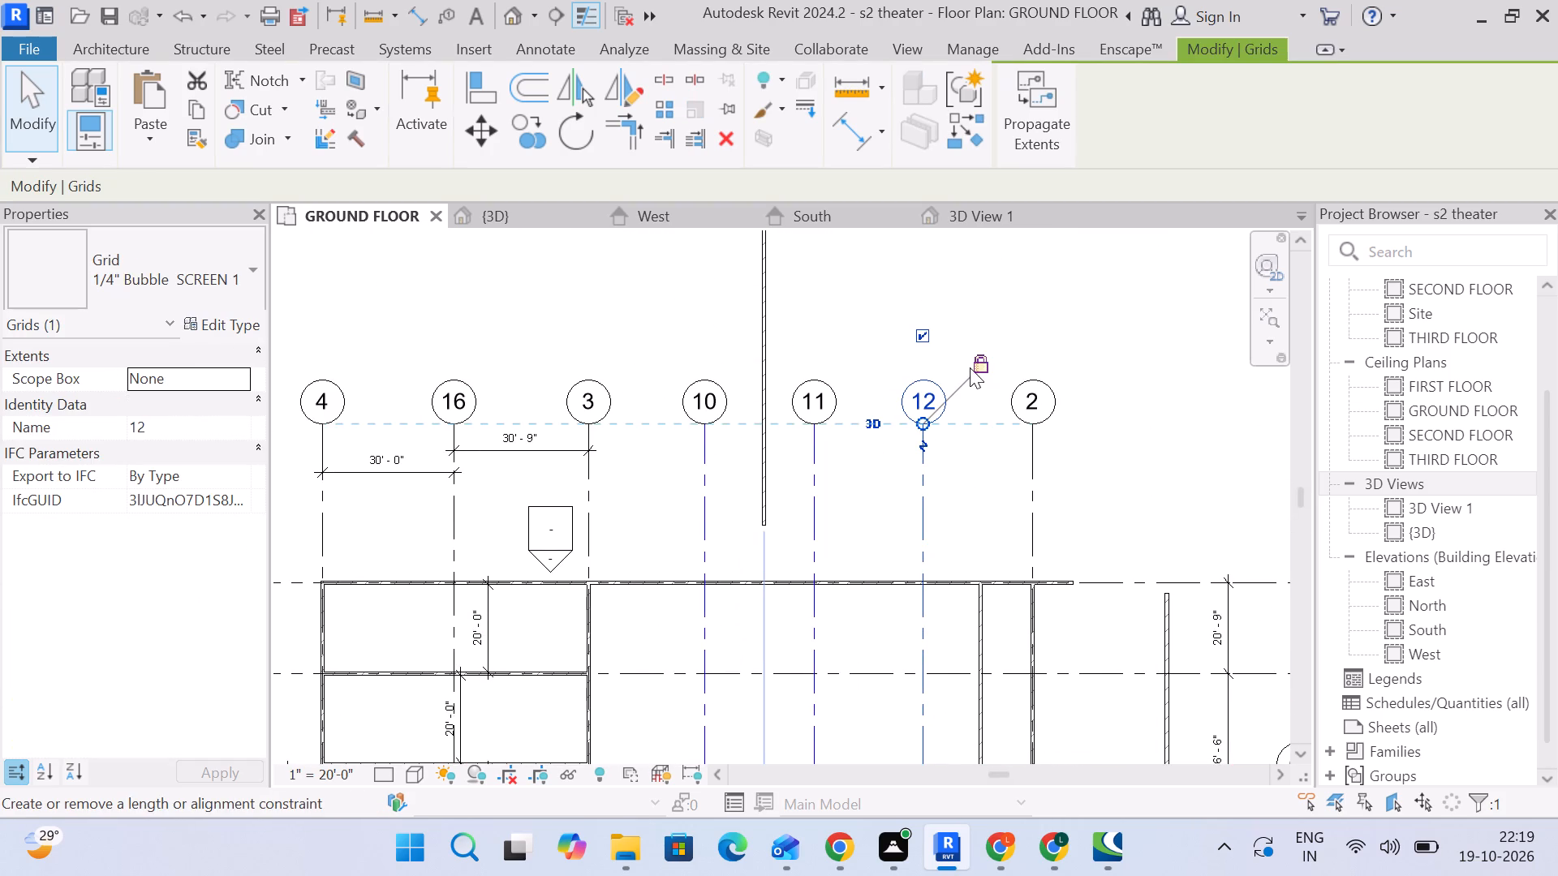
pyautogui.click(993, 363)
pyautogui.moveTo(923, 424); pyautogui.dragTo(932, 464)
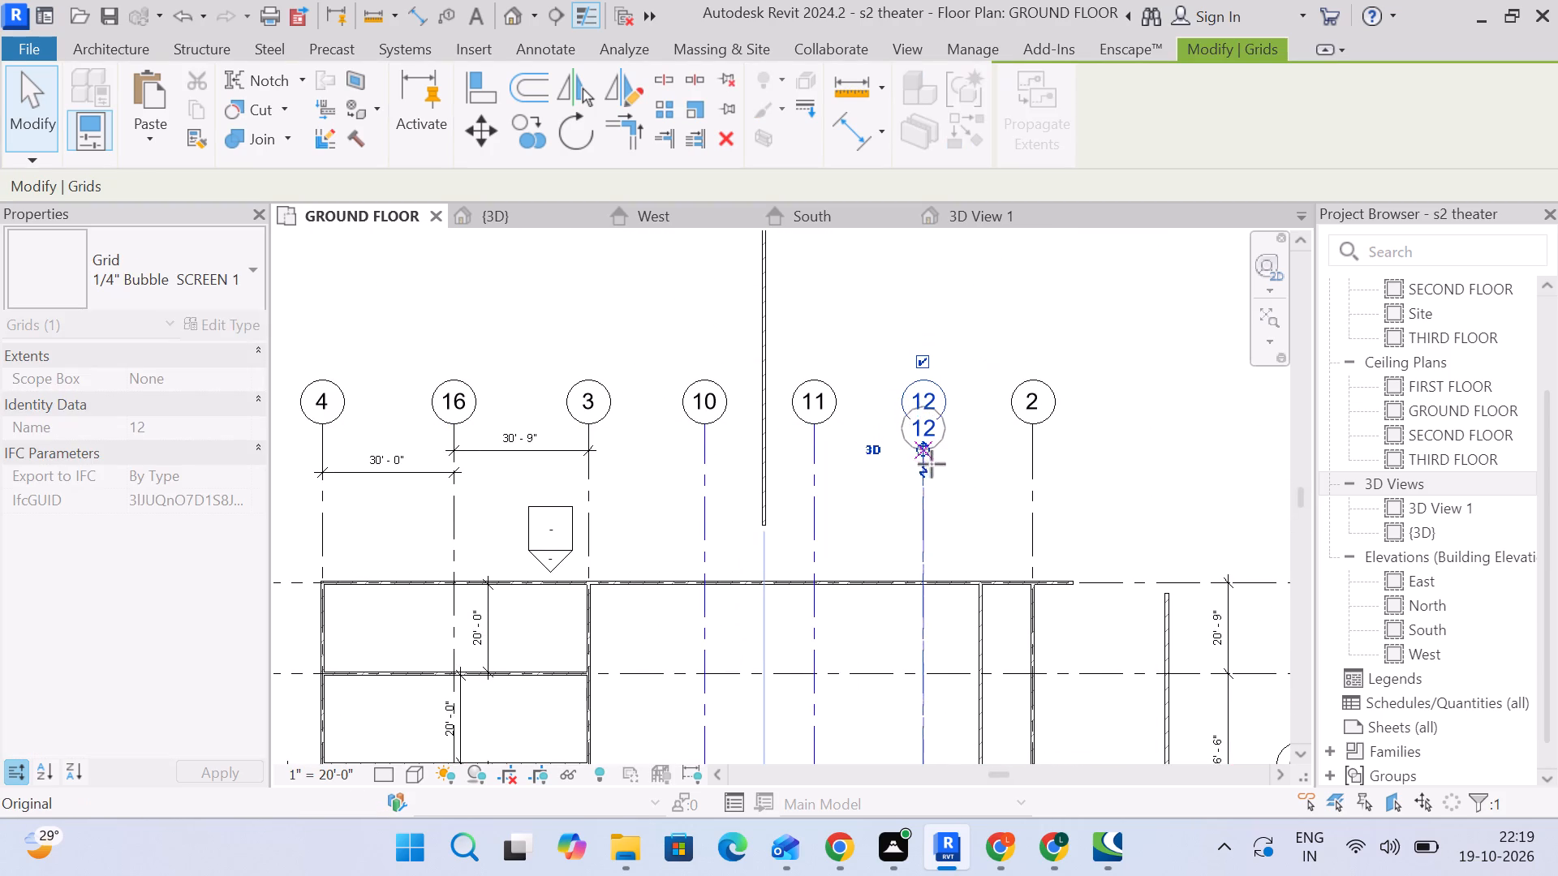
pyautogui.moveTo(932, 464); pyautogui.dragTo(950, 501)
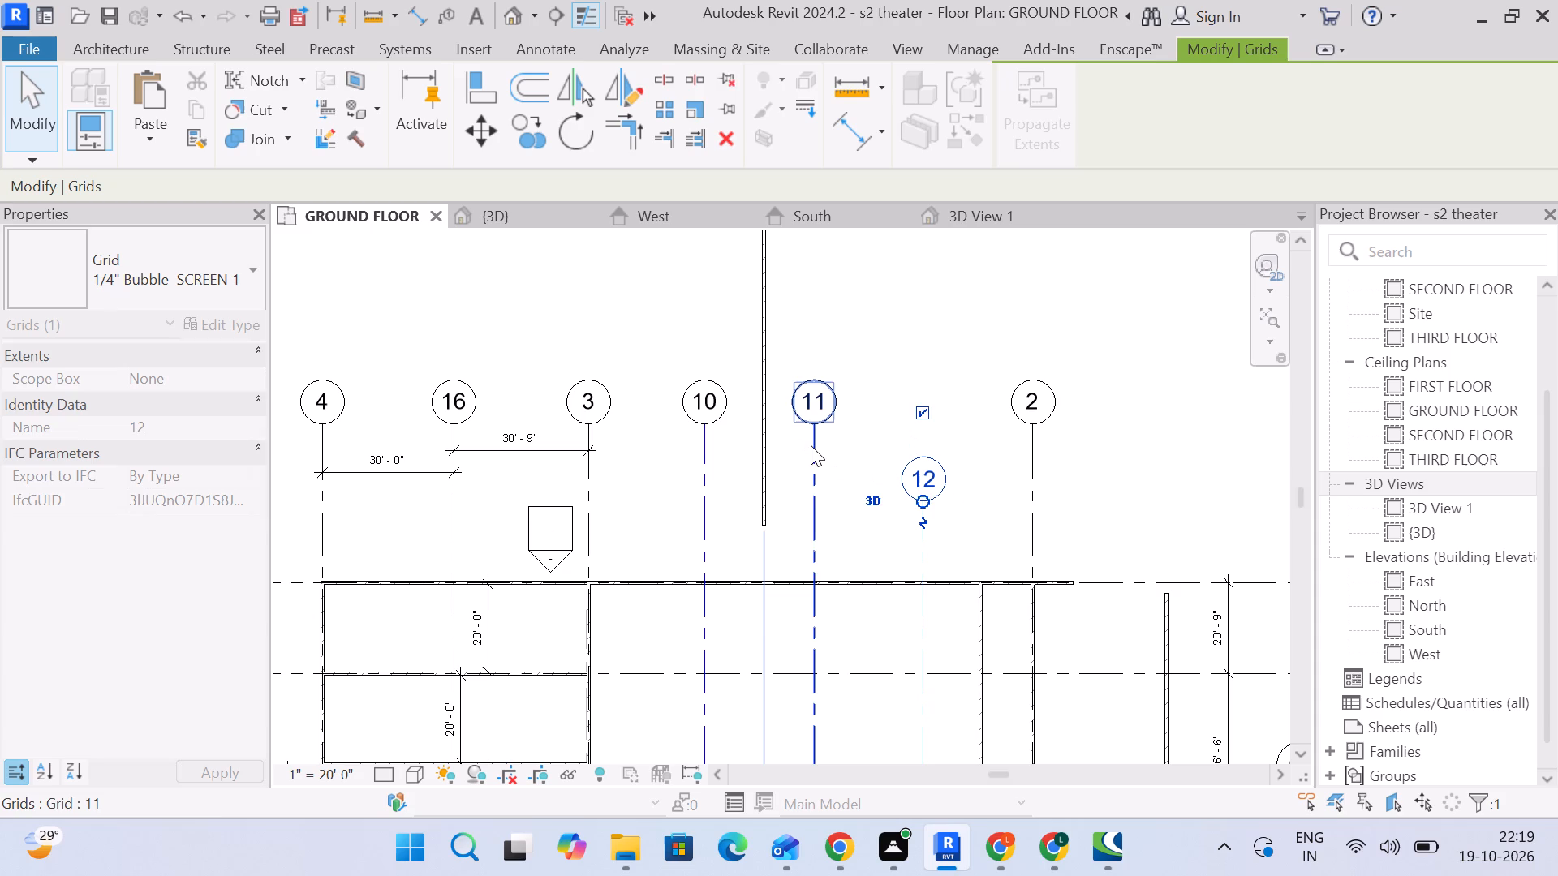
# Unlock grid 11's upper end from the aligned grids and pull its bubble toward the building into line with grid 12.
pyautogui.click(811, 445)
pyautogui.click(874, 365)
pyautogui.moveTo(817, 423); pyautogui.dragTo(817, 440)
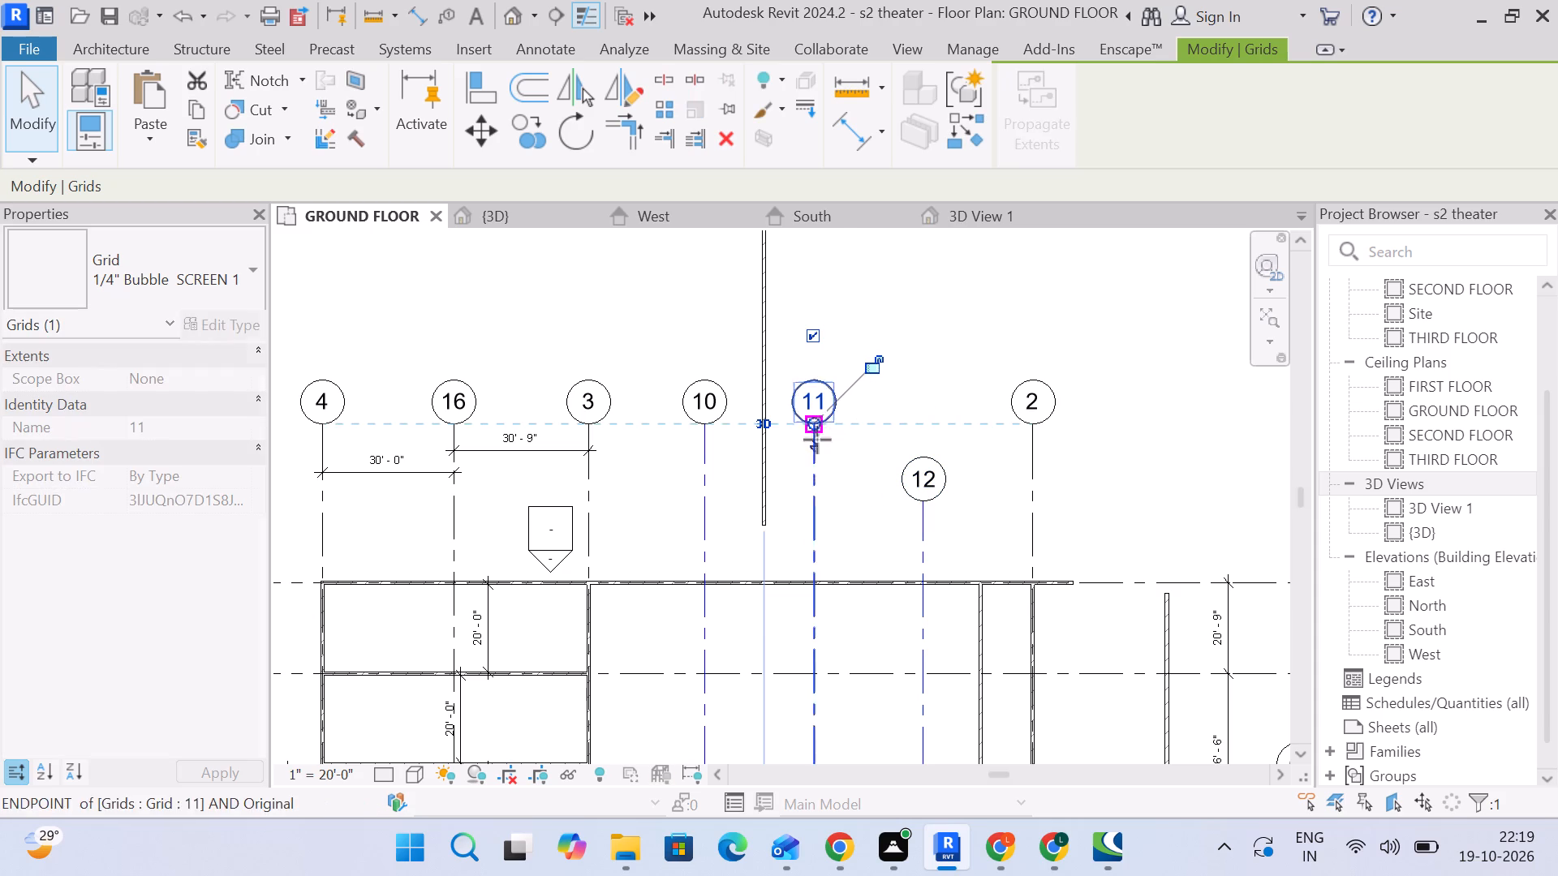
pyautogui.moveTo(817, 440); pyautogui.dragTo(828, 495)
# Unlock grid 10's upper end from the aligned grids and pull its bubble toward the building into line with grids 11 and 12.
pyautogui.click(699, 451)
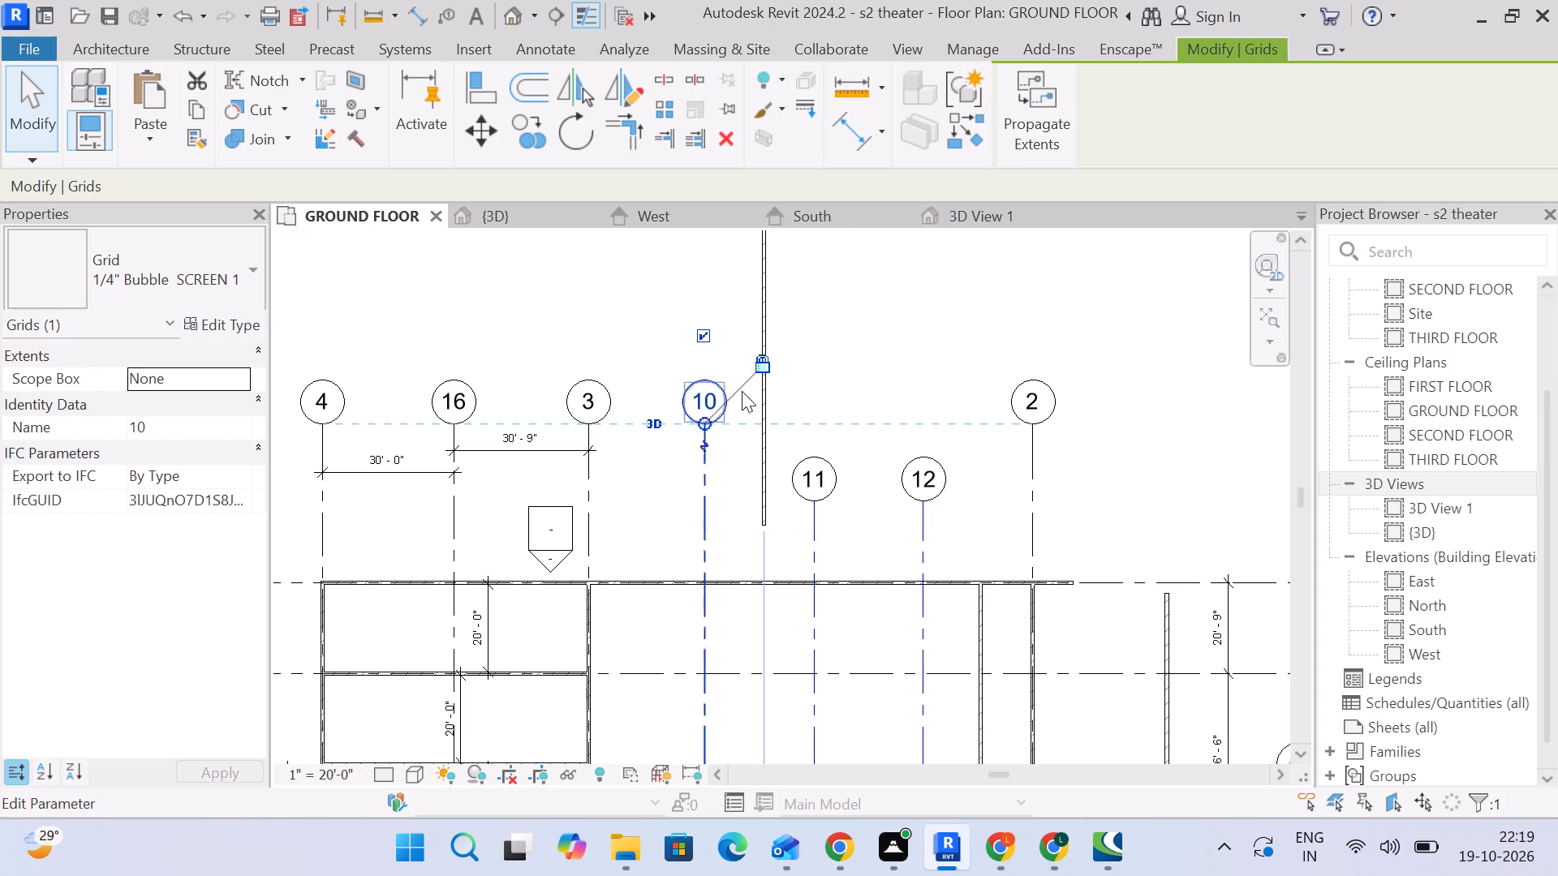
pyautogui.click(755, 373)
pyautogui.moveTo(707, 422); pyautogui.dragTo(714, 491)
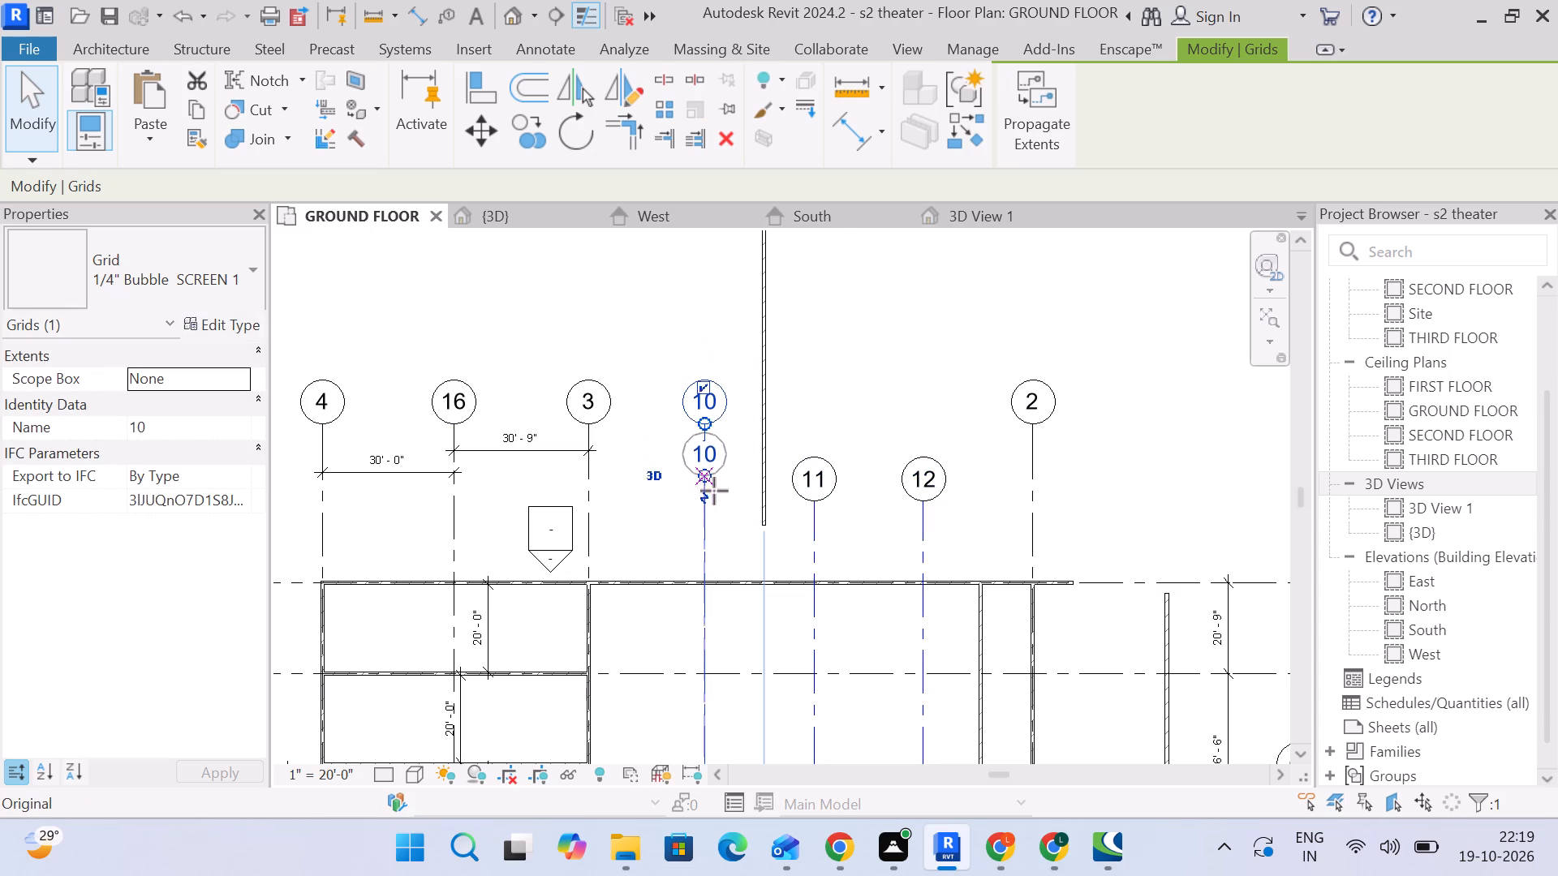
pyautogui.moveTo(714, 491); pyautogui.dragTo(715, 492)
pyautogui.click(895, 371)
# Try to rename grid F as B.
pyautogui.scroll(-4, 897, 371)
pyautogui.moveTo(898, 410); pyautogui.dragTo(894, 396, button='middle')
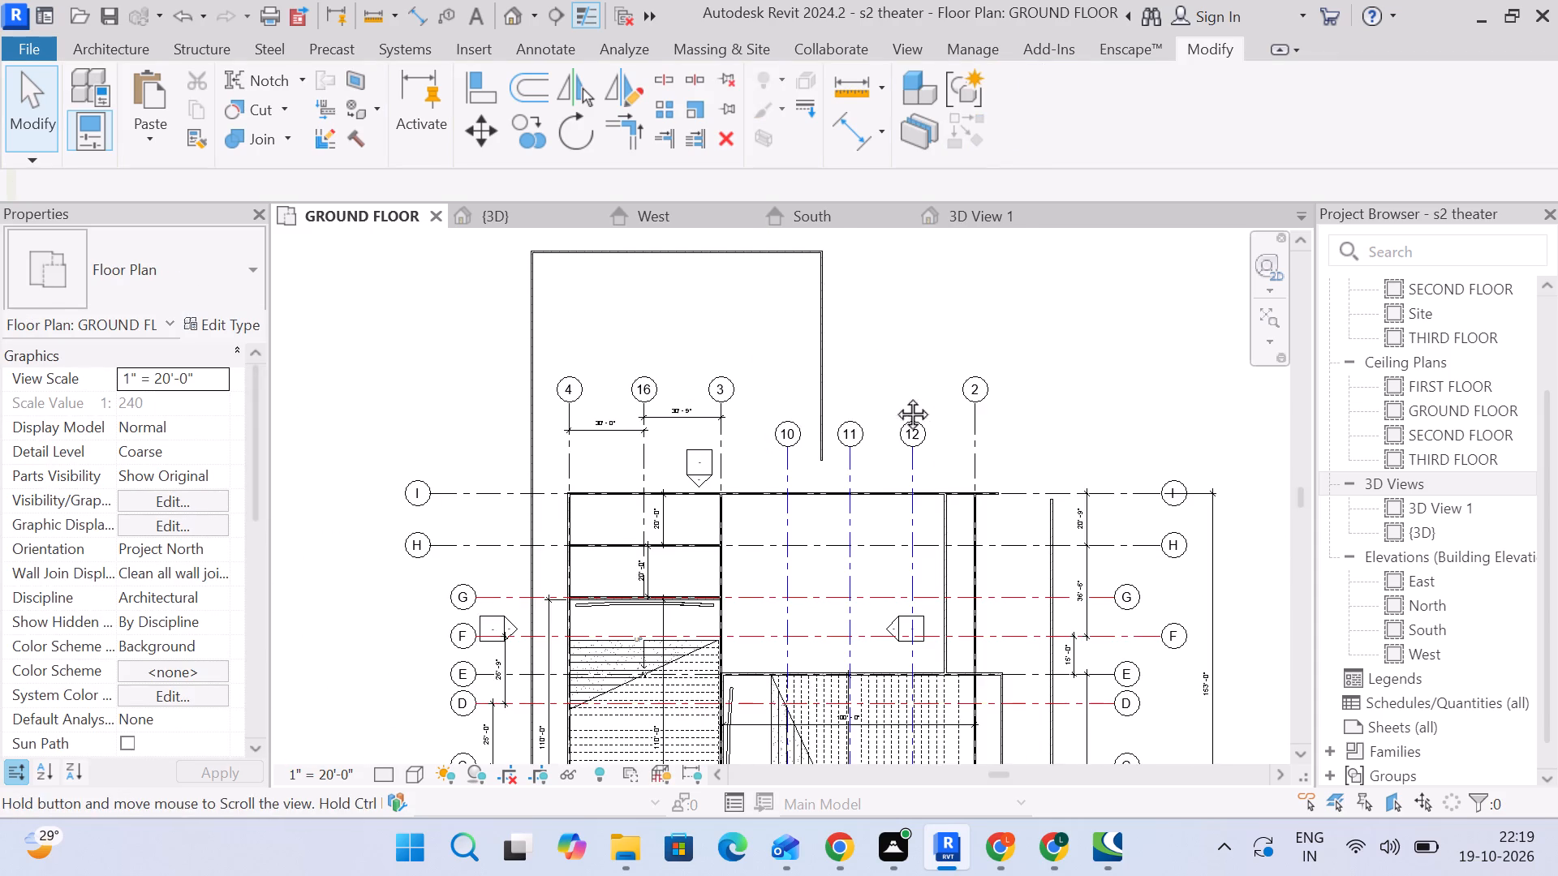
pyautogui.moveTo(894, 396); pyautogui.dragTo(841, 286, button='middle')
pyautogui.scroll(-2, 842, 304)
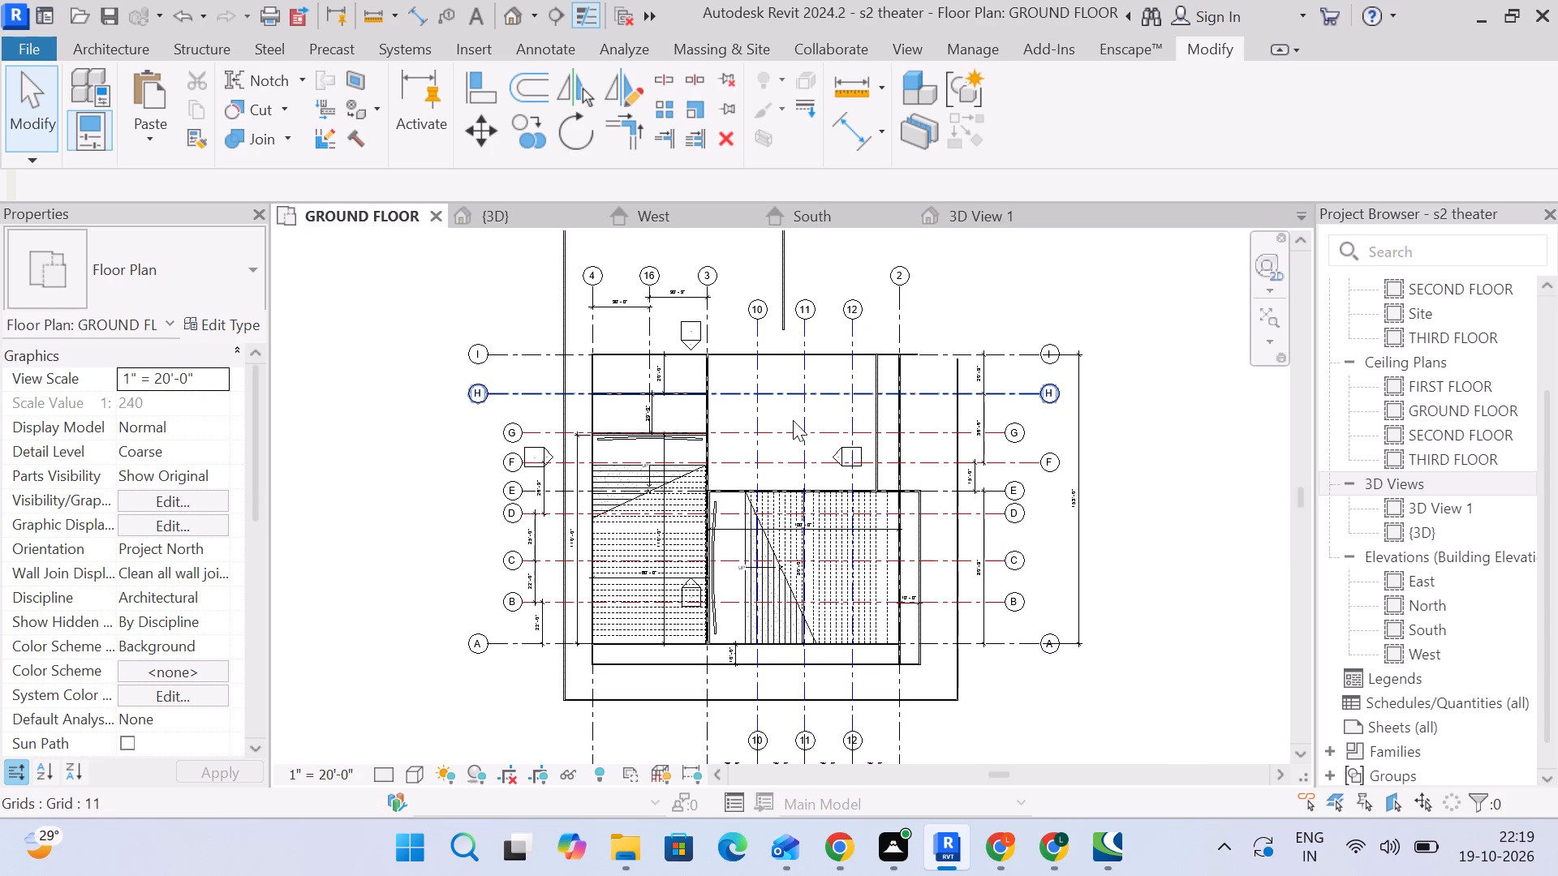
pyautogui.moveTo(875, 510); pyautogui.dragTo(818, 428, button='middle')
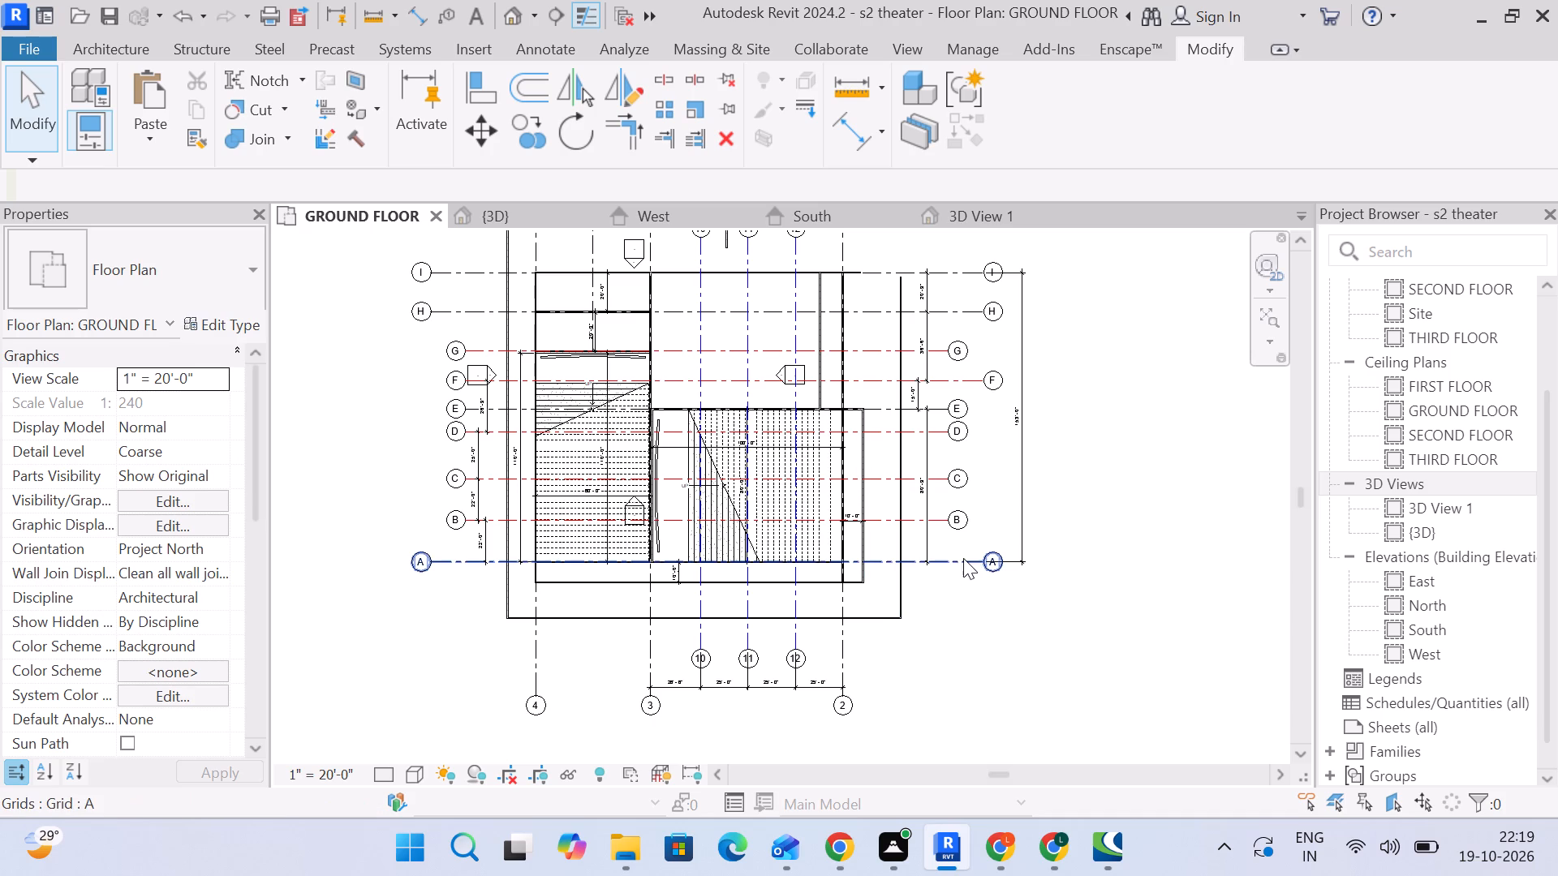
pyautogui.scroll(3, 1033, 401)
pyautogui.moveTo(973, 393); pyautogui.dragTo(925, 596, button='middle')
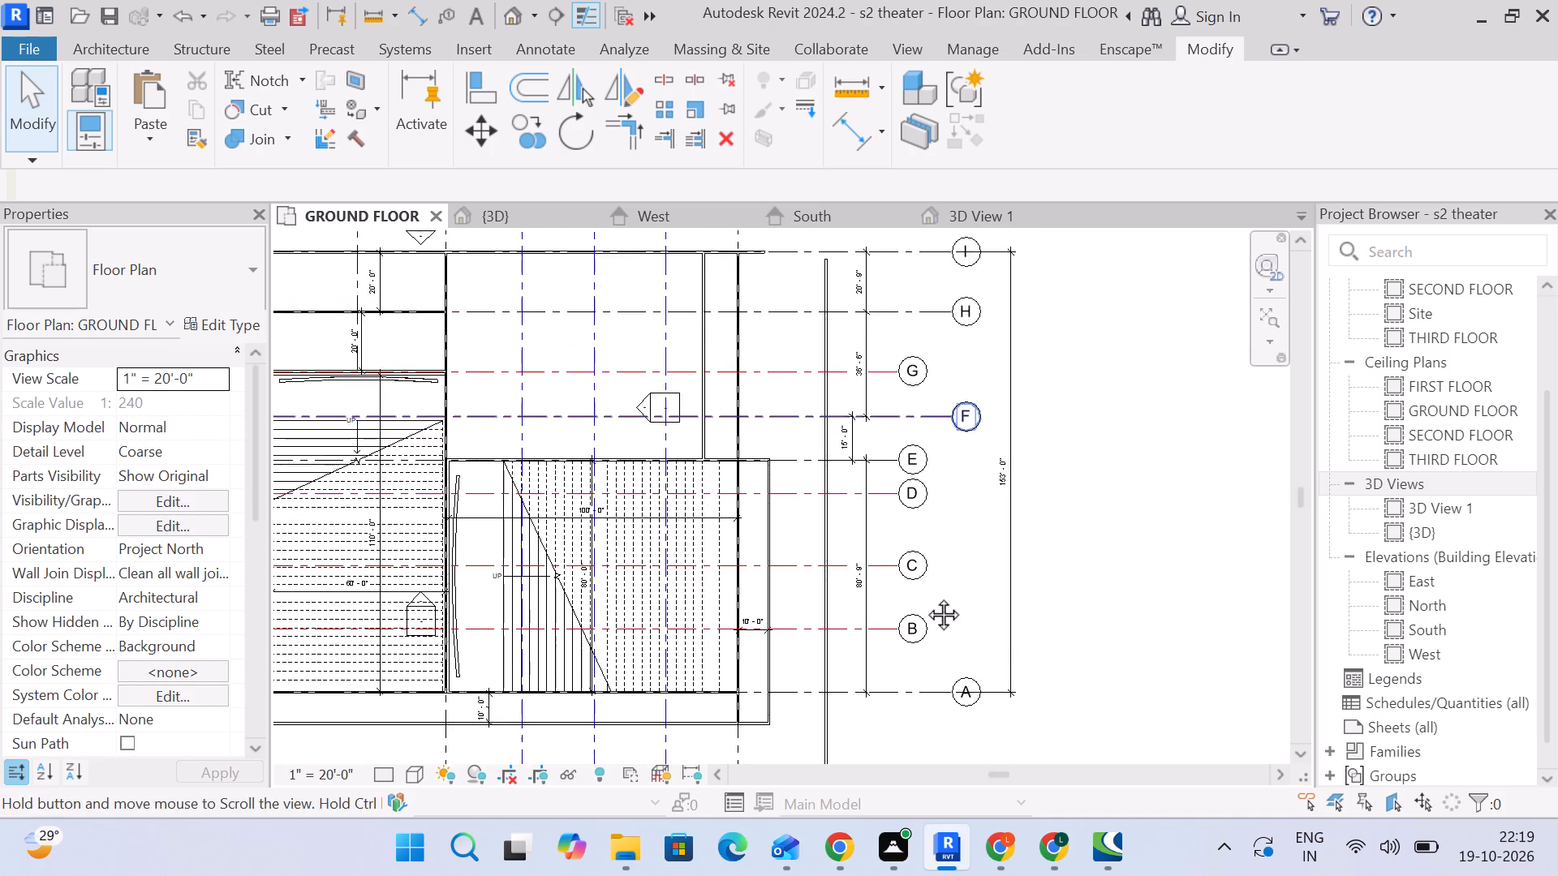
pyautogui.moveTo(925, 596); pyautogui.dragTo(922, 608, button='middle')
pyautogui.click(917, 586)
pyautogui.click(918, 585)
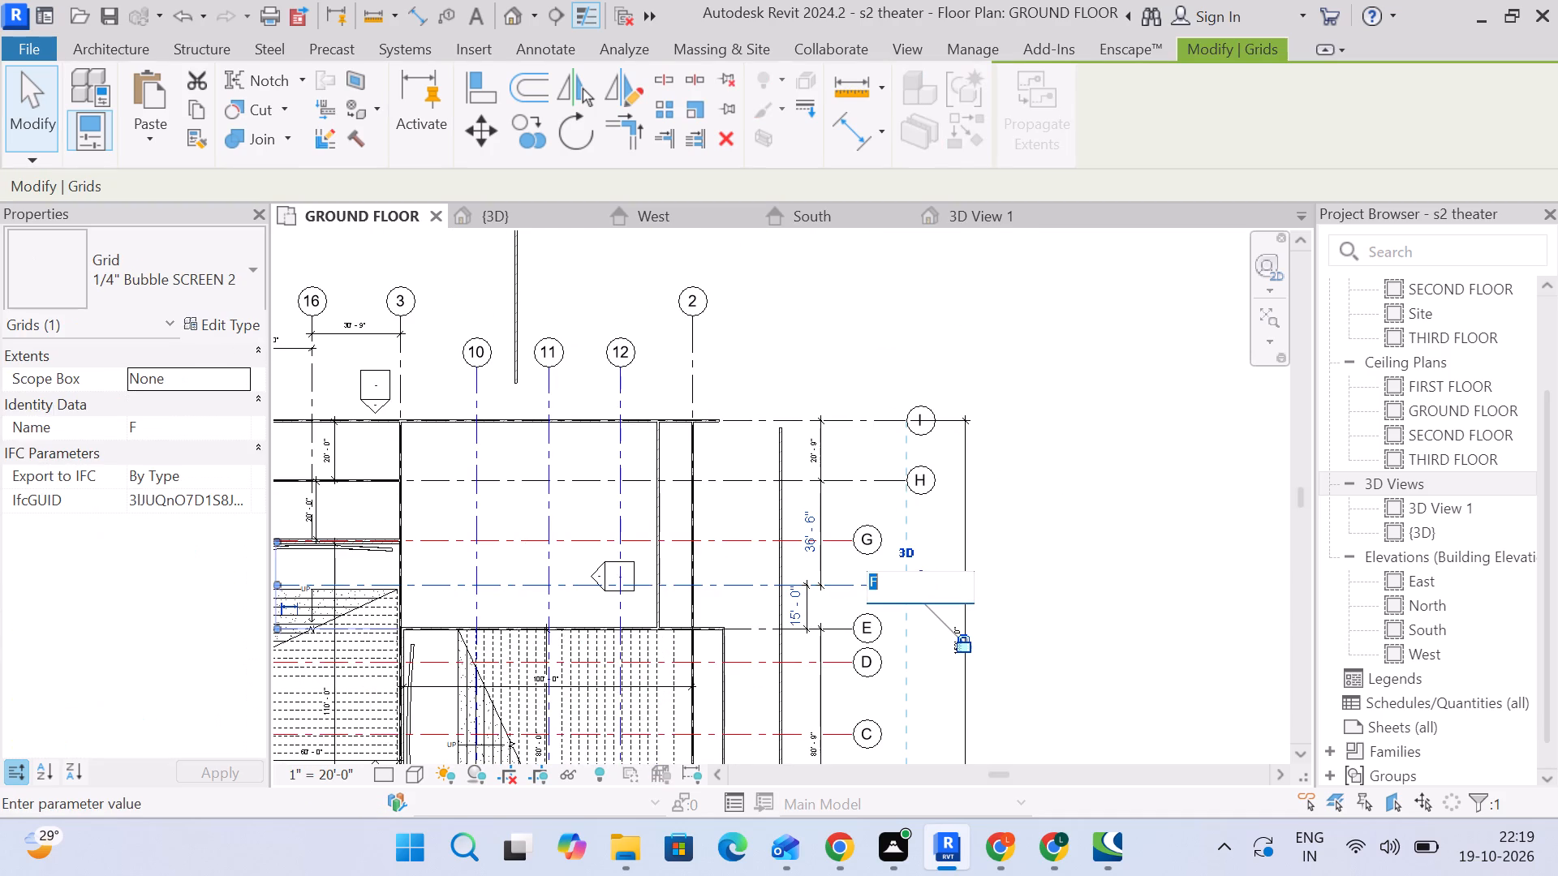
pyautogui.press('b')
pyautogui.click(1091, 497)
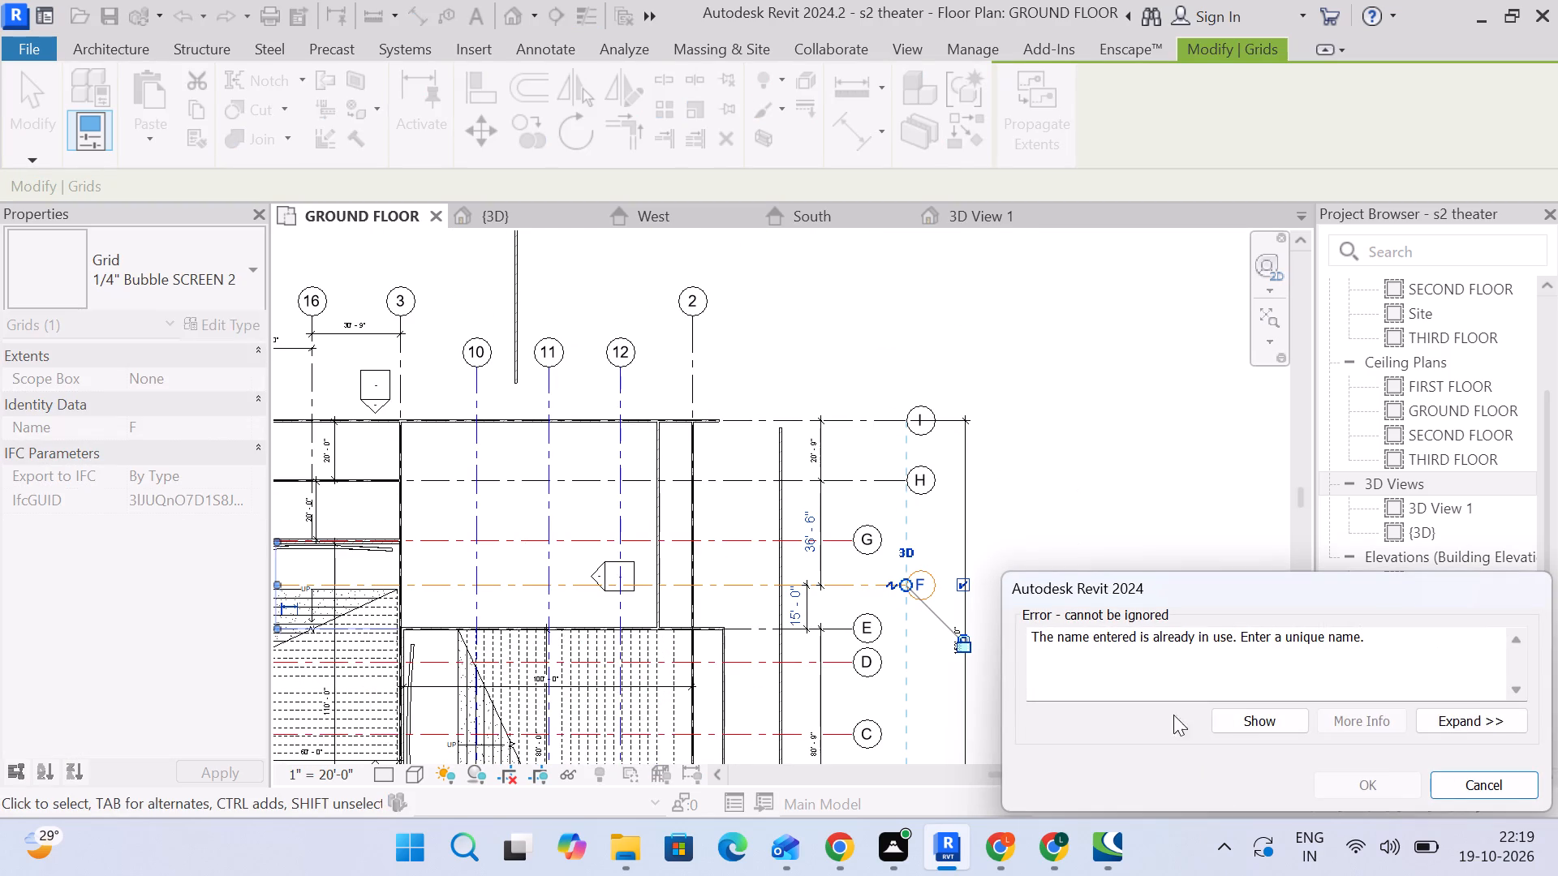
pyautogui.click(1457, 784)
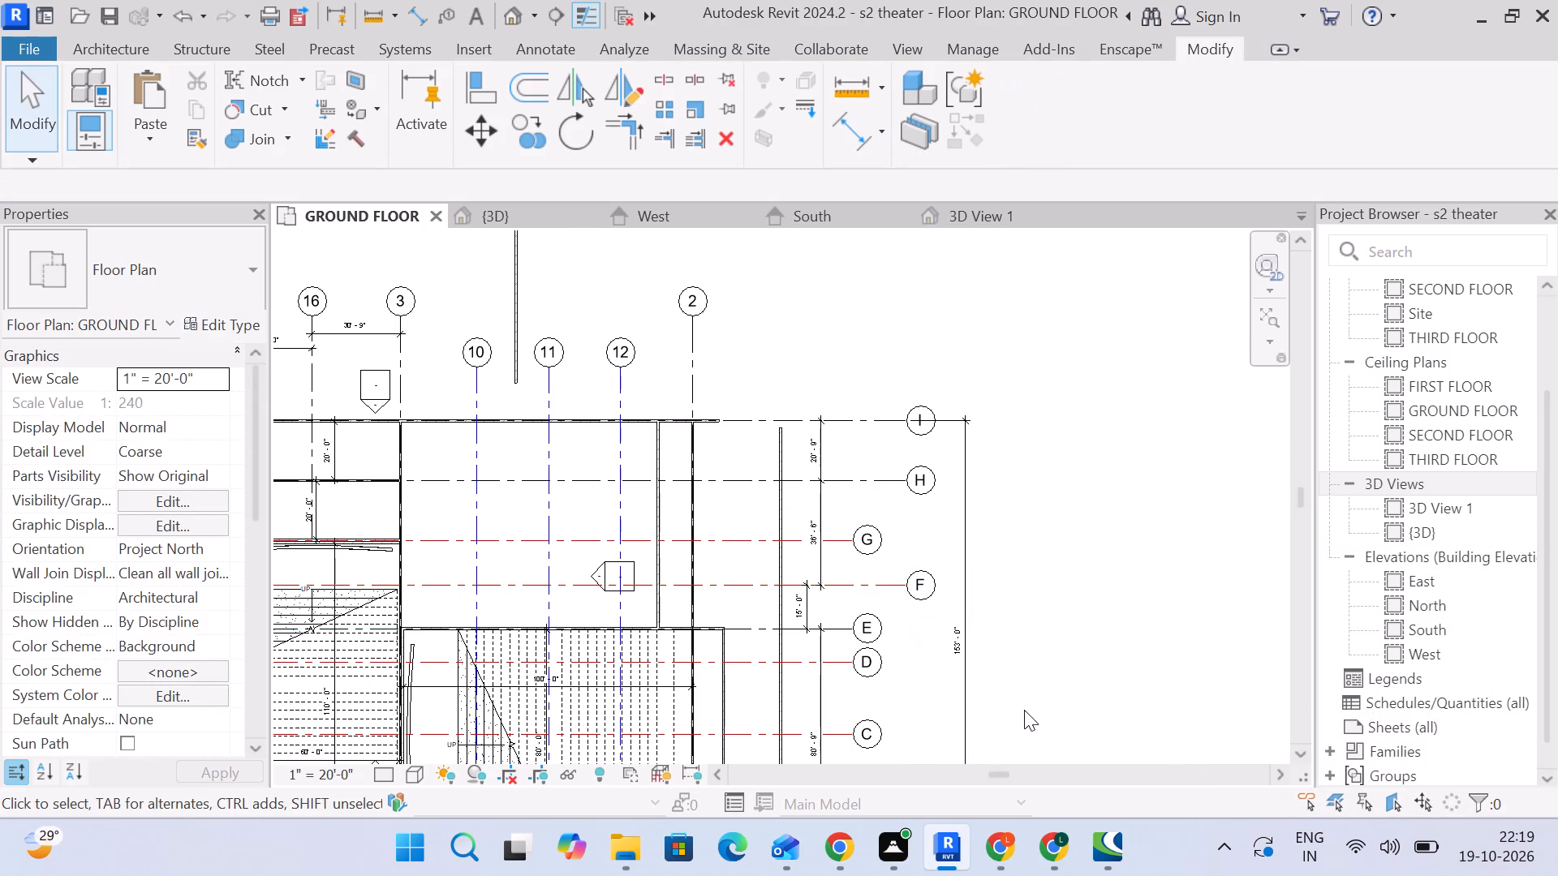
# Rename grid B, the first intermediate grid above grid A, as U.
pyautogui.scroll(-3, 1024, 710)
pyautogui.moveTo(1022, 703); pyautogui.dragTo(1021, 546, button='middle')
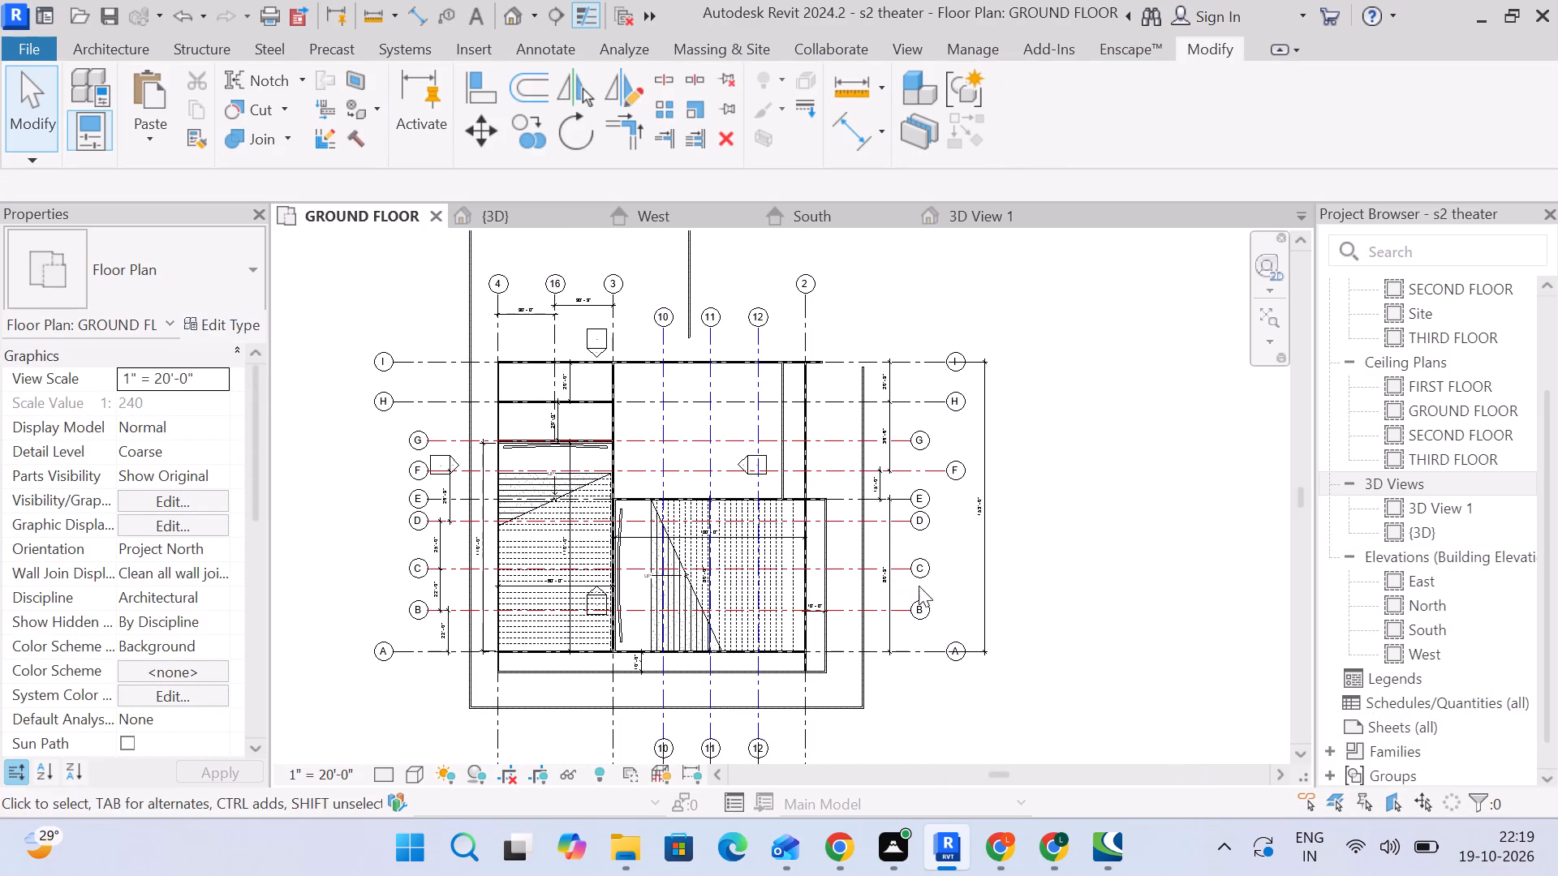
pyautogui.scroll(4, 924, 611)
pyautogui.click(921, 611)
pyautogui.click(921, 611)
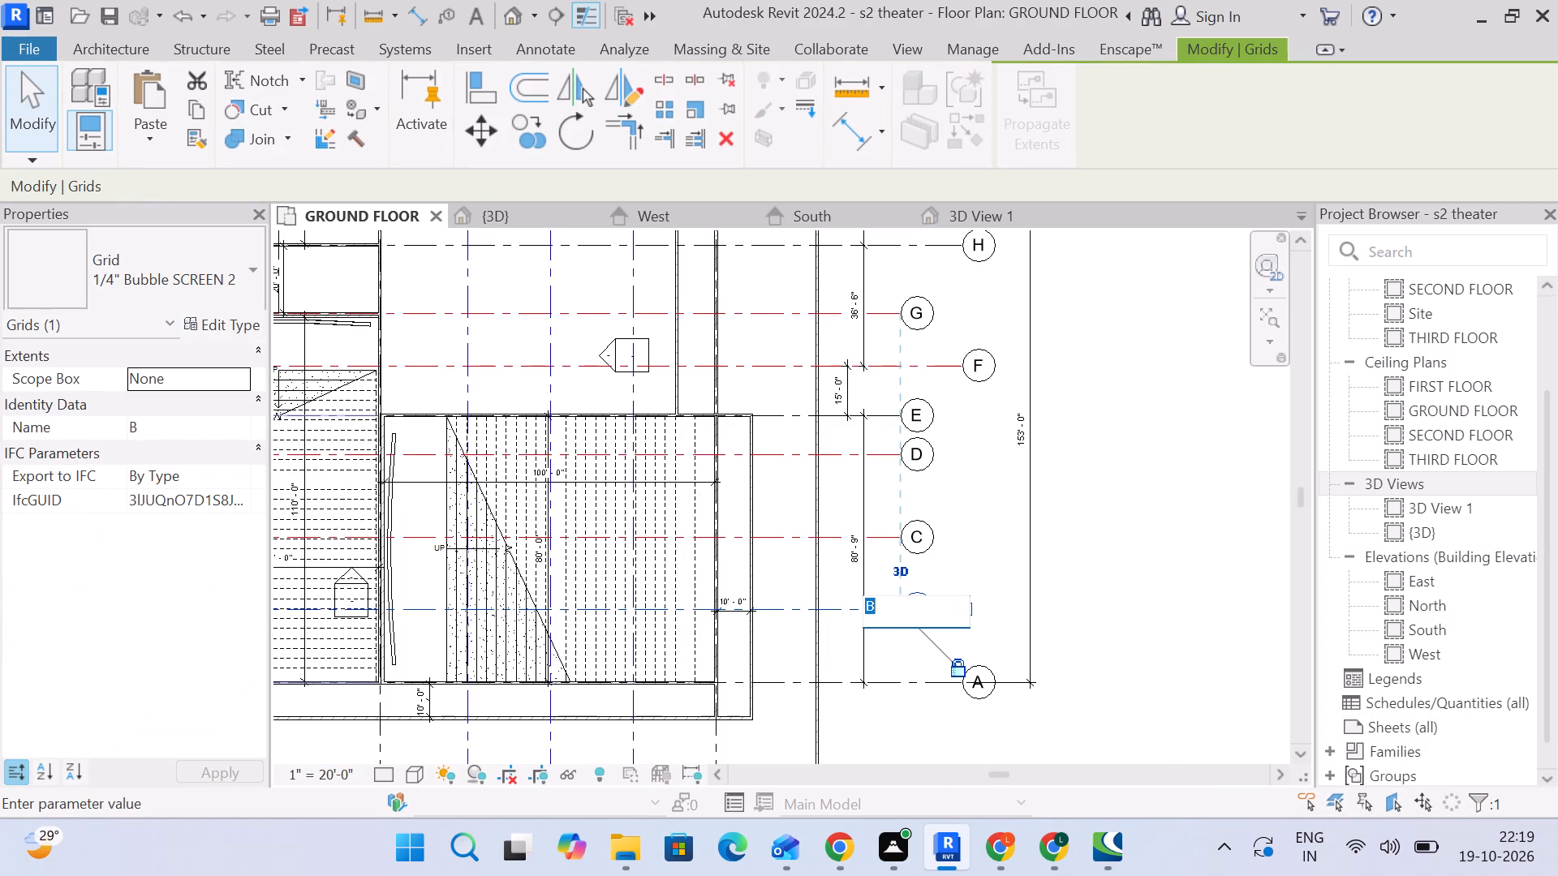
pyautogui.scroll(-3, 920, 610)
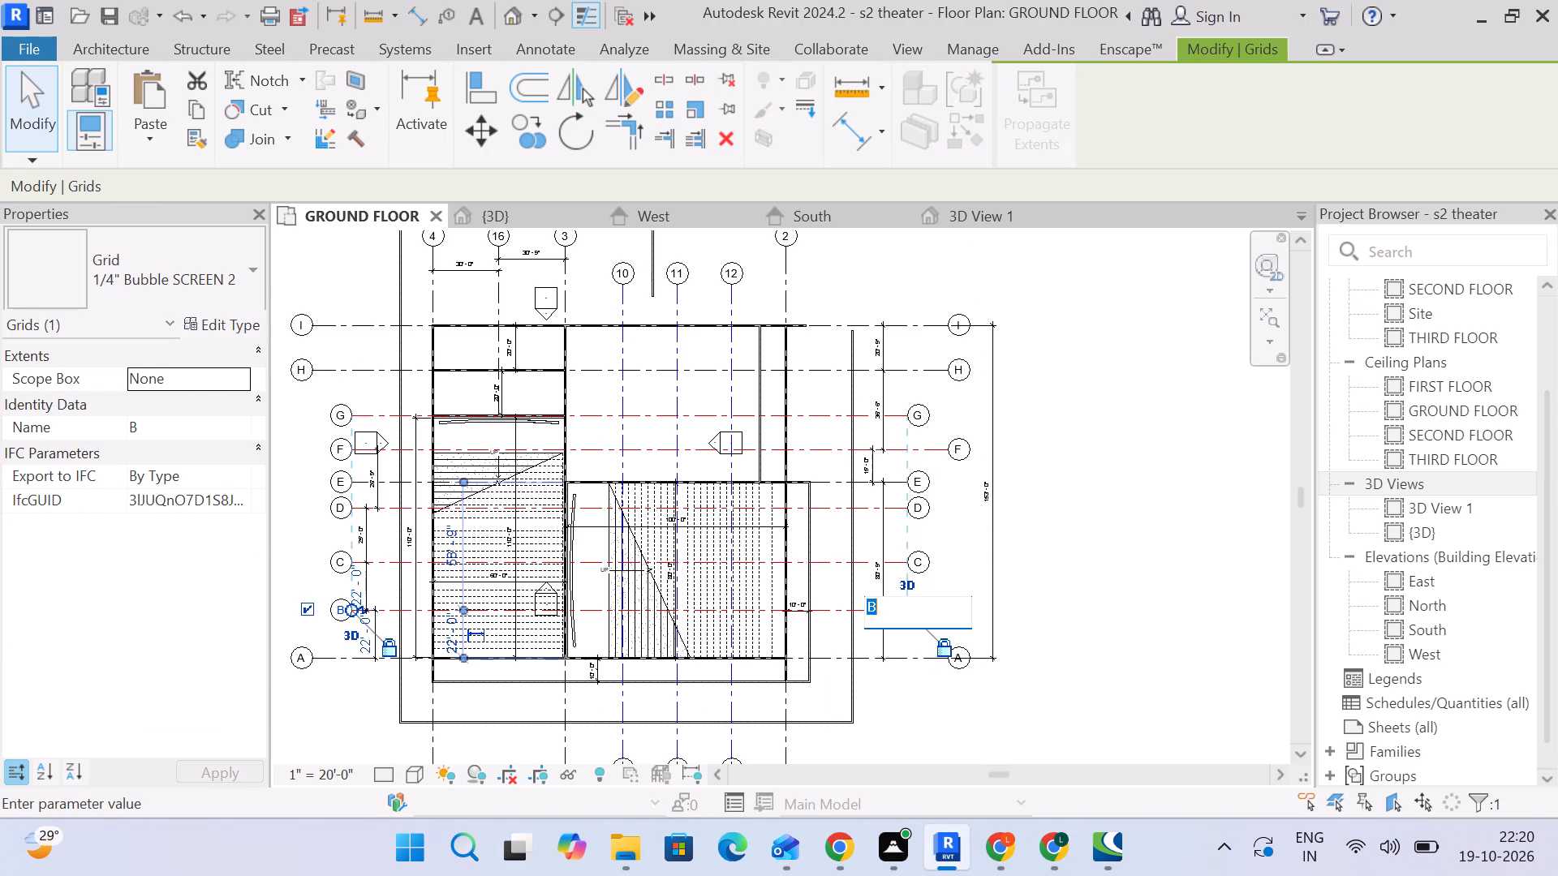
pyautogui.press('u')
pyautogui.click(1161, 544)
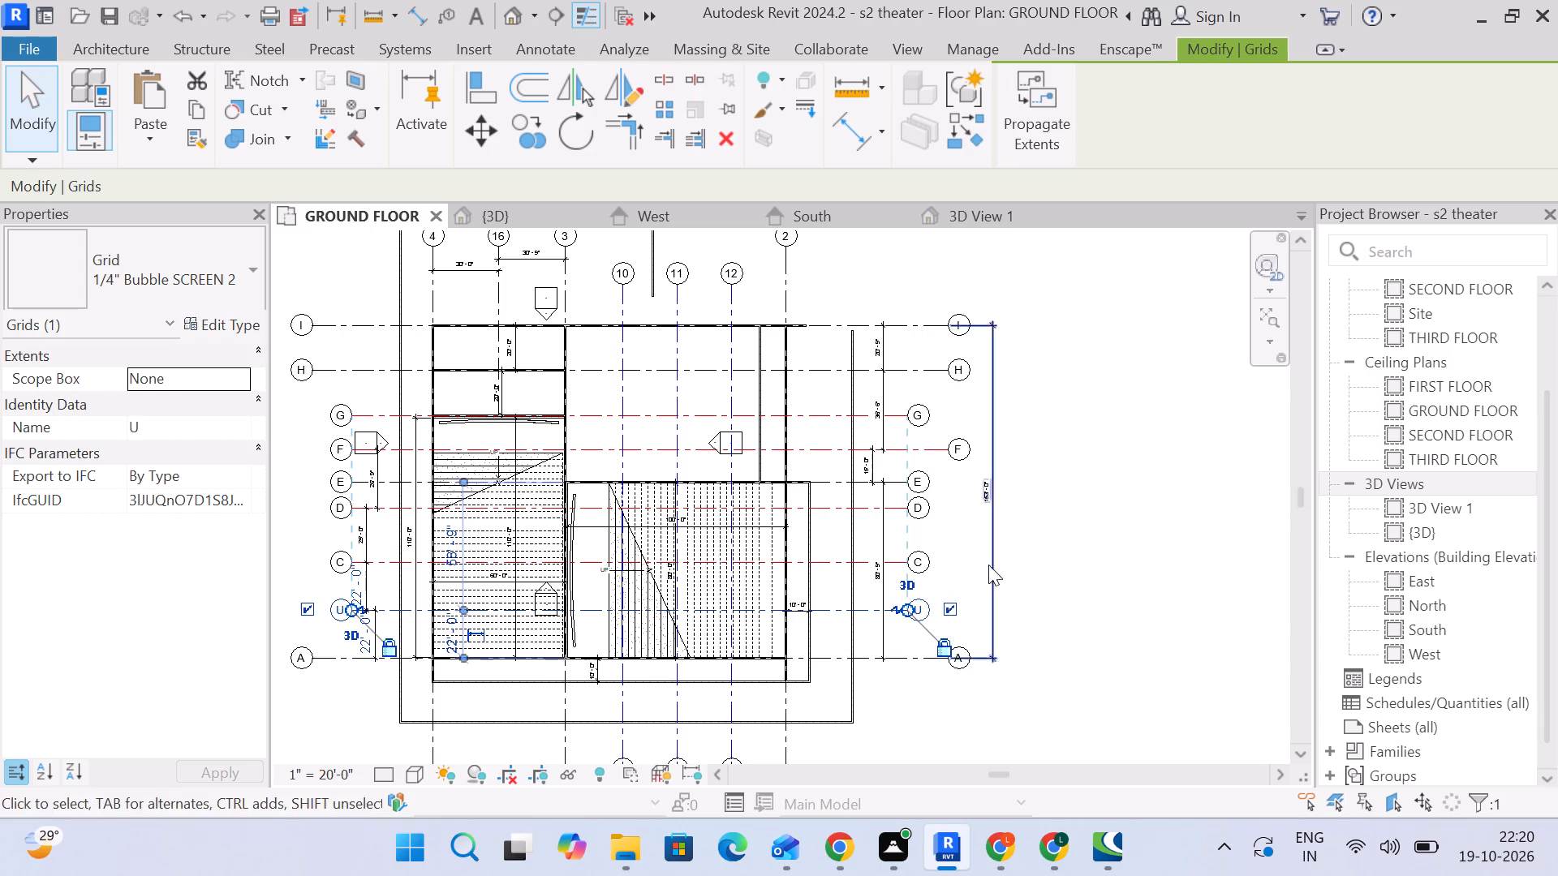
# Rename grid C, the intermediate grid above grid U, as V.
pyautogui.click(925, 564)
pyautogui.click(925, 564)
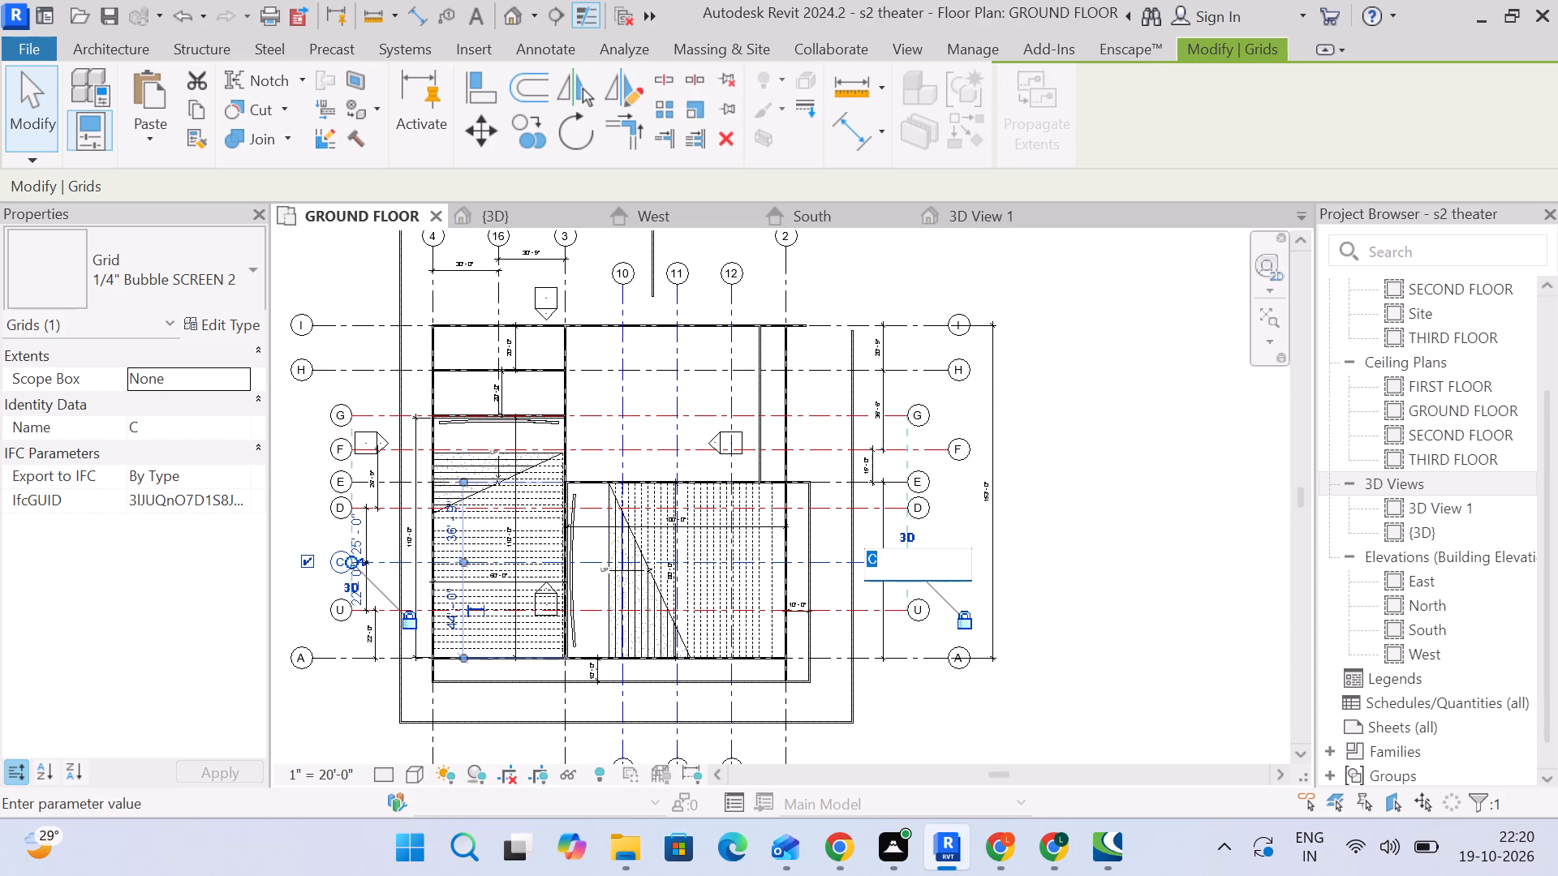
pyautogui.press('v')
pyautogui.click(1060, 499)
# Rename grid D, the intermediate grid between grids V and E, as W.
pyautogui.scroll(3, 880, 509)
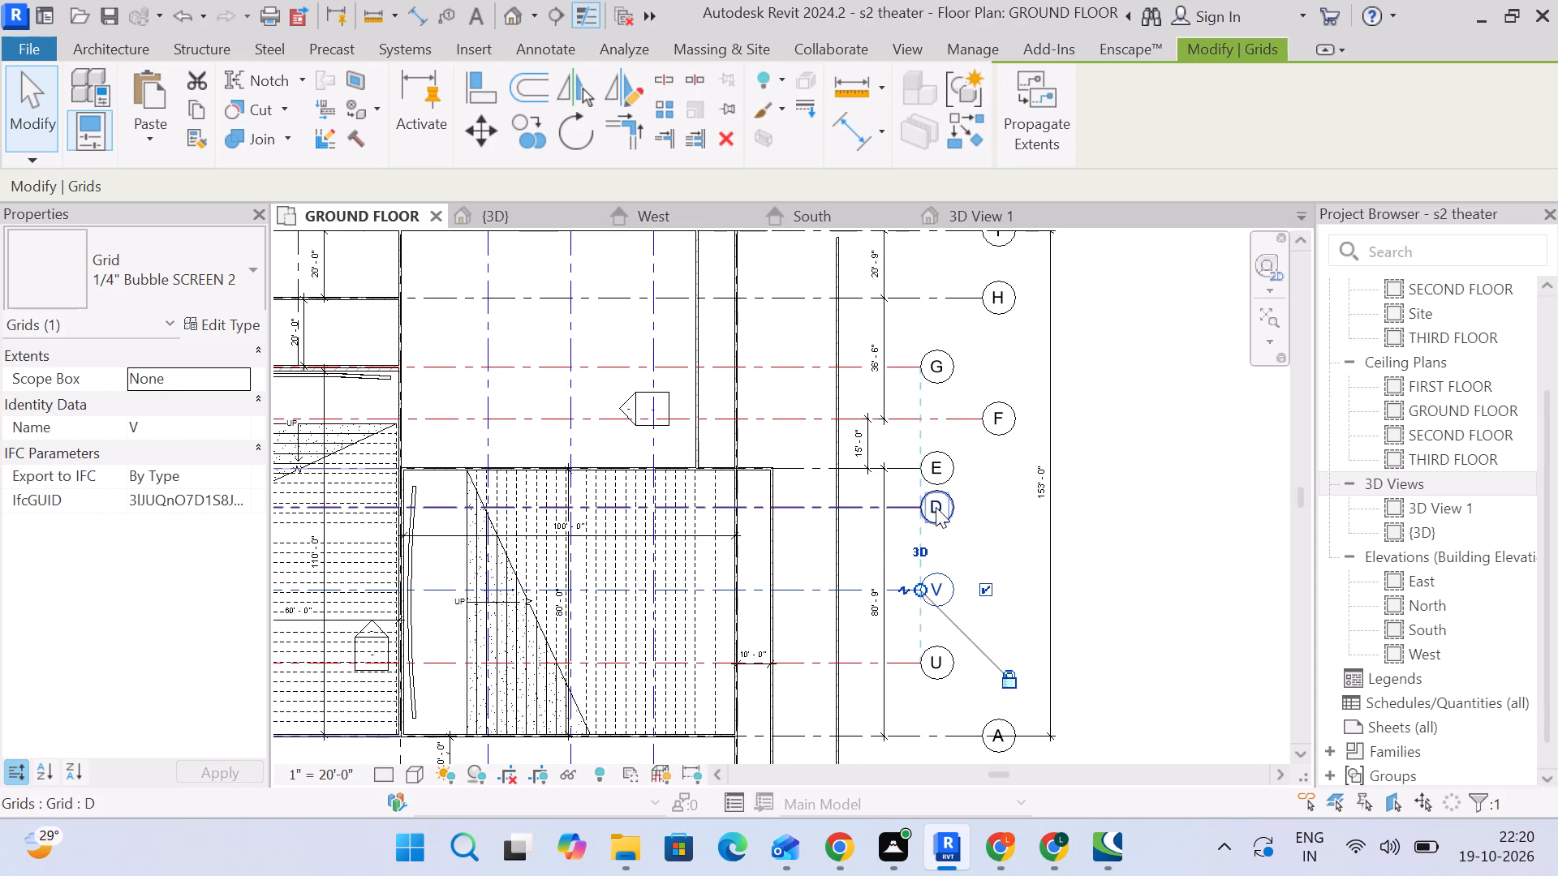
pyautogui.click(936, 507)
pyautogui.click(936, 507)
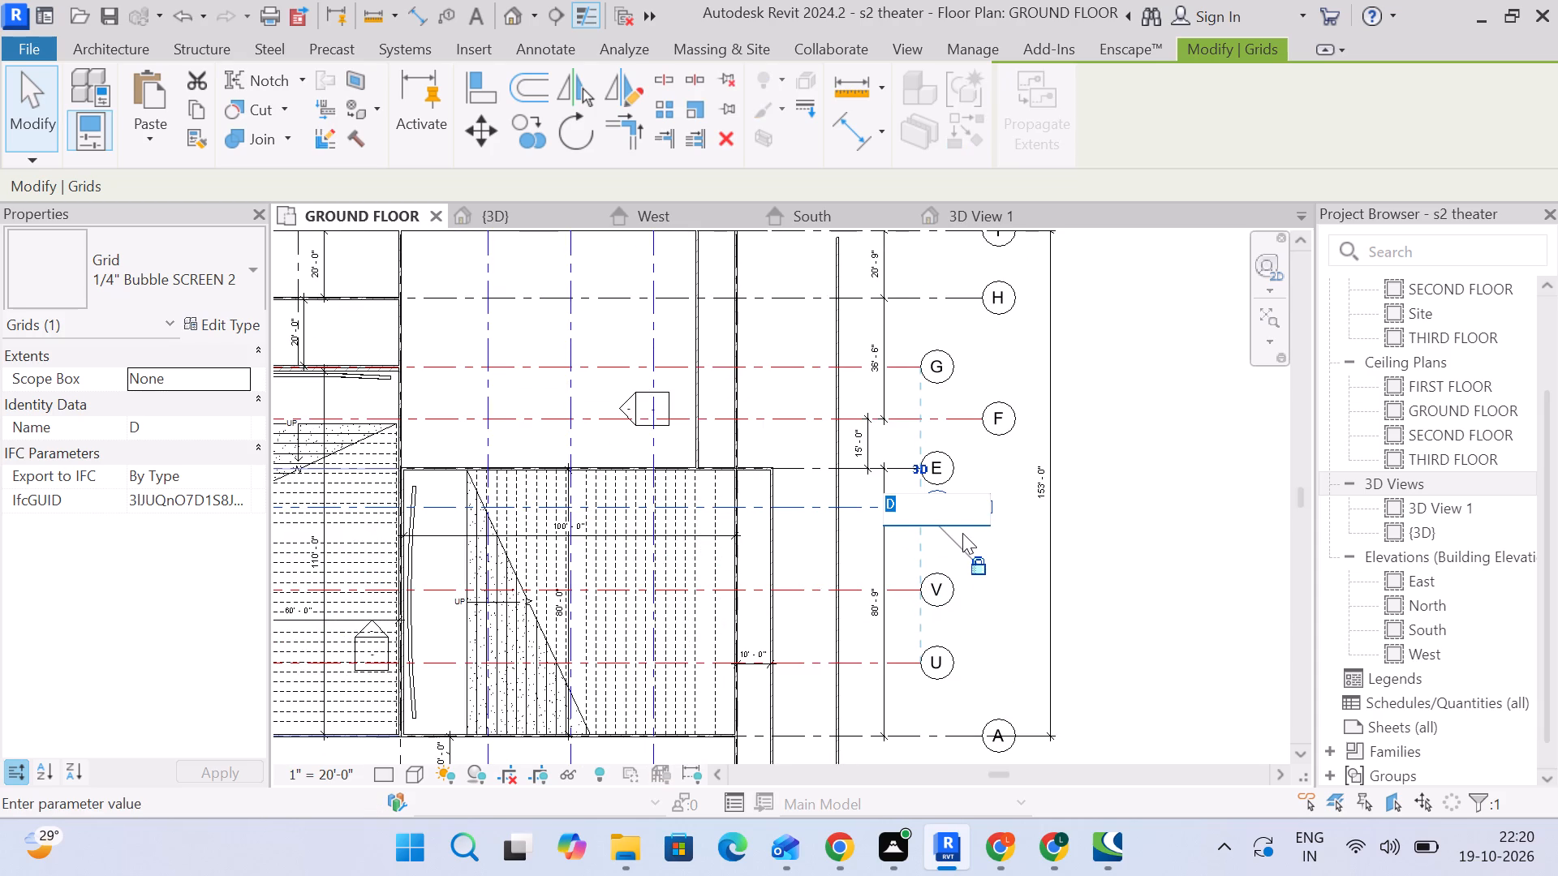
pyautogui.press('w')
pyautogui.click(1134, 489)
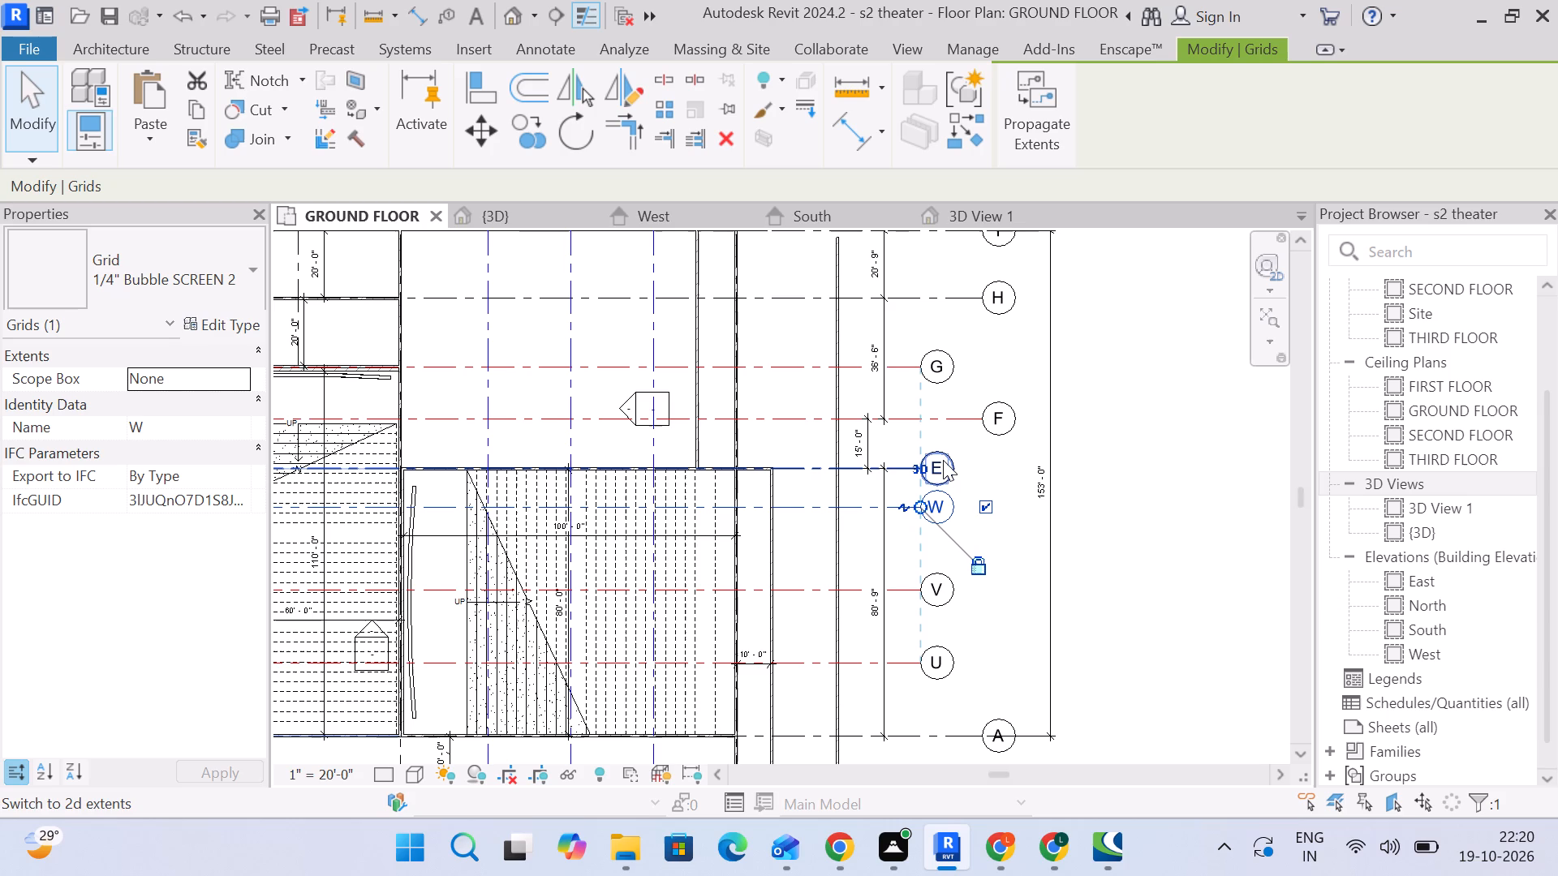
# Change grid F's type to 1/4" Bubble, trying 1/4" Bubble SCREEN 1 first.
pyautogui.scroll(-2, 946, 457)
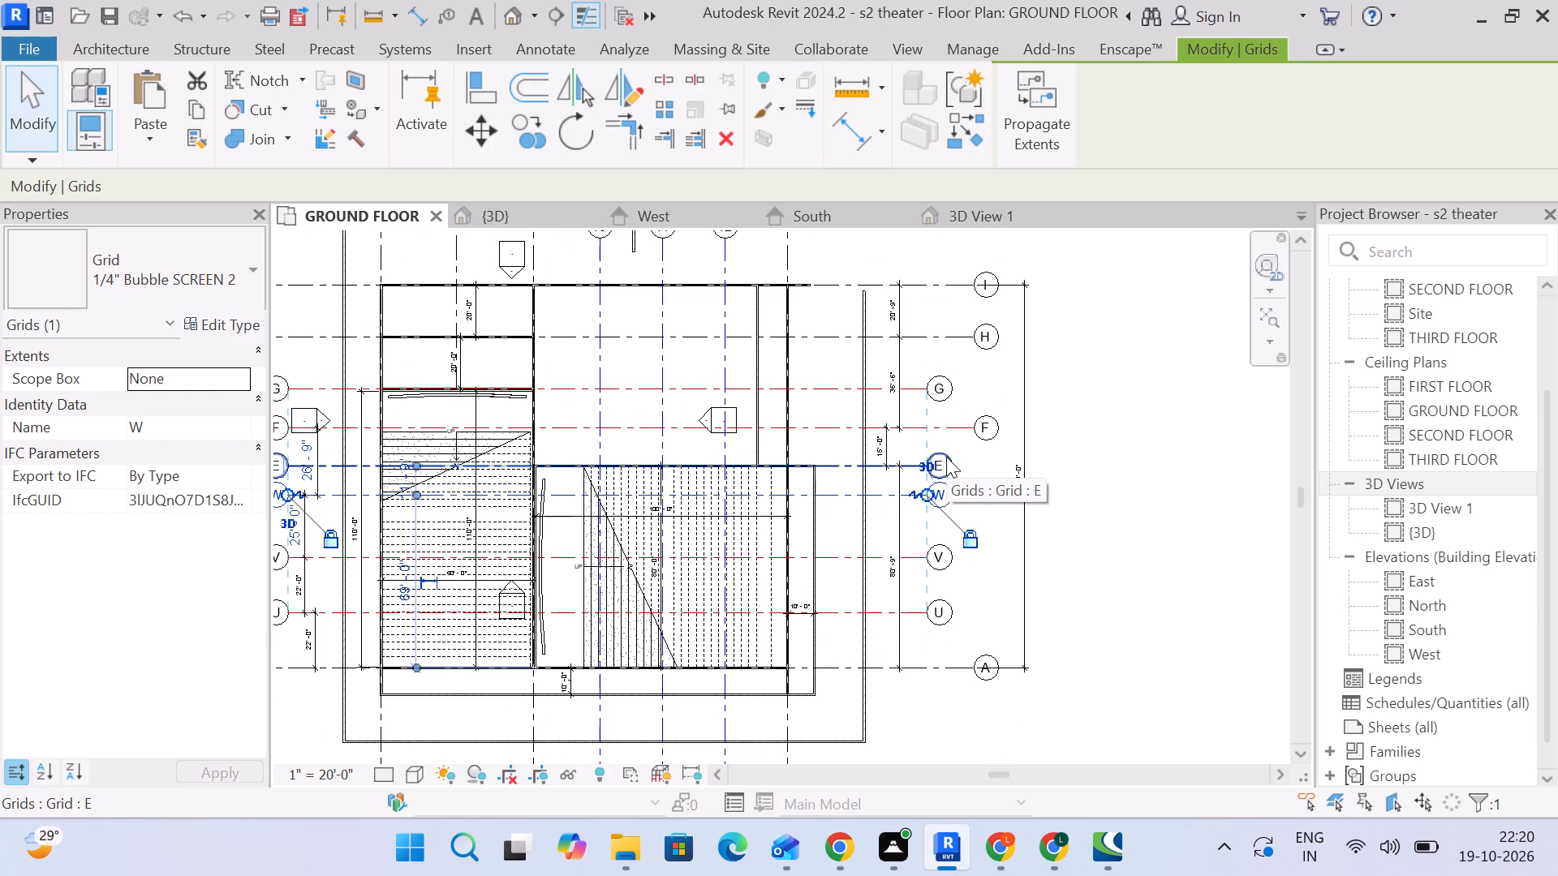
pyautogui.click(958, 429)
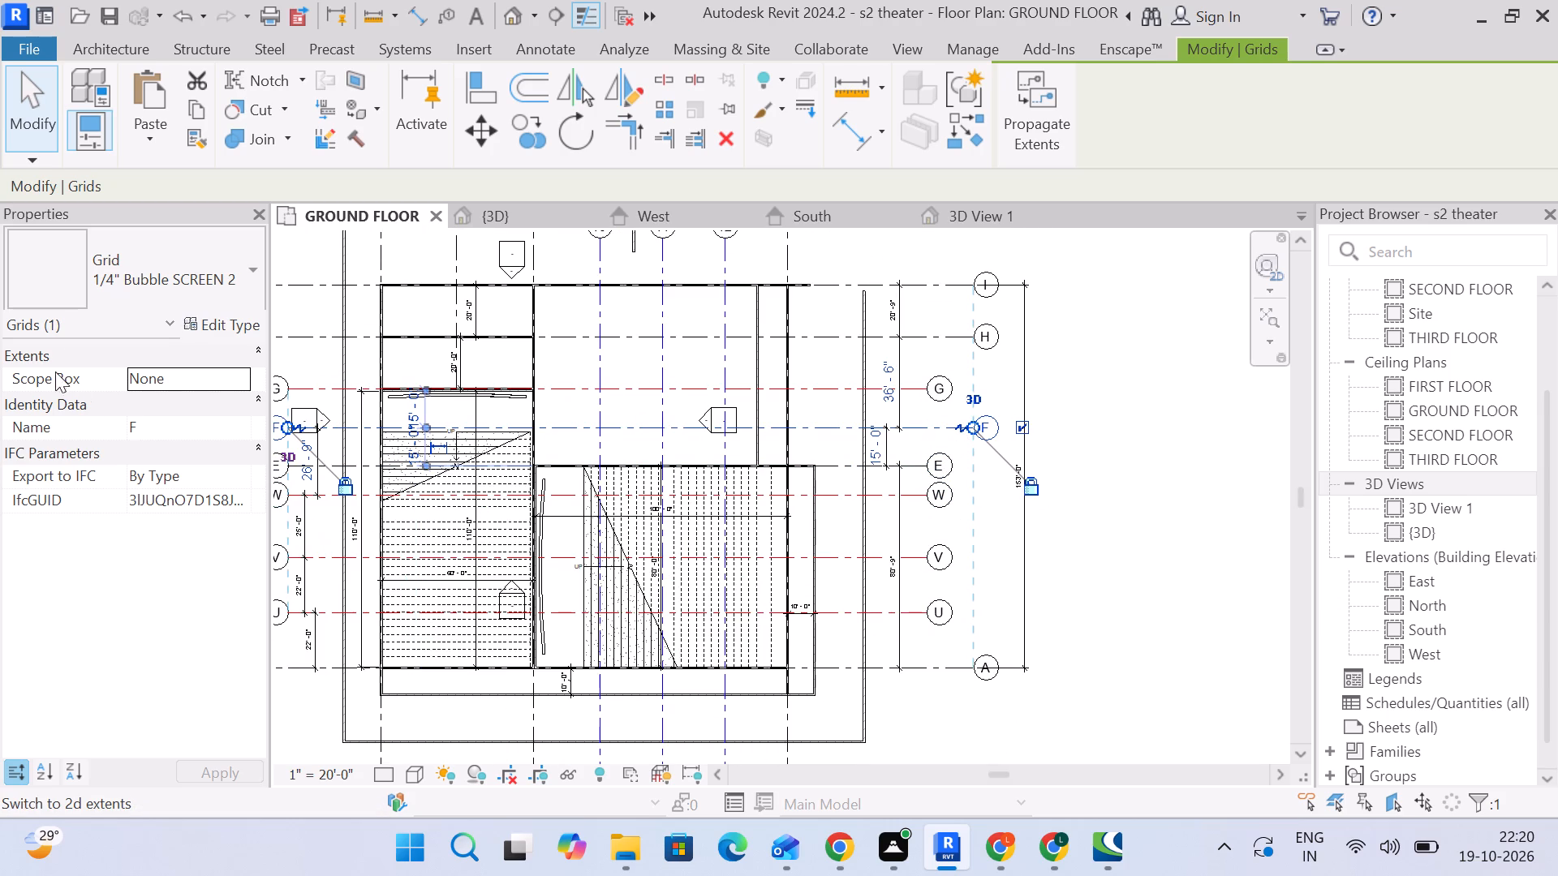
pyautogui.moveTo(178, 259); pyautogui.dragTo(188, 266)
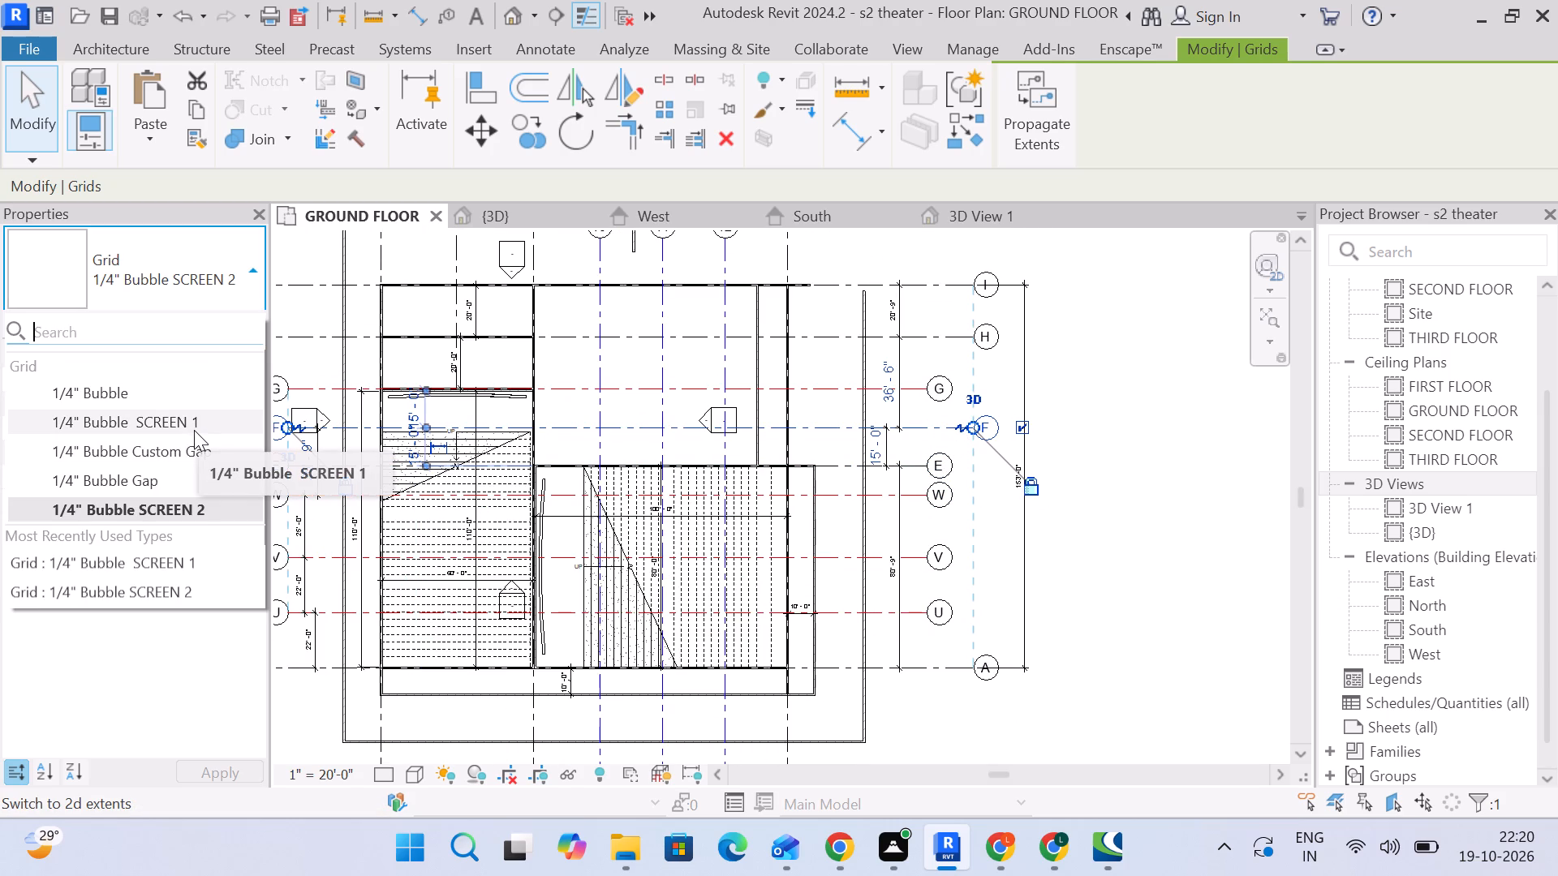
pyautogui.click(195, 431)
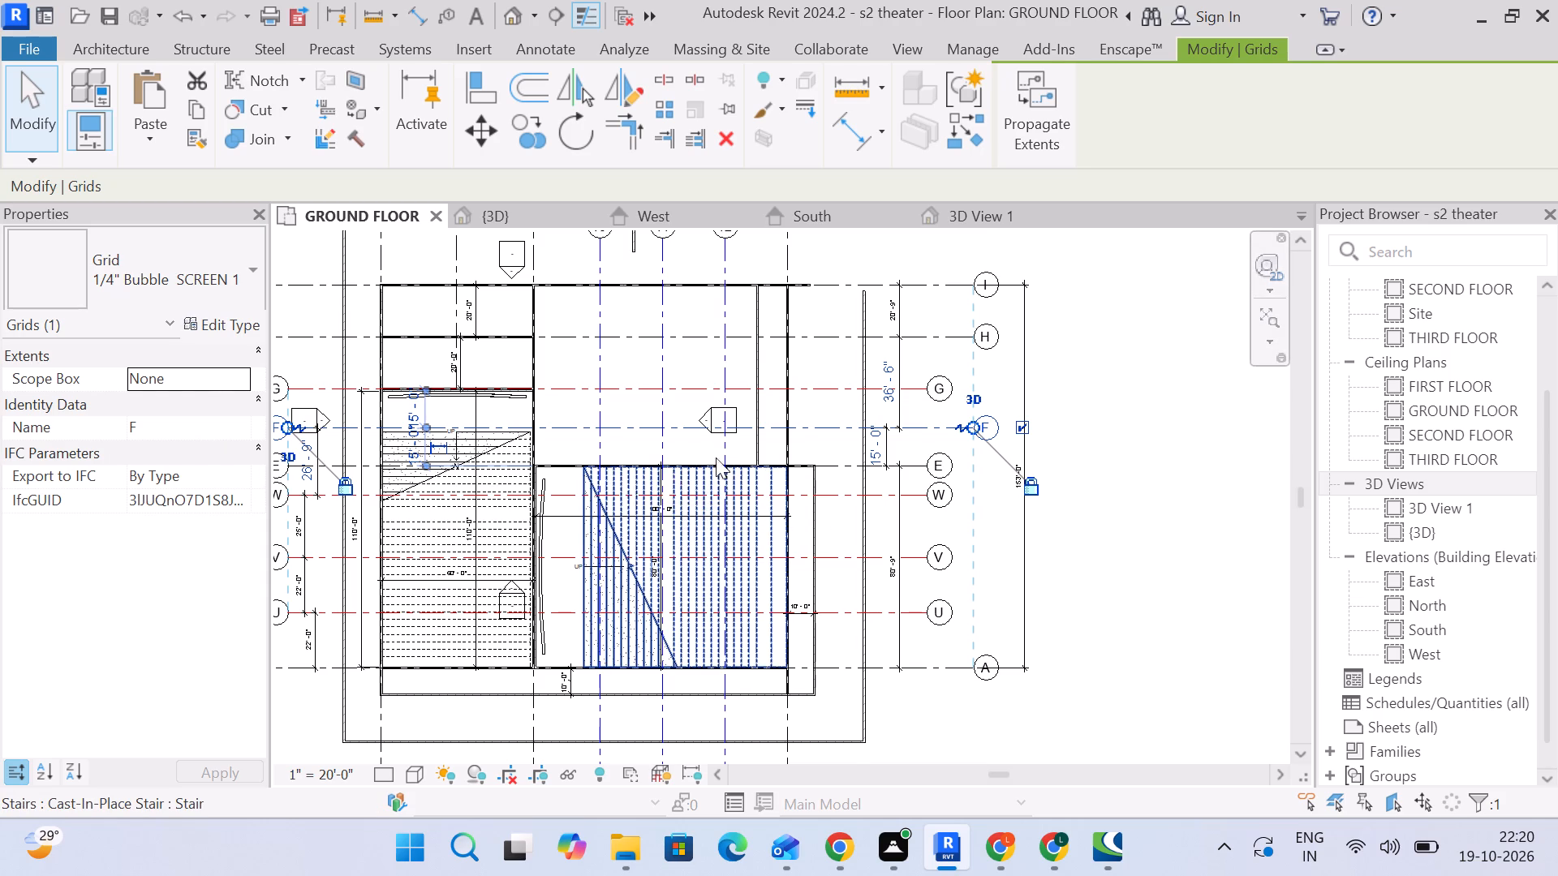
pyautogui.click(185, 281)
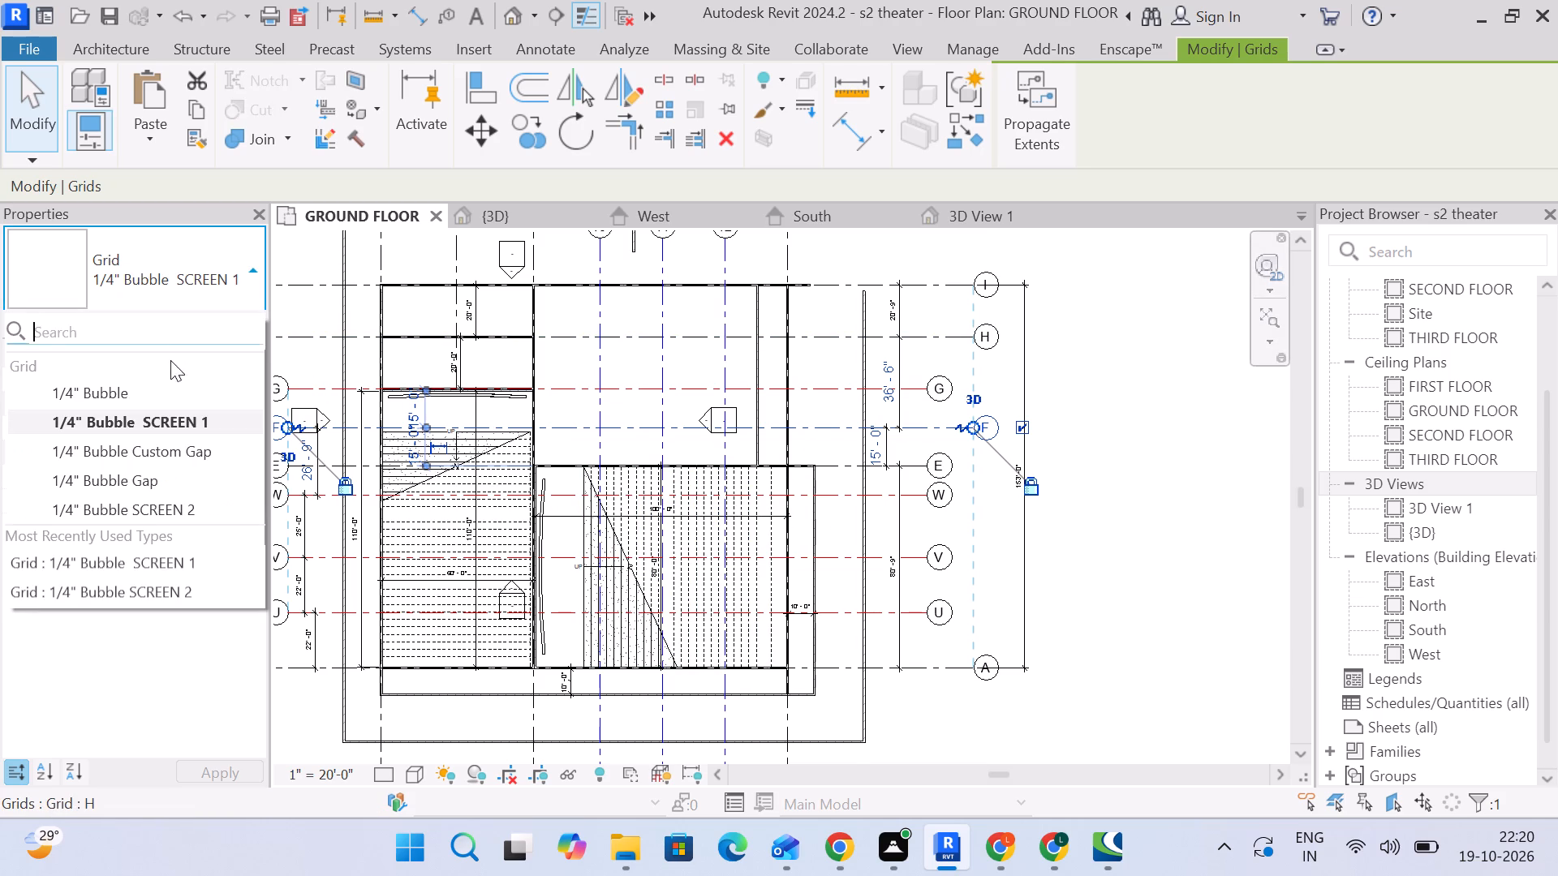
pyautogui.click(164, 385)
pyautogui.click(1115, 435)
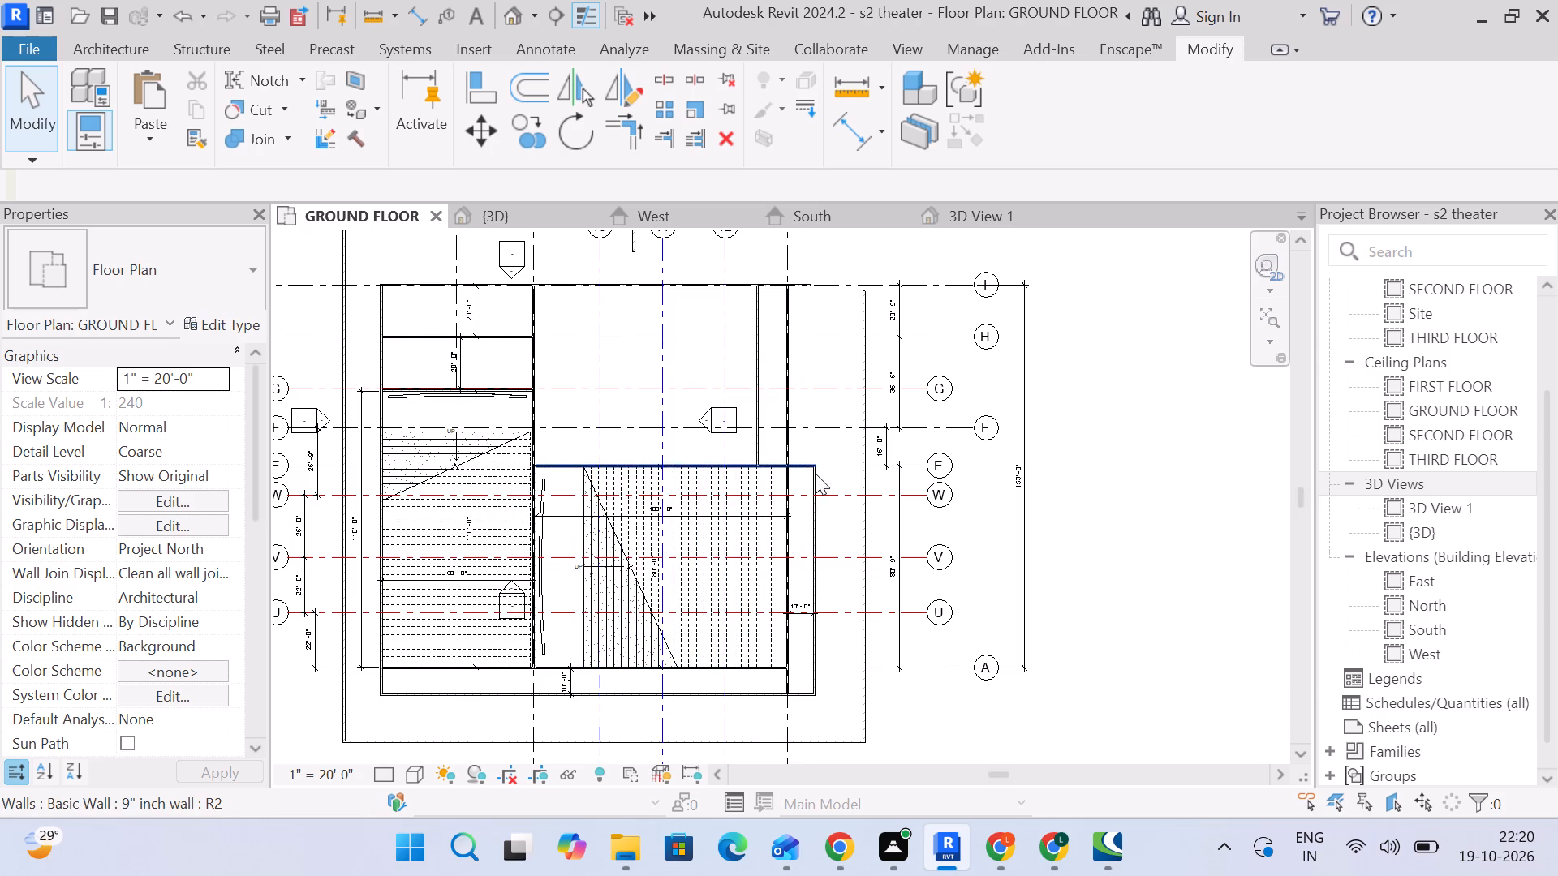
# Unlock grid E's right-hand end from the intermediate grids and extend its bubble outward into line with grids F and A.
pyautogui.scroll(2, 834, 478)
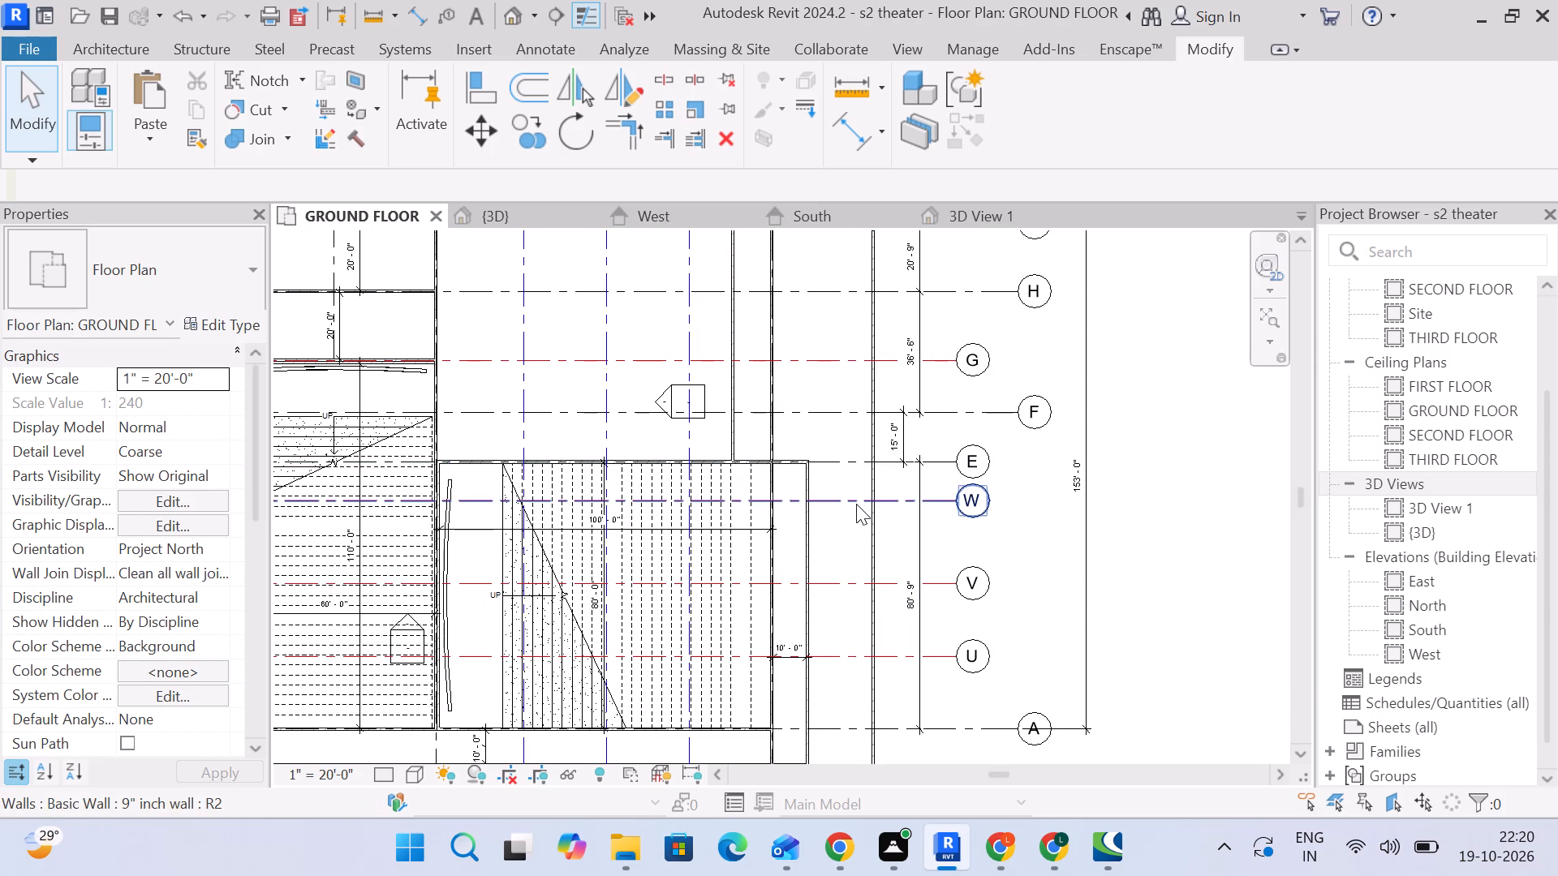
pyautogui.scroll(-2, 856, 504)
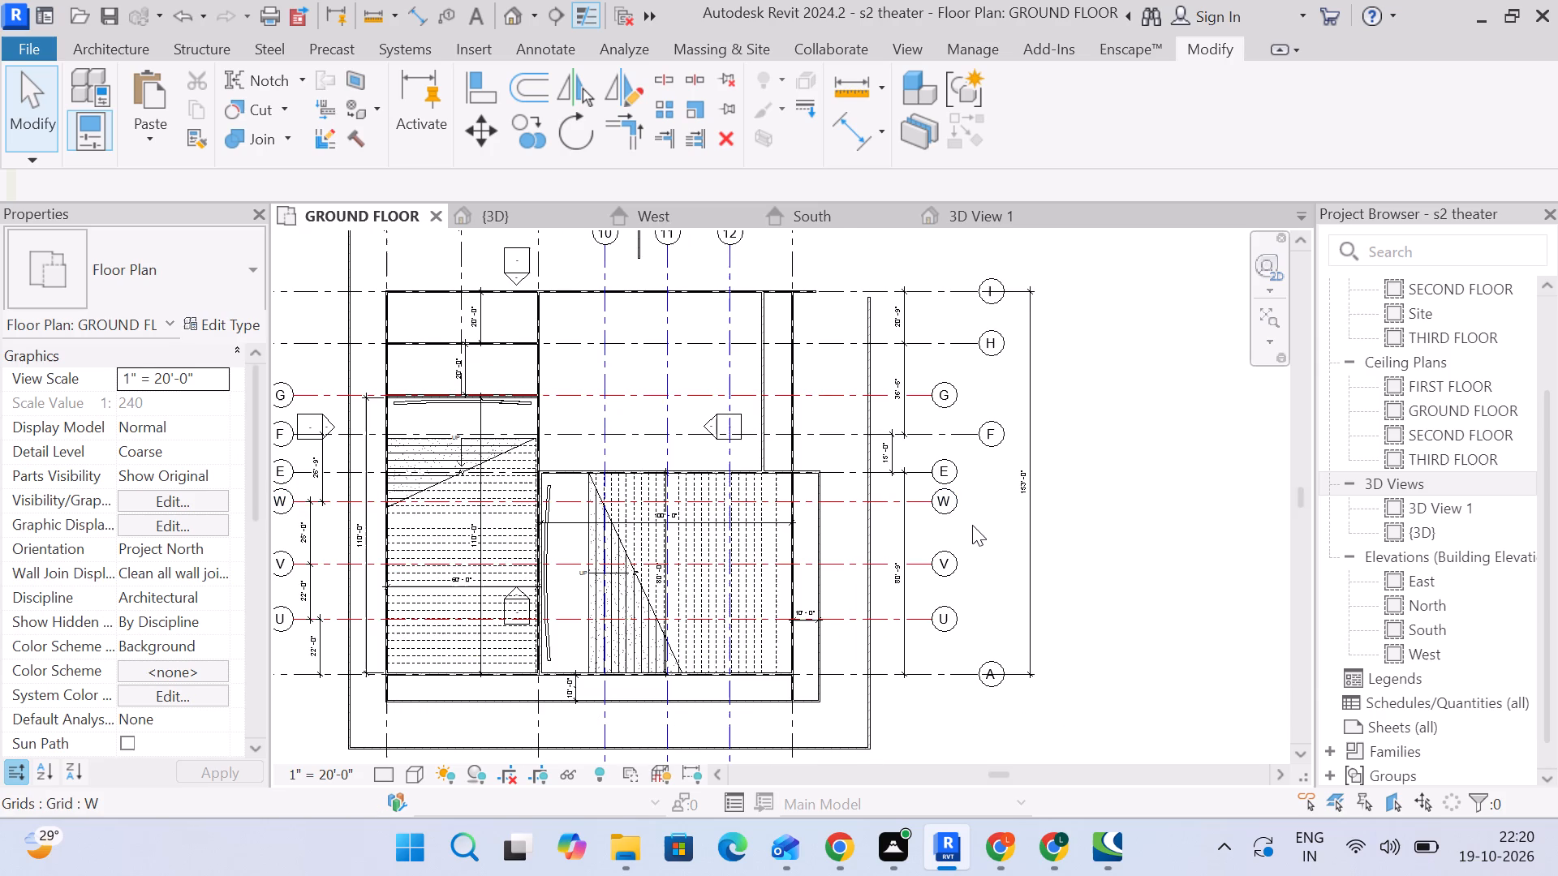
pyautogui.scroll(3, 889, 478)
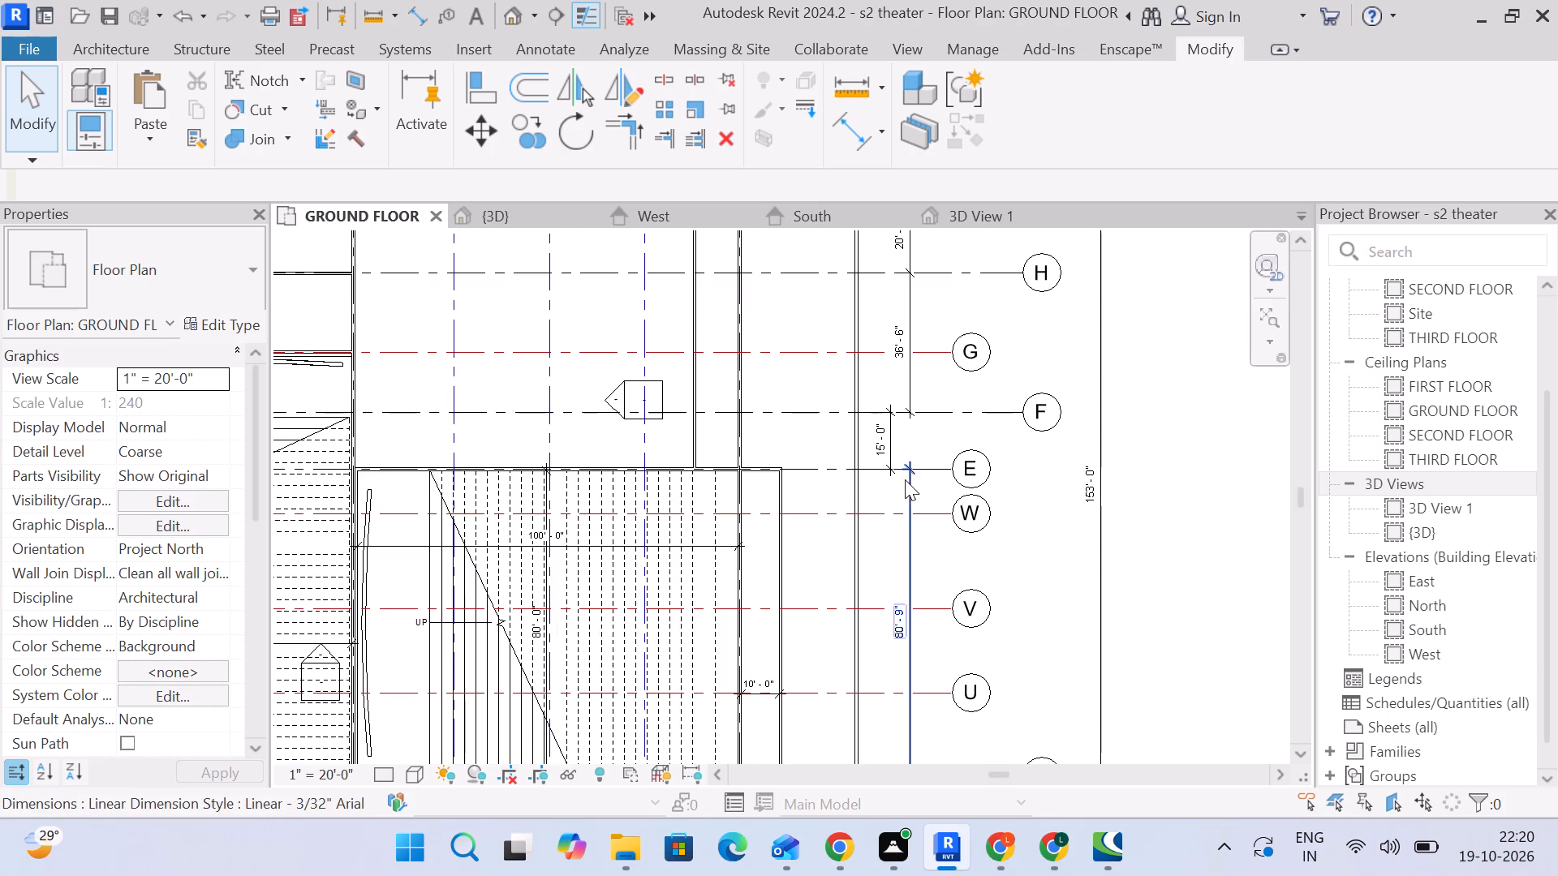
pyautogui.click(931, 471)
pyautogui.scroll(-3, 932, 473)
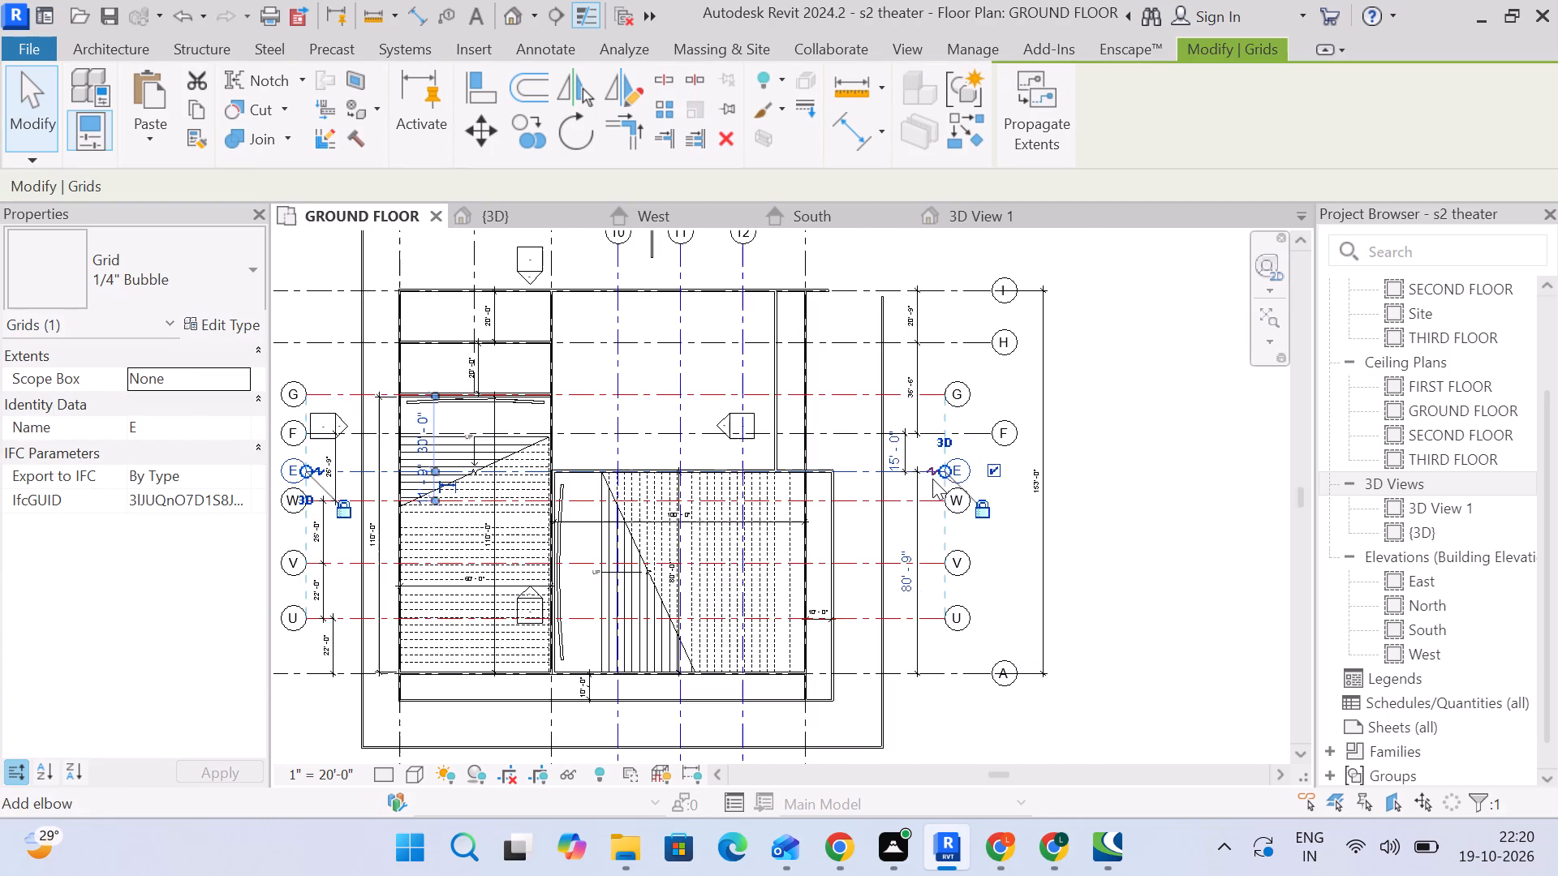
pyautogui.moveTo(932, 479); pyautogui.dragTo(871, 522, button='middle')
pyautogui.scroll(3, 871, 520)
pyautogui.scroll(-1, 956, 540)
pyautogui.moveTo(953, 541); pyautogui.dragTo(880, 500, button='middle')
pyautogui.click(873, 522)
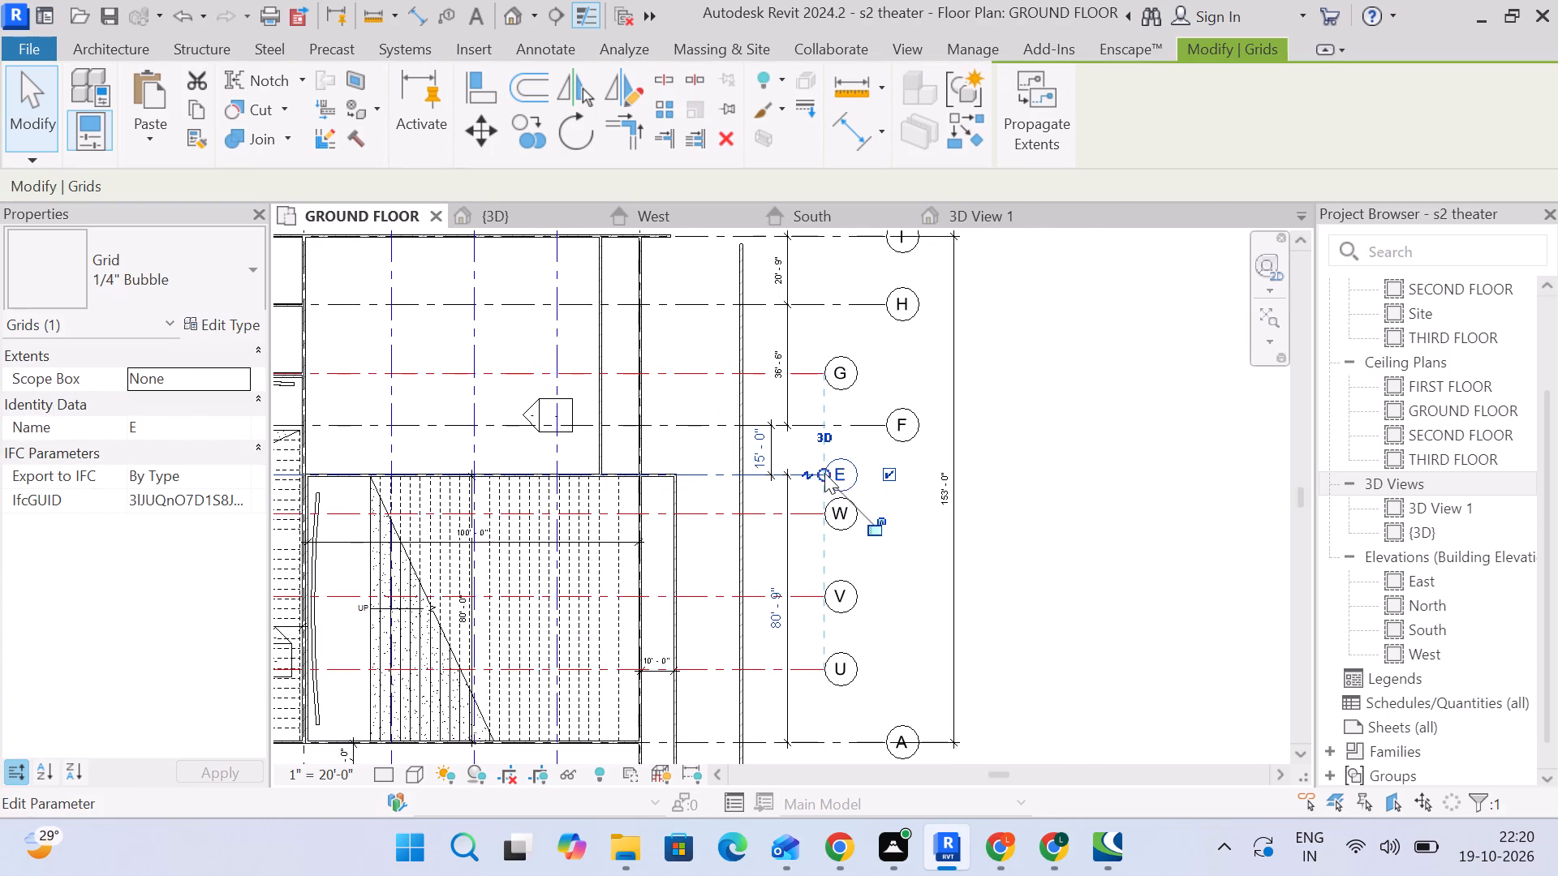
pyautogui.moveTo(824, 472); pyautogui.dragTo(889, 469)
pyautogui.click(1007, 545)
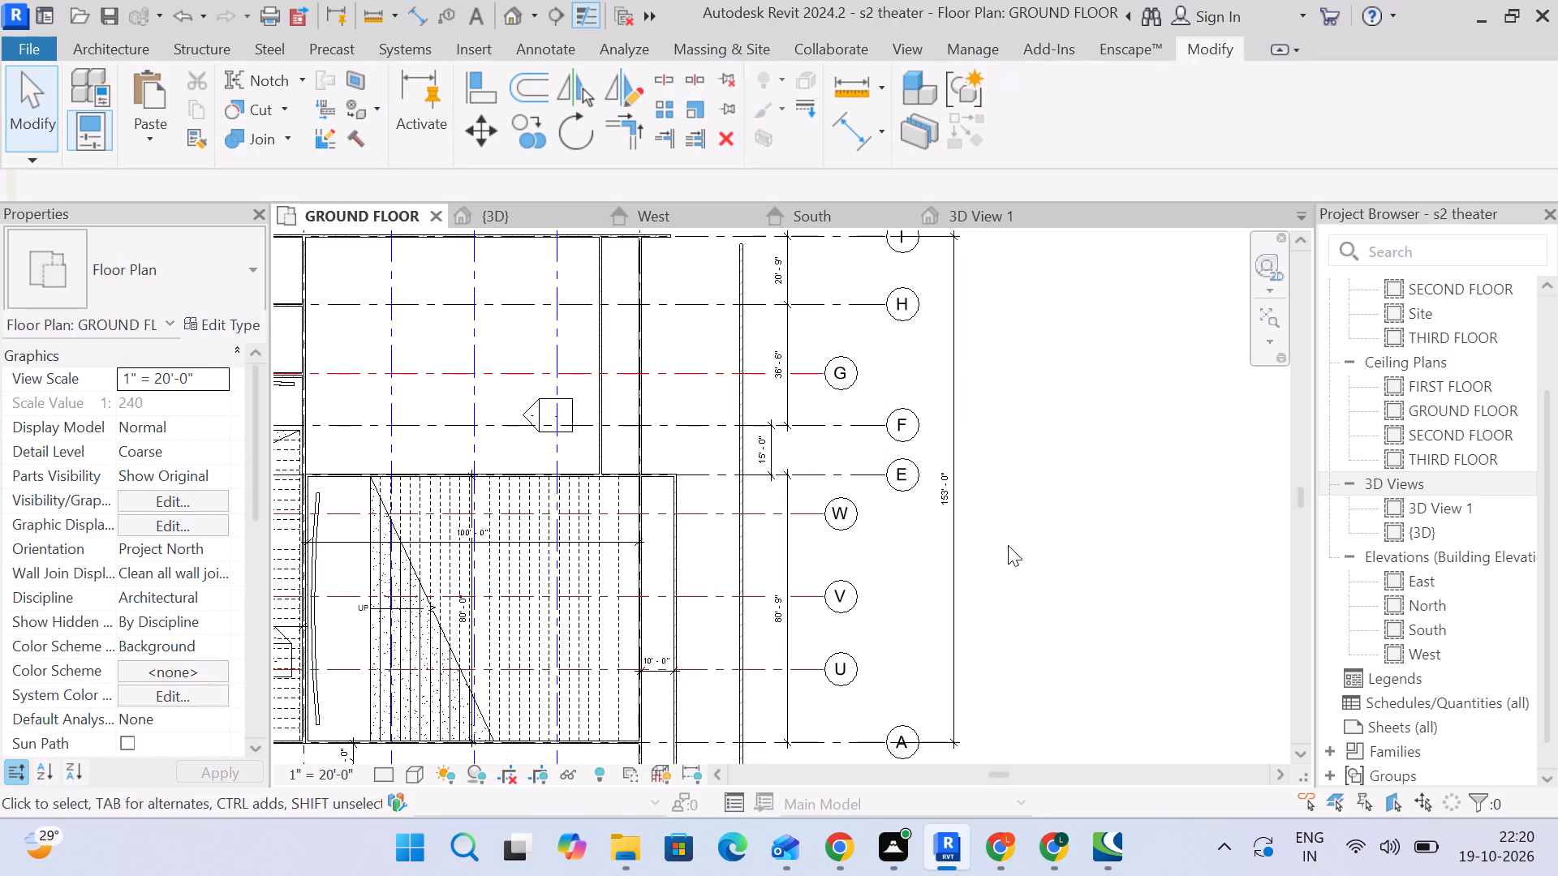
# Rename intermediate grid G as Z and intermediate grid W, just below grid E, as Y.
pyautogui.scroll(-4, 1009, 544)
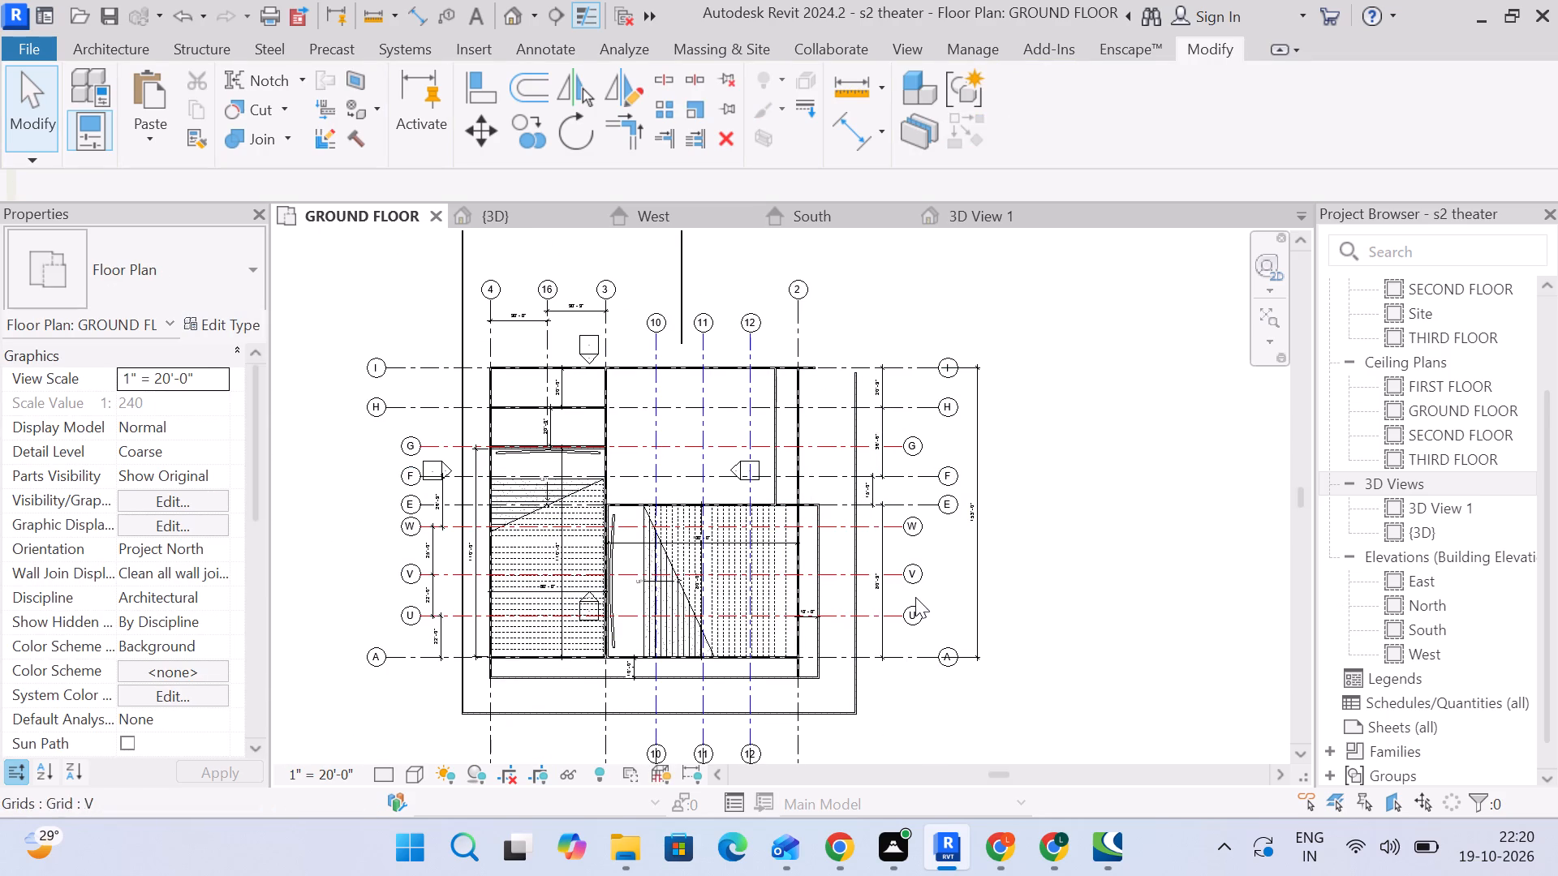
pyautogui.scroll(2, 904, 621)
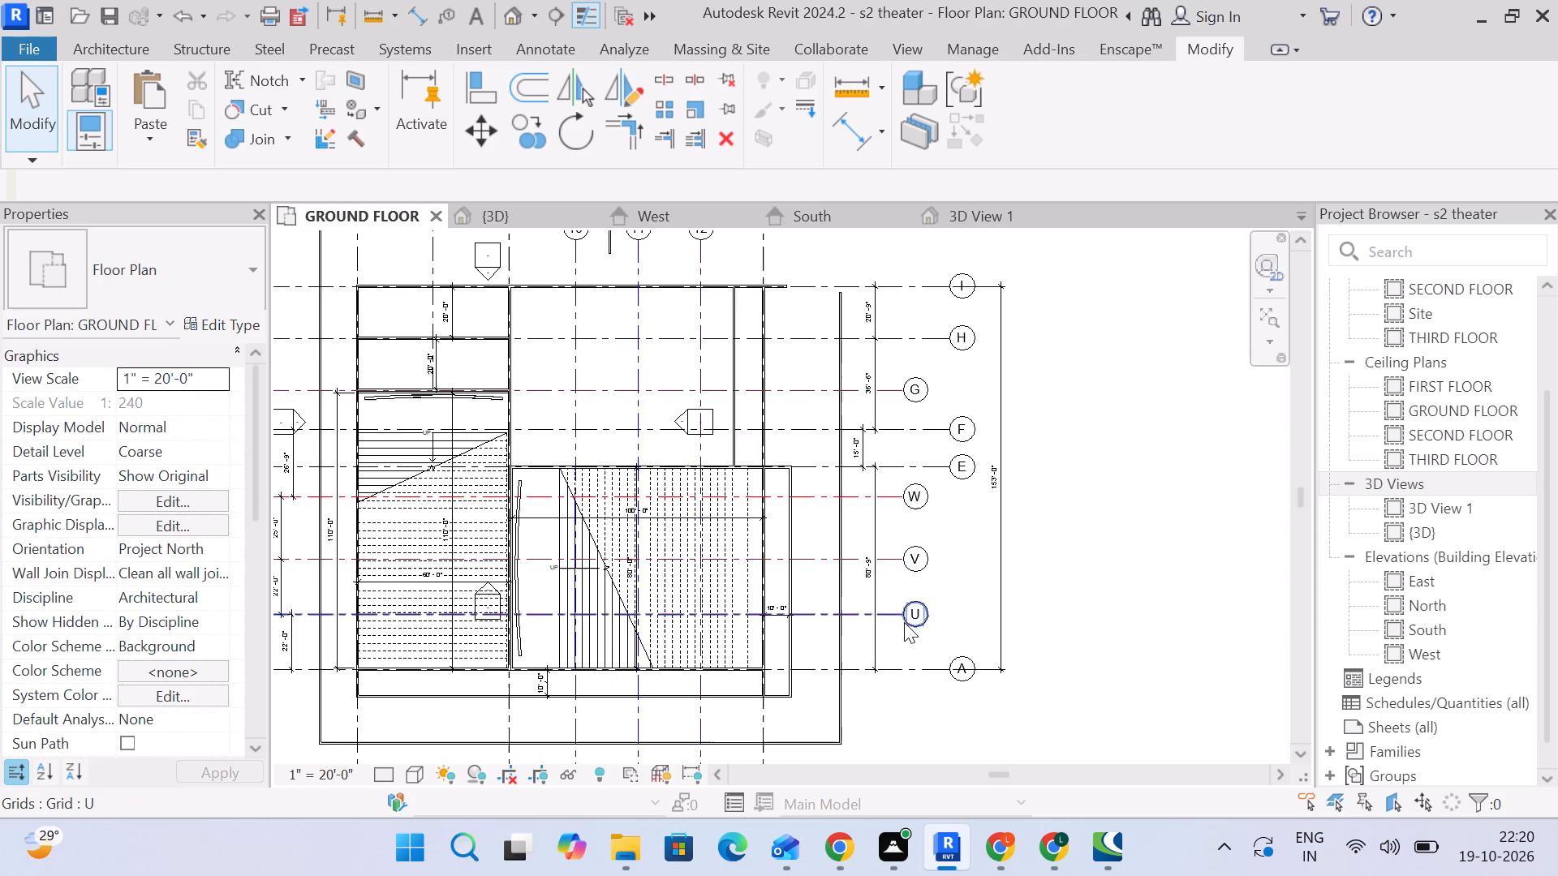
pyautogui.click(913, 389)
pyautogui.click(913, 389)
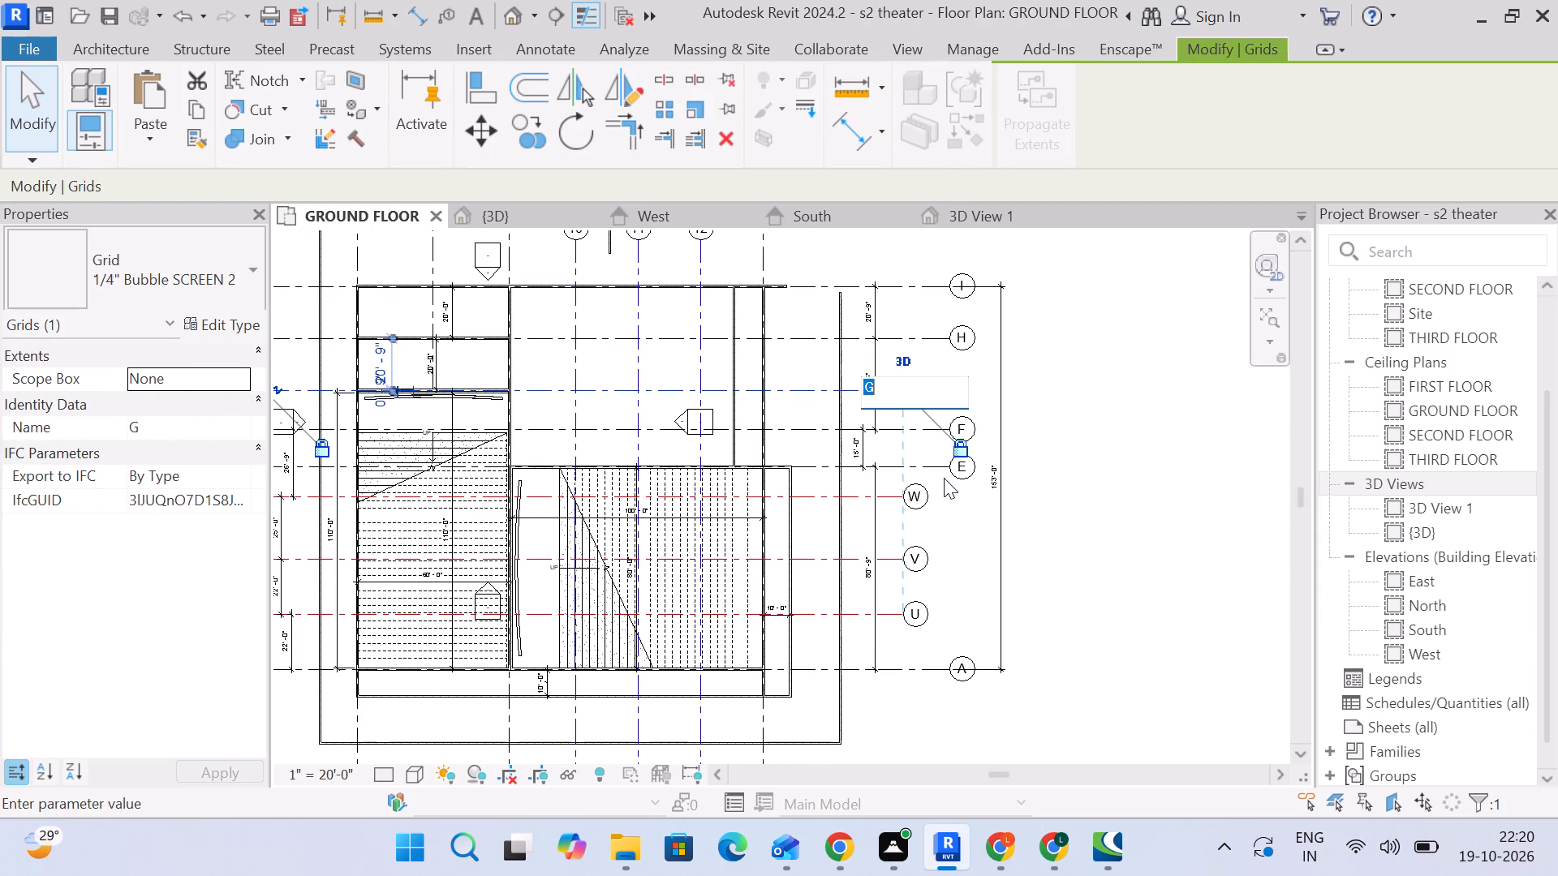
pyautogui.press('z')
pyautogui.click(1087, 487)
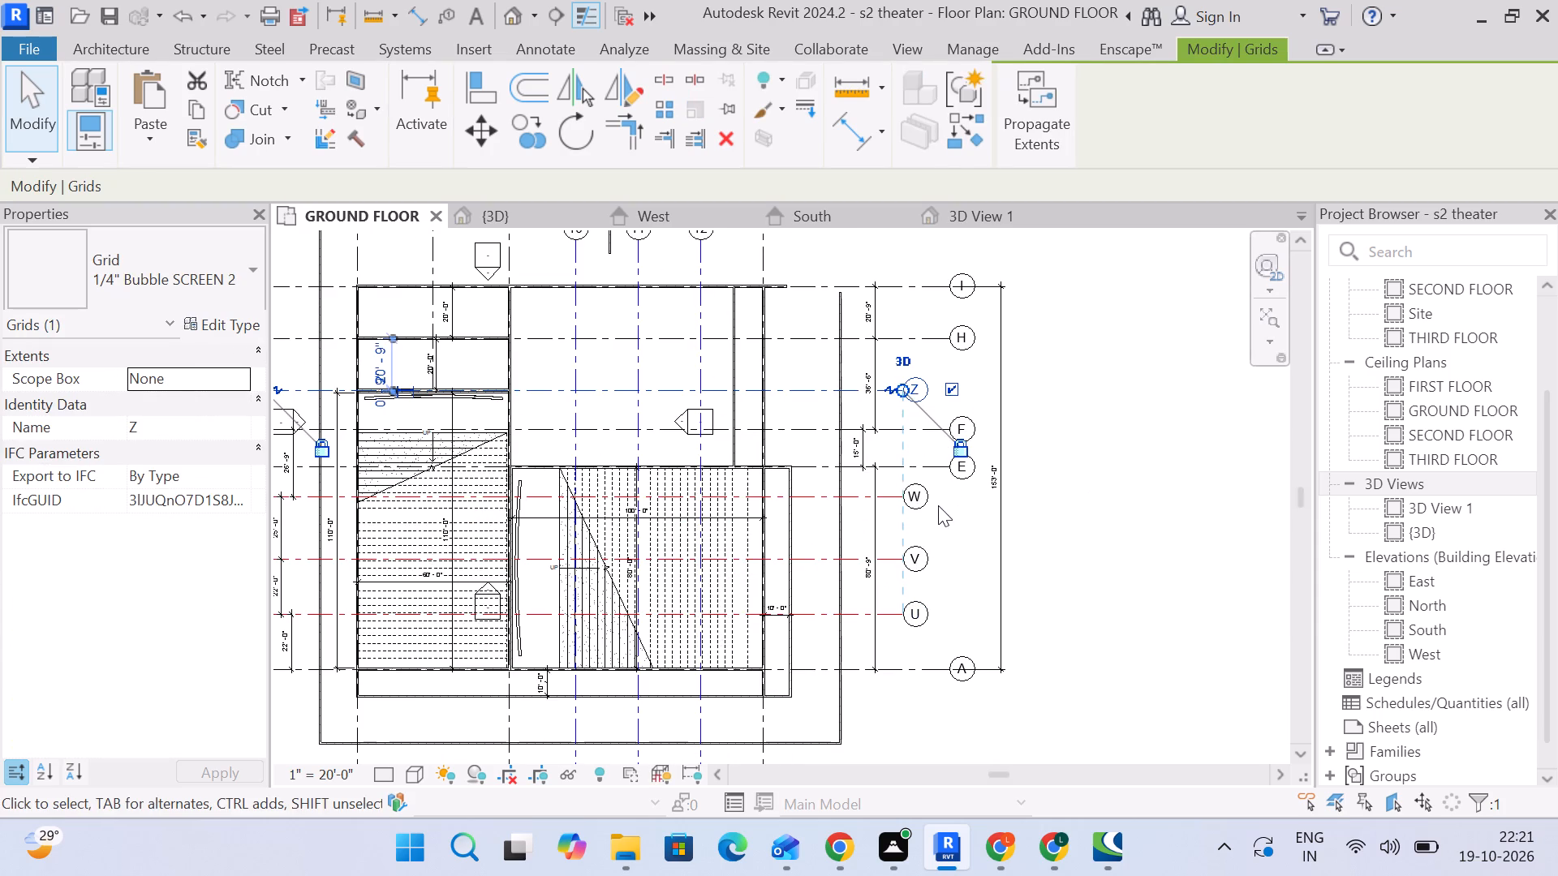
pyautogui.click(906, 502)
pyautogui.click(908, 496)
pyautogui.click(918, 496)
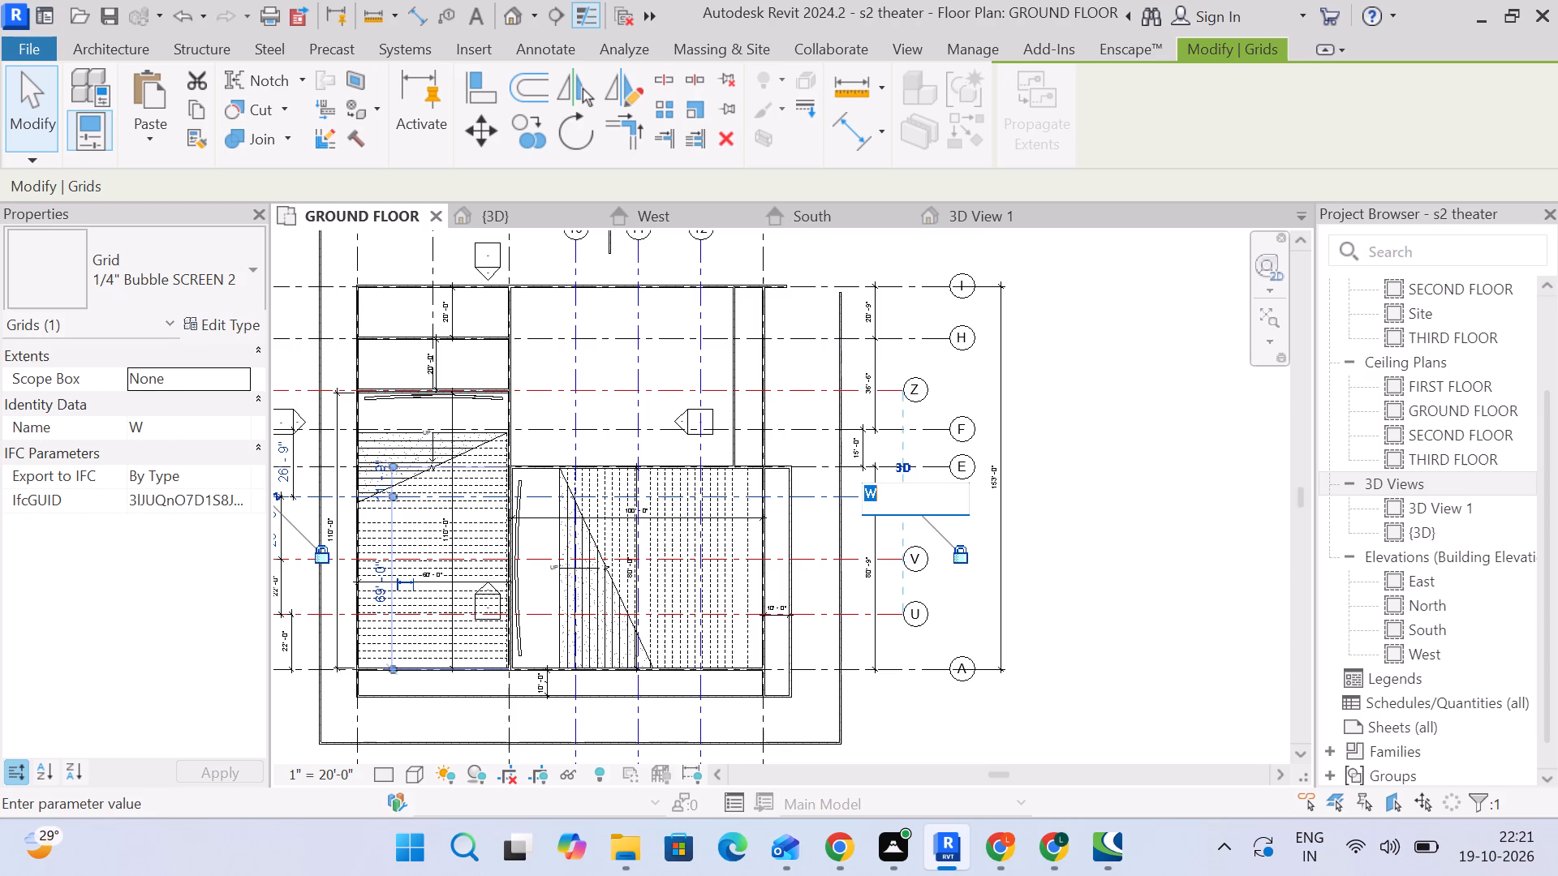
pyautogui.press('y')
pyautogui.click(1021, 528)
# Rename intermediate grid V as X and intermediate grid U, just above grid A, as W.
pyautogui.doubleClick(917, 557)
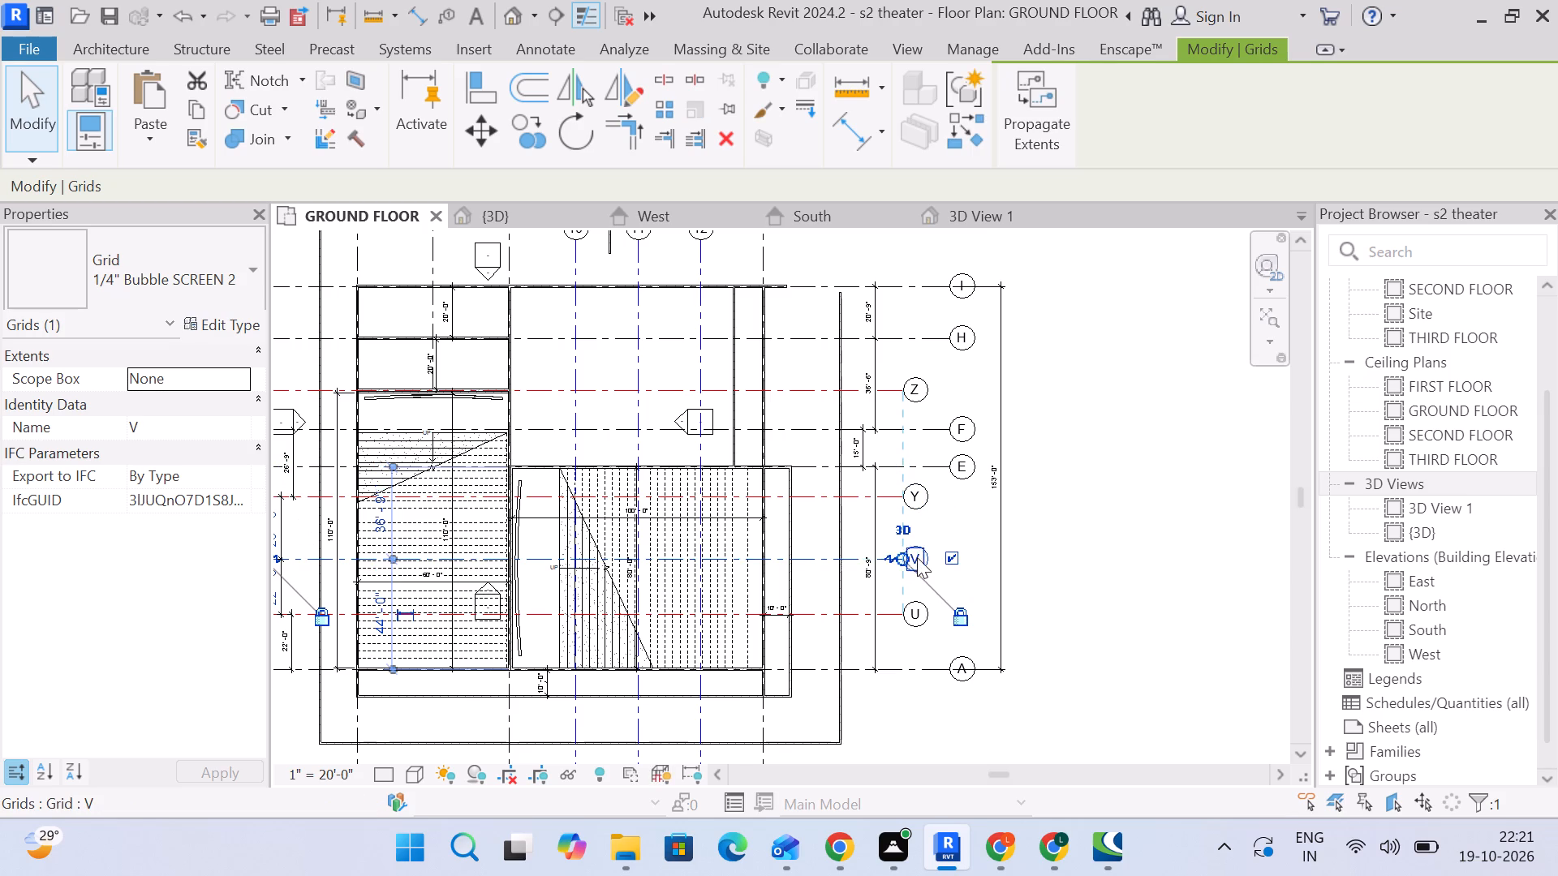
pyautogui.press('x')
pyautogui.click(1058, 575)
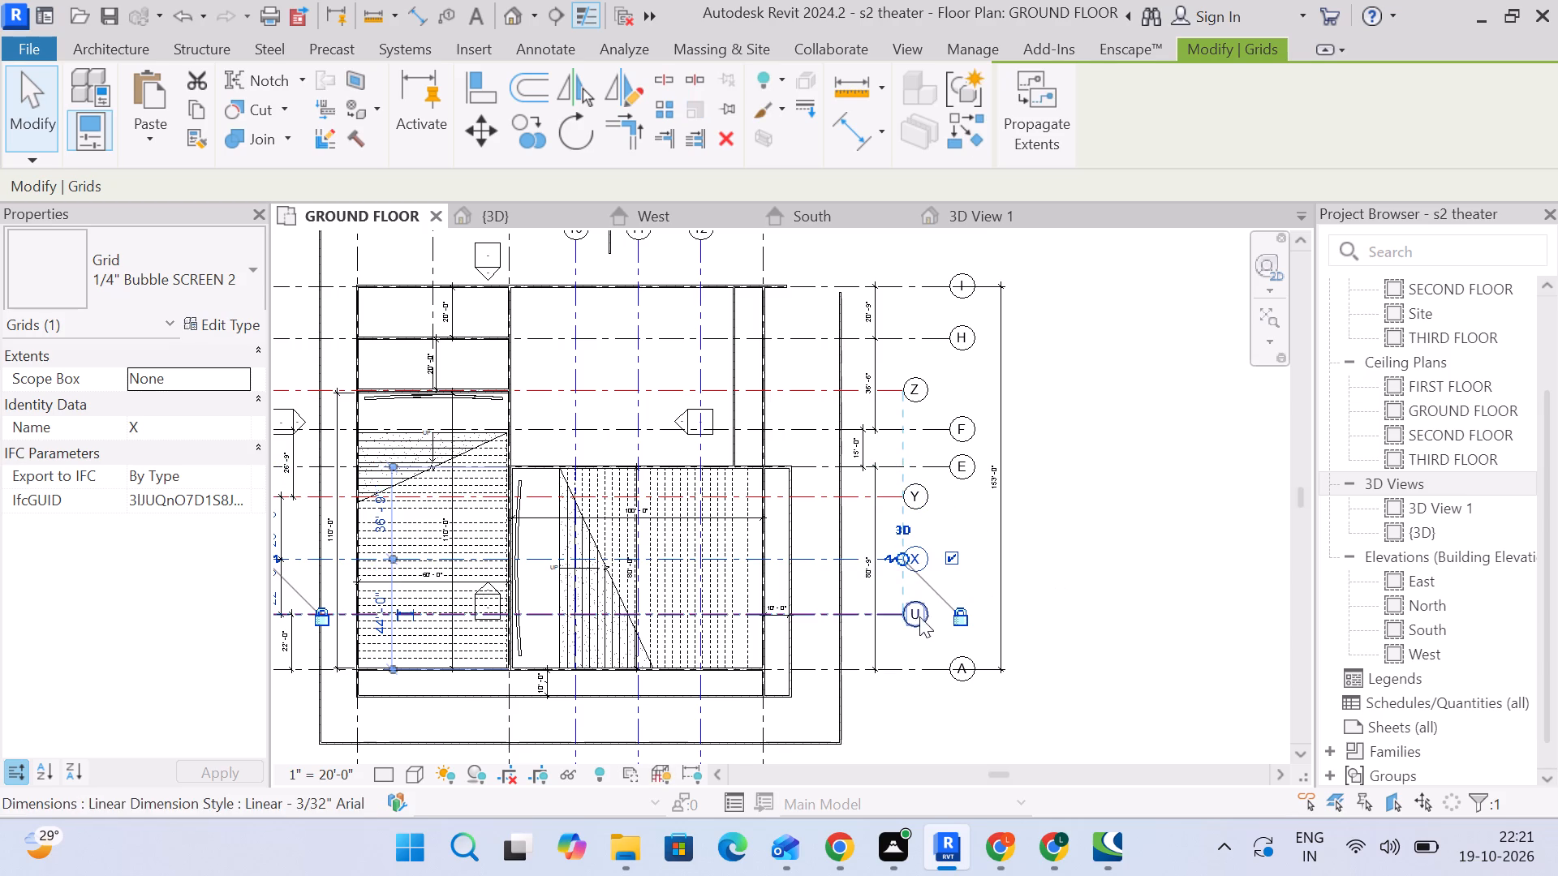
pyautogui.doubleClick(921, 615)
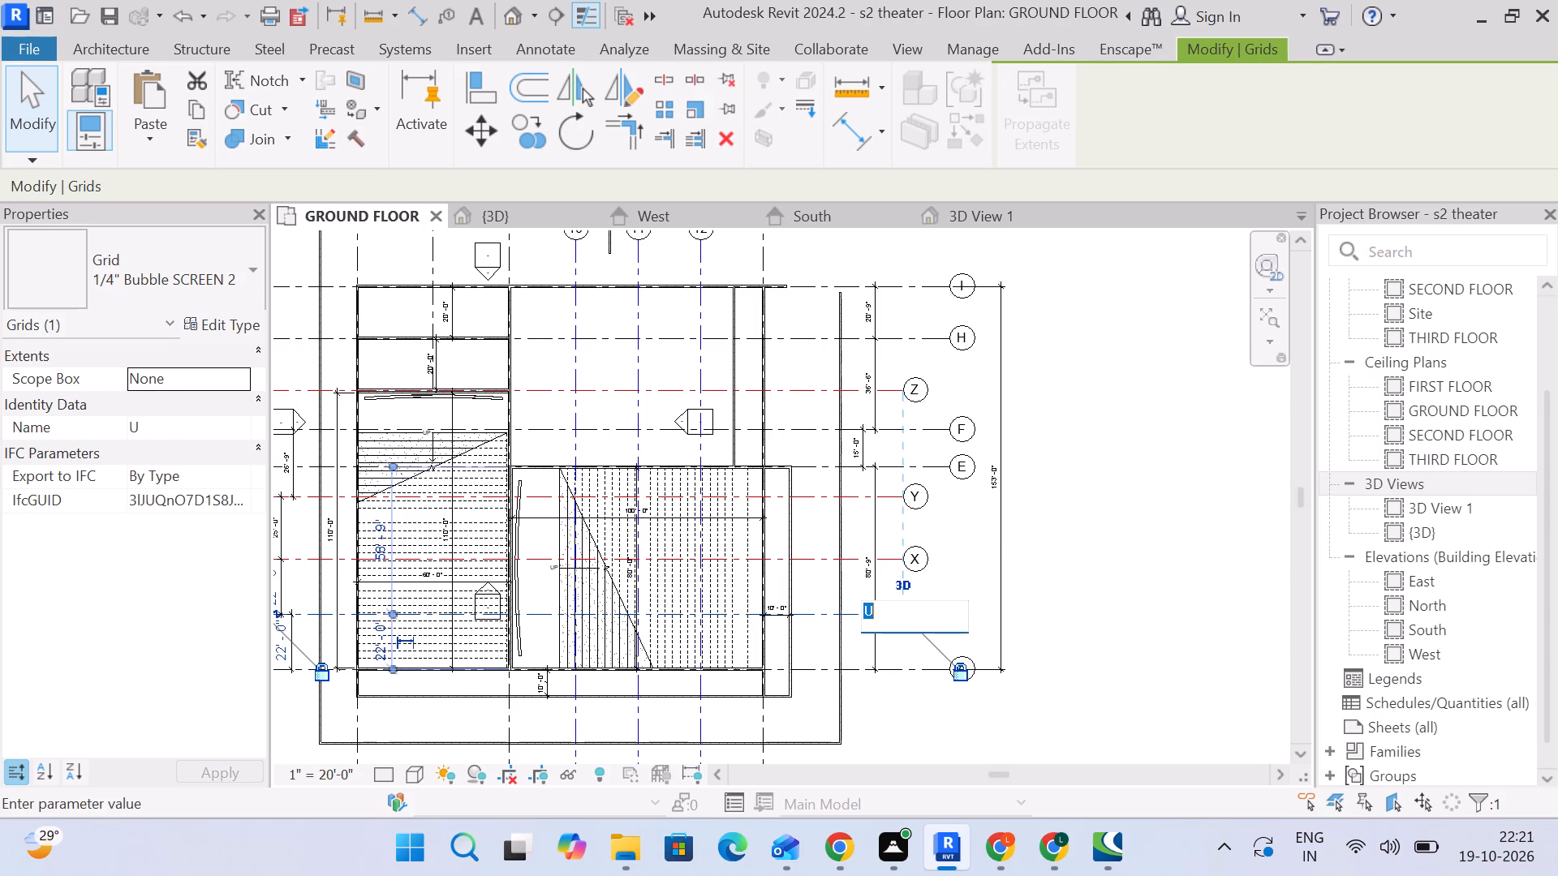
pyautogui.press('w')
pyautogui.click(1084, 569)
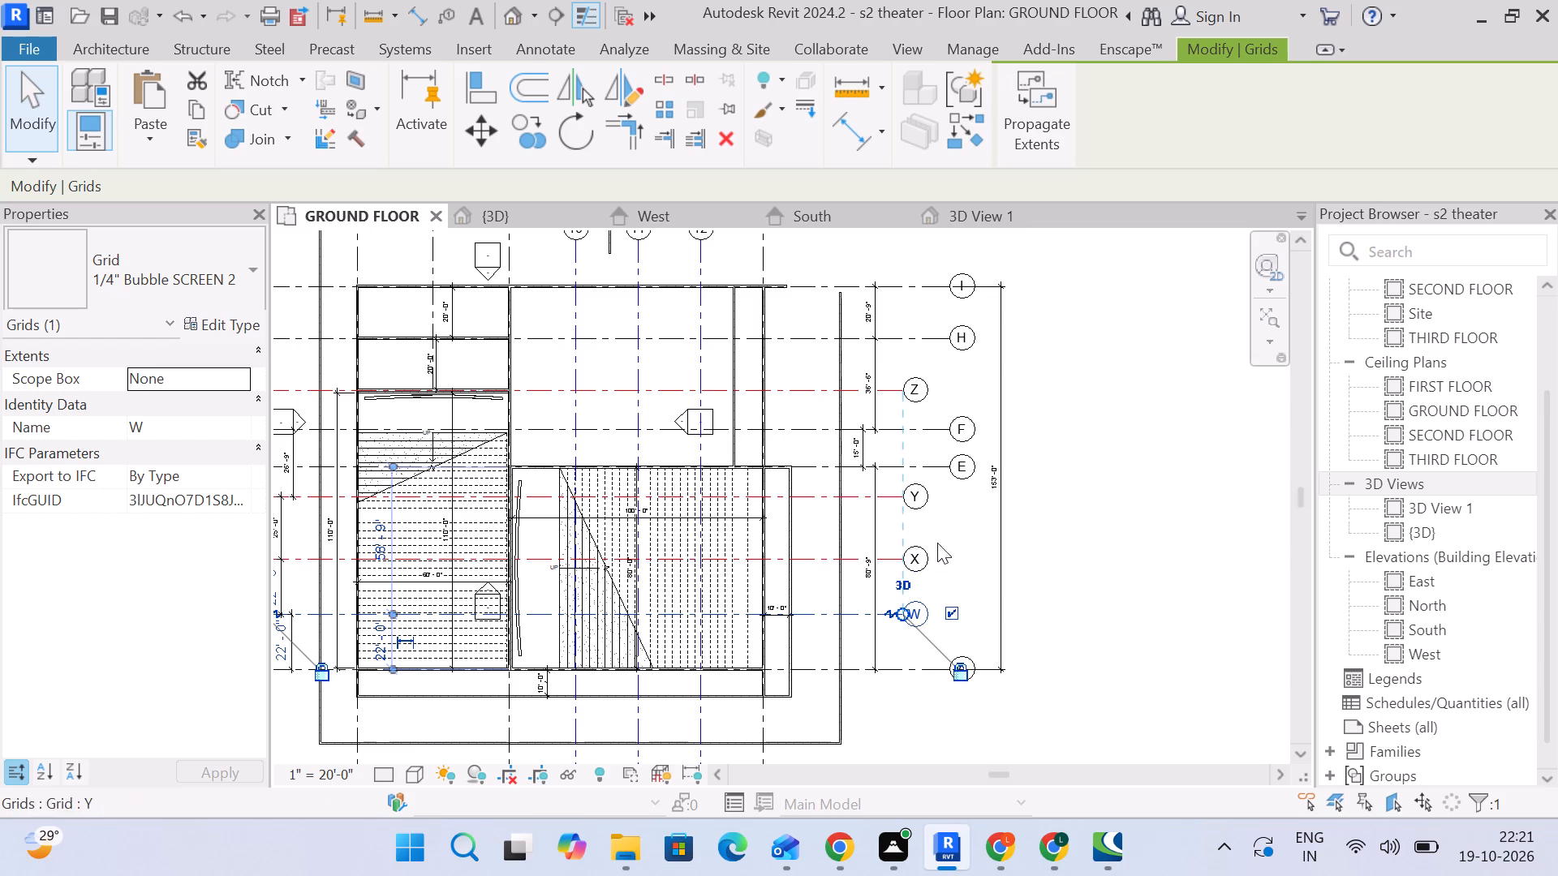
pyautogui.click(1057, 457)
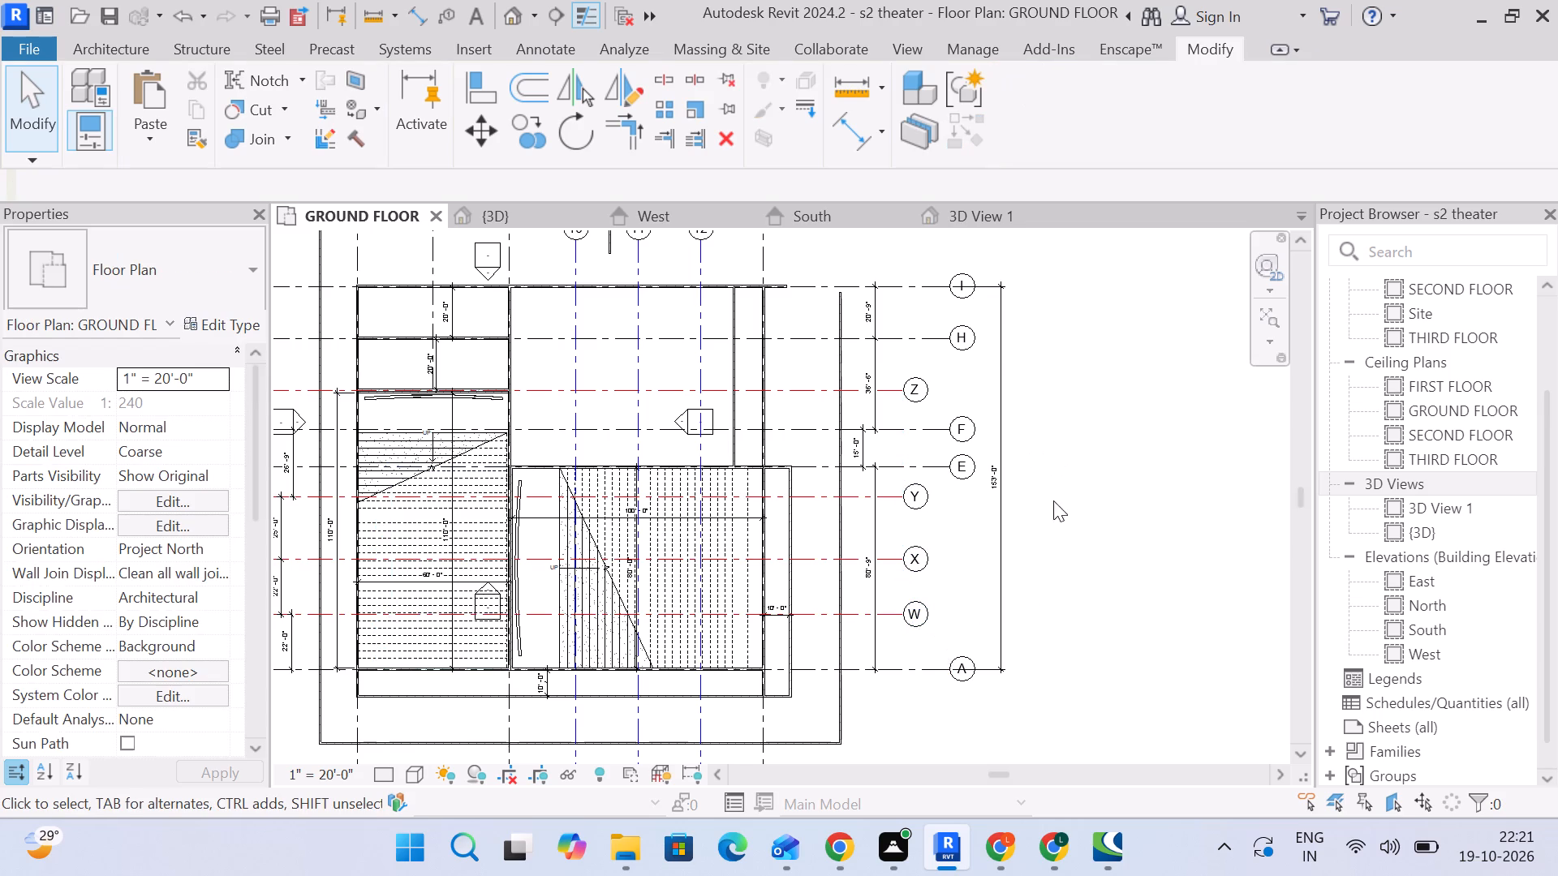
# Rename main grid E, just above grid Y, as B and main grid F above it as C.
pyautogui.scroll(-3, 1047, 558)
pyautogui.scroll(4, 1014, 654)
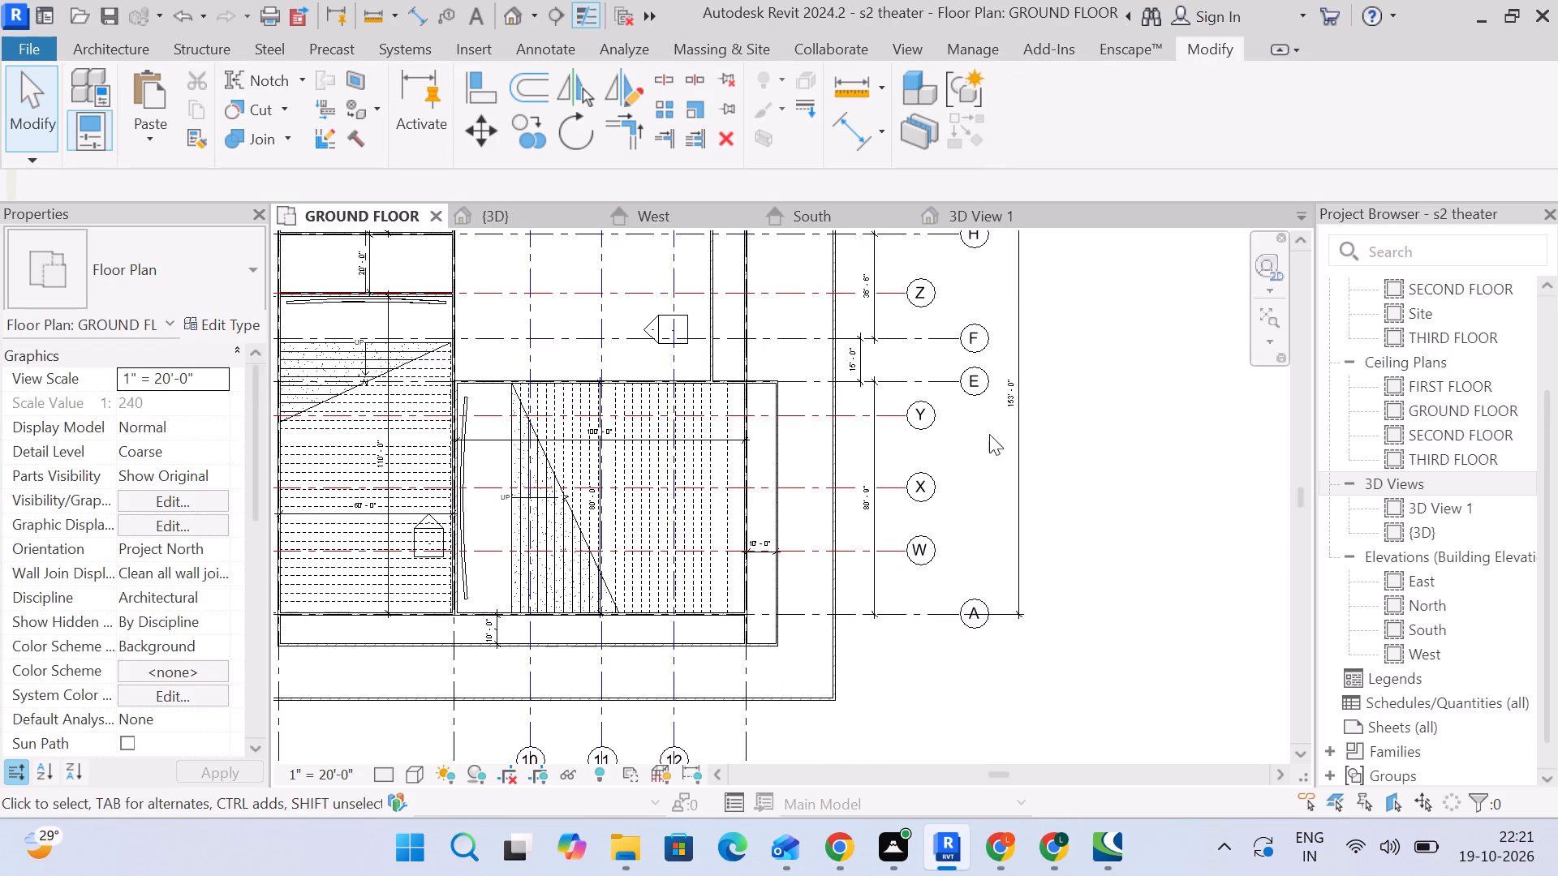
pyautogui.doubleClick(977, 379)
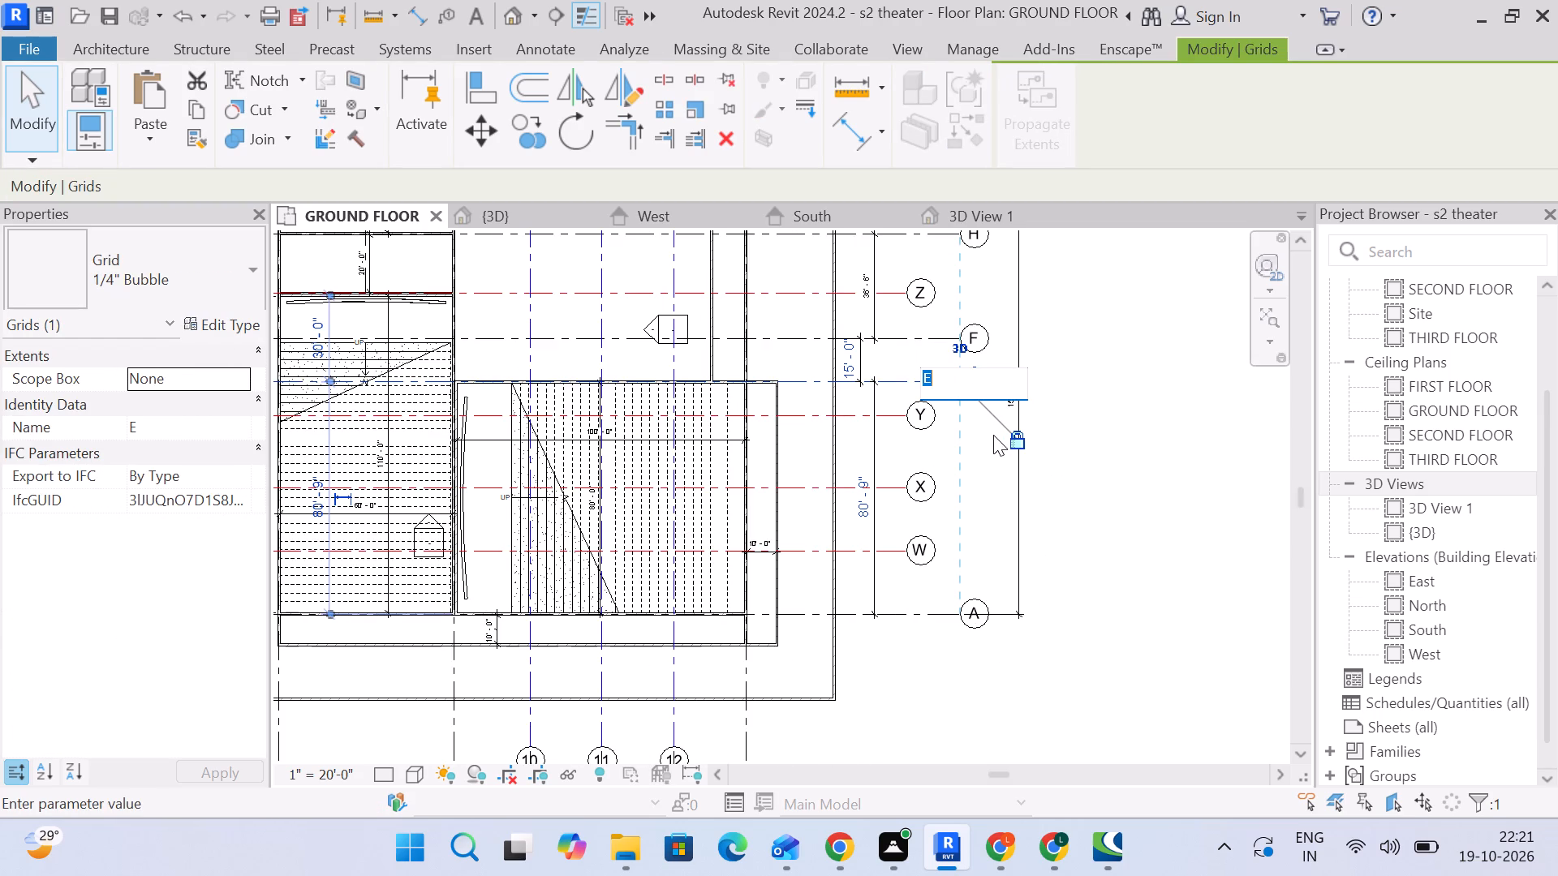
pyautogui.press('b')
pyautogui.click(1141, 427)
pyautogui.moveTo(1142, 427); pyautogui.dragTo(1048, 668, button='middle')
pyautogui.scroll(2, 881, 590)
pyautogui.doubleClick(883, 584)
pyautogui.press('c')
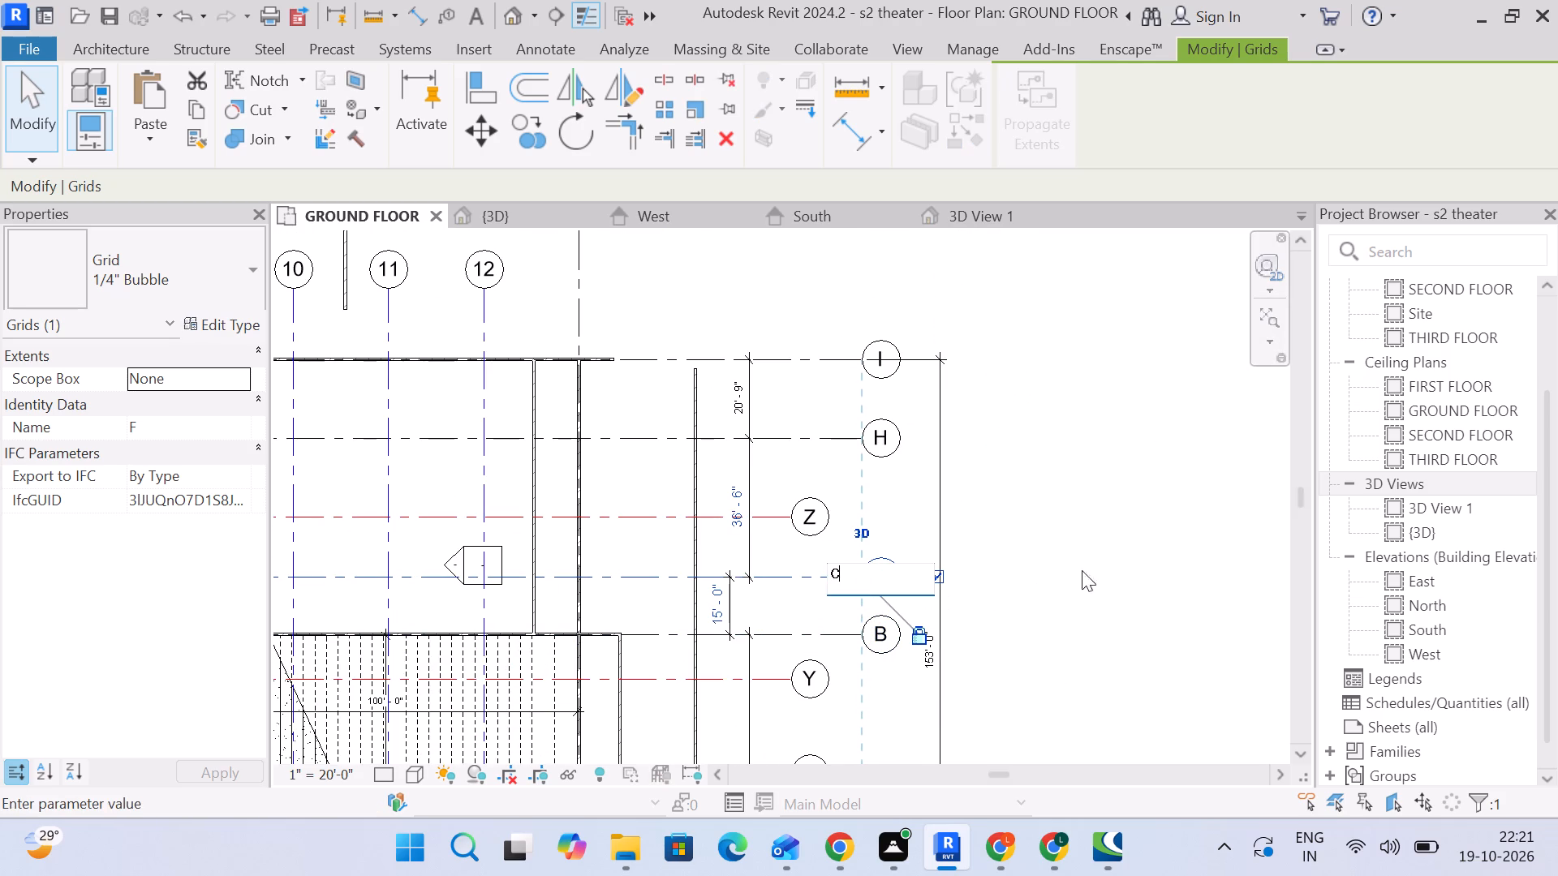
pyautogui.click(1087, 543)
# Rename main grid H, above grid Z, as D and the topmost horizontal grid I as E.
pyautogui.doubleClick(875, 436)
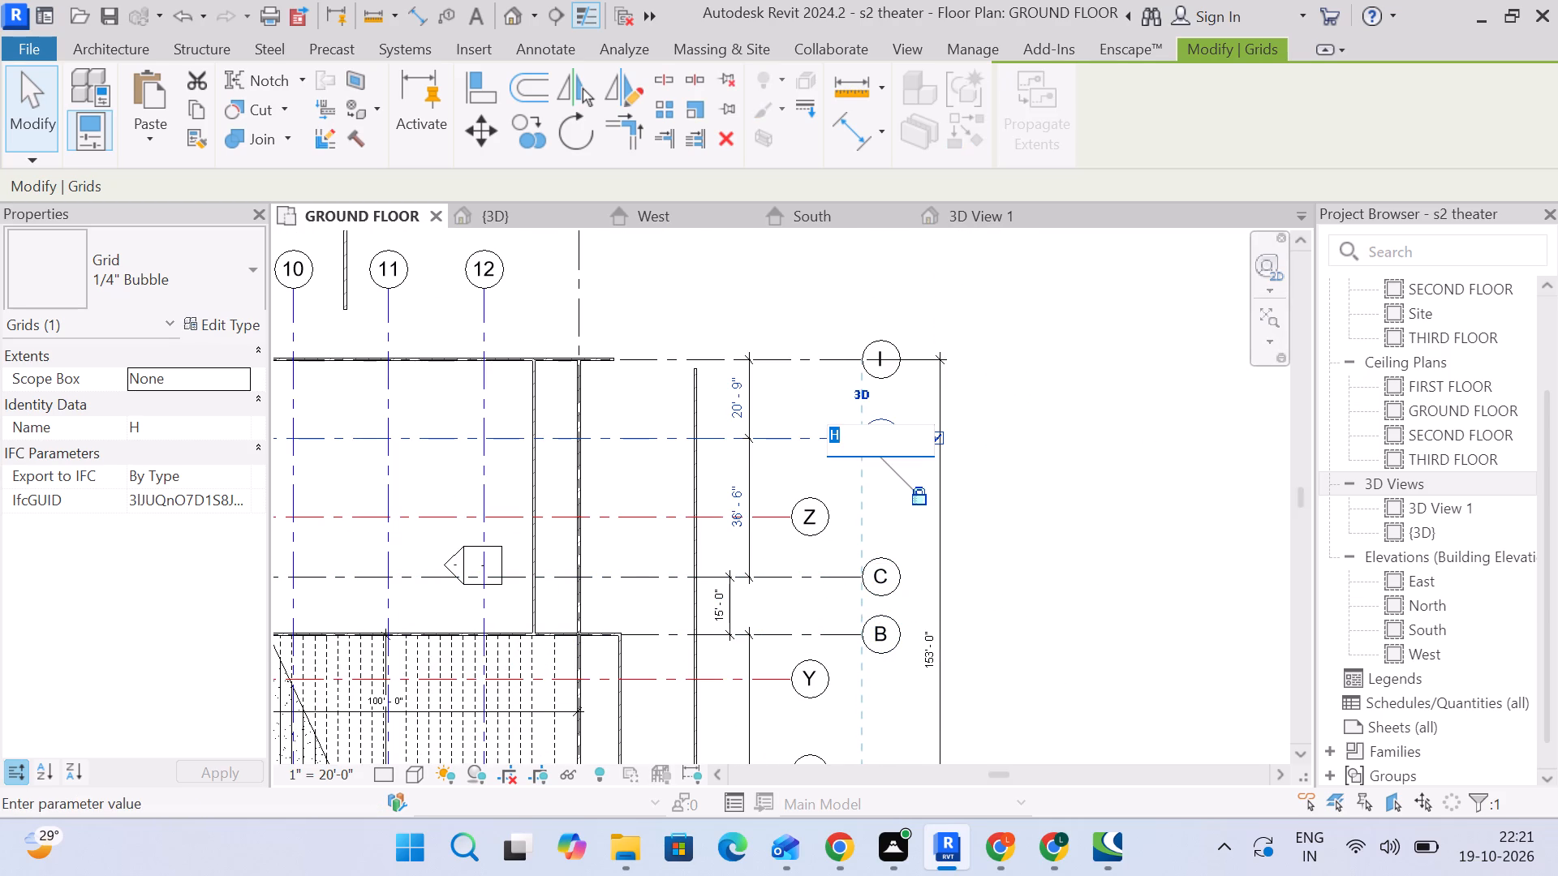
pyautogui.press('d')
pyautogui.click(1036, 451)
pyautogui.click(884, 363)
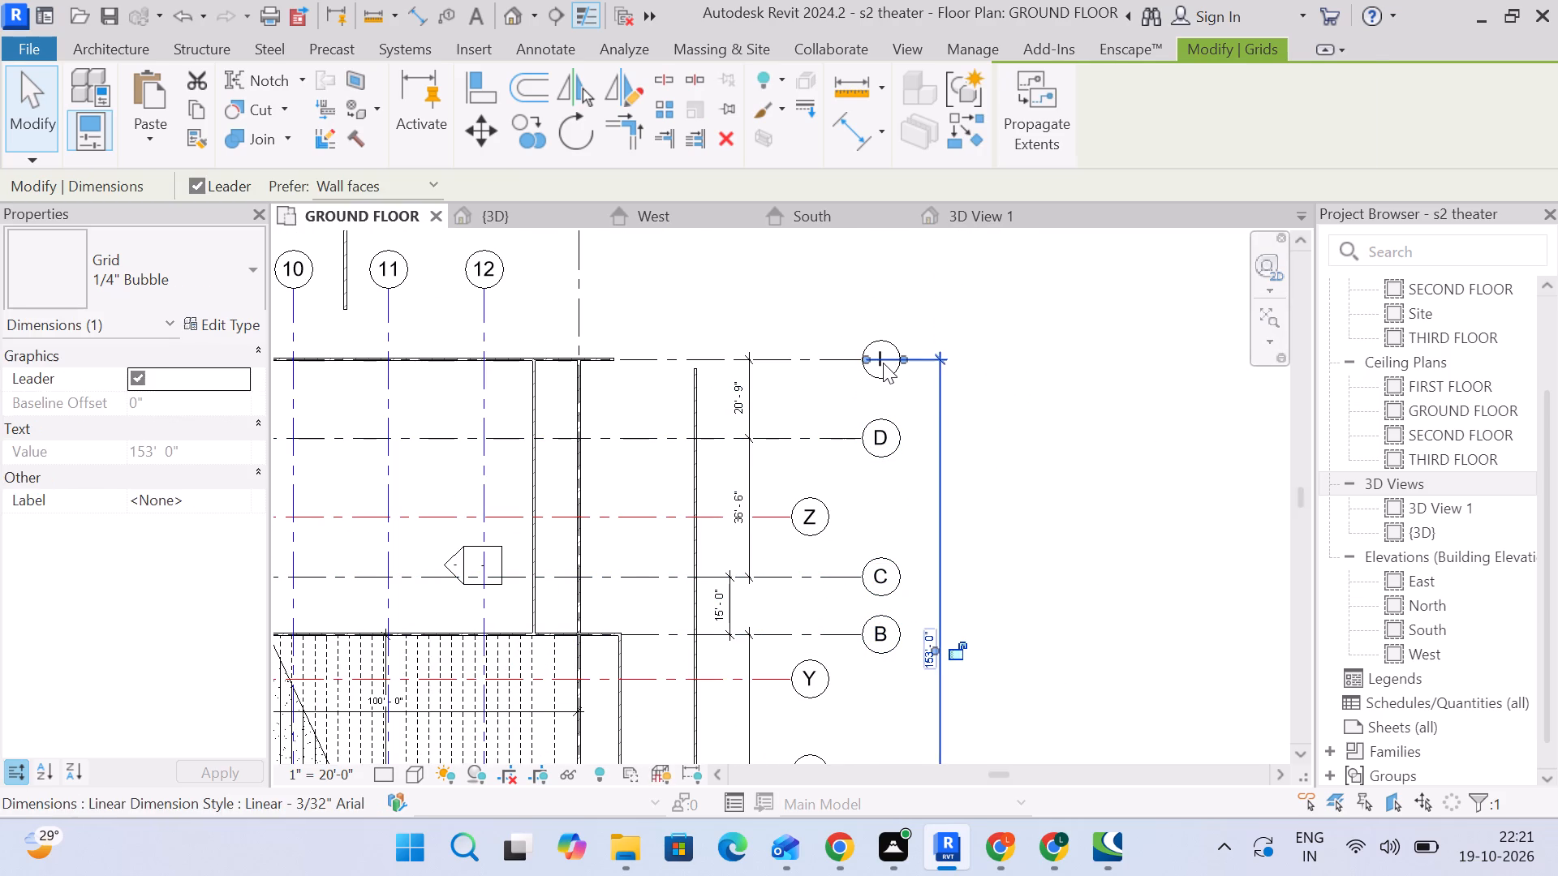
pyautogui.click(995, 425)
pyautogui.click(880, 387)
pyautogui.click(879, 367)
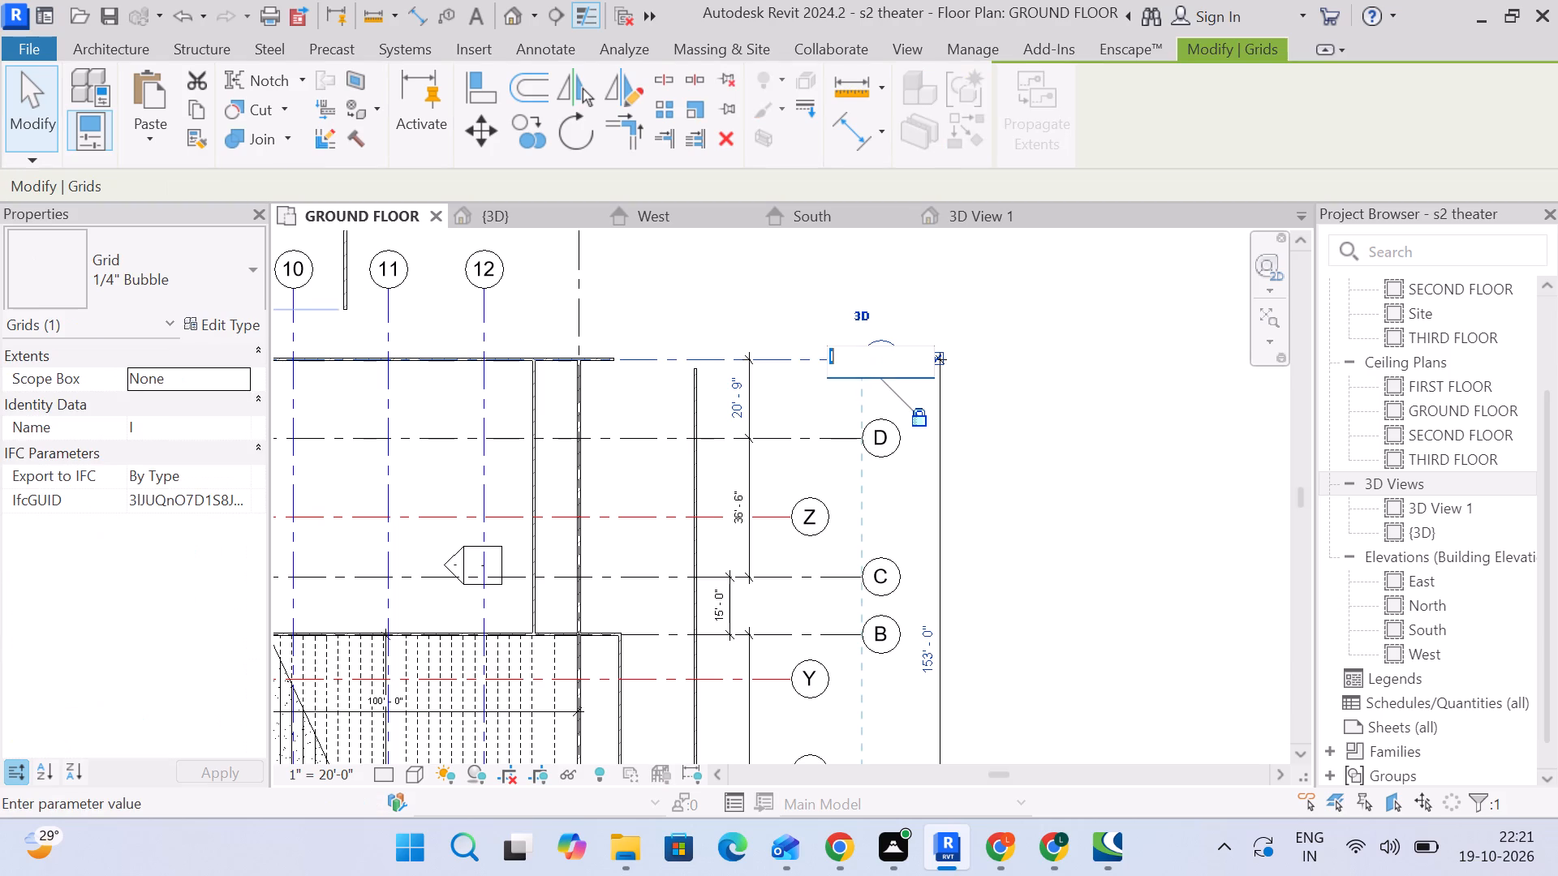
pyautogui.press('e')
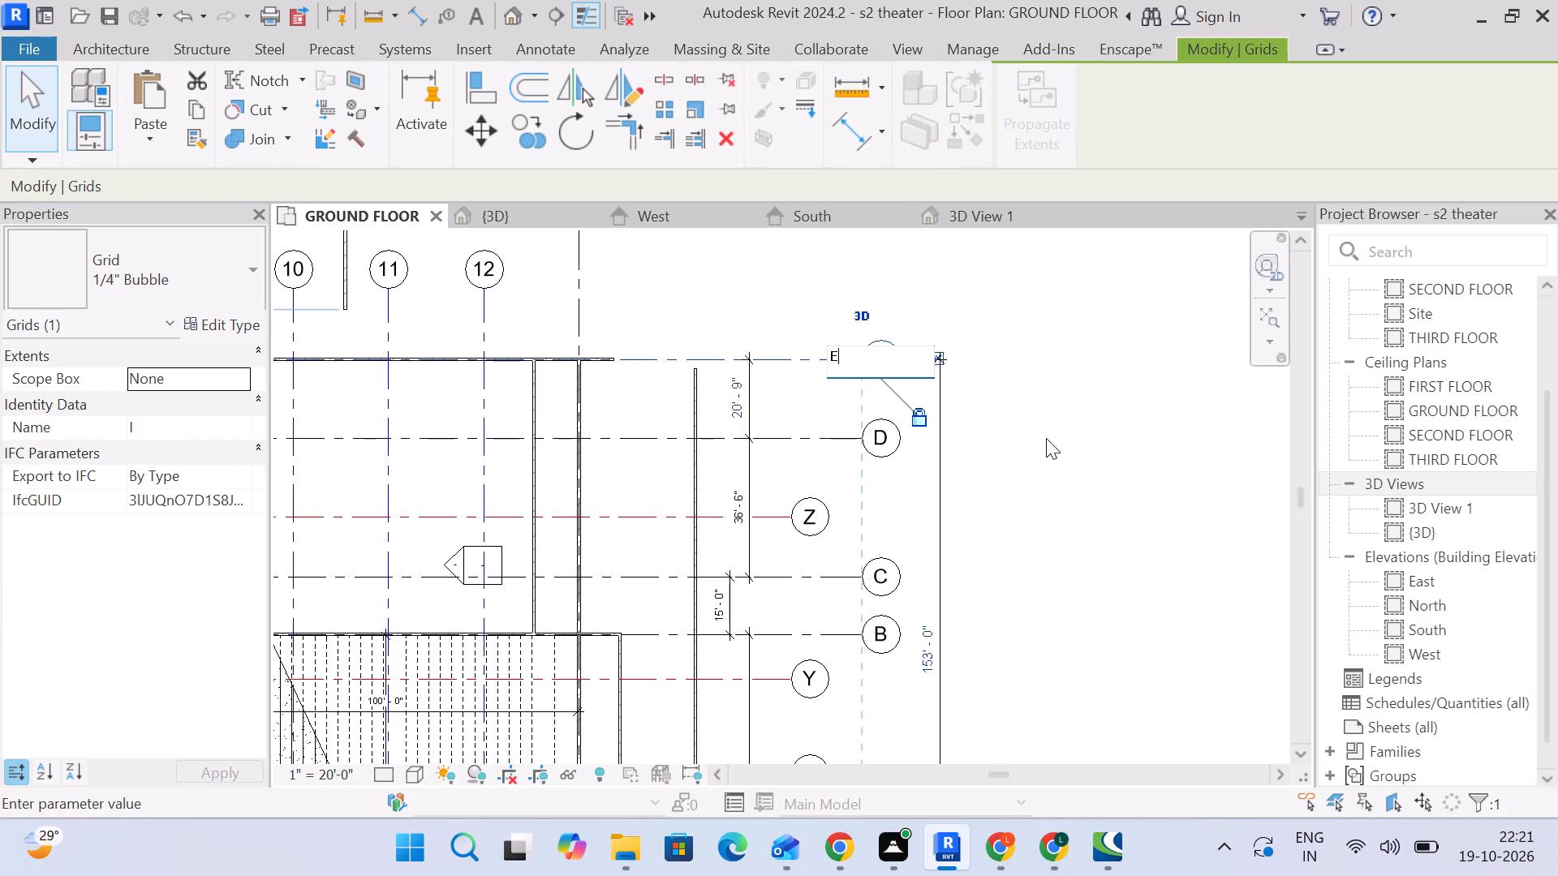
pyautogui.click(1046, 438)
pyautogui.scroll(-4, 1042, 444)
pyautogui.moveTo(1075, 642); pyautogui.dragTo(1044, 495, button='middle')
pyautogui.scroll(-2, 1044, 495)
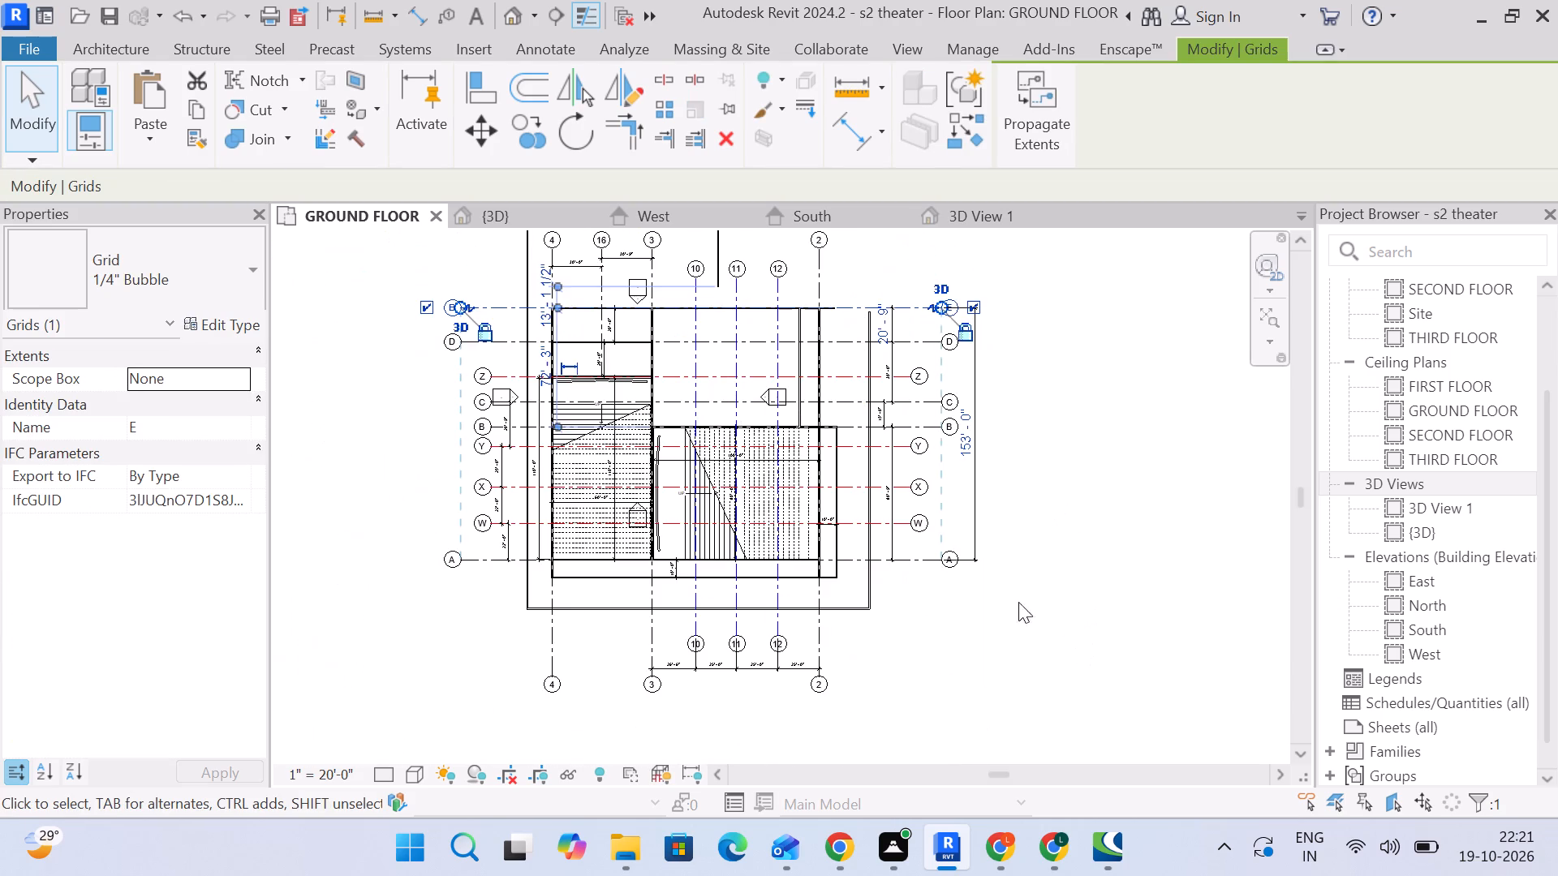
pyautogui.click(1018, 629)
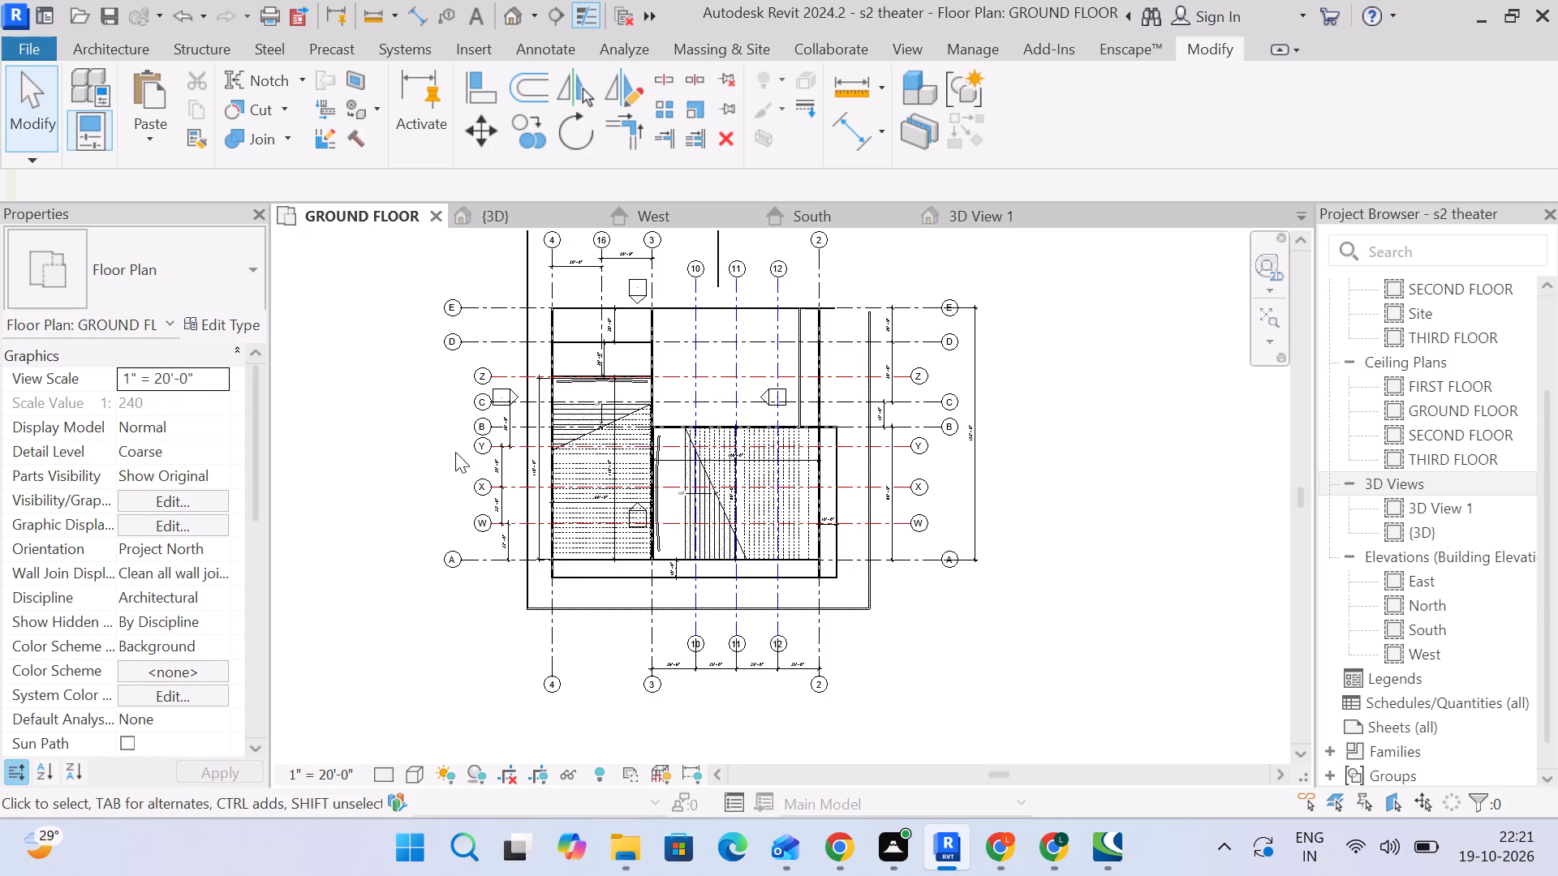
# Unlock grid B's left-hand end from the intermediate grids and extend its bubble outward into line with grid A's bubble.
pyautogui.scroll(7, 453, 432)
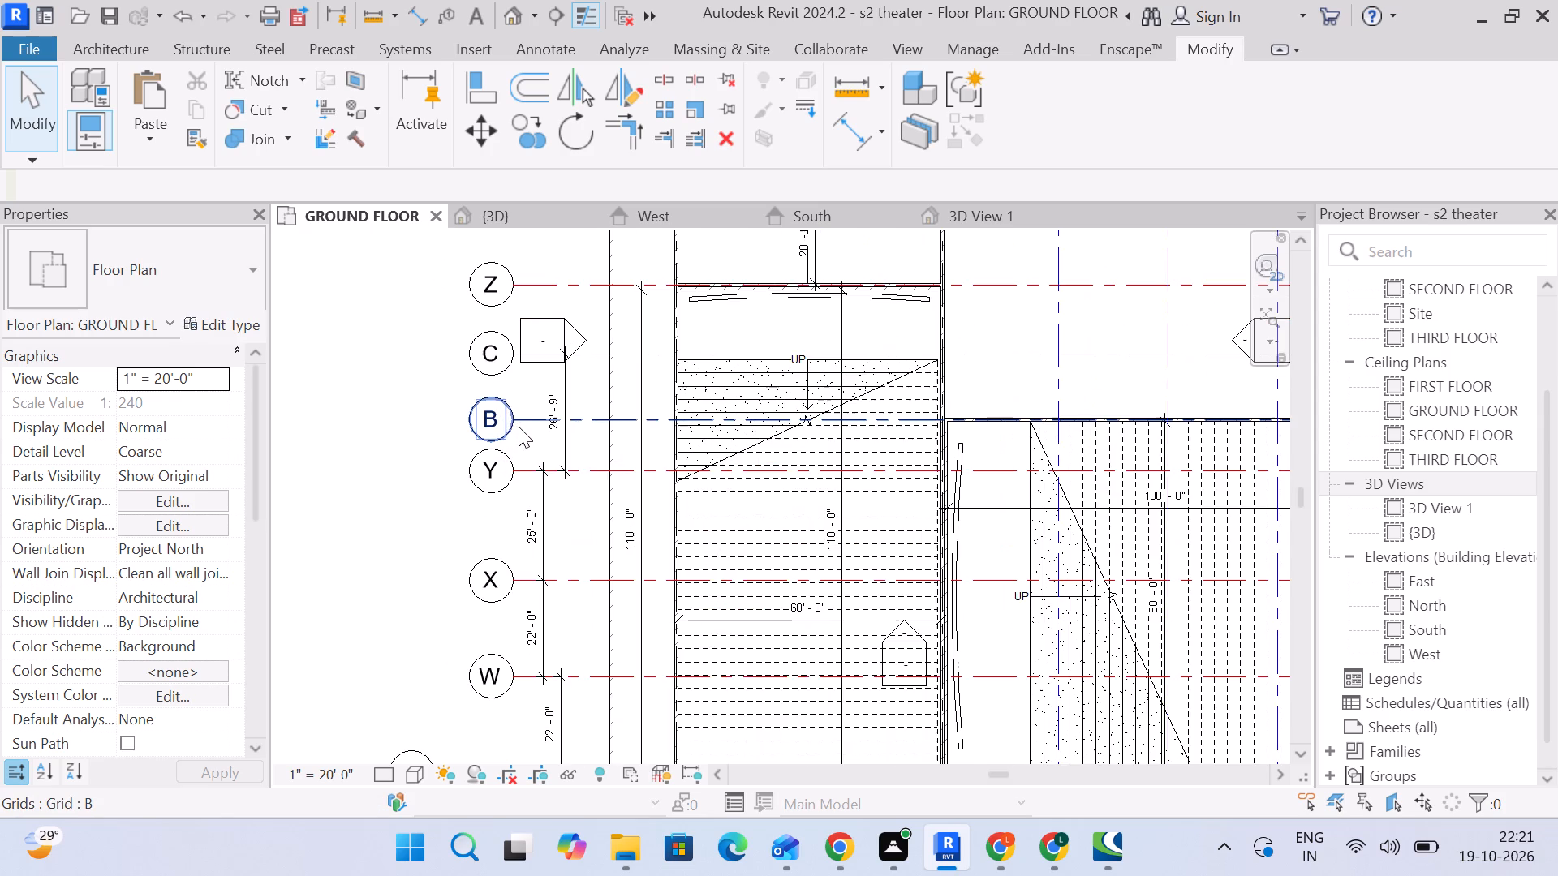
pyautogui.click(519, 427)
pyautogui.click(569, 485)
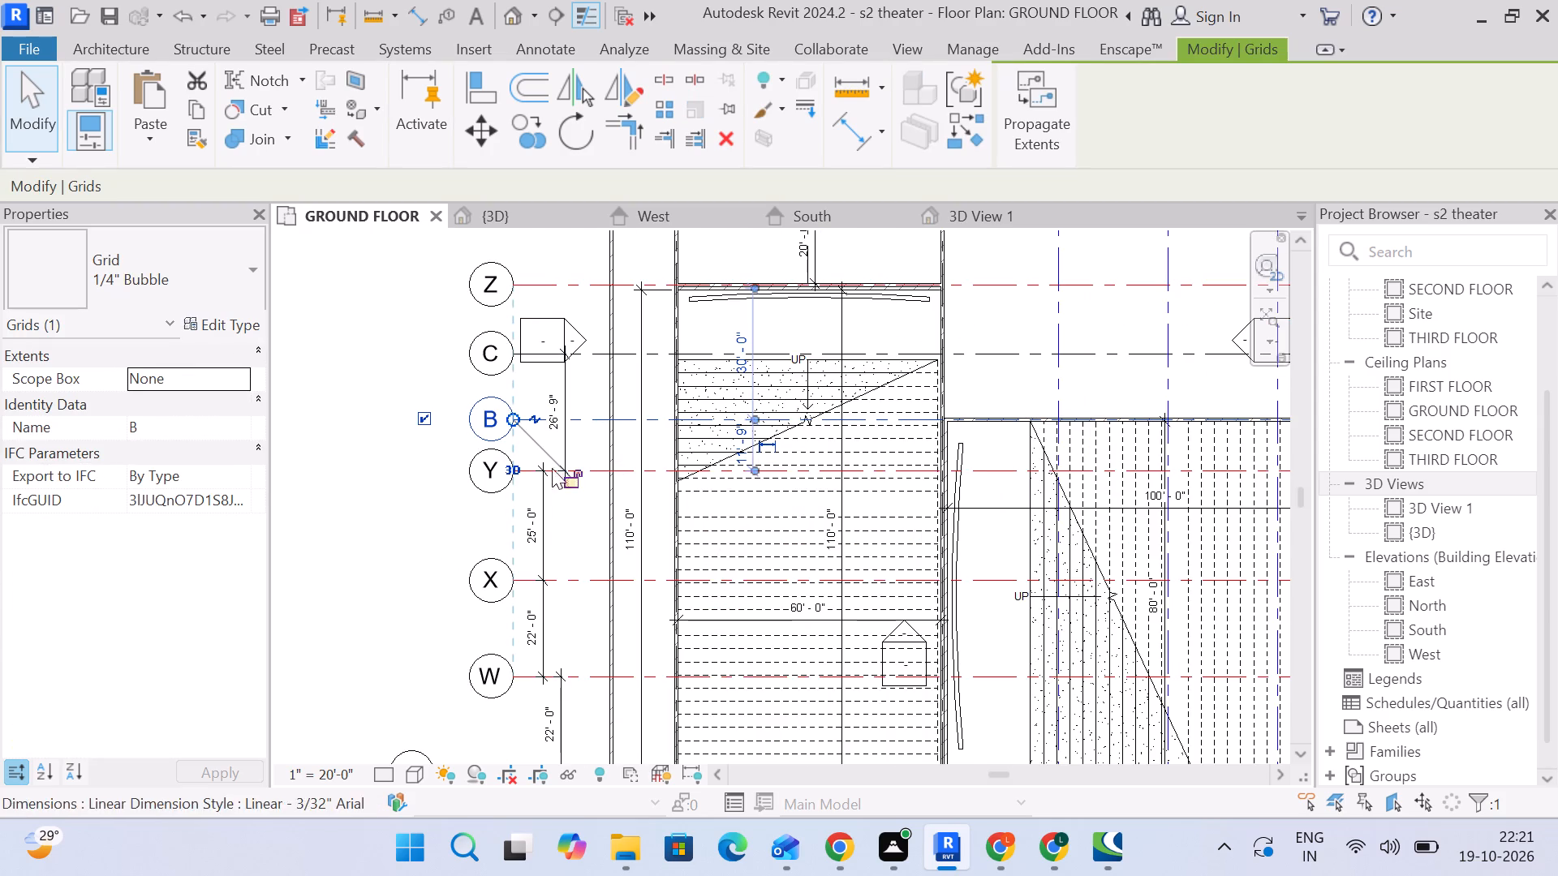
pyautogui.moveTo(511, 415); pyautogui.dragTo(396, 408)
pyautogui.scroll(-4, 396, 408)
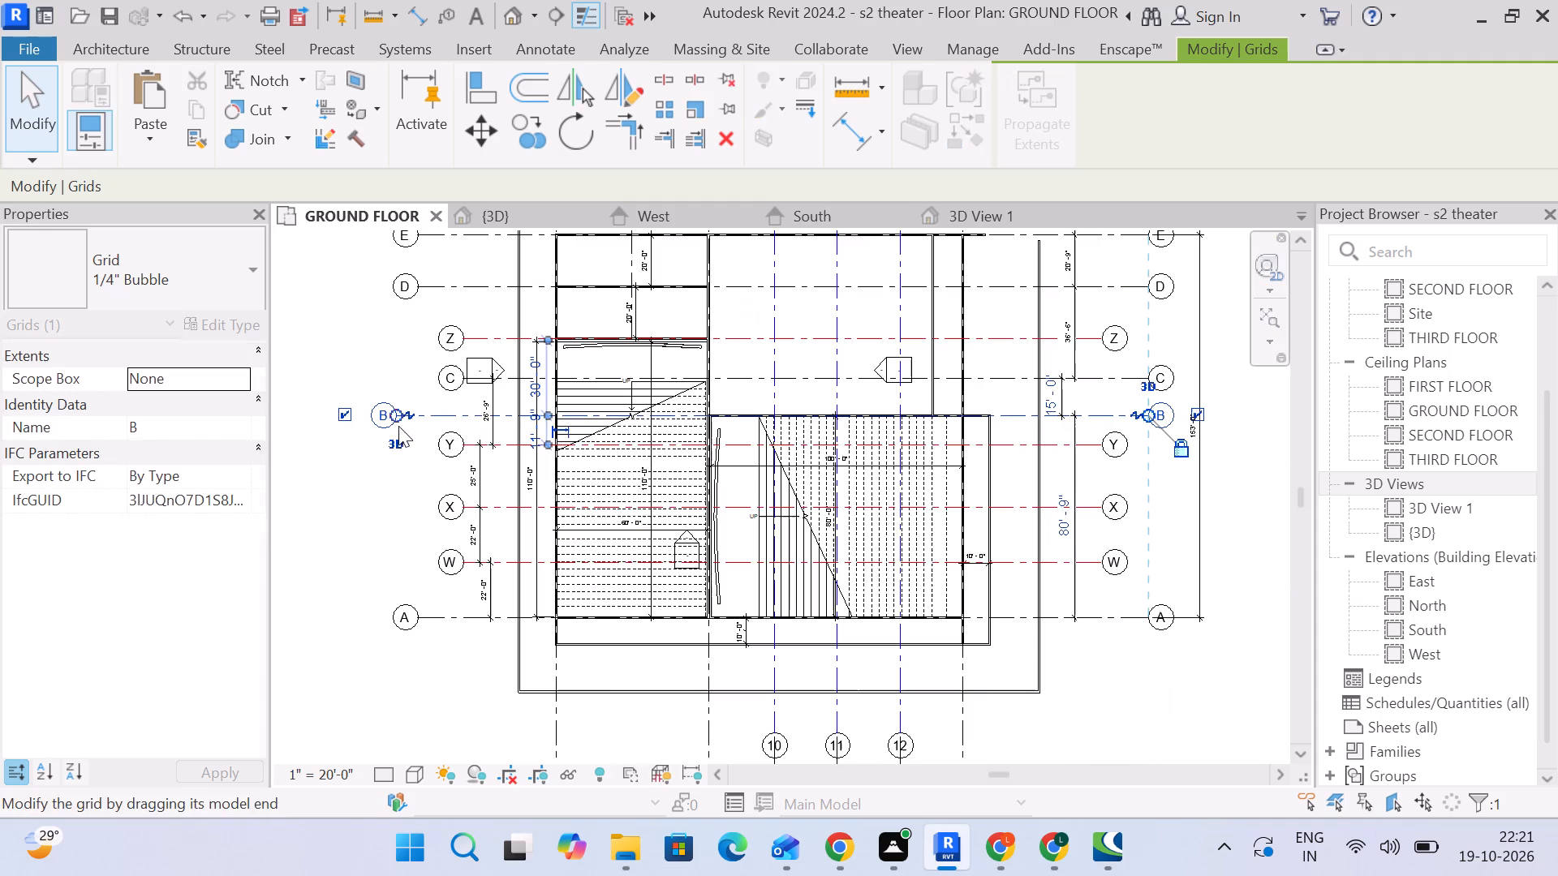
pyautogui.scroll(3, 398, 436)
pyautogui.moveTo(394, 405); pyautogui.dragTo(411, 404)
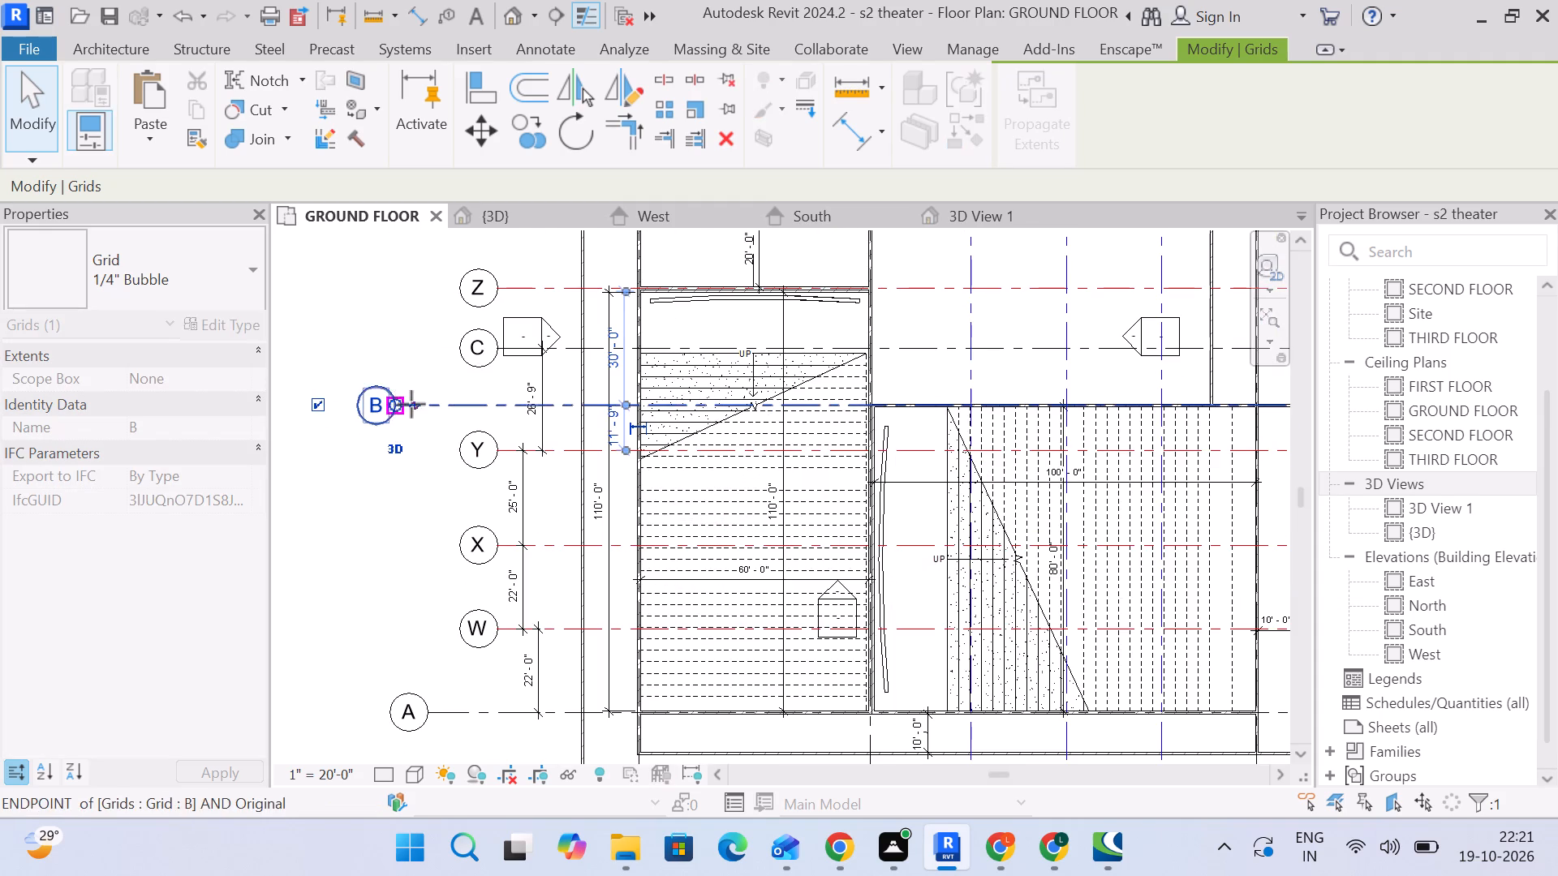
pyautogui.moveTo(411, 404); pyautogui.dragTo(415, 407)
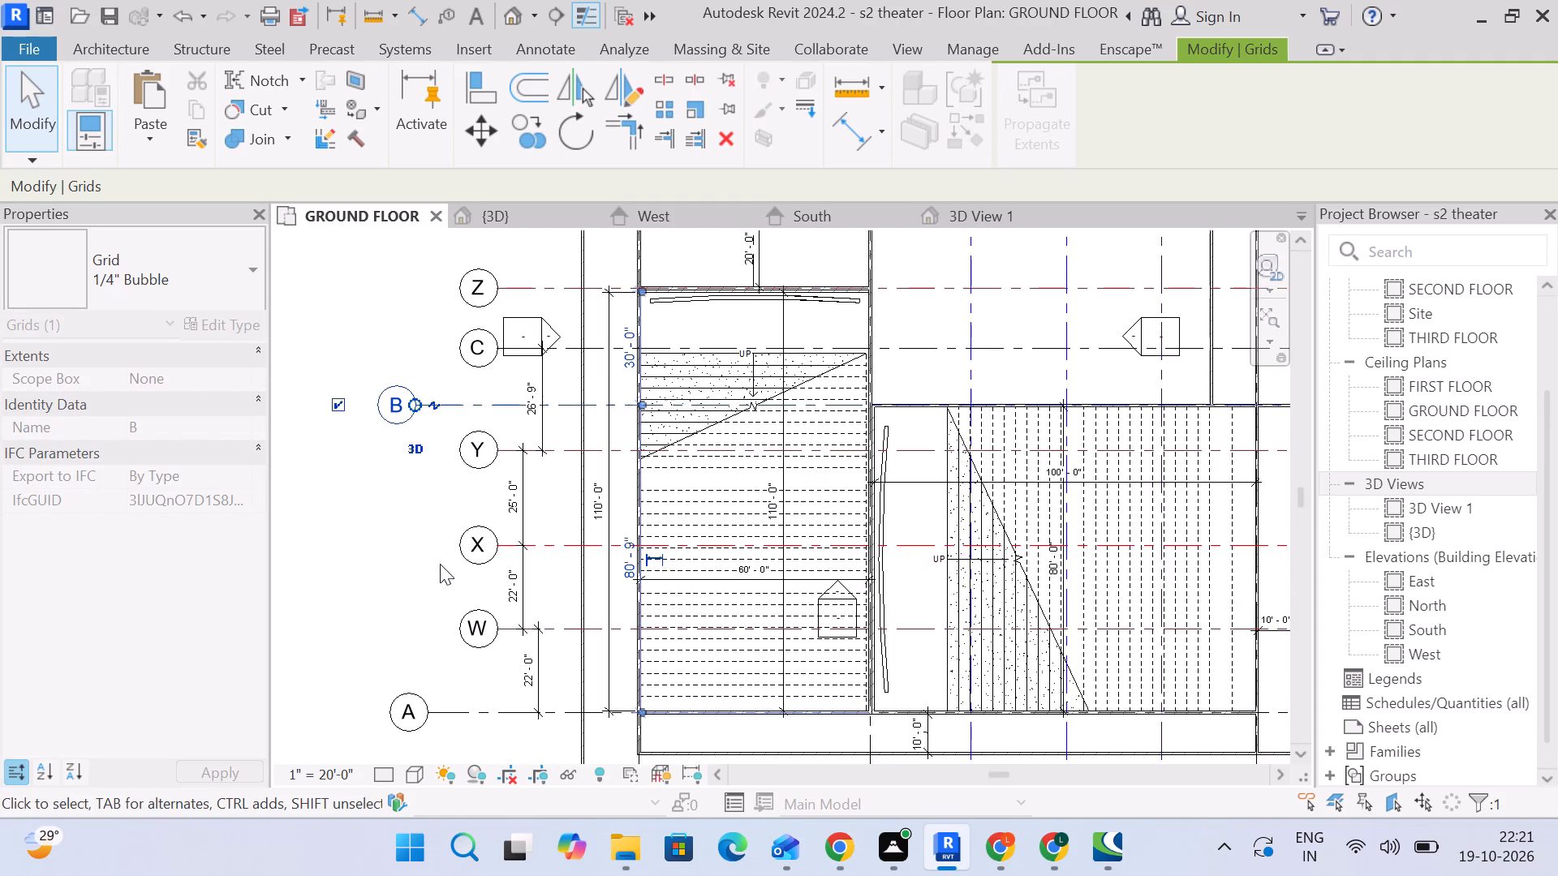
pyautogui.moveTo(416, 407); pyautogui.dragTo(433, 411)
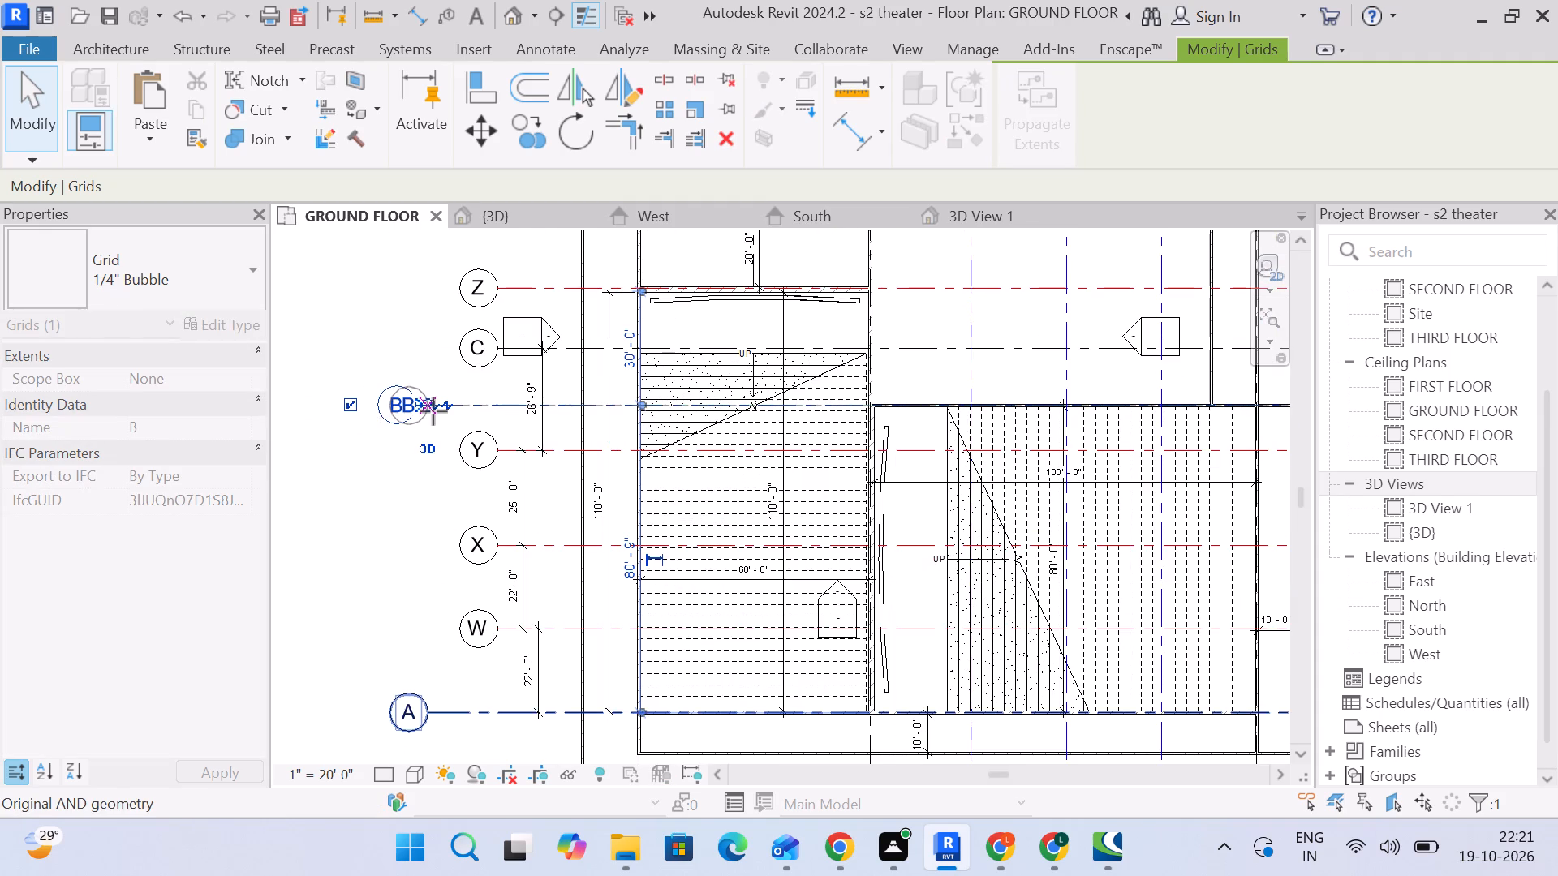
pyautogui.moveTo(433, 411); pyautogui.dragTo(436, 413)
pyautogui.click(425, 555)
# Unlock grid C's left-hand end from the intermediate grids and extend its bubble outward into line with the other main grids.
pyautogui.scroll(-5, 424, 555)
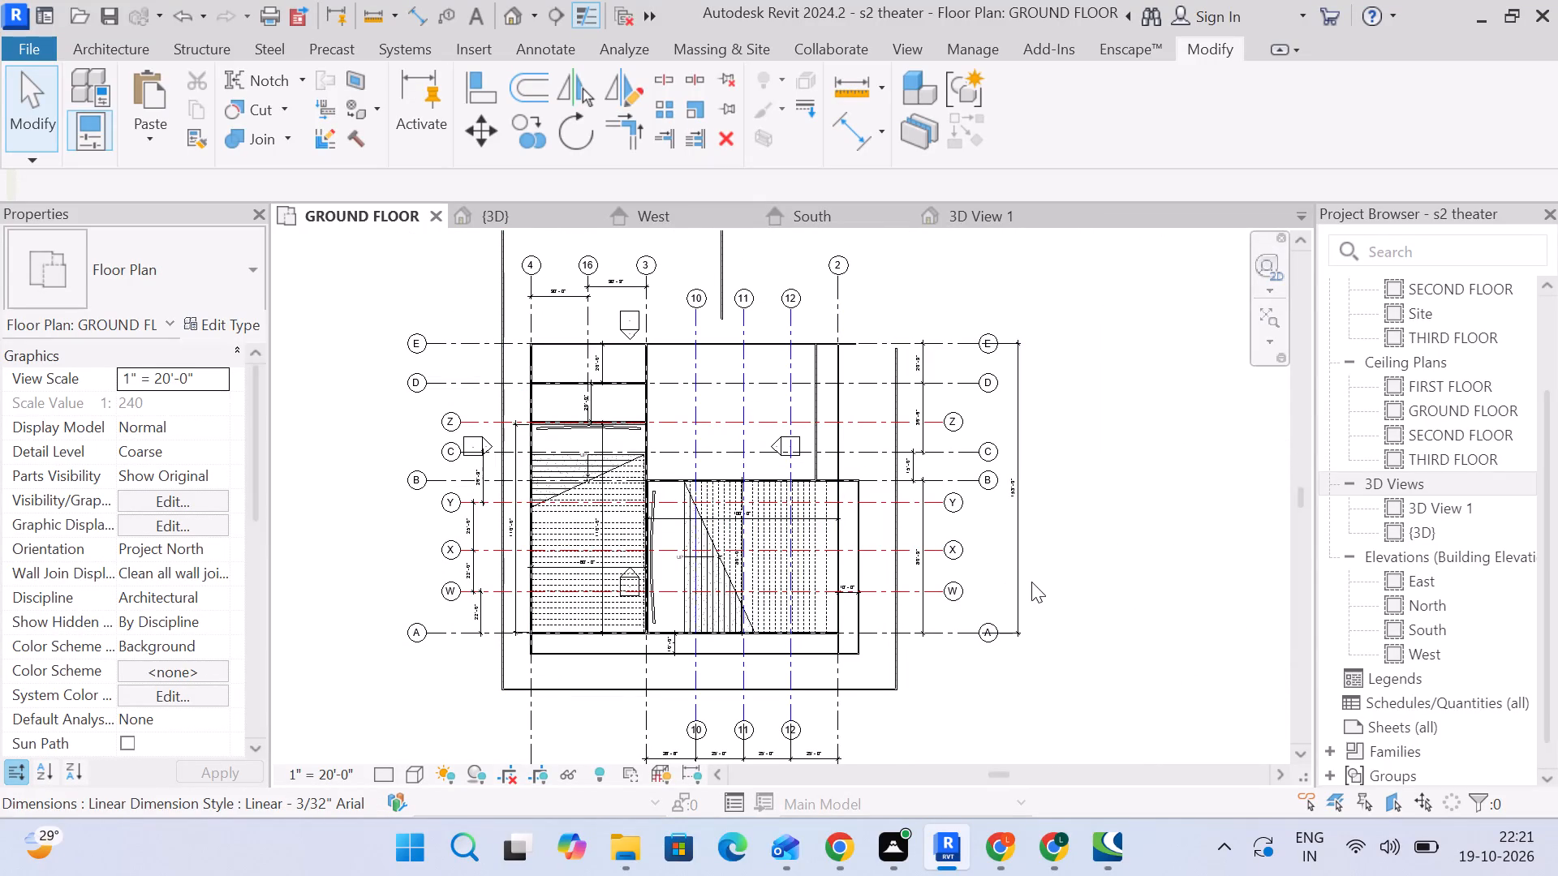
pyautogui.scroll(3, 443, 445)
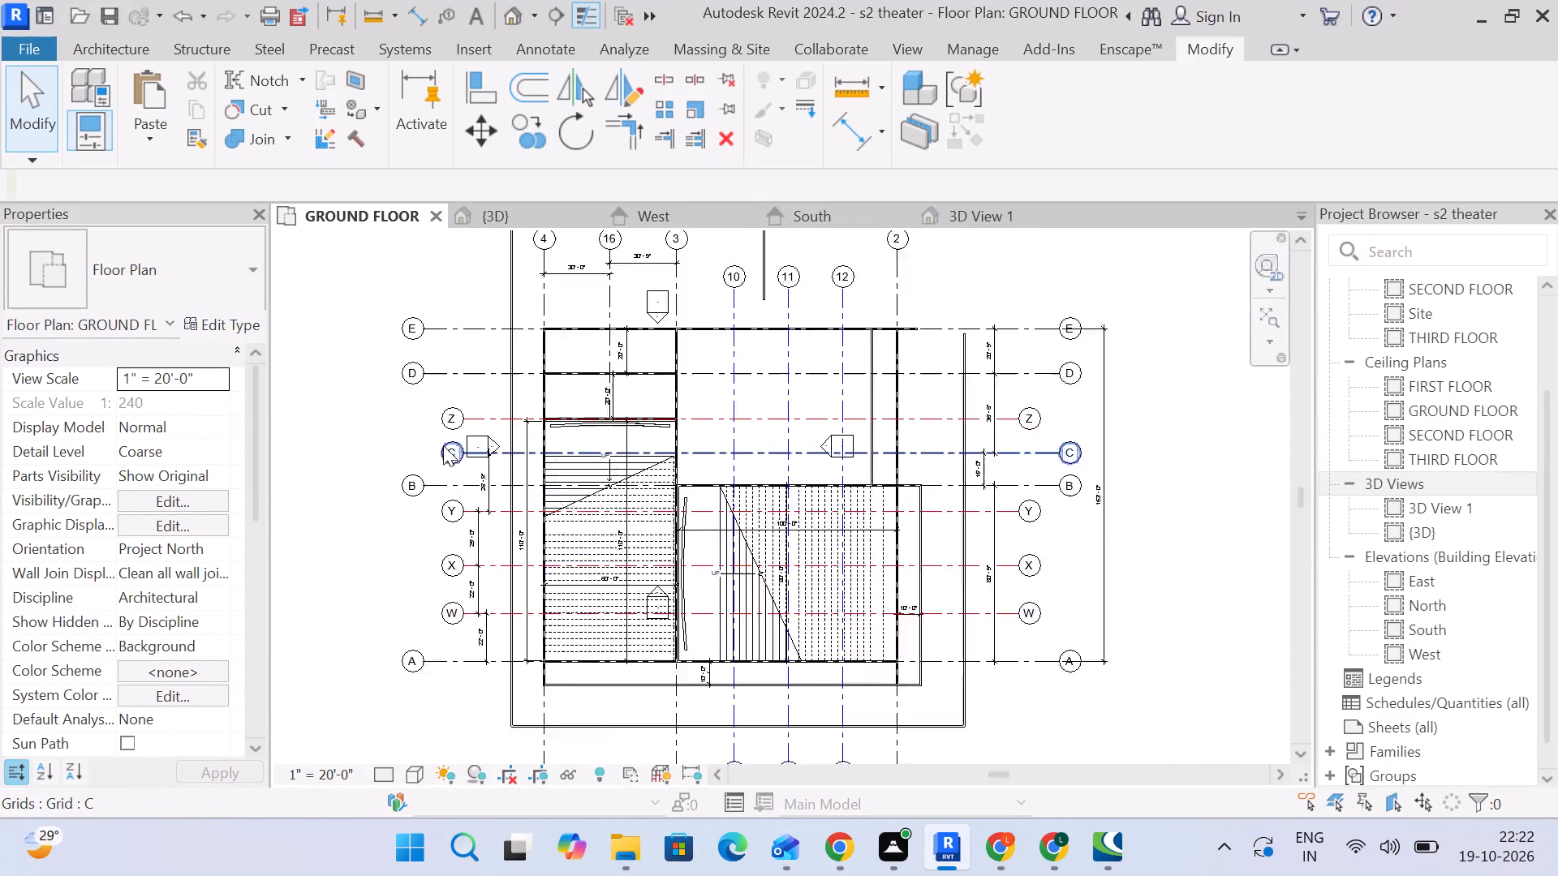
pyautogui.scroll(2, 443, 445)
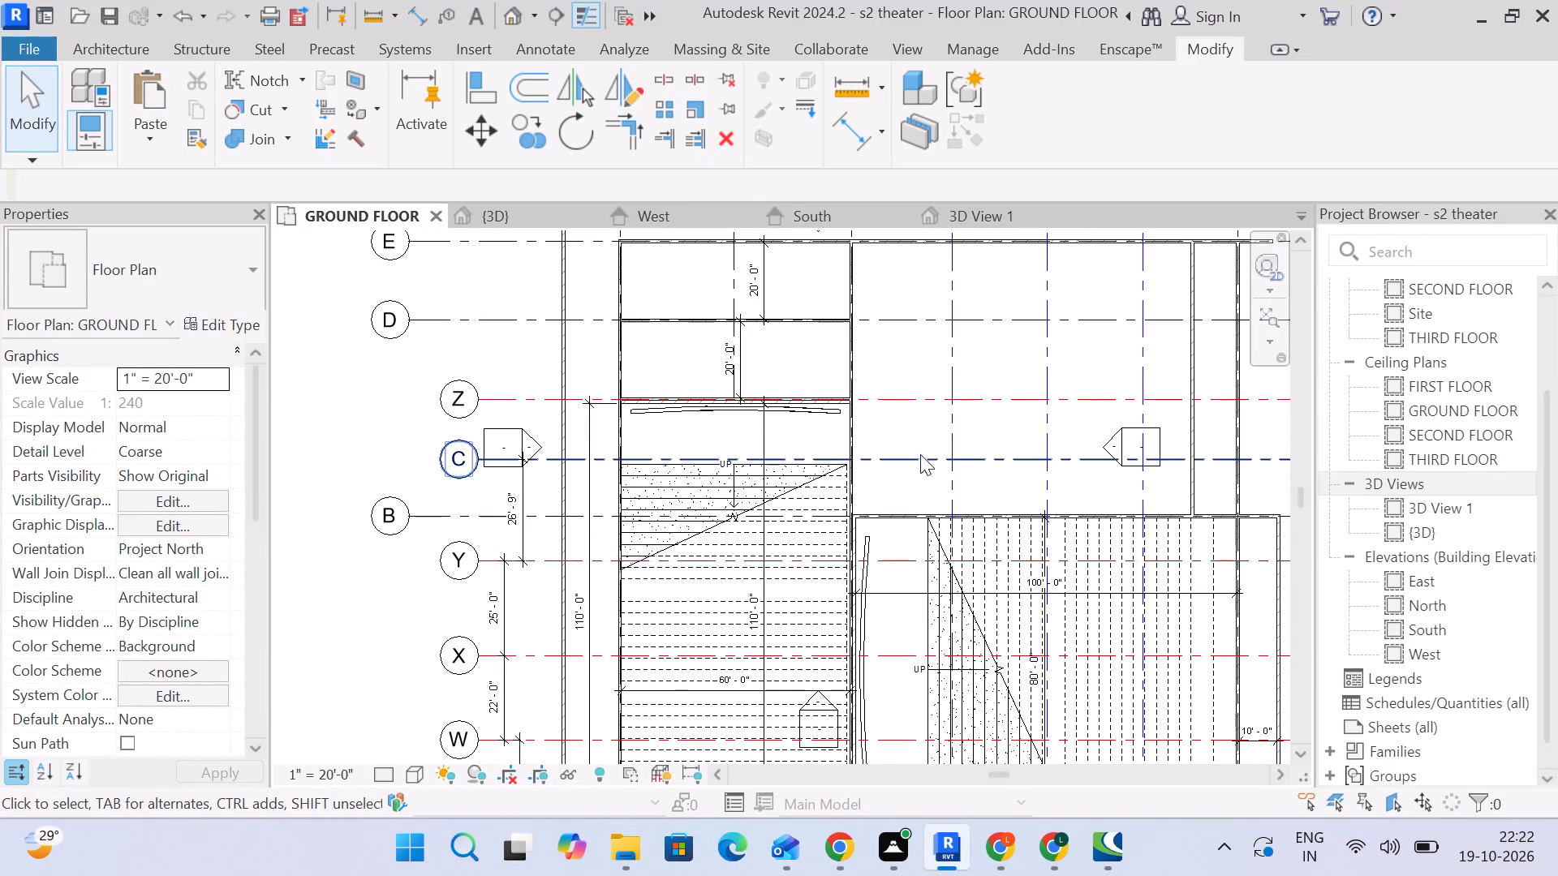
pyautogui.click(920, 454)
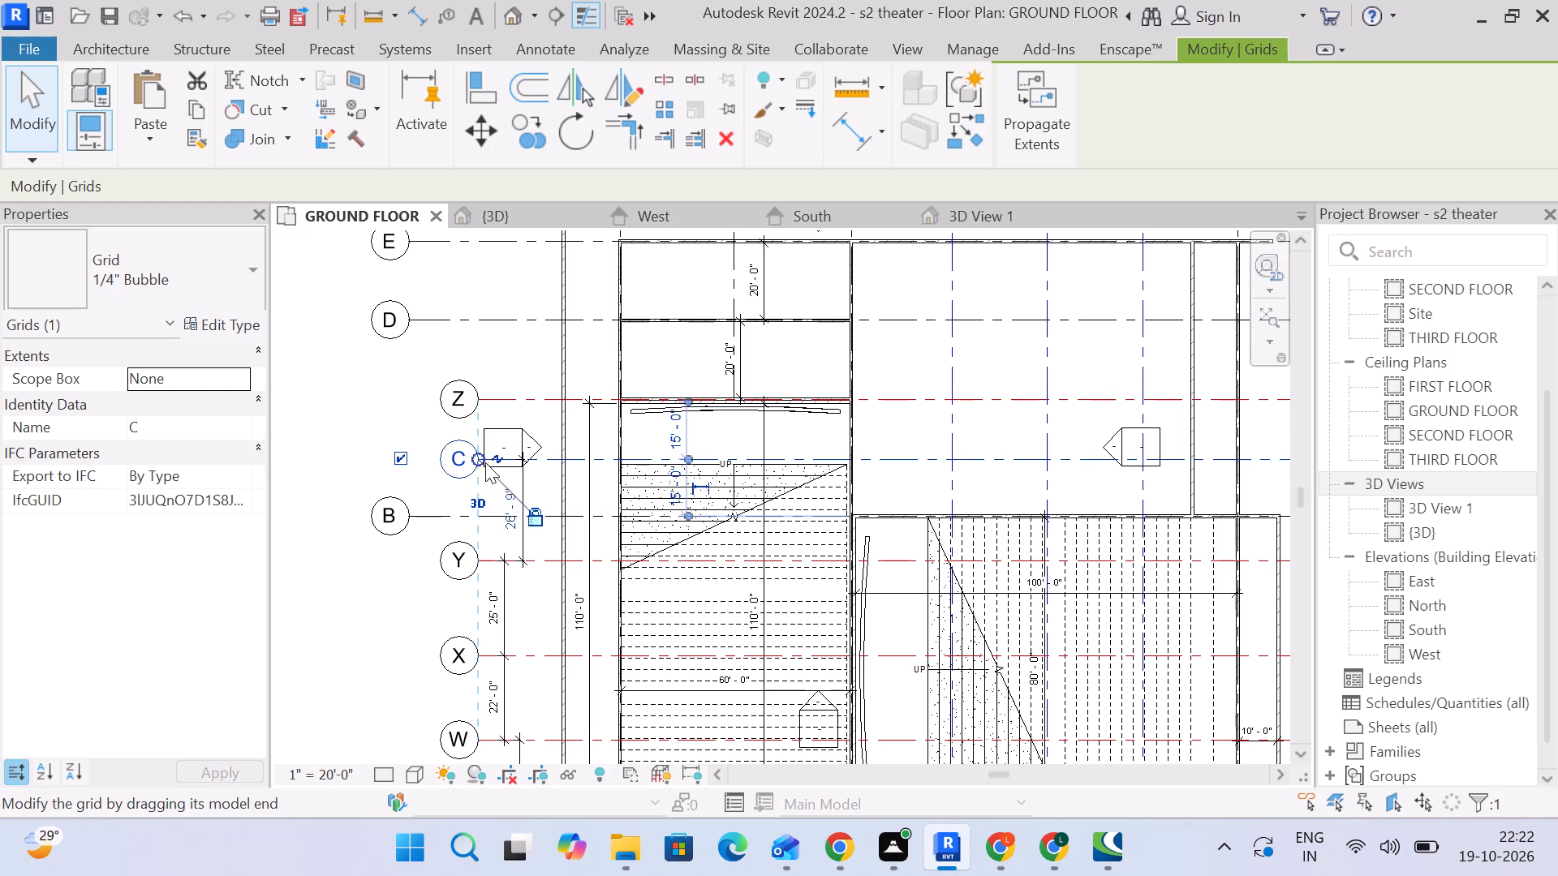
pyautogui.click(535, 514)
pyautogui.moveTo(477, 456); pyautogui.dragTo(408, 457)
pyautogui.click(361, 629)
# Examine the whole ground floor grid layout for consistent naming and bubble alignment on all sides.
pyautogui.scroll(-4, 364, 625)
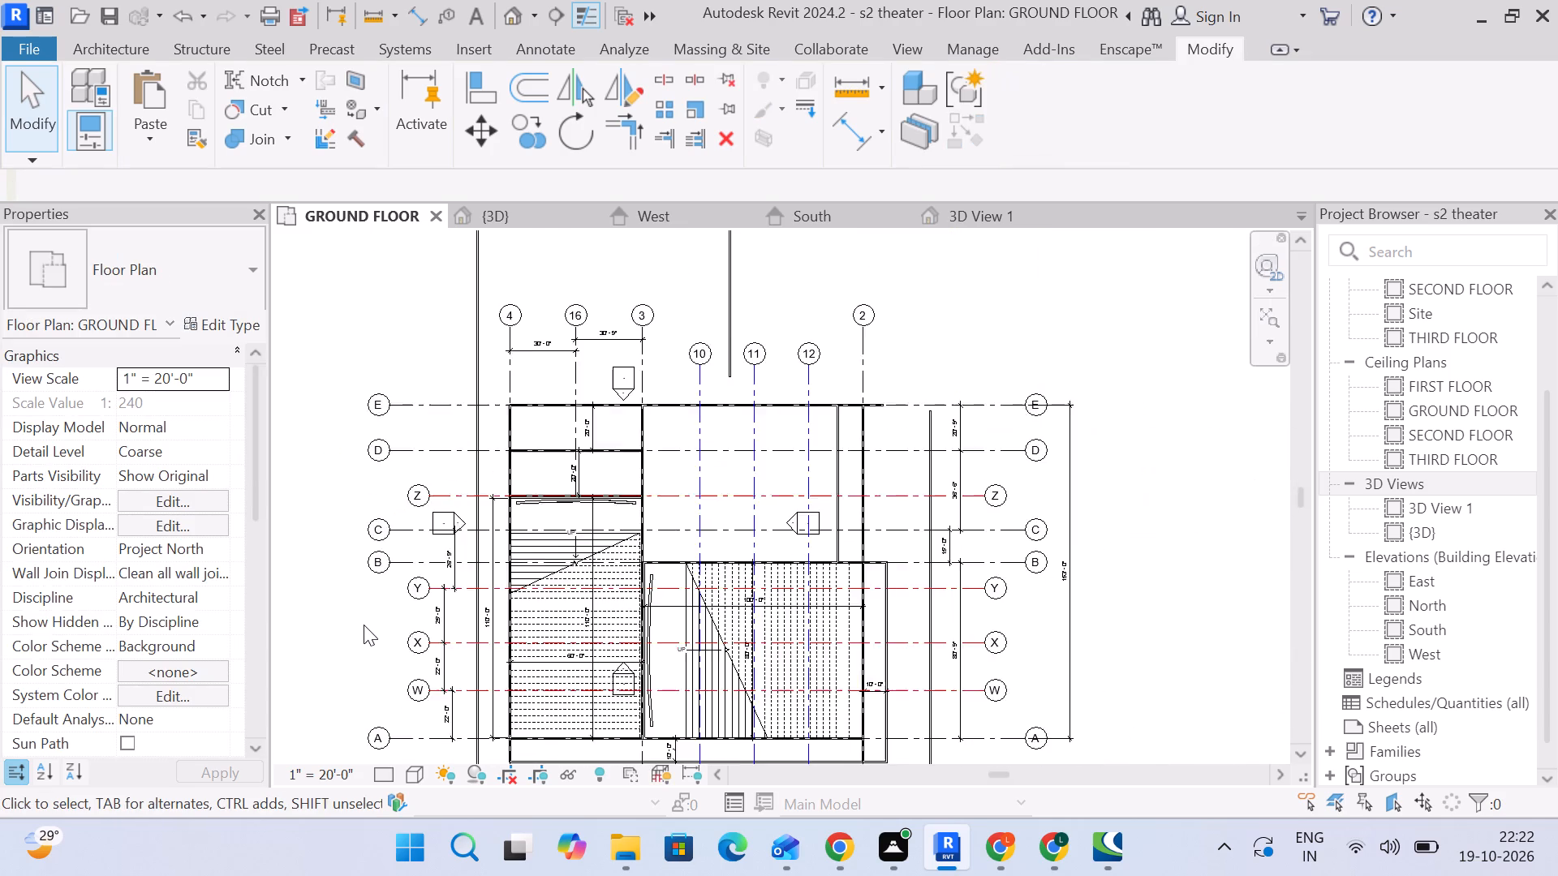
pyautogui.moveTo(375, 615); pyautogui.dragTo(406, 515, button='middle')
pyautogui.moveTo(1095, 569); pyautogui.dragTo(1012, 477, button='middle')
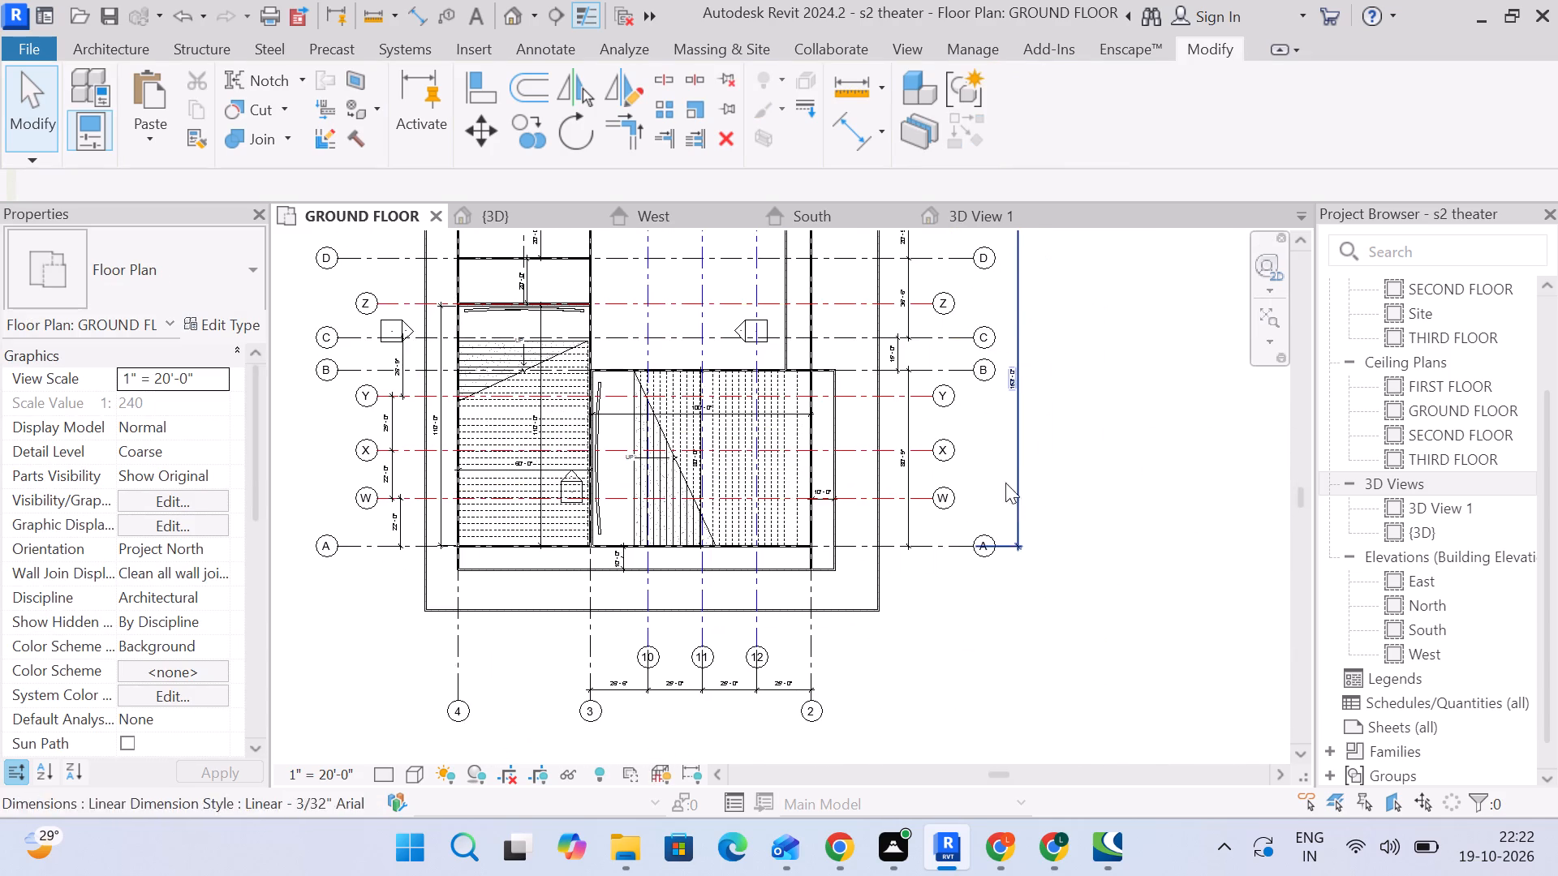
pyautogui.scroll(-2, 965, 583)
pyautogui.moveTo(965, 586); pyautogui.dragTo(983, 621, button='middle')
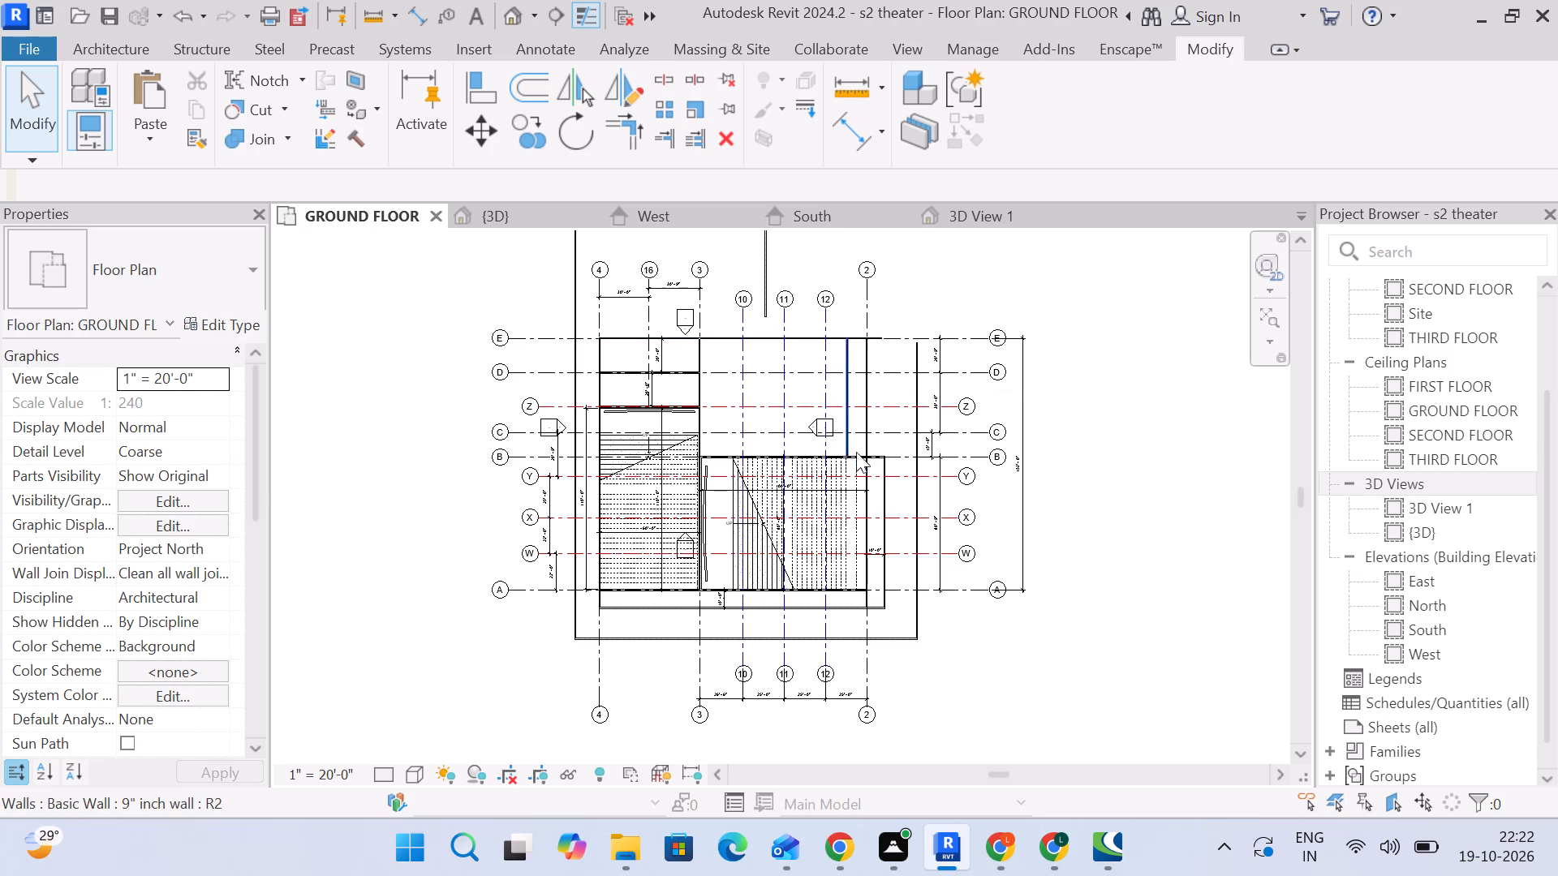
pyautogui.moveTo(1168, 591); pyautogui.dragTo(1059, 645, button='middle')
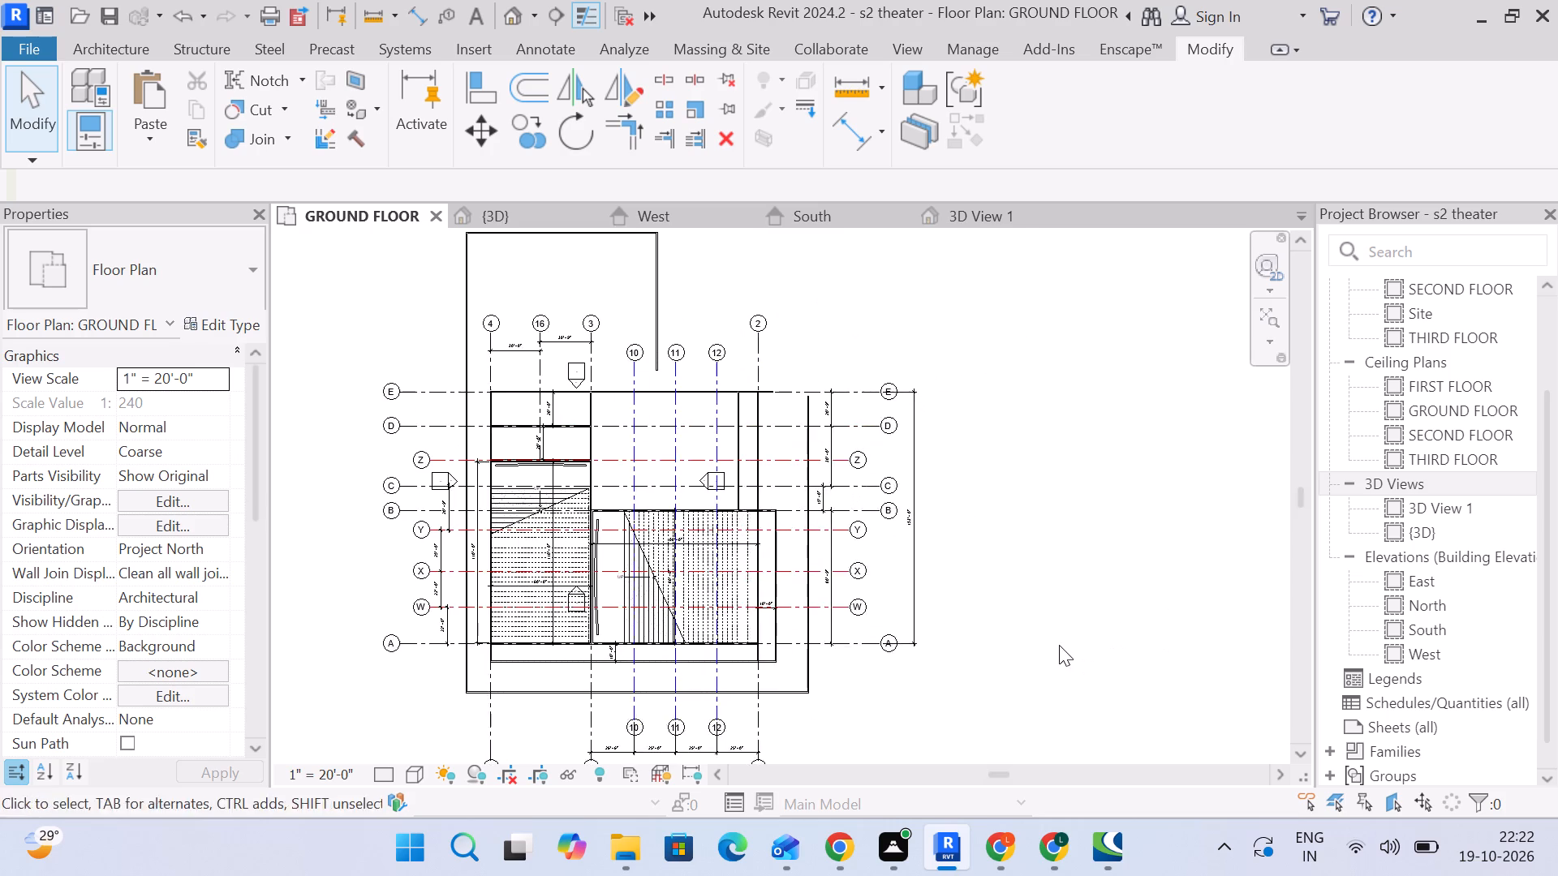
pyautogui.moveTo(1064, 629); pyautogui.dragTo(1103, 570, button='middle')
pyautogui.scroll(1, 1057, 508)
pyautogui.moveTo(1061, 518); pyautogui.dragTo(1140, 519, button='middle')
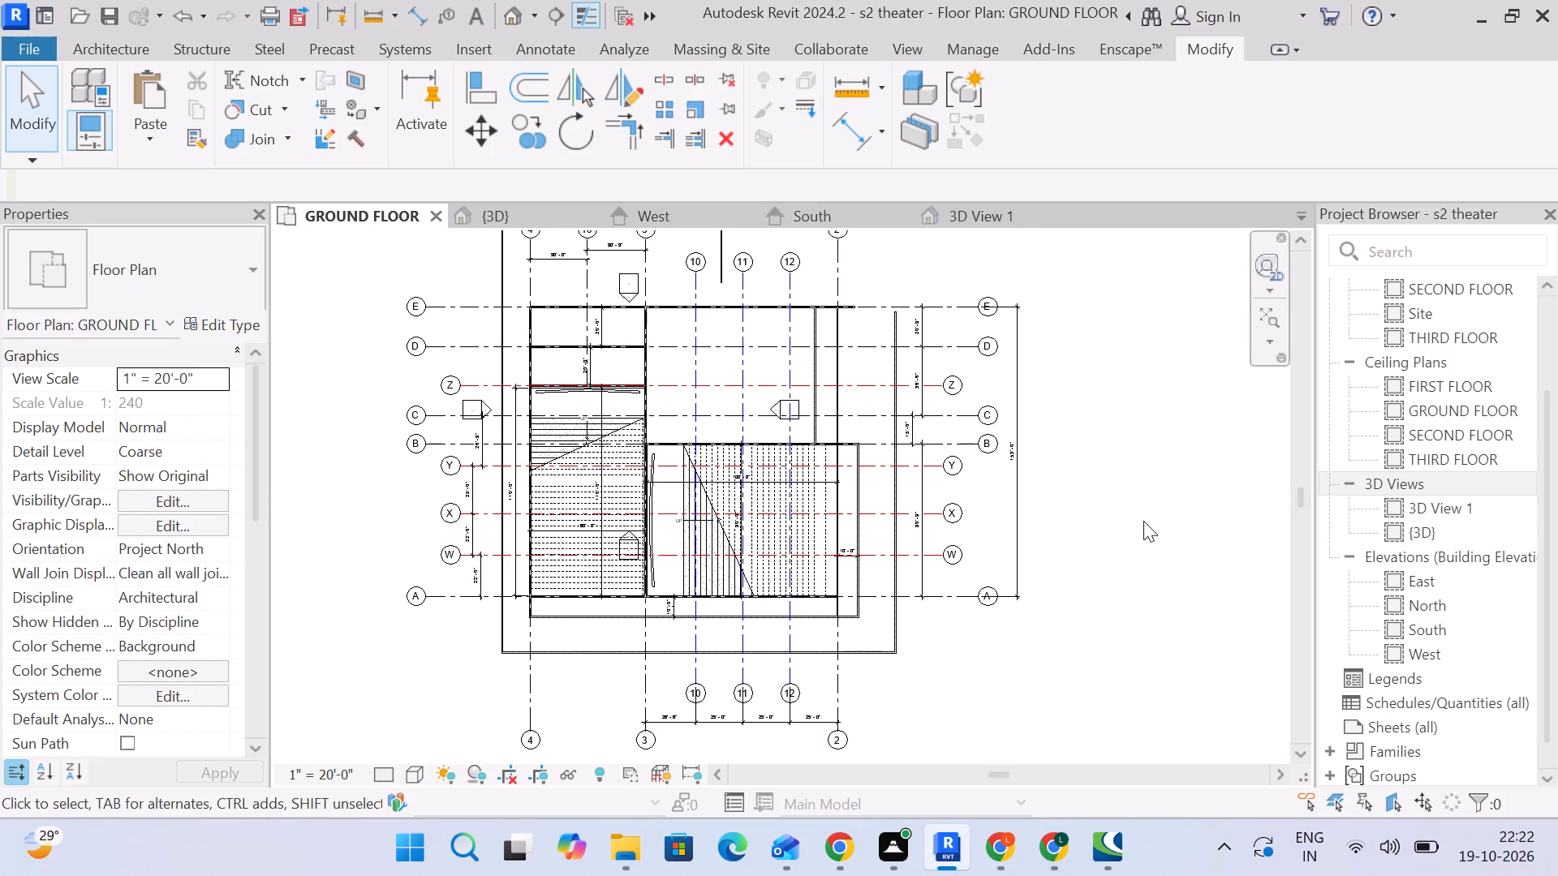
pyautogui.scroll(-2, 1142, 521)
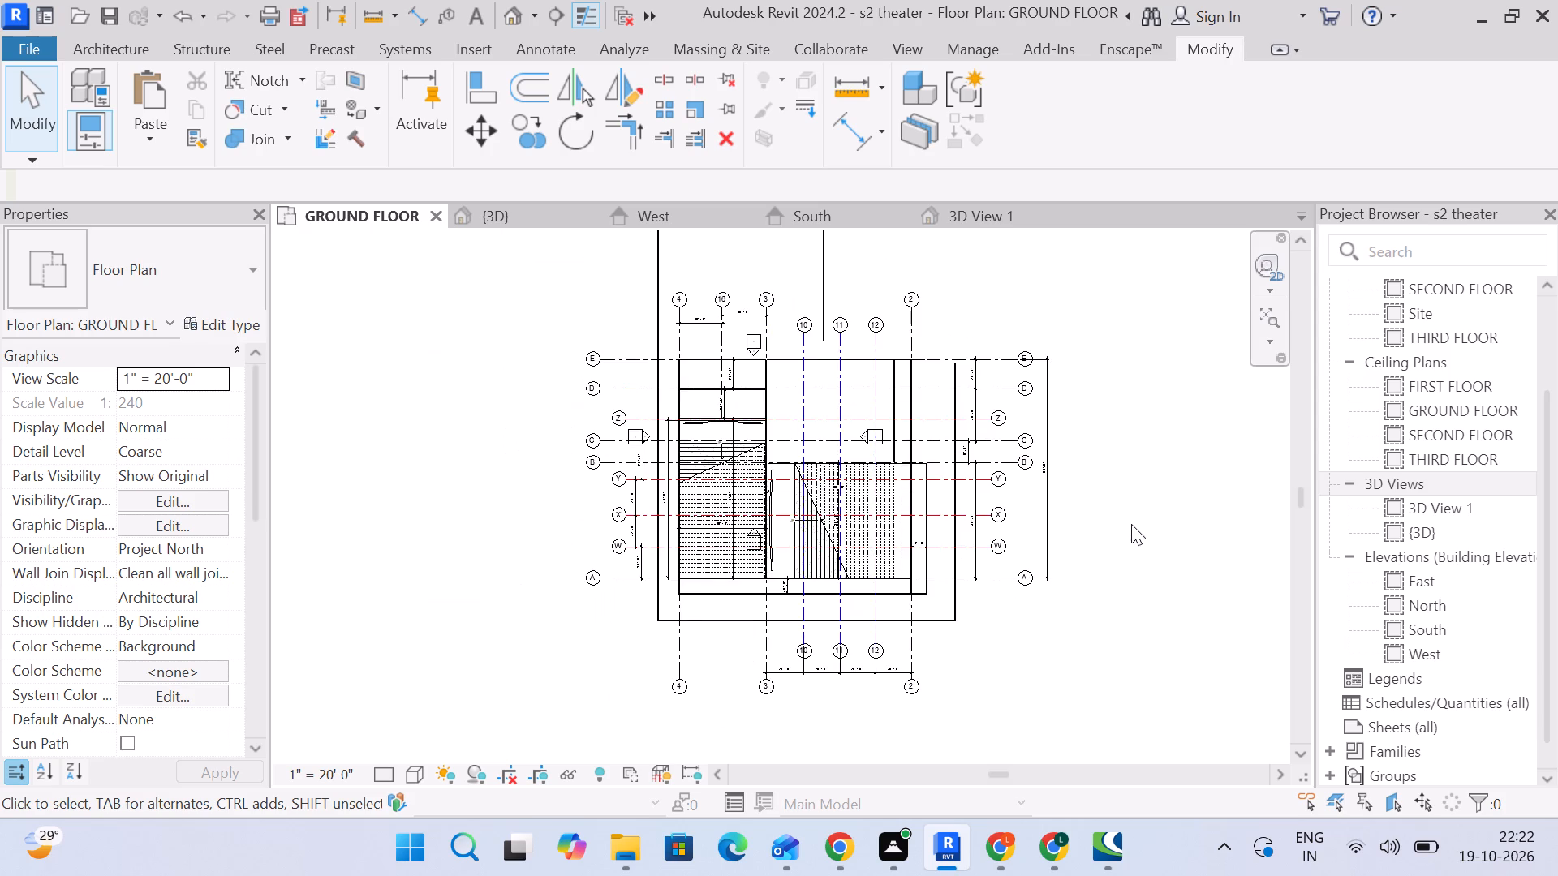
# Rename the leftmost vertical main grid 4 as 1.
pyautogui.moveTo(1127, 528); pyautogui.dragTo(1105, 548, button='middle')
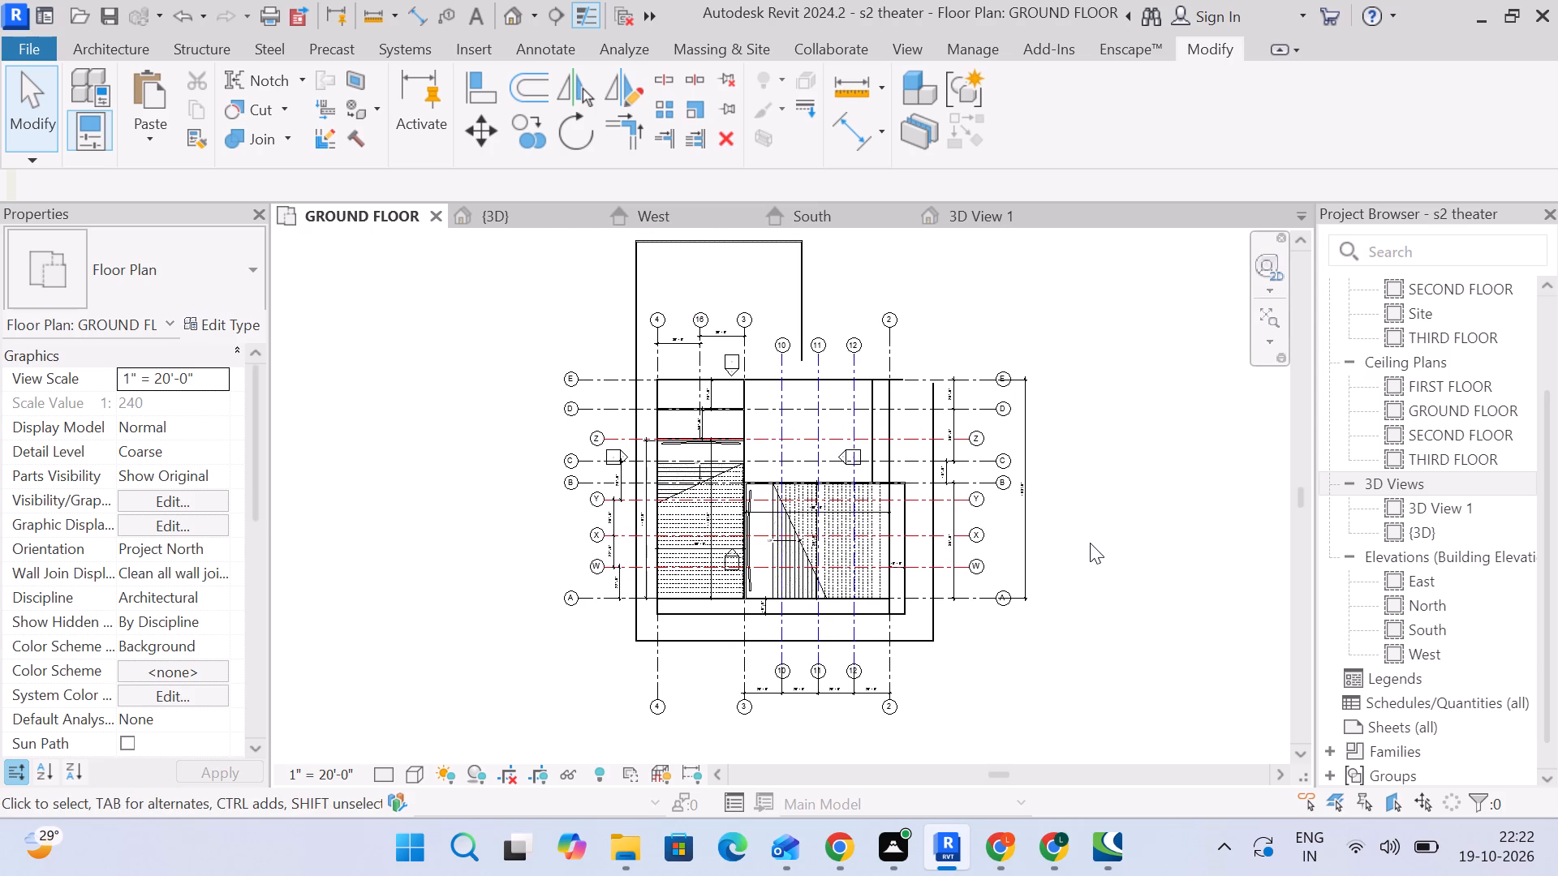
pyautogui.scroll(3, 991, 580)
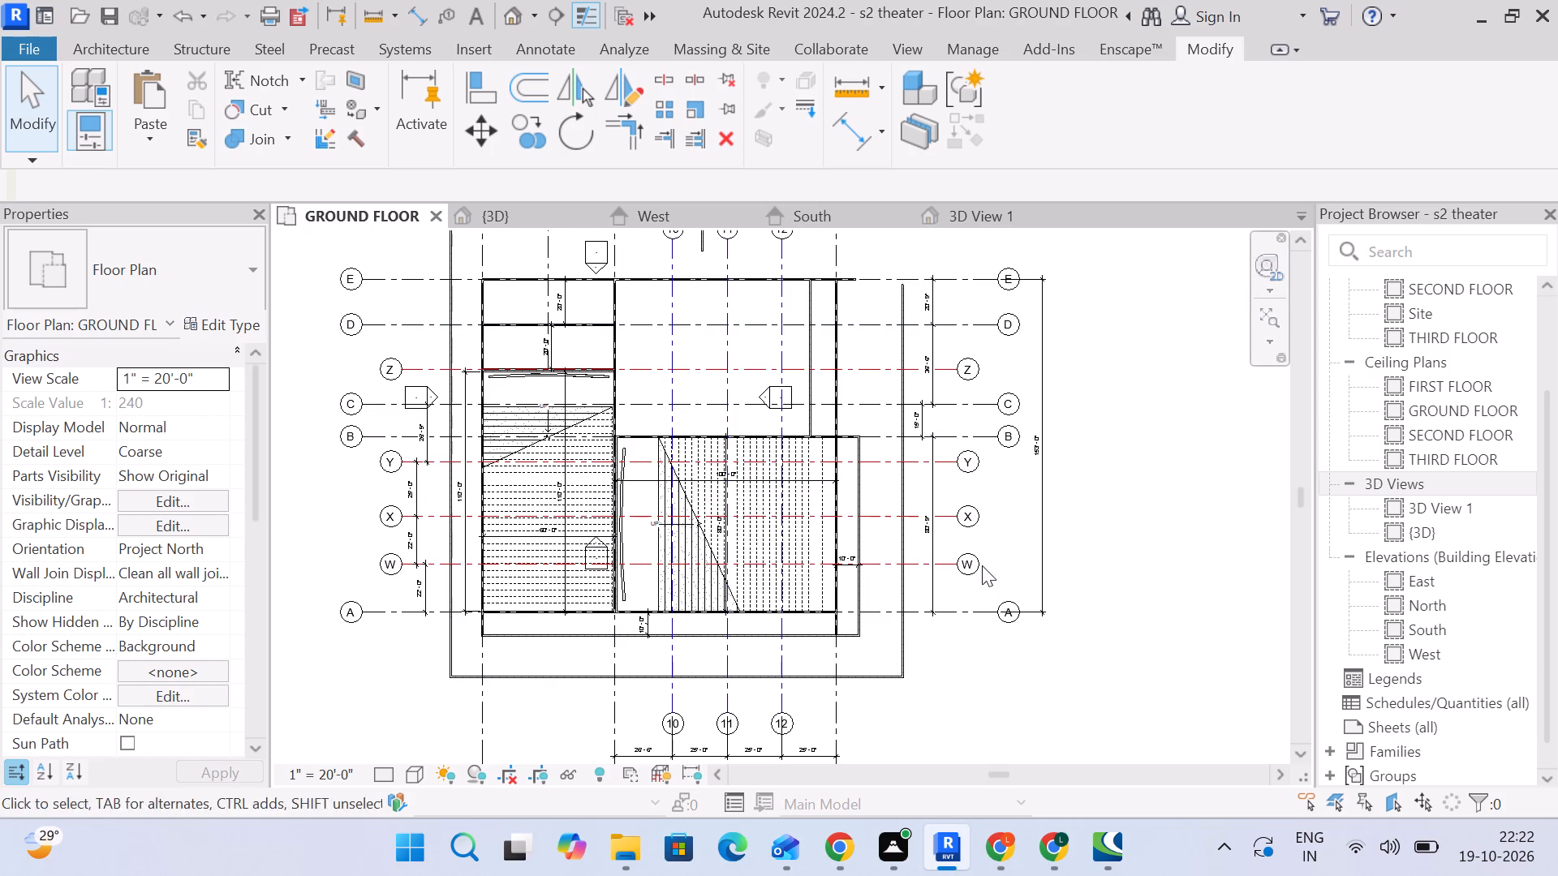
pyautogui.scroll(-2, 982, 583)
pyautogui.moveTo(982, 580); pyautogui.dragTo(979, 411, button='middle')
pyautogui.scroll(3, 596, 584)
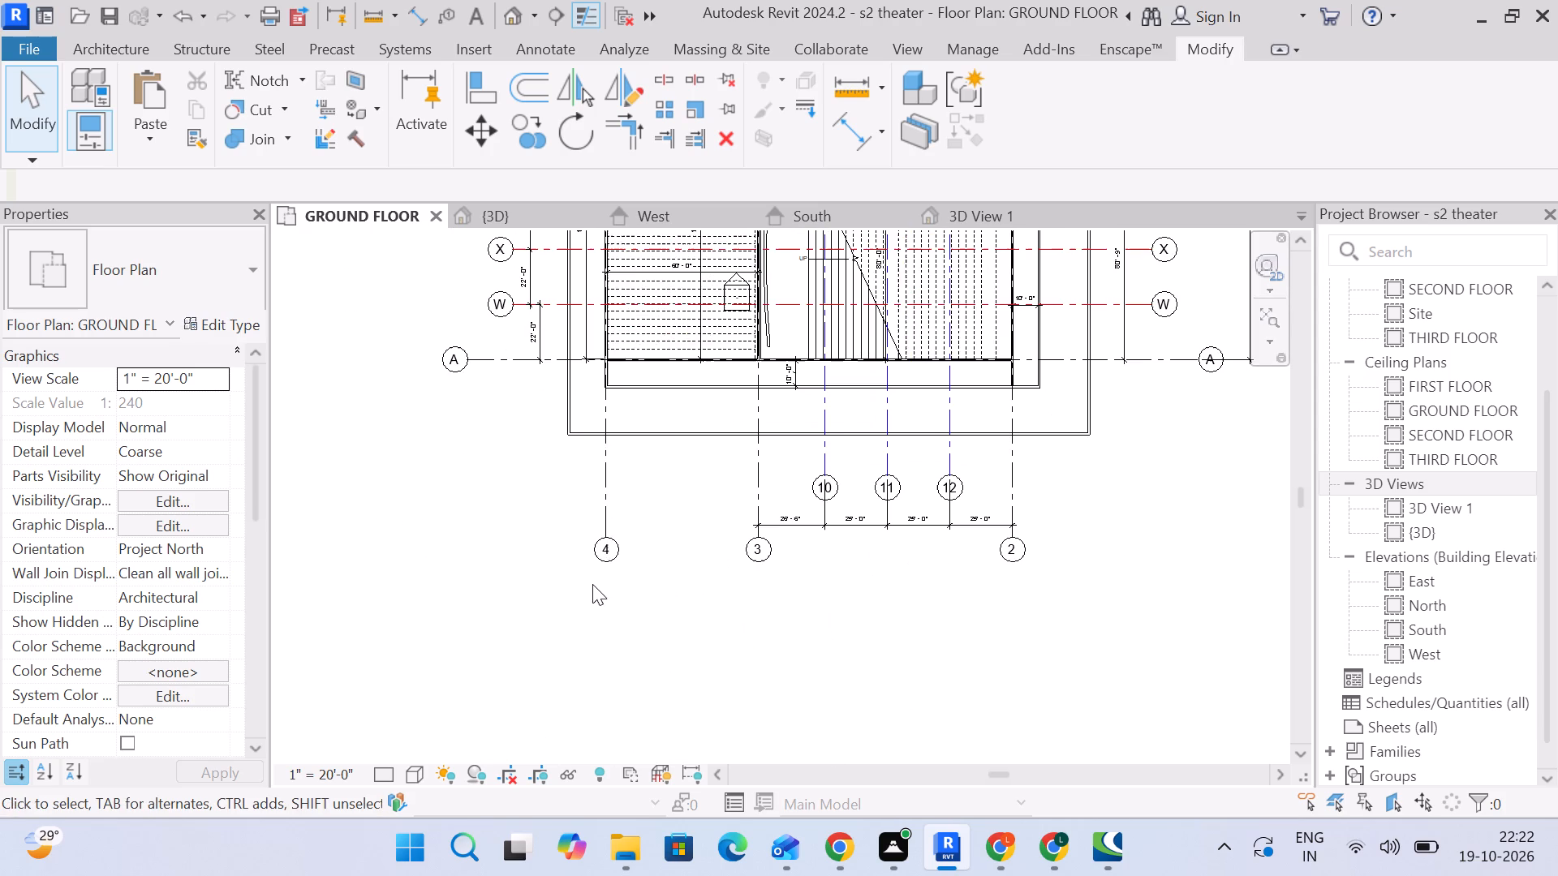
pyautogui.click(609, 550)
pyautogui.click(608, 549)
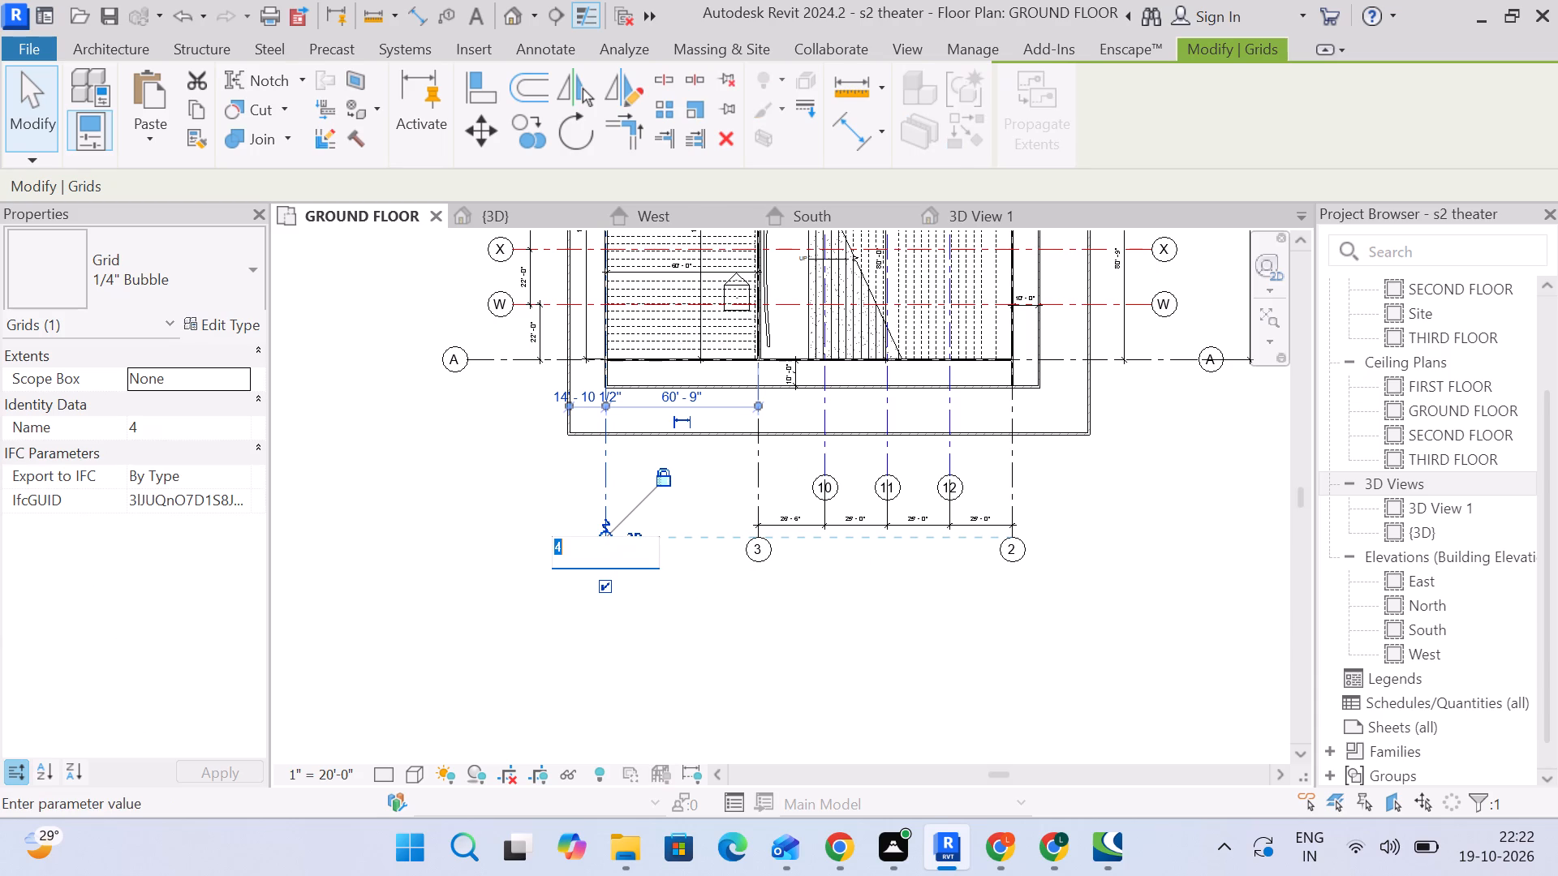
pyautogui.press('1')
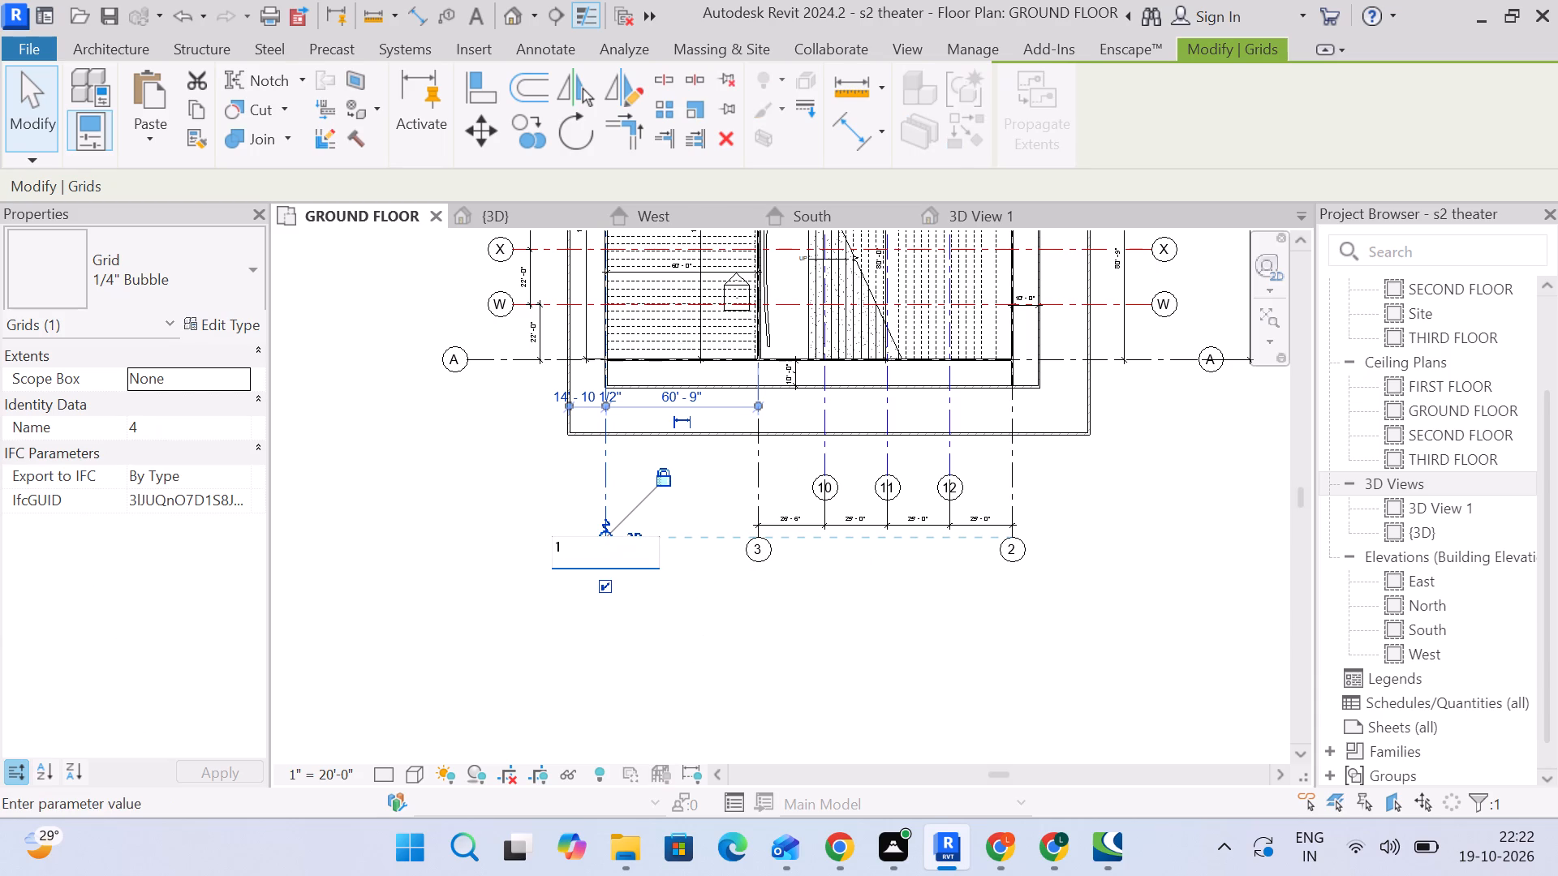
pyautogui.click(703, 635)
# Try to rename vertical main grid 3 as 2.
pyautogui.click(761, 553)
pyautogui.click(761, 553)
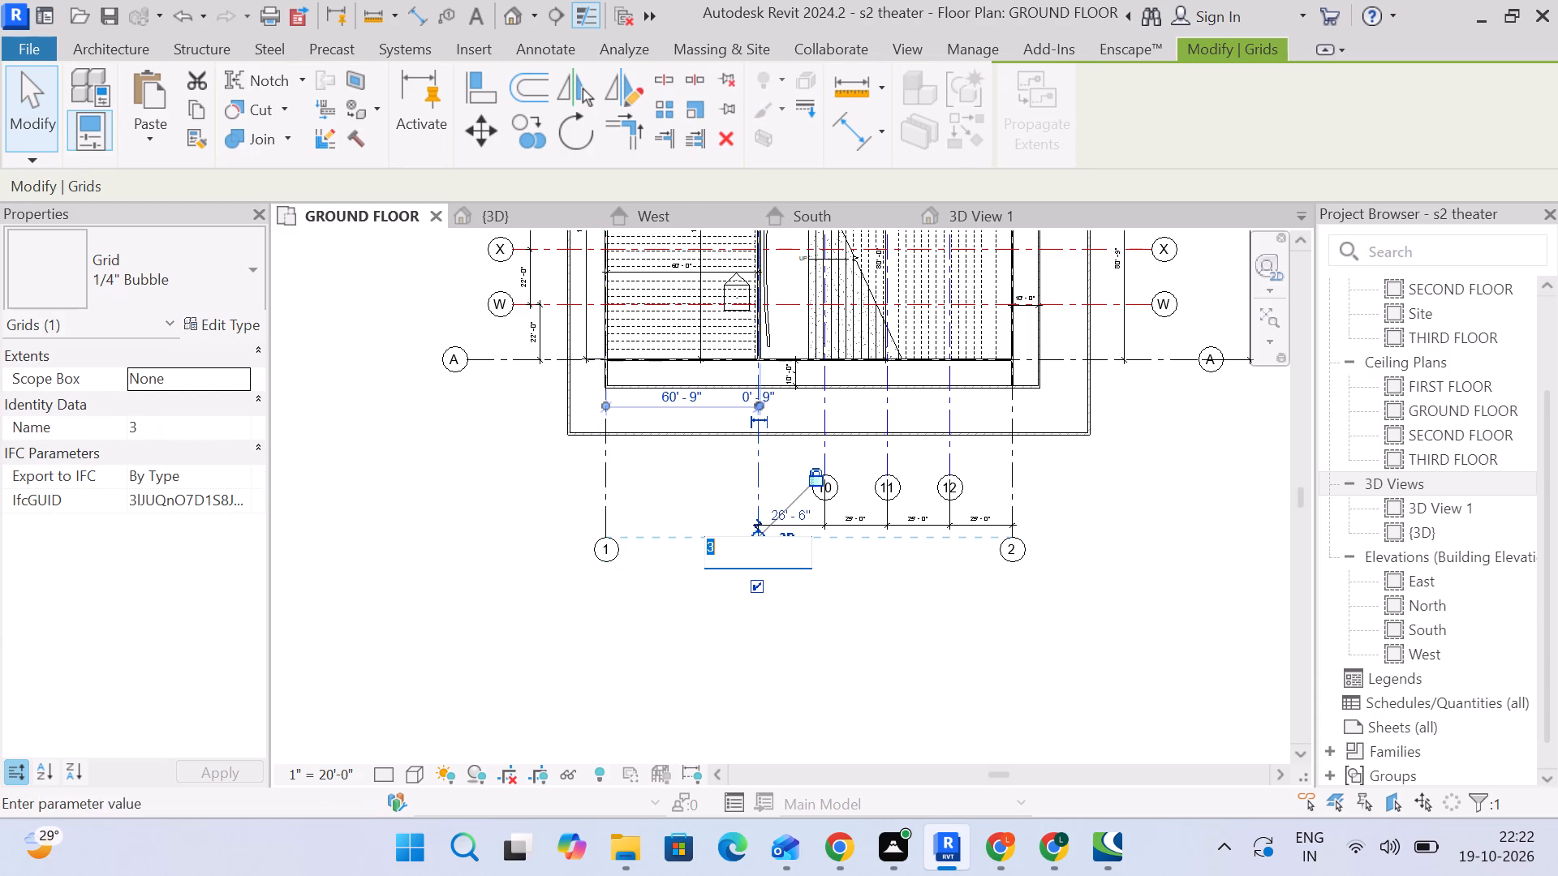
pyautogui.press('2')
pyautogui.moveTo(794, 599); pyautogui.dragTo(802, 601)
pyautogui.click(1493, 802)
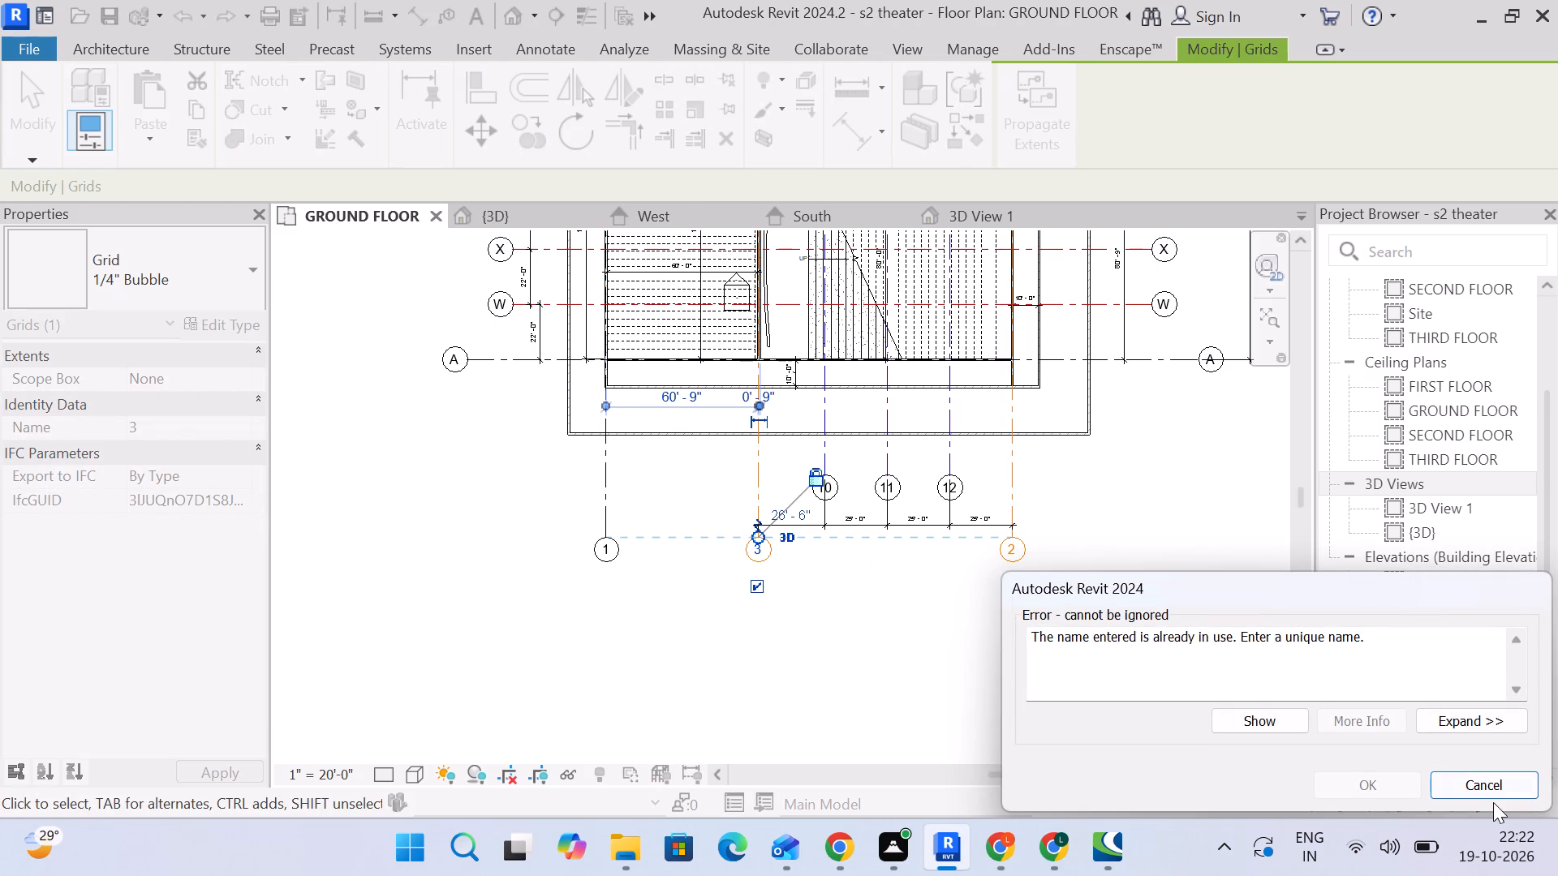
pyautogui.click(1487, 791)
# Examine the vertical grid names at both ends of the plan to check which numbers are in use.
pyautogui.scroll(-3, 862, 697)
pyautogui.moveTo(850, 687); pyautogui.dragTo(836, 745, button='middle')
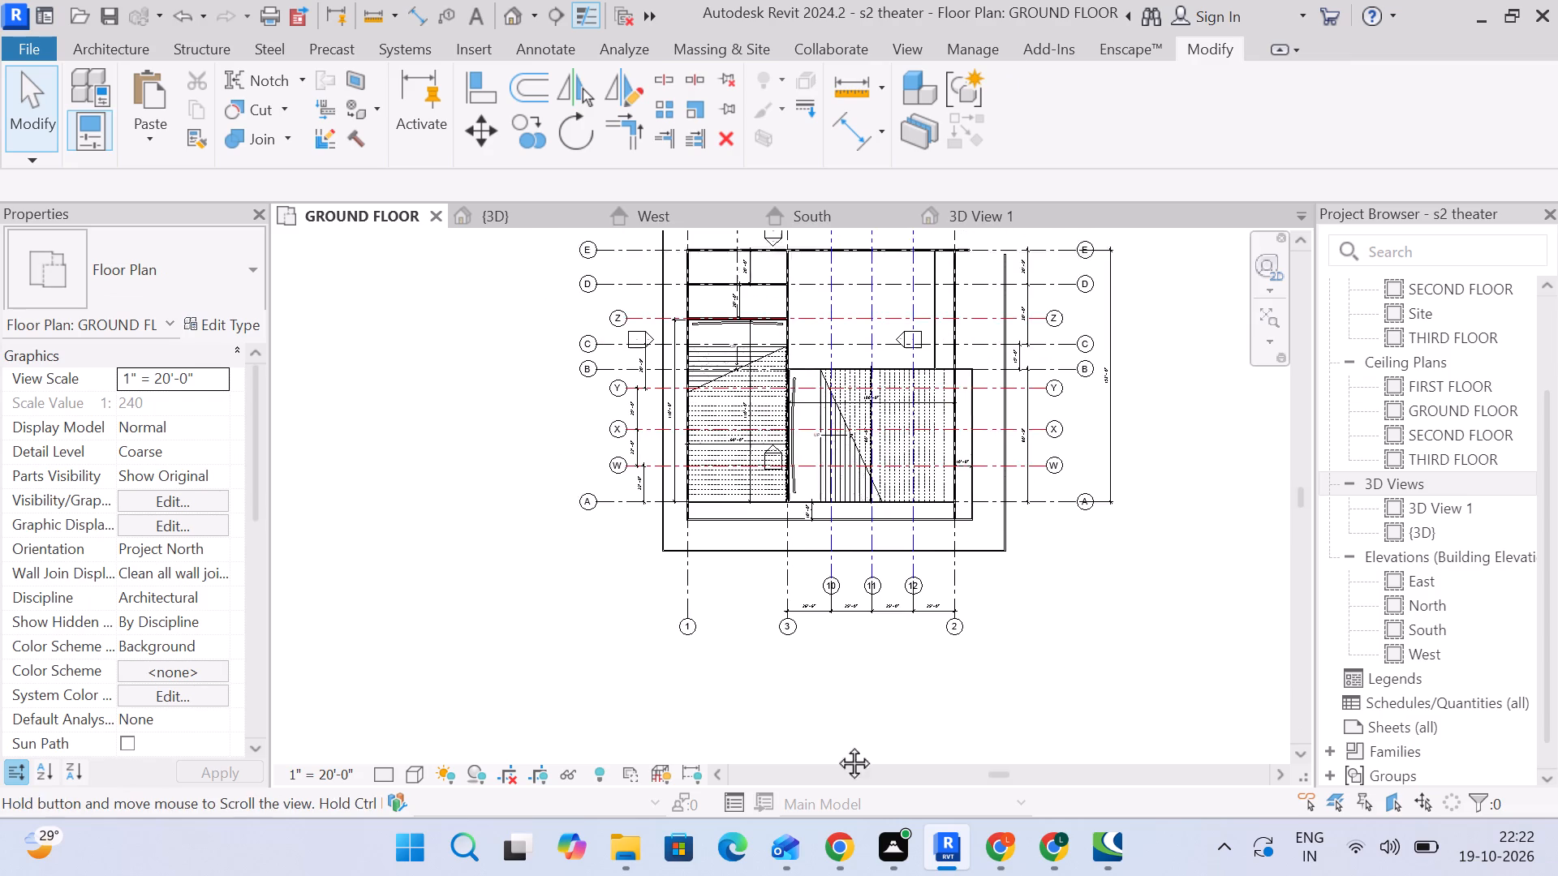
pyautogui.moveTo(836, 745); pyautogui.dragTo(835, 746, button='middle')
pyautogui.scroll(-2, 729, 599)
pyautogui.scroll(3, 663, 243)
pyautogui.scroll(2, 706, 341)
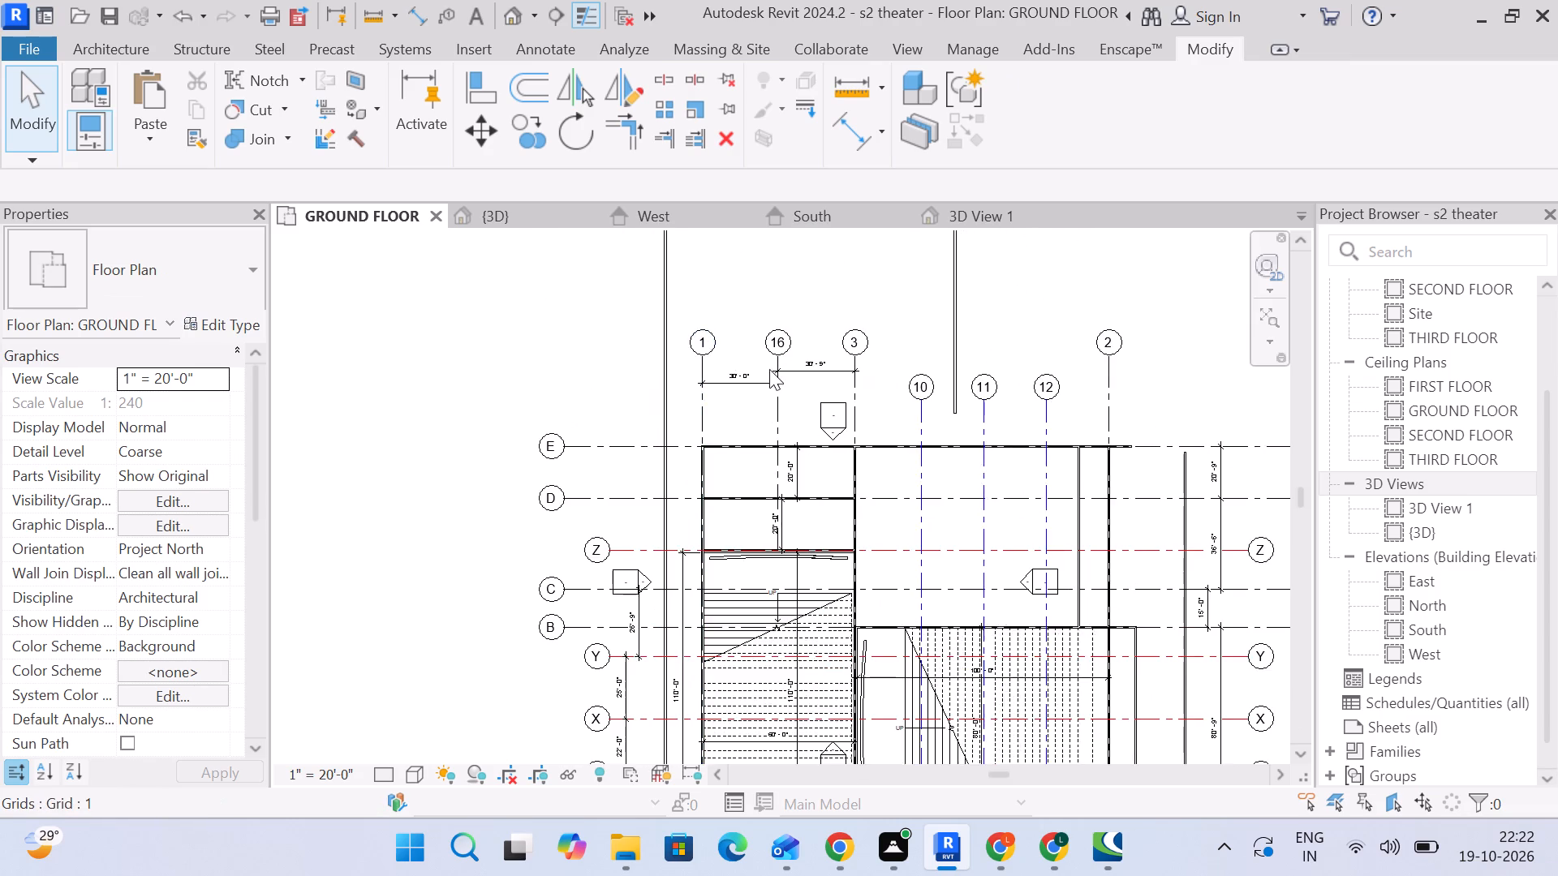
pyautogui.moveTo(816, 375); pyautogui.dragTo(680, 262, button='middle')
pyautogui.scroll(-3, 725, 399)
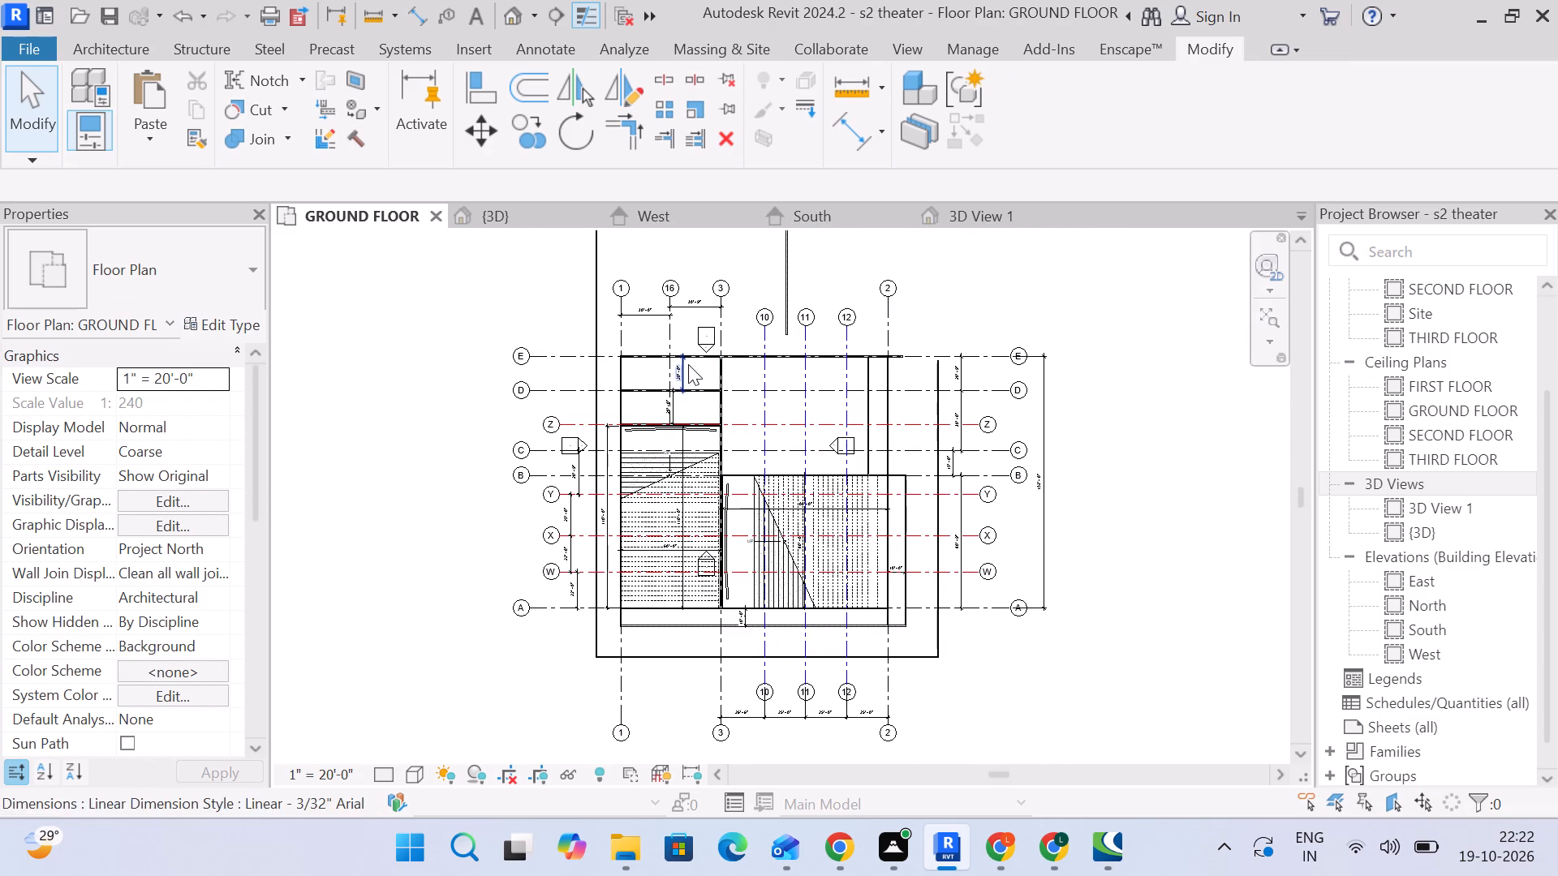
pyautogui.moveTo(821, 506); pyautogui.dragTo(770, 357, button='middle')
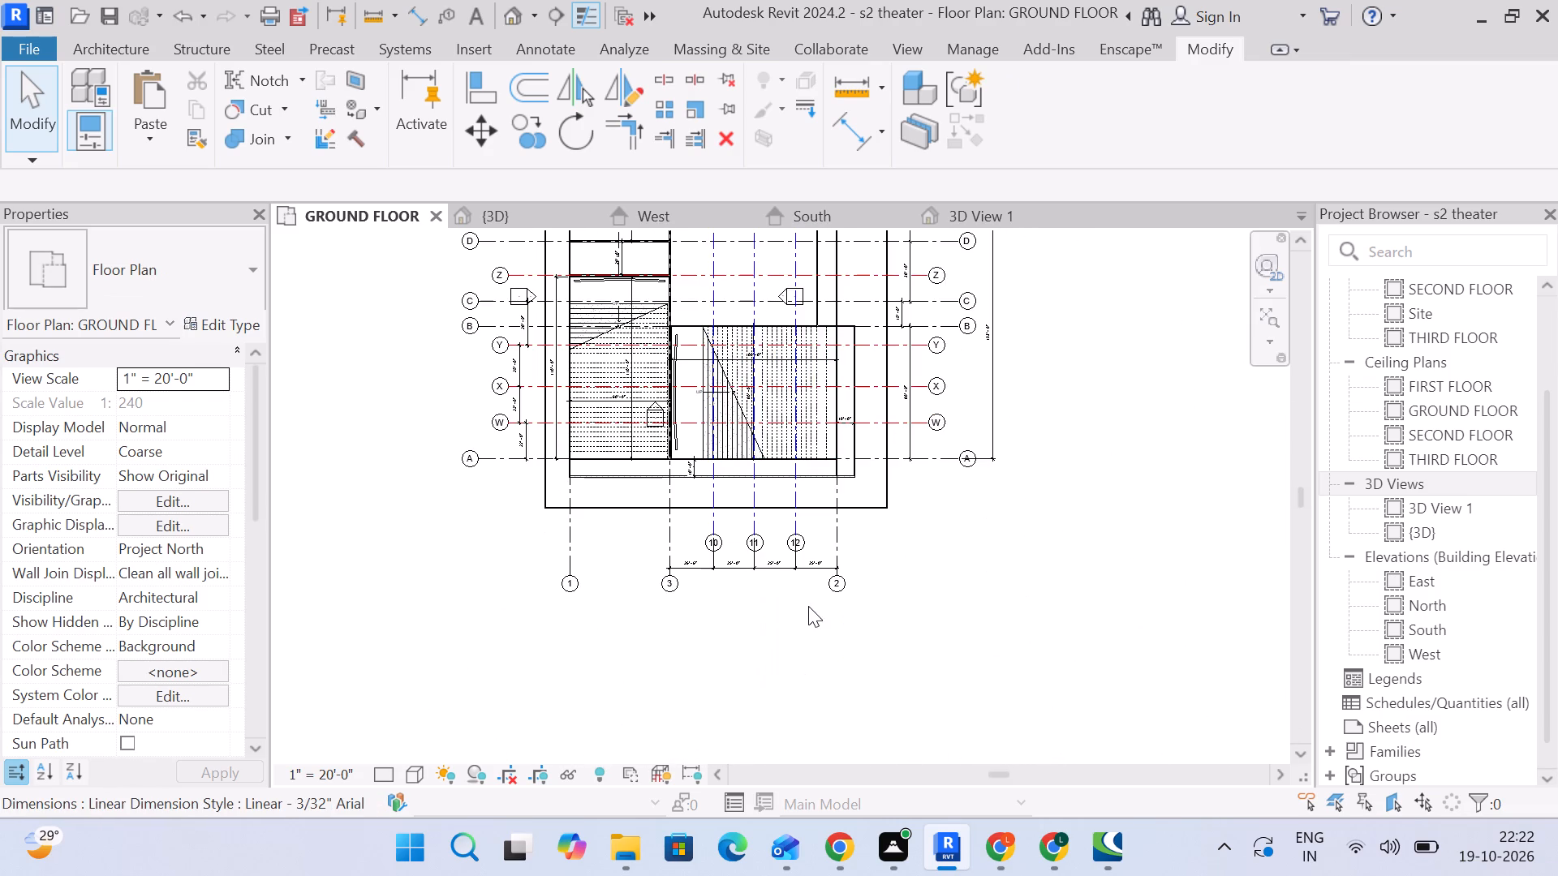
pyautogui.scroll(1, 769, 587)
pyautogui.scroll(-3, 768, 590)
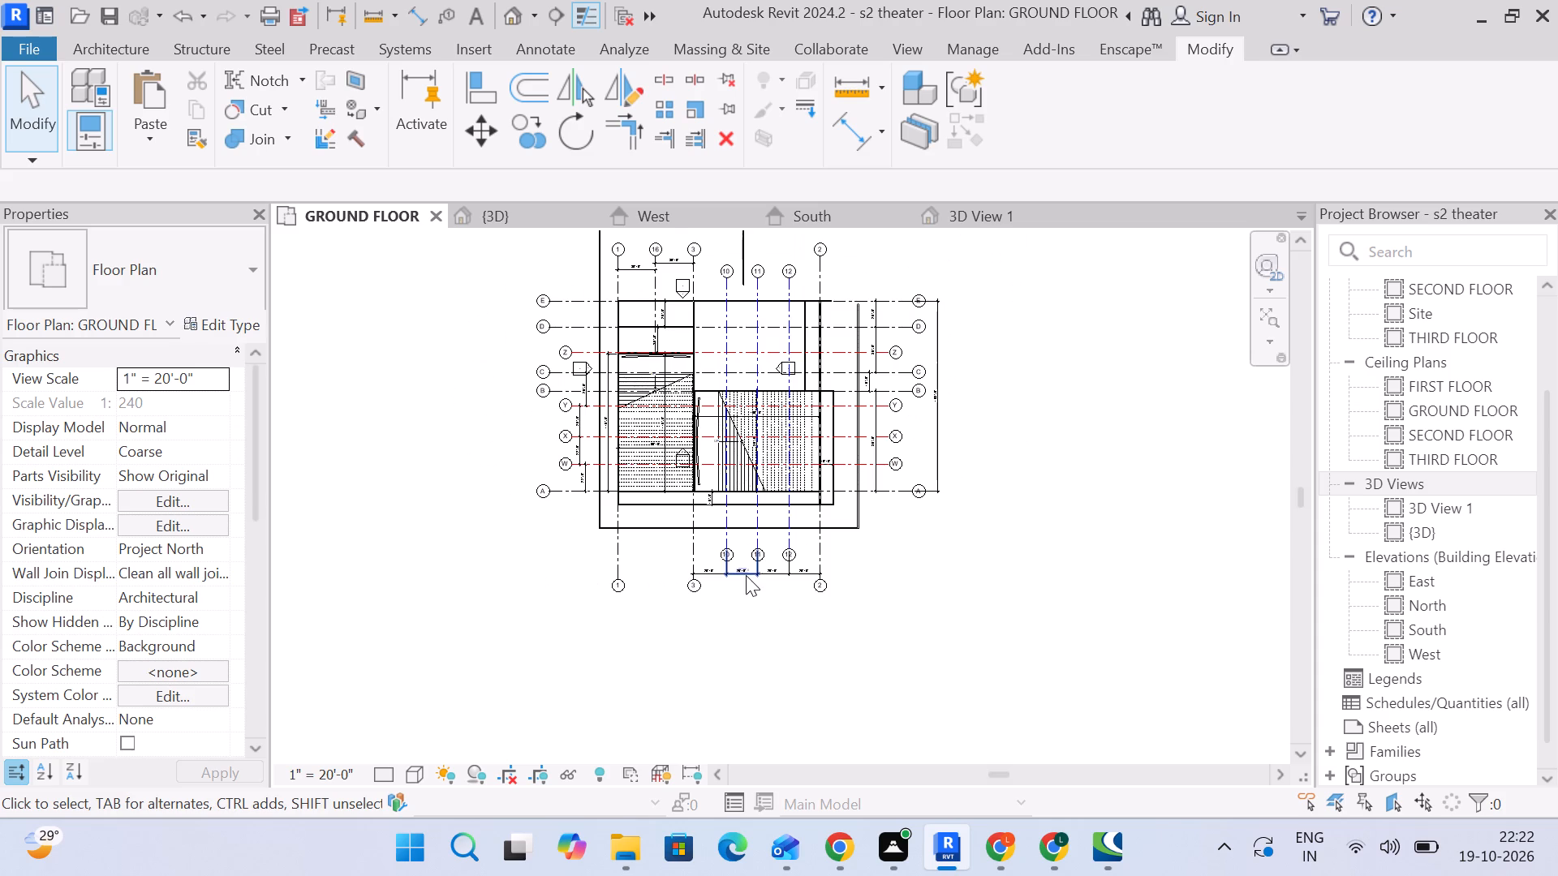
# Rename the first intermediate vertical grid, 10, beside main grid 3, as a.
pyautogui.scroll(8, 744, 573)
pyautogui.click(713, 535)
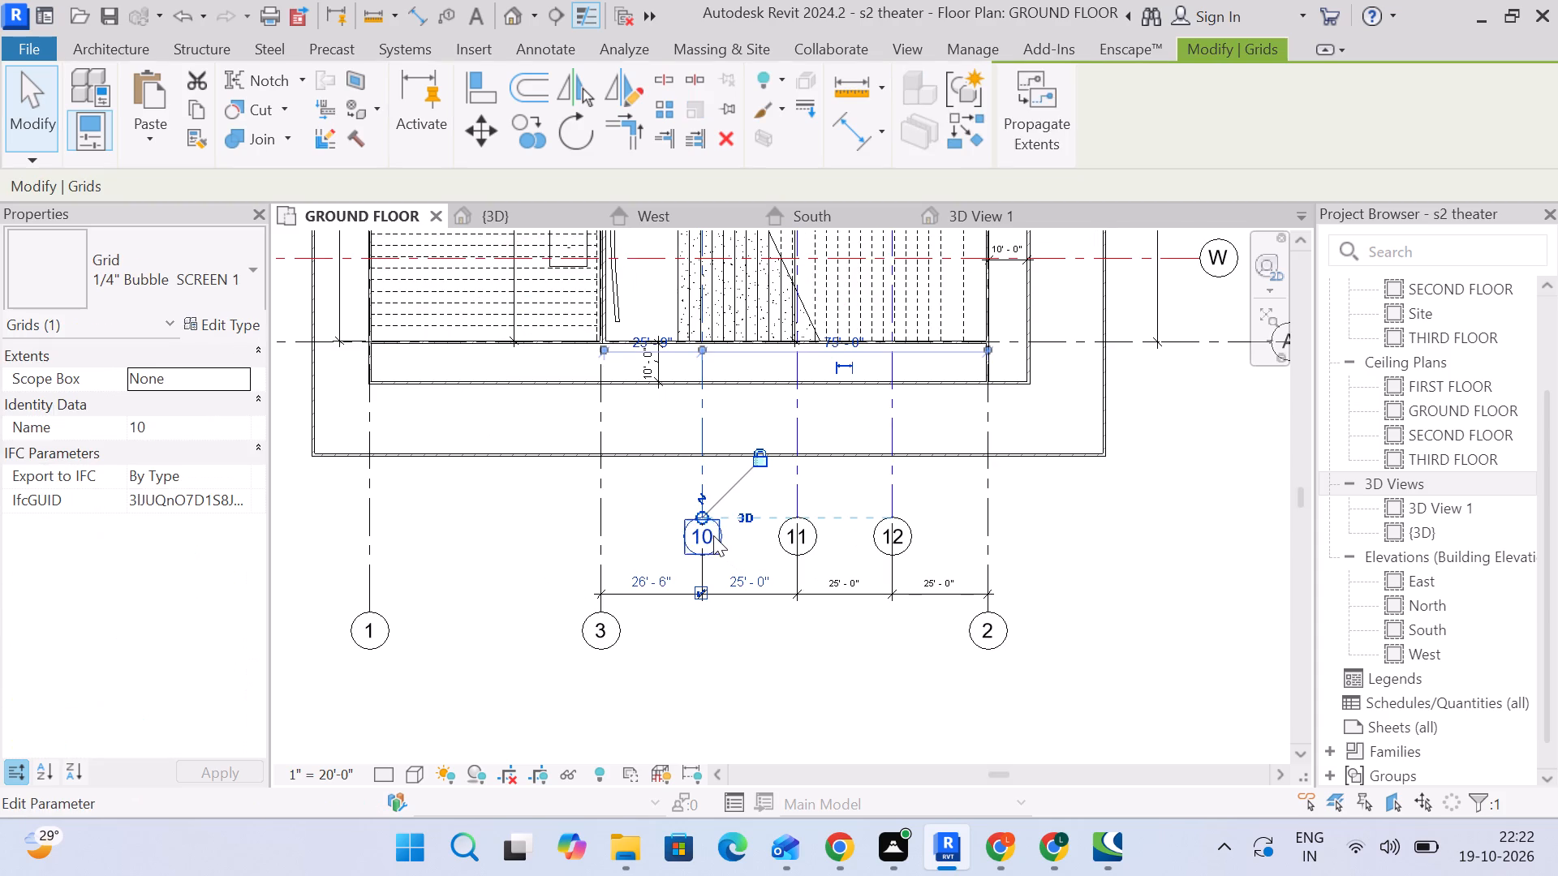
pyautogui.click(709, 536)
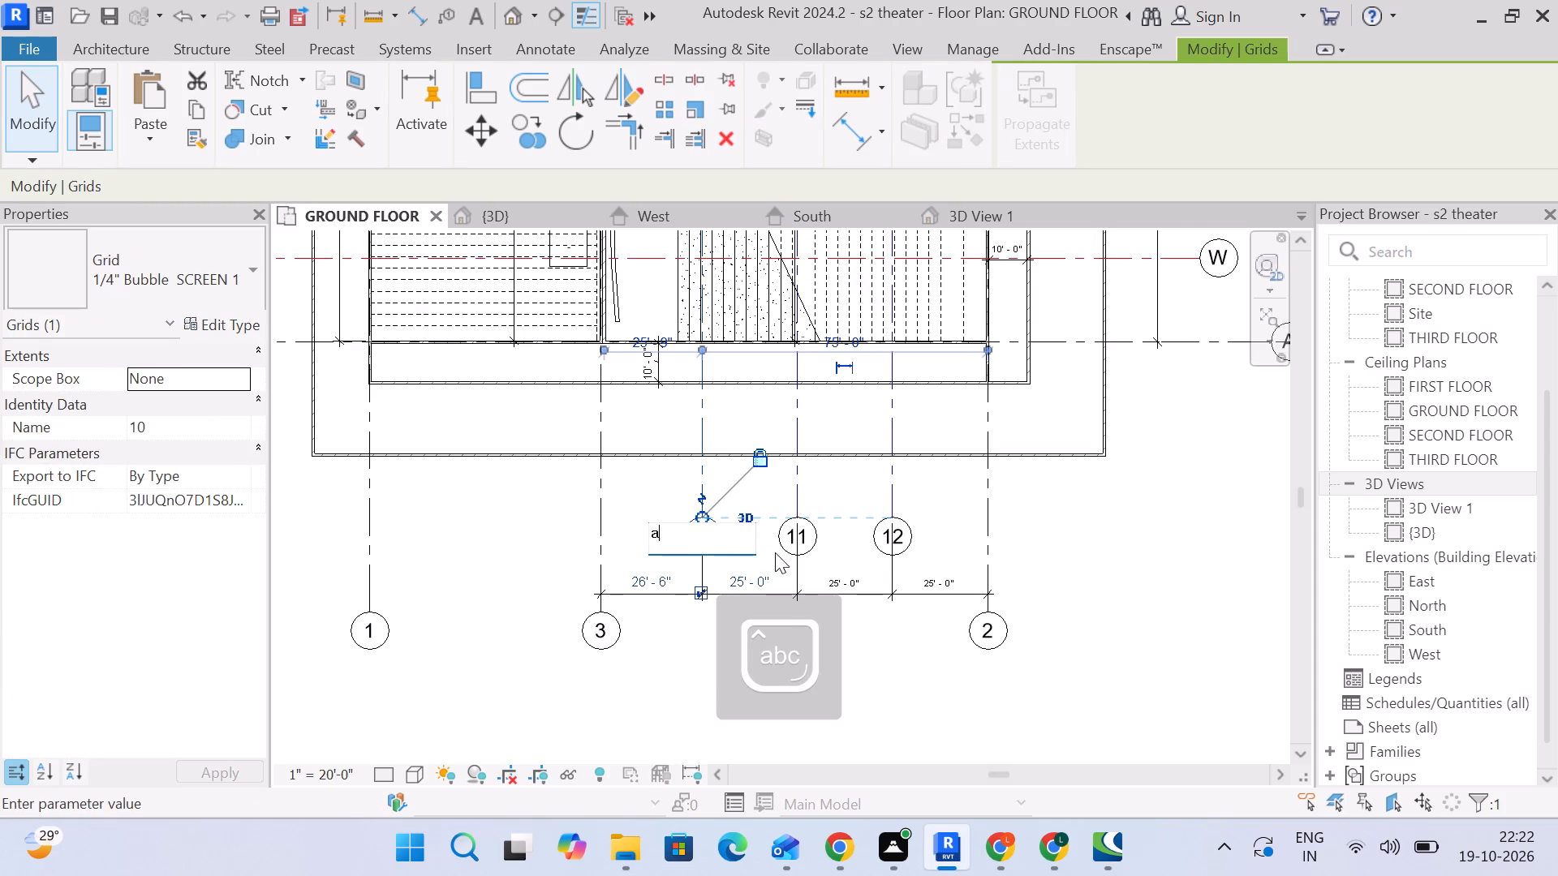
pyautogui.click(1082, 530)
pyautogui.doubleClick(807, 536)
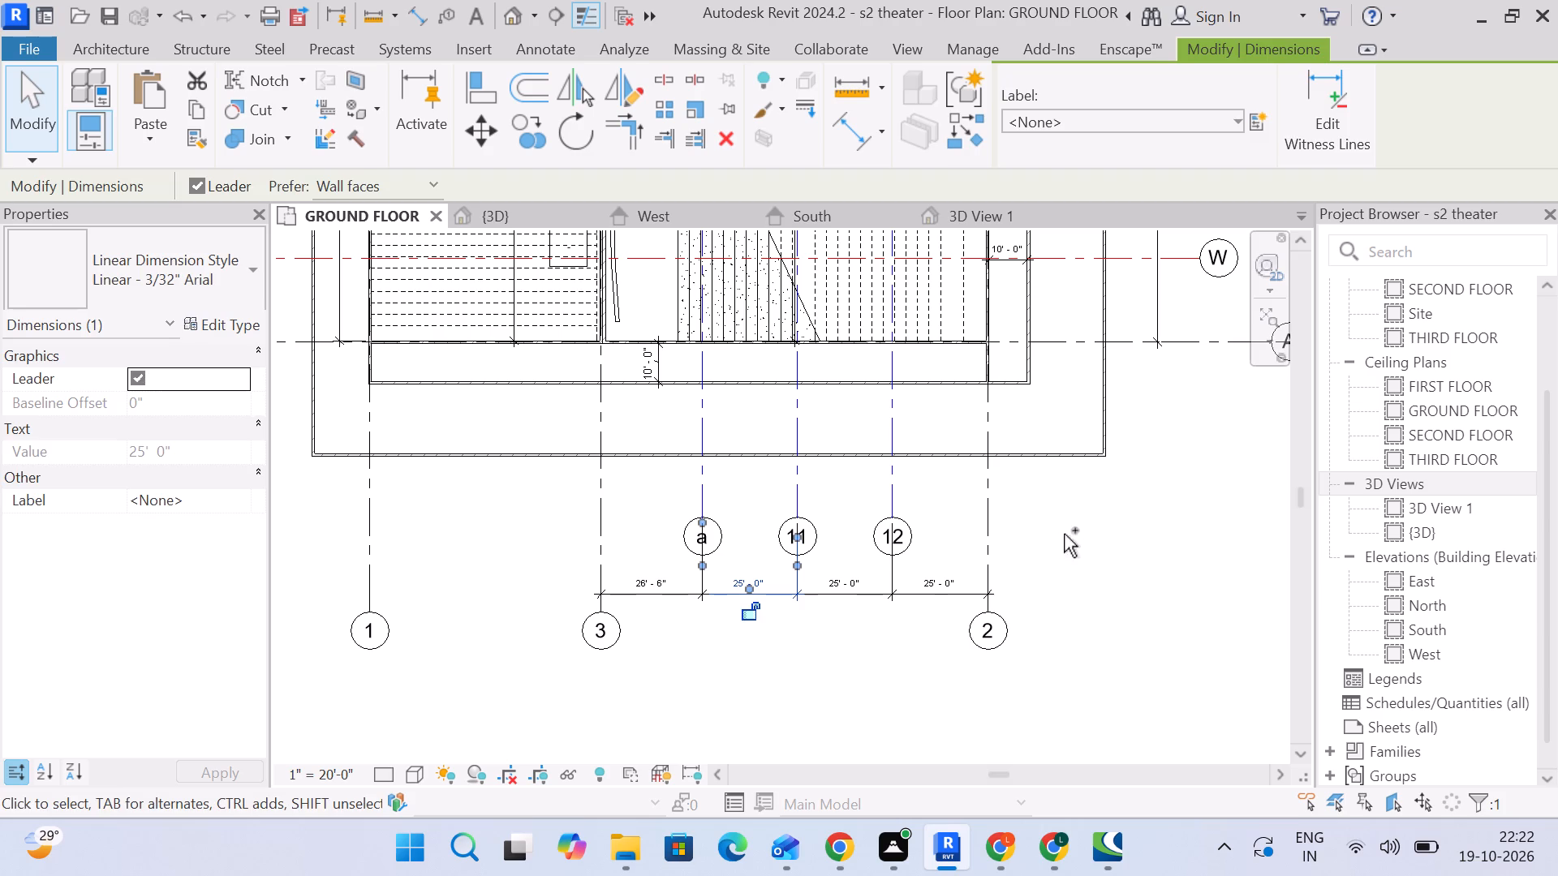
pyautogui.hotkey('ctrl', 'z')
pyautogui.click(1064, 534)
# Rename the remaining intermediate vertical grids 11 and 12 as b and c.
pyautogui.scroll(4, 814, 548)
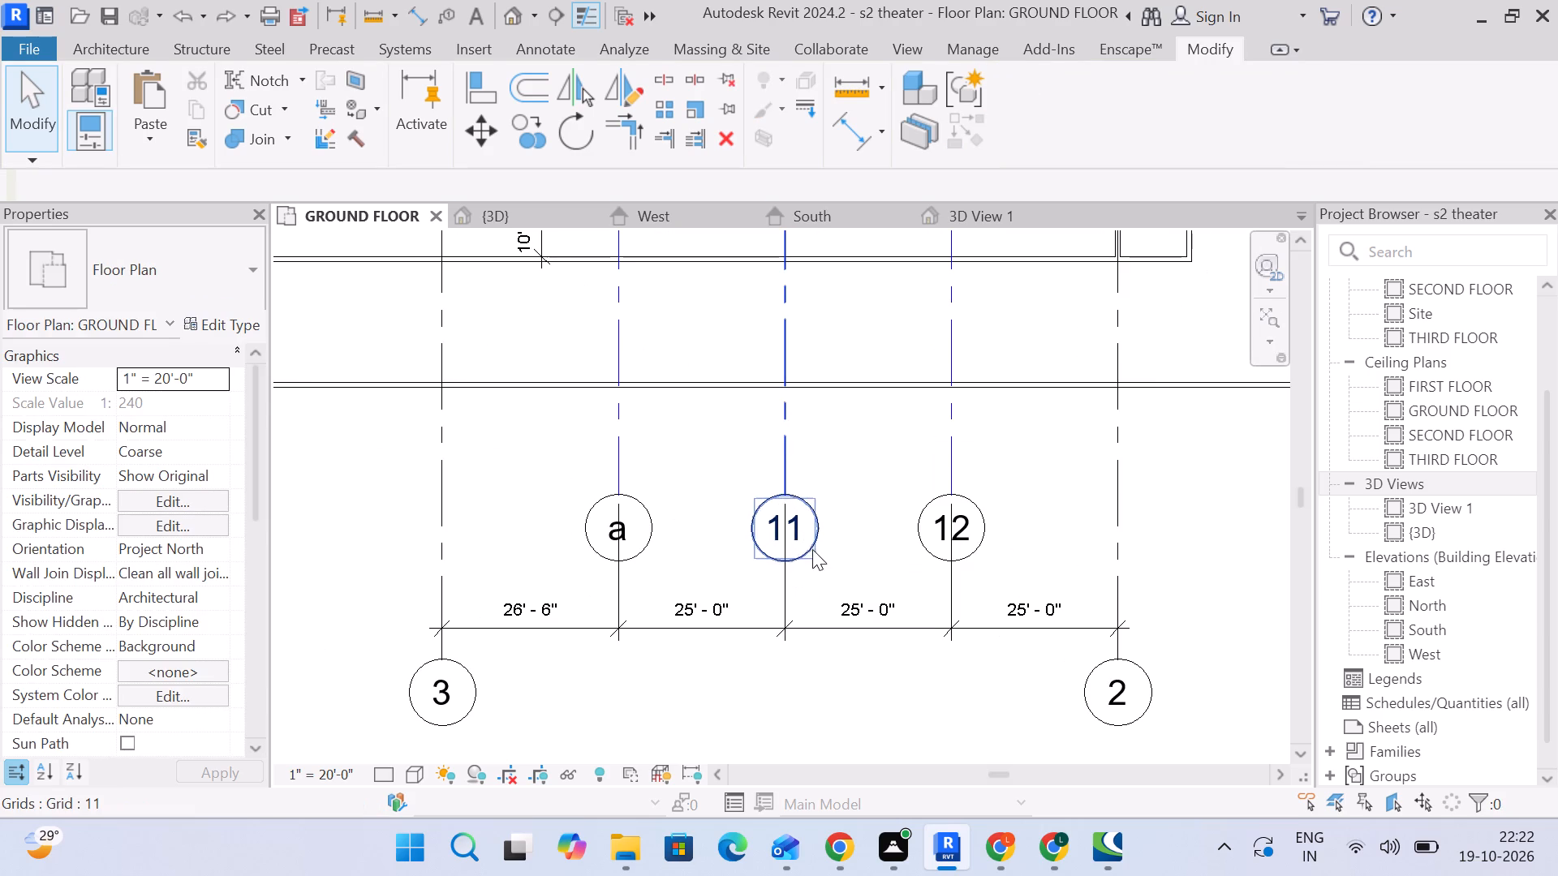
pyautogui.click(795, 539)
pyautogui.click(794, 536)
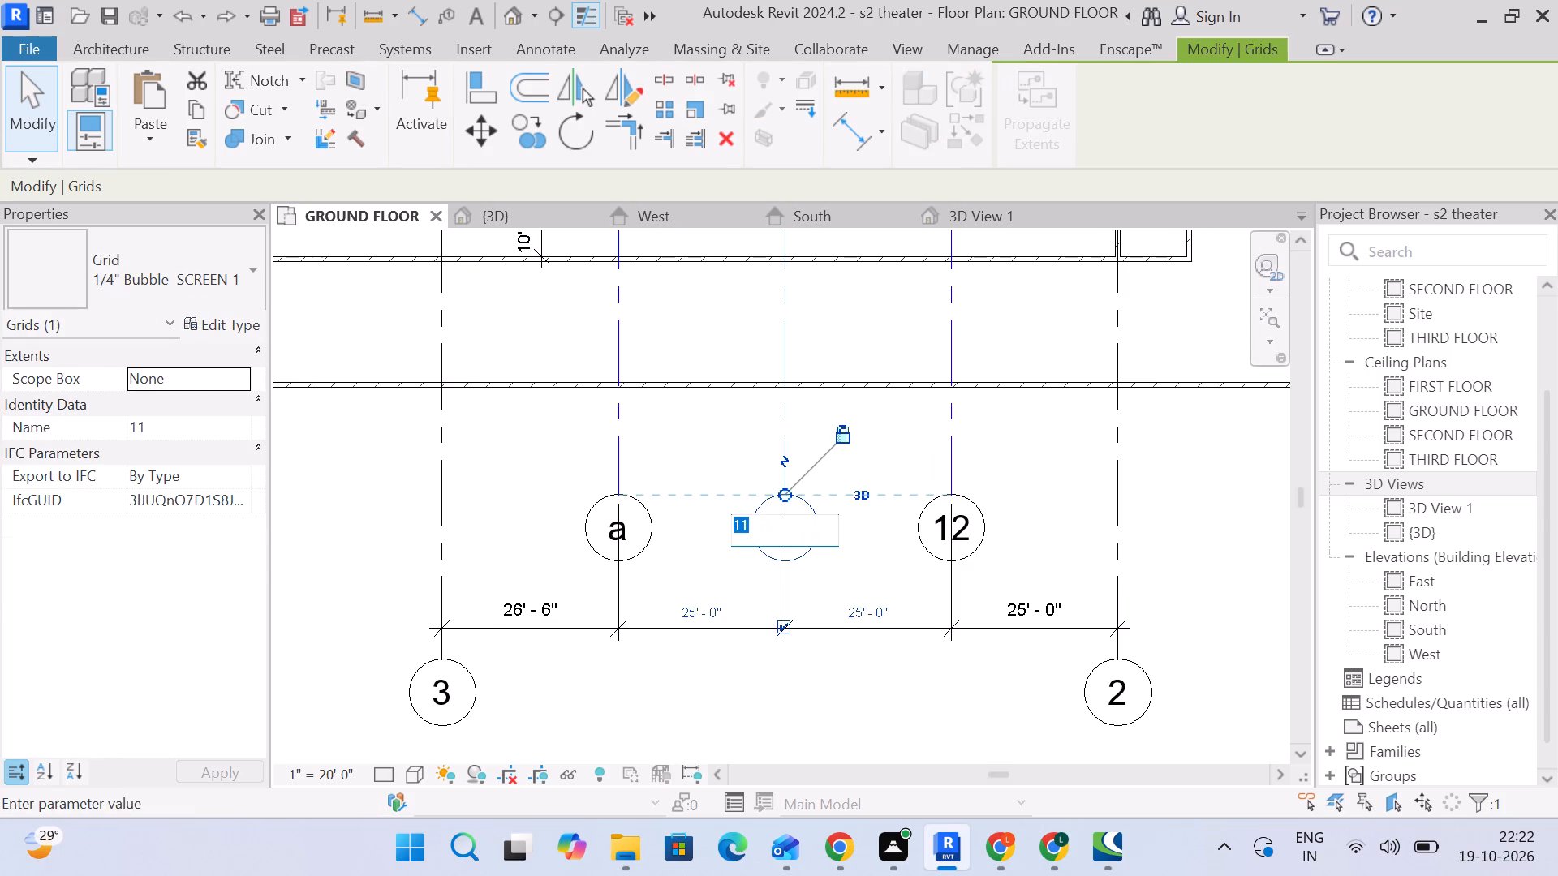
pyautogui.press('b')
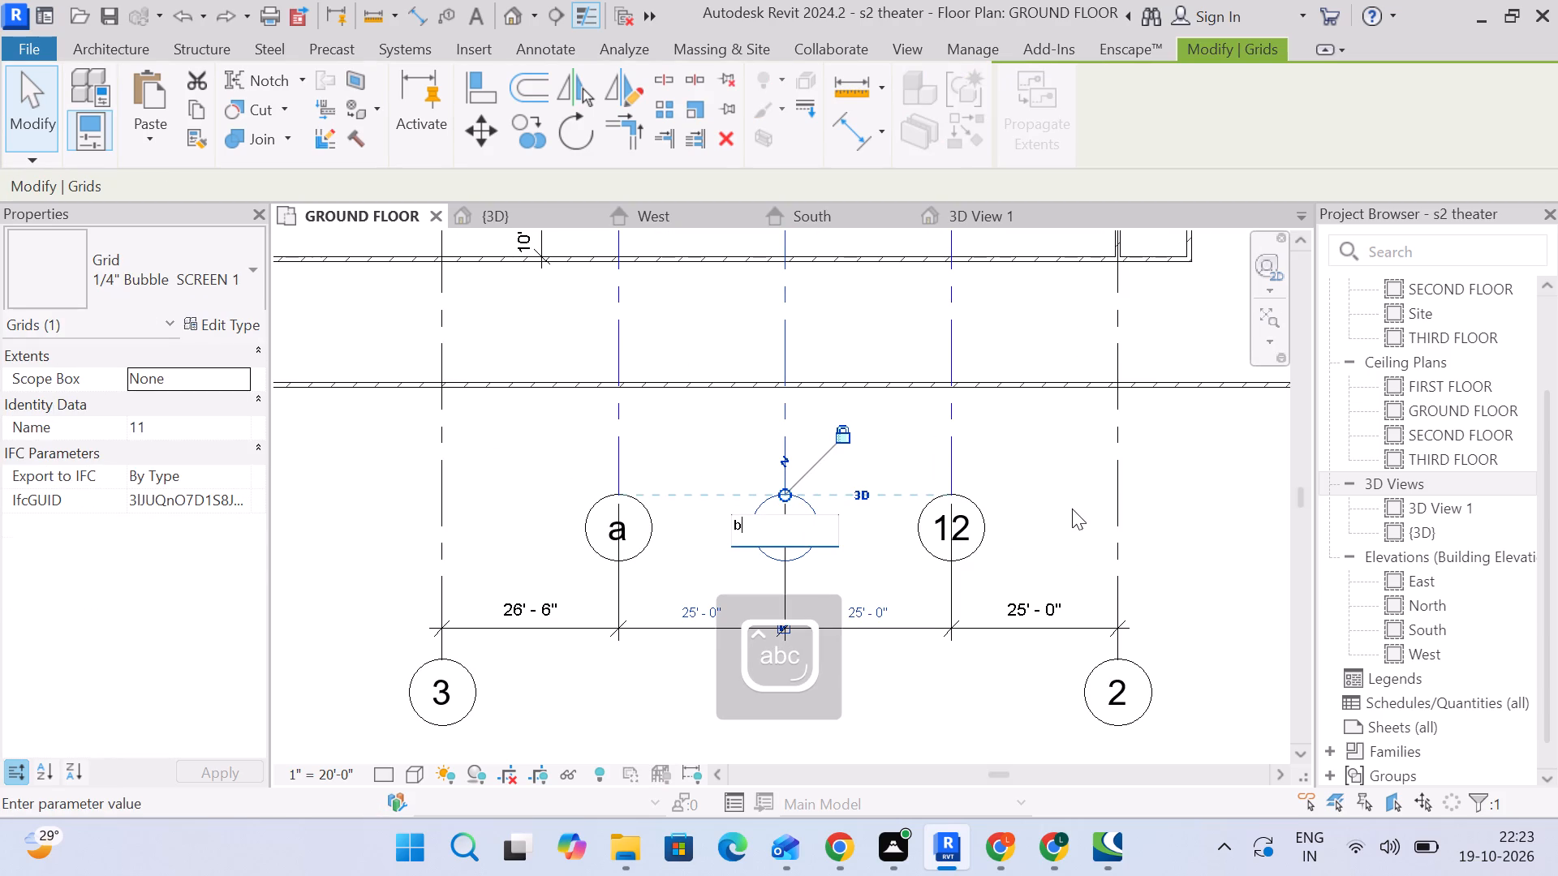
pyautogui.click(1072, 509)
pyautogui.click(979, 529)
pyautogui.click(975, 529)
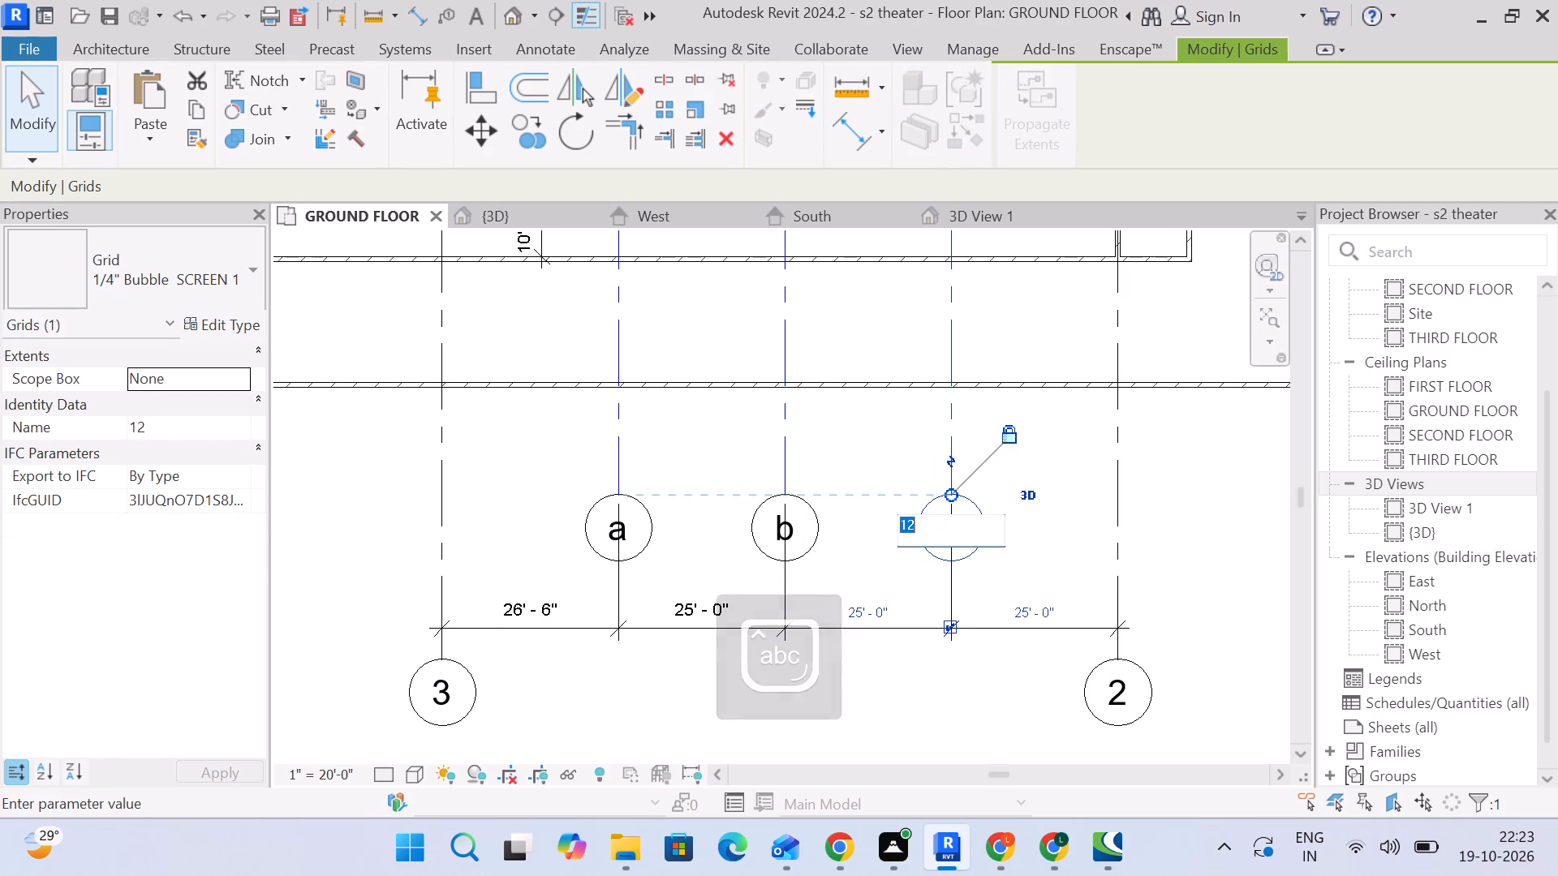
pyautogui.press('c')
pyautogui.click(1189, 533)
pyautogui.scroll(-4, 1189, 533)
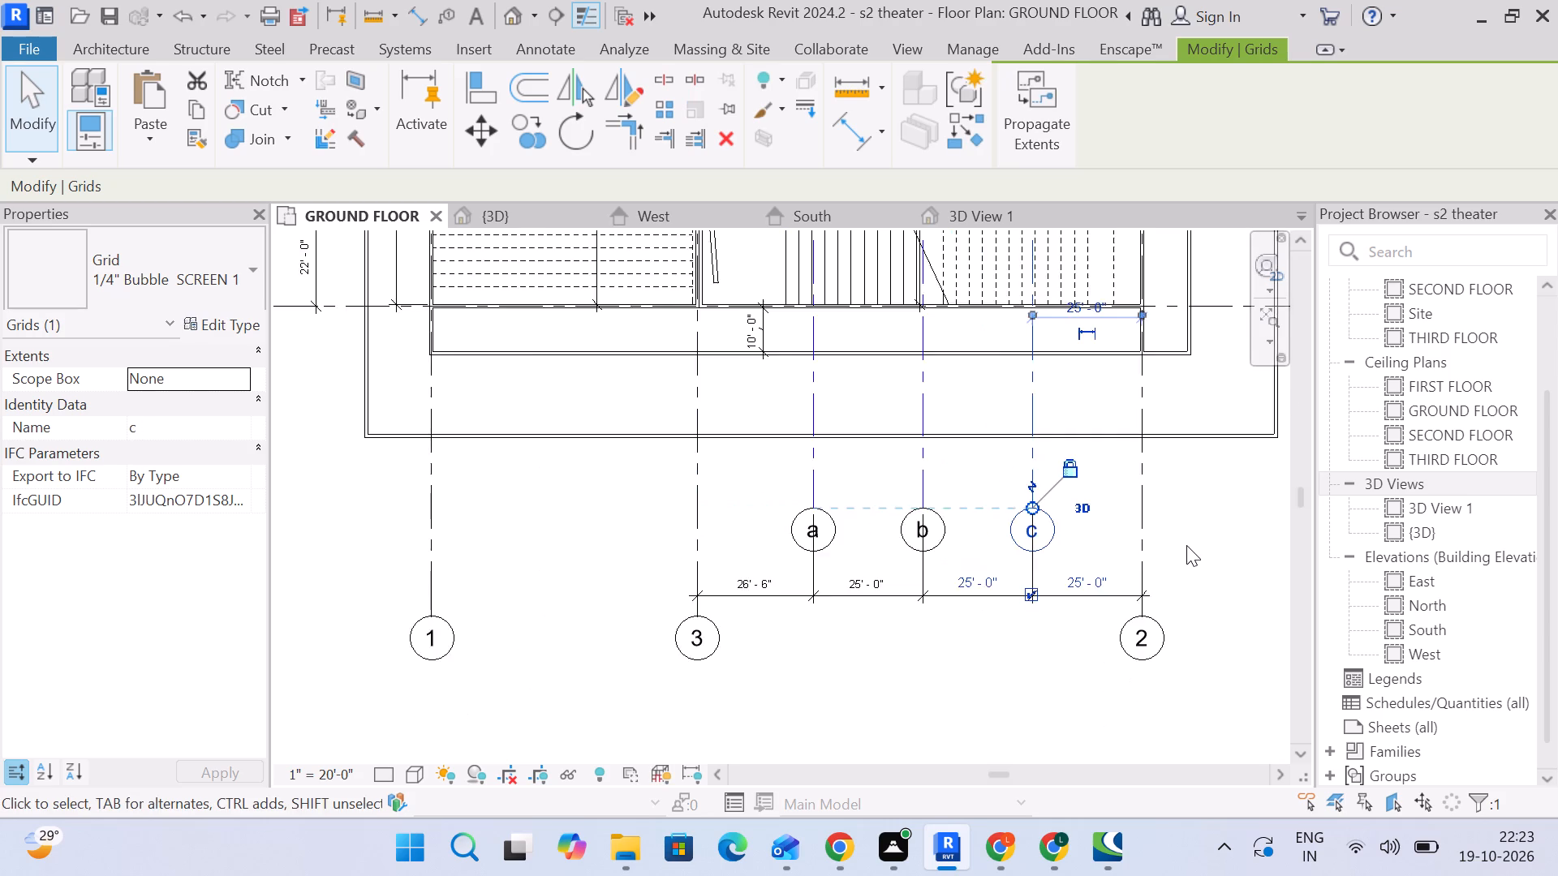
pyautogui.moveTo(1186, 545); pyautogui.dragTo(937, 463, button='middle')
pyautogui.click(985, 479)
# Examine the main vertical grids across the ground floor plan to work out their numbering sequence.
pyautogui.scroll(-1, 663, 582)
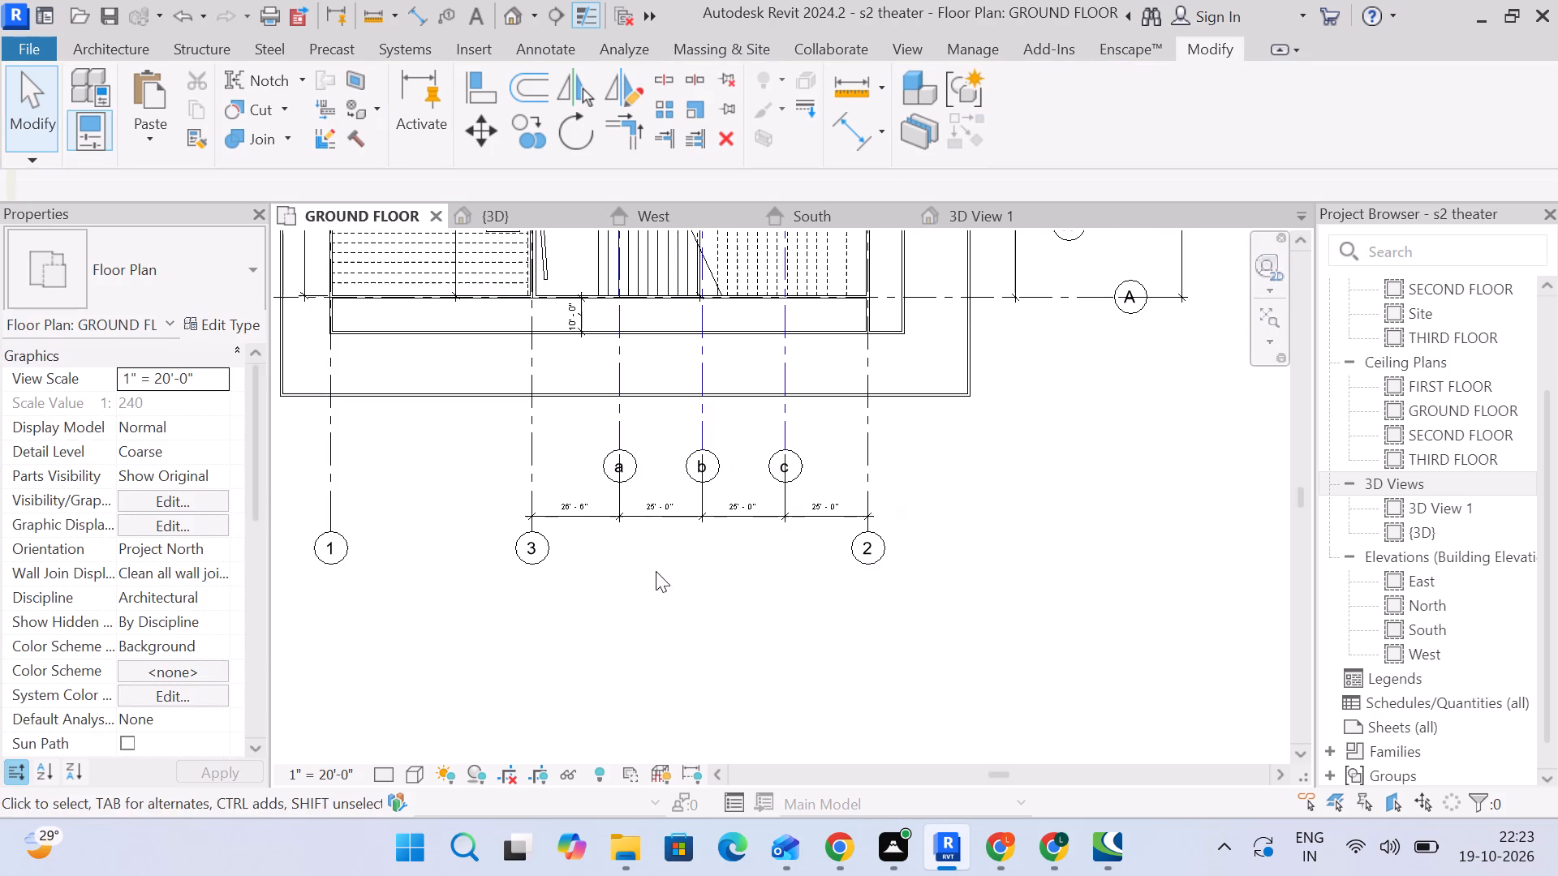
pyautogui.scroll(-4, 871, 559)
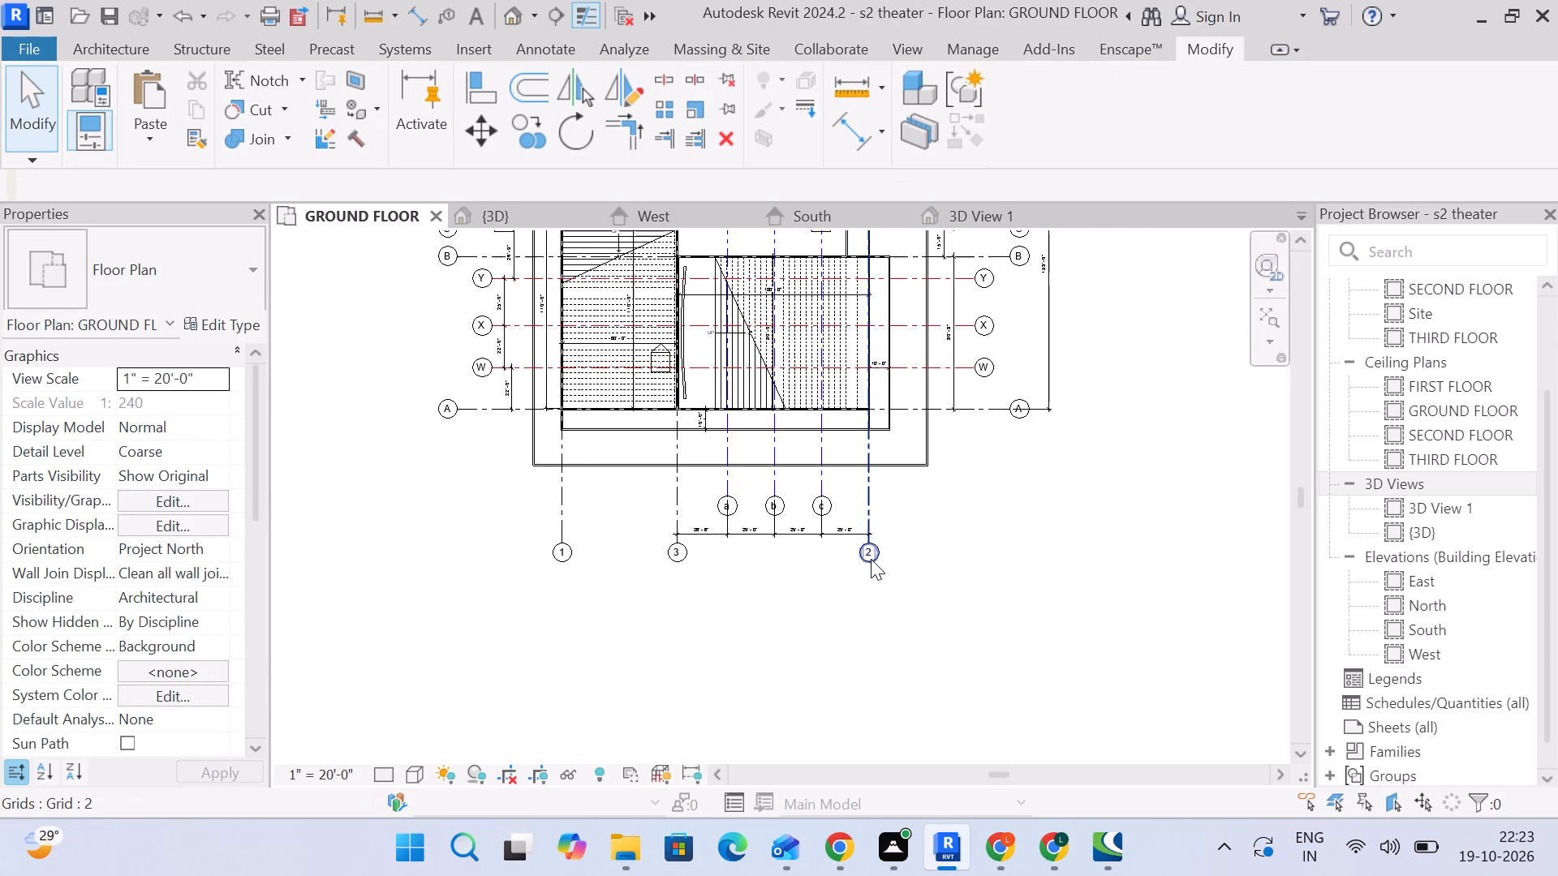
pyautogui.scroll(-5, 870, 559)
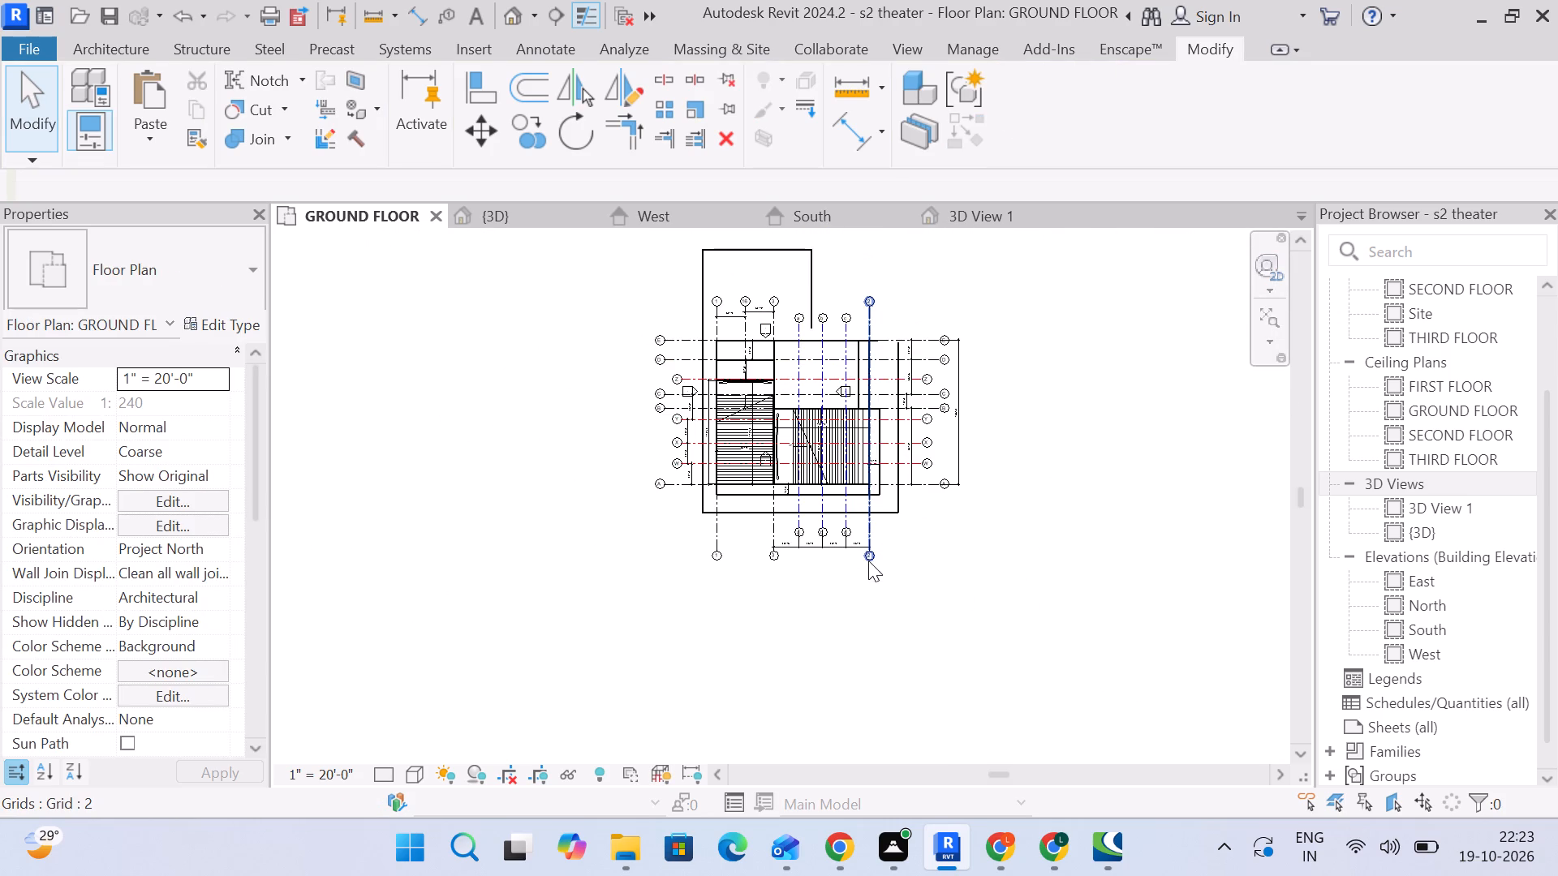
pyautogui.scroll(4, 748, 277)
pyautogui.scroll(-1, 792, 345)
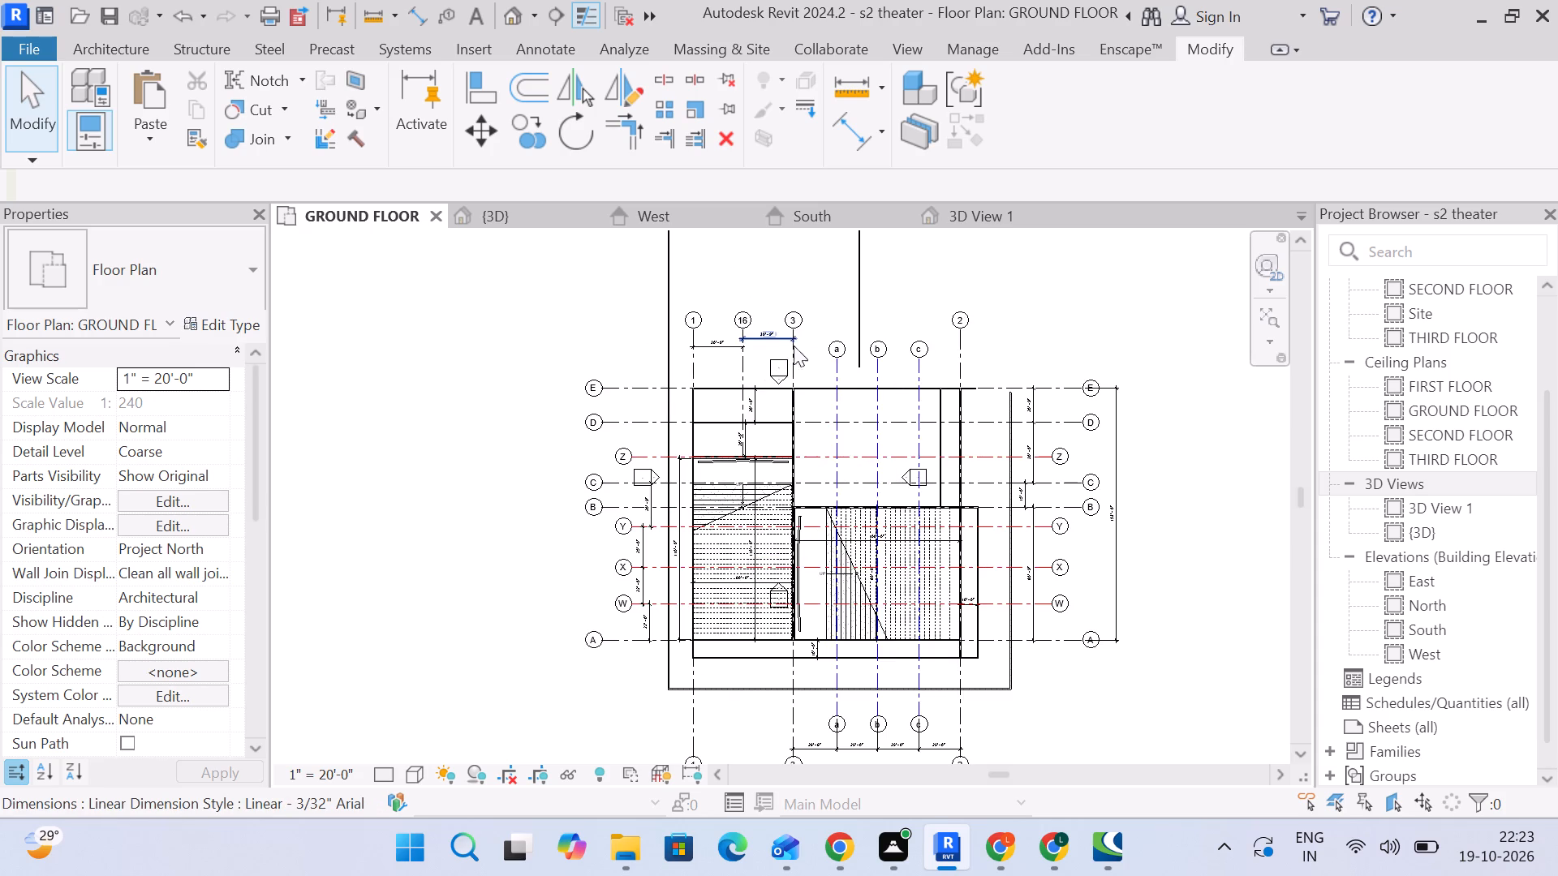
pyautogui.scroll(-2, 794, 346)
pyautogui.scroll(3, 915, 627)
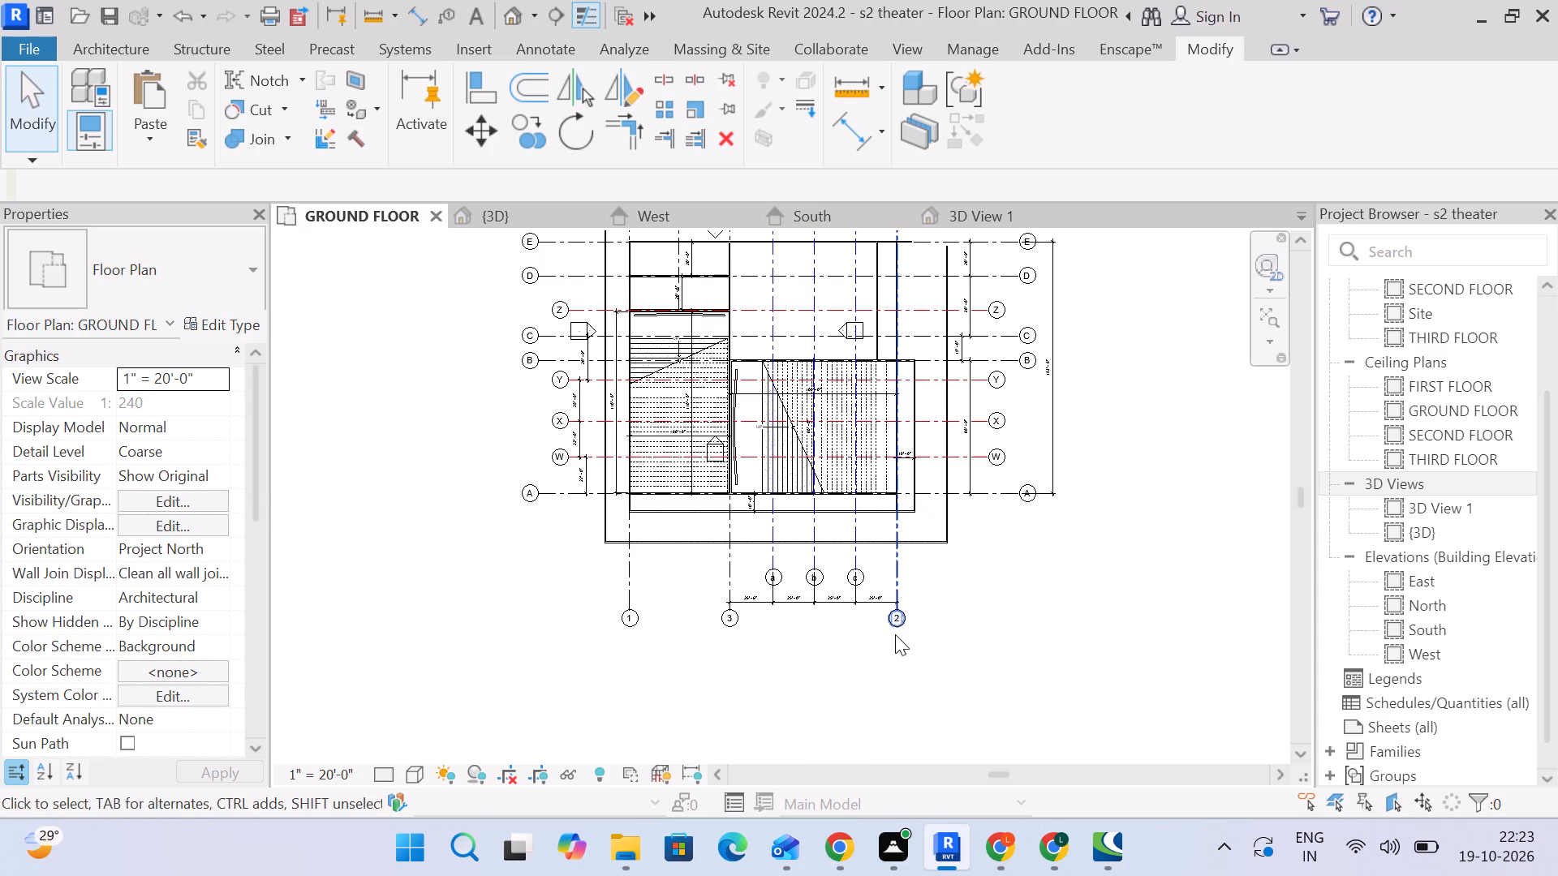
pyautogui.scroll(2, 895, 634)
pyautogui.scroll(3, 680, 620)
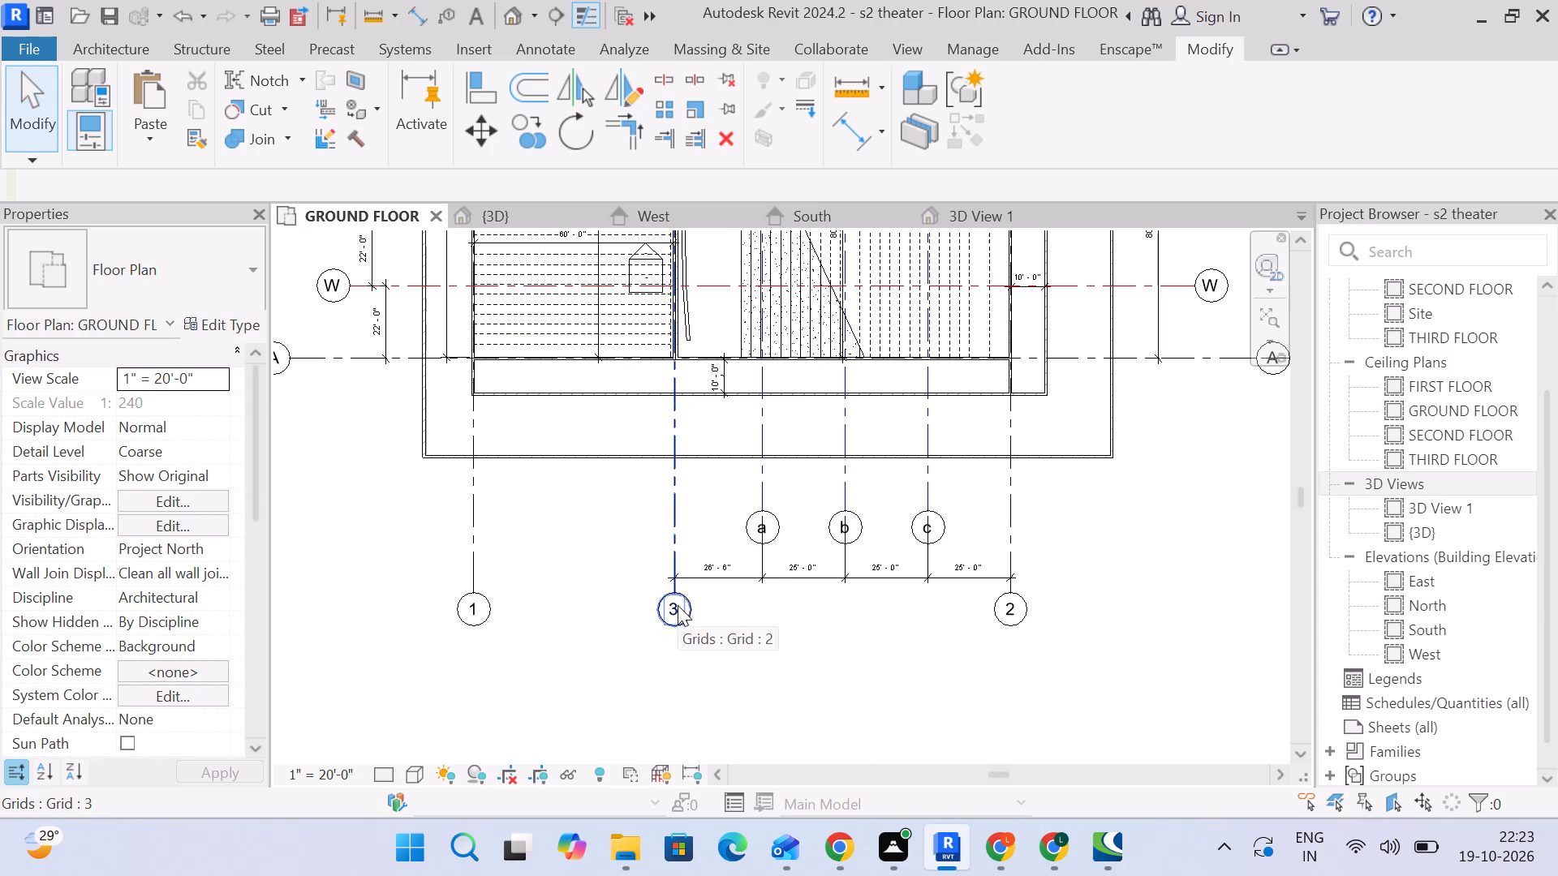
pyautogui.click(678, 605)
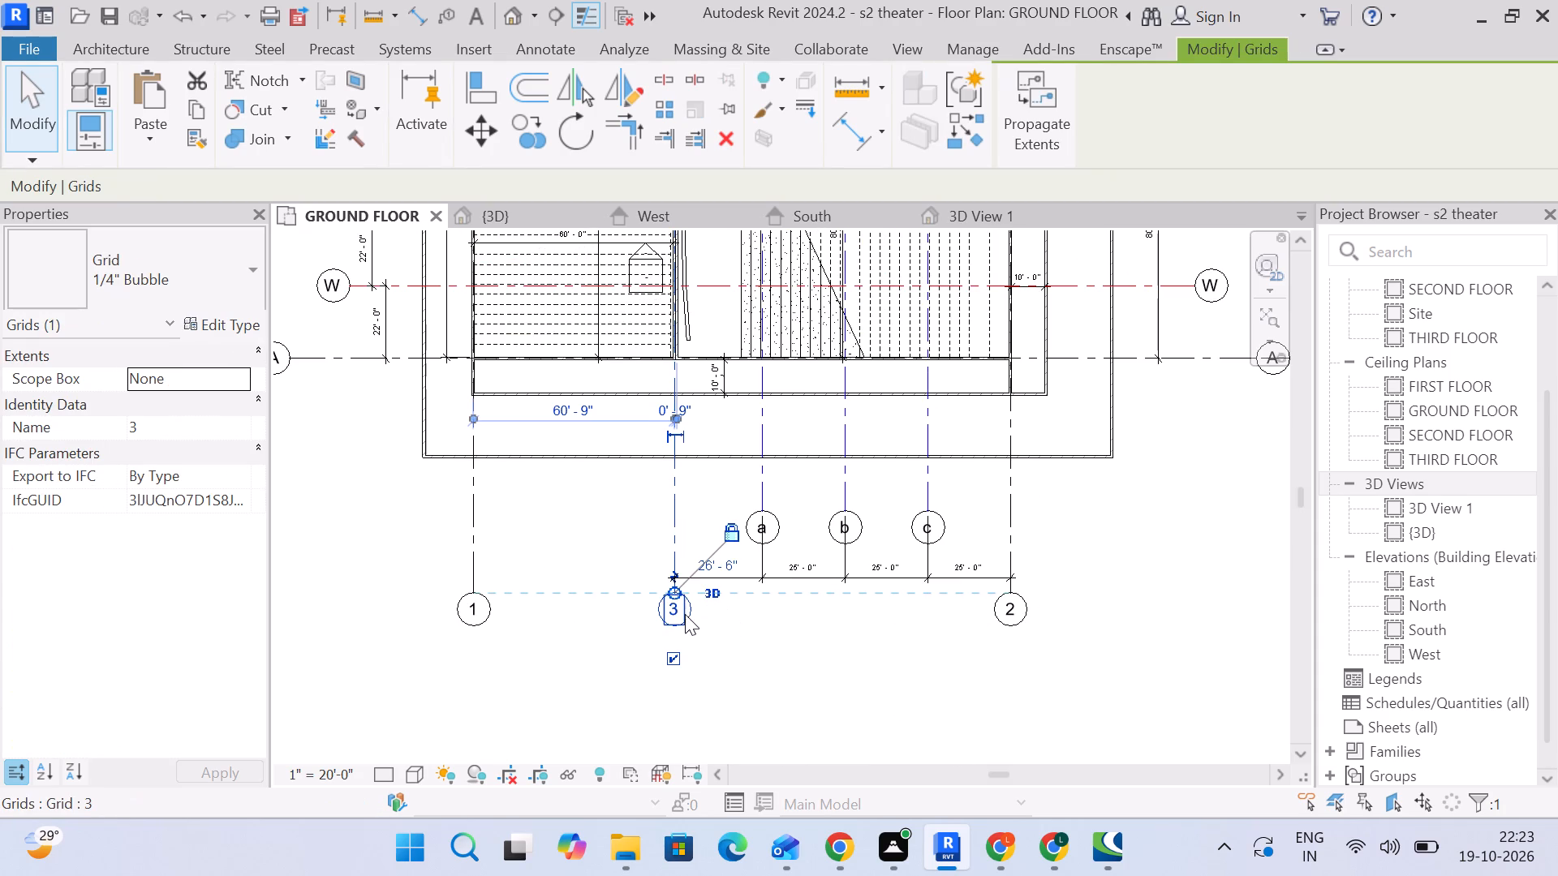
pyautogui.scroll(-4, 674, 613)
pyautogui.moveTo(675, 620); pyautogui.dragTo(717, 753, button='middle')
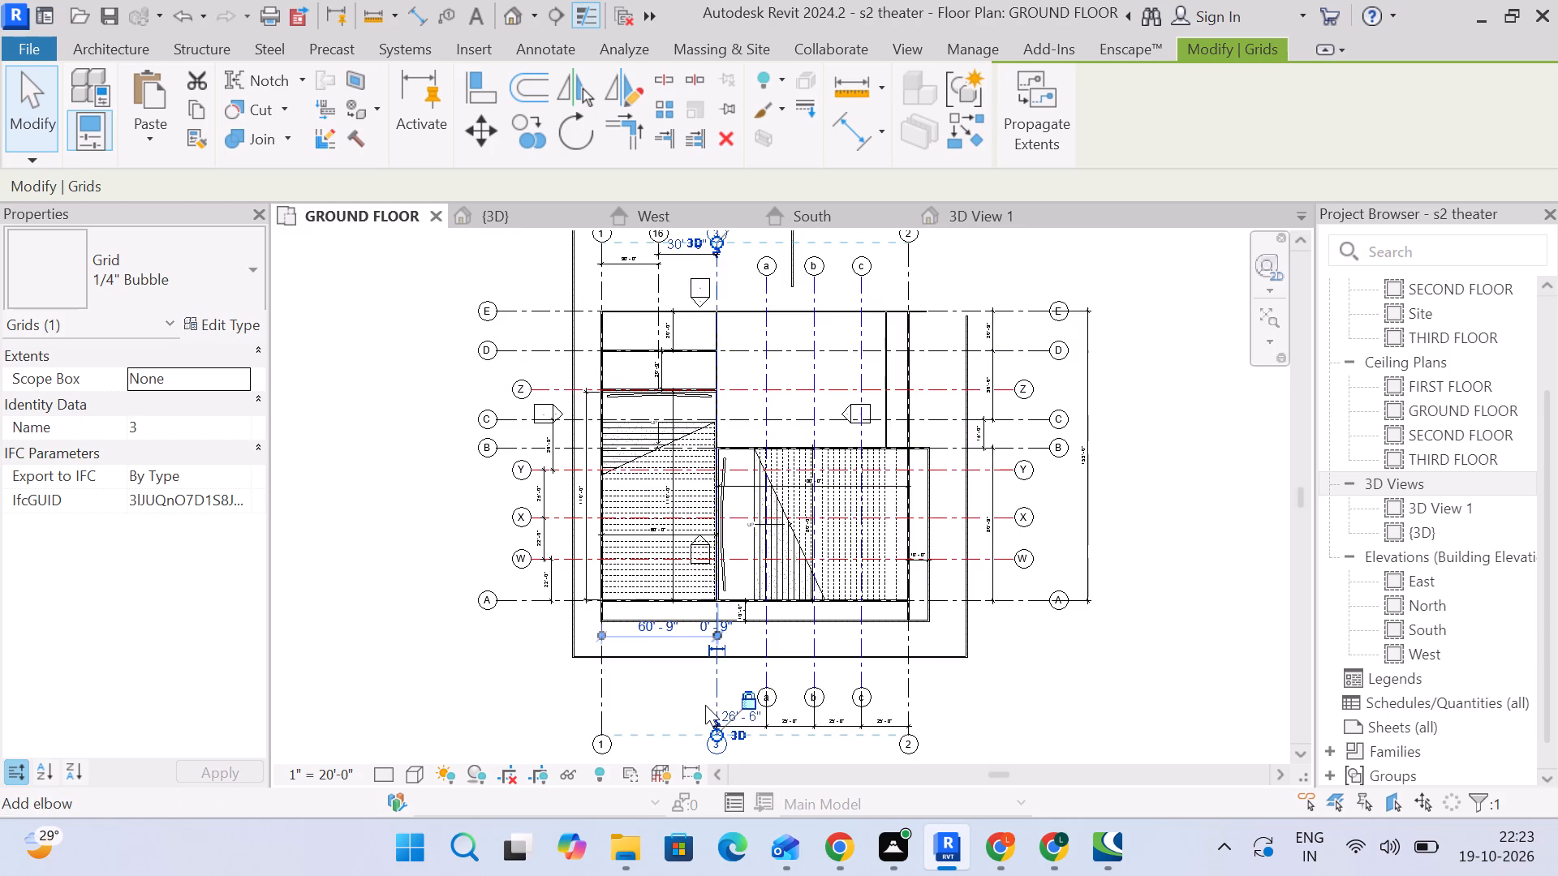
pyautogui.scroll(-3, 705, 678)
pyautogui.scroll(3, 704, 453)
pyautogui.scroll(7, 641, 359)
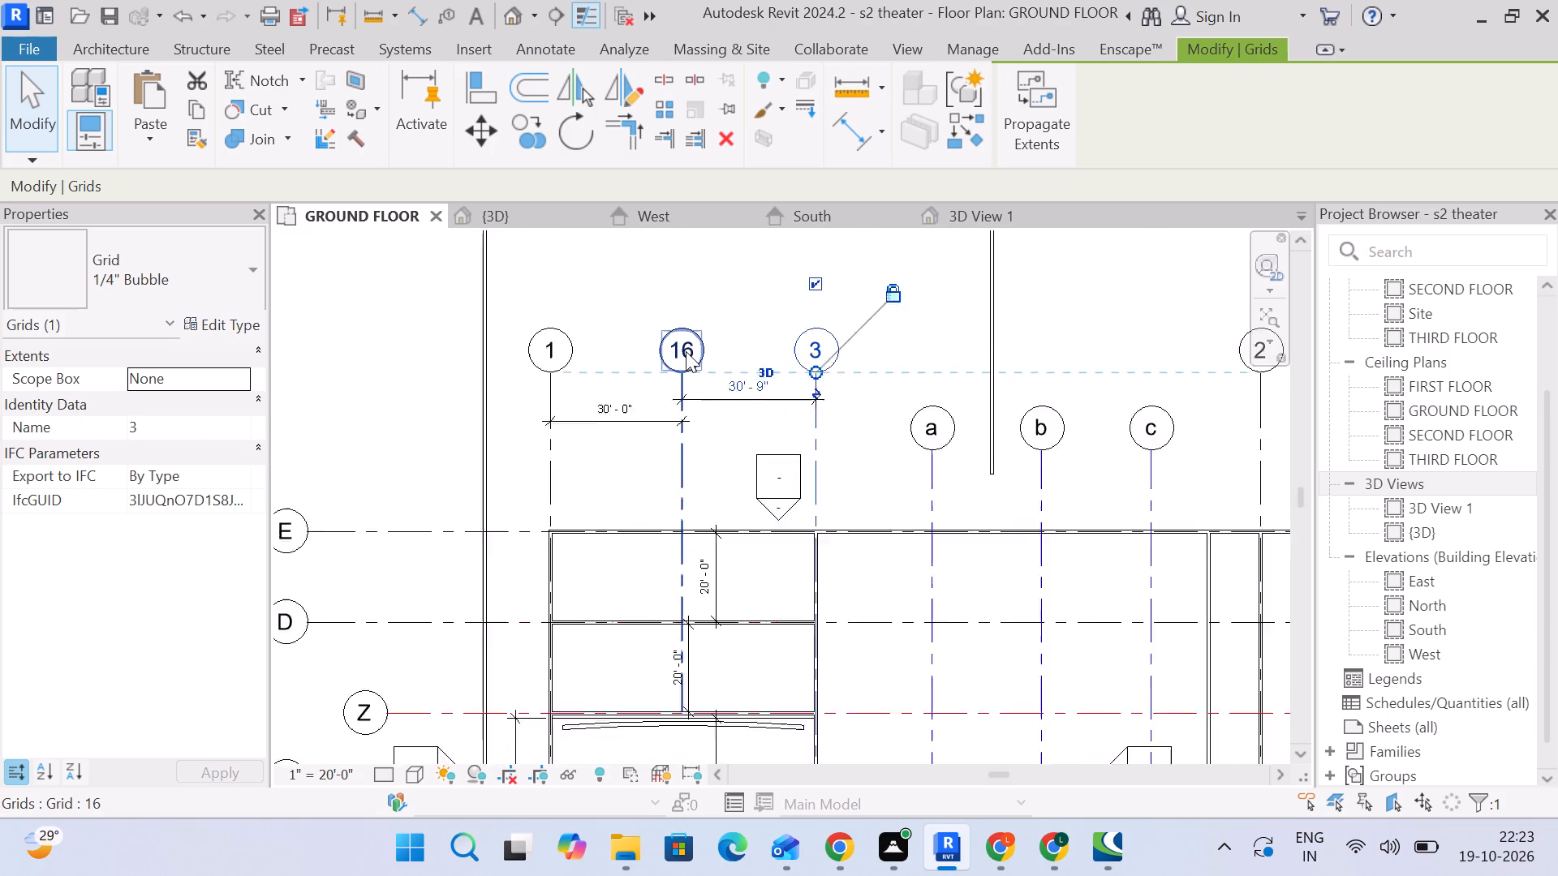
pyautogui.scroll(-3, 686, 351)
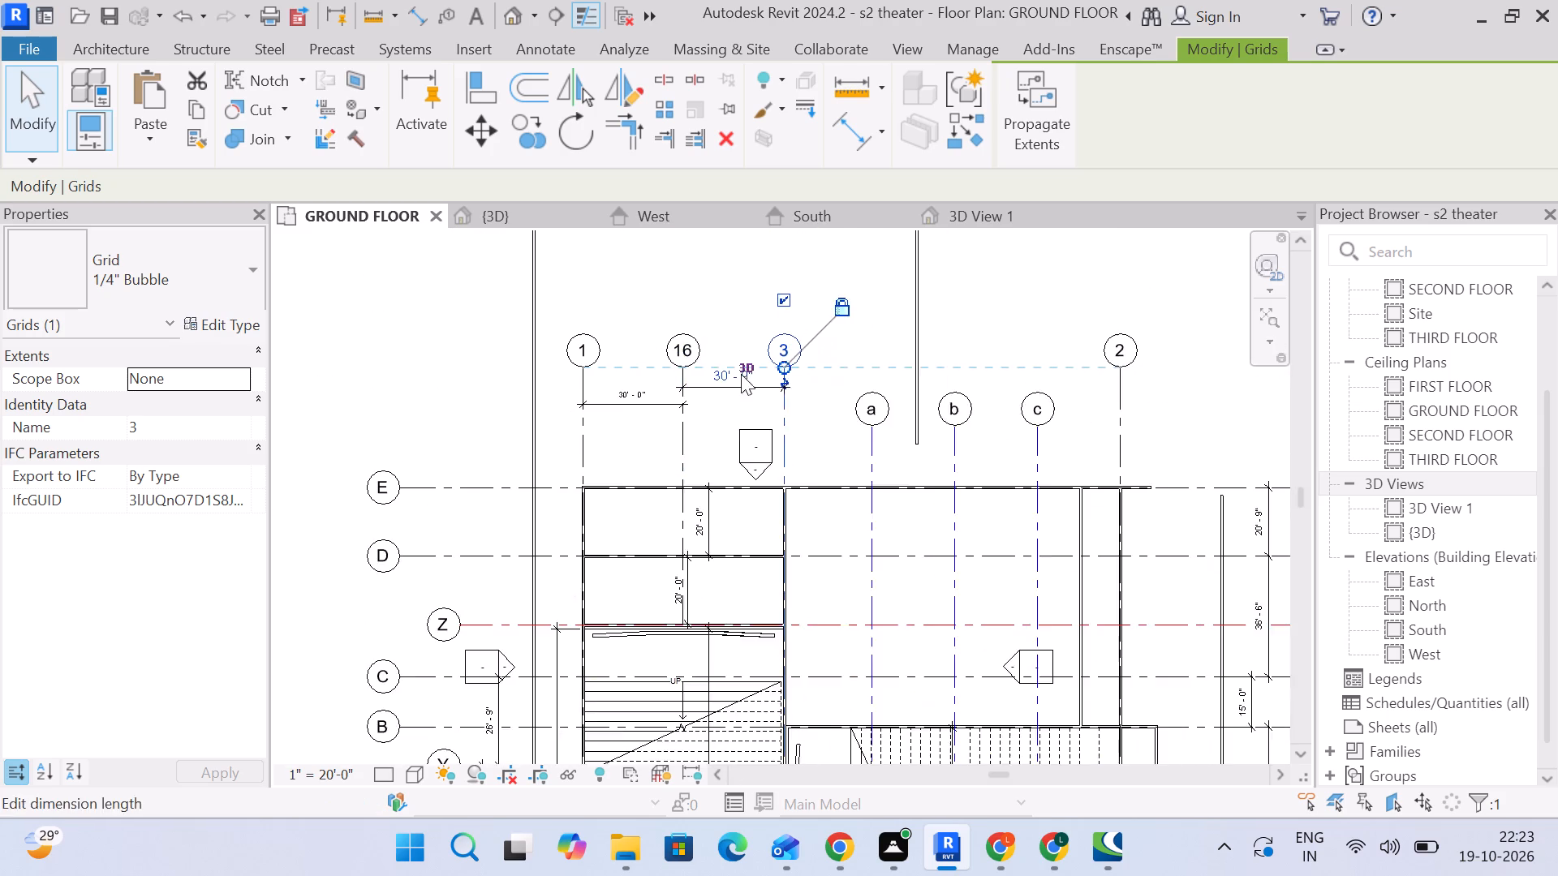
pyautogui.moveTo(741, 374); pyautogui.dragTo(653, 372, button='middle')
# Rename the rightmost vertical main grid 2 as 4, and grid 16, between grids 1 and 3, as 2.
pyautogui.doubleClick(1030, 345)
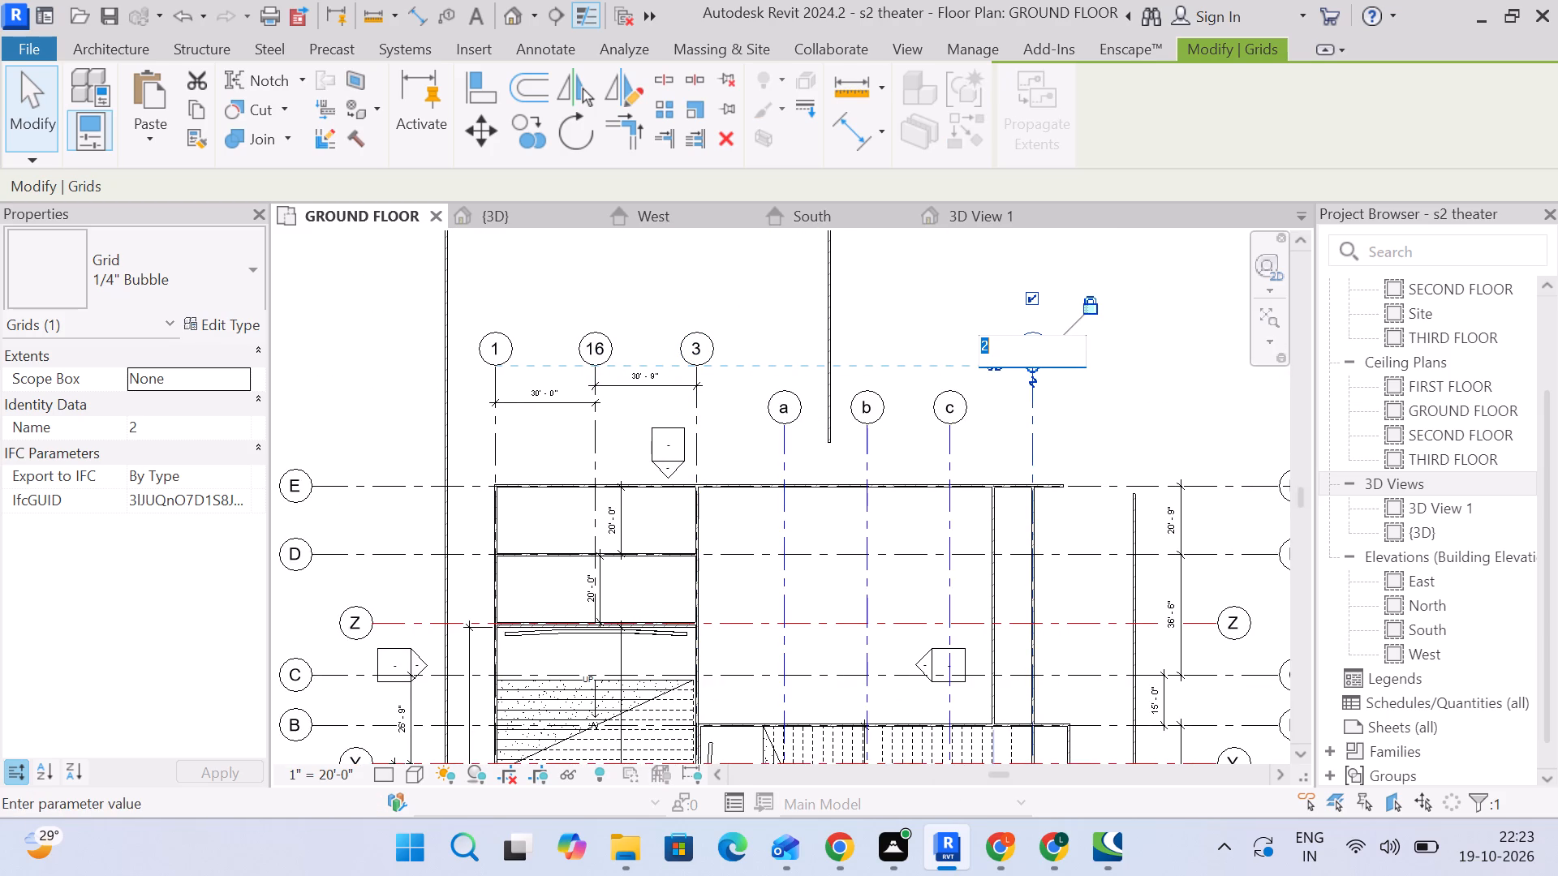
pyautogui.press('4')
pyautogui.click(749, 297)
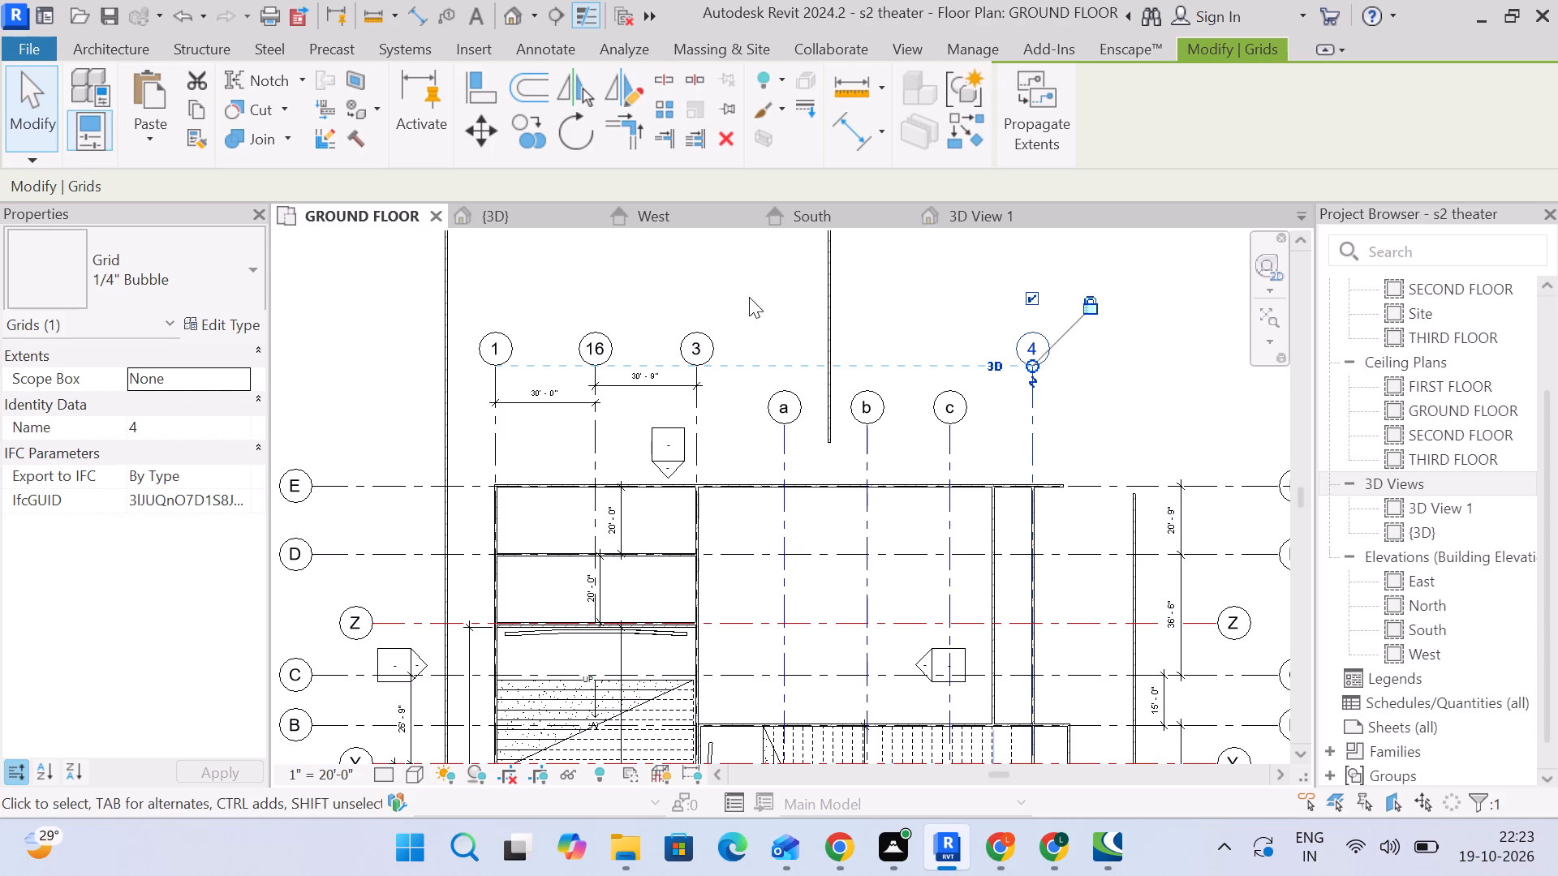
pyautogui.click(599, 346)
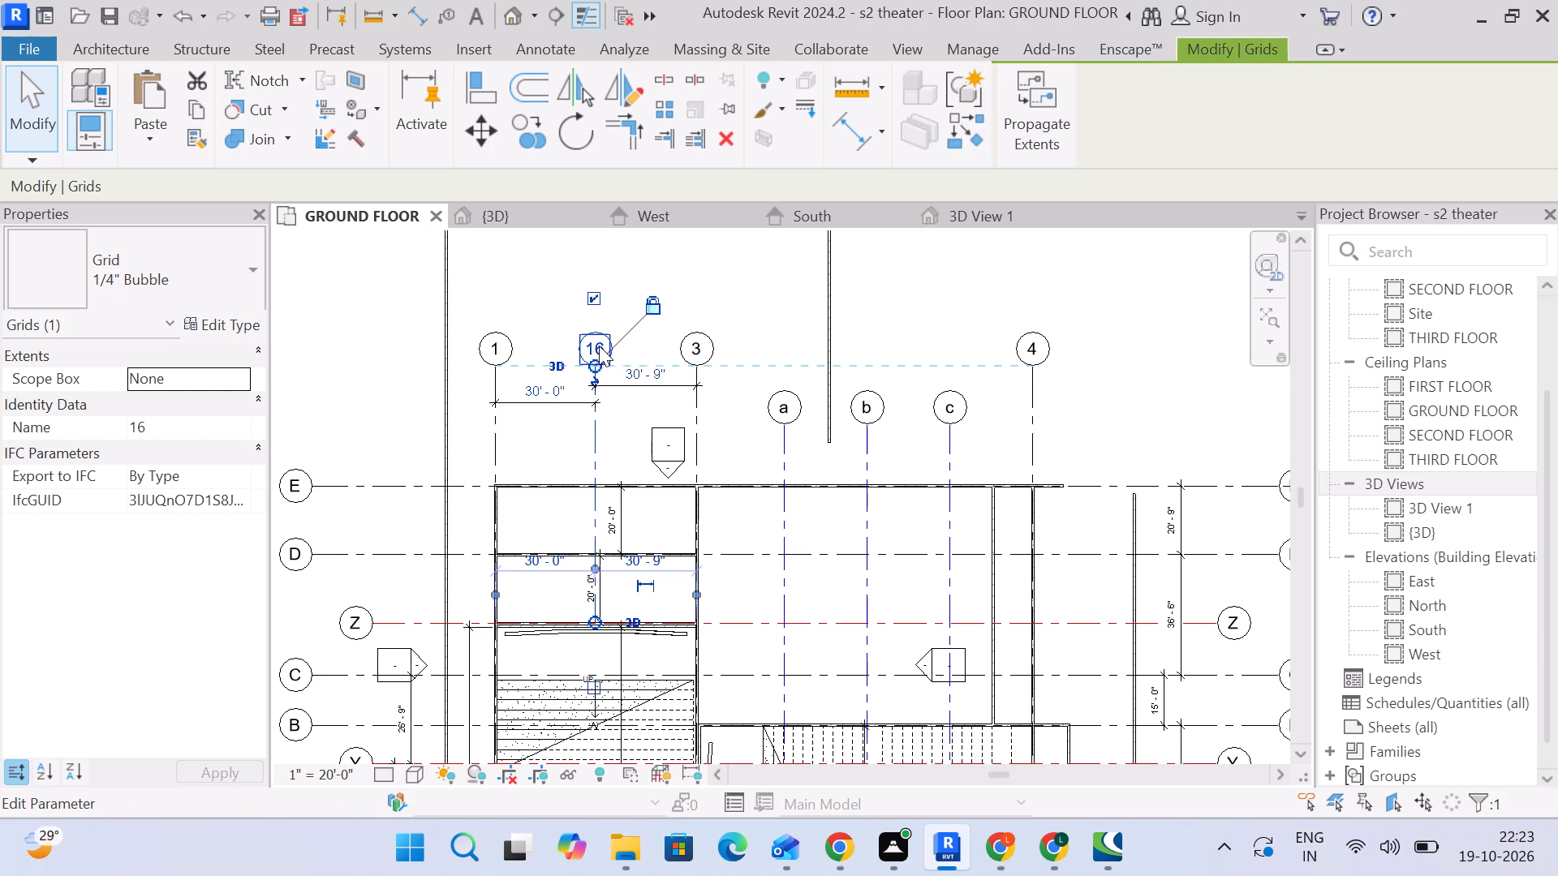
pyautogui.click(599, 346)
pyautogui.press('2')
pyautogui.click(985, 288)
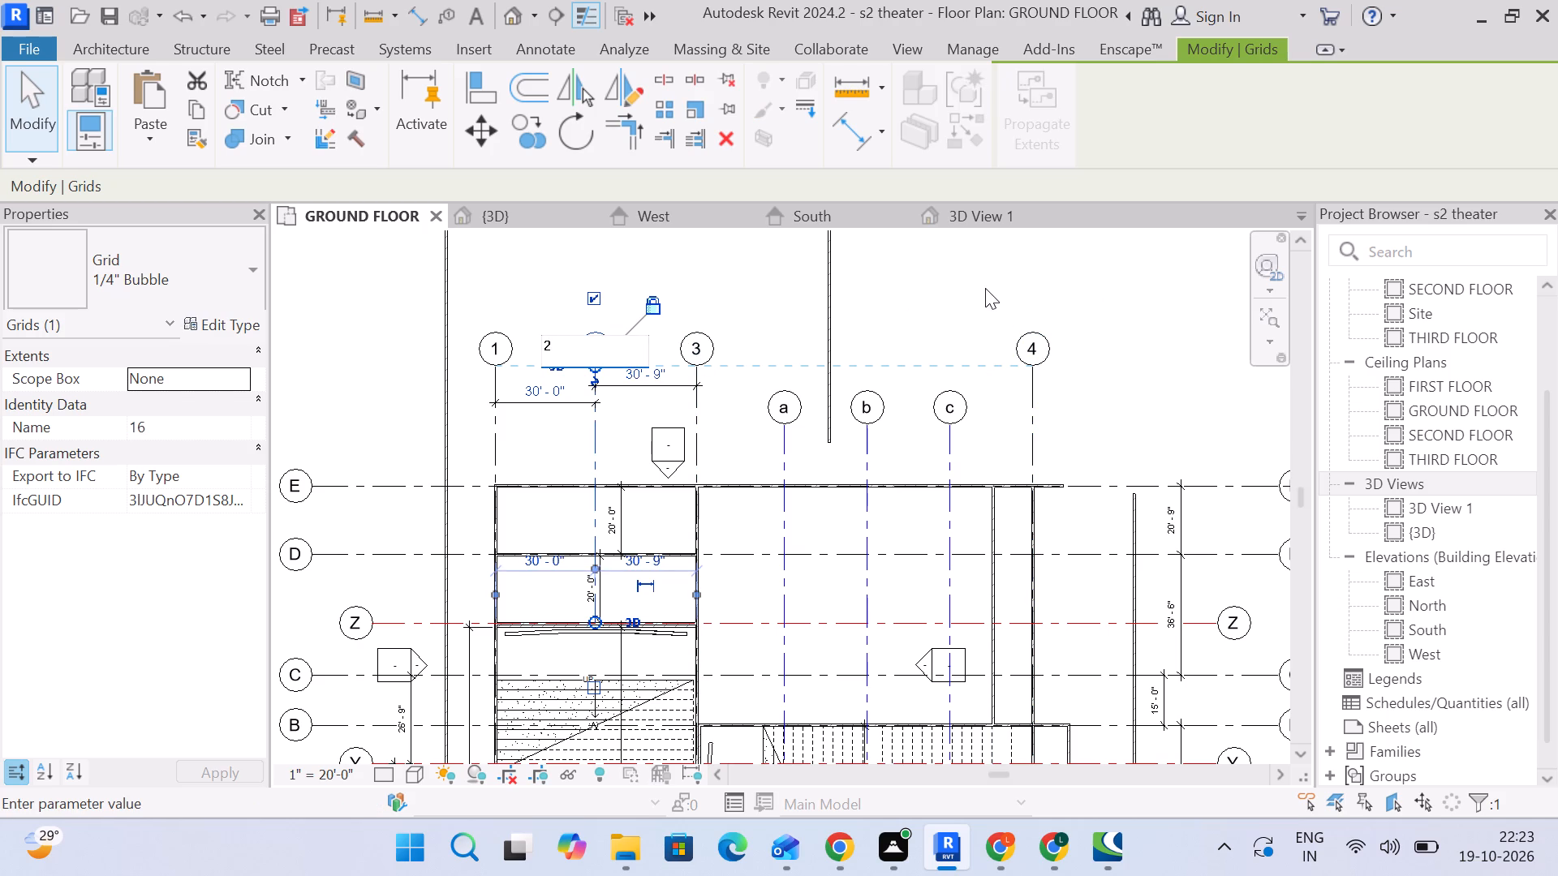
pyautogui.scroll(-4, 985, 289)
pyautogui.click(1138, 311)
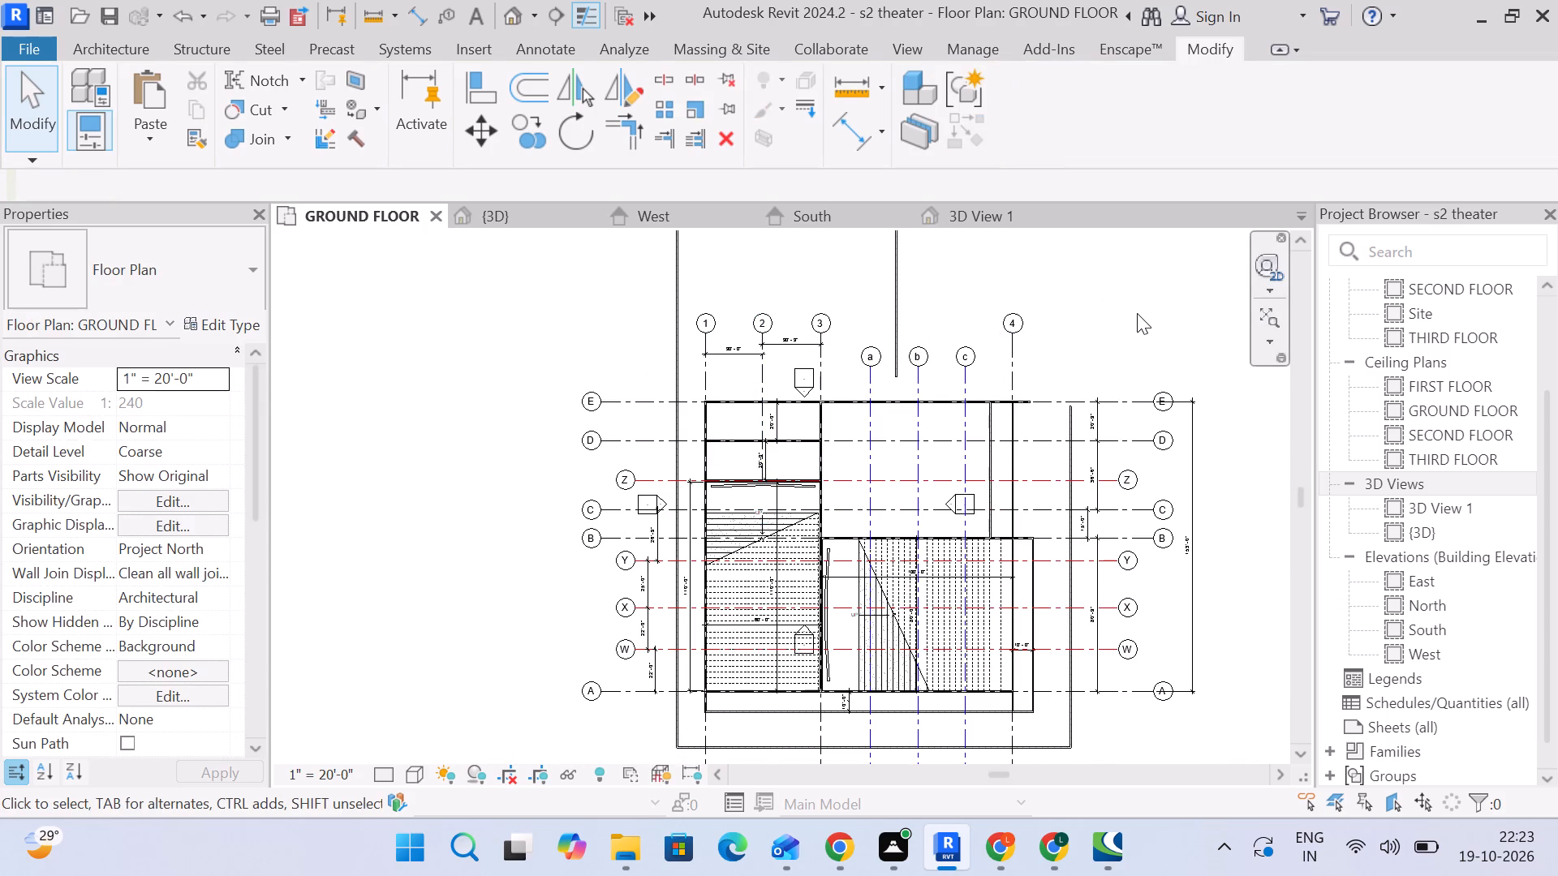
# Examine the renamed grids and the layout of both theater halls across the ground floor plan.
pyautogui.scroll(-3, 1132, 332)
pyautogui.moveTo(1090, 330); pyautogui.dragTo(1026, 307, button='middle')
pyautogui.scroll(1, 1022, 305)
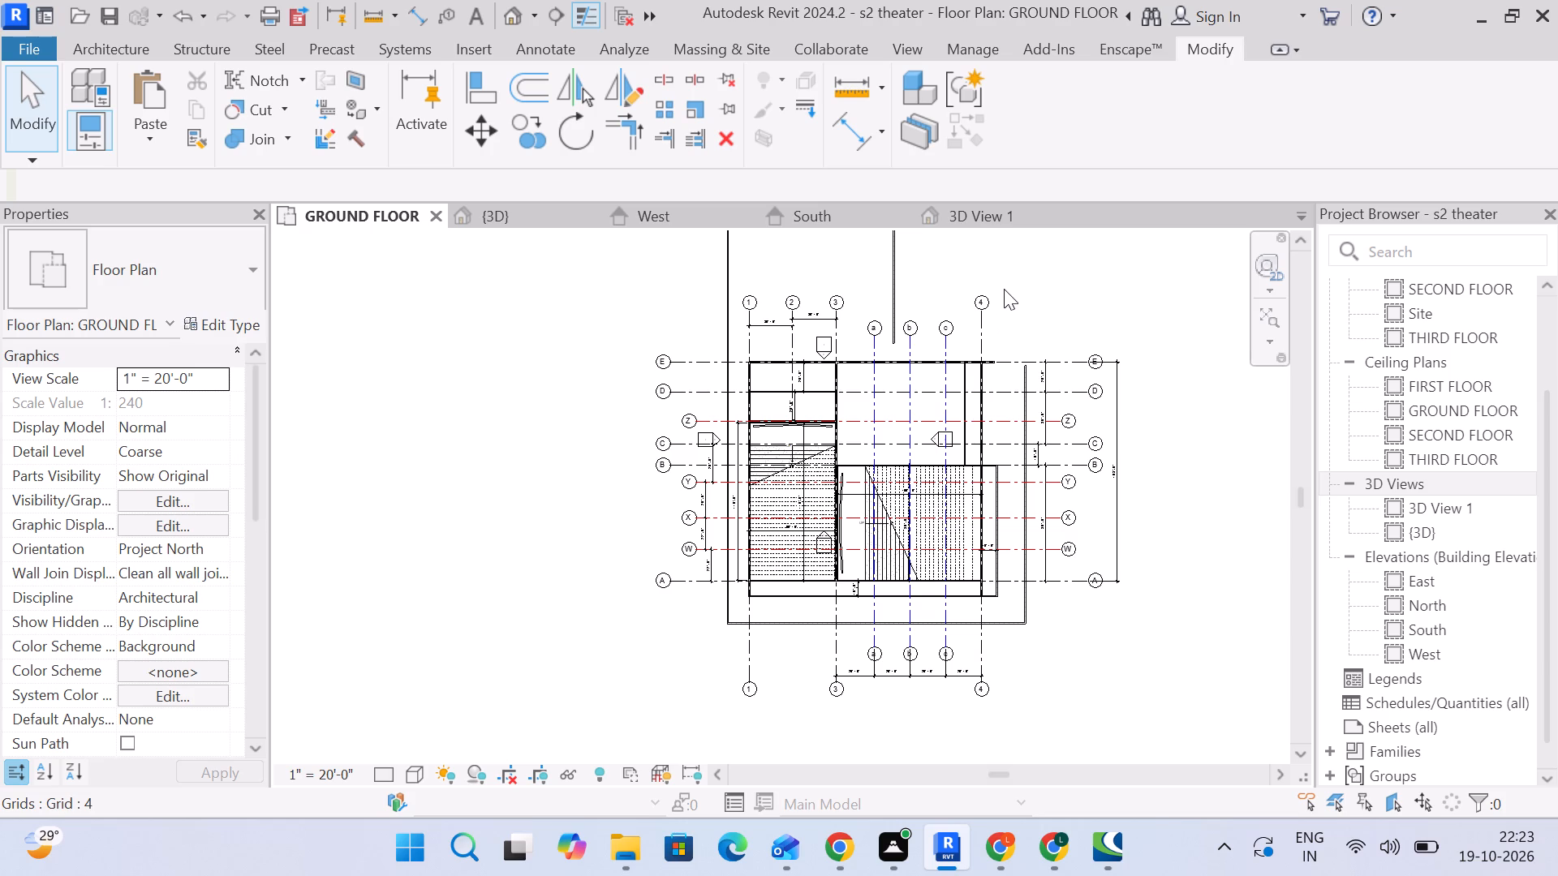
pyautogui.moveTo(1044, 319); pyautogui.dragTo(988, 328, button='middle')
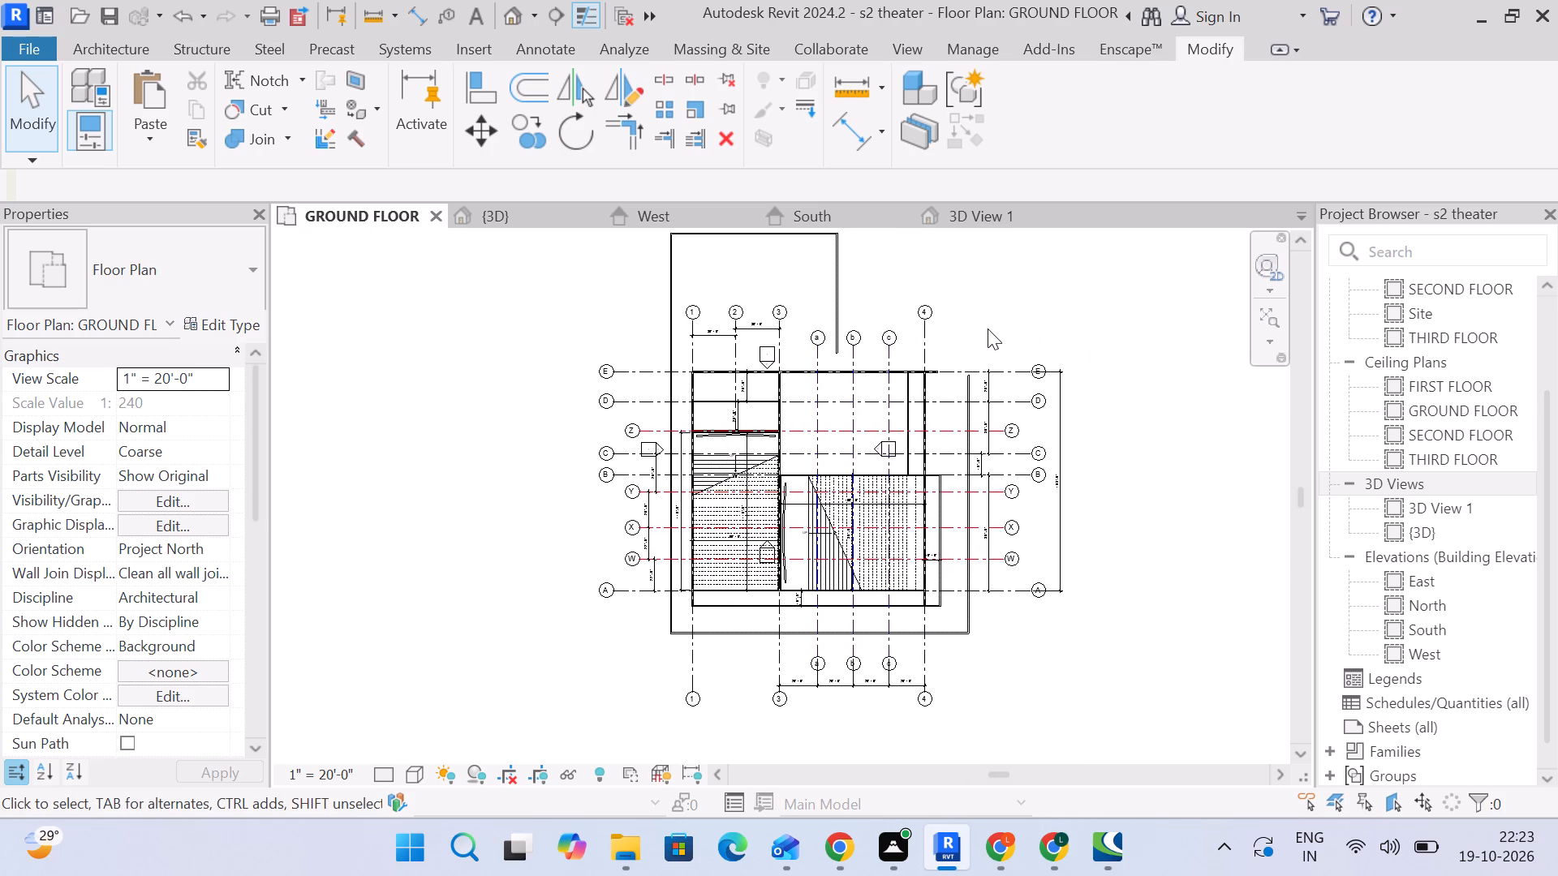
pyautogui.scroll(4, 738, 383)
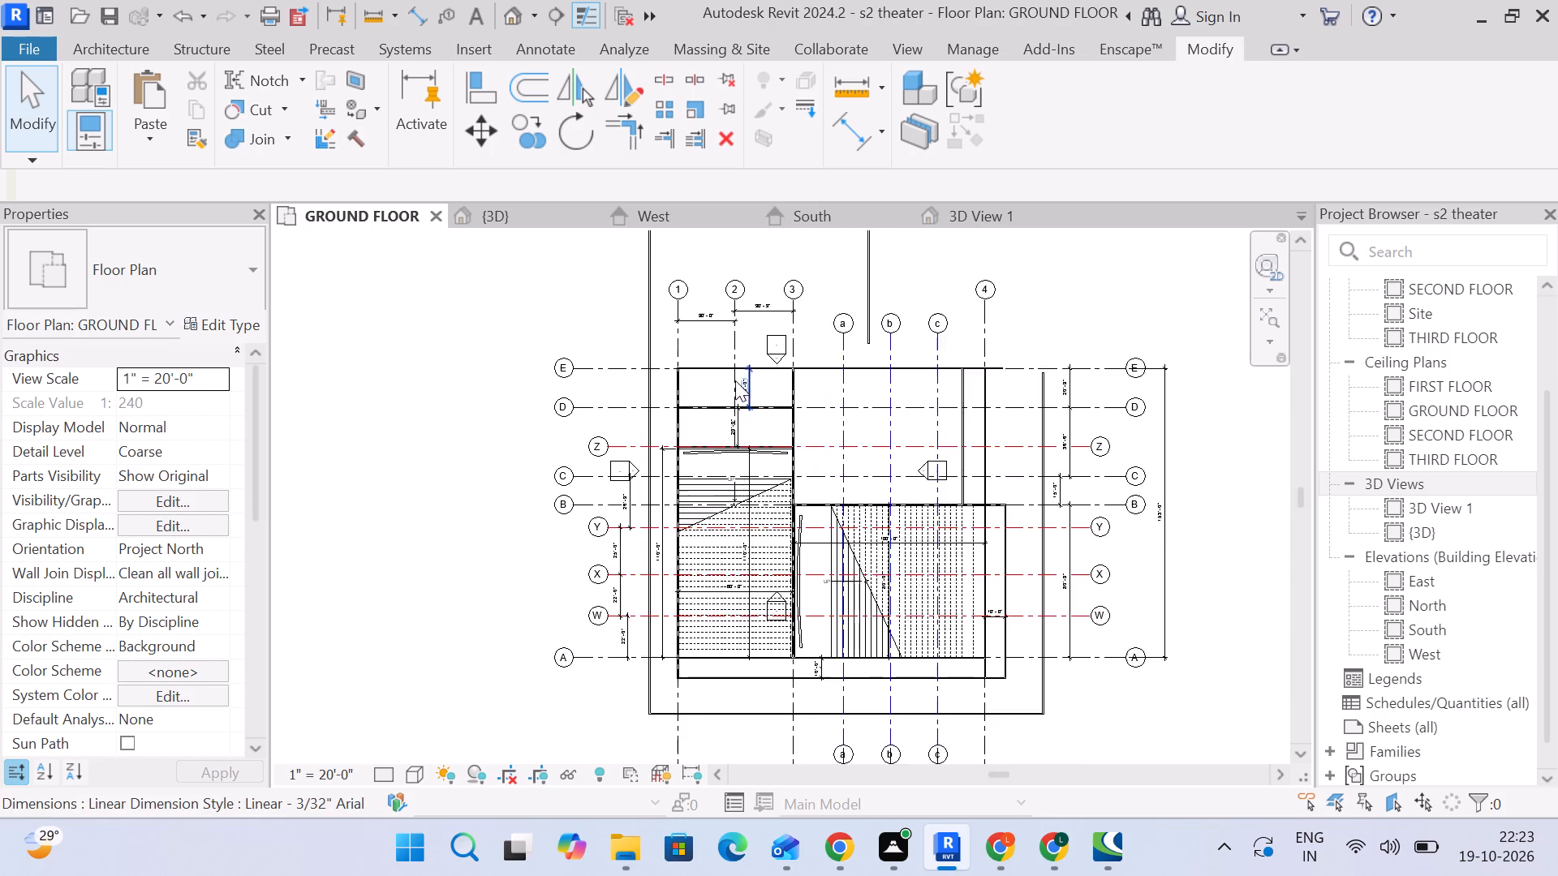
pyautogui.scroll(2, 729, 401)
pyautogui.scroll(-3, 819, 436)
pyautogui.moveTo(878, 479); pyautogui.dragTo(850, 476, button='middle')
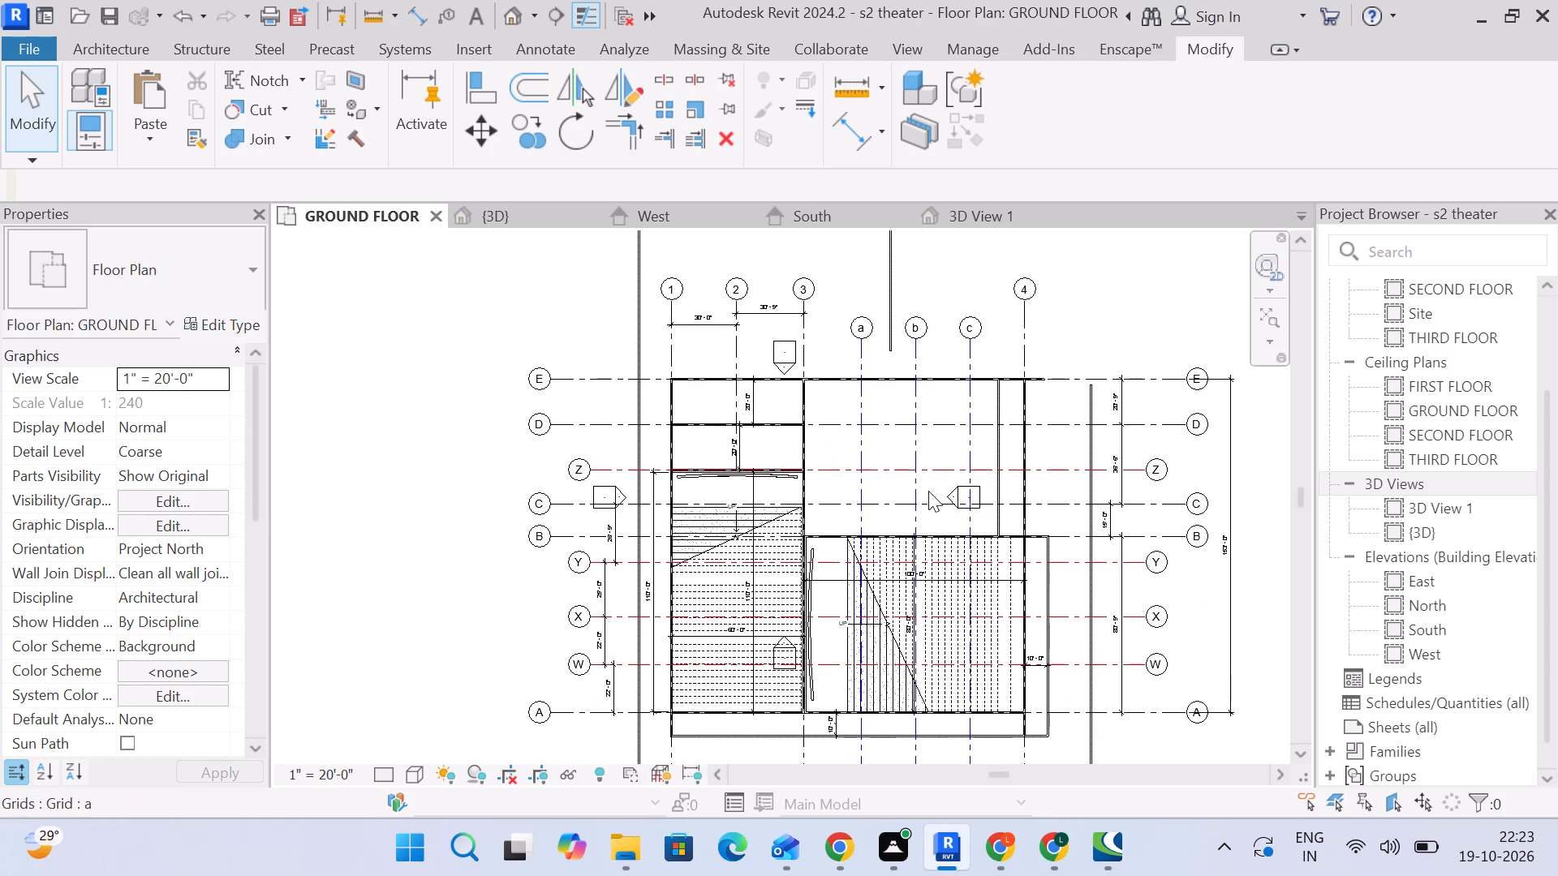
pyautogui.moveTo(1039, 500); pyautogui.dragTo(965, 453, button='middle')
pyautogui.scroll(4, 832, 496)
pyautogui.moveTo(1089, 504); pyautogui.dragTo(1011, 465, button='middle')
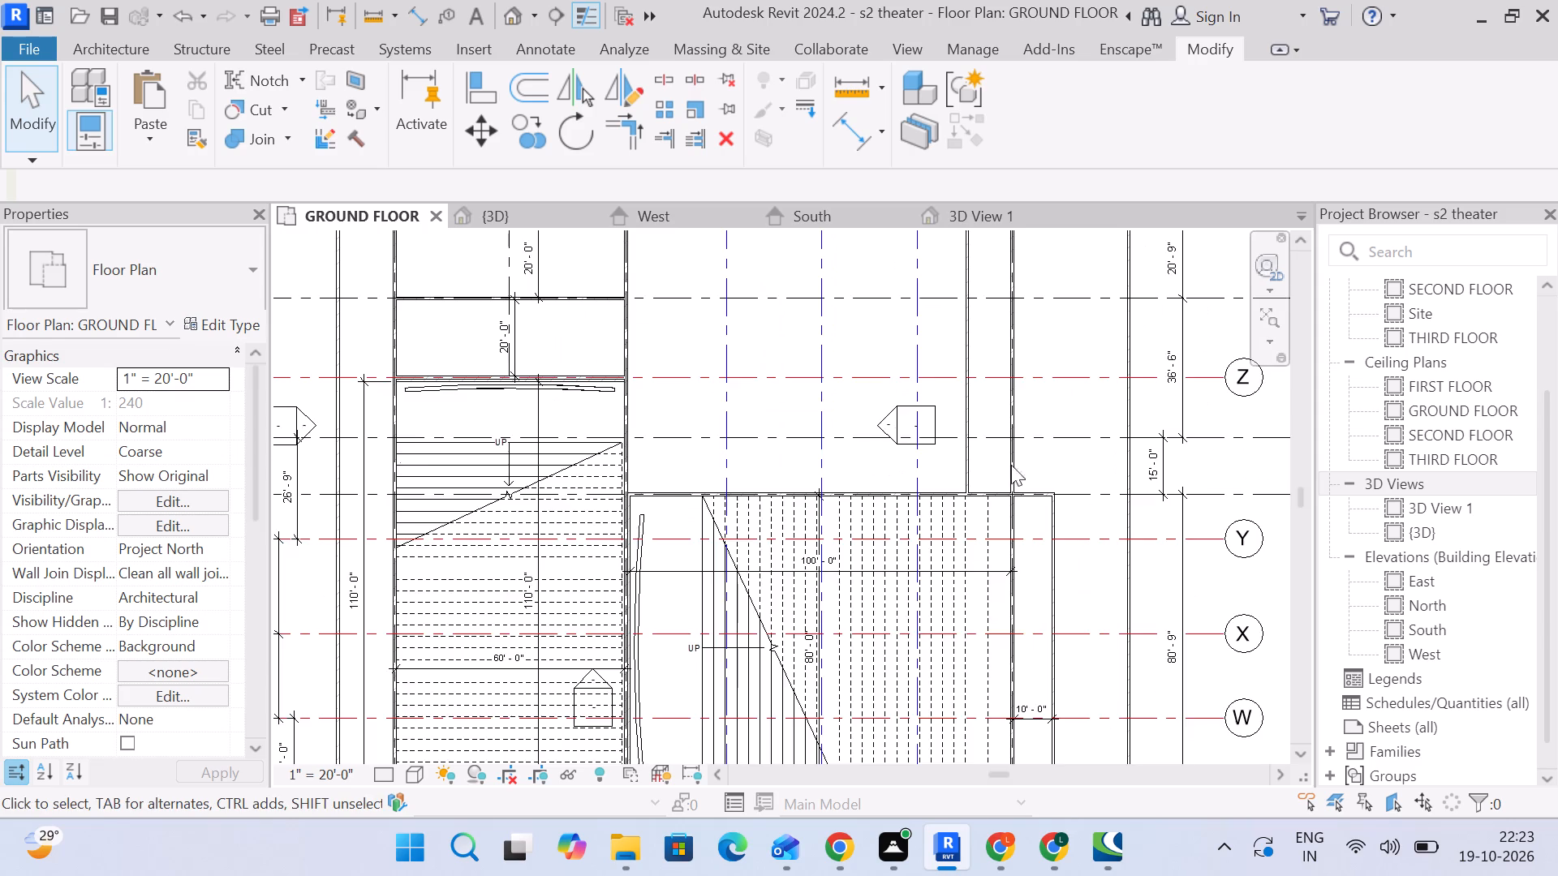
pyautogui.moveTo(1011, 465); pyautogui.dragTo(797, 406, button='middle')
pyautogui.scroll(-3, 927, 410)
pyautogui.scroll(-2, 368, 385)
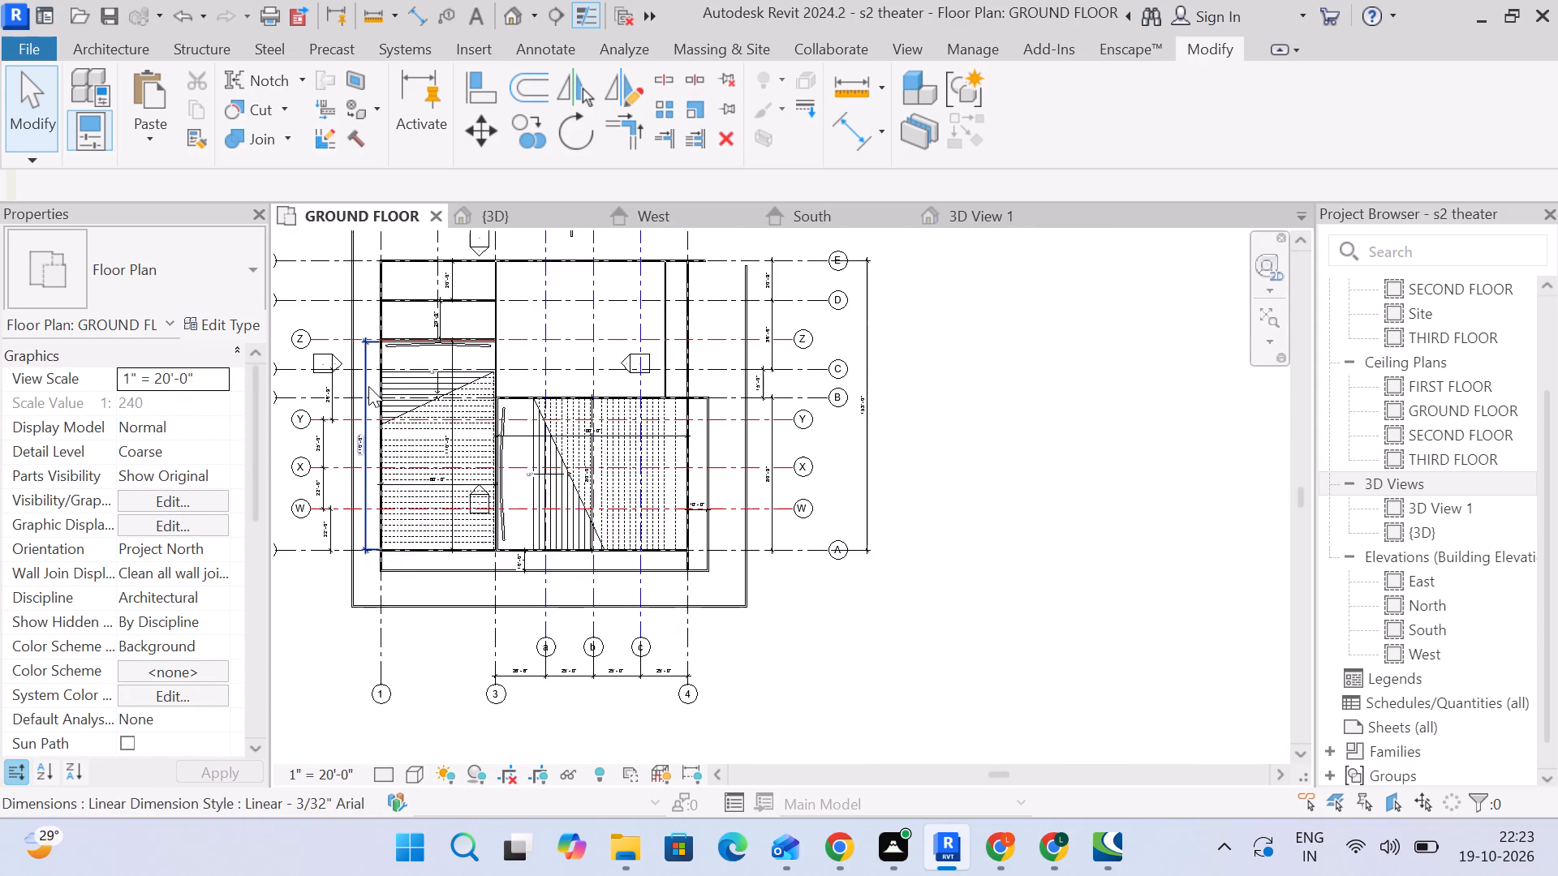
pyautogui.middleClick(544, 390)
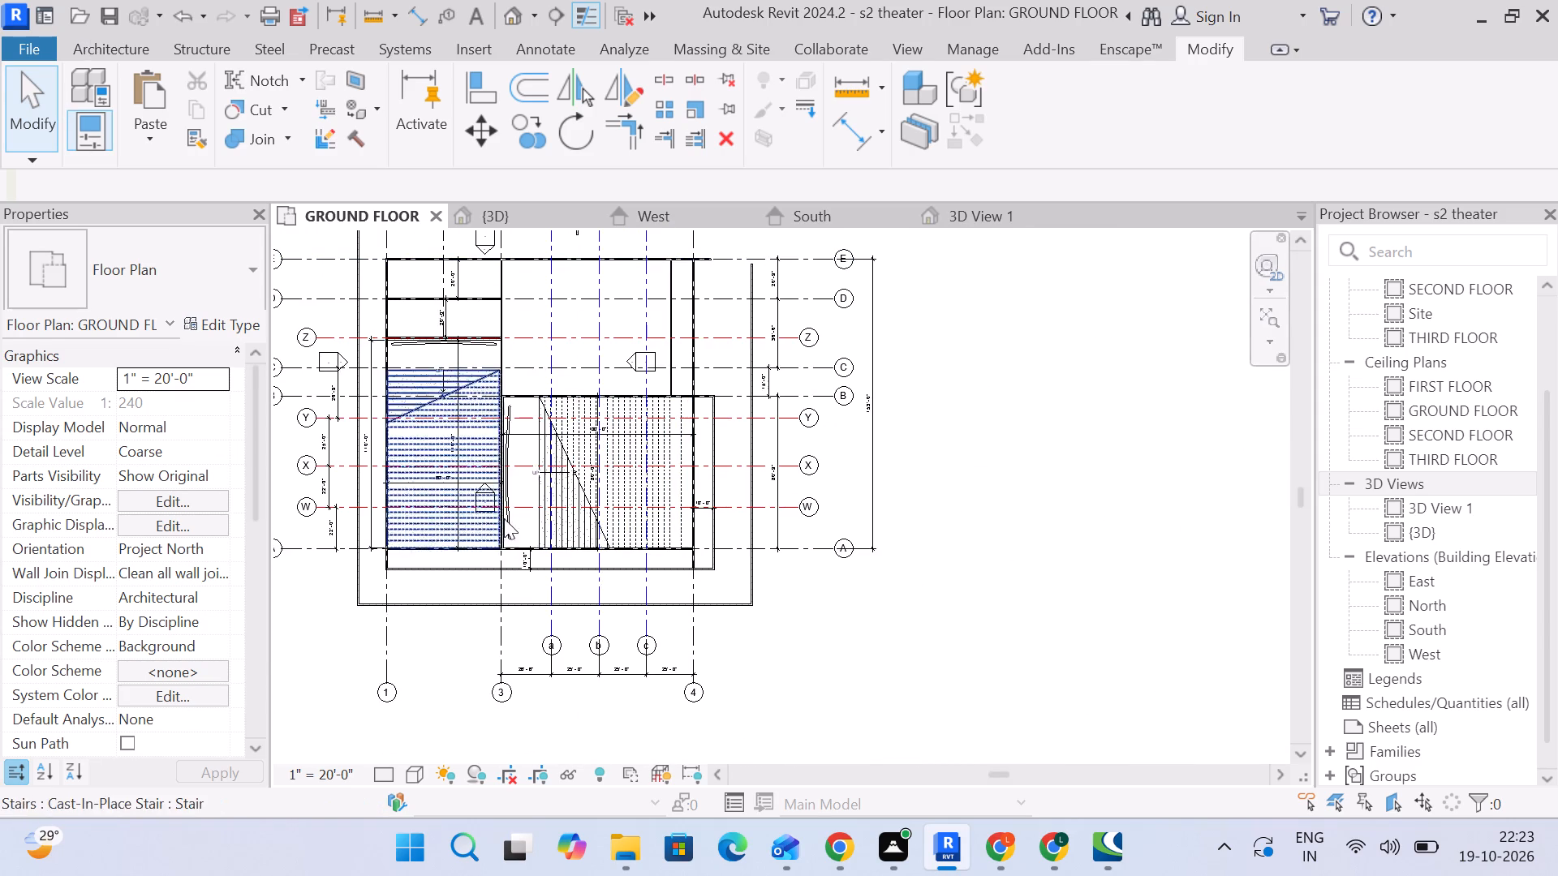
# Open the curved generic model beside grid 3, between grids A and B, for in-place editing.
pyautogui.scroll(4, 504, 519)
pyautogui.click(510, 517)
pyautogui.click(515, 522)
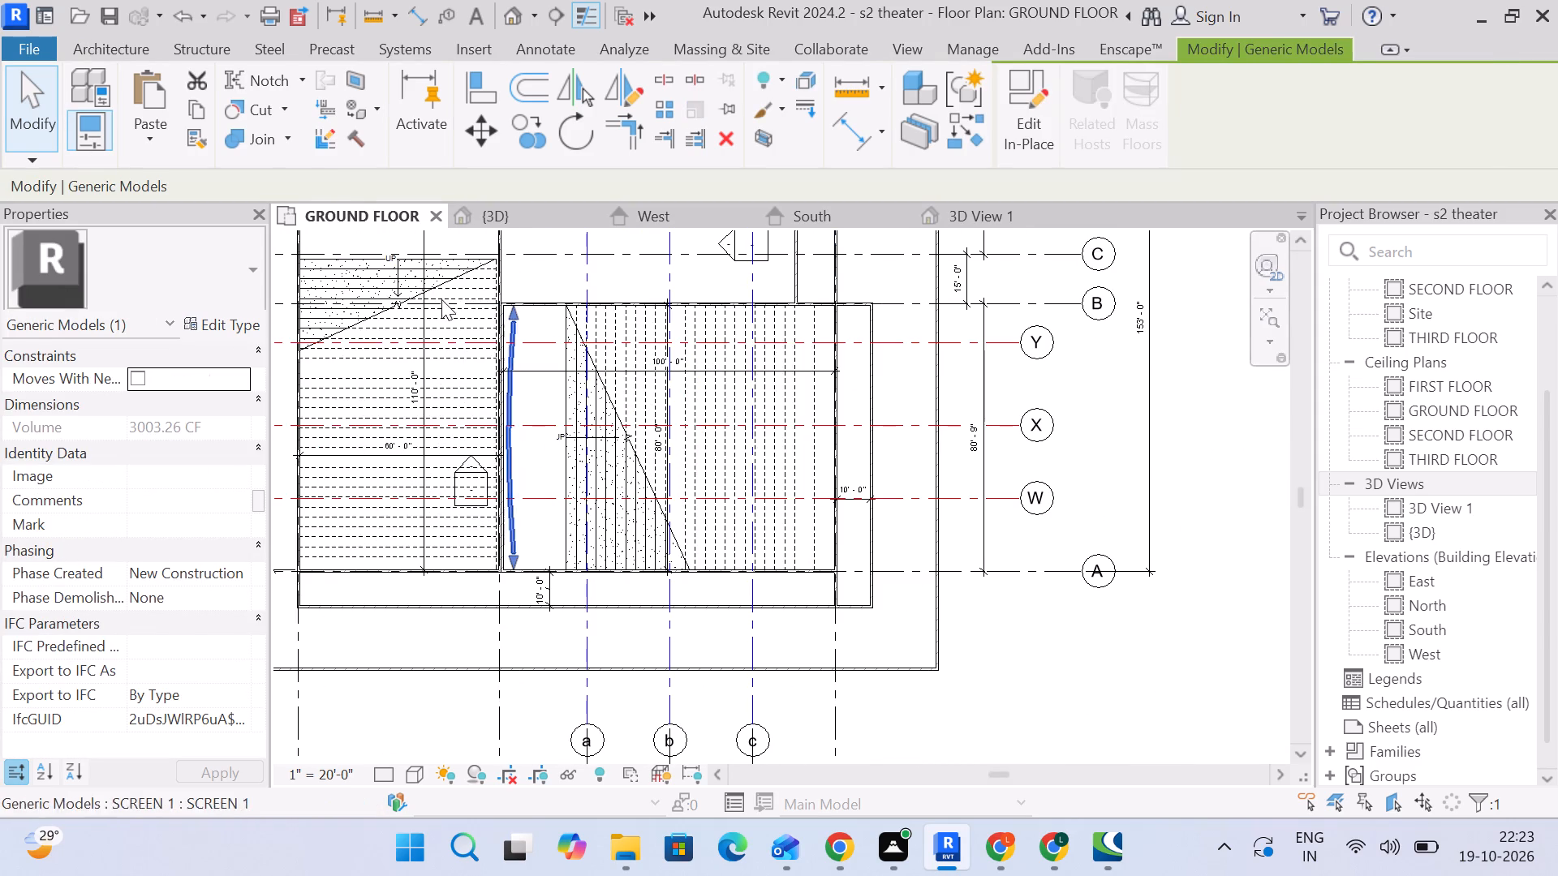
pyautogui.click(1013, 130)
pyautogui.scroll(-3, 927, 341)
pyautogui.moveTo(936, 392); pyautogui.dragTo(969, 407, button='middle')
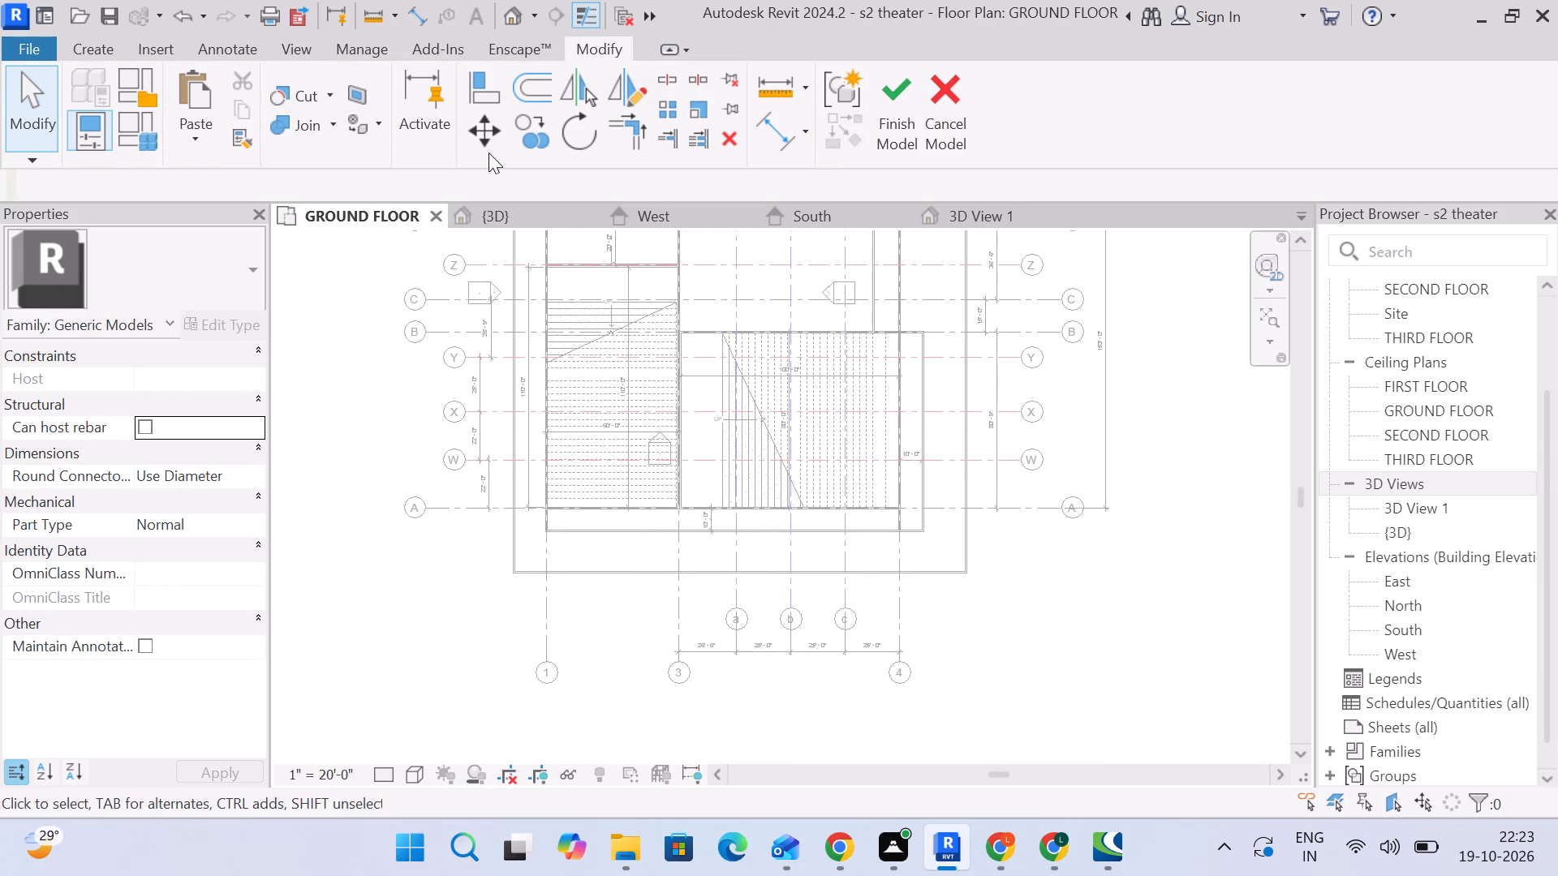
# Start an extrusion with its work plane set to Grid B and open the South elevation for sketching.
pyautogui.click(96, 51)
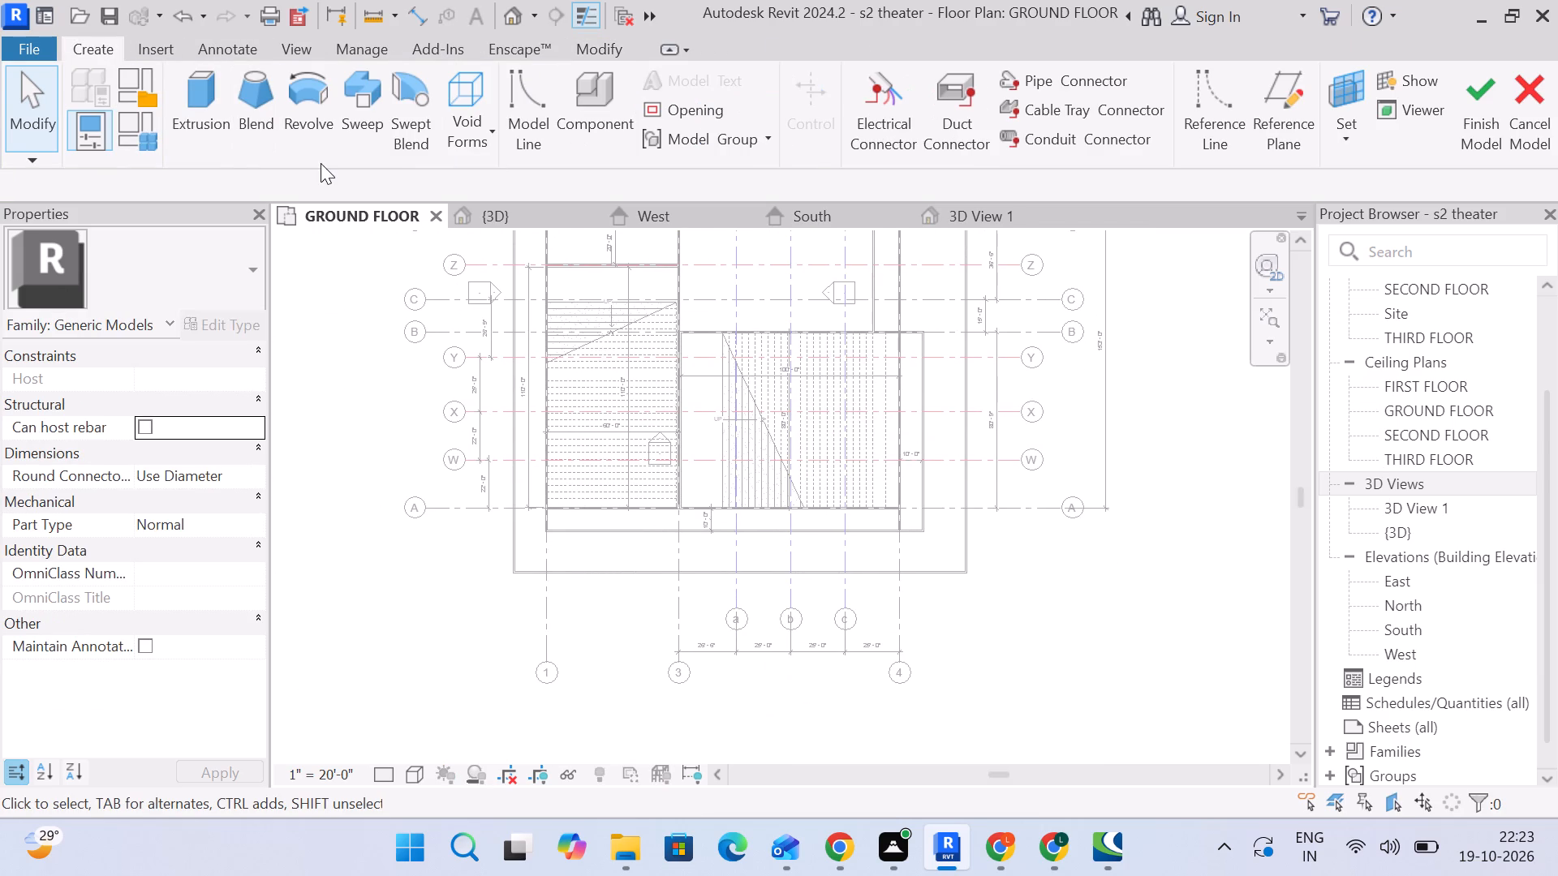
pyautogui.click(199, 110)
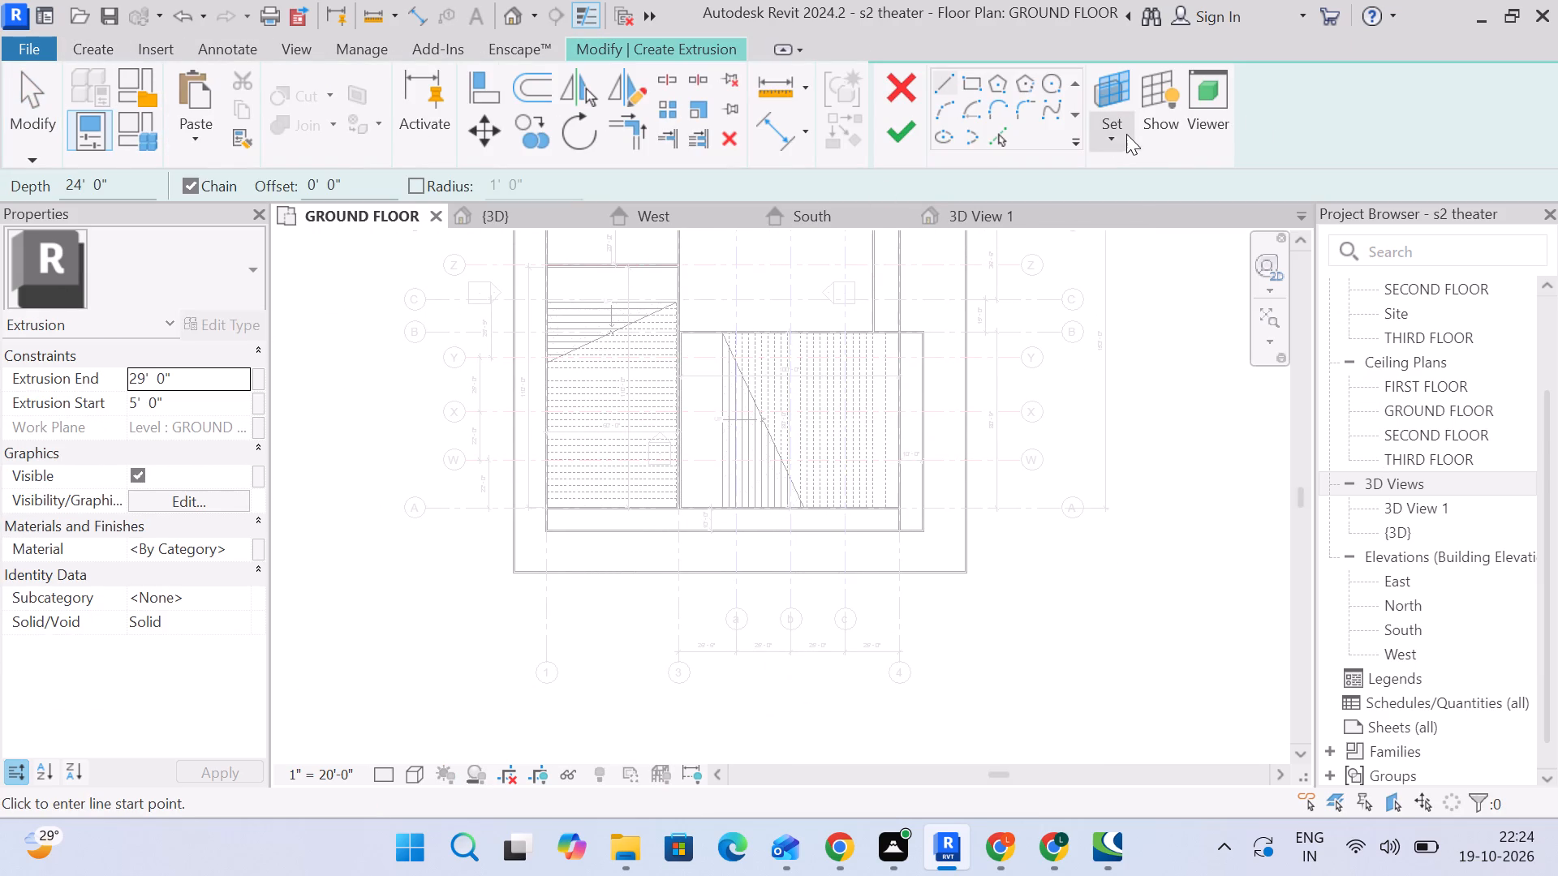
pyautogui.click(1114, 135)
pyautogui.click(1164, 195)
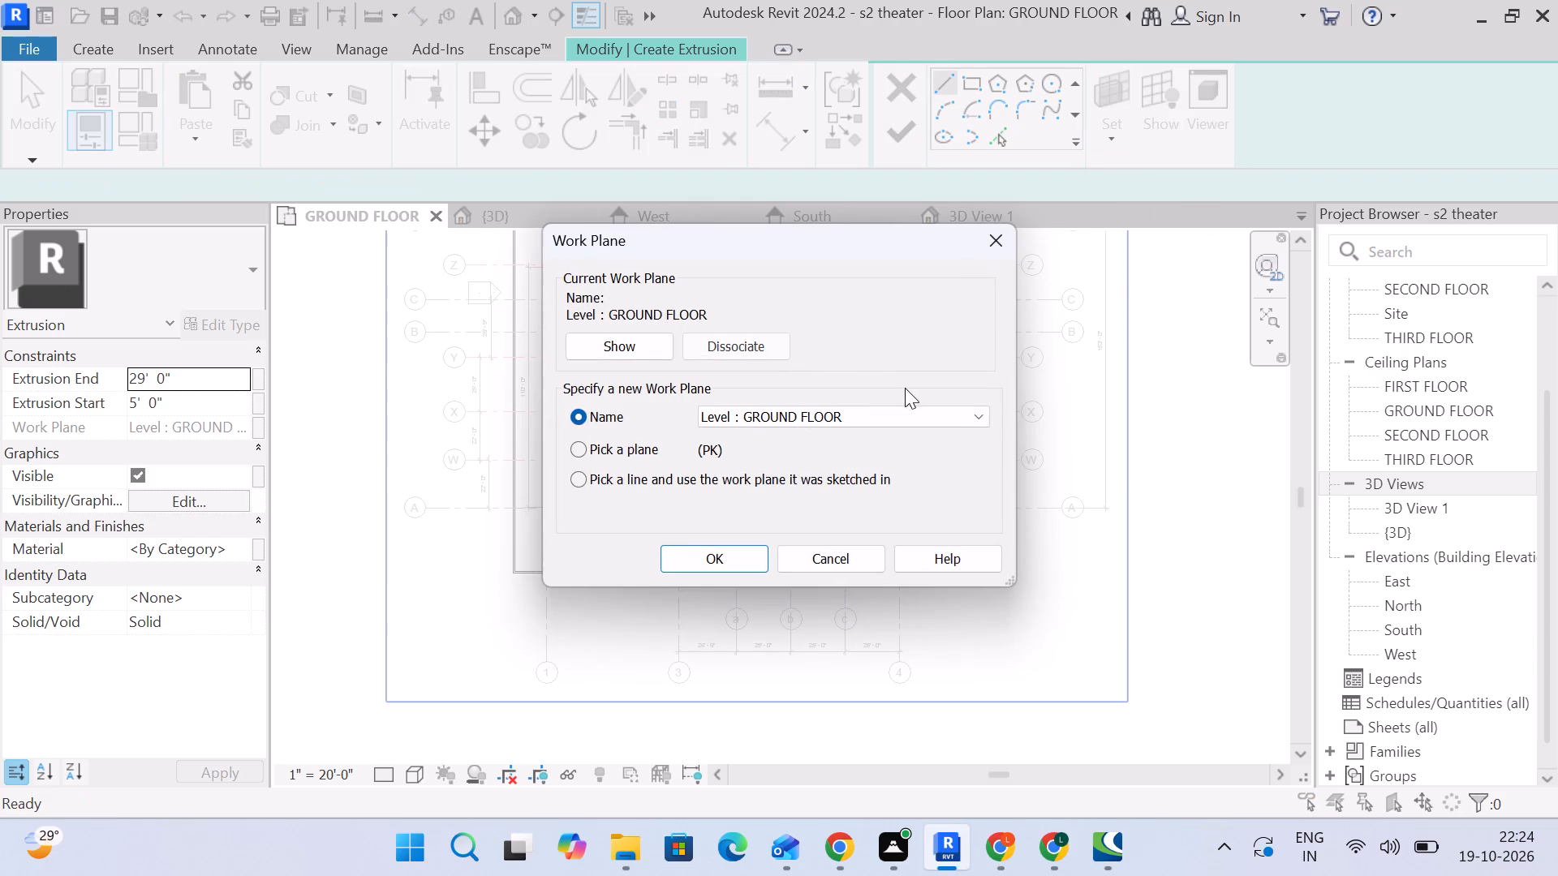
pyautogui.click(930, 422)
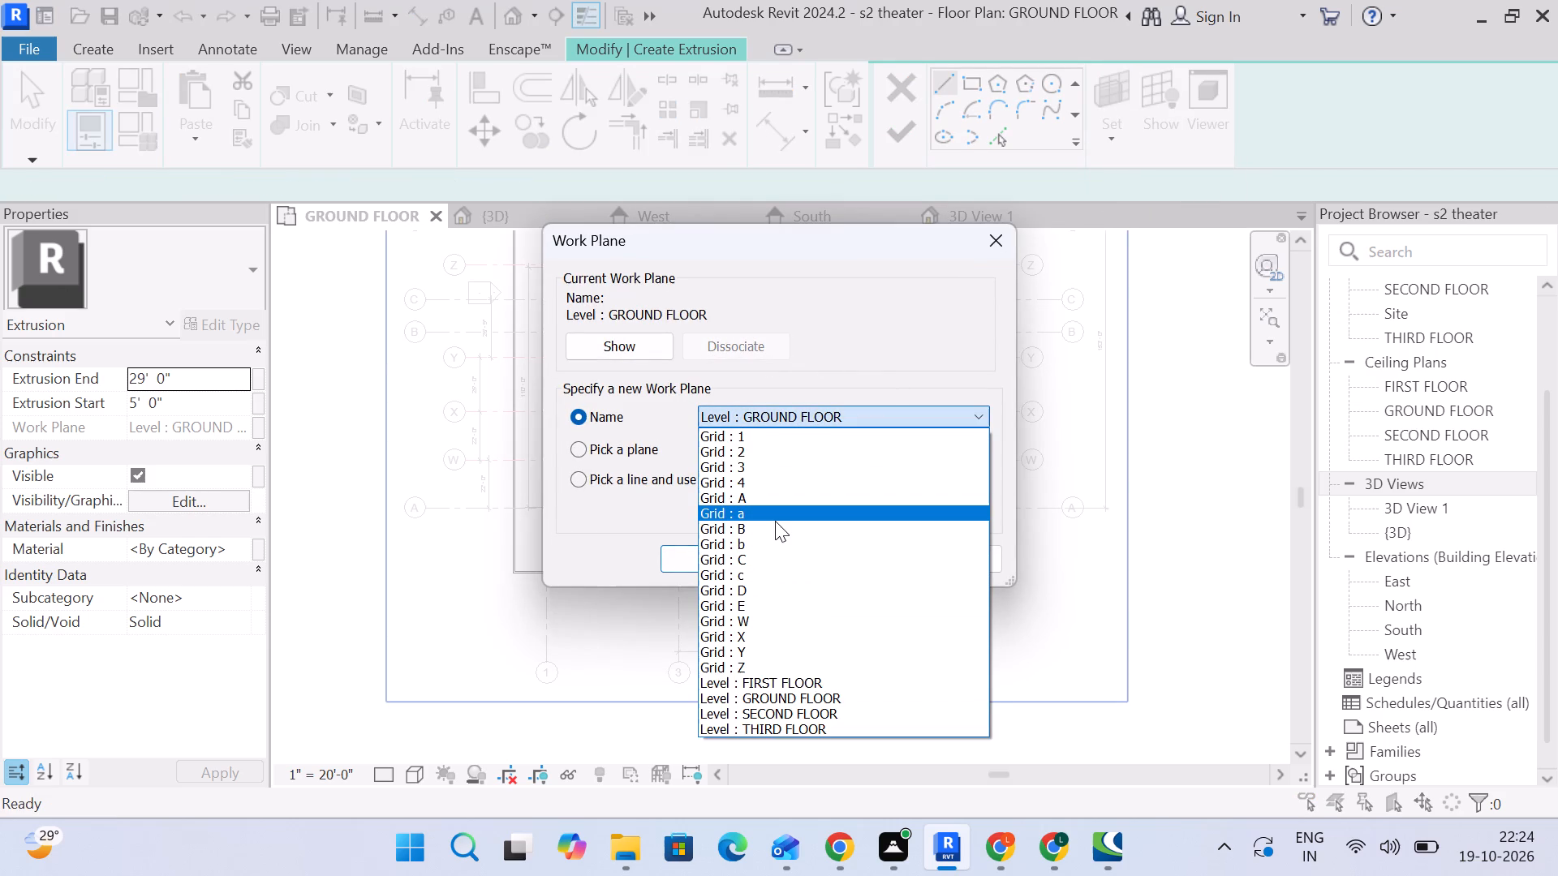
pyautogui.click(775, 521)
pyautogui.click(721, 560)
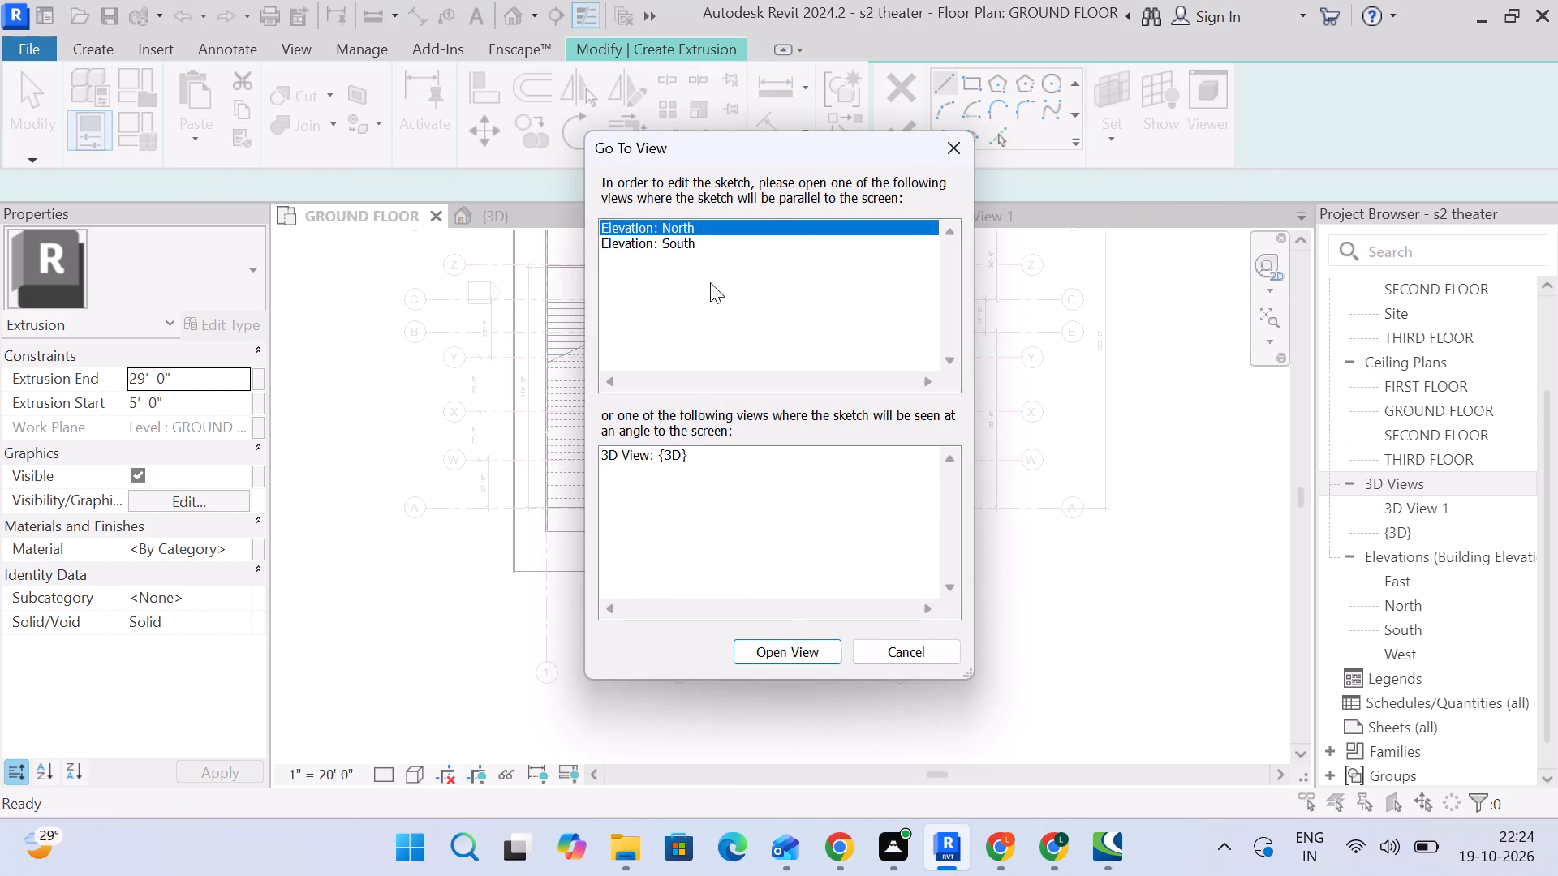
pyautogui.click(678, 246)
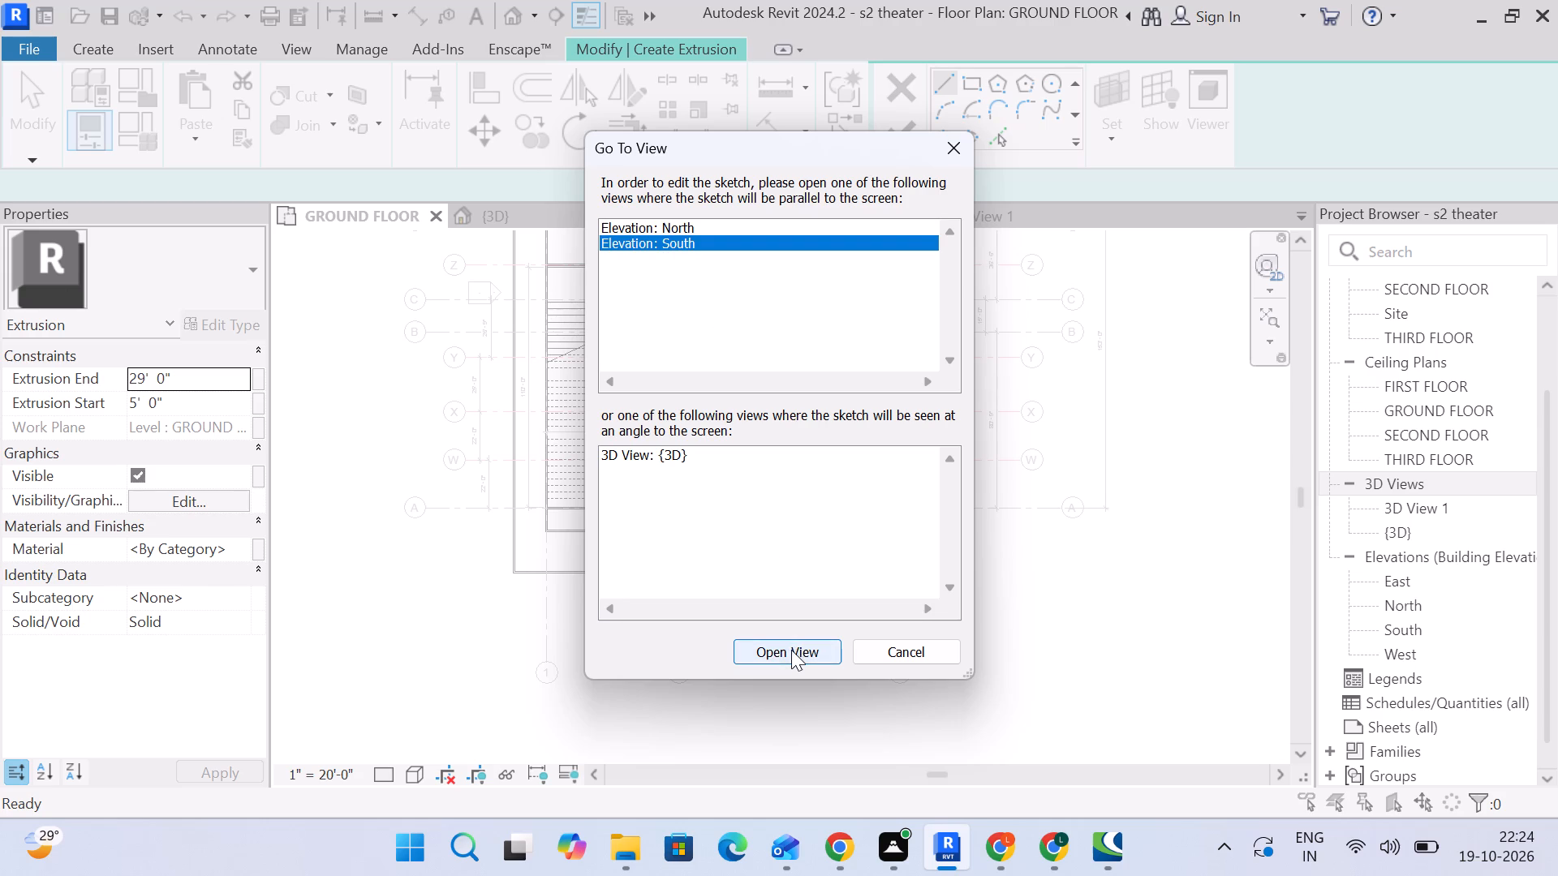
pyautogui.click(791, 650)
# Sketch a vertical line about 4'-11" up the wall face from ground level and a horizontal line about 3'-7 1/2" under the curved model.
pyautogui.scroll(9, 768, 390)
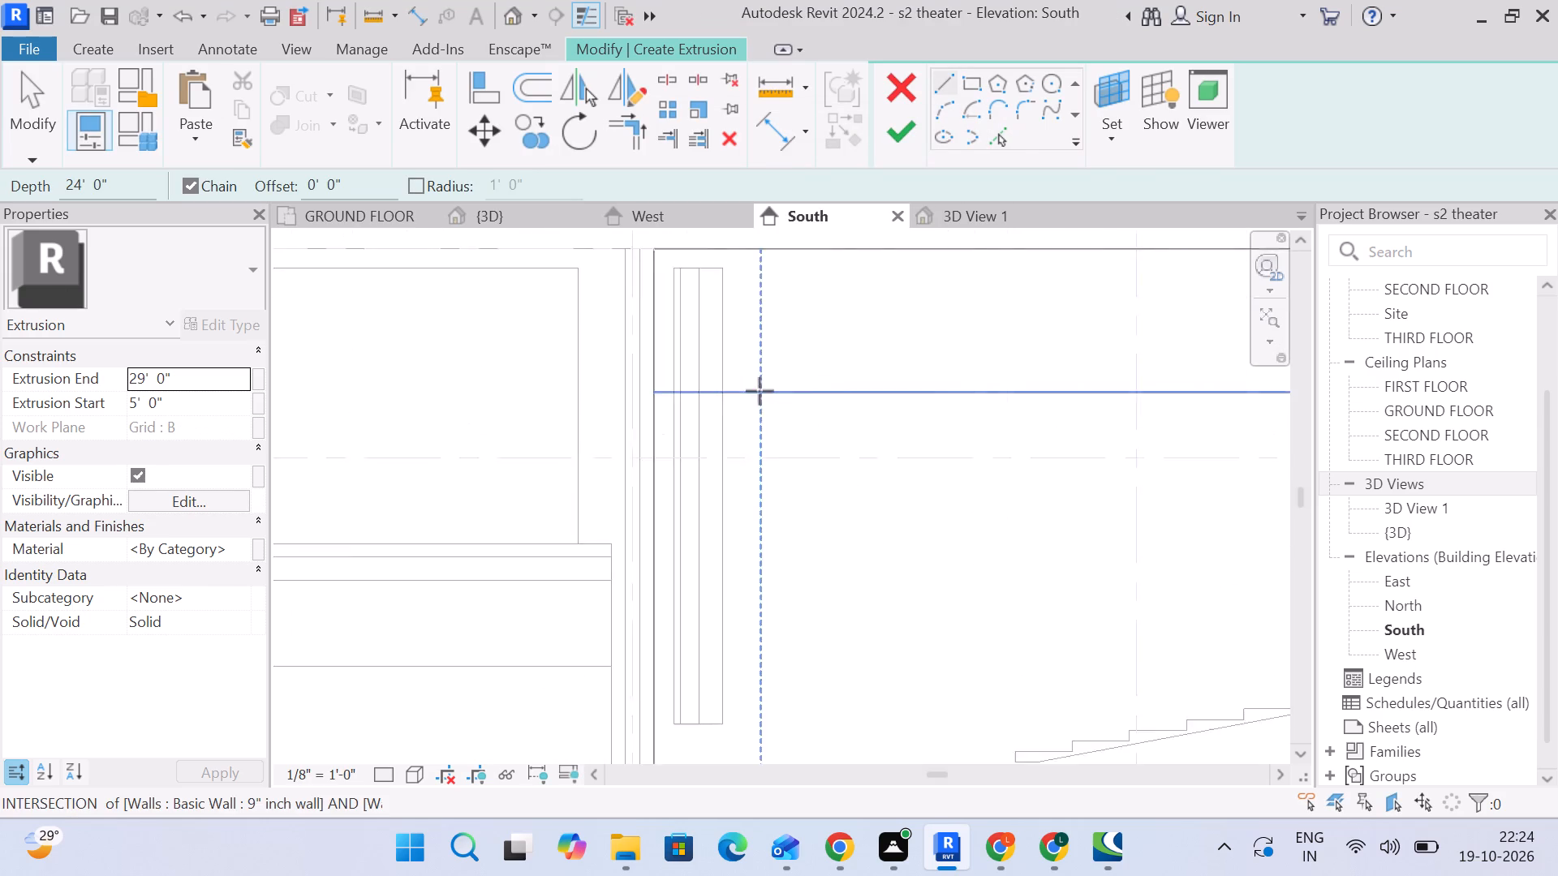
pyautogui.moveTo(845, 572); pyautogui.dragTo(807, 304, button='middle')
pyautogui.scroll(-2, 805, 324)
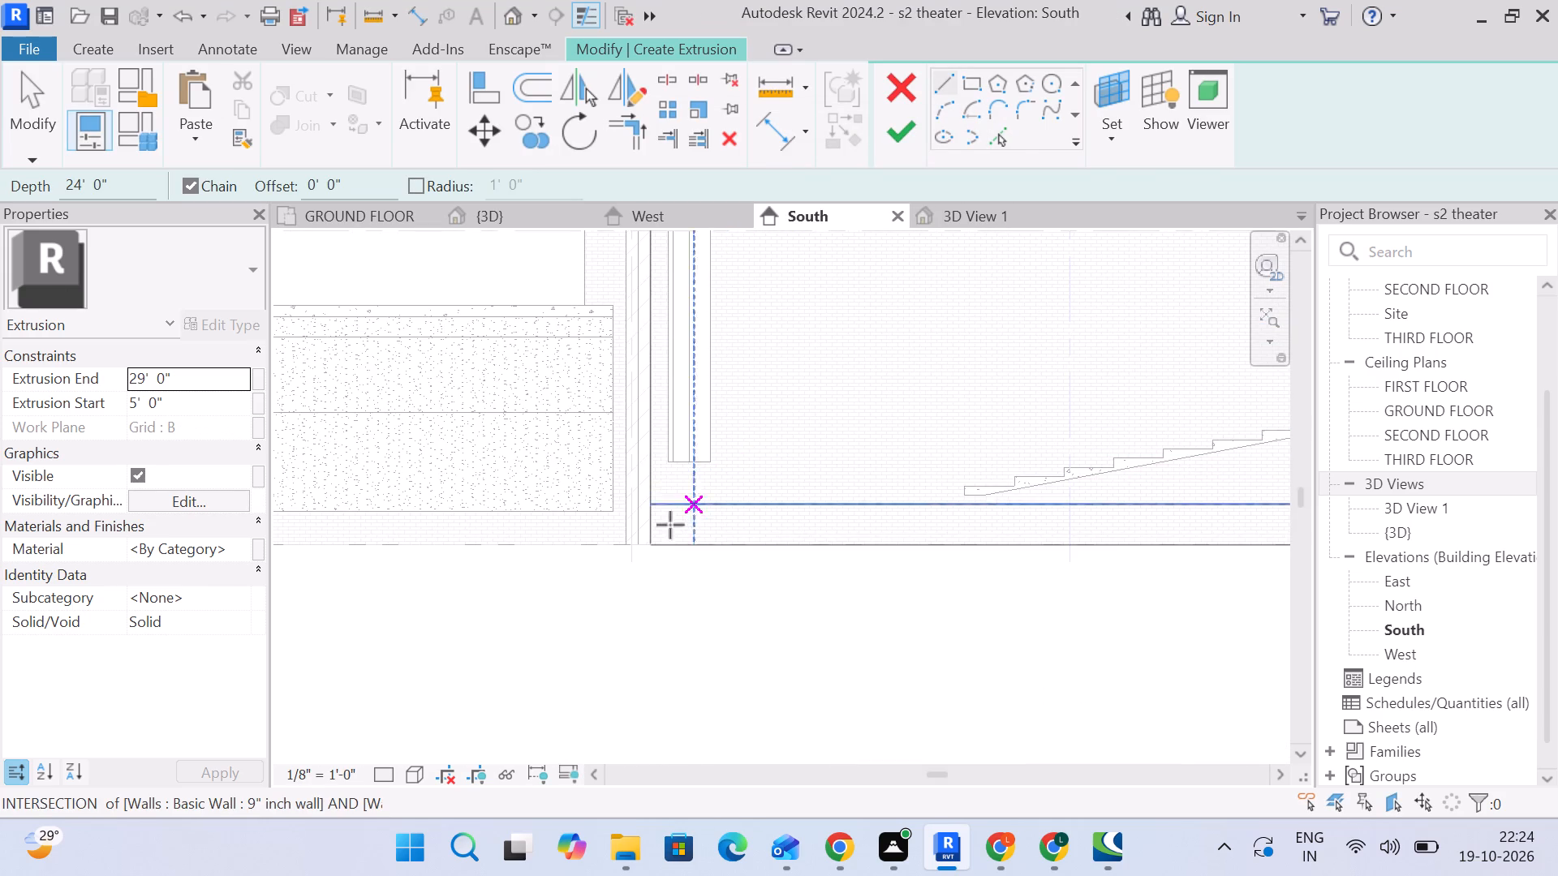
pyautogui.scroll(2, 656, 539)
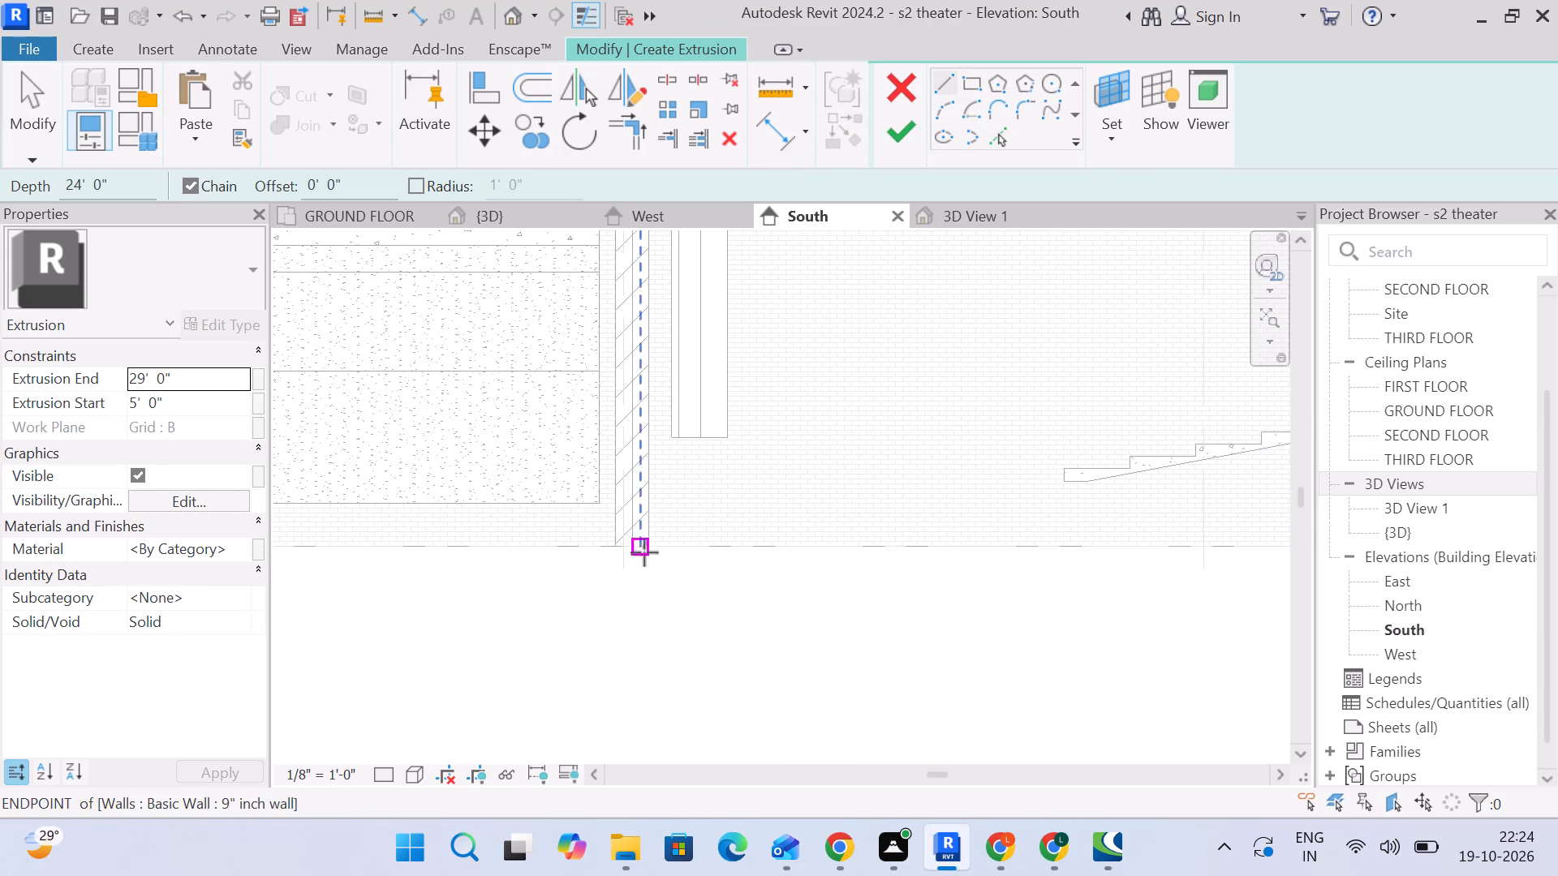
pyautogui.click(649, 544)
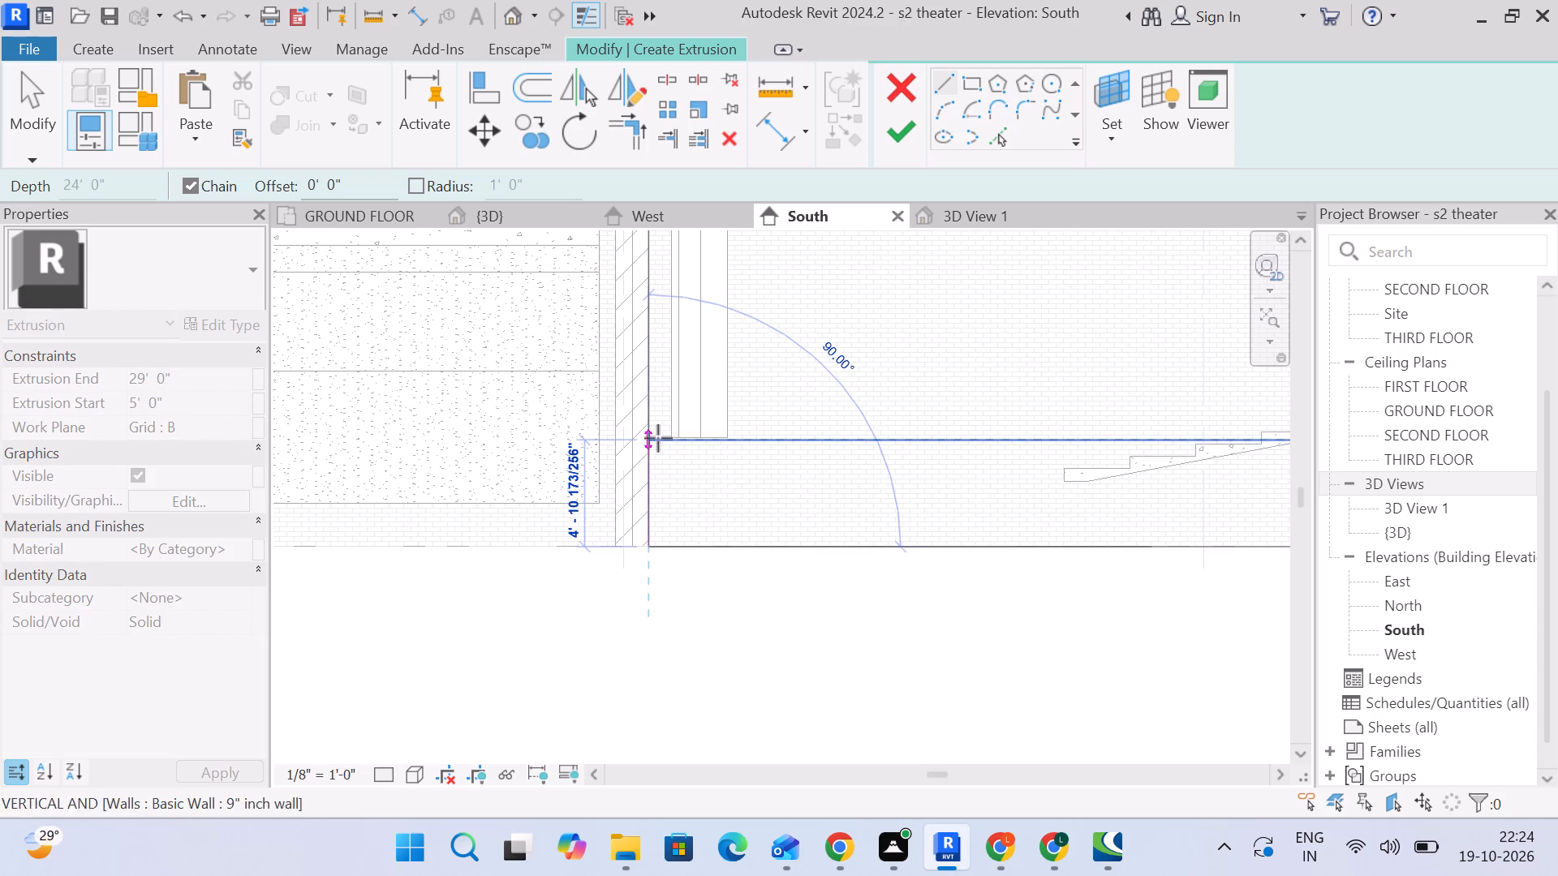
pyautogui.click(655, 438)
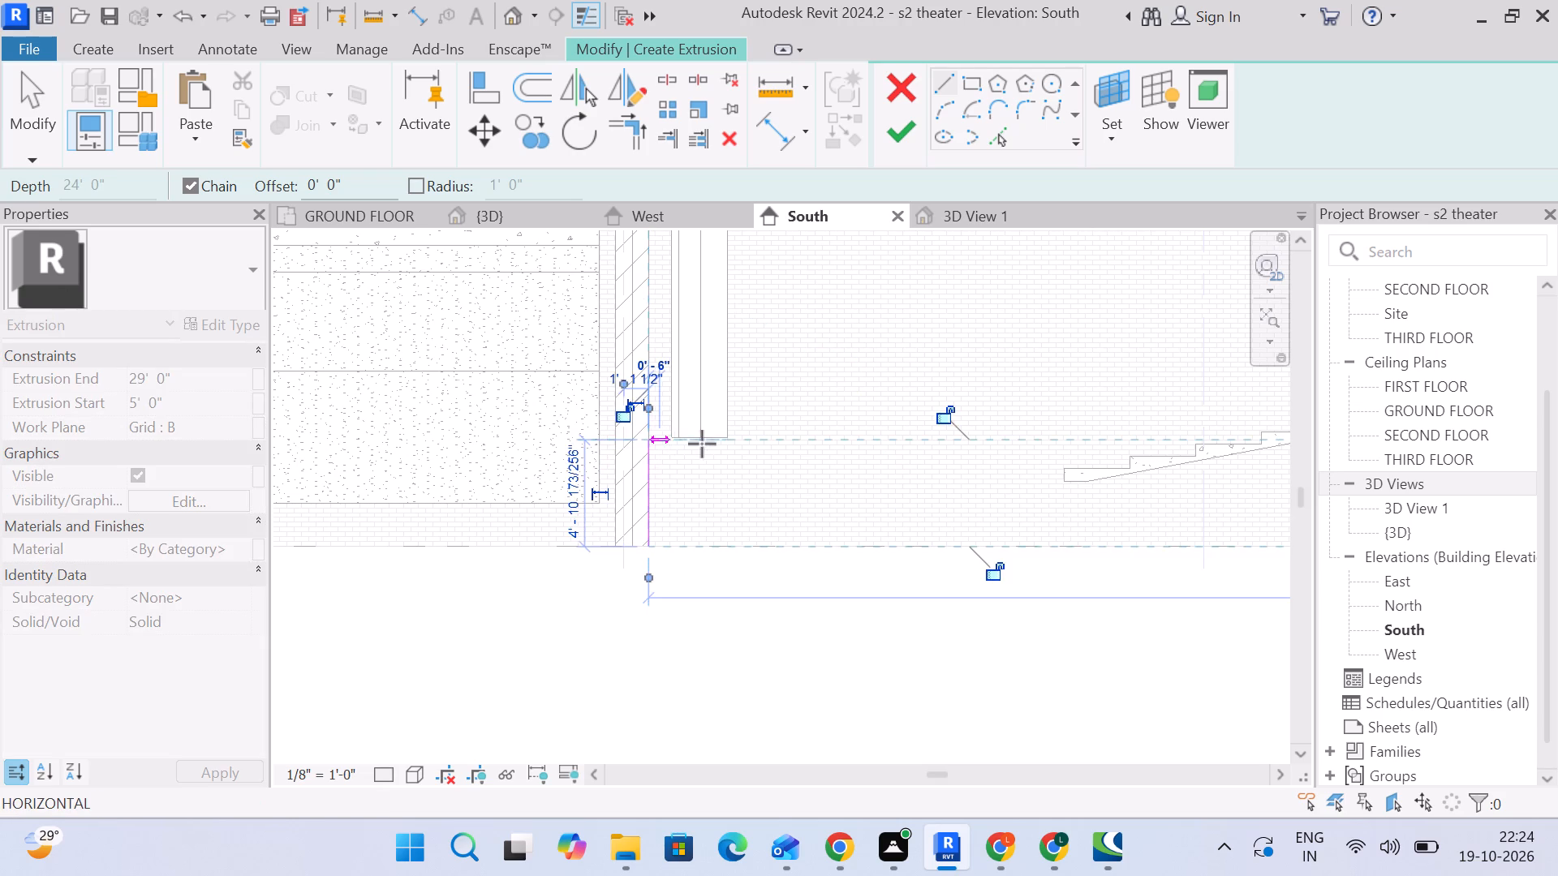
pyautogui.scroll(10, 729, 438)
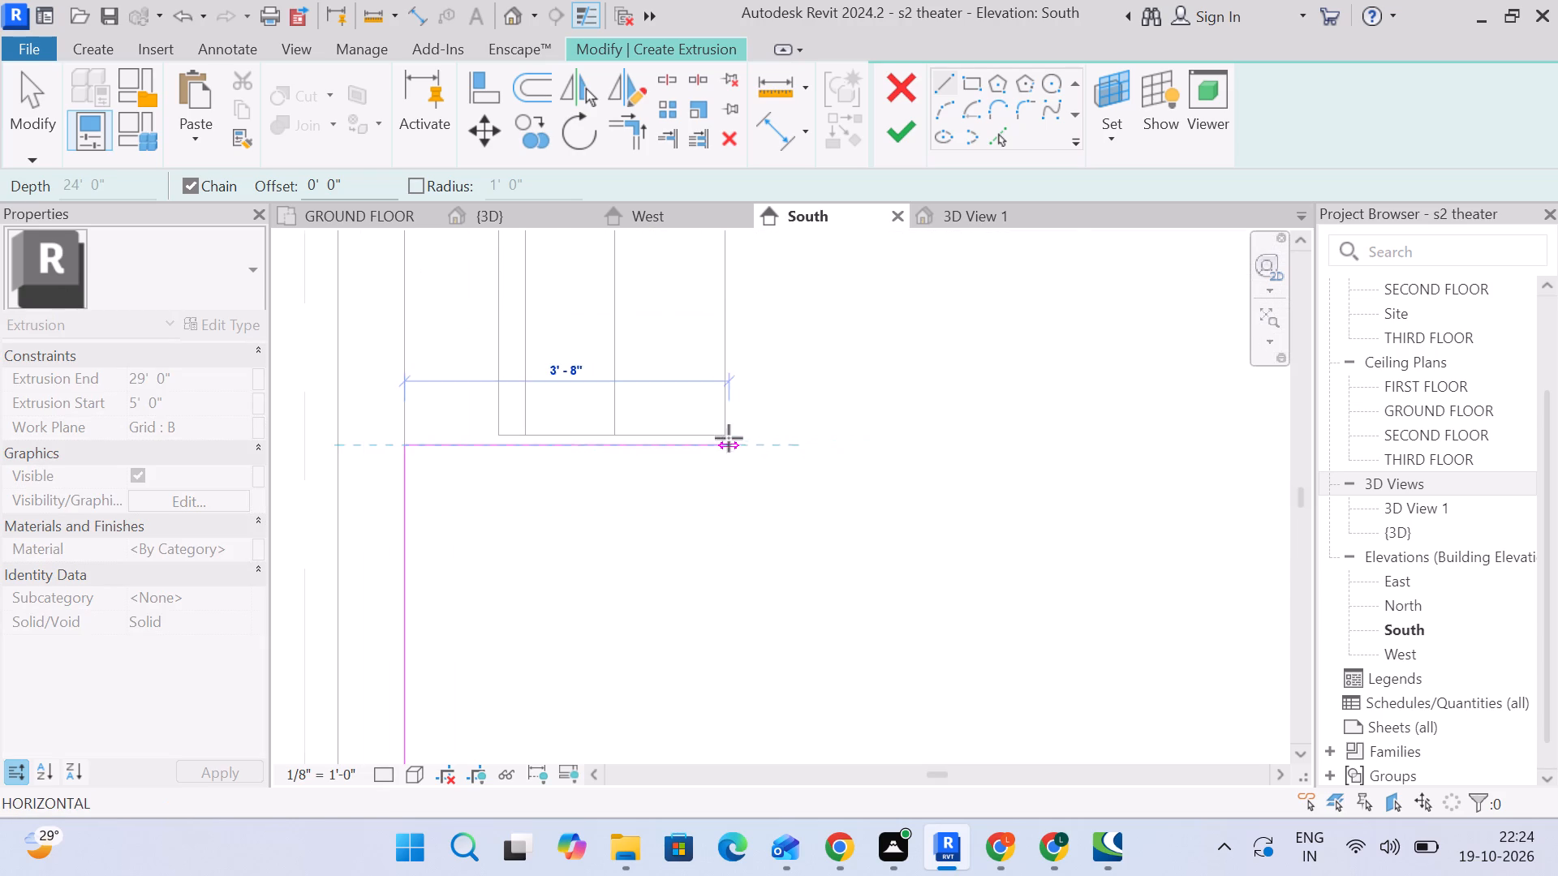
pyautogui.click(725, 447)
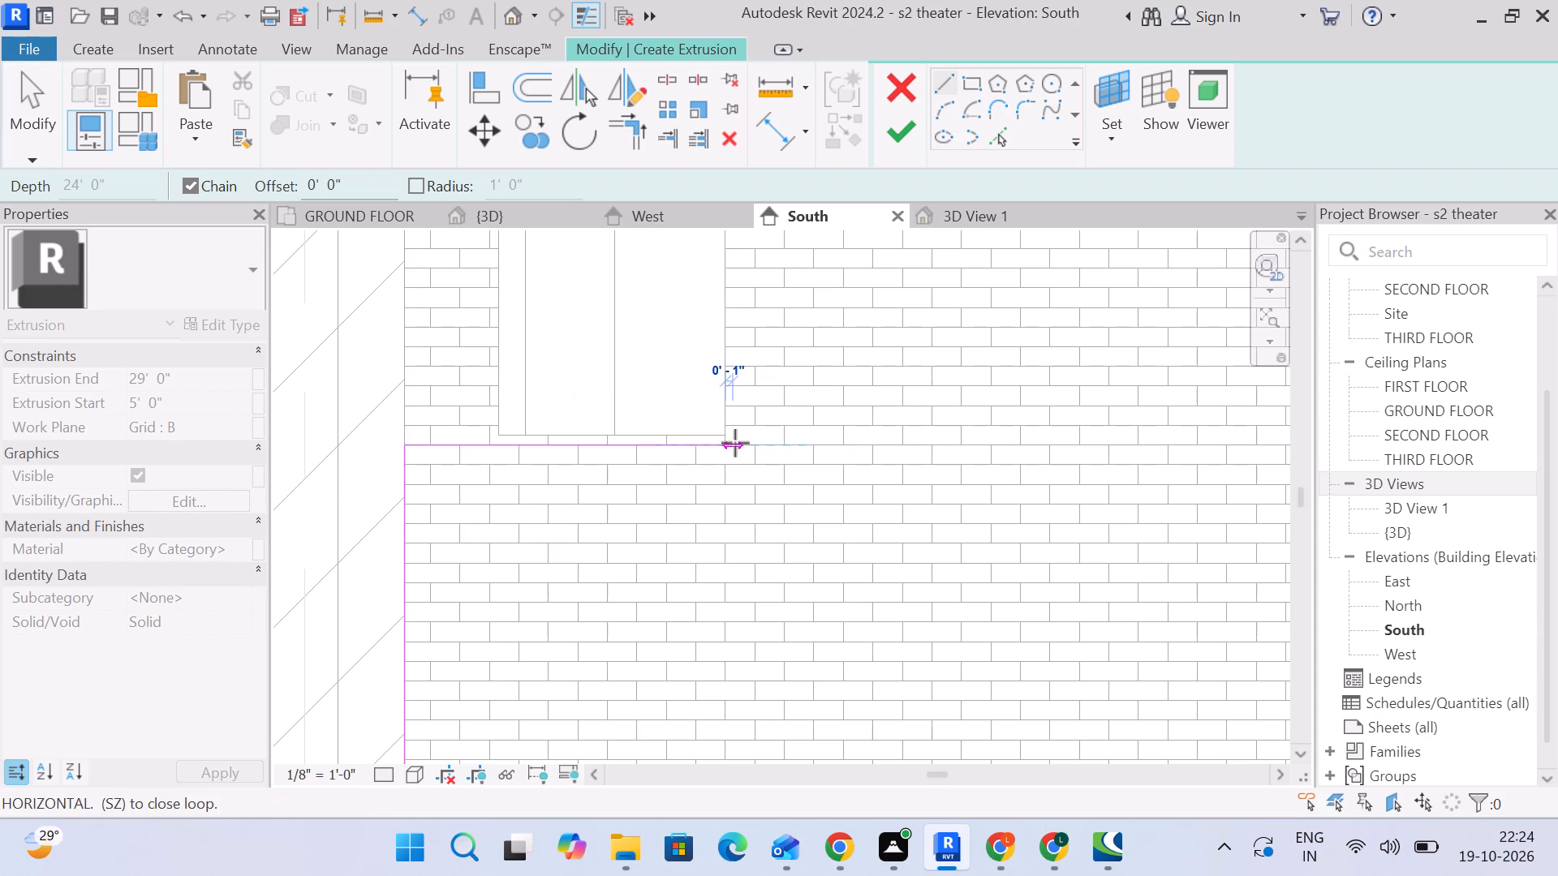
pyautogui.press('Escape')
pyautogui.press('Escape')
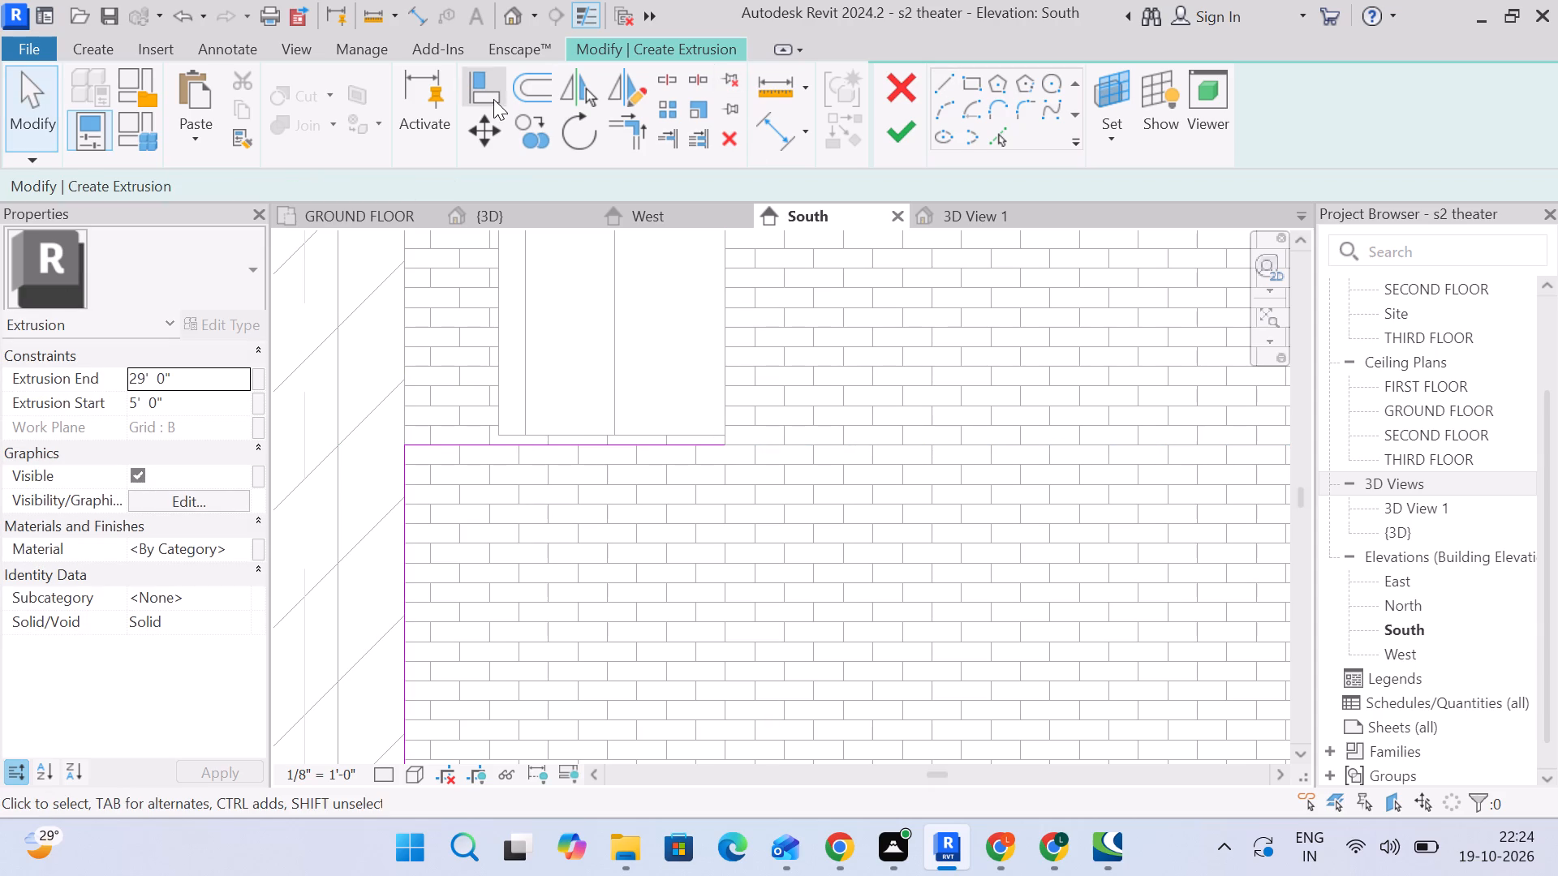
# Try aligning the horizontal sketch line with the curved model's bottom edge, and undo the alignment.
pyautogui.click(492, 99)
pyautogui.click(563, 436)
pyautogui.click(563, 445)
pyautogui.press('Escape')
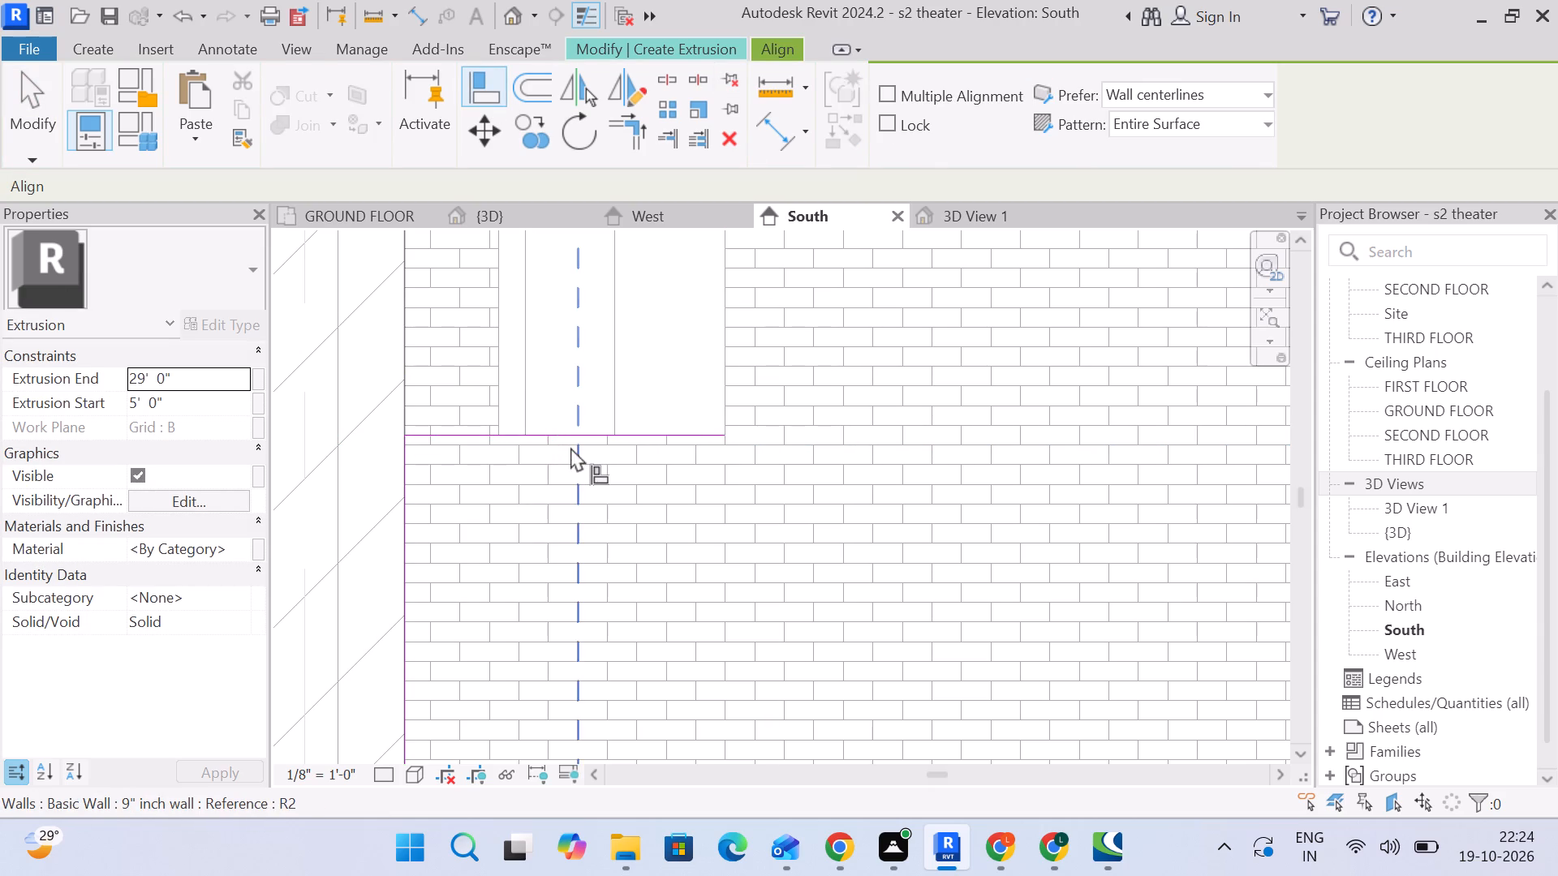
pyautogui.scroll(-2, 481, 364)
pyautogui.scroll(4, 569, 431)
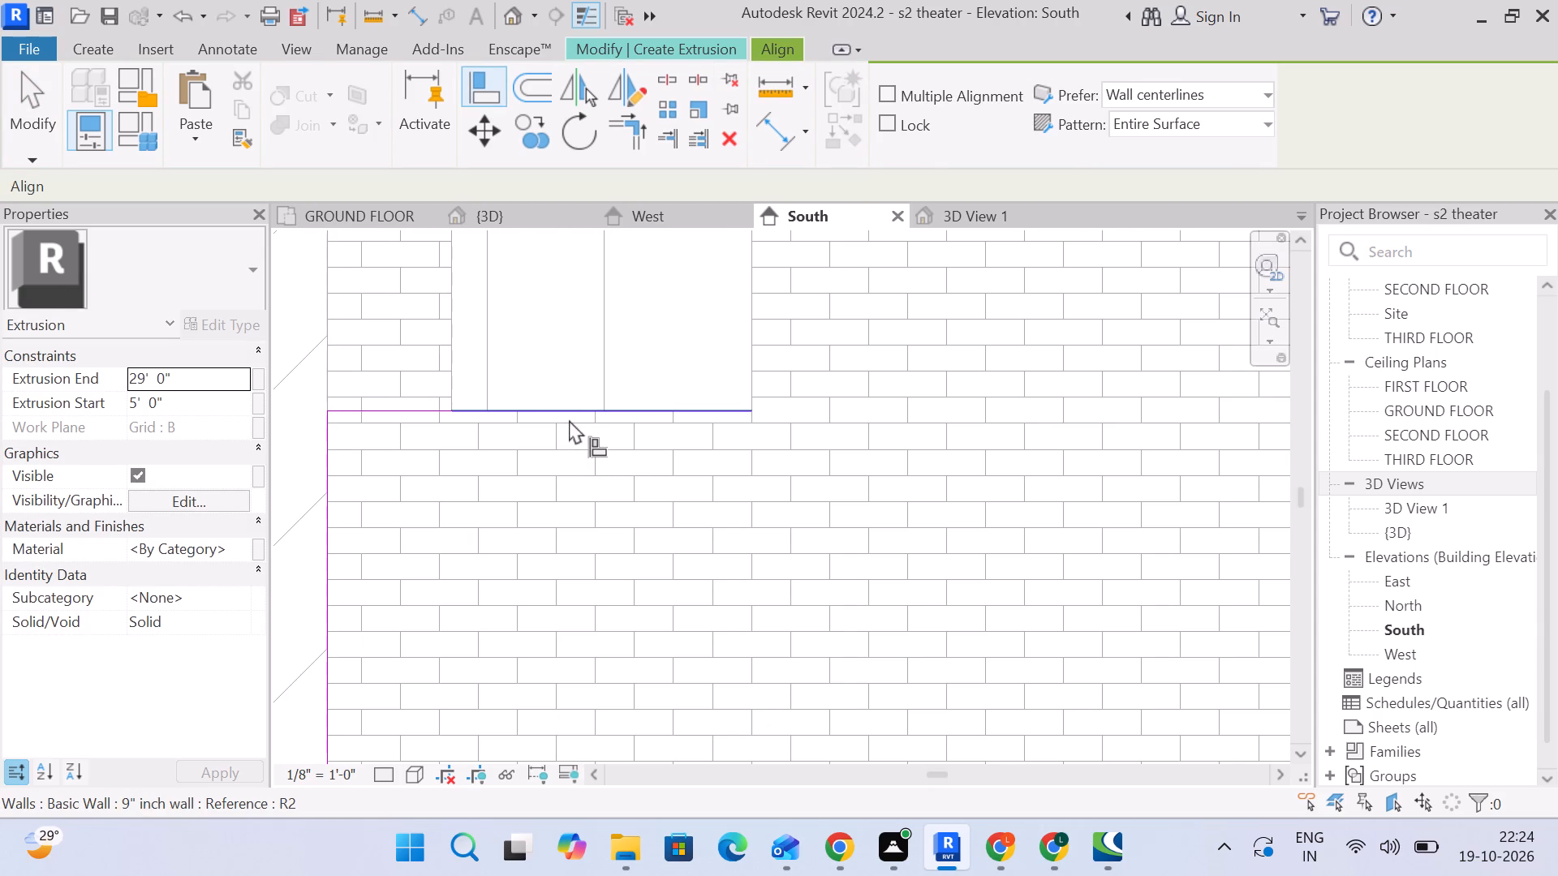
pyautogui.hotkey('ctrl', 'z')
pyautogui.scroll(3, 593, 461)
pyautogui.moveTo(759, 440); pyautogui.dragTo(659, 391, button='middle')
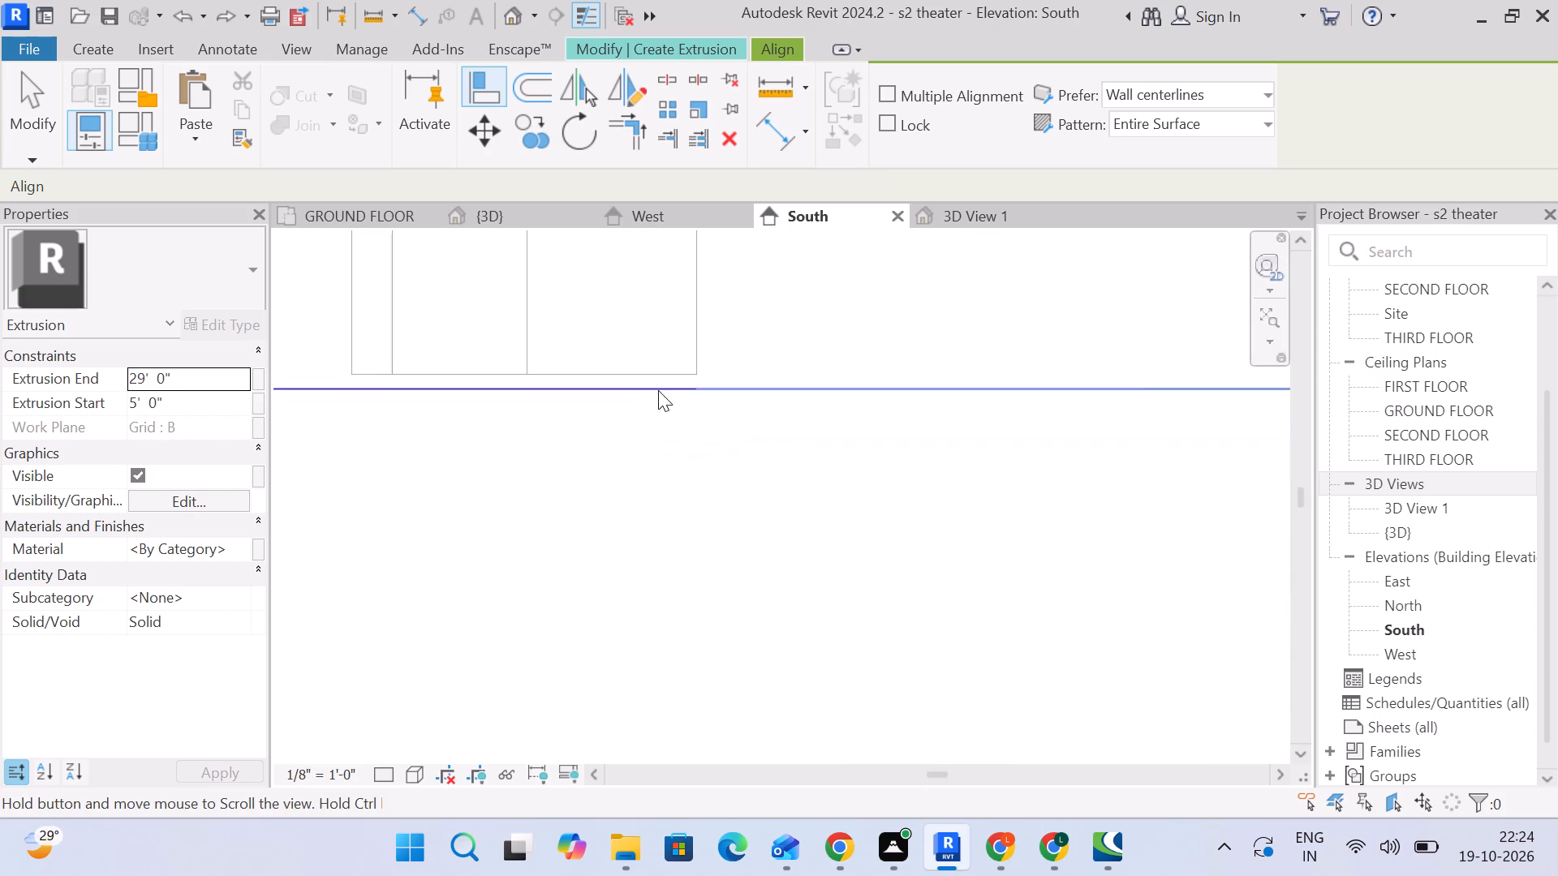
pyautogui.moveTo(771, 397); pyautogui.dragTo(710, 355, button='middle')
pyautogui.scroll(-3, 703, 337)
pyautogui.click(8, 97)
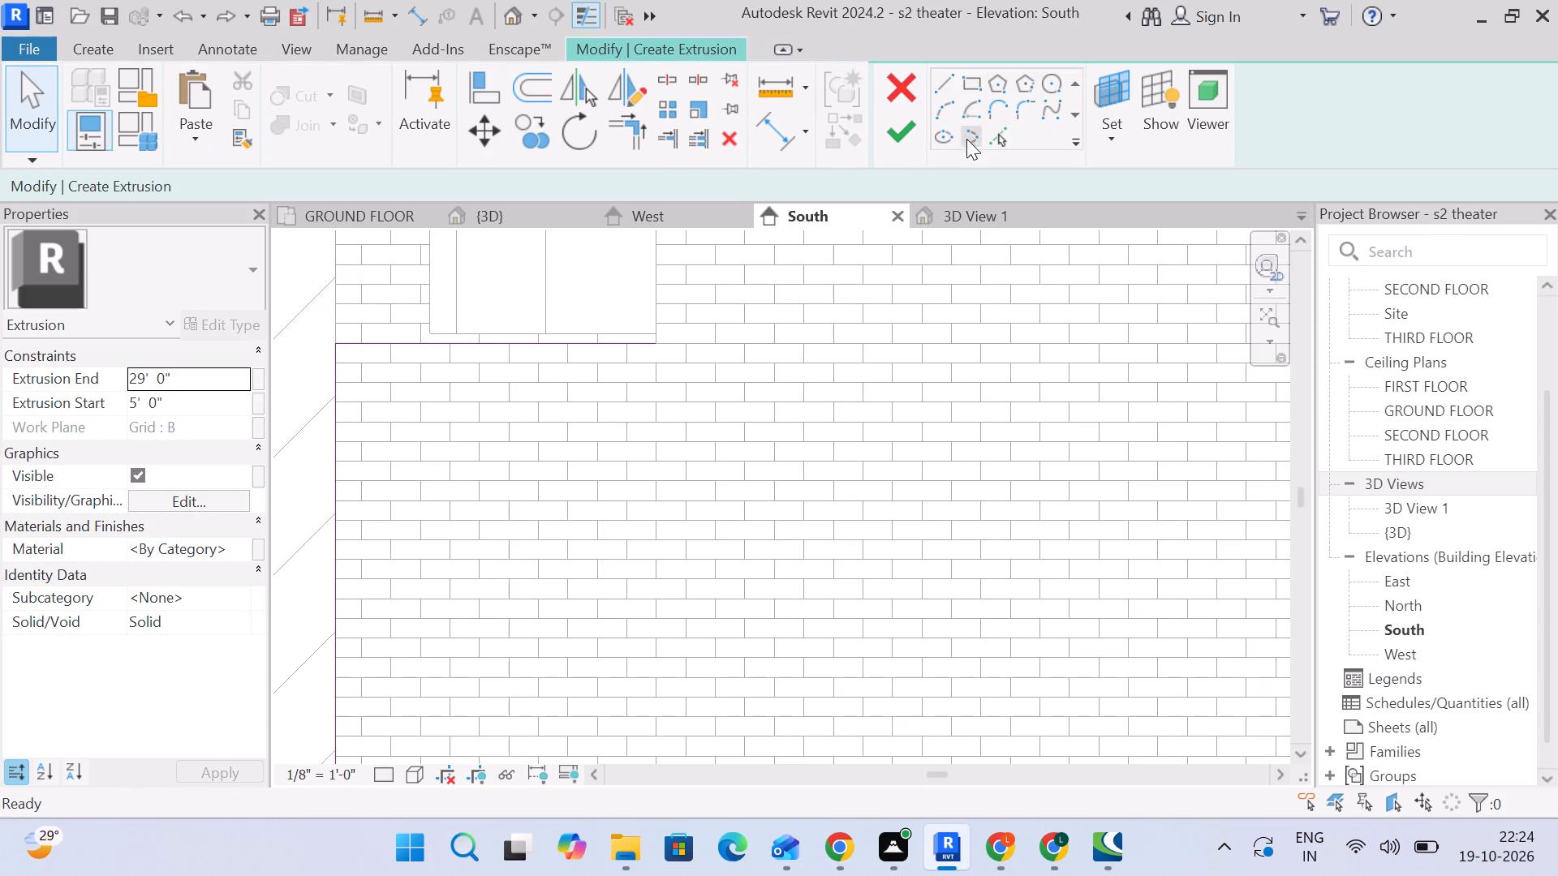
# Sketch the profile's base along ground level from the wall face, about 3'-7 1/2" plus a second segment beyond the curved model's edge.
pyautogui.click(949, 87)
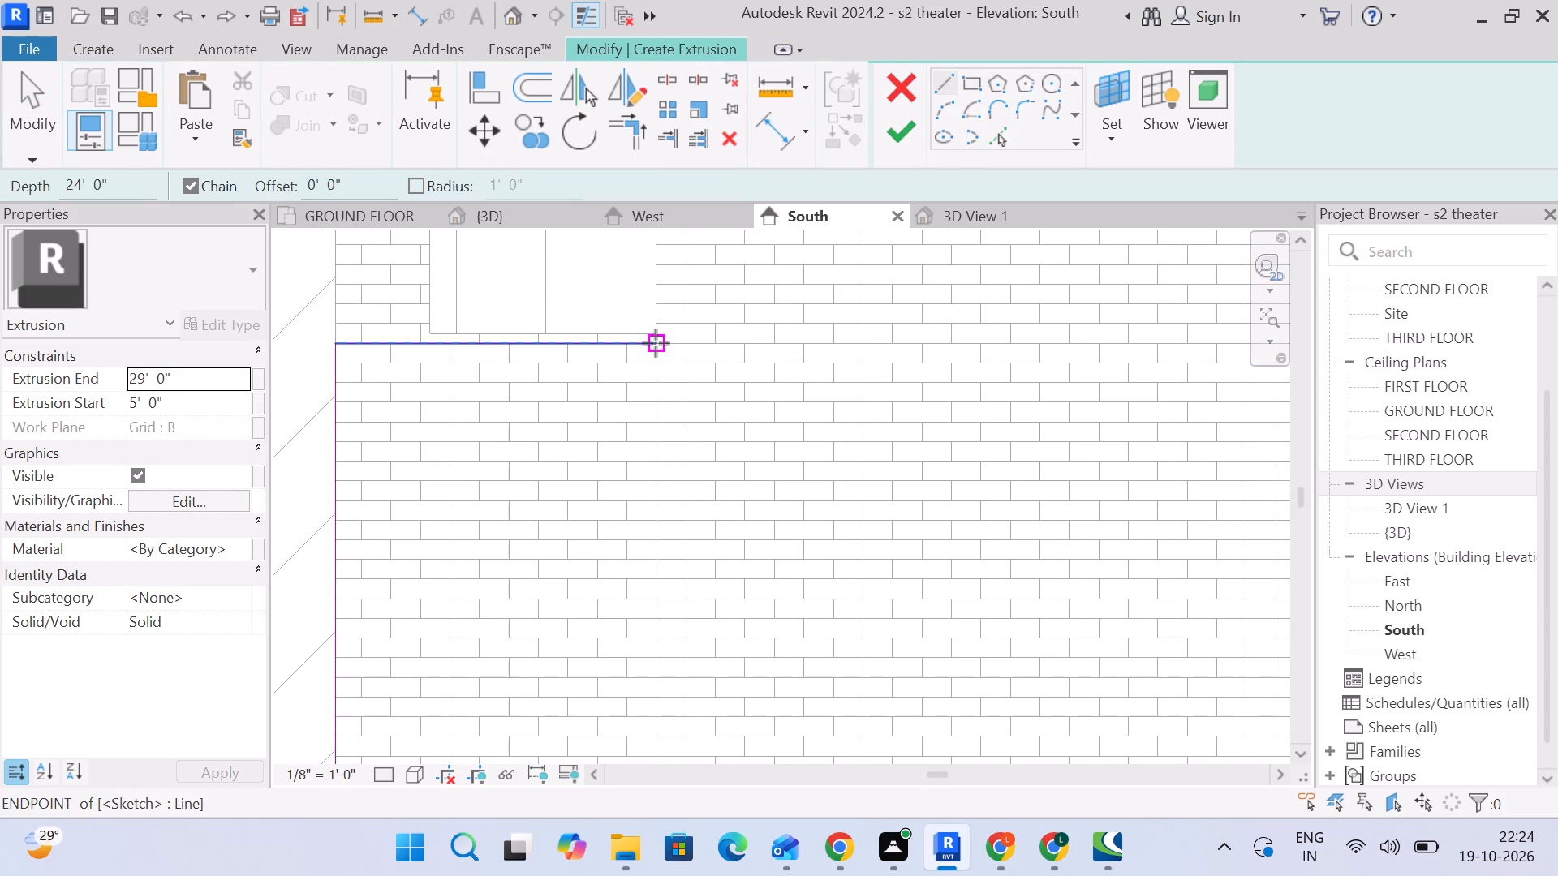
pyautogui.scroll(-2, 731, 447)
pyautogui.moveTo(716, 430); pyautogui.dragTo(620, 332, button='middle')
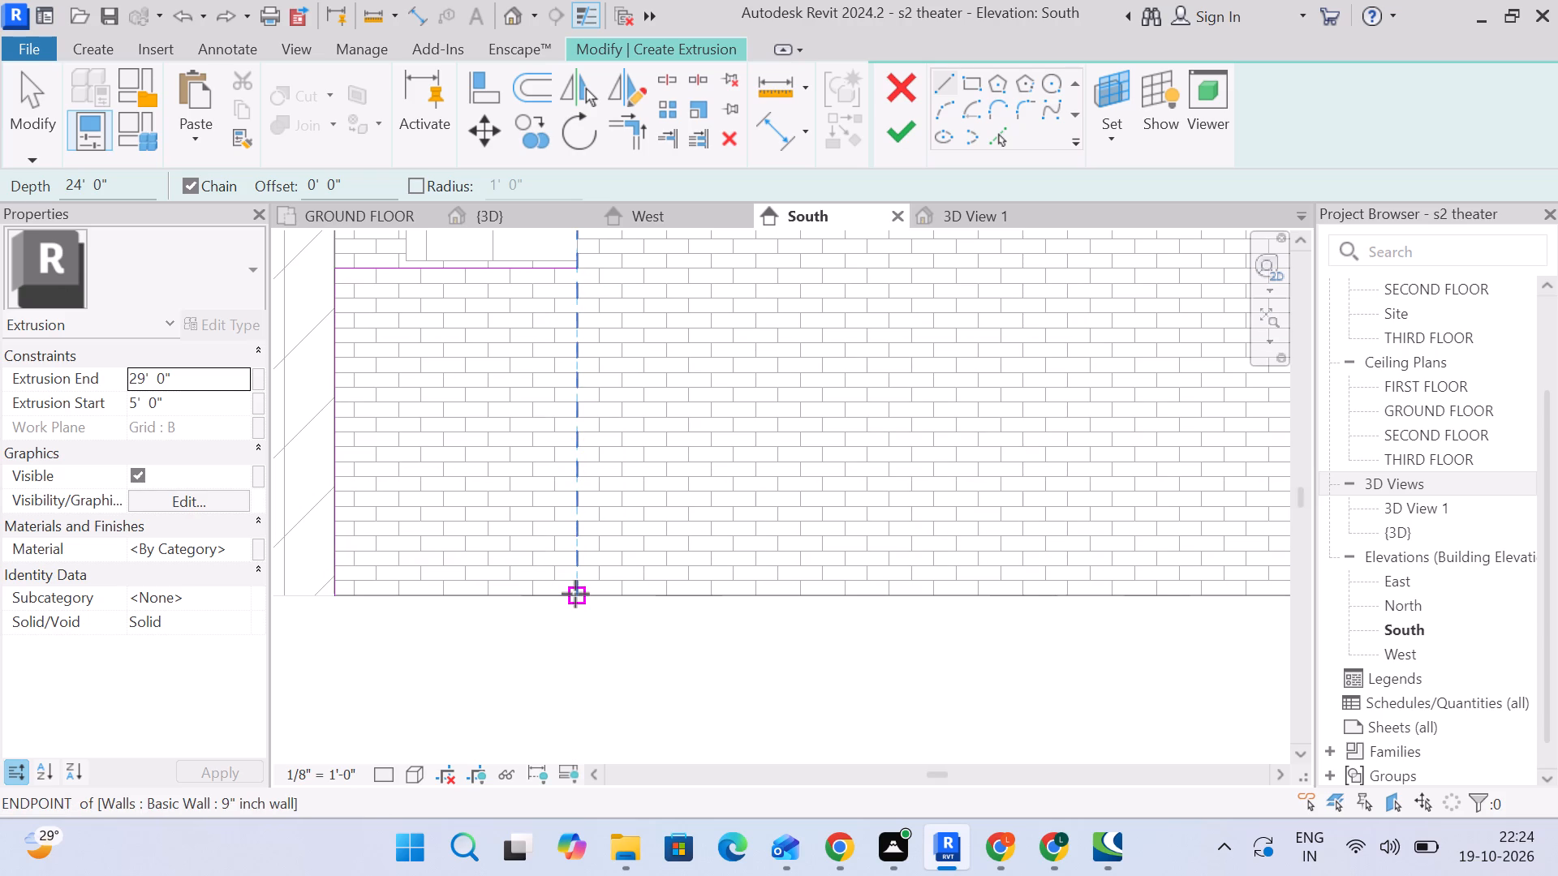
pyautogui.moveTo(331, 599); pyautogui.dragTo(363, 599)
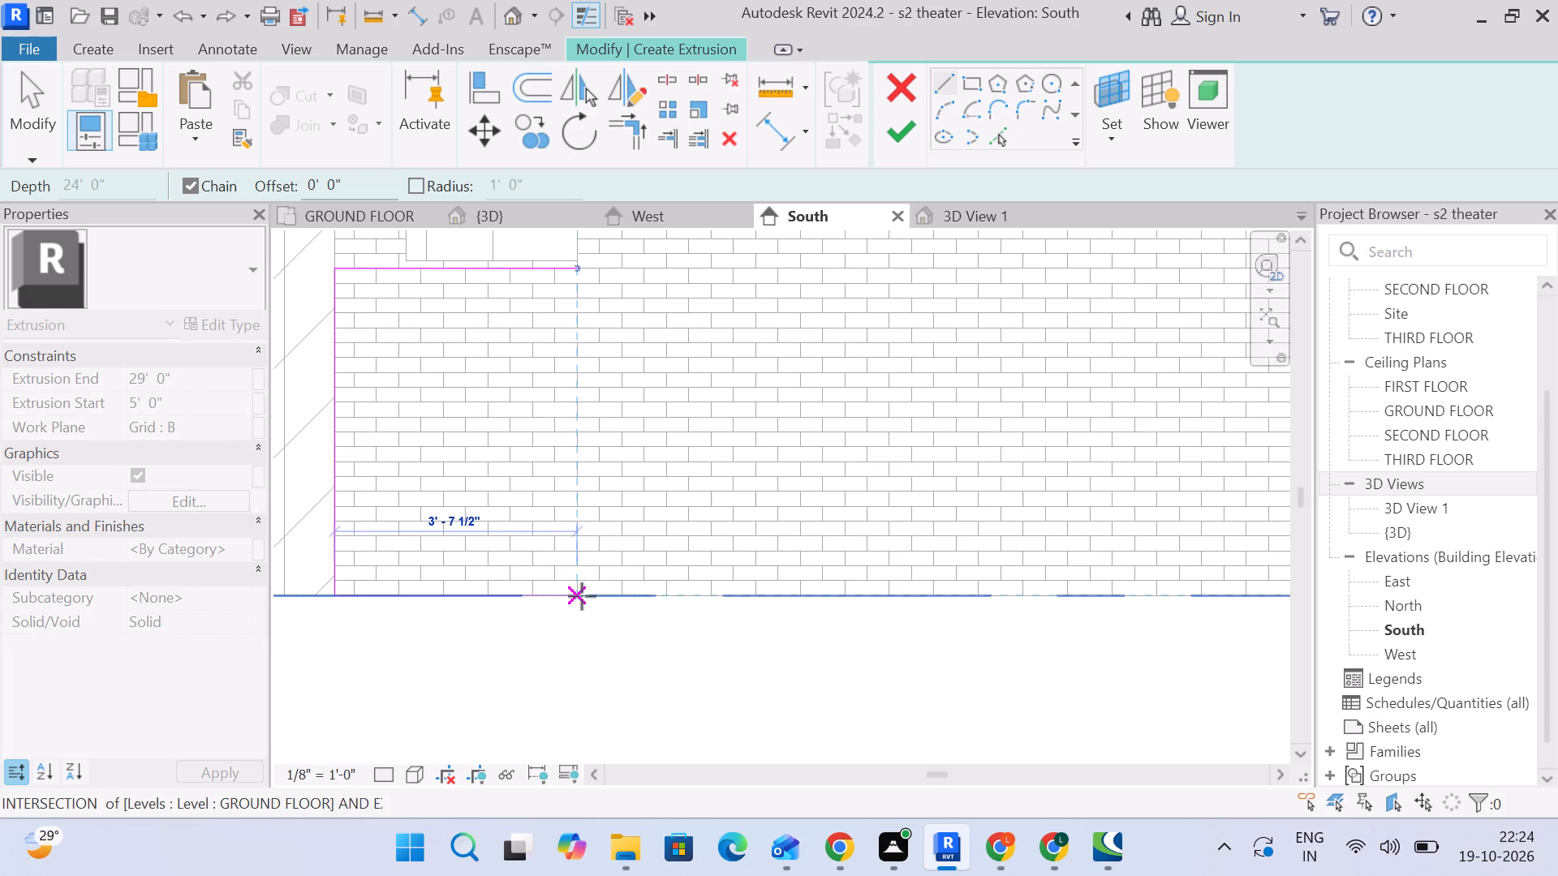
pyautogui.click(582, 595)
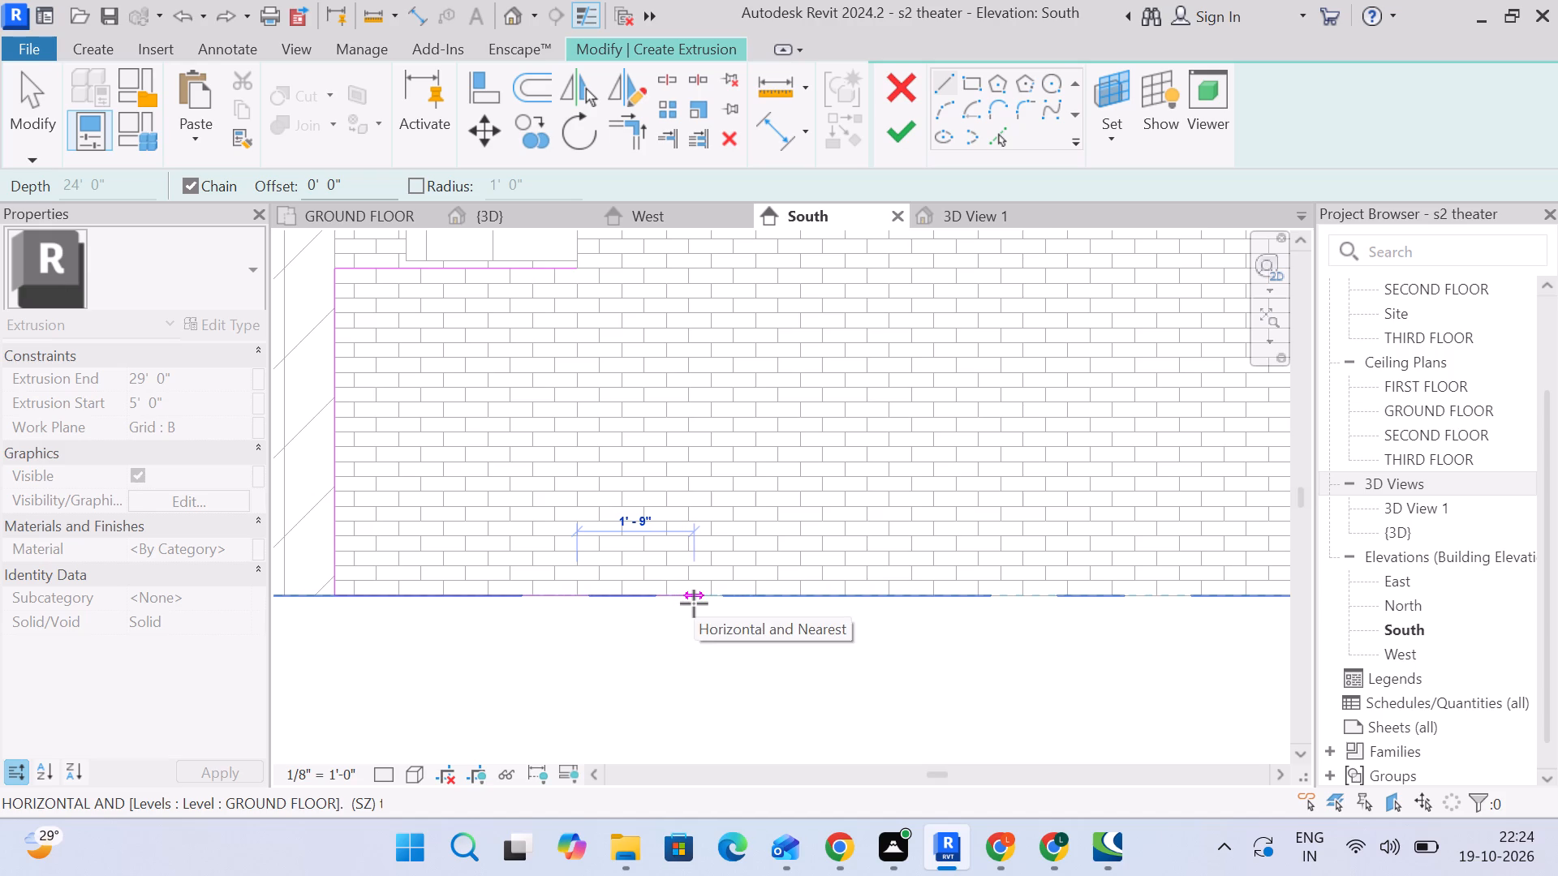
pyautogui.scroll(-4, 698, 605)
pyautogui.moveTo(691, 605); pyautogui.dragTo(556, 610, button='middle')
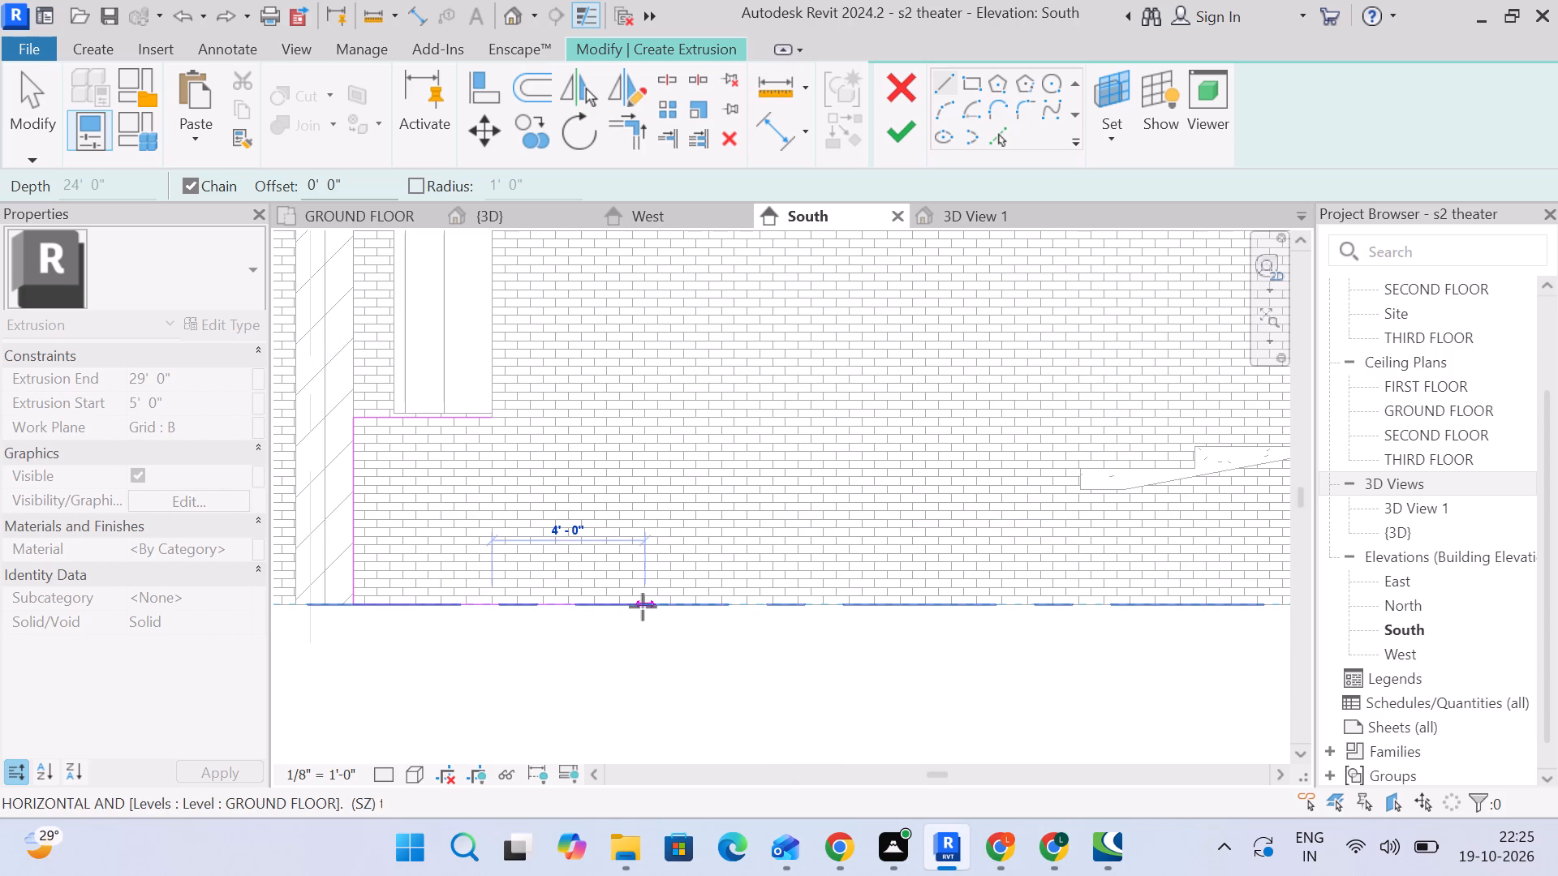
pyautogui.scroll(3, 605, 607)
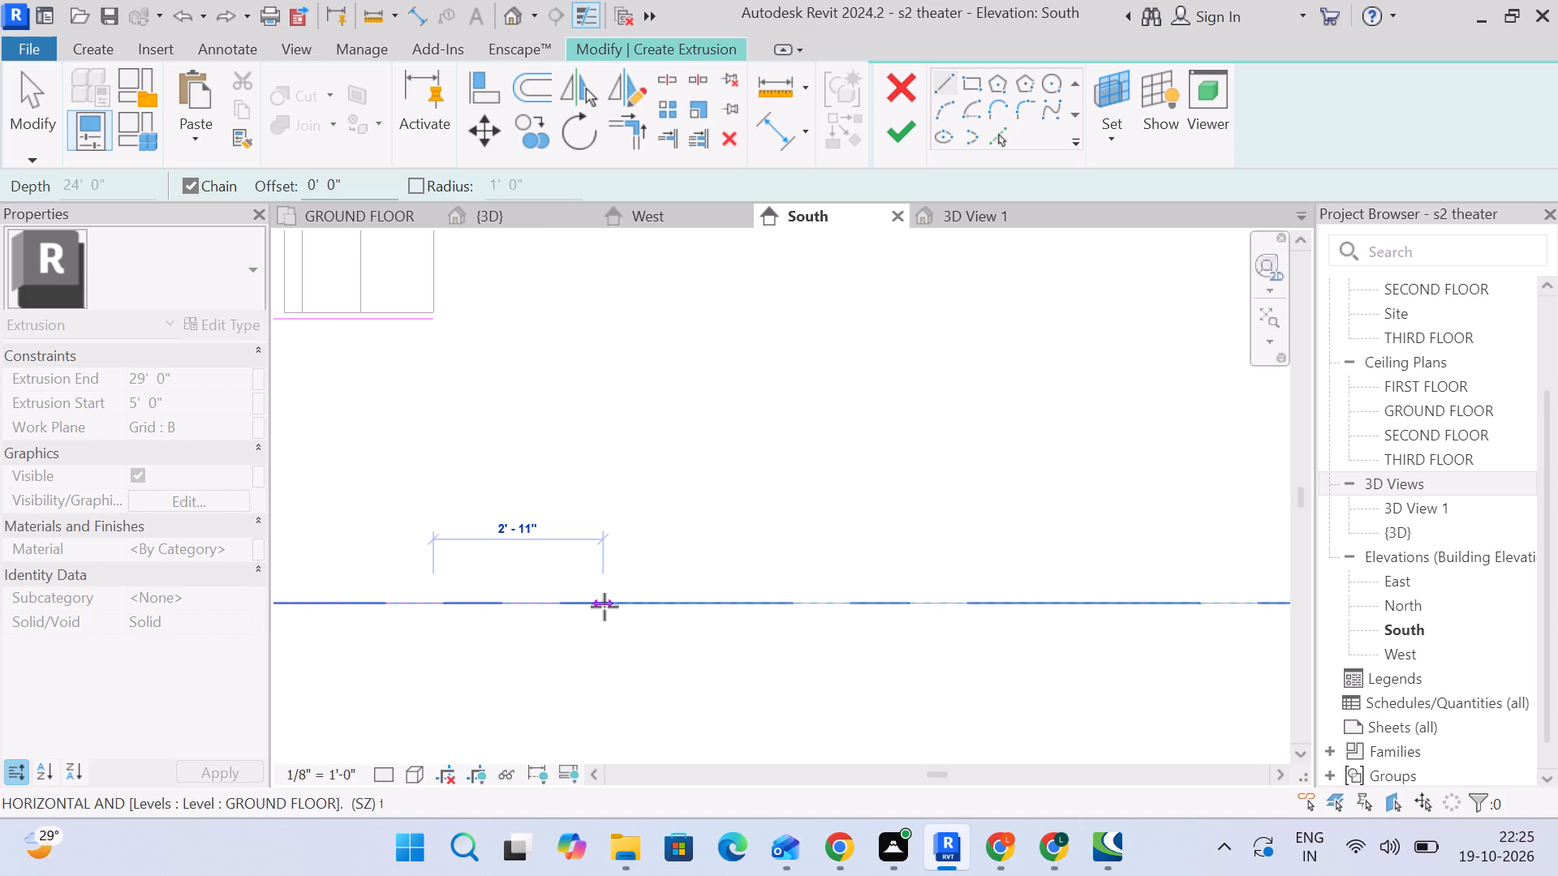
pyautogui.click(626, 607)
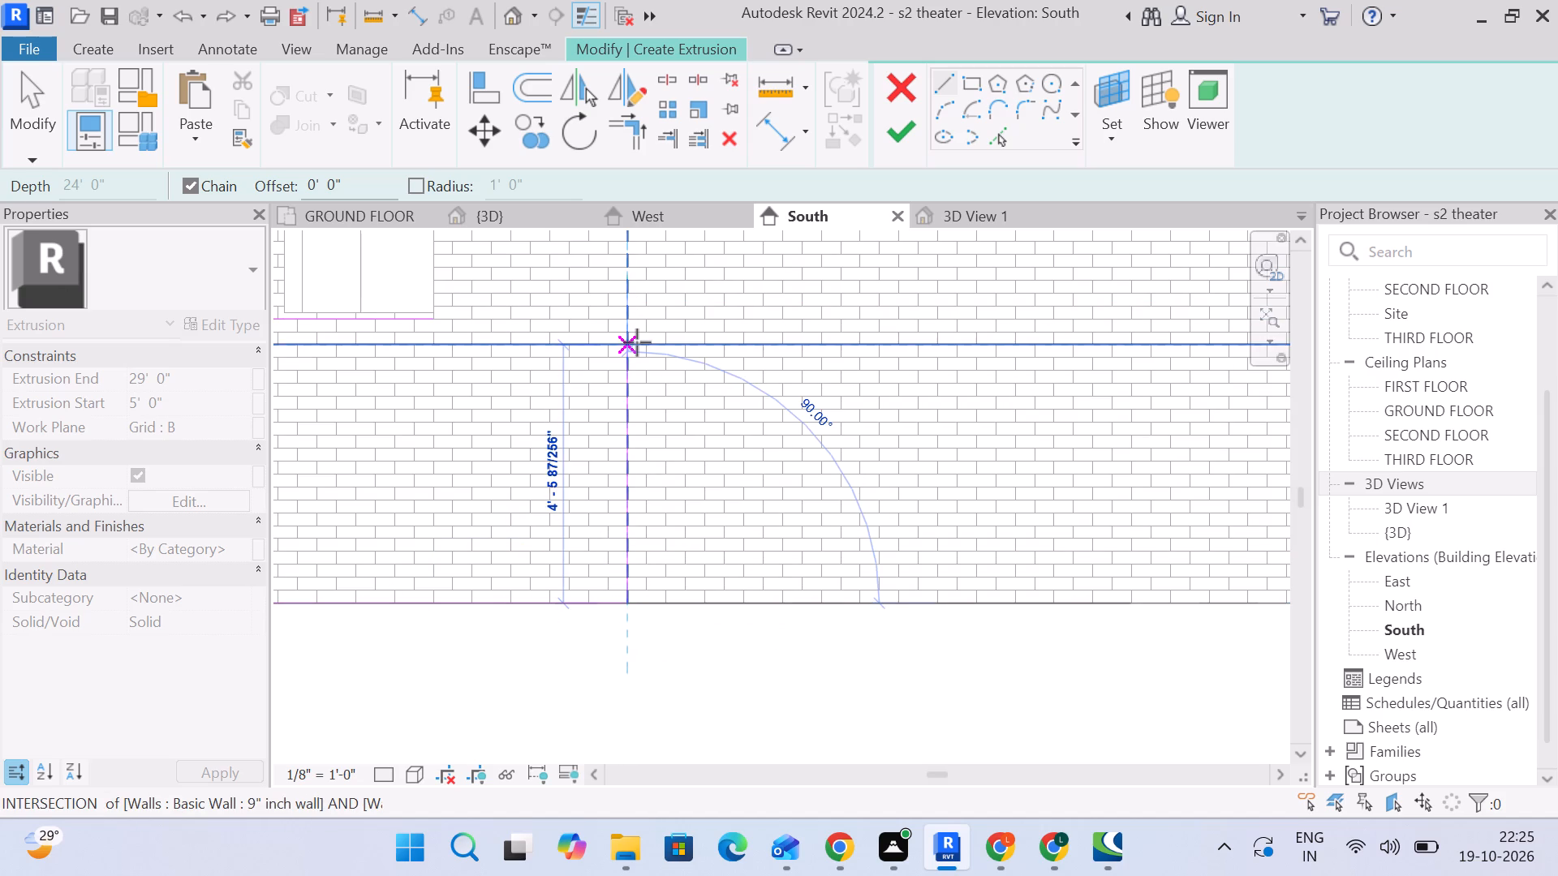
# Close the profile with a vertical line about 3'-6" high from the base's end and a sloped line to the upper horizontal line's end.
pyautogui.scroll(-3, 631, 391)
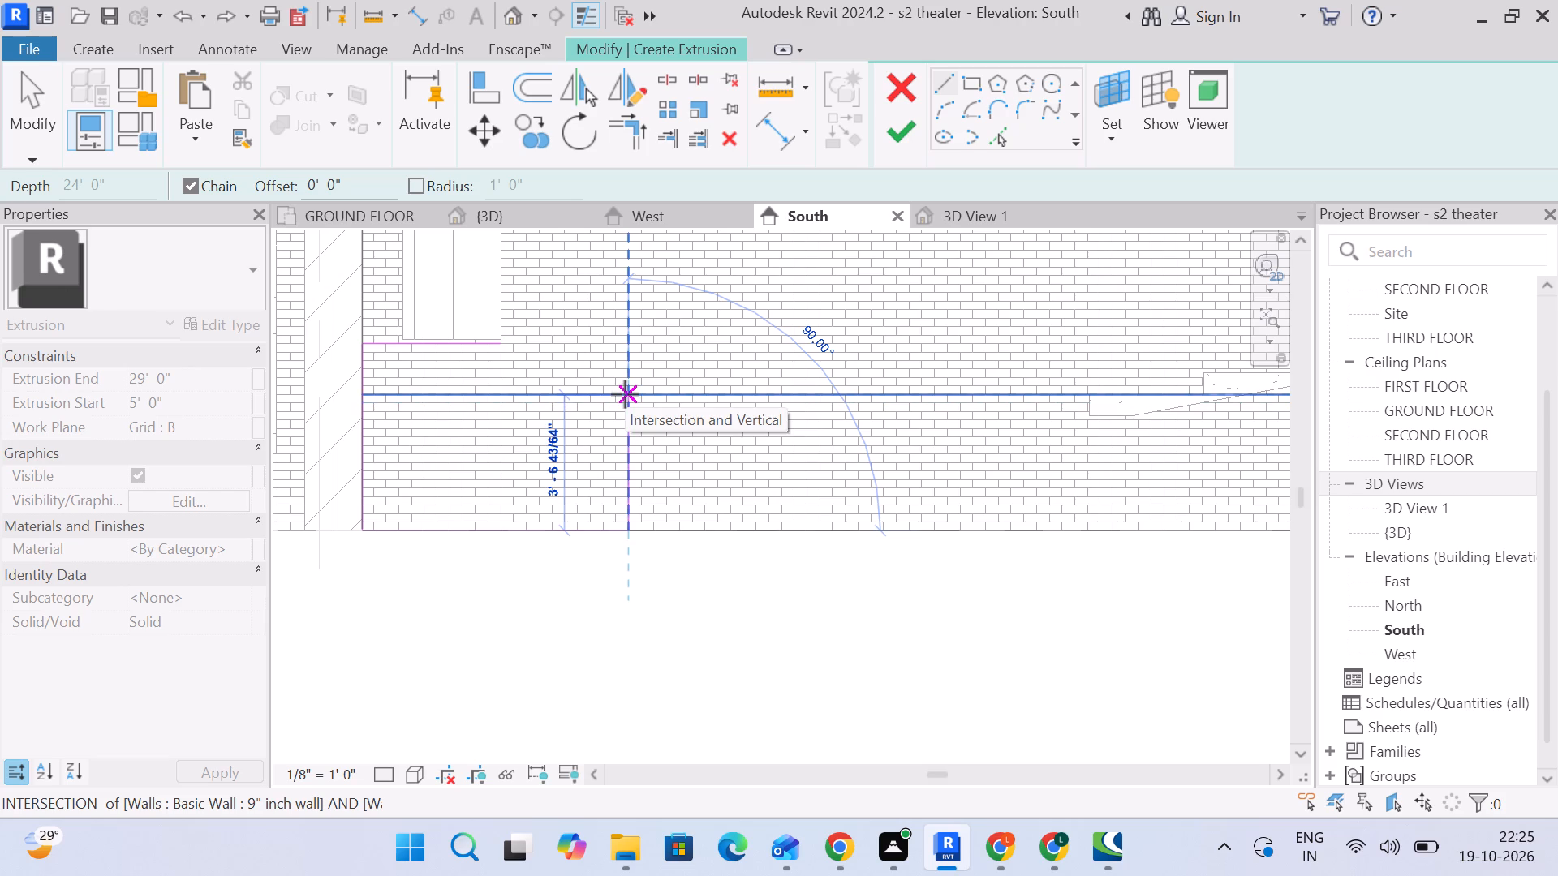
pyautogui.scroll(5, 625, 393)
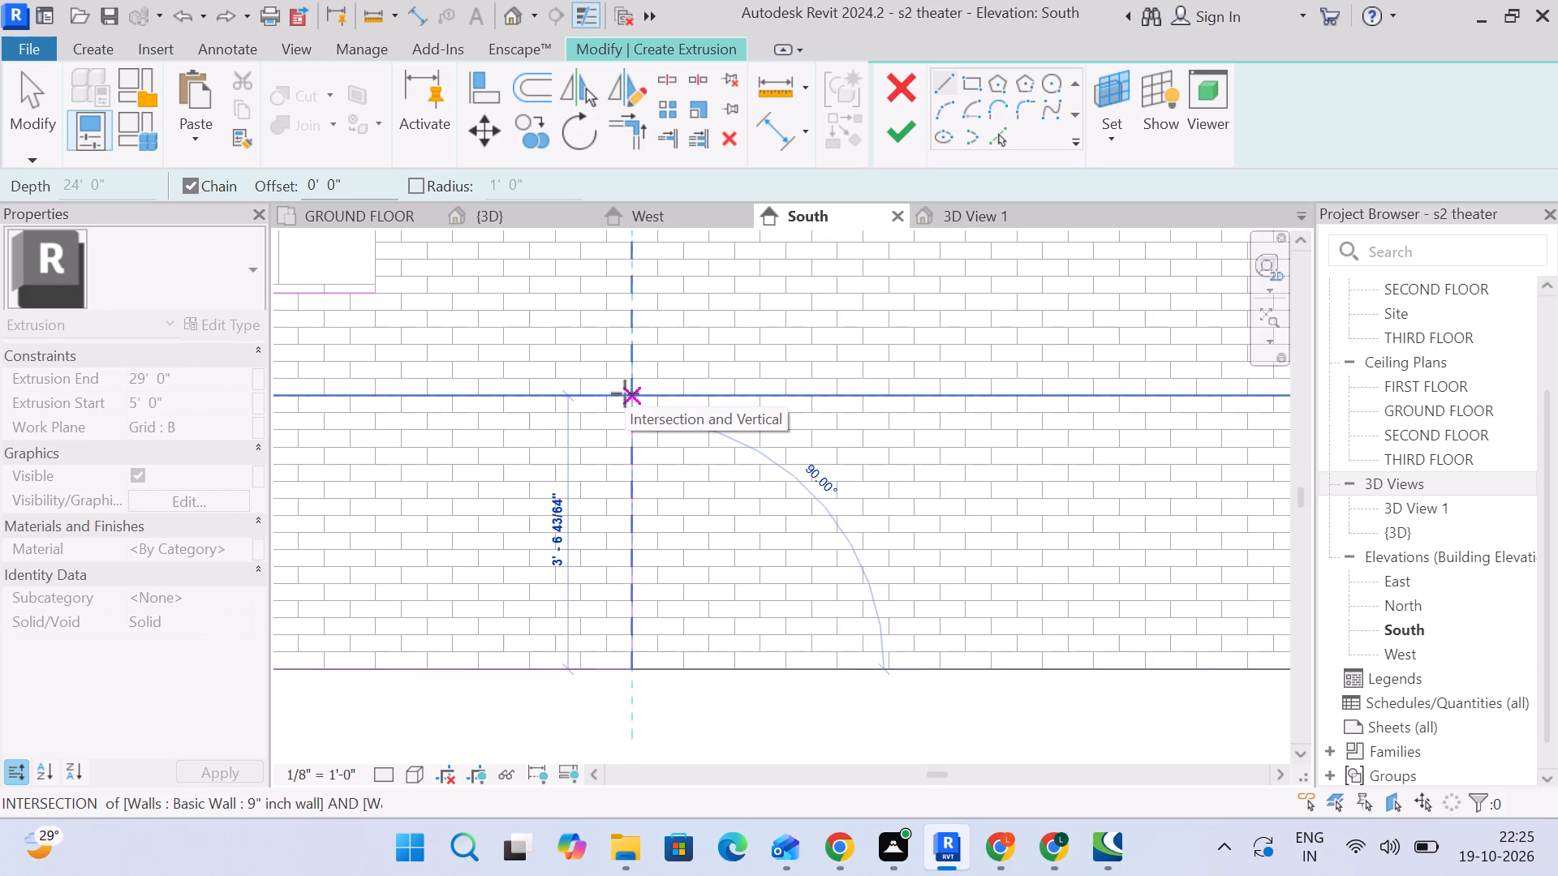
pyautogui.scroll(4, 627, 400)
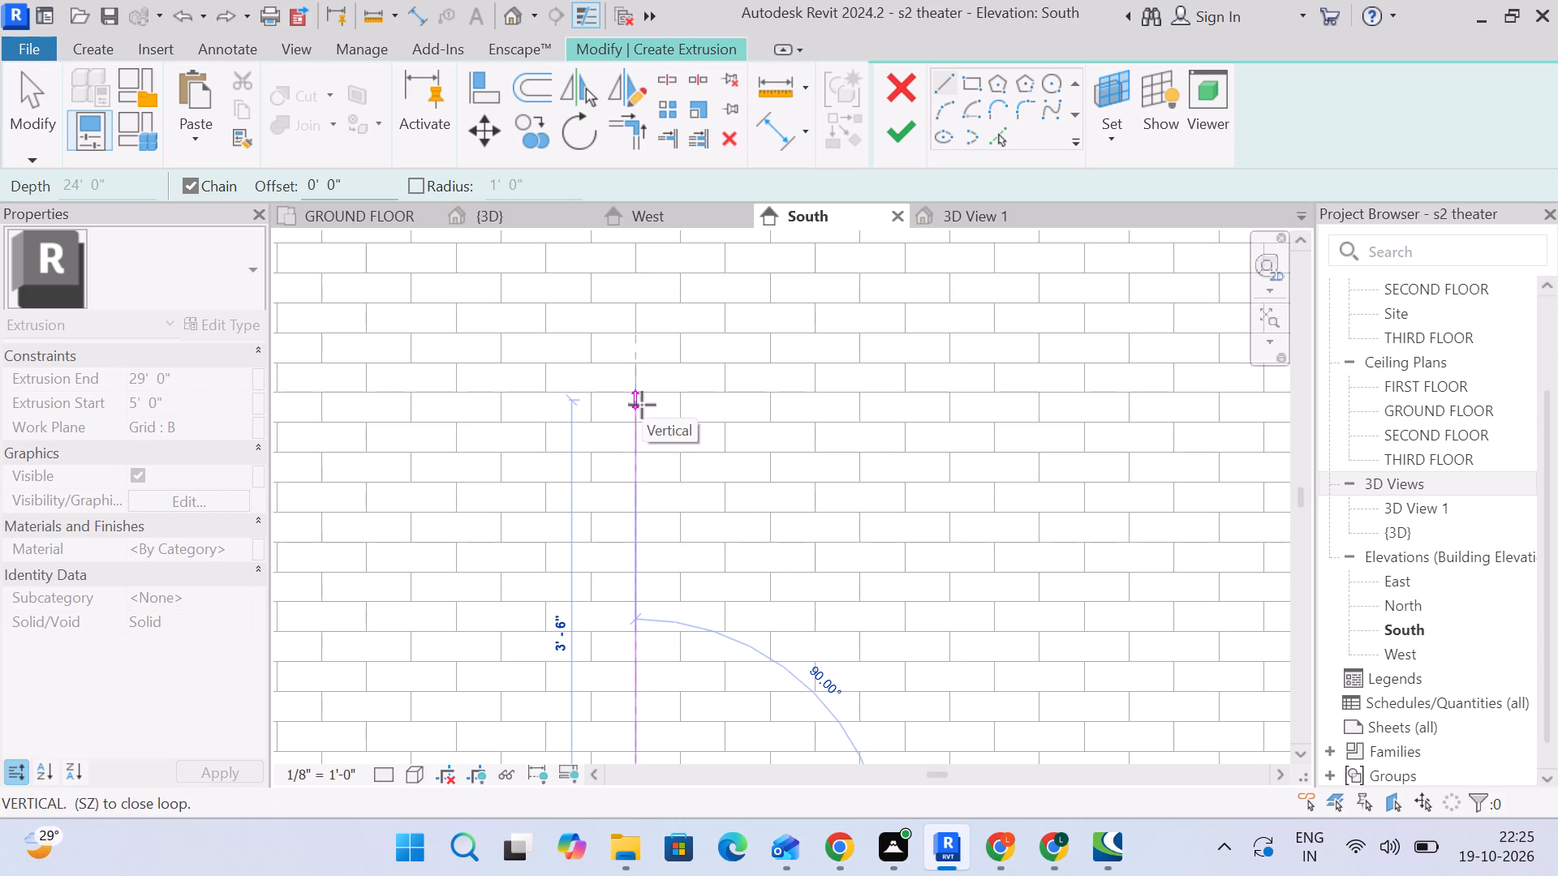
pyautogui.click(642, 405)
pyautogui.scroll(-3, 441, 333)
pyautogui.moveTo(448, 347); pyautogui.dragTo(757, 448, button='middle')
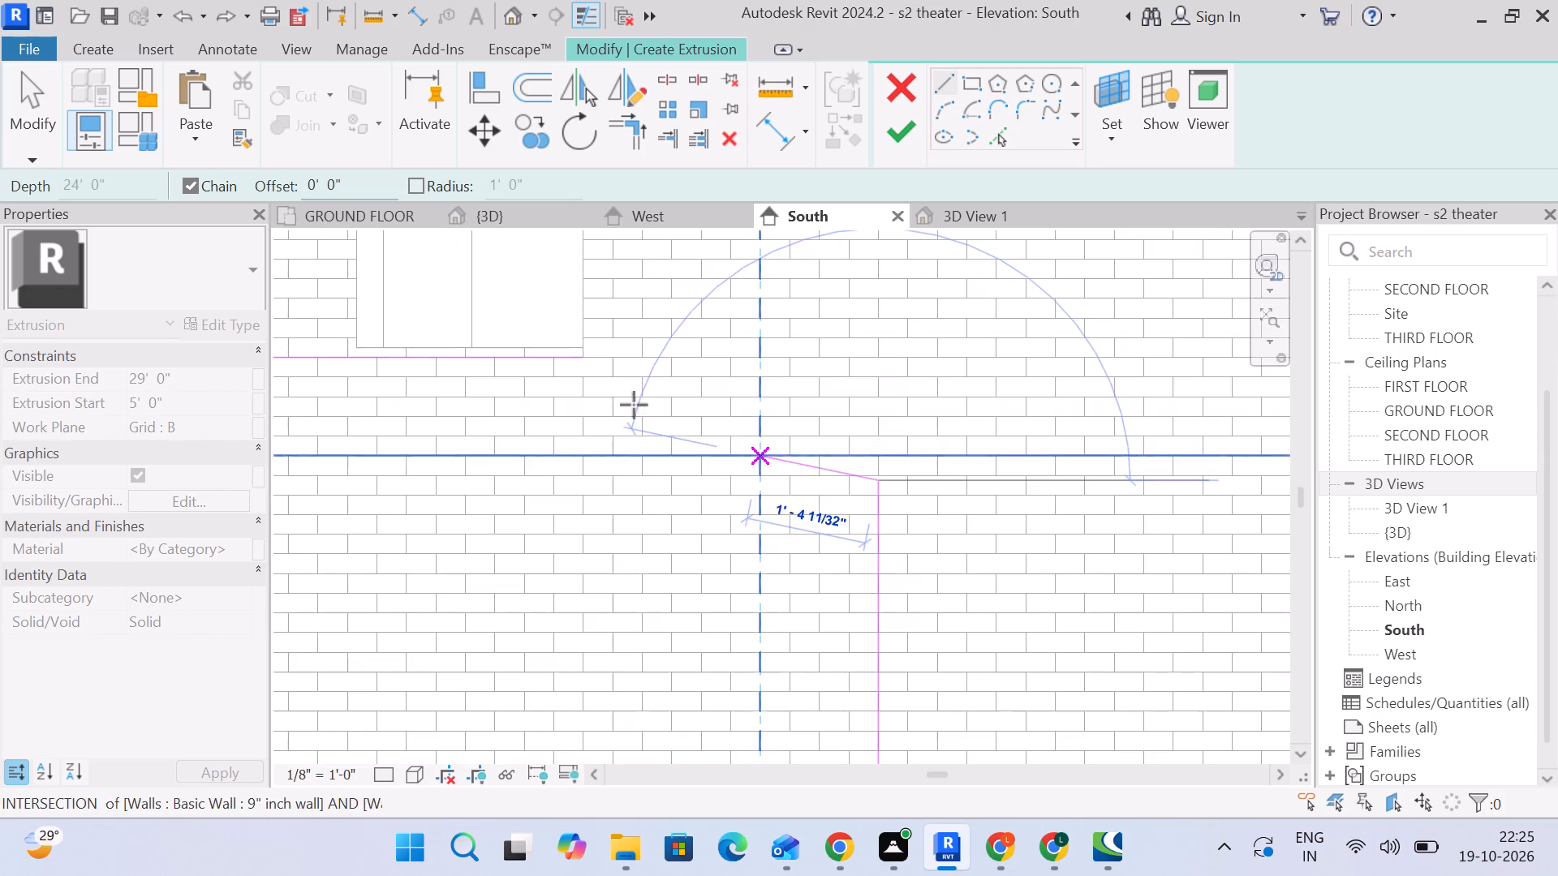
pyautogui.click(580, 361)
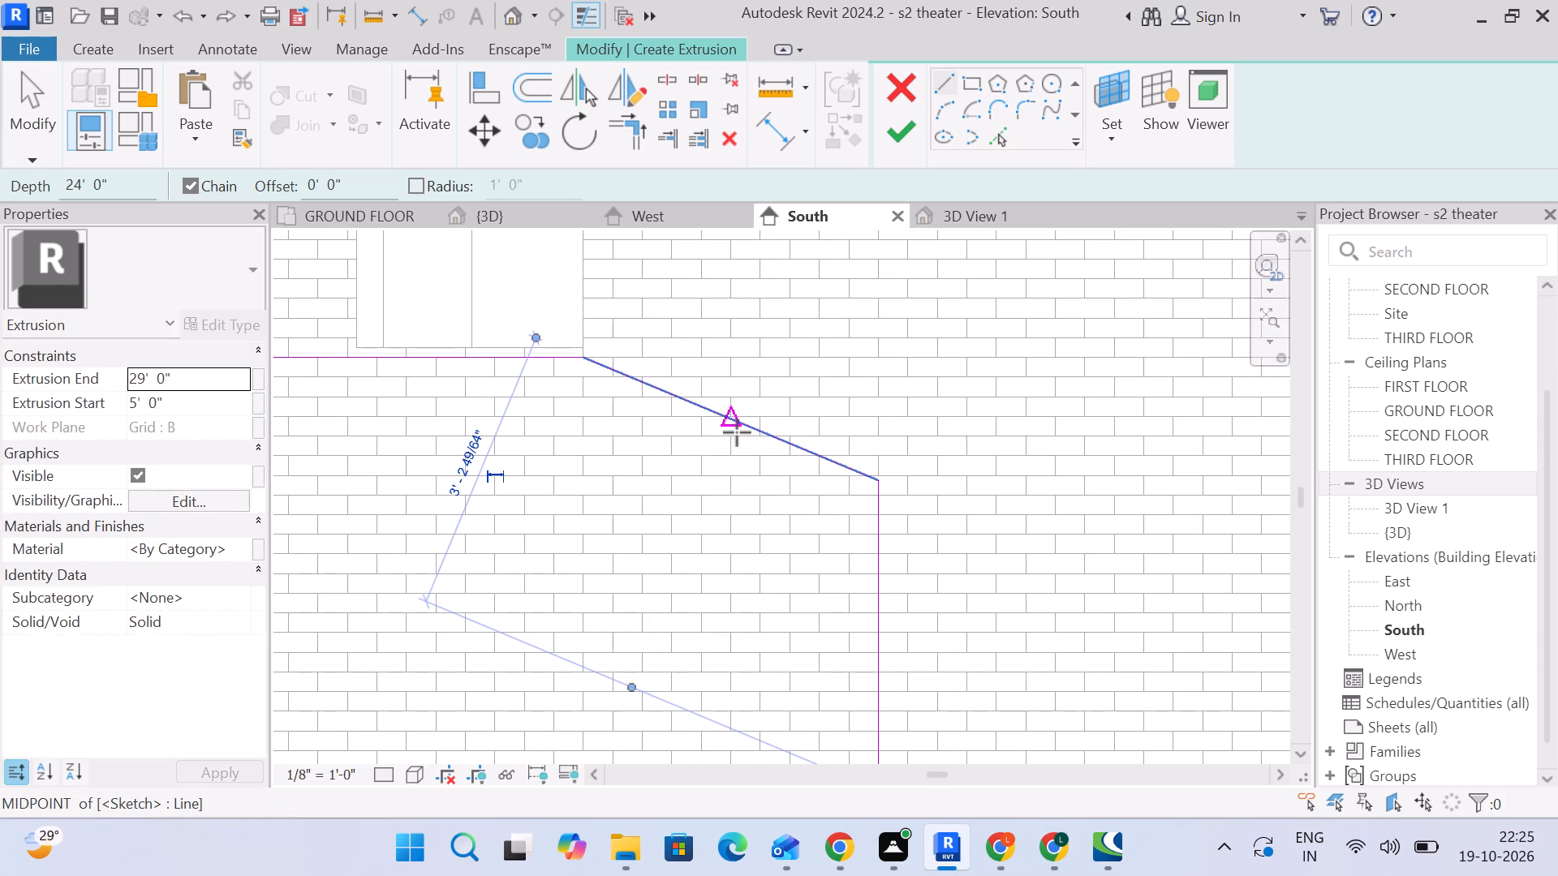
pyautogui.press('Escape')
pyautogui.scroll(-4, 858, 425)
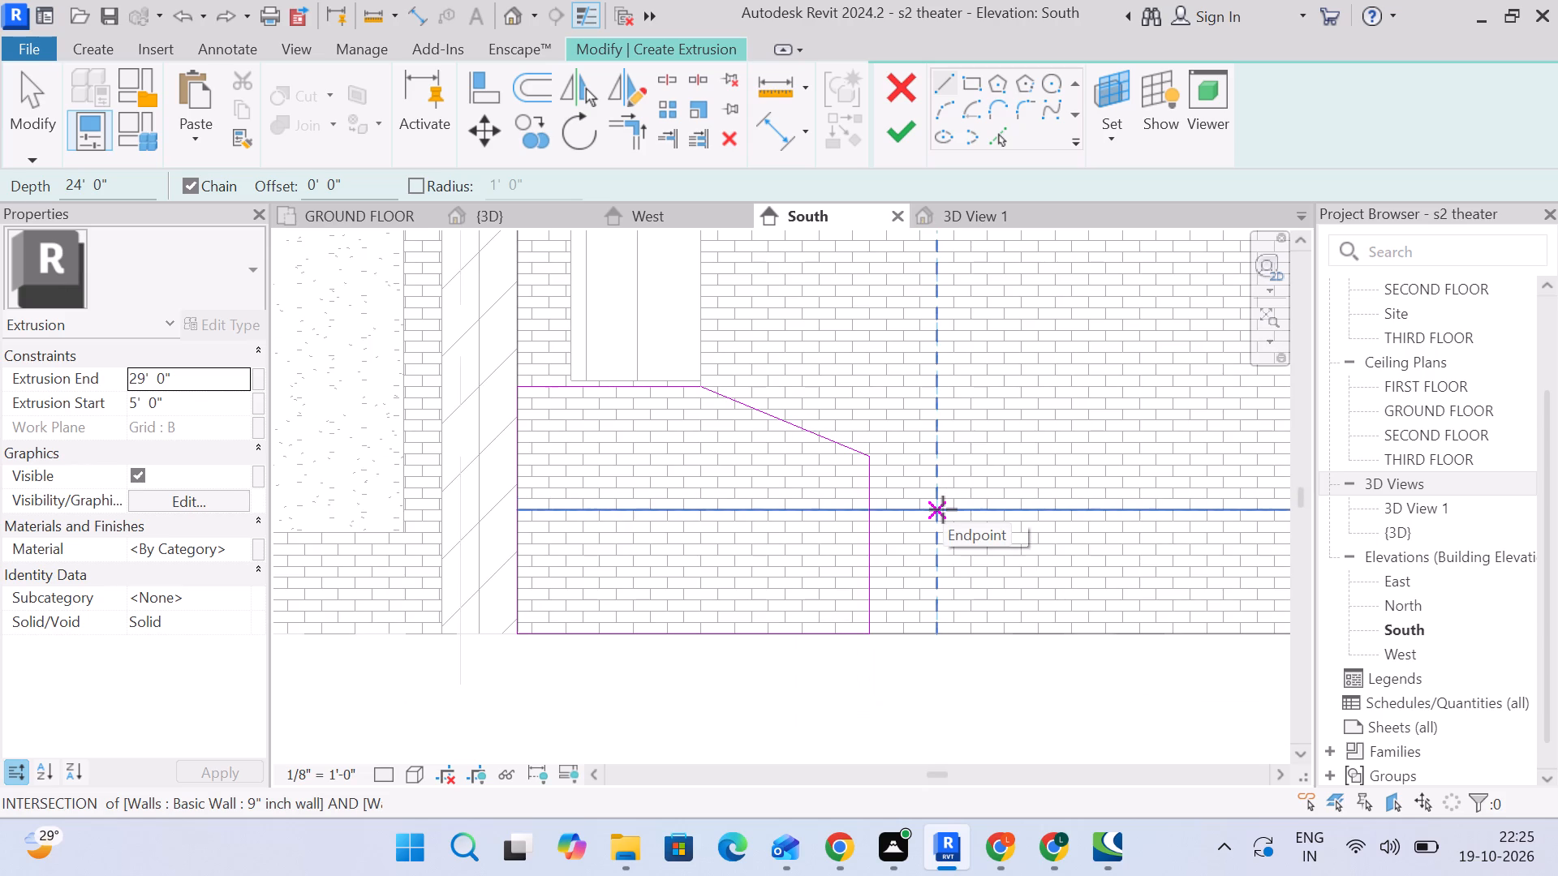
pyautogui.press('Escape')
pyautogui.scroll(-4, 824, 492)
pyautogui.moveTo(912, 498); pyautogui.dragTo(892, 479, button='middle')
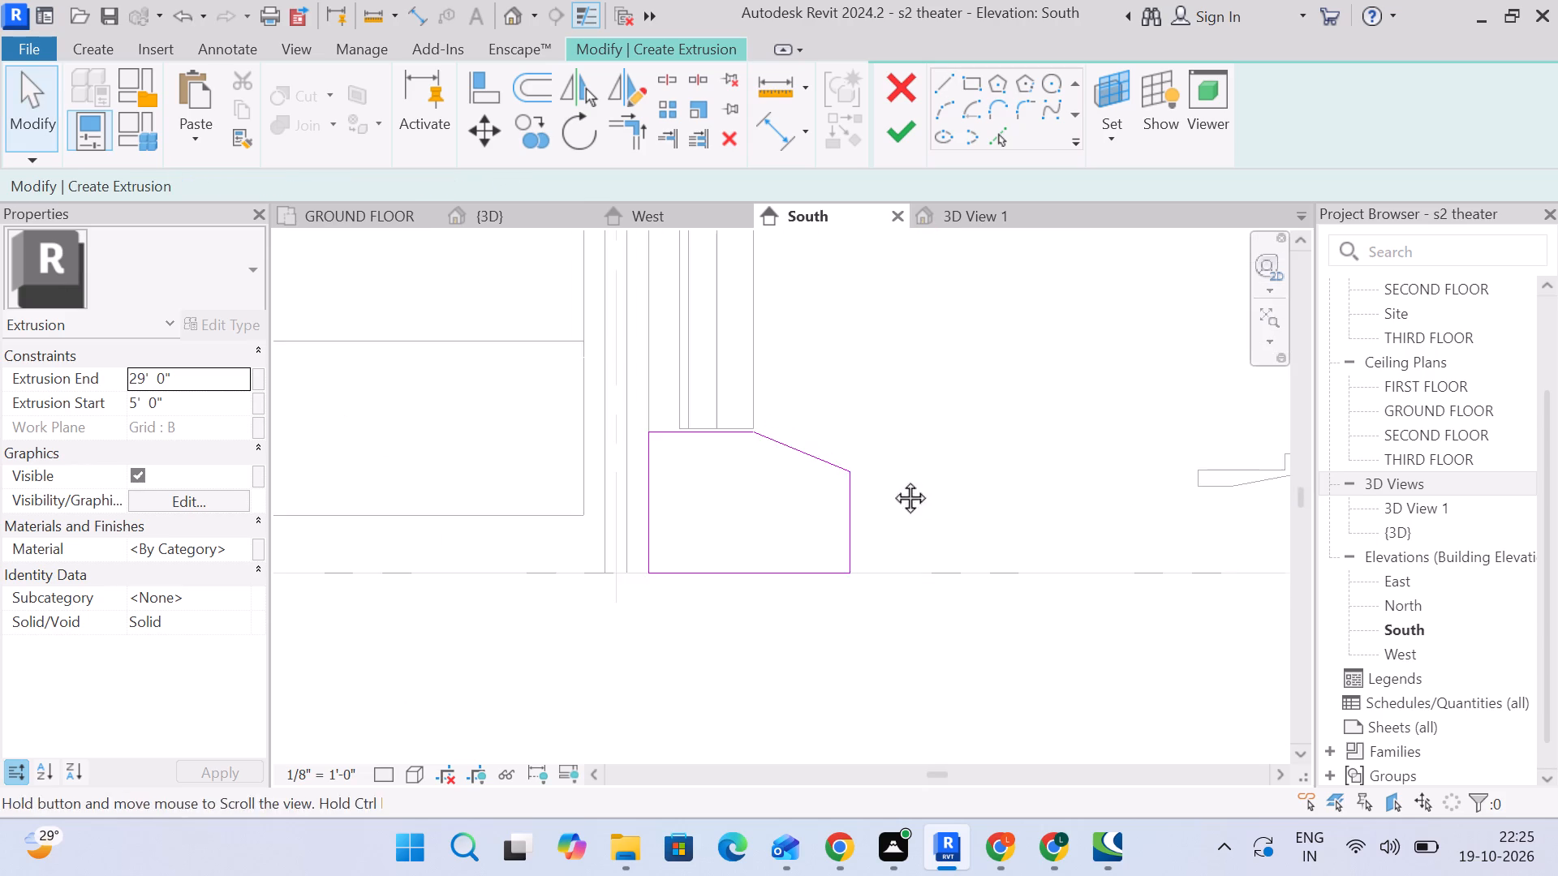
pyautogui.moveTo(892, 479); pyautogui.dragTo(841, 450, button='middle')
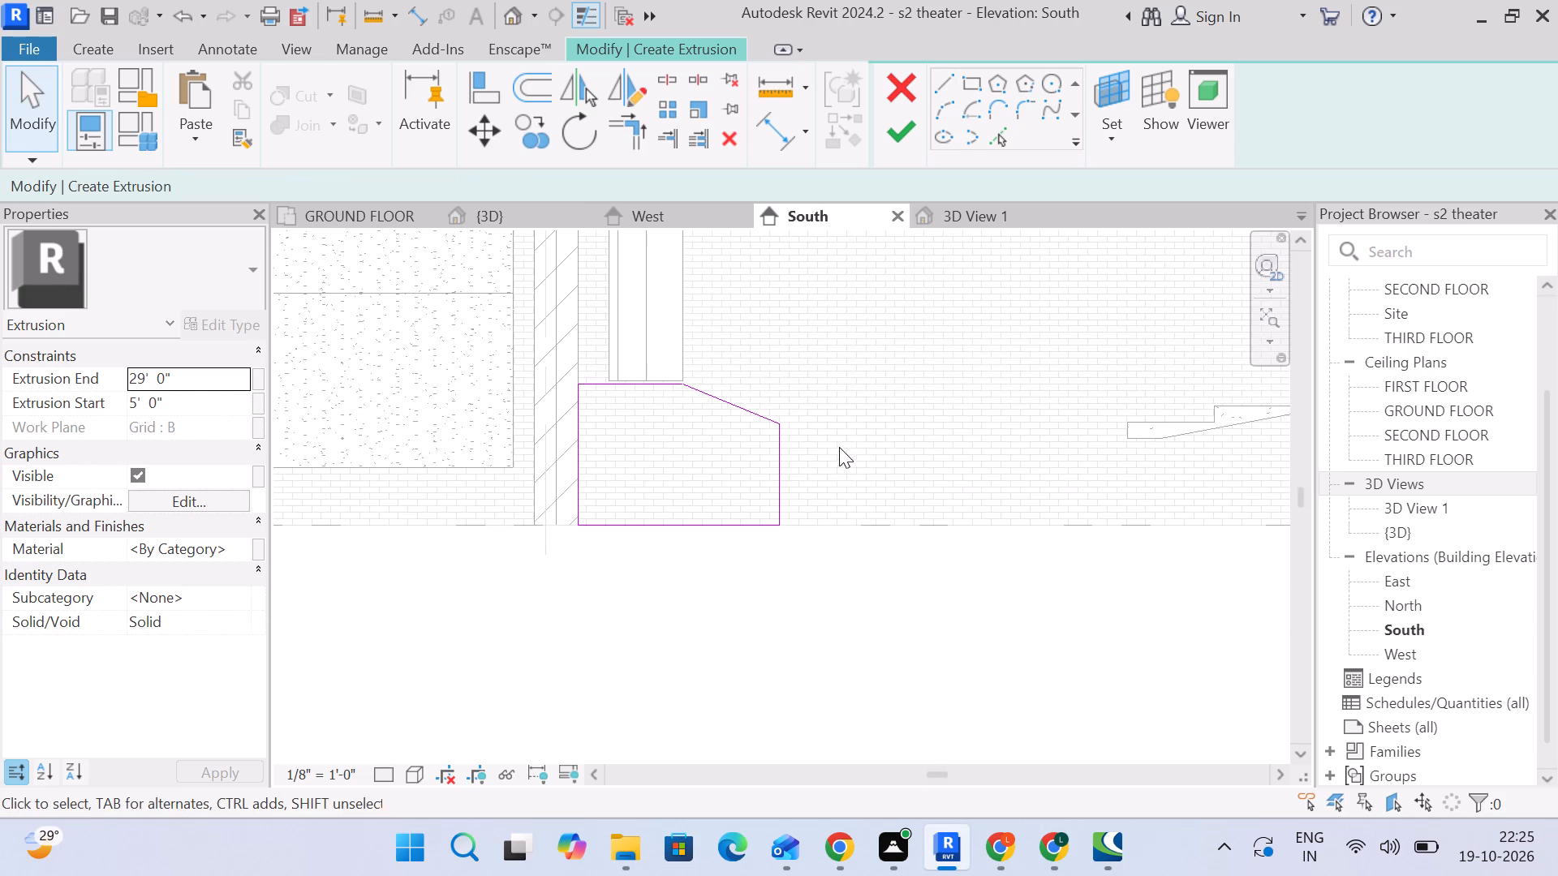
# Set the extrusion start to 0 and the extrusion end to 70', and finish the extrusion sketch.
pyautogui.scroll(-12, 842, 444)
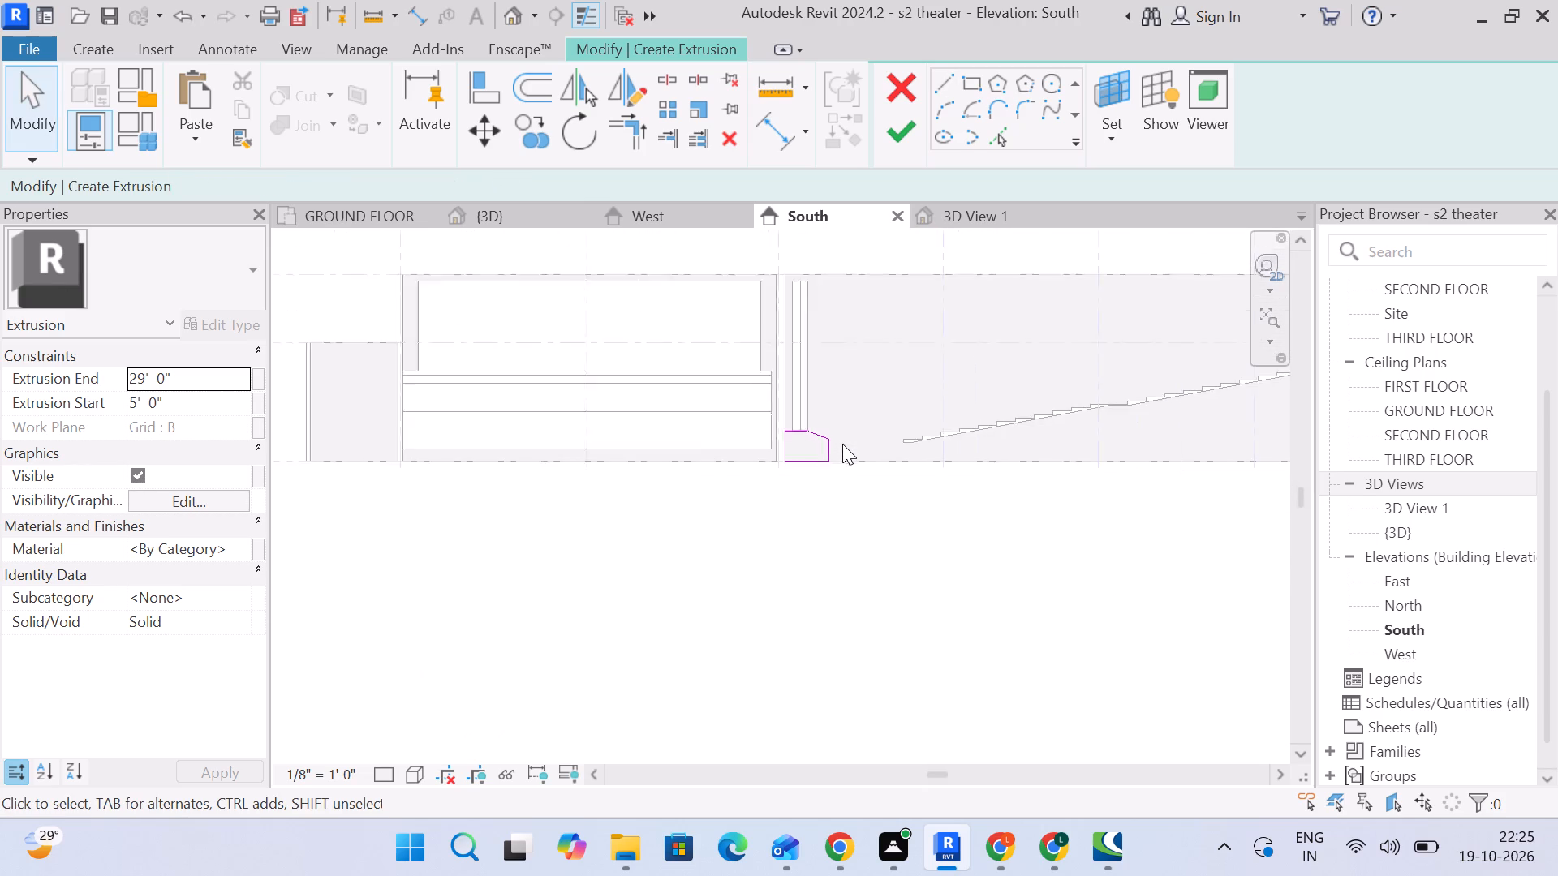
pyautogui.scroll(-1, 842, 444)
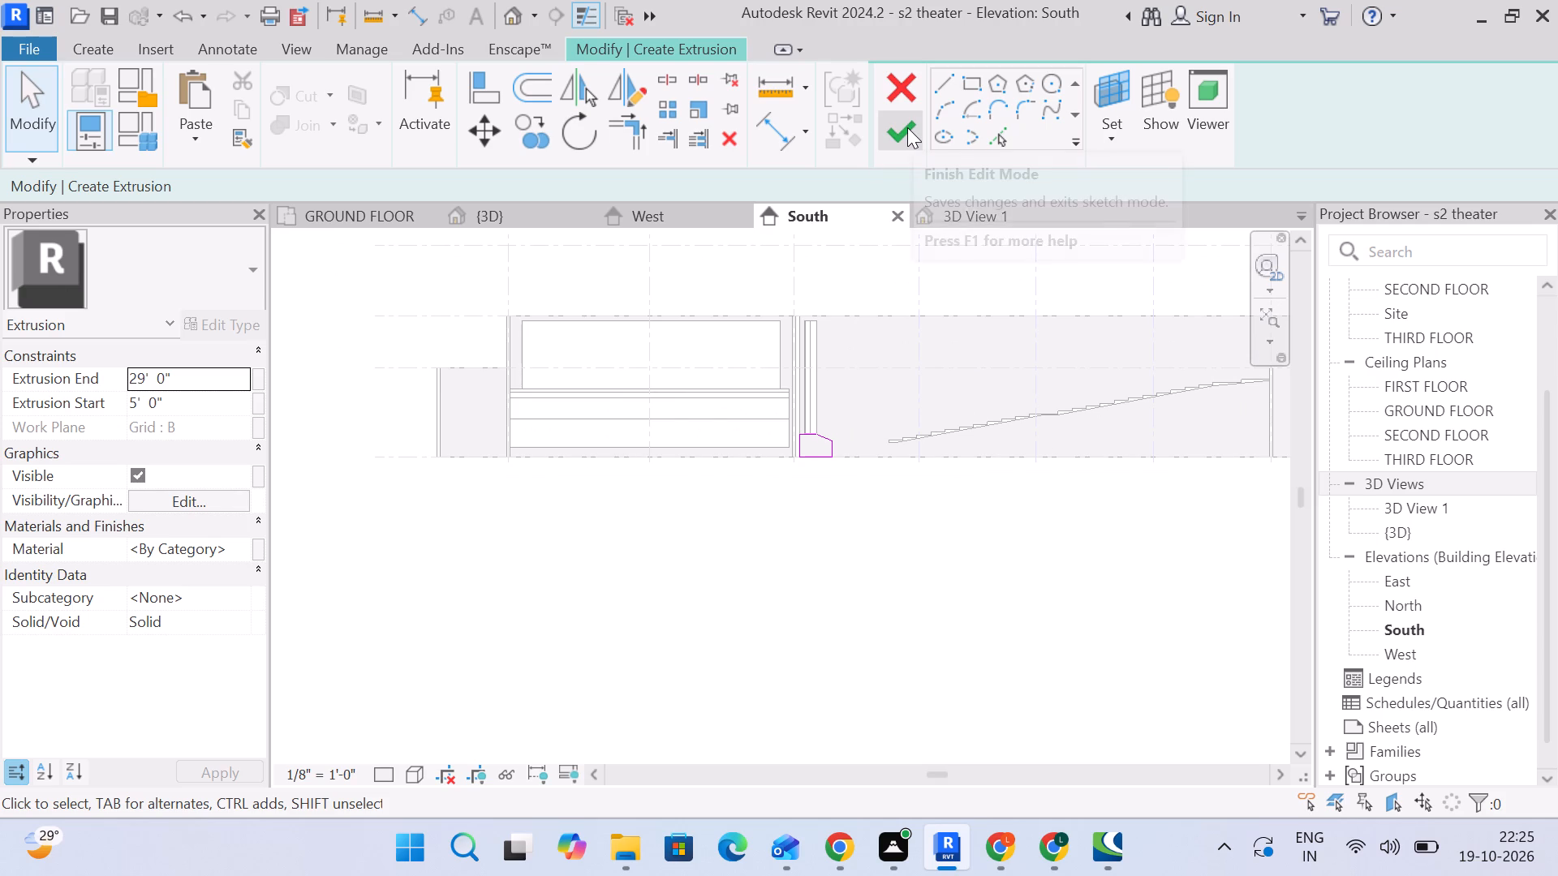
pyautogui.click(214, 376)
pyautogui.click(191, 413)
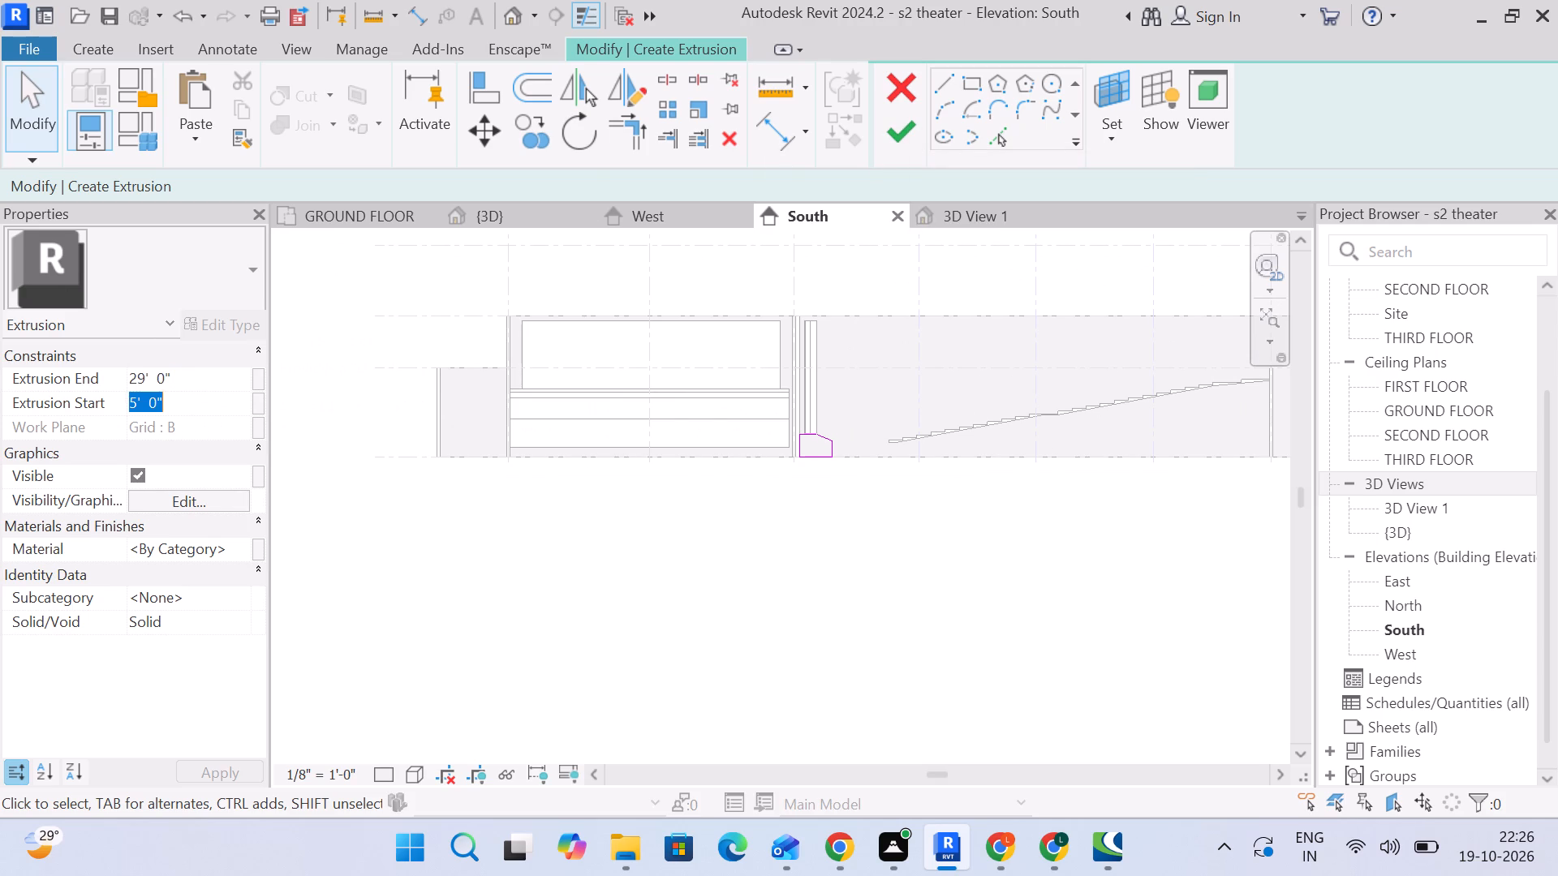
pyautogui.press('Return')
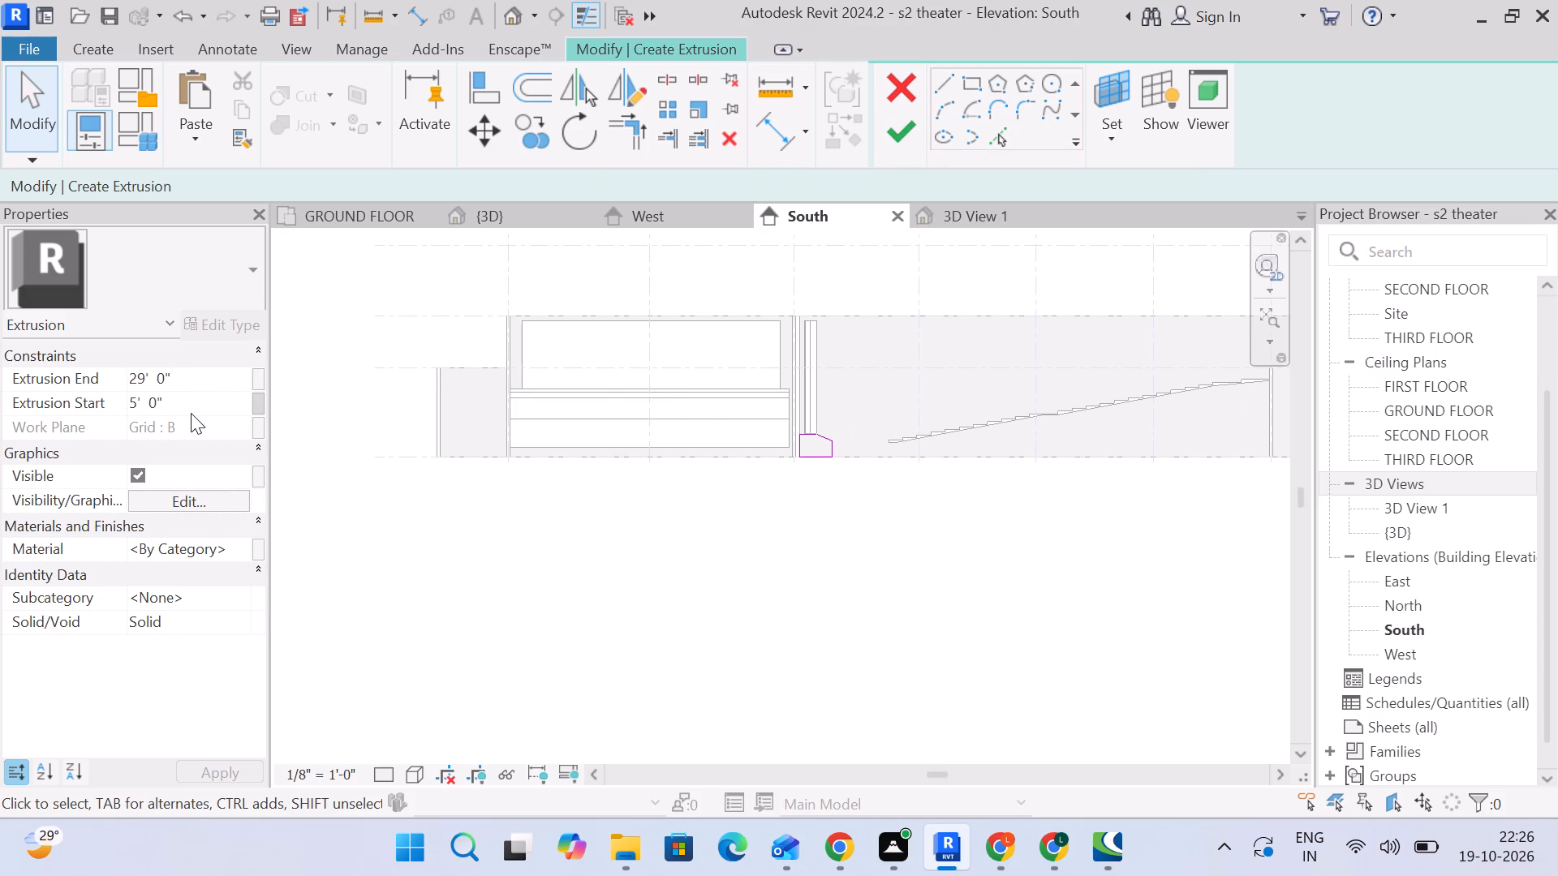
pyautogui.click(226, 396)
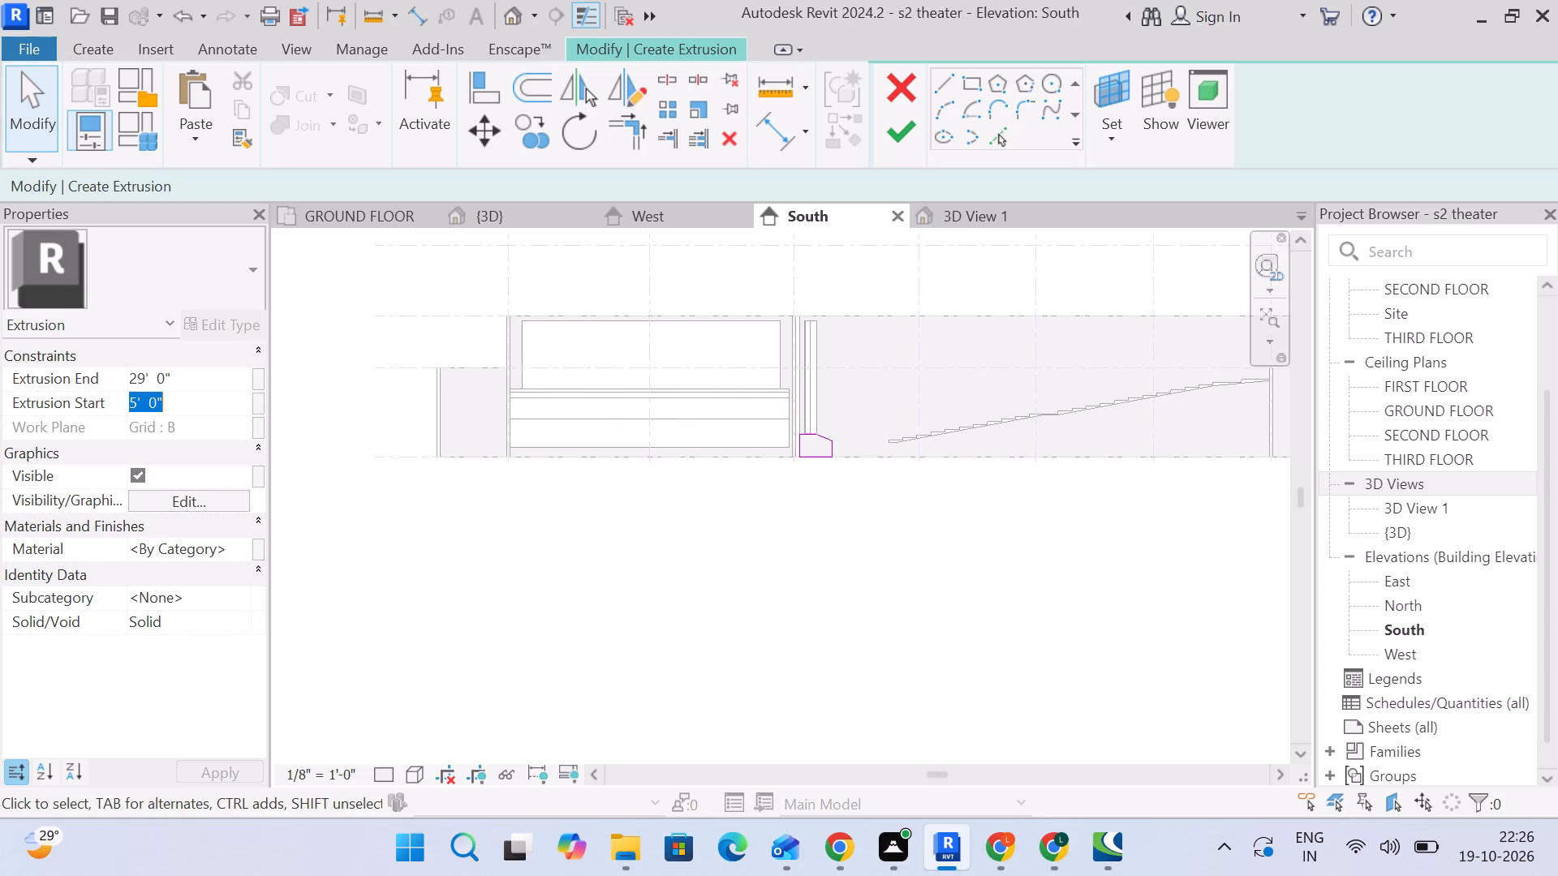
pyautogui.press('0')
pyautogui.press('Return')
pyautogui.click(181, 370)
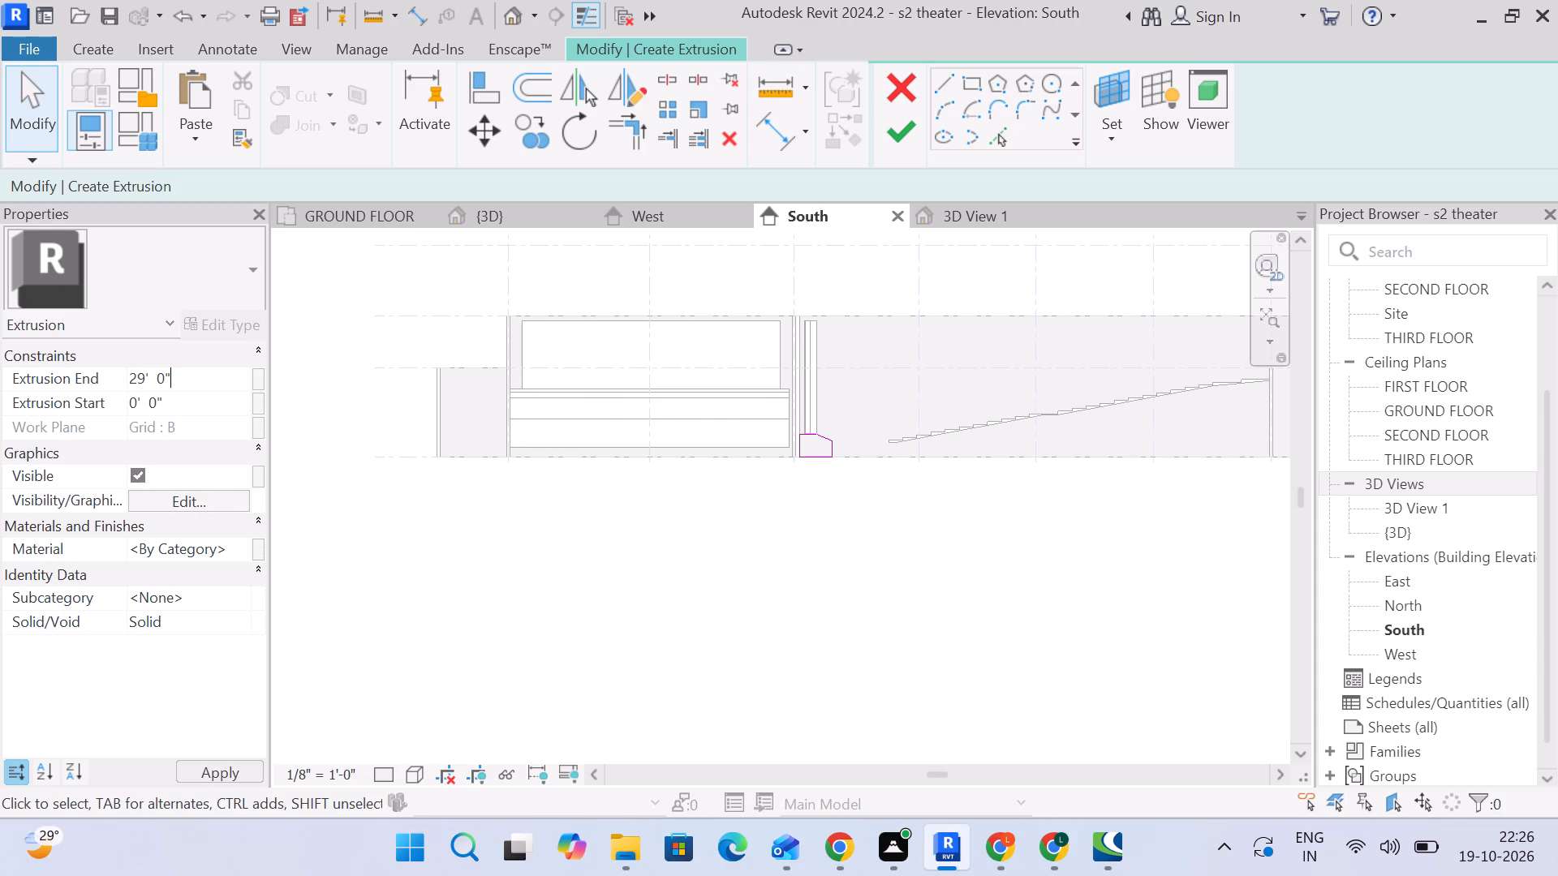
pyautogui.moveTo(186, 369); pyautogui.dragTo(0, 338)
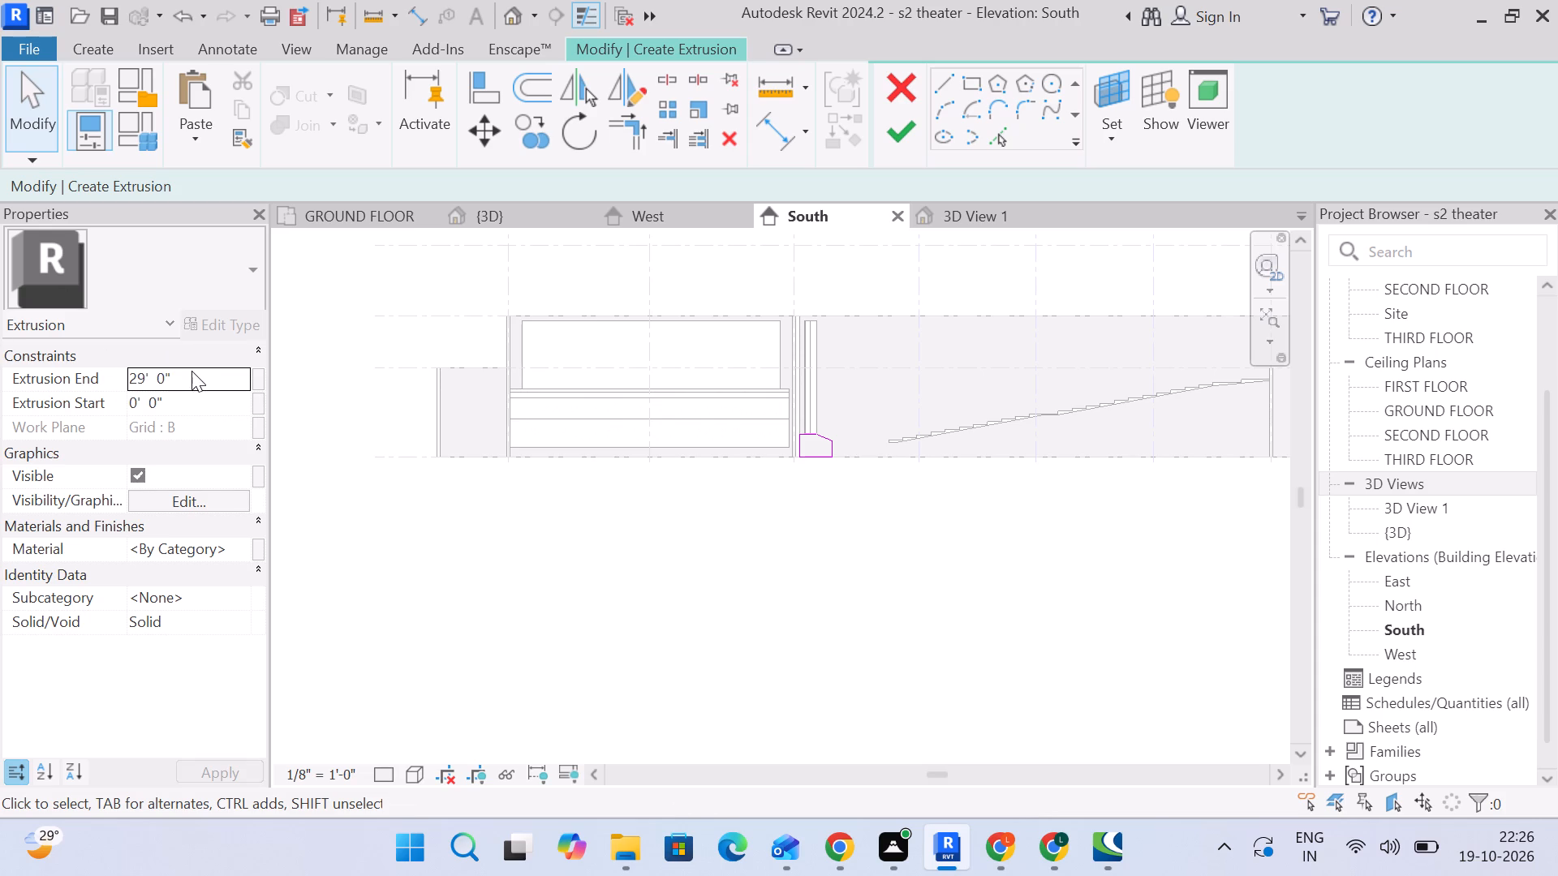
pyautogui.click(192, 372)
pyautogui.press('7')
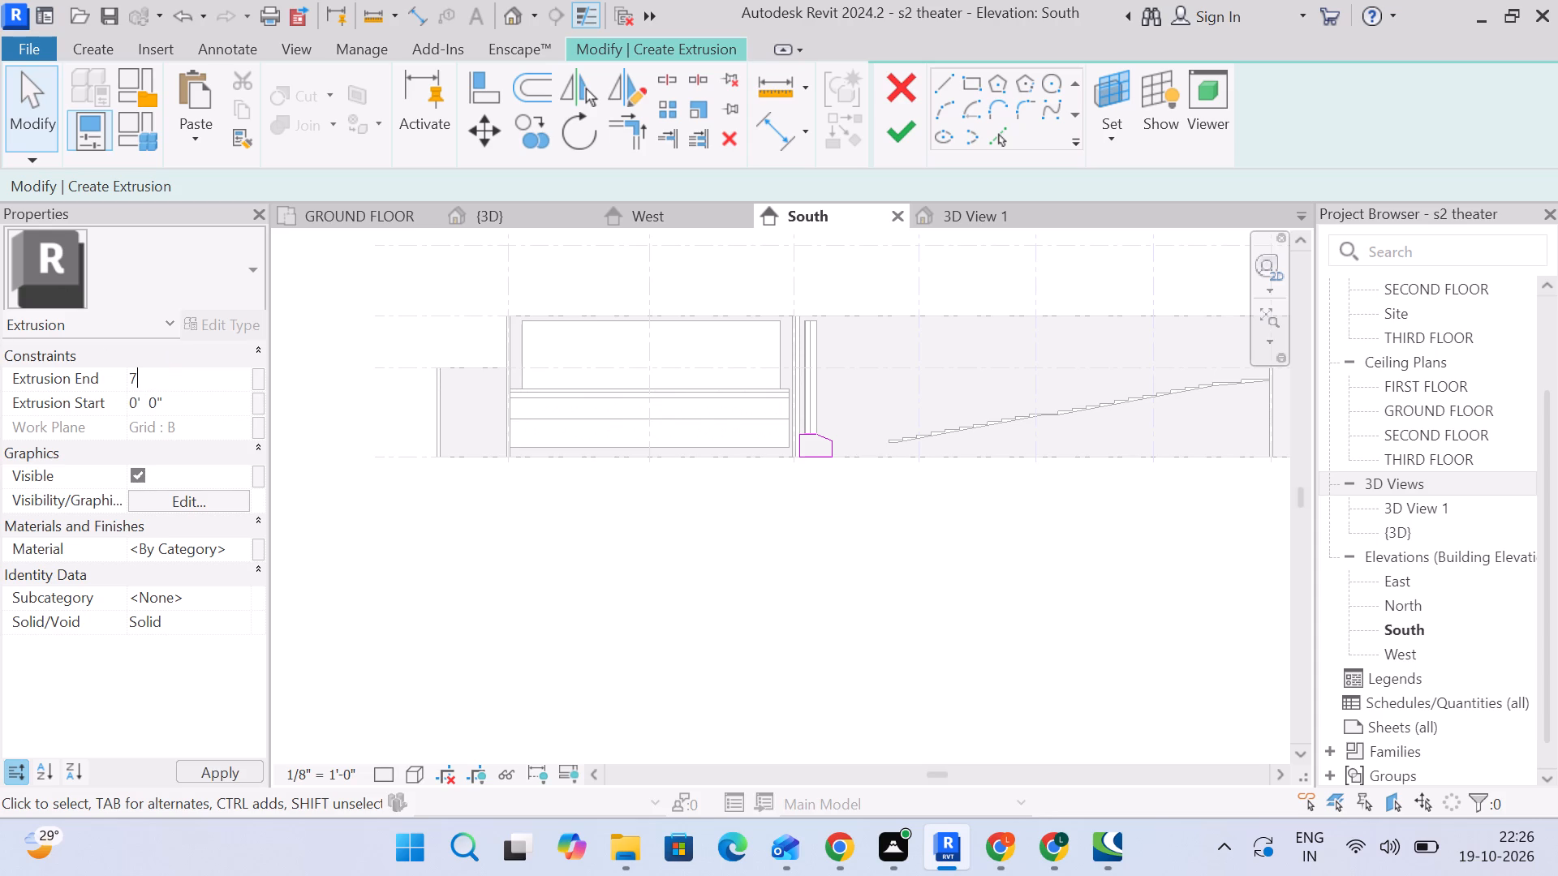
pyautogui.press('0')
pyautogui.press("'")
pyautogui.press('Return')
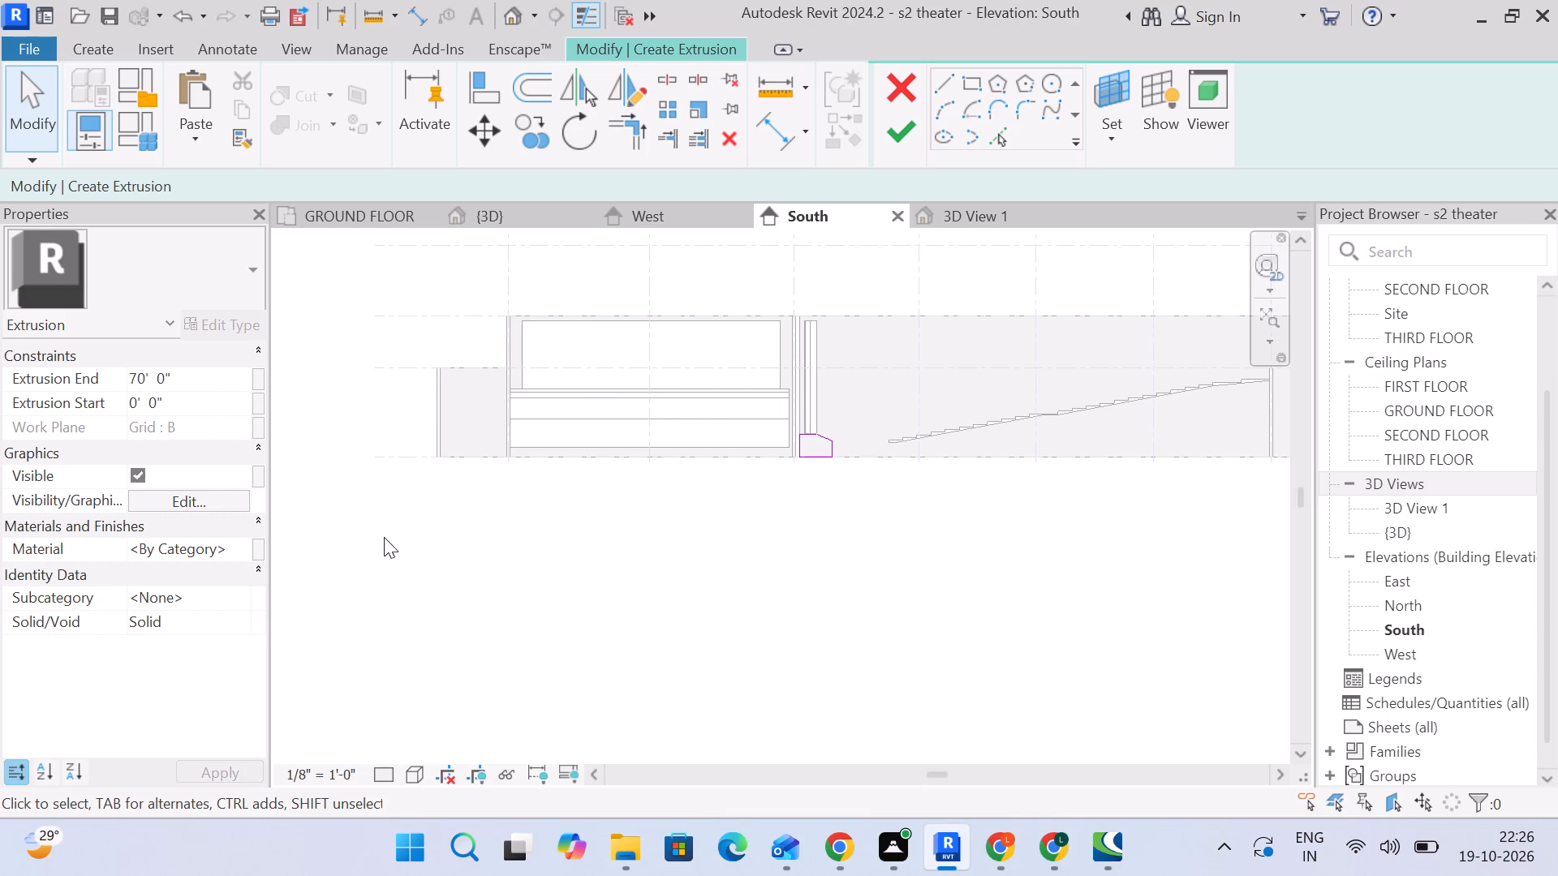
pyautogui.click(385, 537)
pyautogui.click(888, 148)
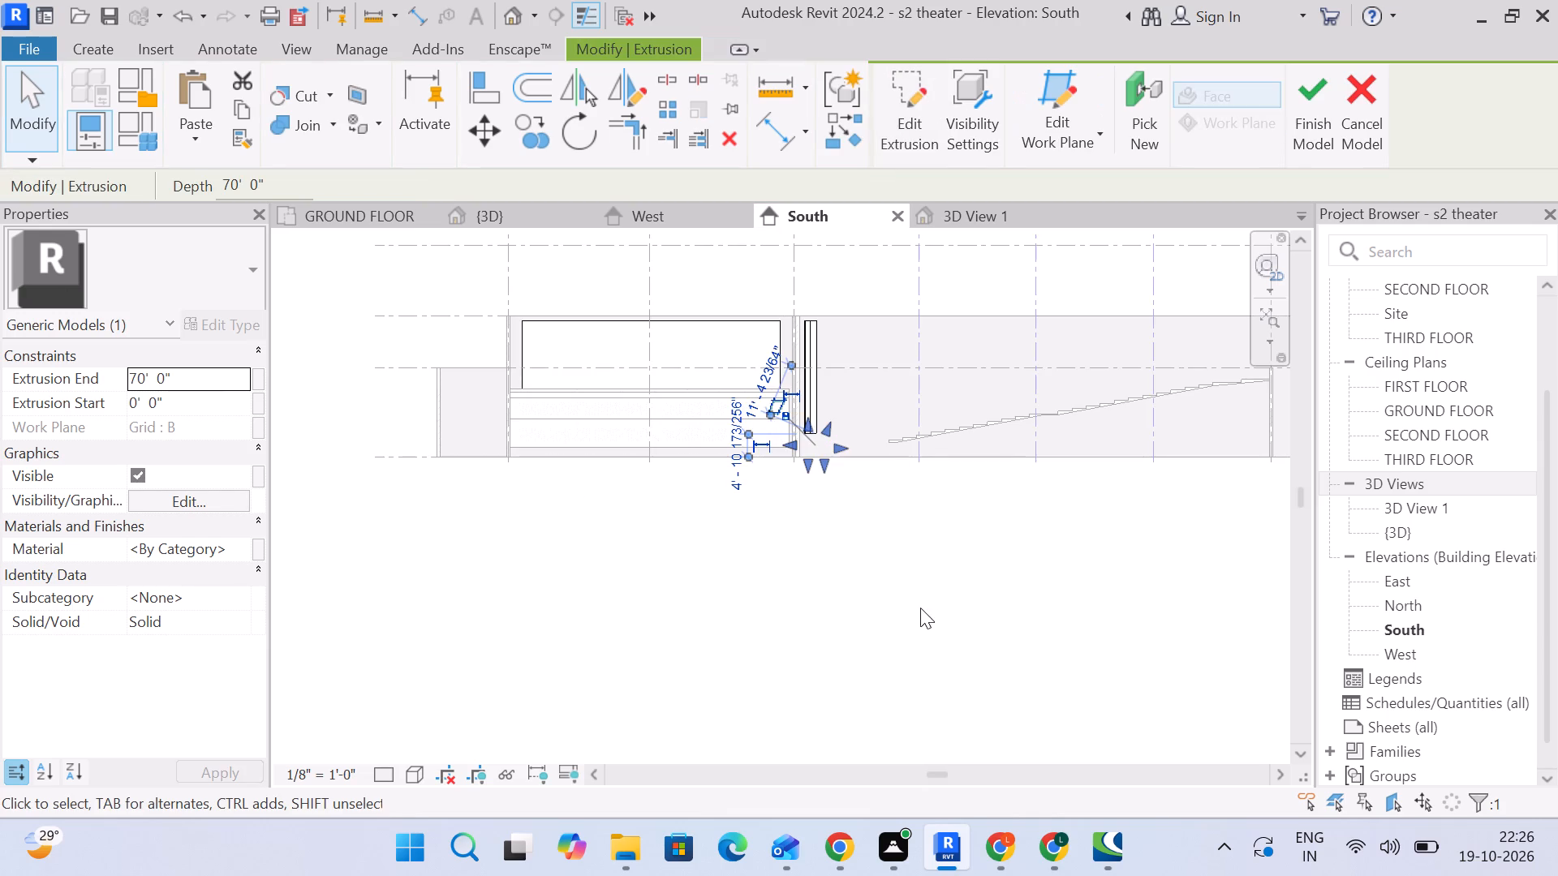
# Examine the new extrusion's placement relative to the curved model and surrounding walls in the {3D} view.
pyautogui.scroll(-3, 936, 591)
pyautogui.moveTo(936, 591); pyautogui.dragTo(770, 569, button='middle')
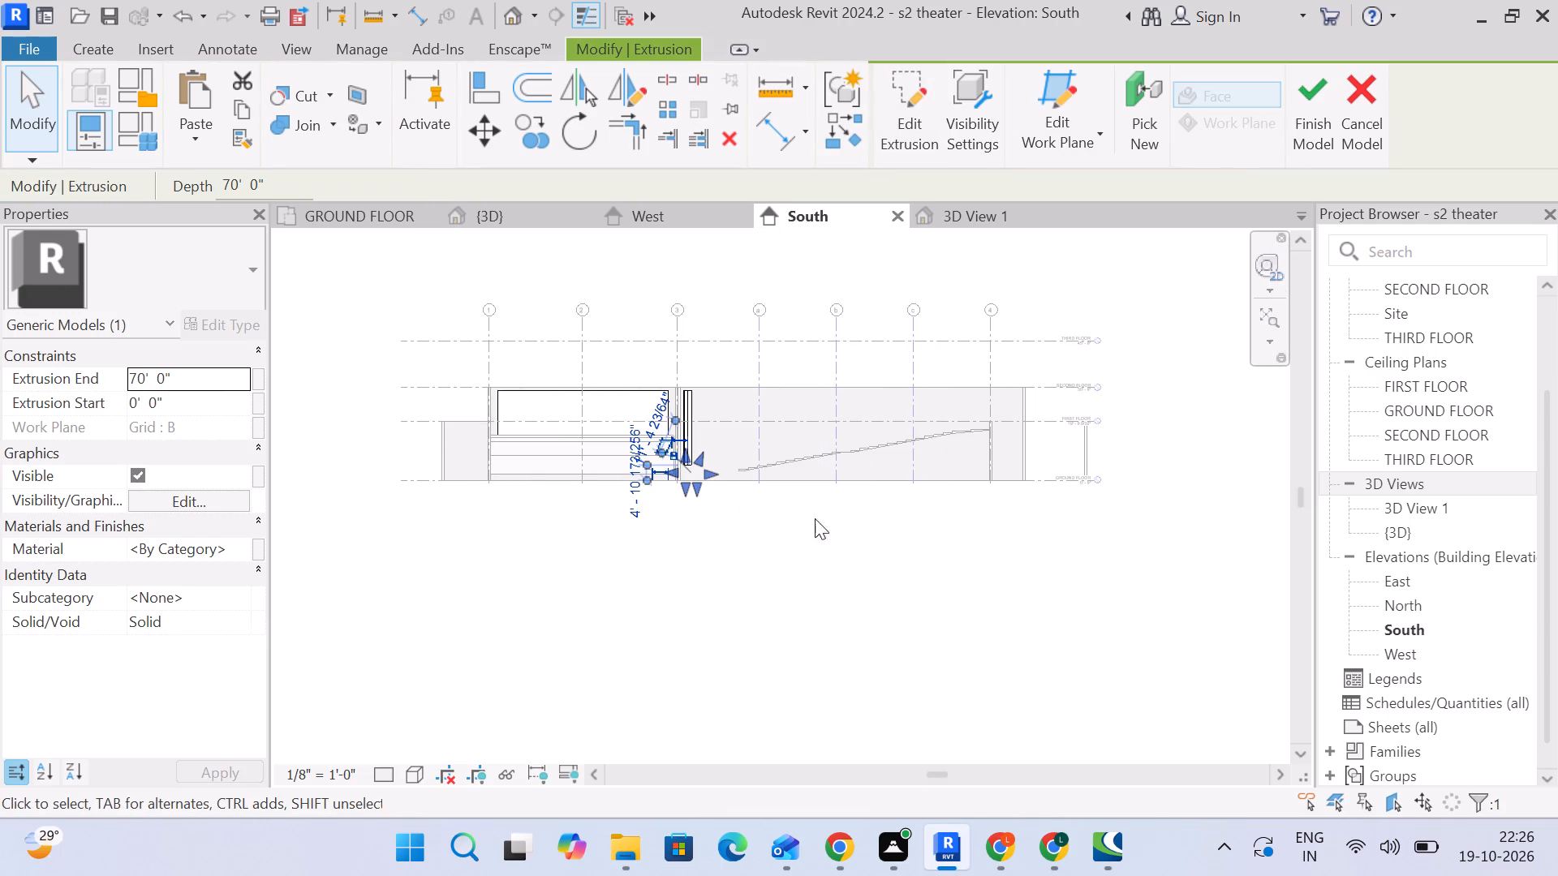
pyautogui.click(522, 223)
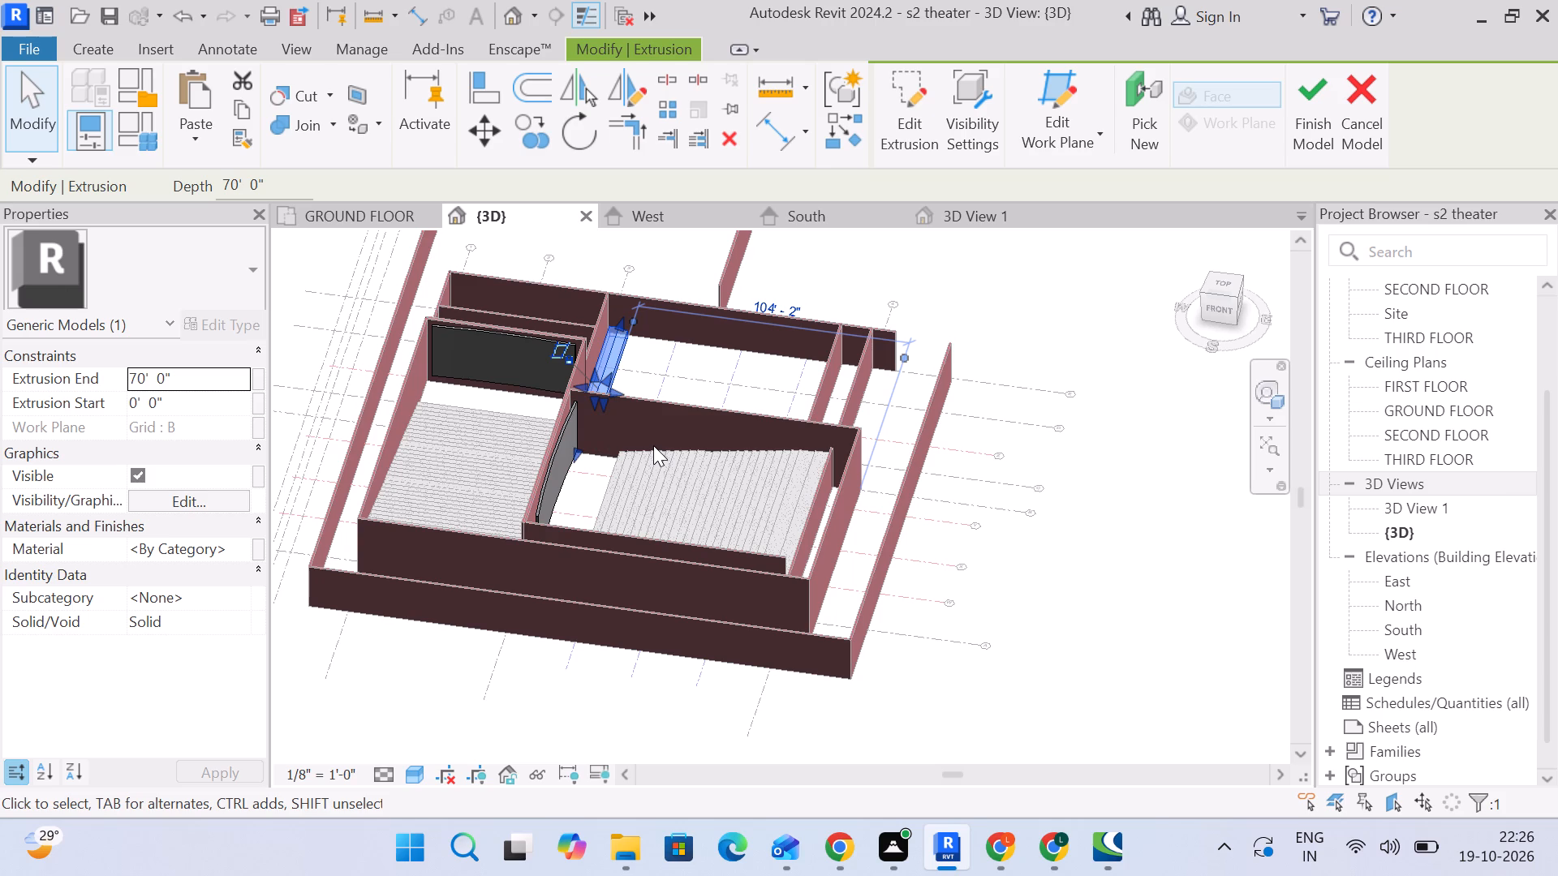
pyautogui.scroll(-2, 653, 445)
pyautogui.keyDown('shift'); pyautogui.moveTo(876, 418); pyautogui.dragTo(727, 469, button='middle'); pyautogui.keyUp('shift')
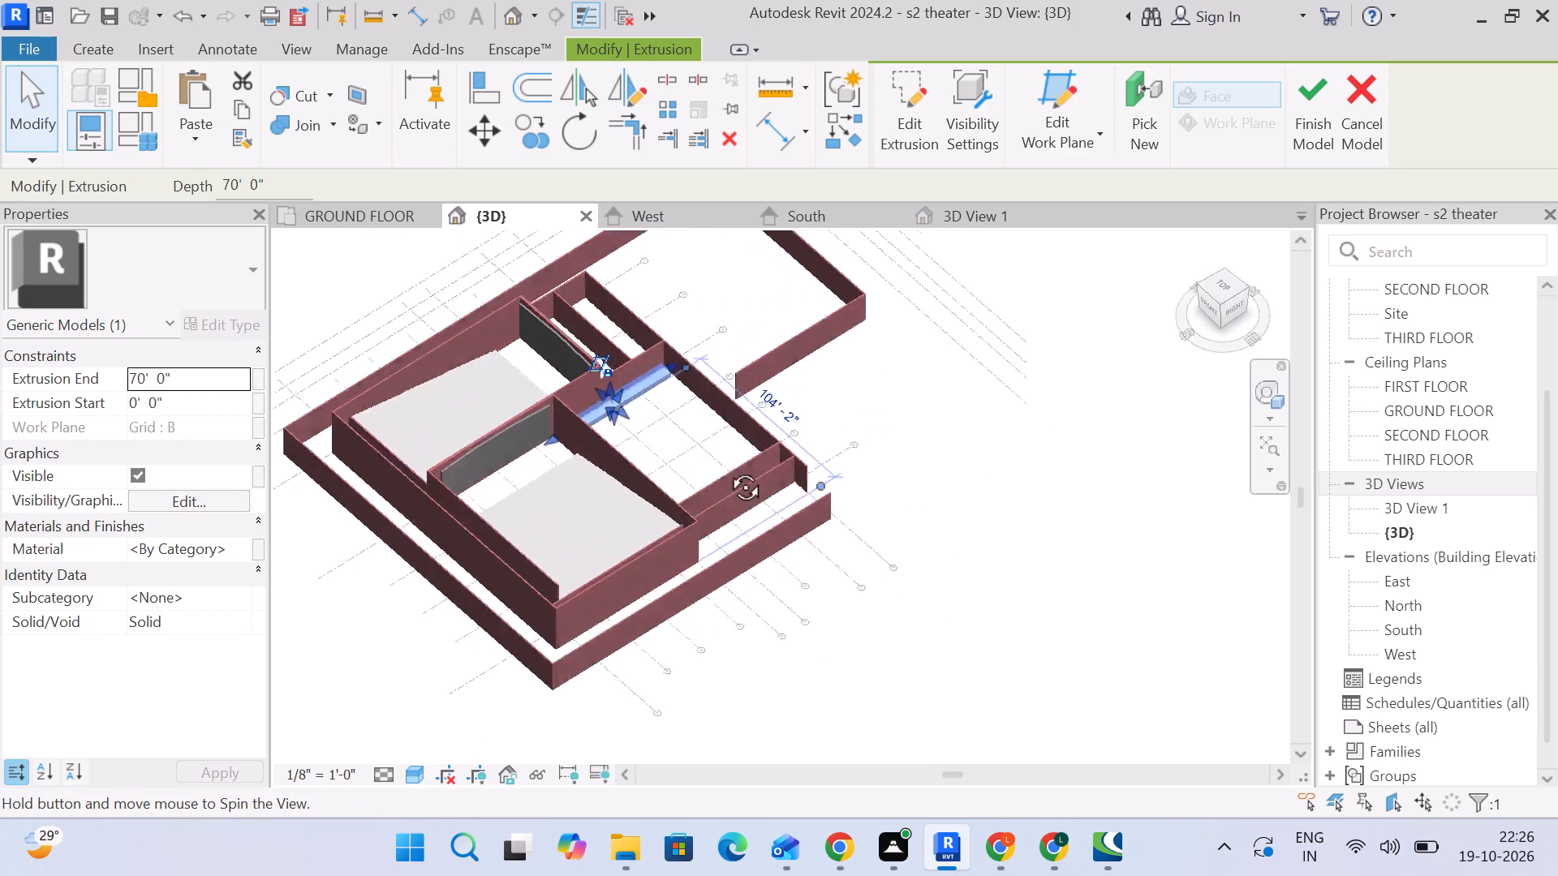
pyautogui.keyDown('shift'); pyautogui.moveTo(727, 469); pyautogui.dragTo(692, 421, button='middle'); pyautogui.keyUp('shift')
pyautogui.scroll(4, 538, 416)
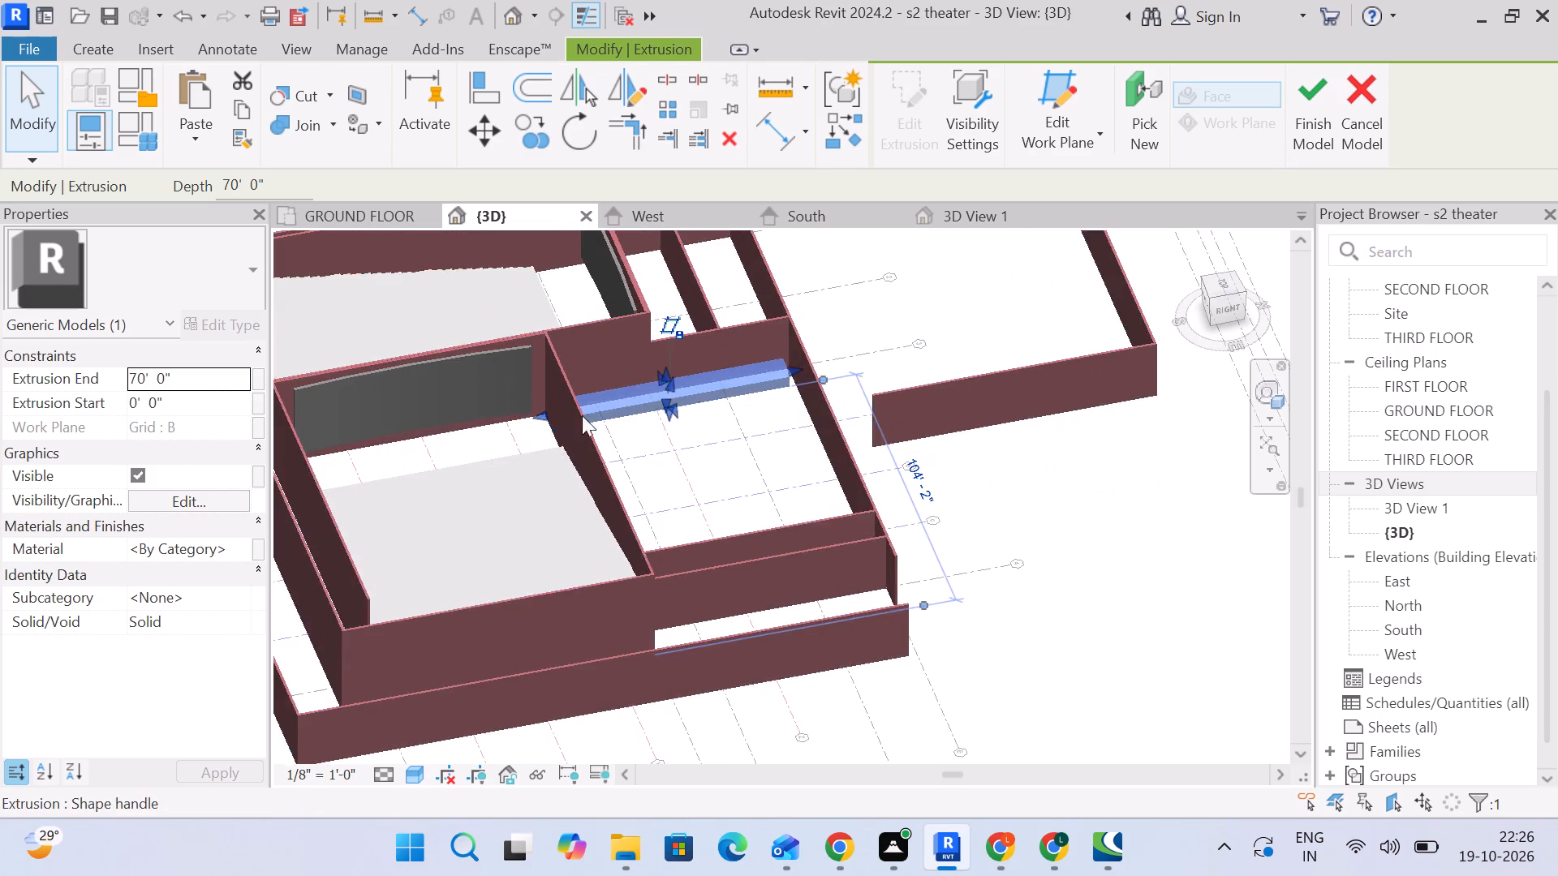
pyautogui.scroll(3, 615, 416)
pyautogui.scroll(-2, 616, 417)
pyautogui.moveTo(618, 421); pyautogui.dragTo(766, 371, button='middle')
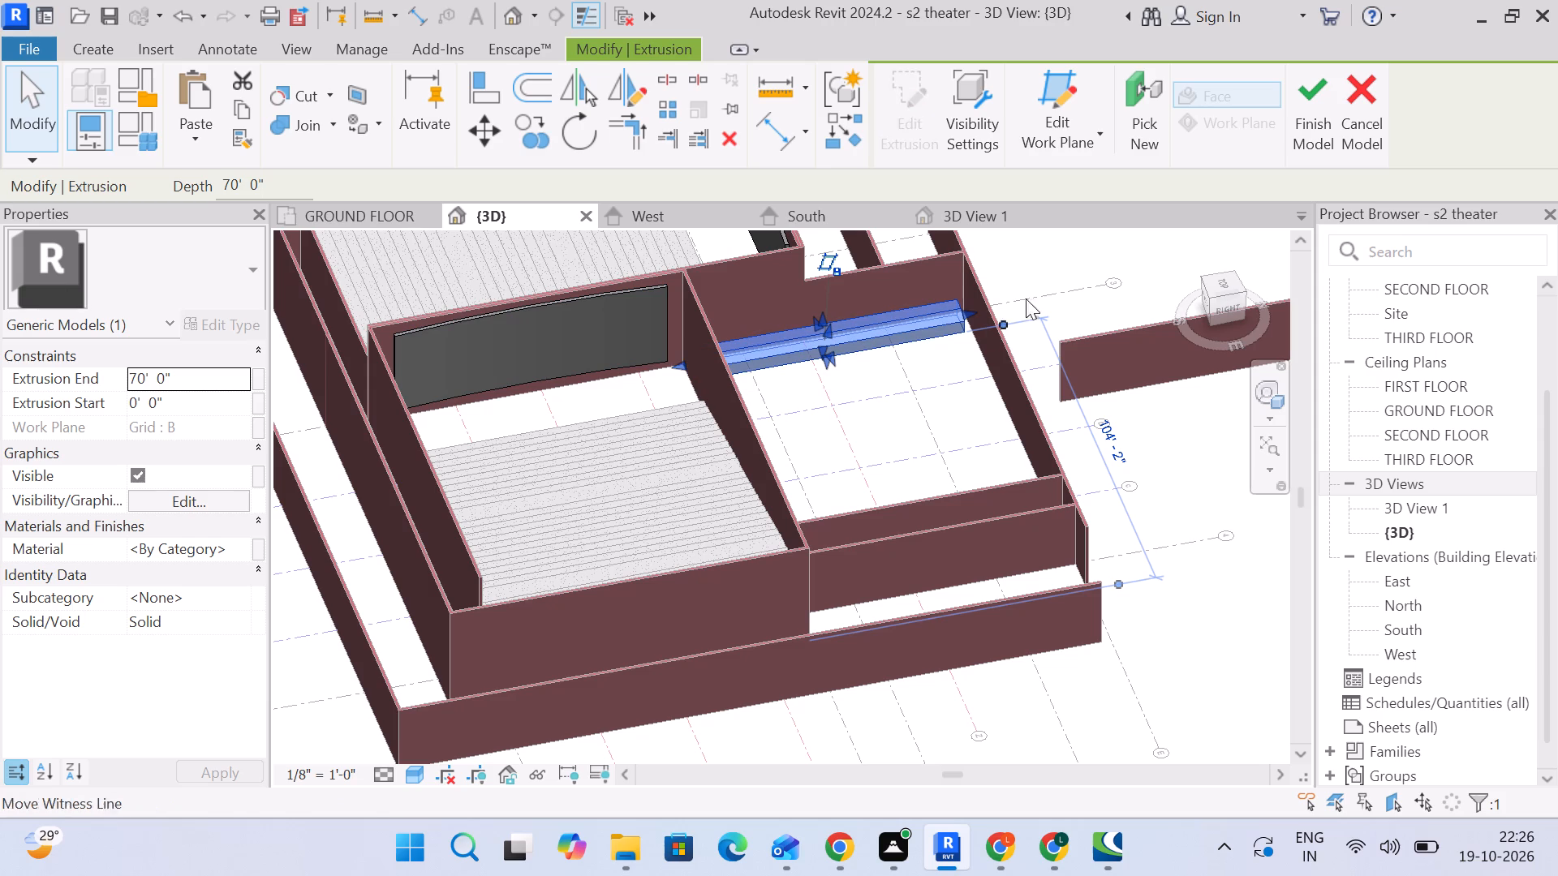
# Reopen the extrusion's sketch for editing and set its work plane to Grid A.
pyautogui.click(917, 139)
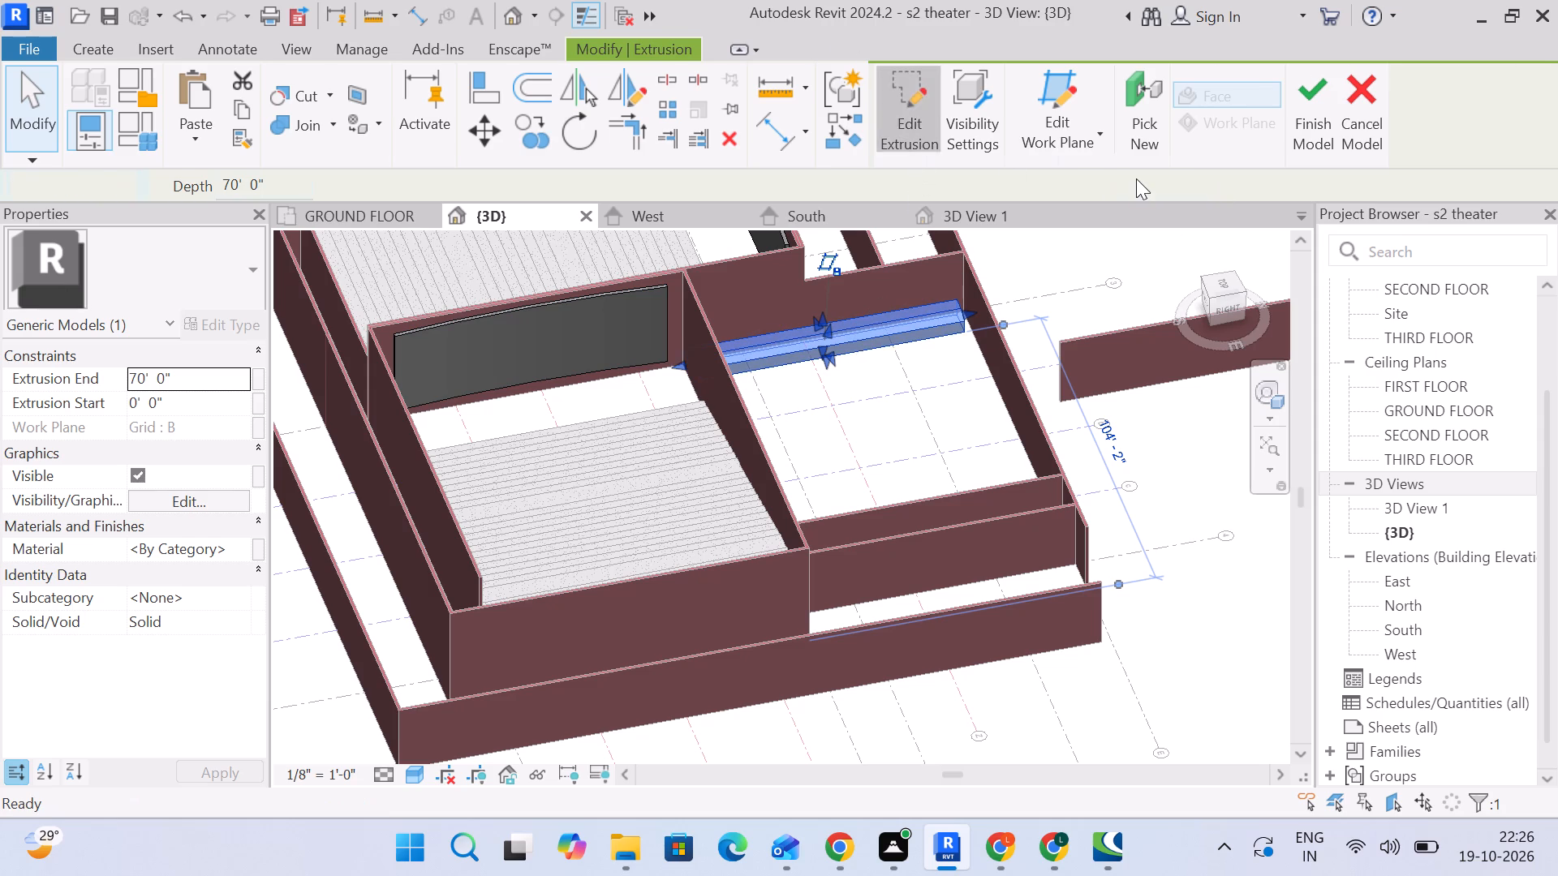
pyautogui.click(1108, 132)
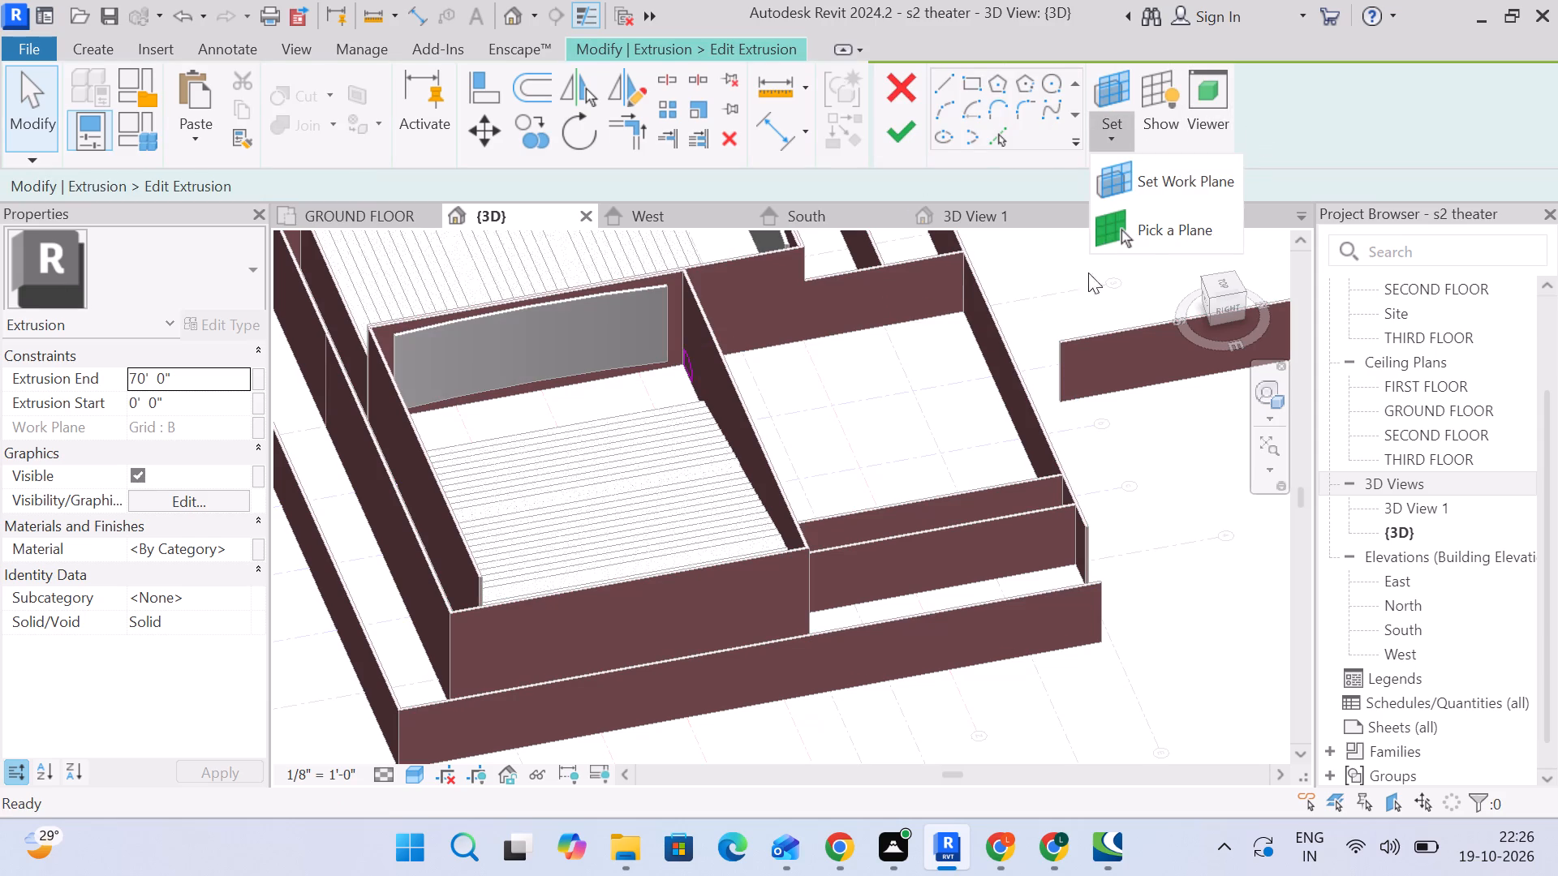
pyautogui.click(1166, 195)
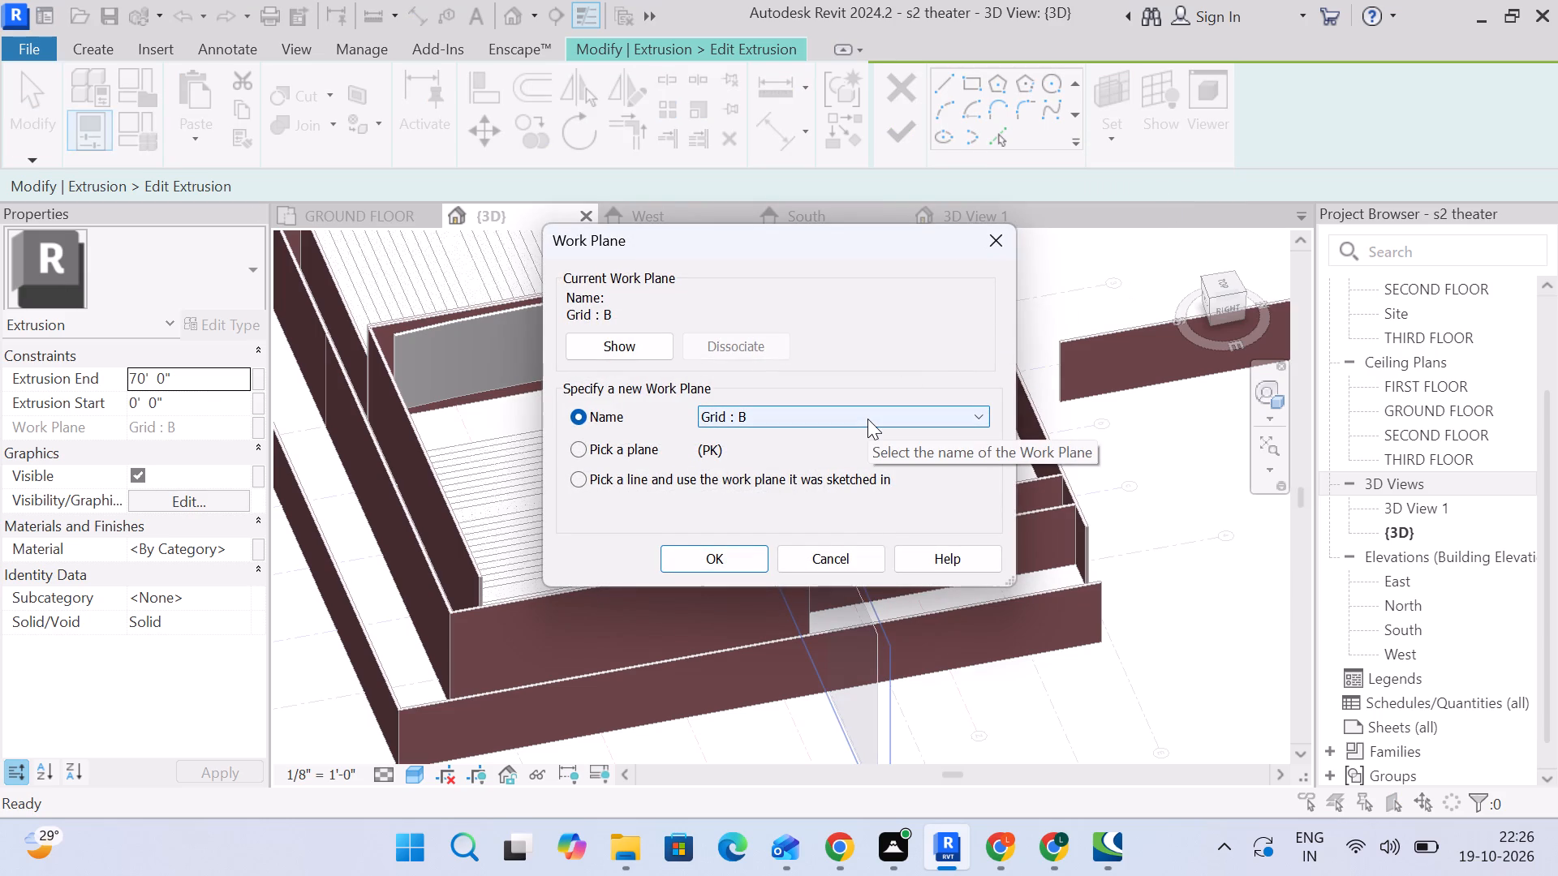
pyautogui.click(867, 419)
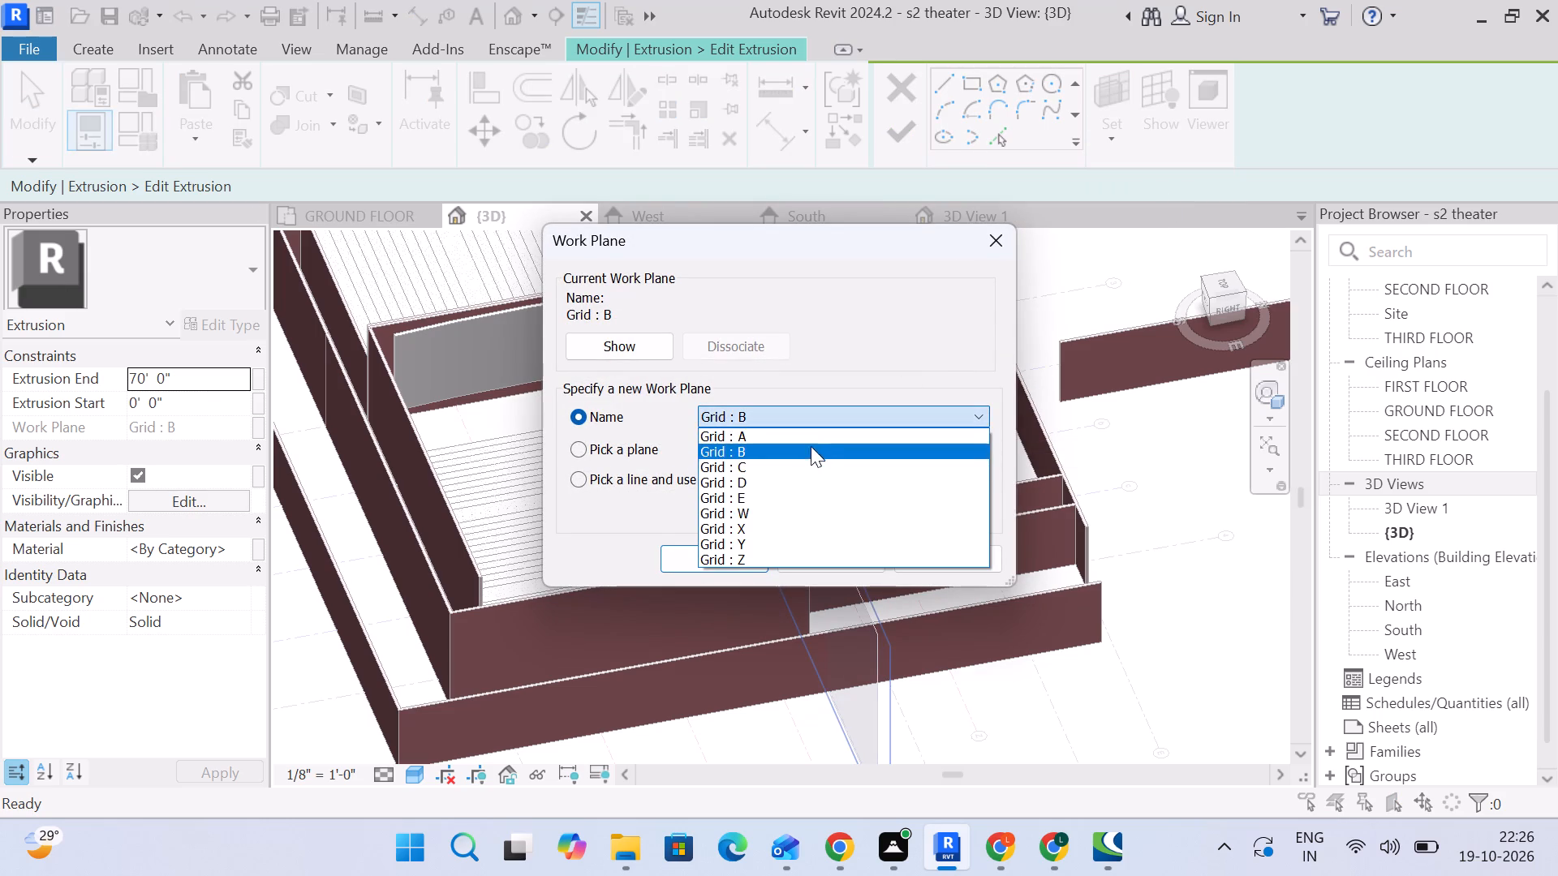
pyautogui.click(810, 438)
pyautogui.click(747, 558)
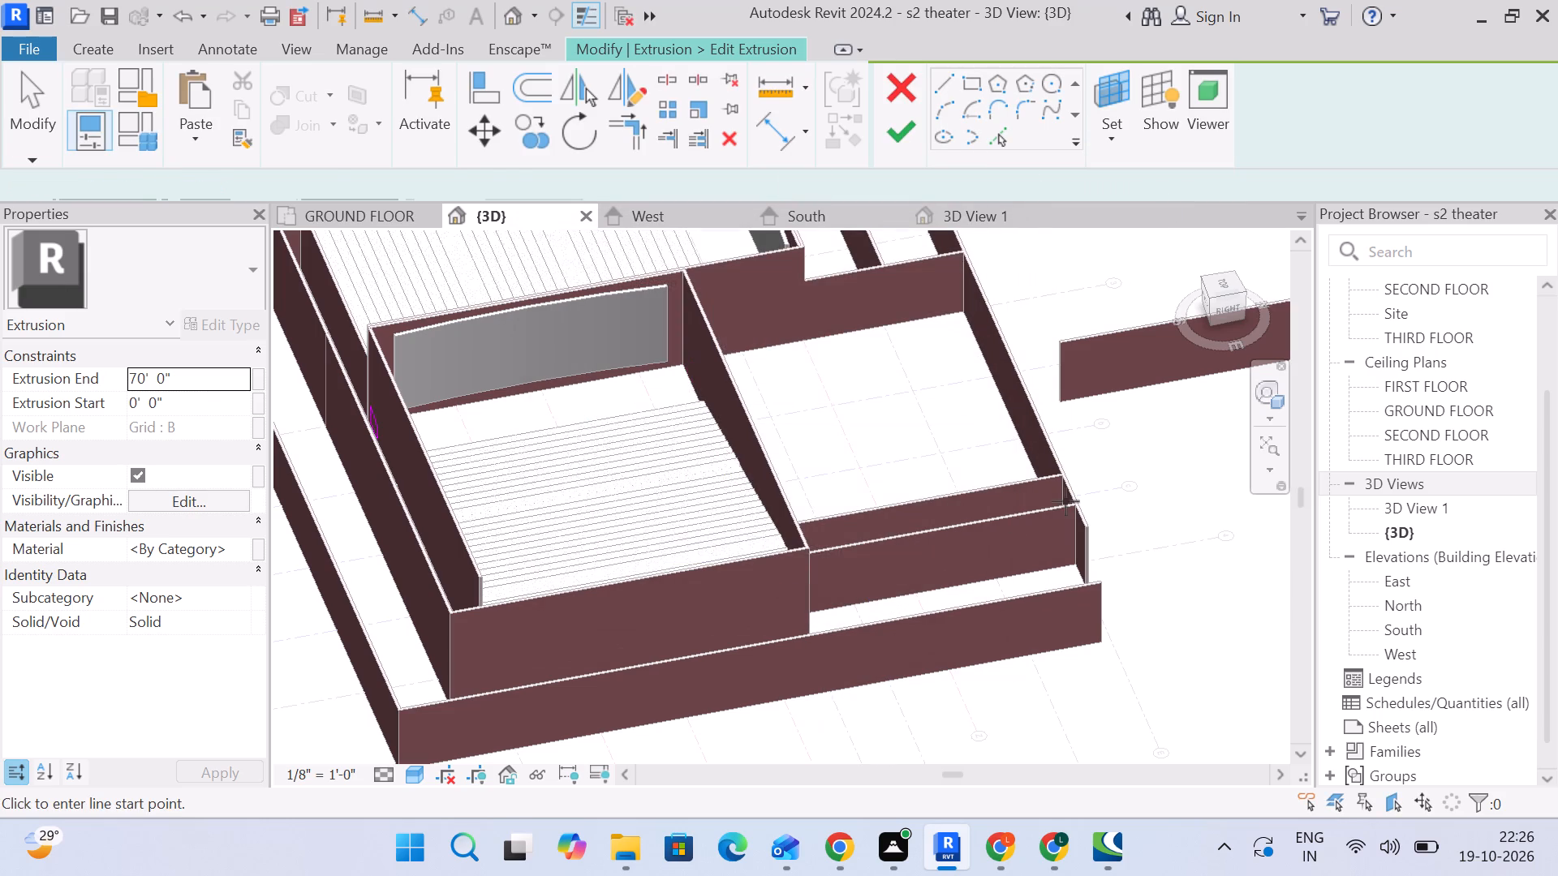
# Finish the extrusion's sketch edit with its work plane on Grid A.
pyautogui.scroll(-3, 727, 464)
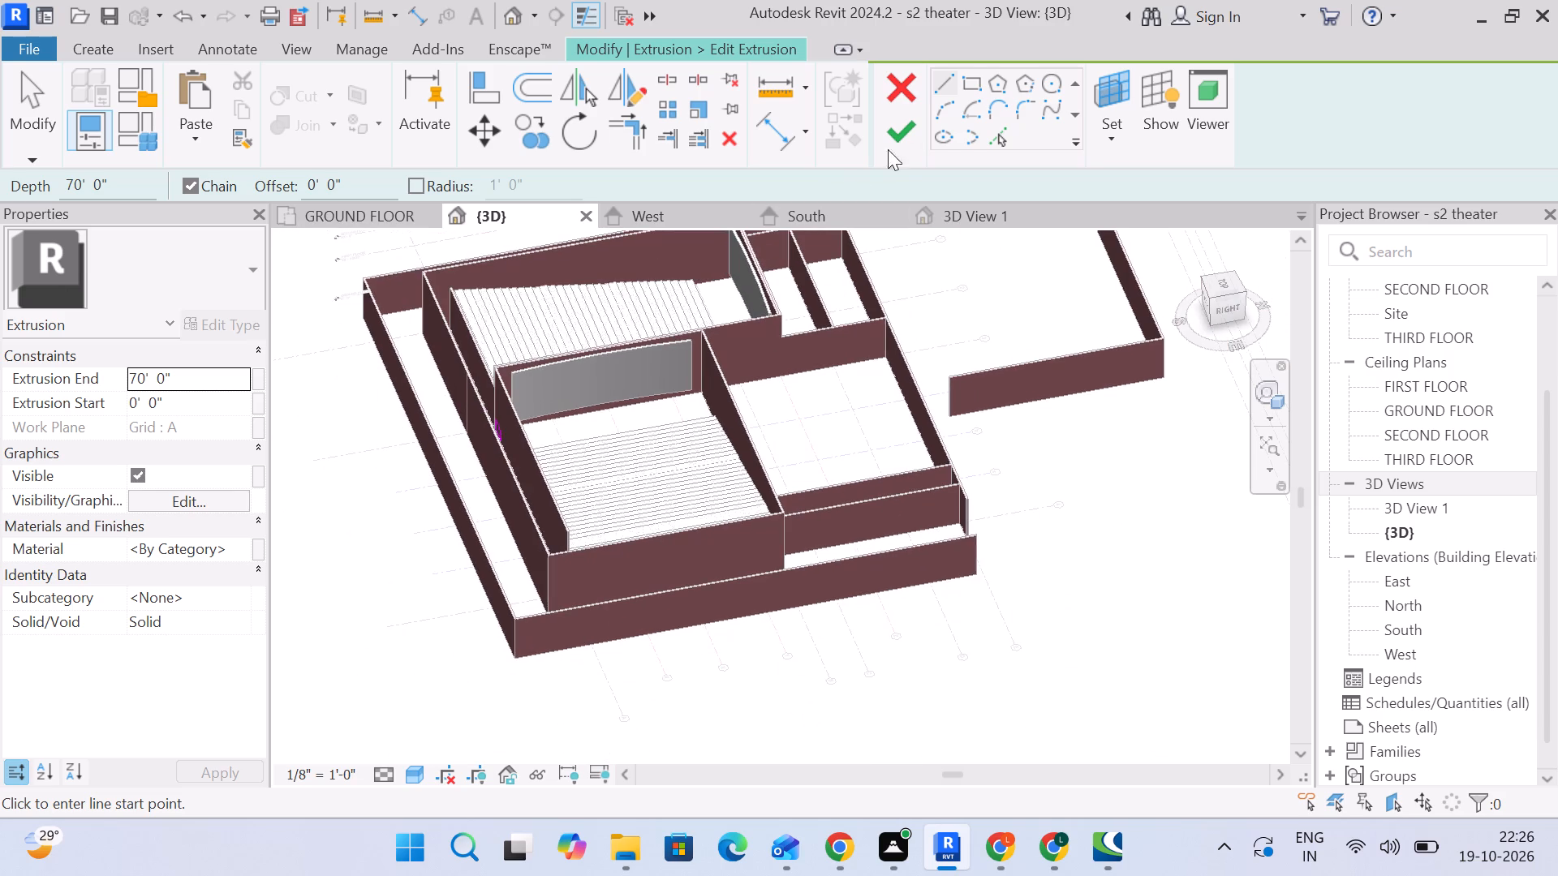
pyautogui.click(906, 135)
# Stretch the extrusion's far end across the room to the opposite side wall, to an extrusion end of about 81'-1 1/2".
pyautogui.scroll(4, 643, 410)
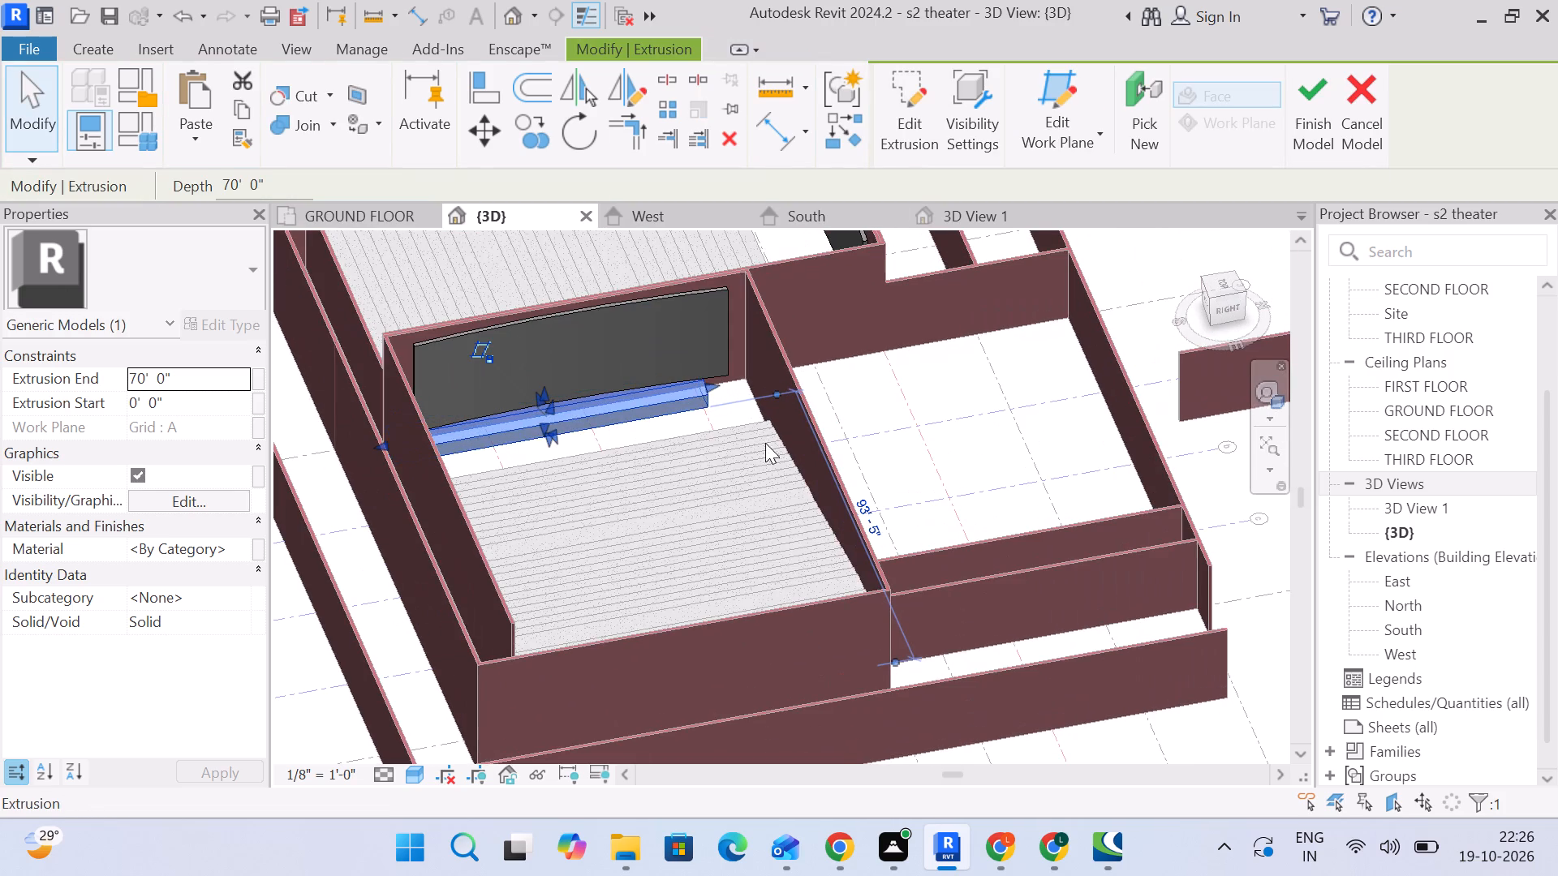
pyautogui.scroll(-1, 906, 443)
pyautogui.moveTo(946, 468); pyautogui.dragTo(807, 480, button='middle')
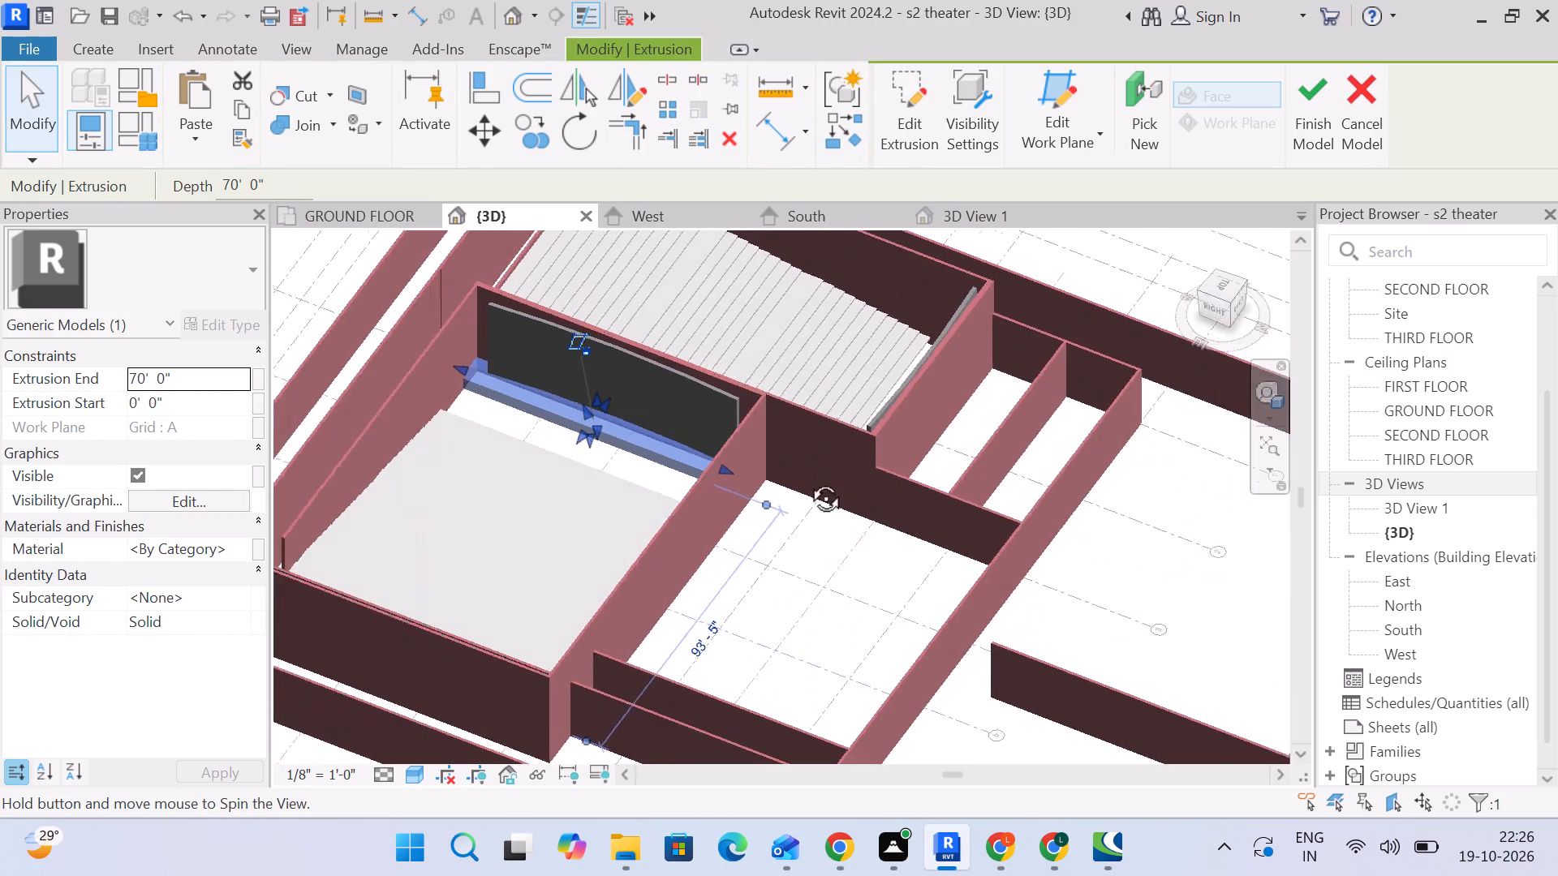
pyautogui.moveTo(807, 480); pyautogui.dragTo(878, 438, button='middle')
pyautogui.scroll(6, 807, 449)
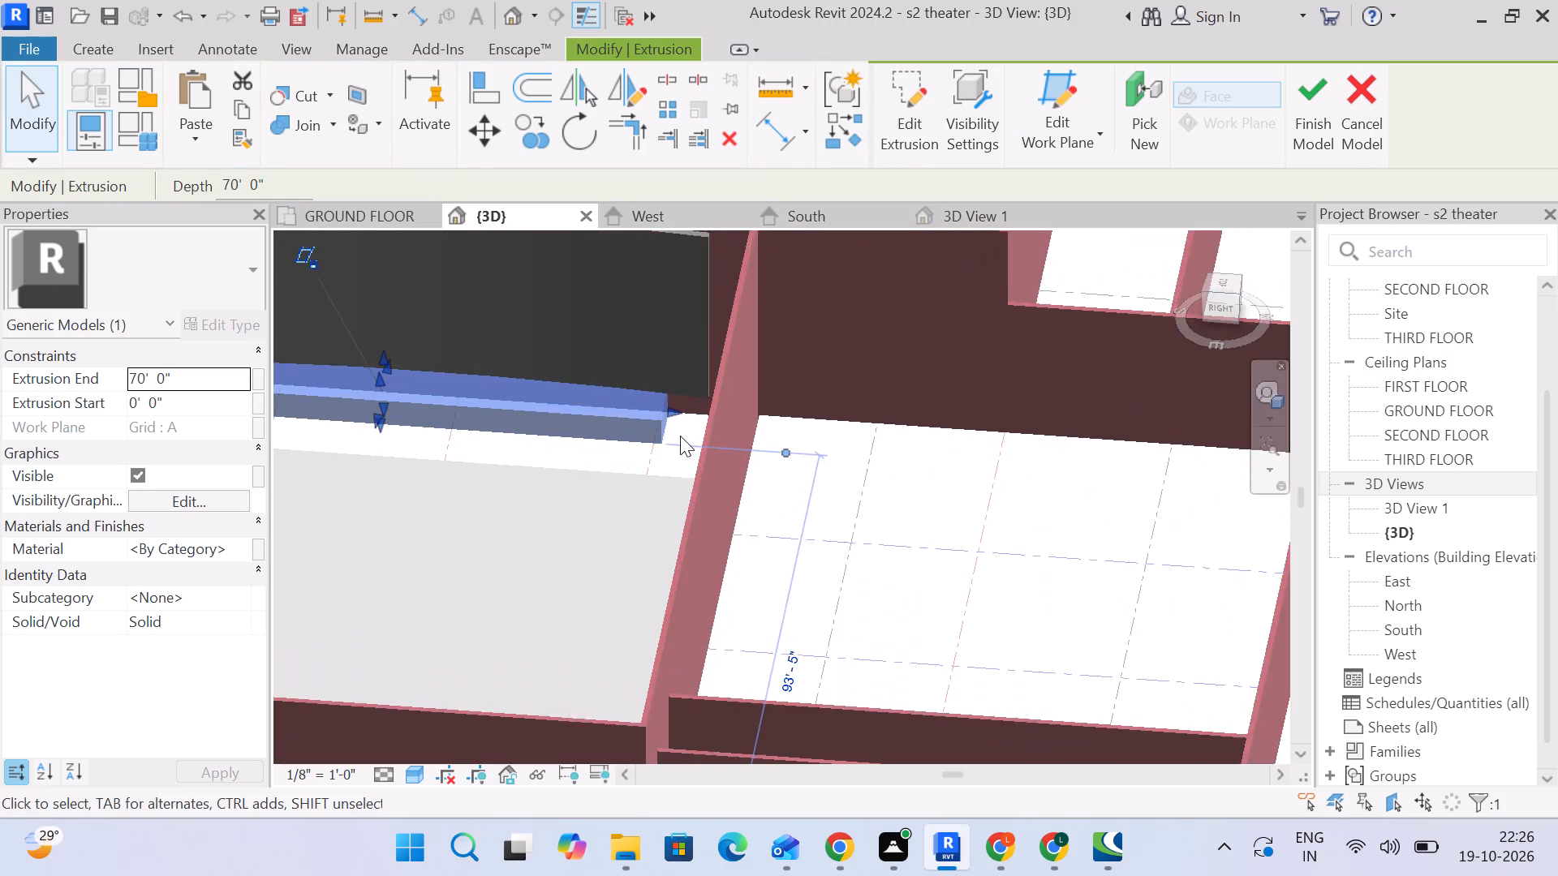
pyautogui.scroll(4, 680, 436)
pyautogui.moveTo(683, 431); pyautogui.dragTo(744, 423, button='middle')
pyautogui.moveTo(665, 302); pyautogui.dragTo(710, 444, button='middle')
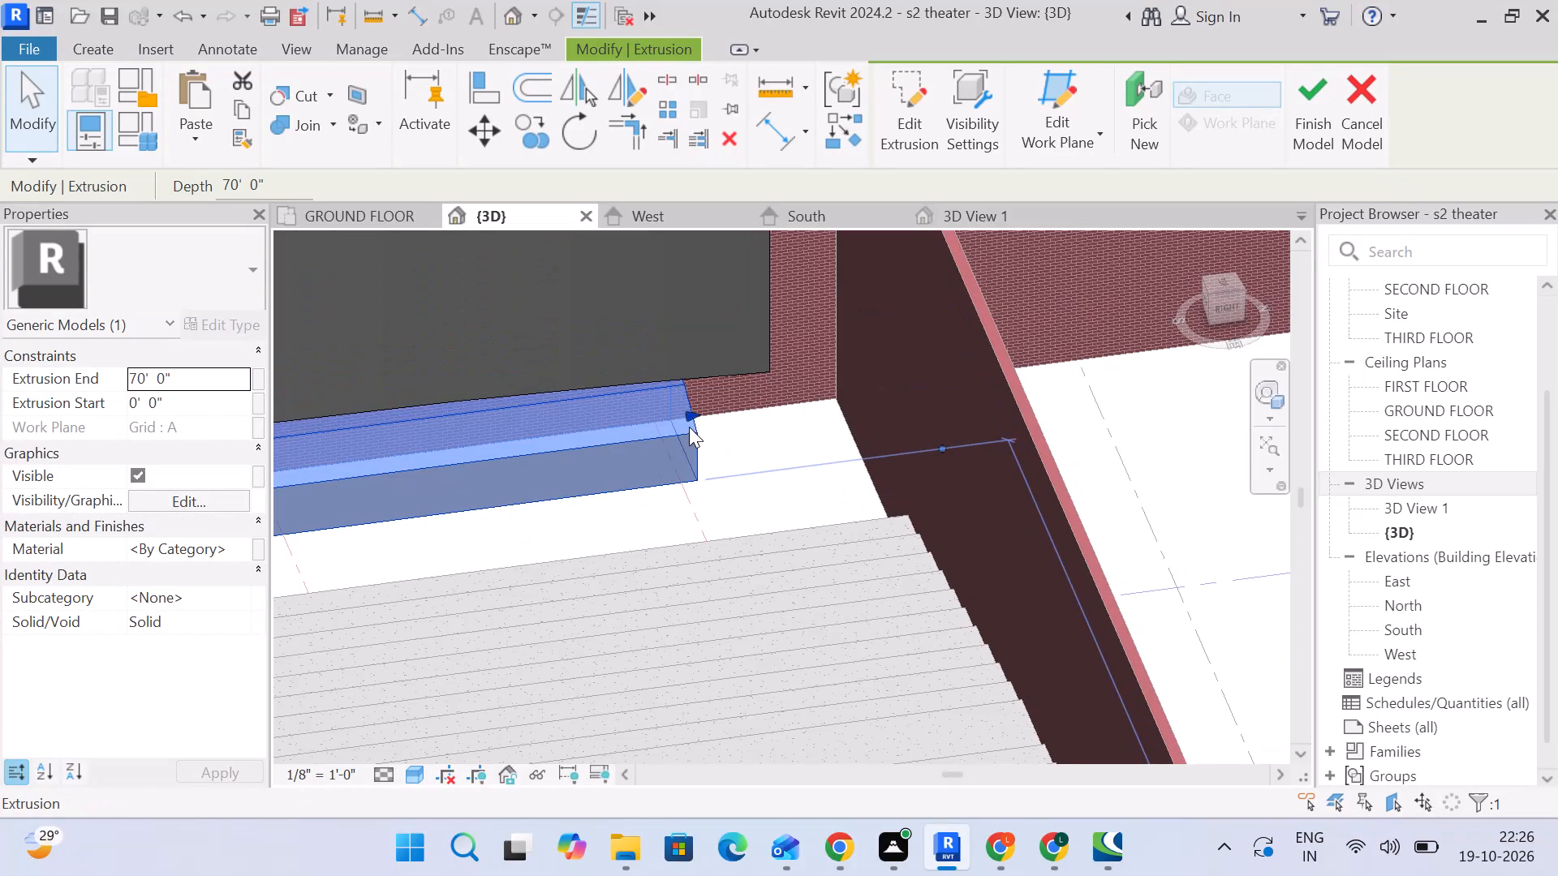
pyautogui.moveTo(687, 410); pyautogui.dragTo(859, 409)
pyautogui.scroll(-3, 953, 414)
pyautogui.keyDown('shift'); pyautogui.moveTo(965, 419); pyautogui.dragTo(843, 406, button='middle'); pyautogui.keyUp('shift')
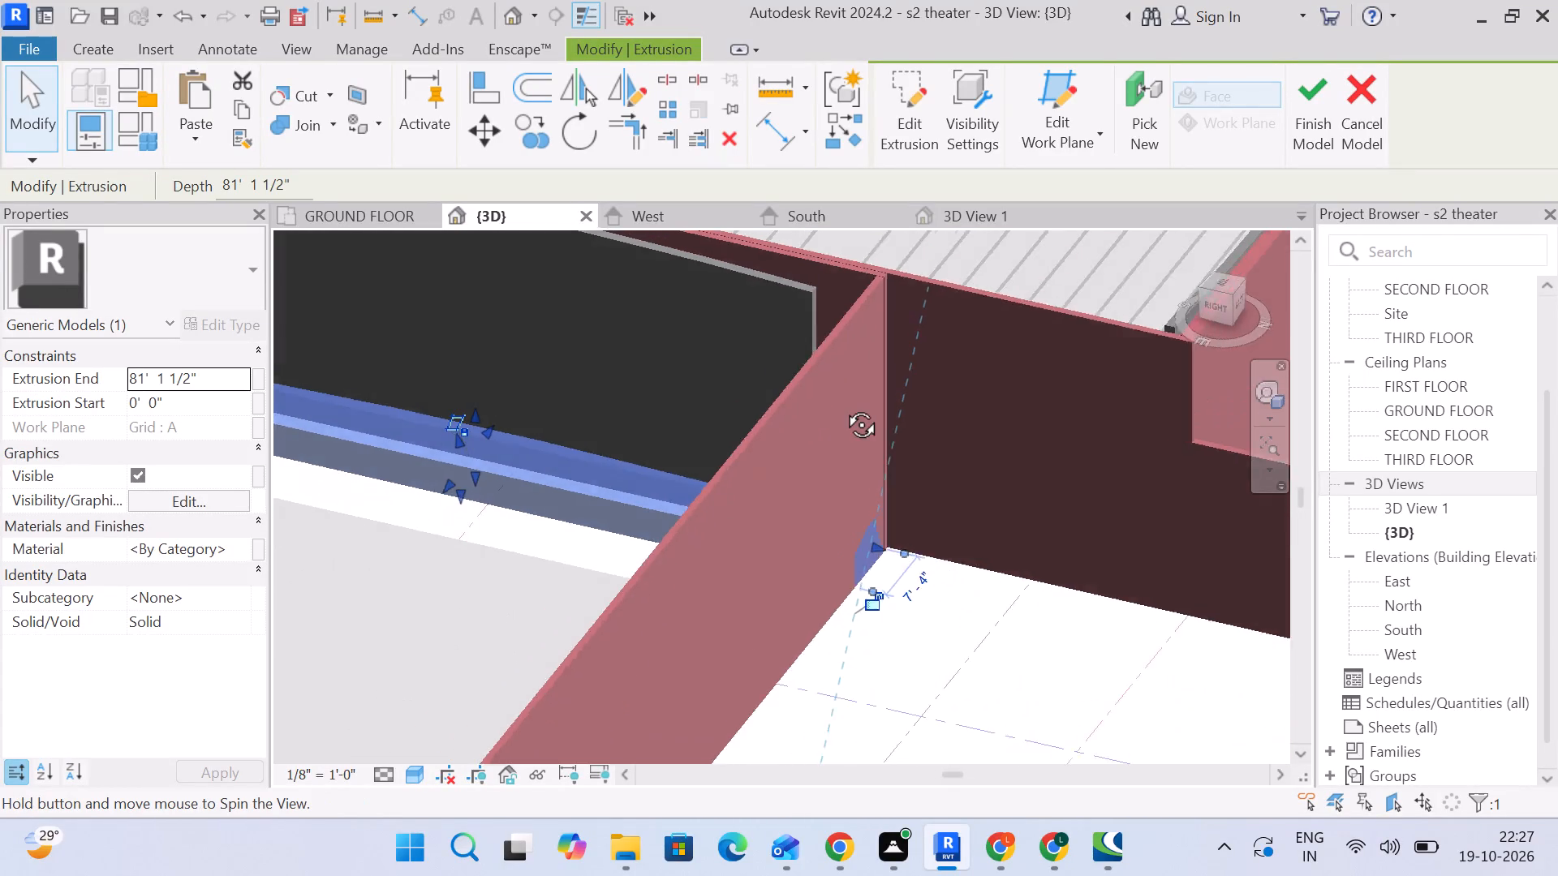
pyautogui.keyDown('shift'); pyautogui.moveTo(843, 406); pyautogui.dragTo(790, 368, button='middle'); pyautogui.keyUp('shift')
pyautogui.scroll(5, 779, 568)
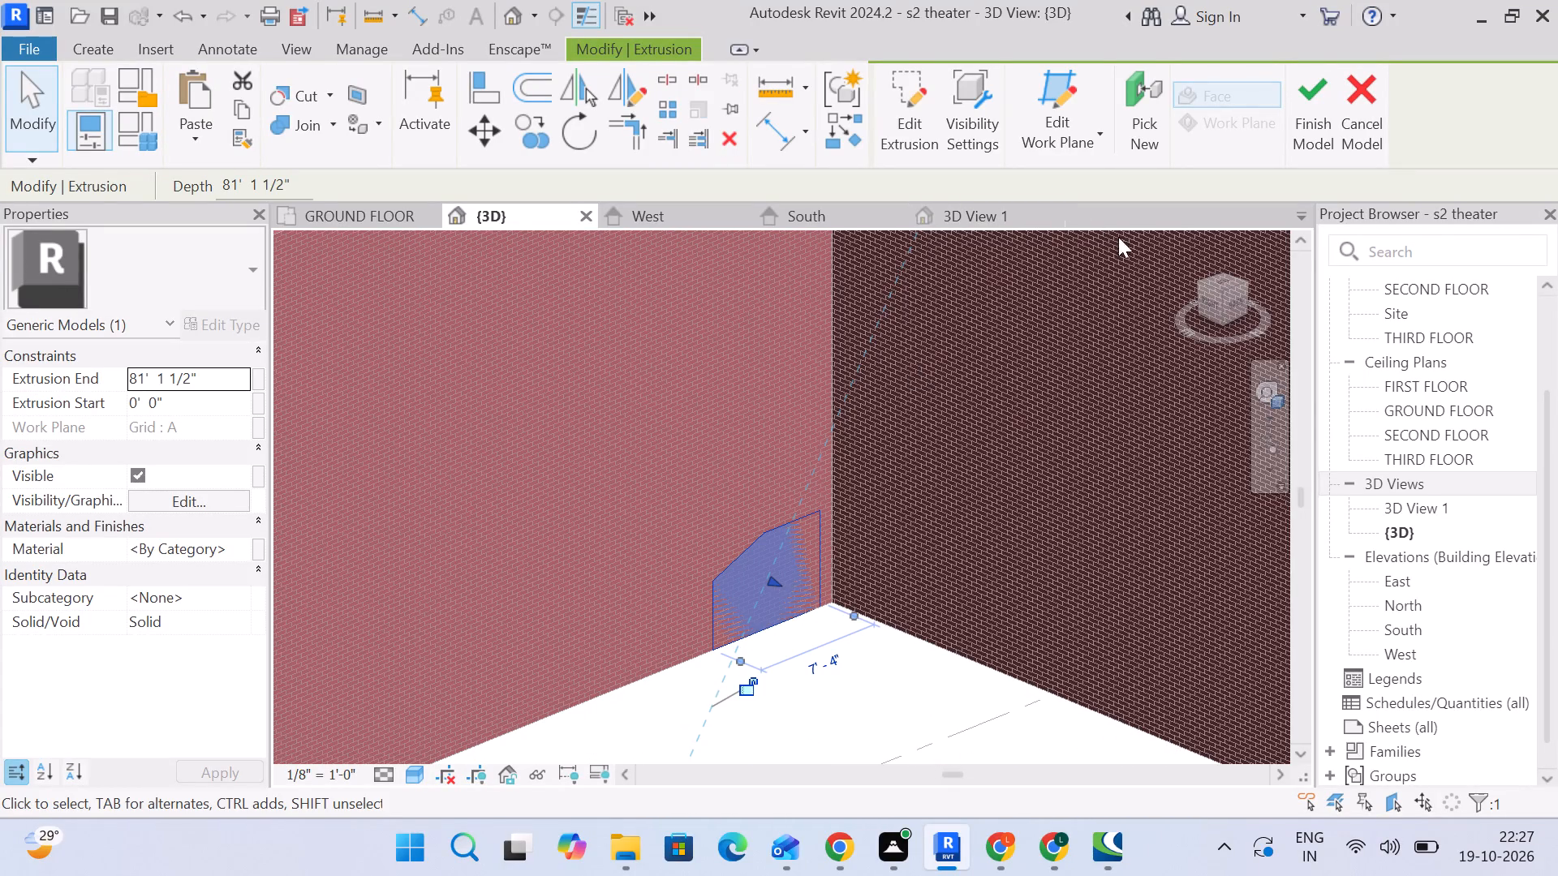
# From the top view, pull the extrusion's start back to the Grid A wall's inner face, at 0'-4 1/2".
pyautogui.click(1223, 287)
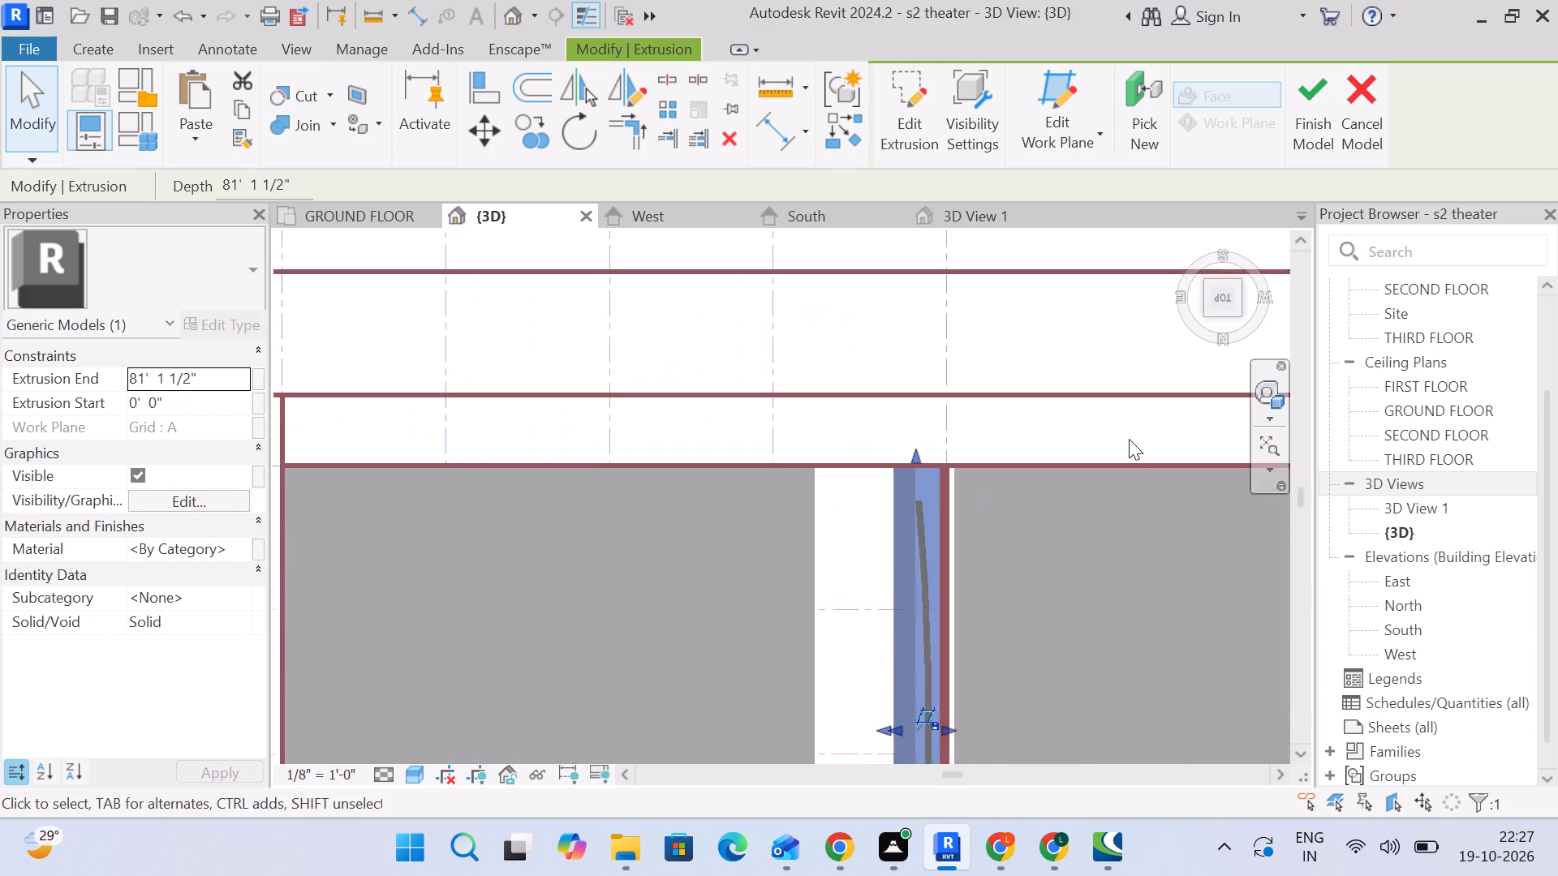
pyautogui.scroll(-4, 804, 303)
pyautogui.scroll(15, 788, 260)
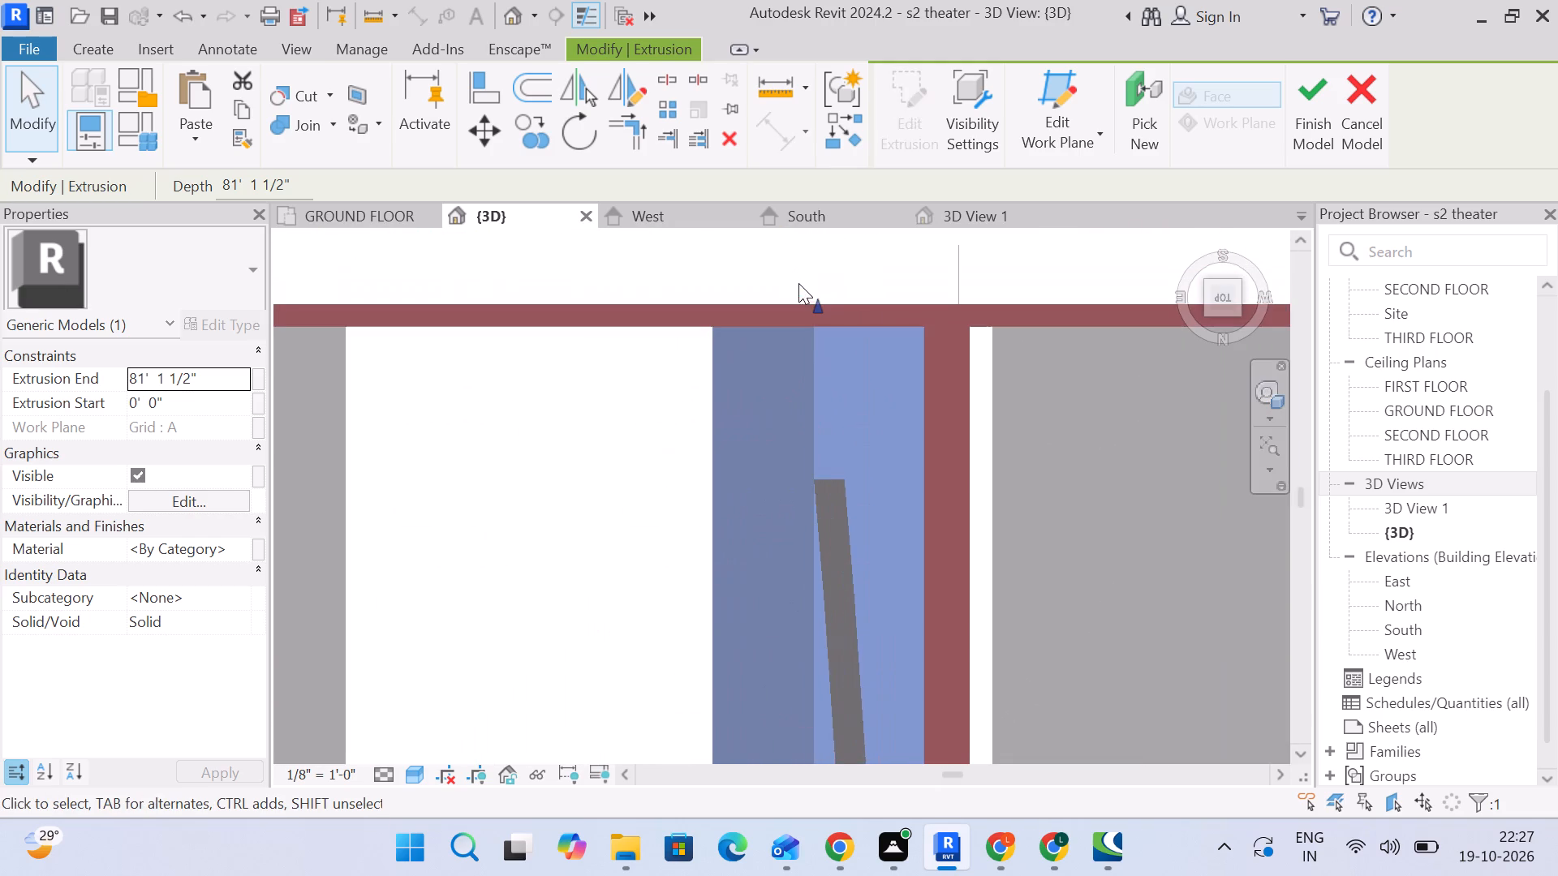
pyautogui.moveTo(816, 306); pyautogui.dragTo(817, 328)
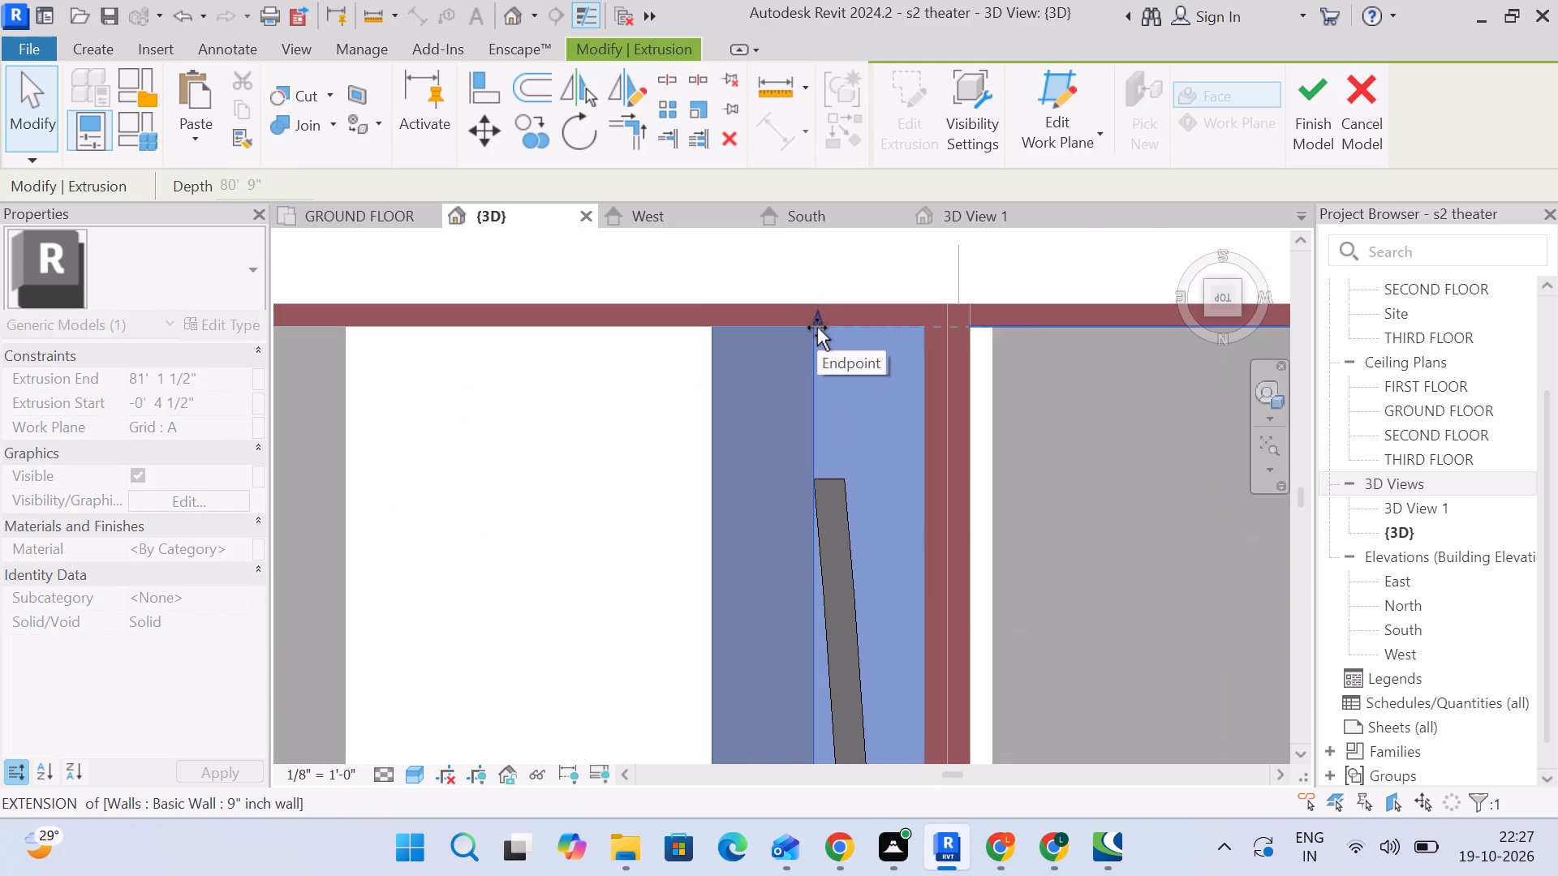
pyautogui.moveTo(817, 328); pyautogui.dragTo(817, 328)
# Align the extrusion's other end with the opposite wall's inner face, at 80'-4 1/2", and finish the in-place model.
pyautogui.scroll(-4, 825, 343)
pyautogui.moveTo(928, 546); pyautogui.dragTo(846, 290, button='middle')
pyautogui.scroll(-5, 838, 342)
pyautogui.moveTo(851, 488); pyautogui.dragTo(843, 199, button='middle')
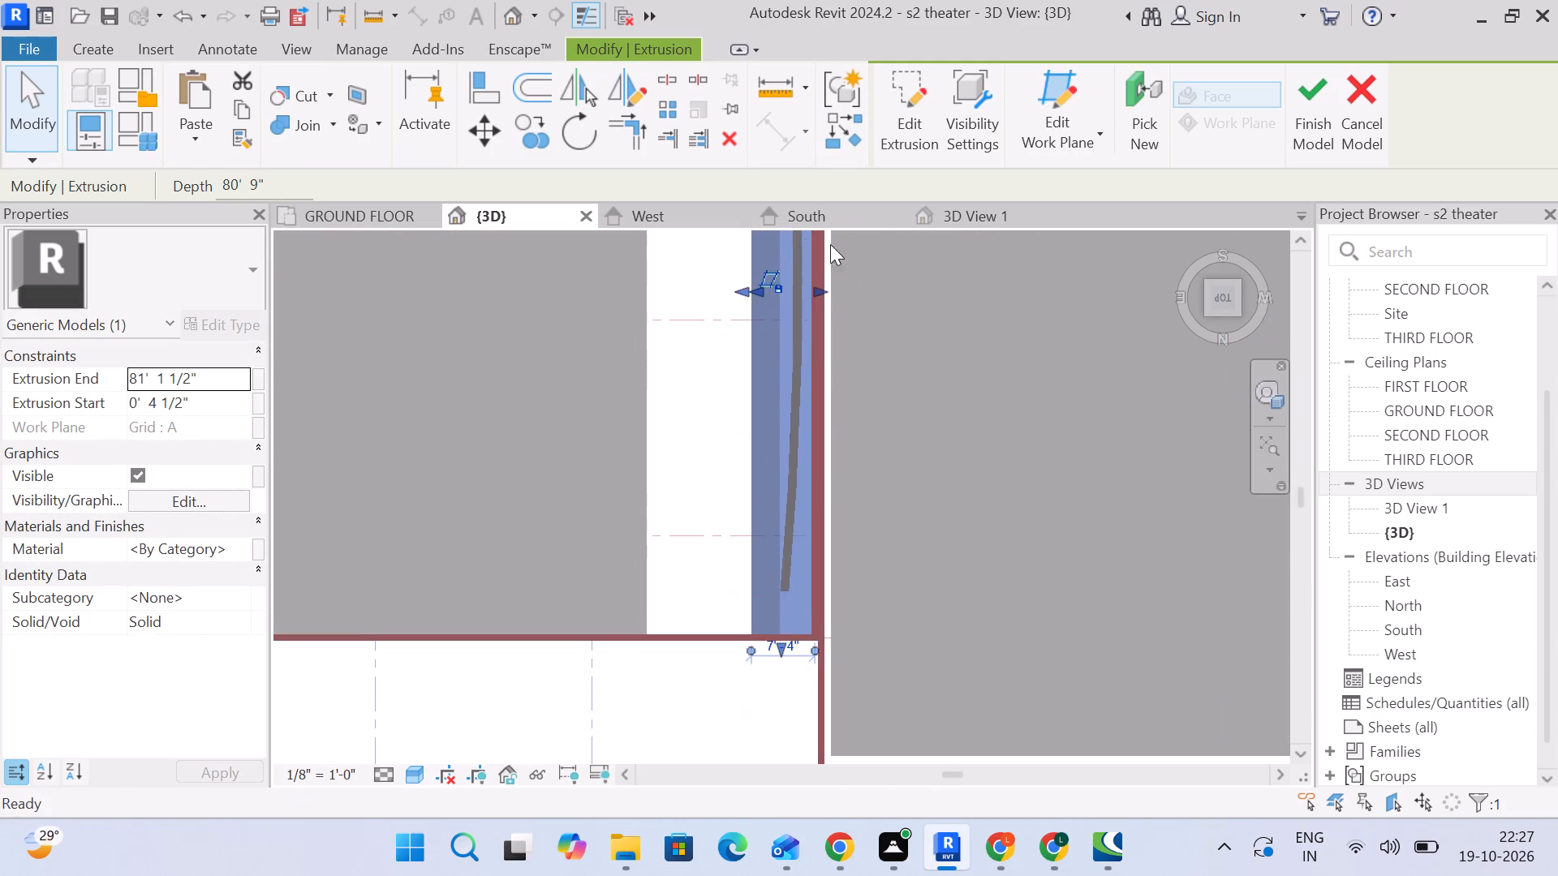
pyautogui.moveTo(805, 622); pyautogui.dragTo(834, 269, button='middle')
pyautogui.scroll(15, 821, 287)
pyautogui.moveTo(790, 274); pyautogui.dragTo(763, 374, button='middle')
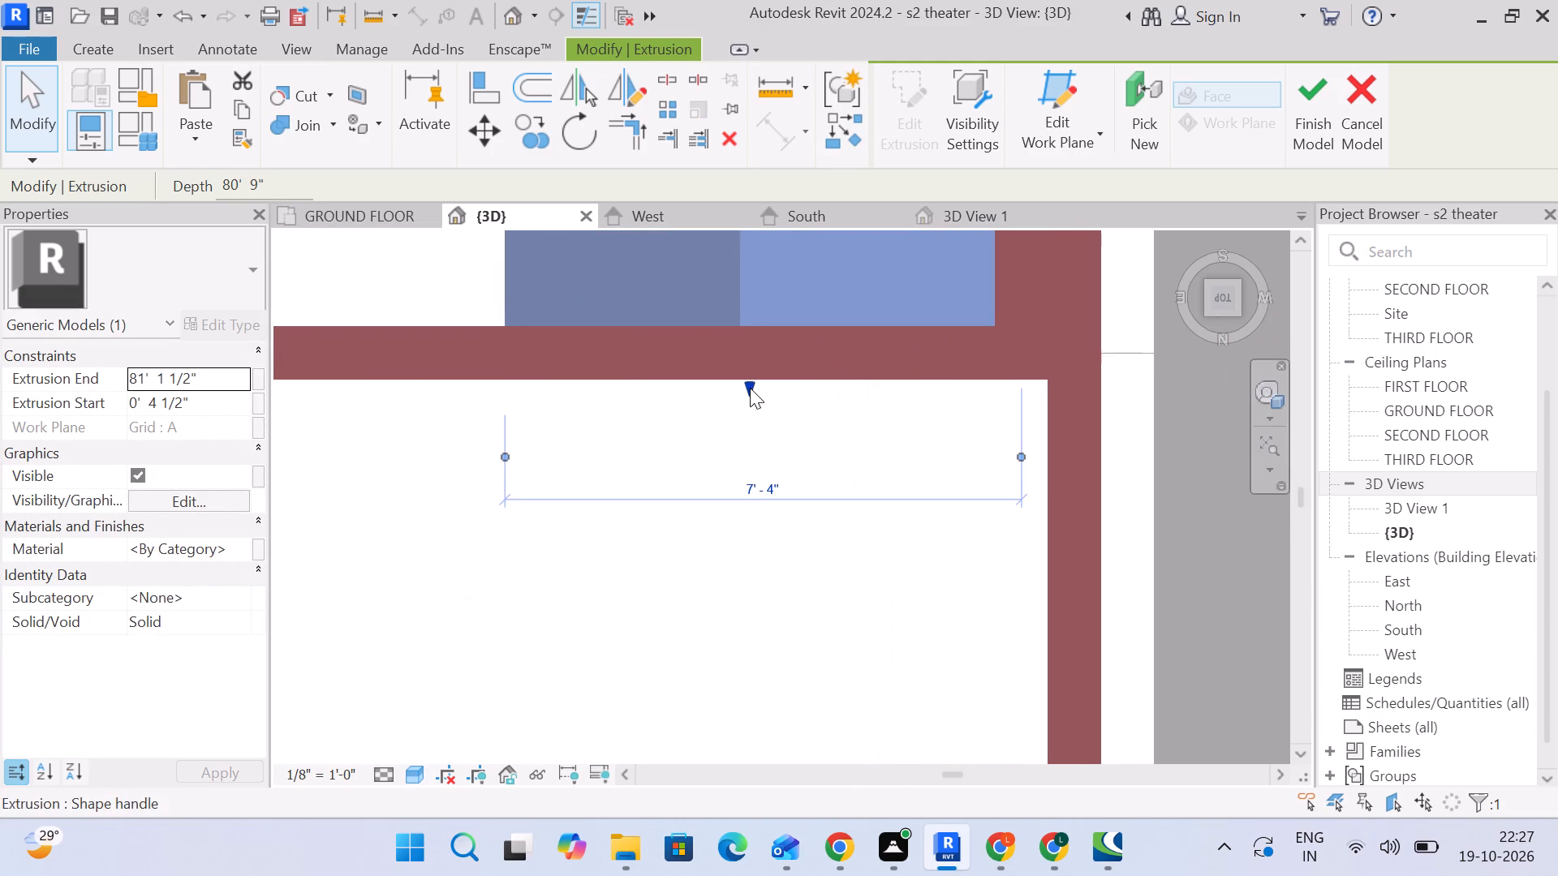
pyautogui.moveTo(751, 384); pyautogui.dragTo(759, 324)
pyautogui.scroll(-5, 760, 333)
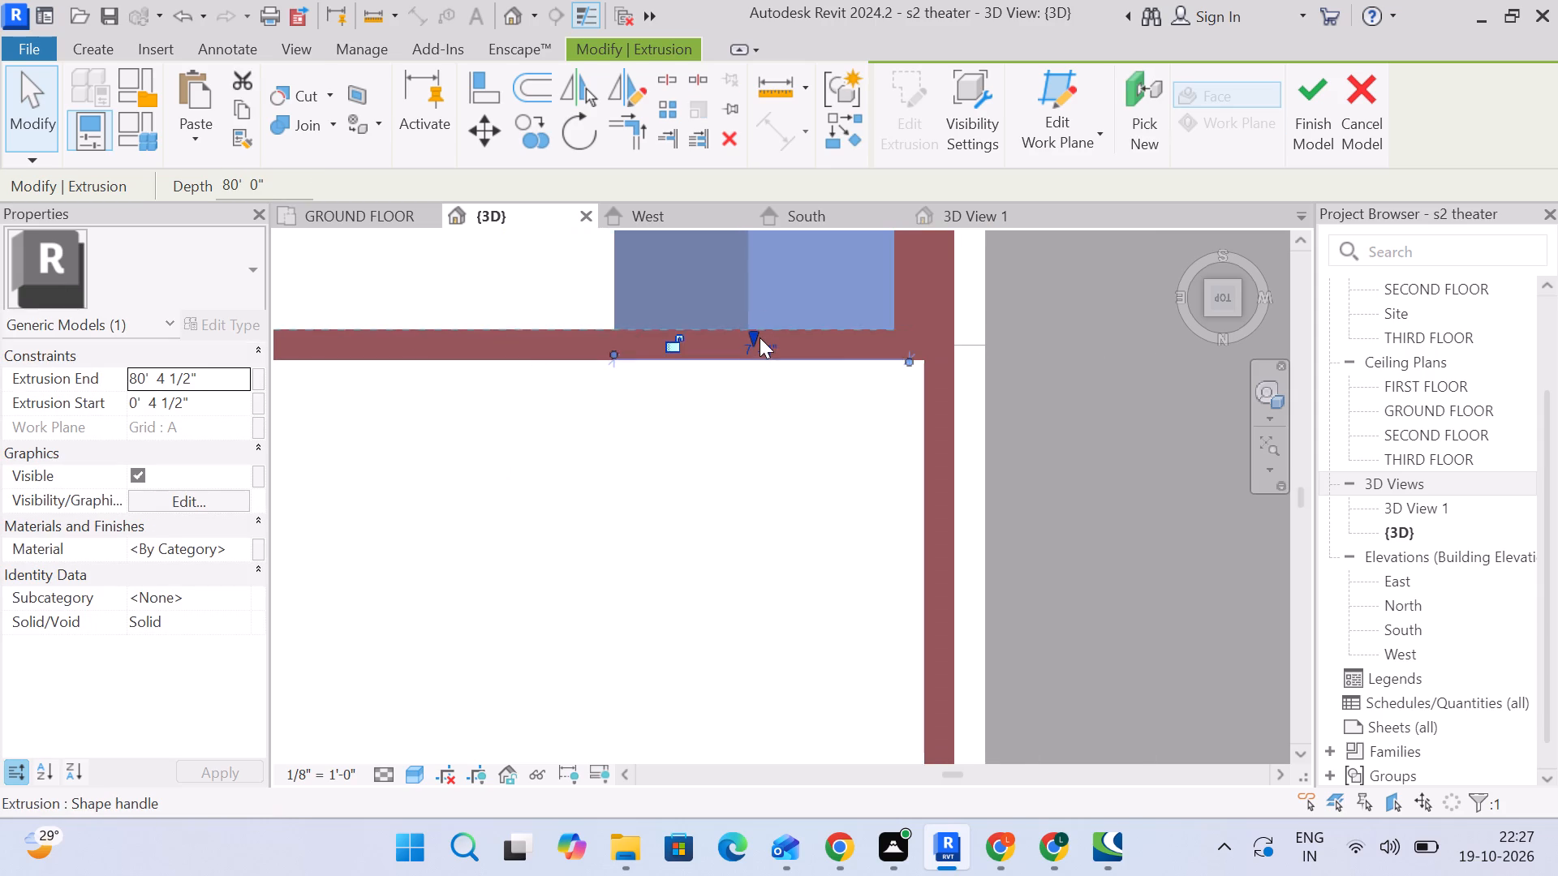
pyautogui.scroll(20, 760, 337)
pyautogui.scroll(7, 760, 337)
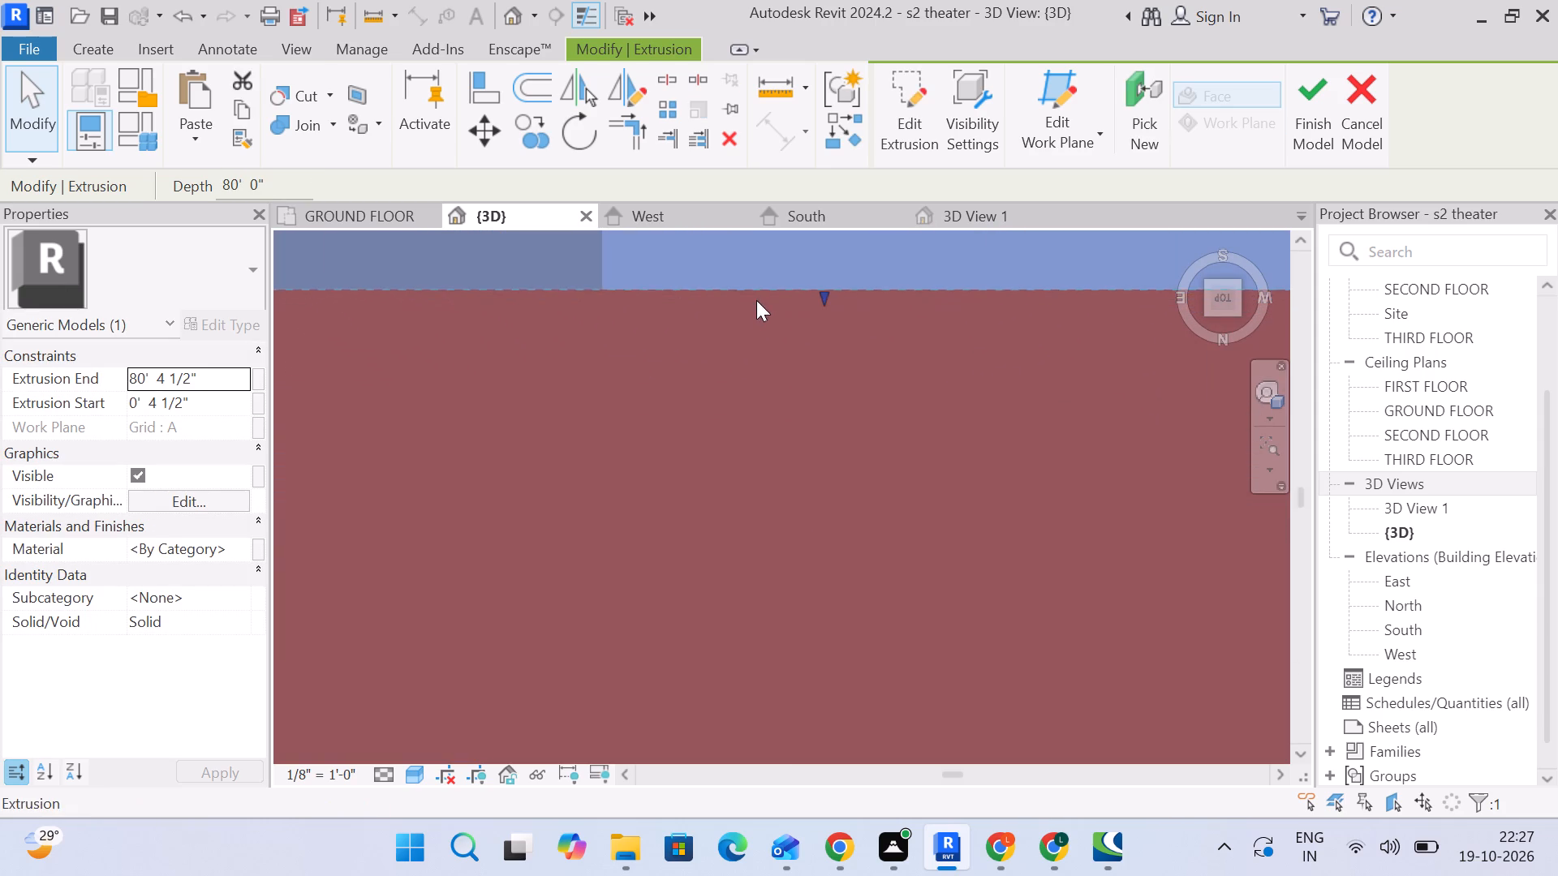
pyautogui.scroll(-20, 756, 300)
pyautogui.scroll(-20, 756, 300)
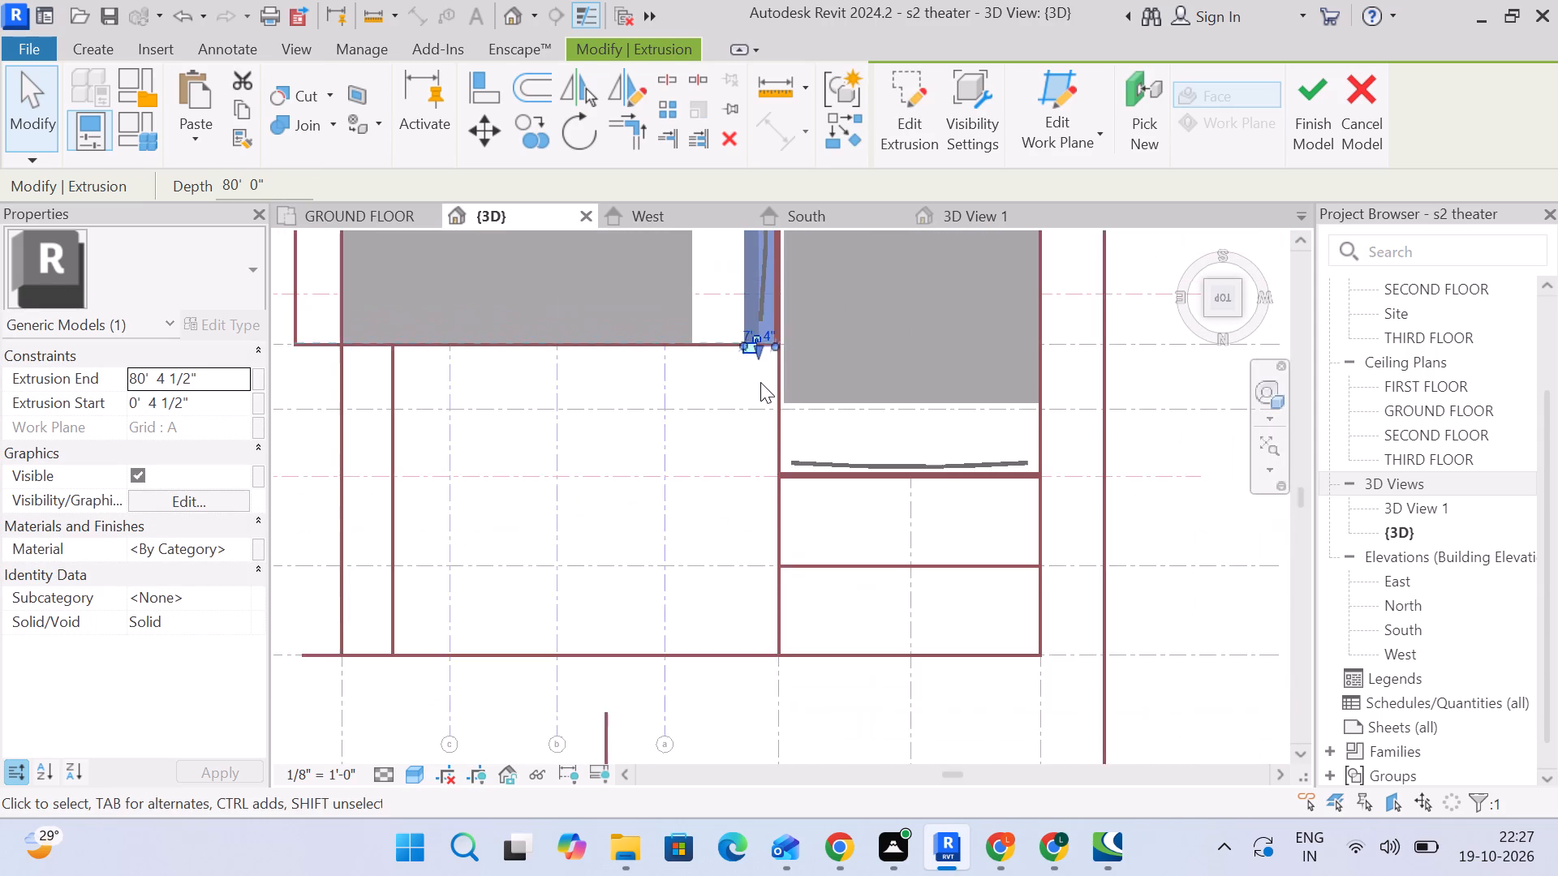
pyautogui.scroll(-6, 760, 382)
pyautogui.moveTo(761, 383); pyautogui.dragTo(793, 505, button='middle')
pyautogui.click(1303, 89)
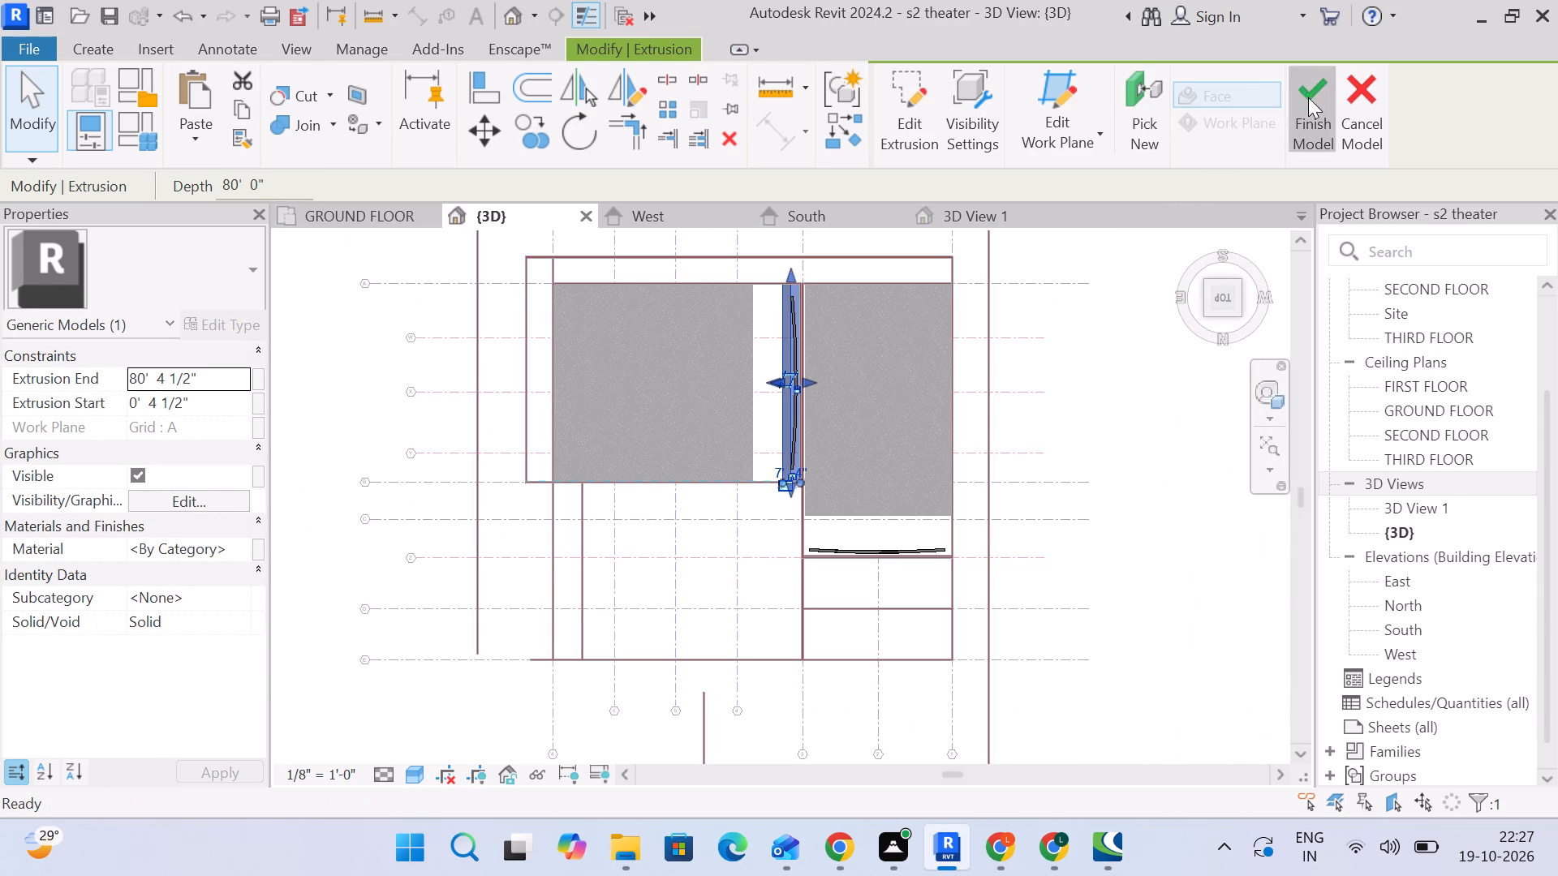
pyautogui.click(966, 213)
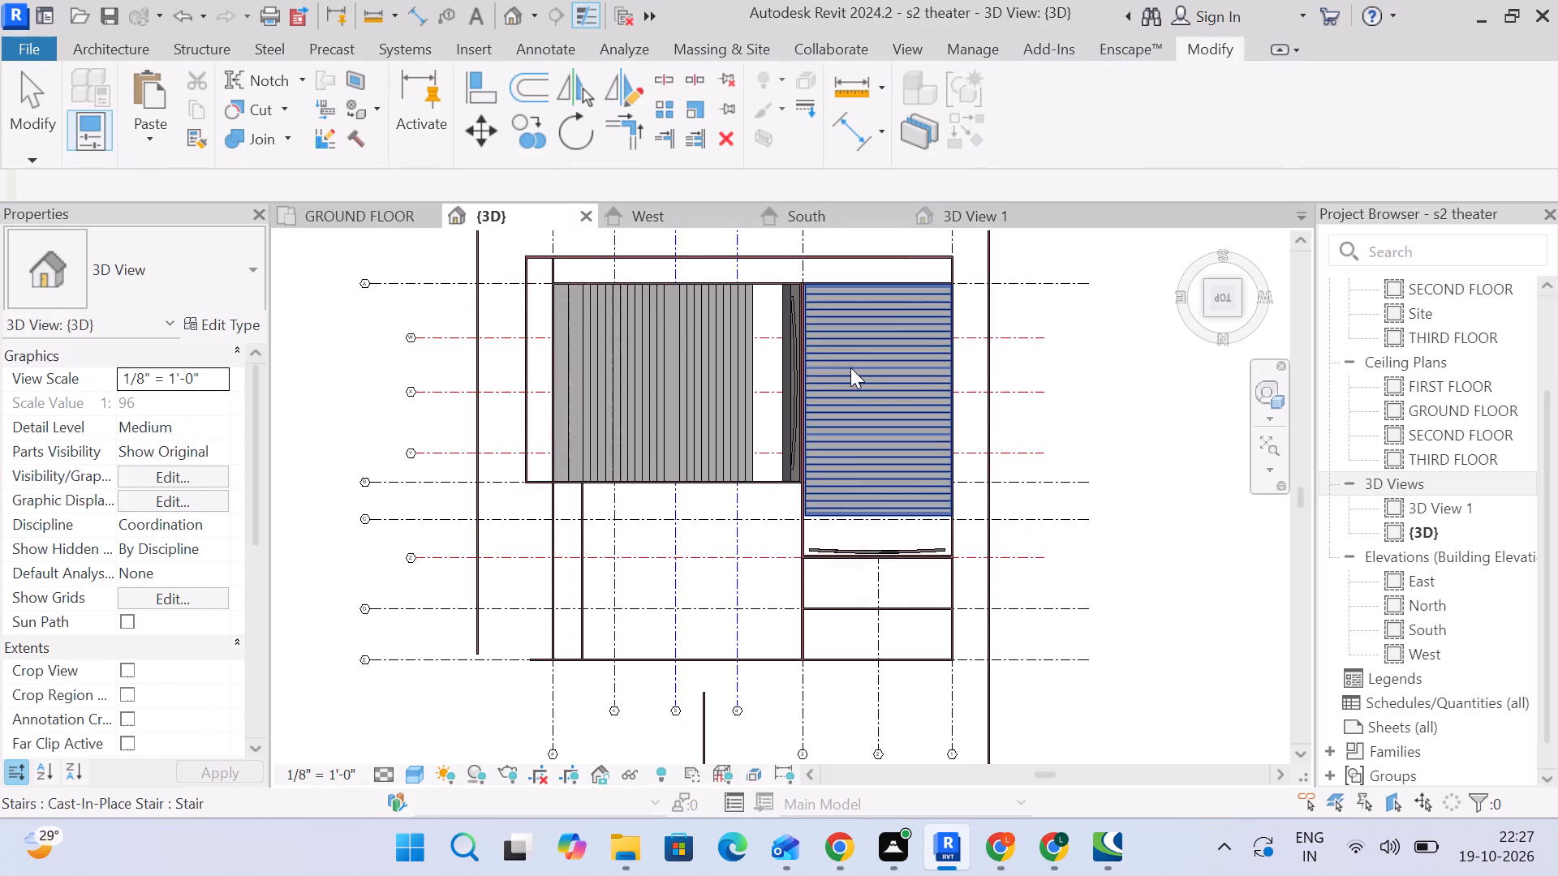
# Examine the finished extrusion's fit beneath the curved screen and between the side walls from several 3D angles.
pyautogui.moveTo(850, 364); pyautogui.dragTo(855, 419, button='middle')
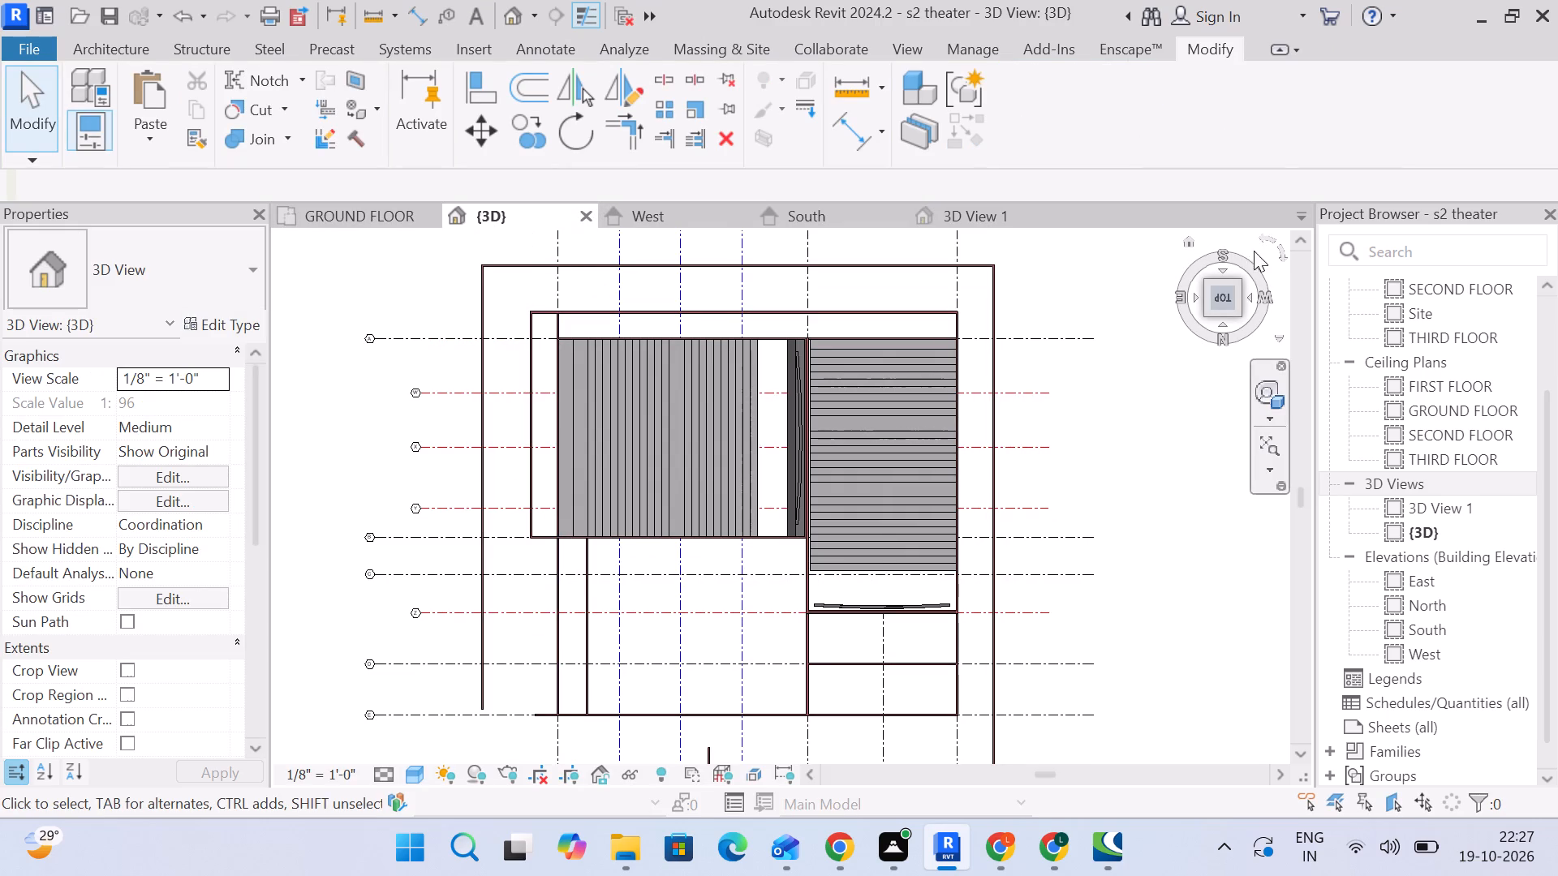
pyautogui.click(1184, 244)
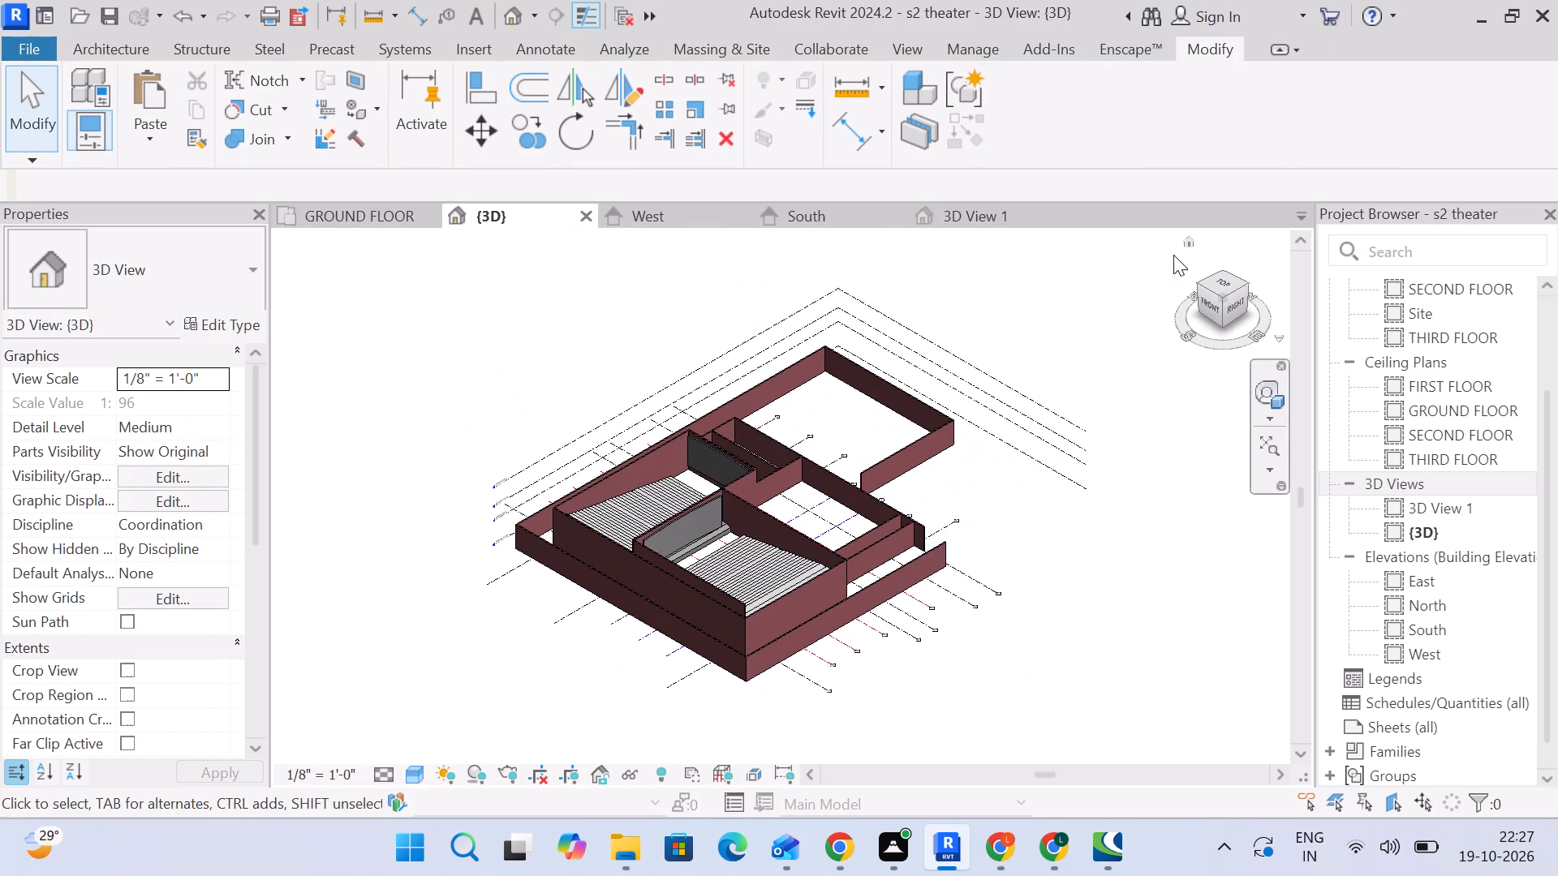
pyautogui.scroll(4, 721, 506)
pyautogui.scroll(5, 778, 610)
pyautogui.scroll(4, 600, 509)
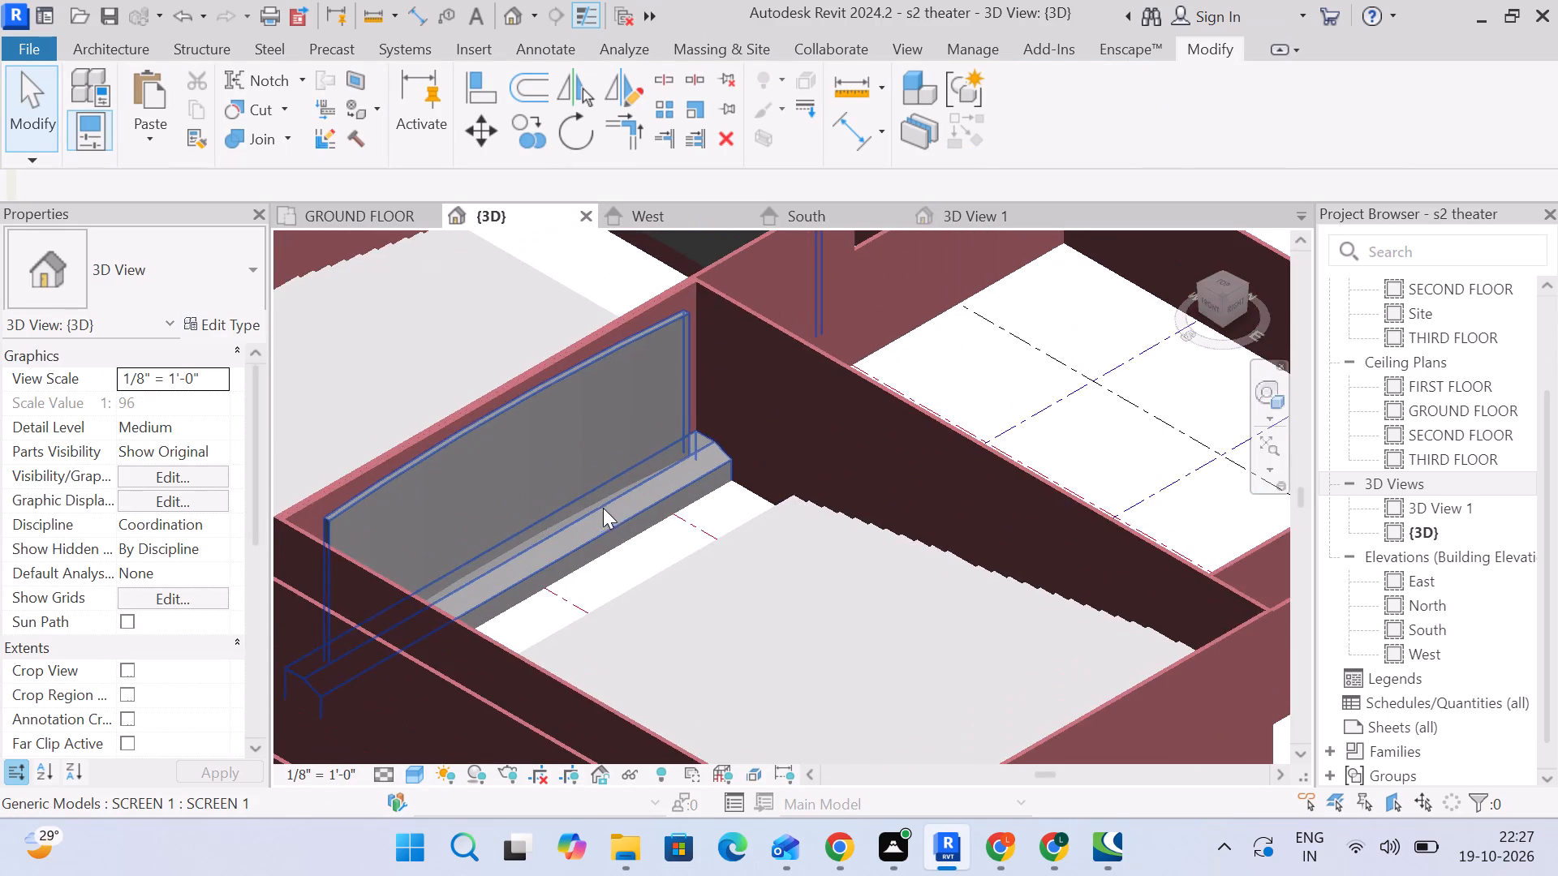
pyautogui.scroll(-2, 733, 548)
pyautogui.keyDown('shift'); pyautogui.moveTo(765, 582); pyautogui.dragTo(742, 500, button='middle'); pyautogui.keyUp('shift')
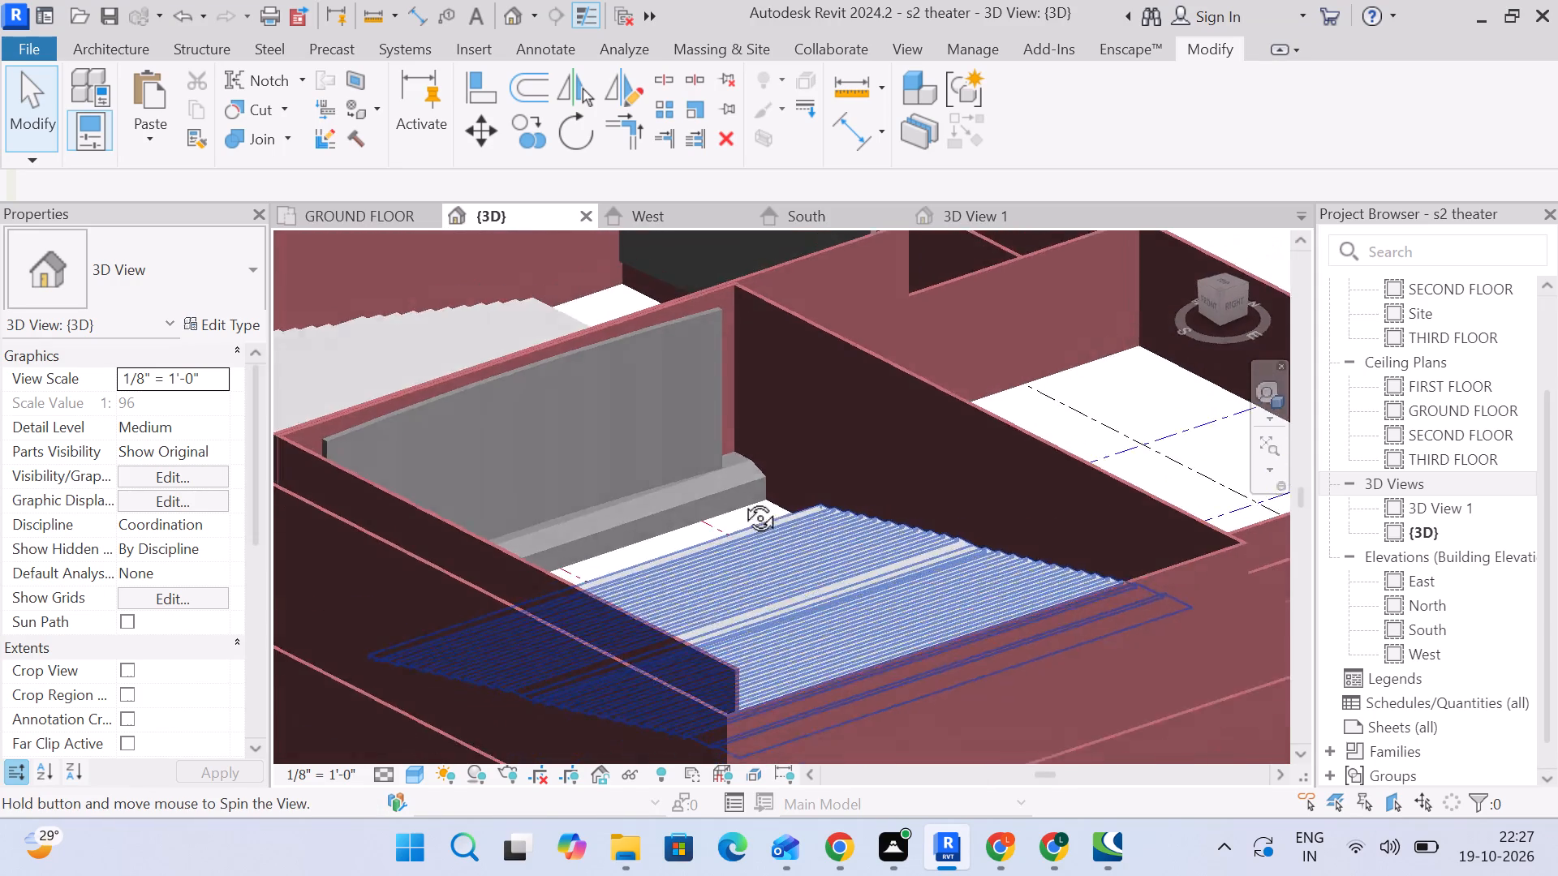
pyautogui.keyDown('shift'); pyautogui.moveTo(742, 500); pyautogui.dragTo(574, 503, button='middle'); pyautogui.keyUp('shift')
pyautogui.scroll(9, 416, 348)
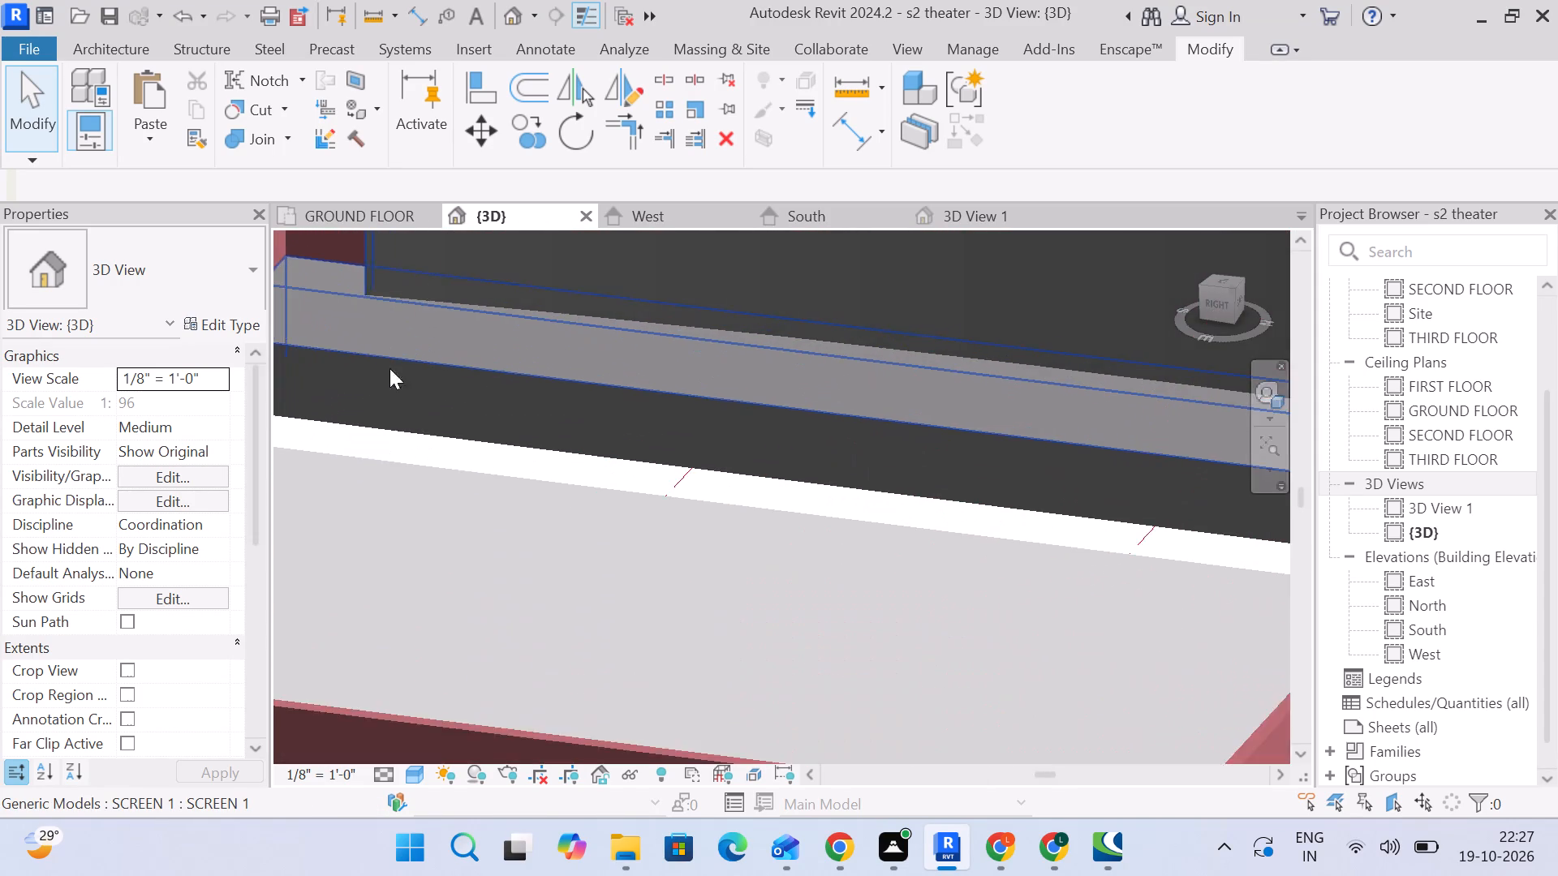
pyautogui.moveTo(440, 414); pyautogui.dragTo(575, 462, button='middle')
pyautogui.scroll(1, 576, 462)
pyautogui.scroll(-4, 579, 463)
pyautogui.moveTo(691, 581); pyautogui.dragTo(671, 369, button='middle')
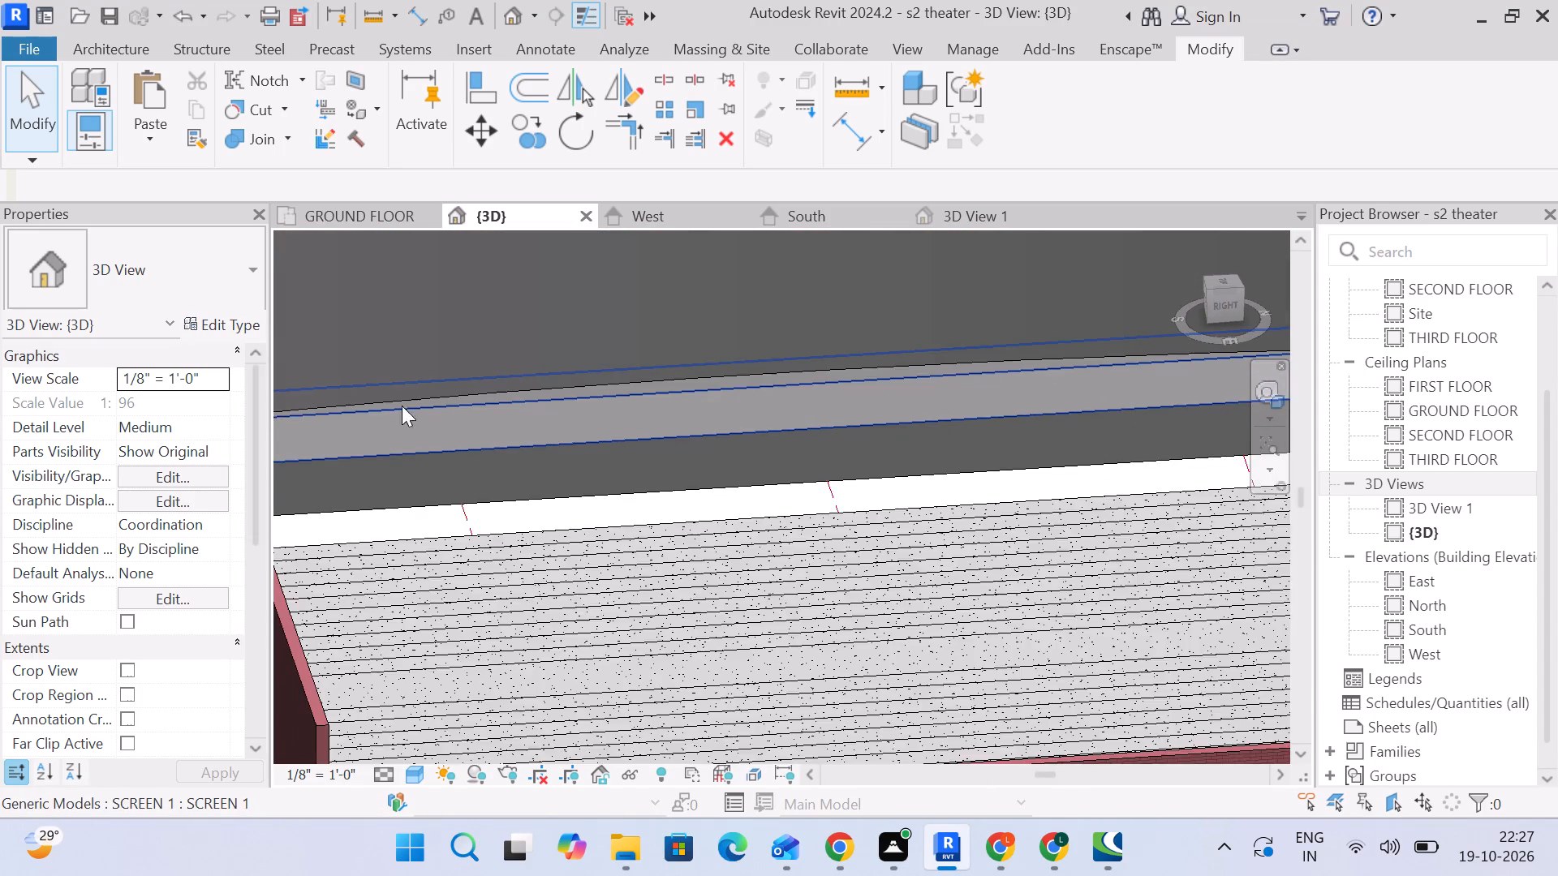
pyautogui.scroll(3, 274, 415)
pyautogui.moveTo(402, 474); pyautogui.dragTo(903, 362, button='middle')
pyautogui.scroll(-3, 904, 362)
pyautogui.moveTo(904, 363); pyautogui.dragTo(803, 361, button='middle')
pyautogui.scroll(1, 803, 361)
pyautogui.scroll(-7, 805, 356)
pyautogui.moveTo(876, 406); pyautogui.dragTo(667, 582, button='middle')
pyautogui.moveTo(858, 426); pyautogui.dragTo(621, 533, button='middle')
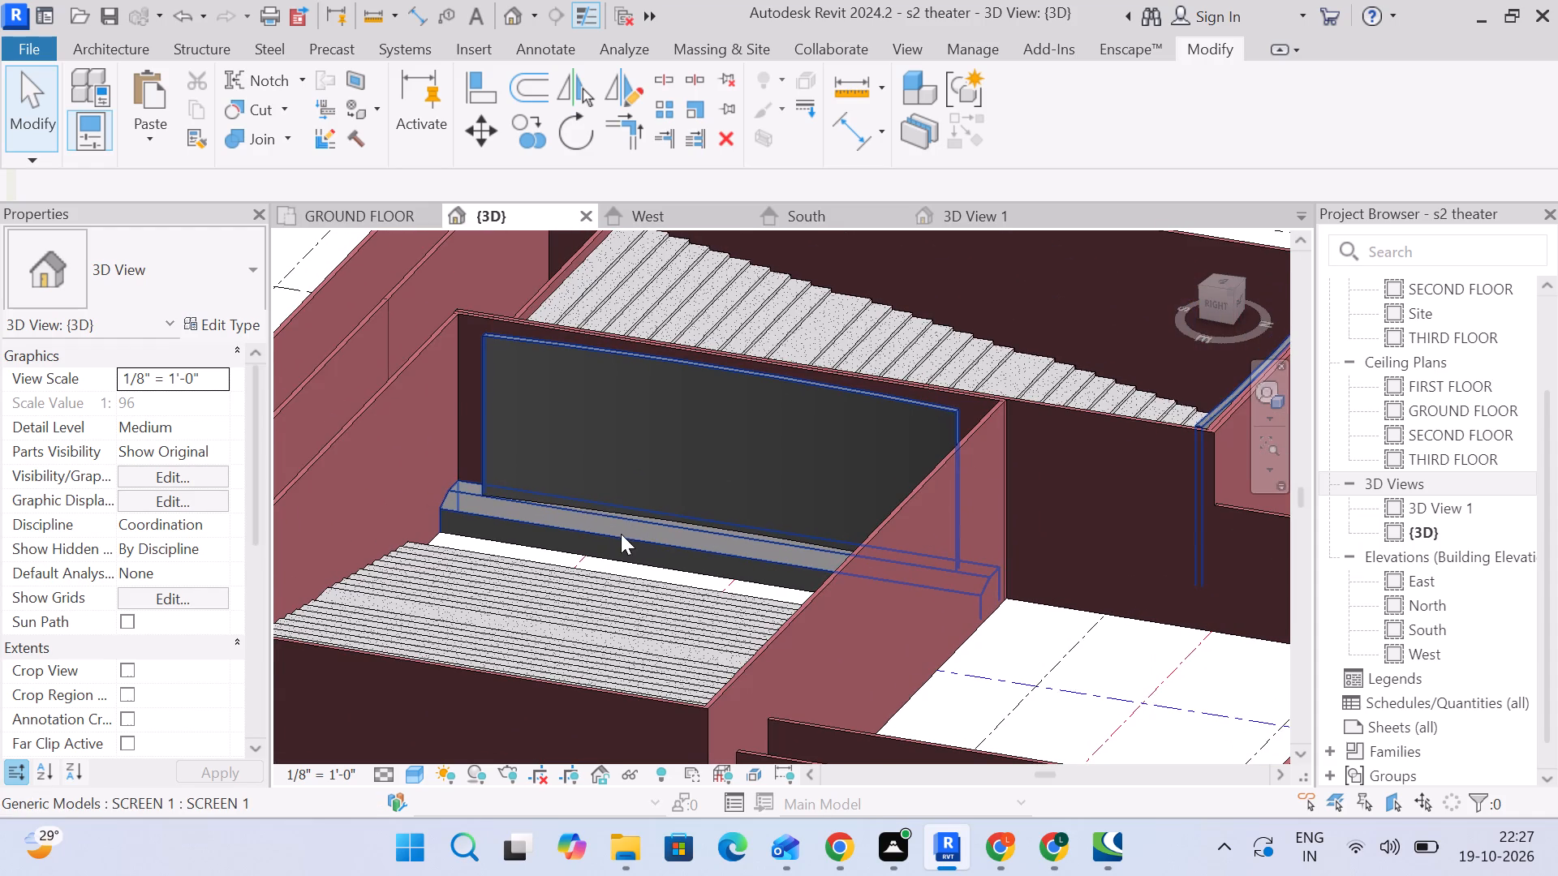
pyautogui.scroll(4, 483, 397)
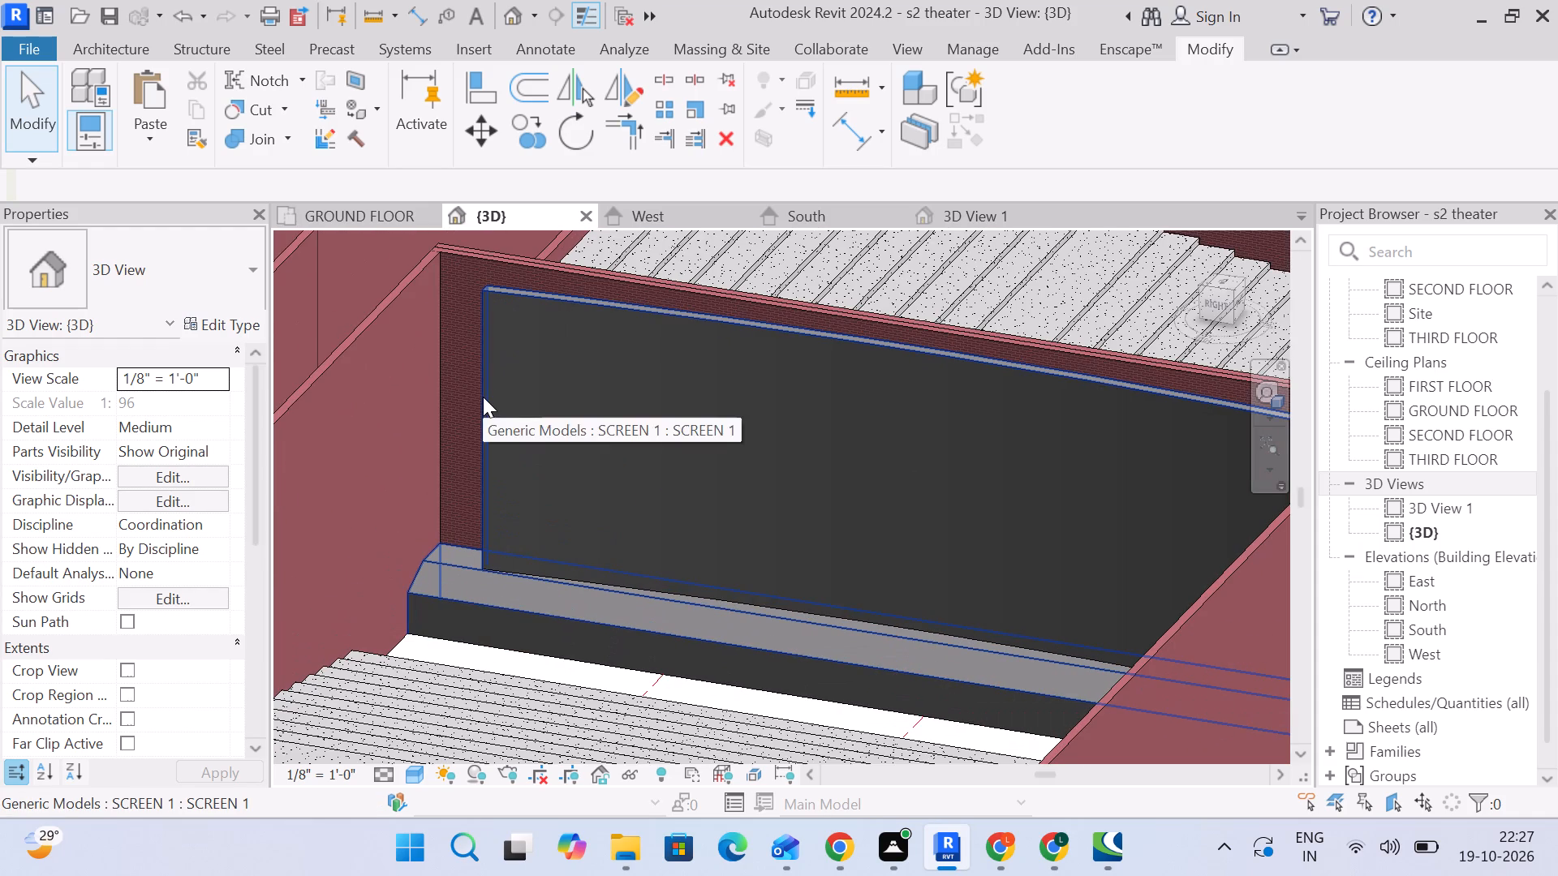
pyautogui.scroll(1, 480, 391)
pyautogui.scroll(-4, 480, 391)
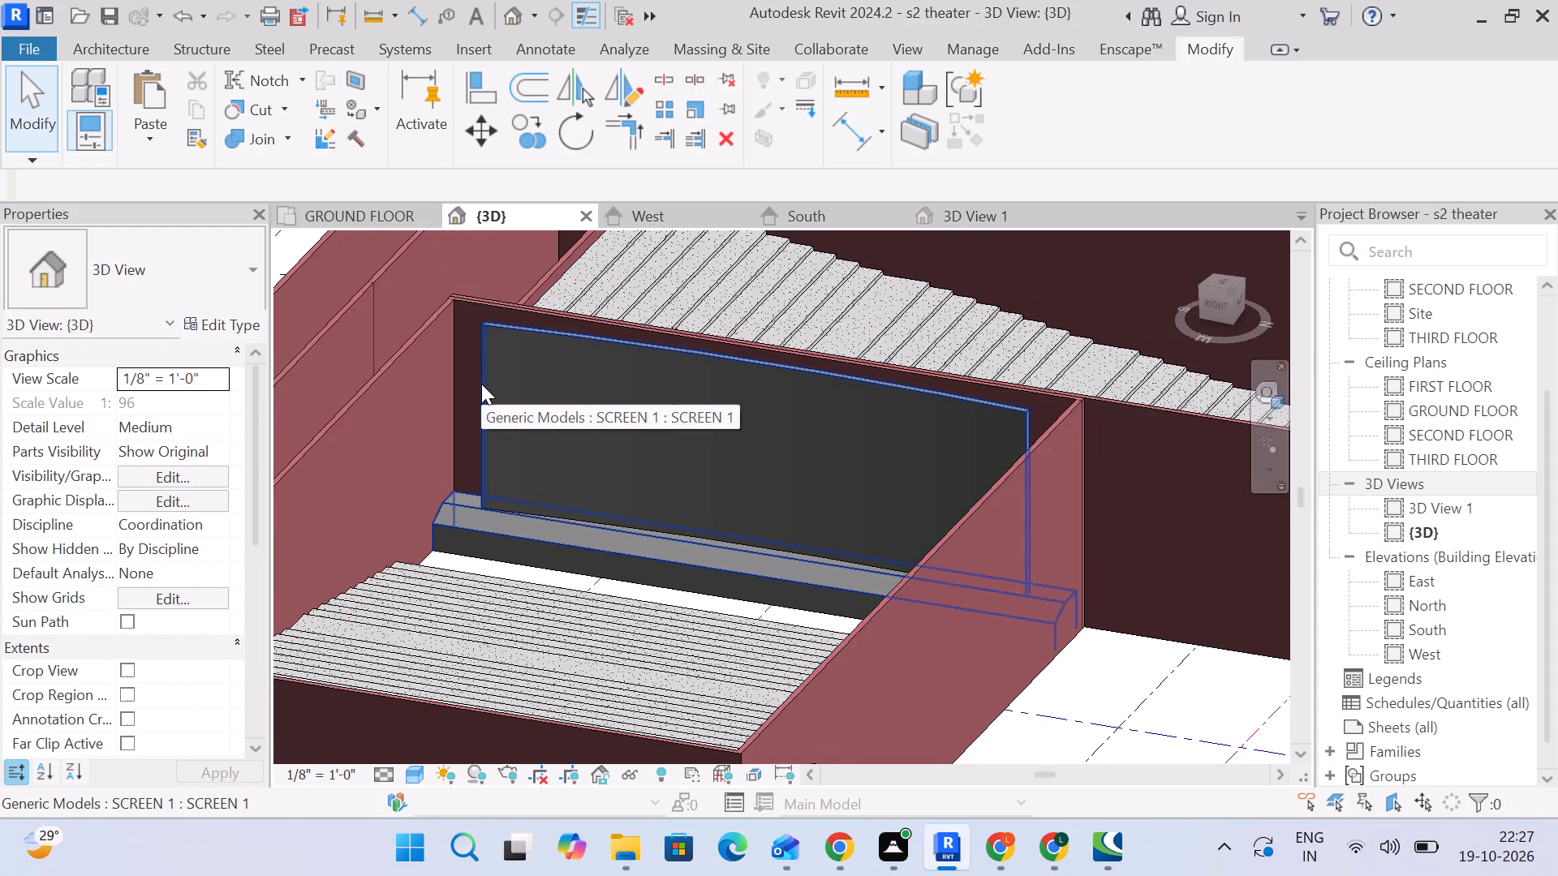
pyautogui.scroll(-3, 481, 384)
pyautogui.scroll(1, 484, 391)
pyautogui.scroll(-3, 578, 511)
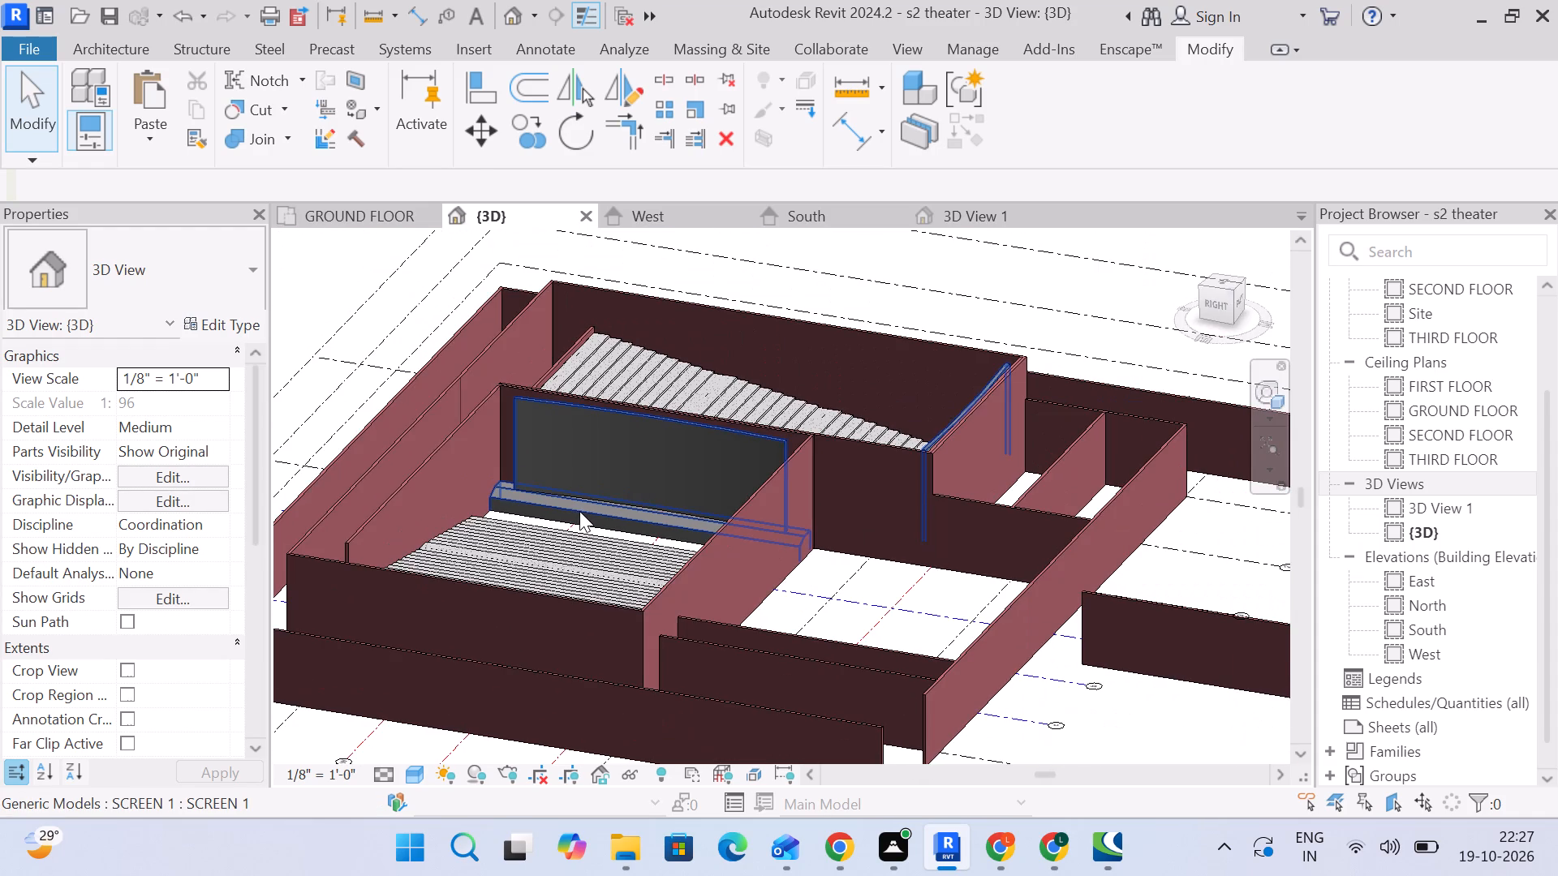
pyautogui.press('Escape')
pyautogui.scroll(-2, 595, 544)
pyautogui.moveTo(594, 553); pyautogui.dragTo(791, 647, button='middle')
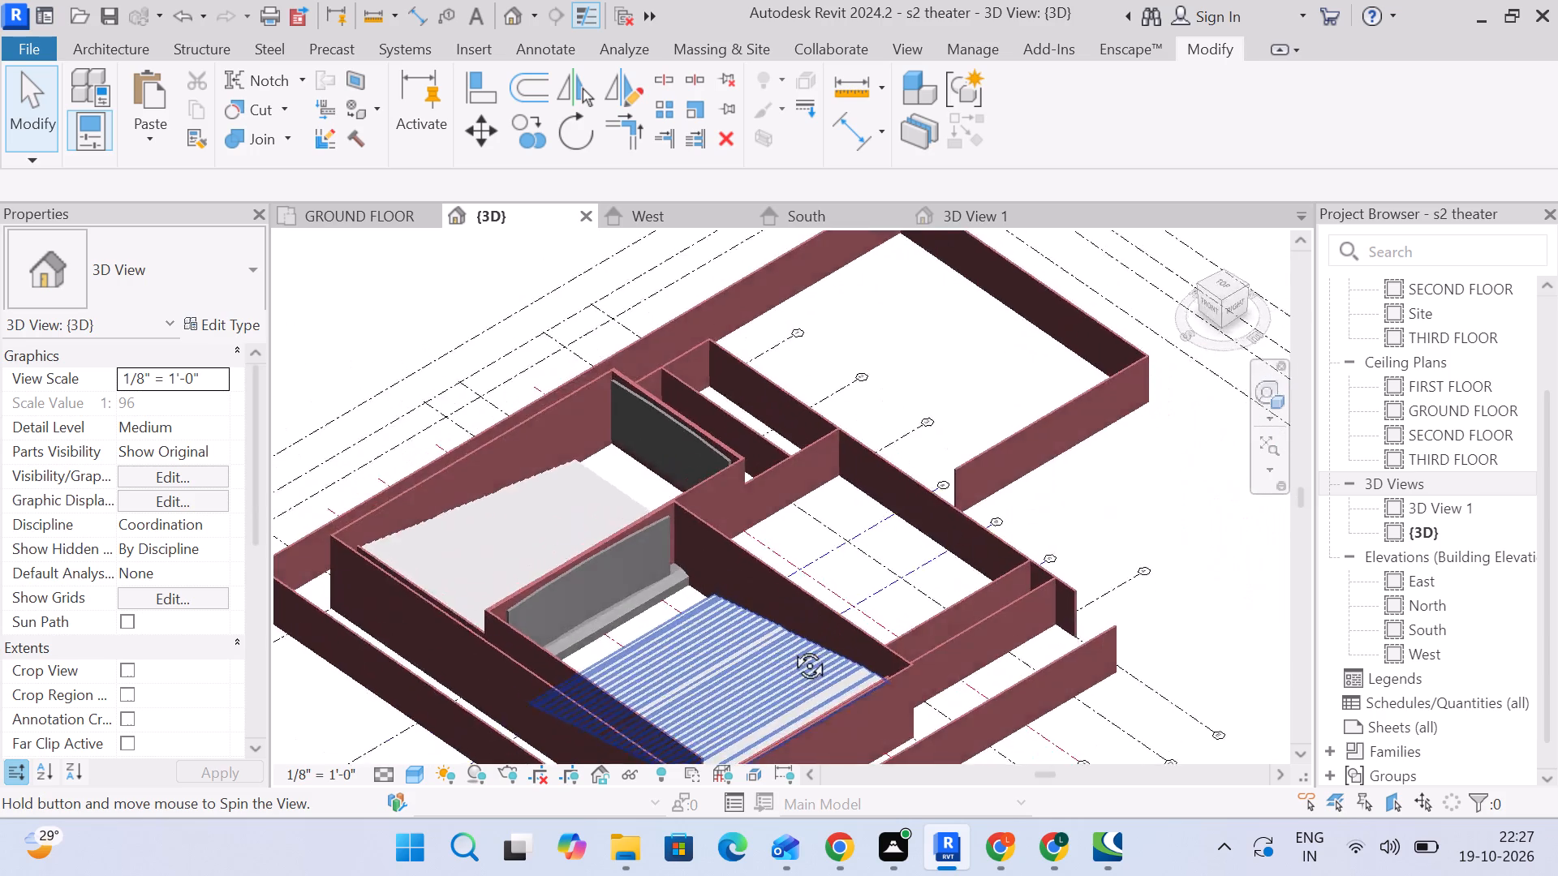
pyautogui.moveTo(791, 647); pyautogui.dragTo(575, 603, button='middle')
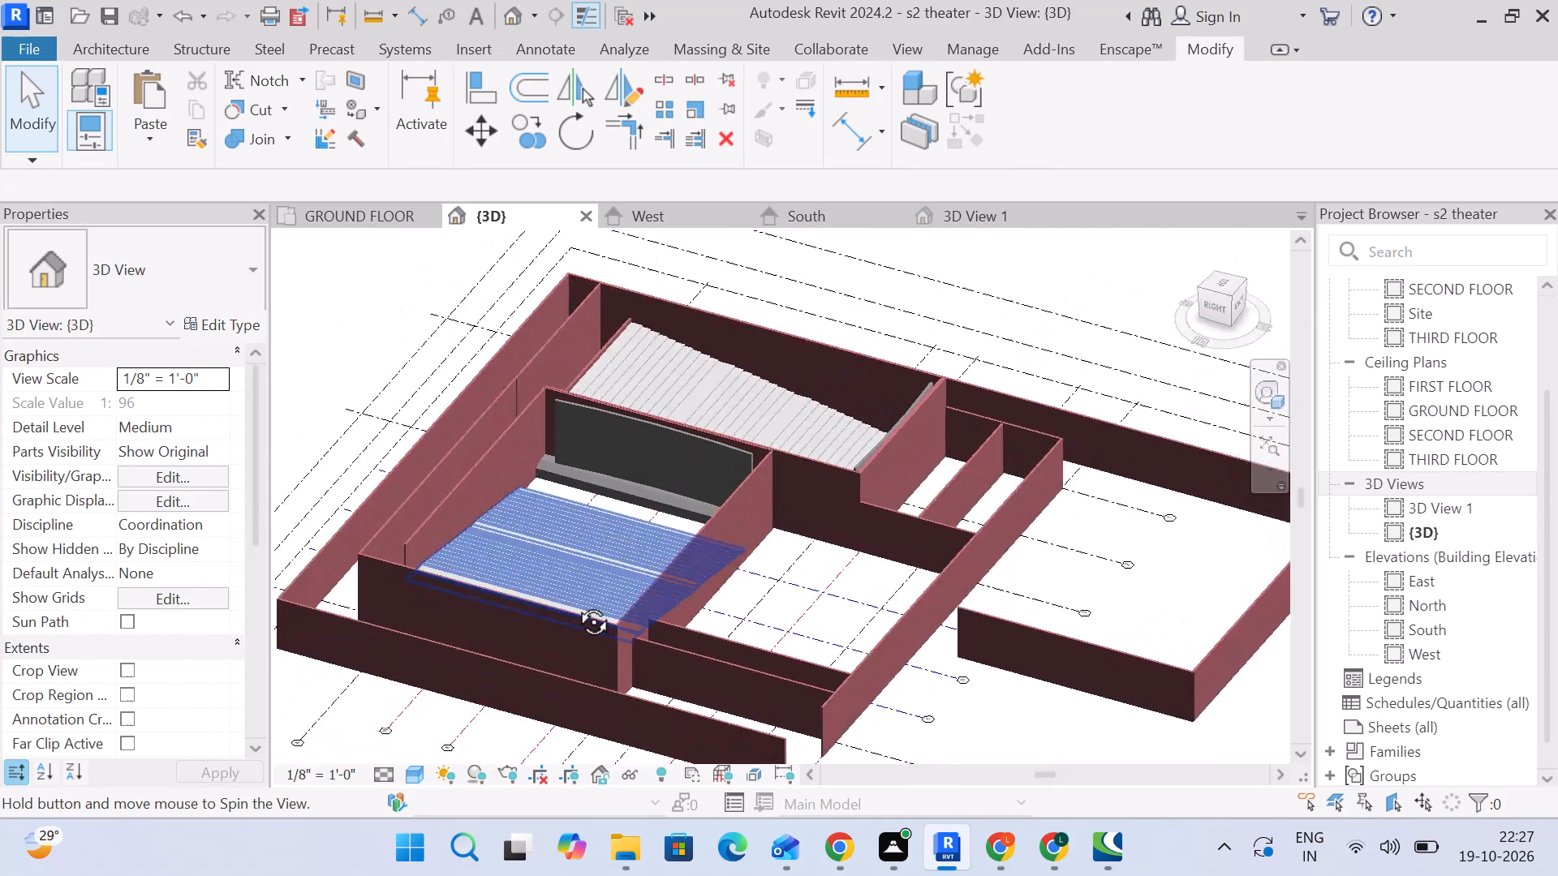
pyautogui.moveTo(575, 603); pyautogui.dragTo(816, 623, button='middle')
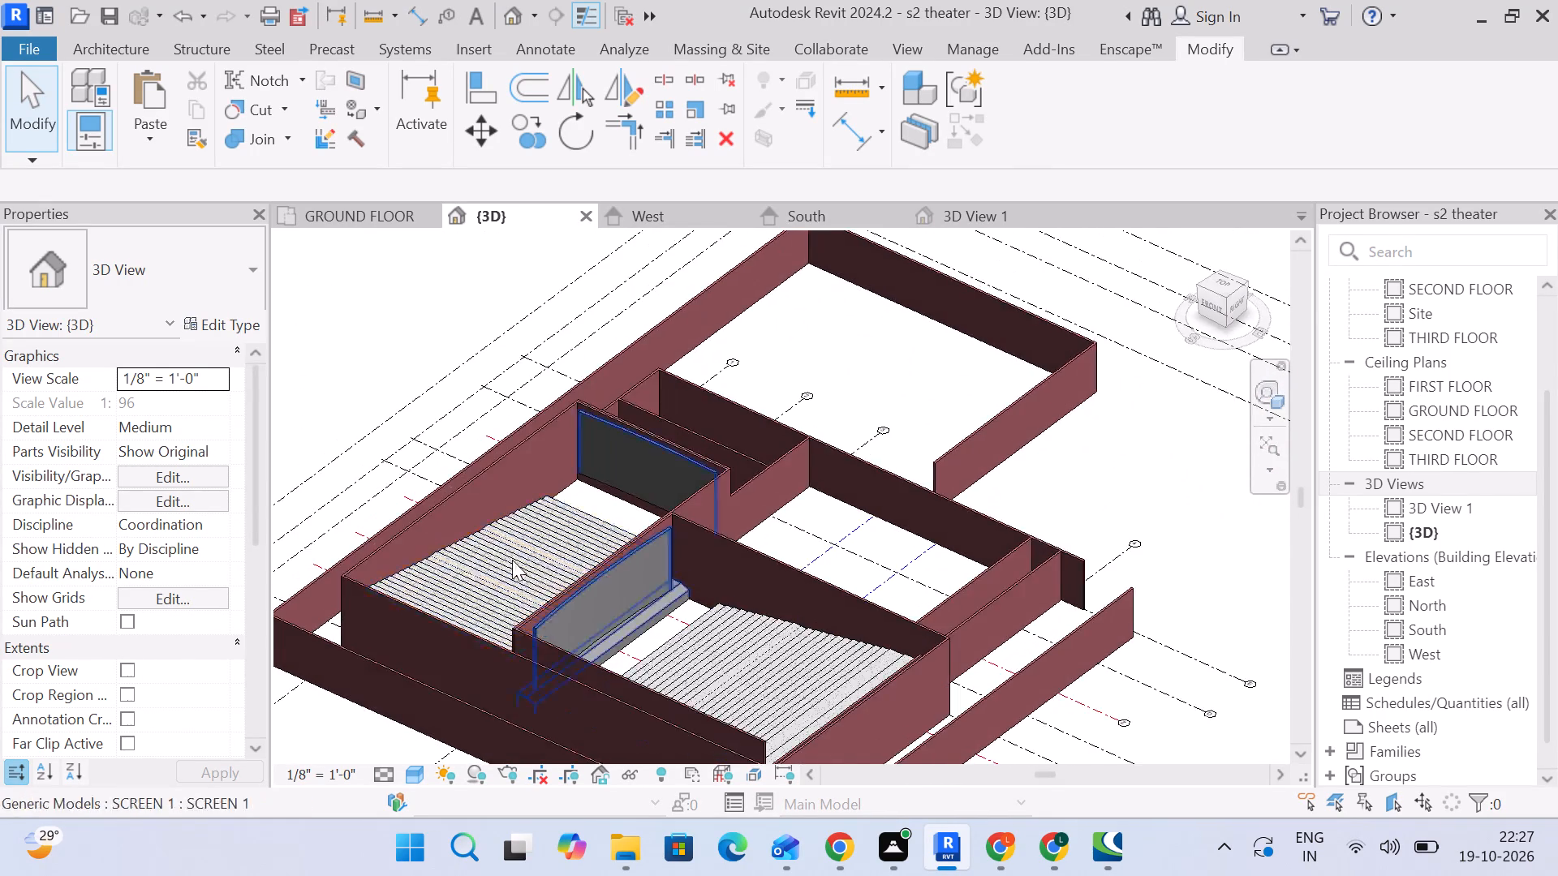
# Open the SCREEN 1 in-place model for editing in the 3D view and start a new solid extrusion.
pyautogui.scroll(5, 467, 574)
pyautogui.moveTo(768, 636); pyautogui.dragTo(665, 500, button='middle')
pyautogui.scroll(1, 768, 636)
pyautogui.click(720, 495)
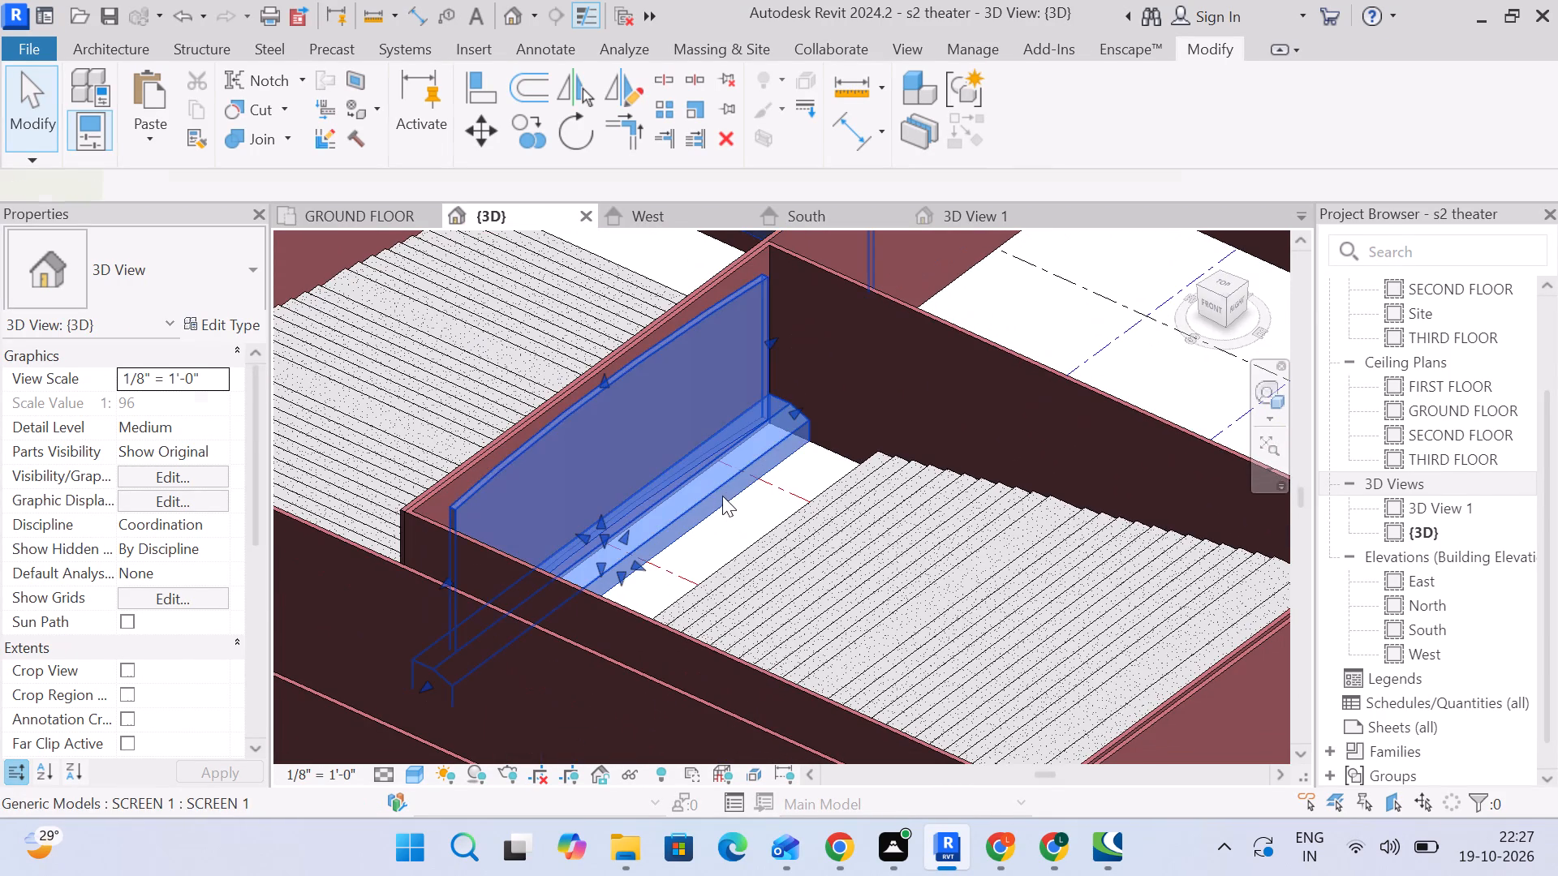
pyautogui.click(1035, 105)
pyautogui.scroll(-4, 927, 353)
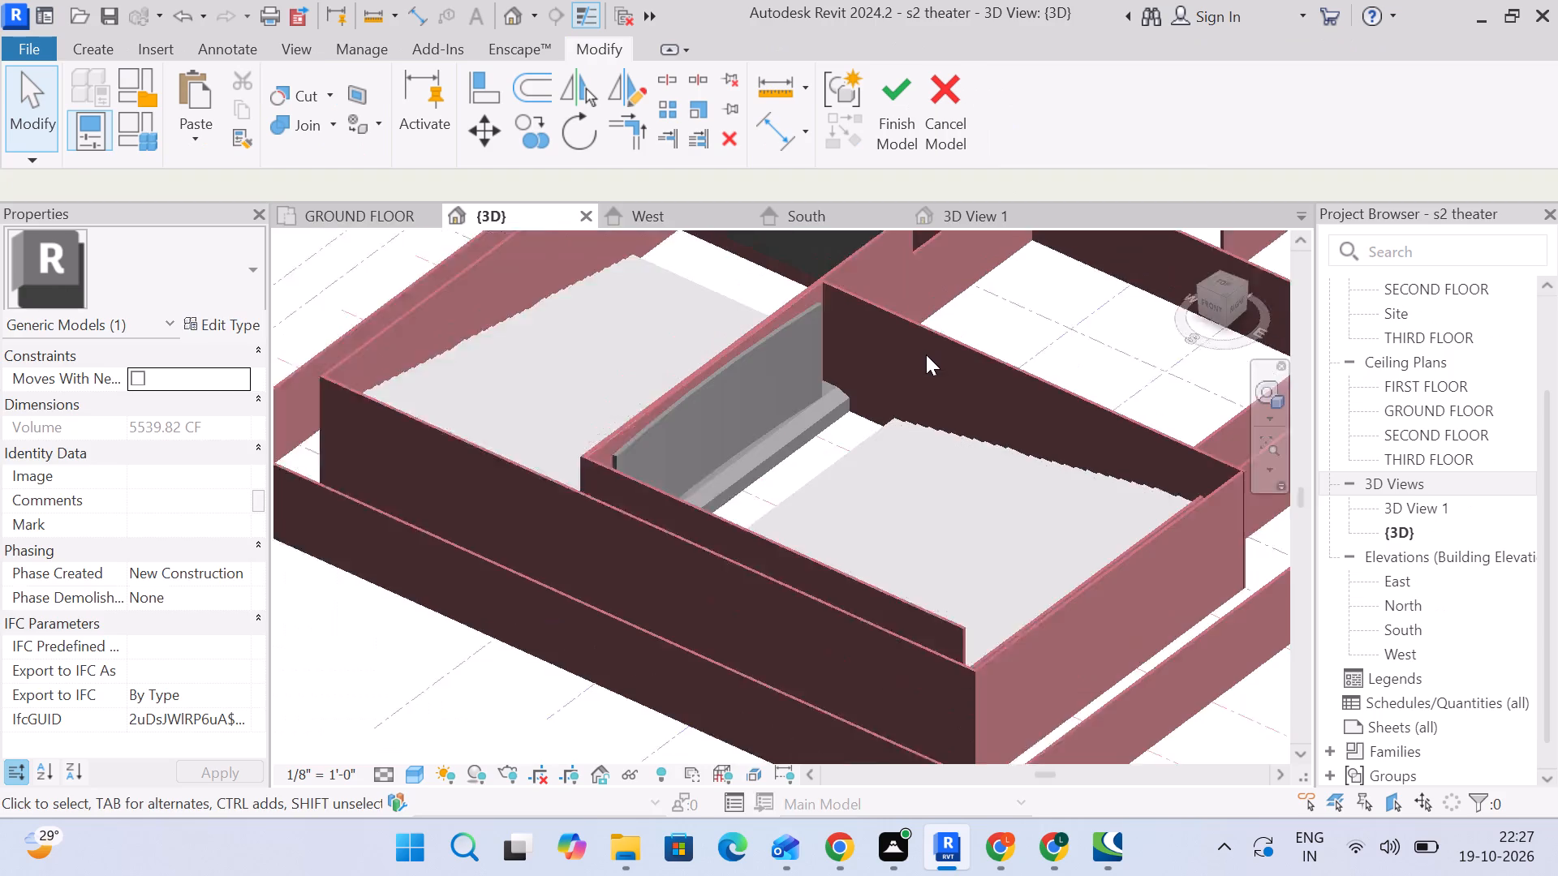
pyautogui.moveTo(934, 395); pyautogui.dragTo(959, 490, button='middle')
pyautogui.moveTo(768, 308); pyautogui.dragTo(843, 408, button='middle')
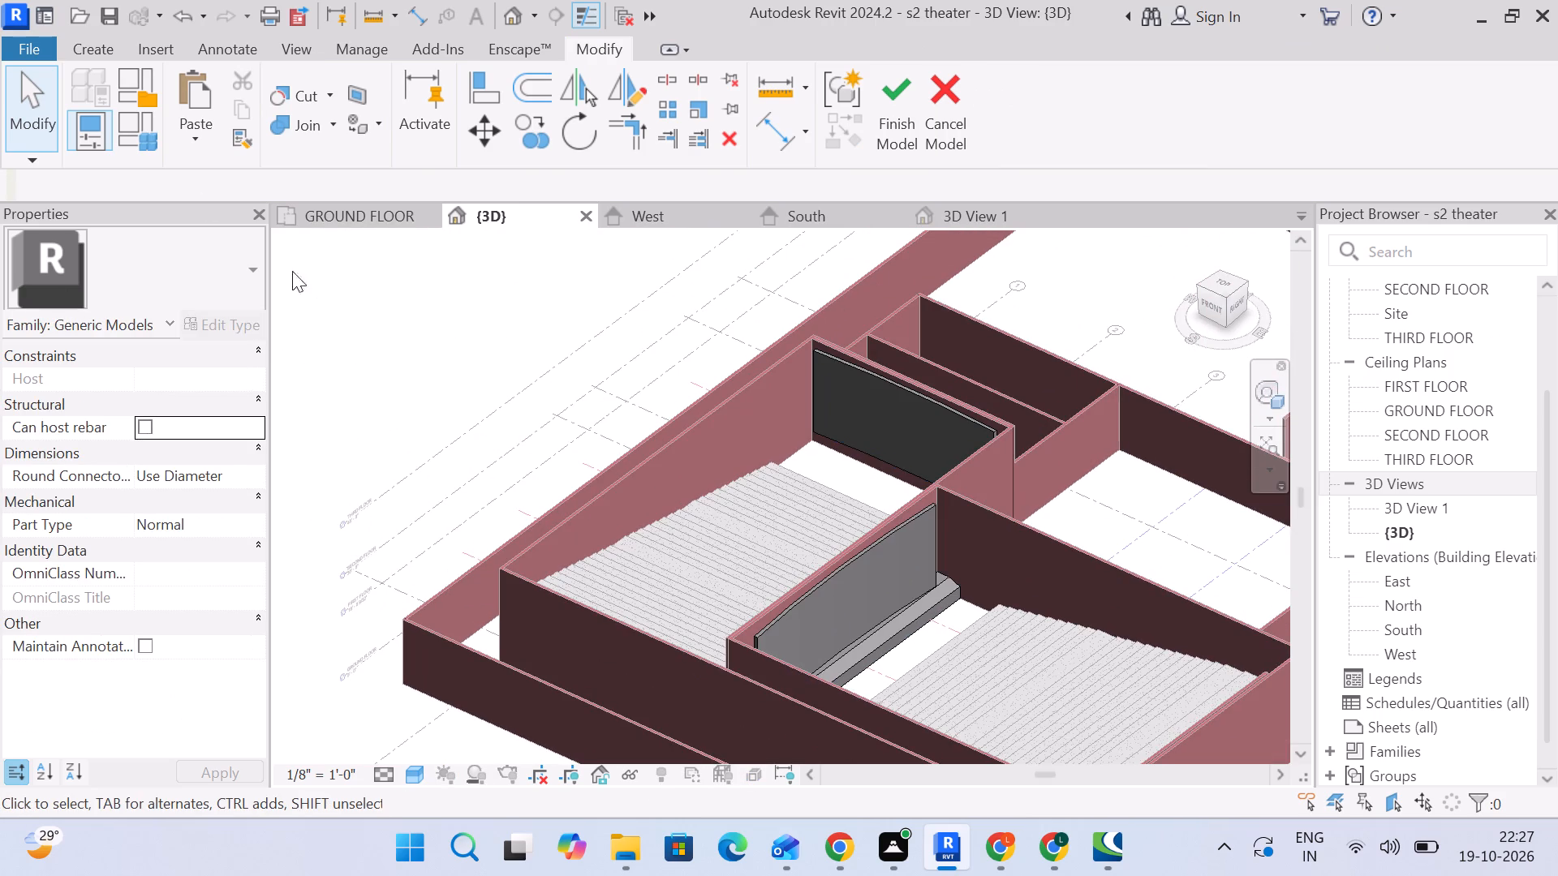
pyautogui.click(74, 38)
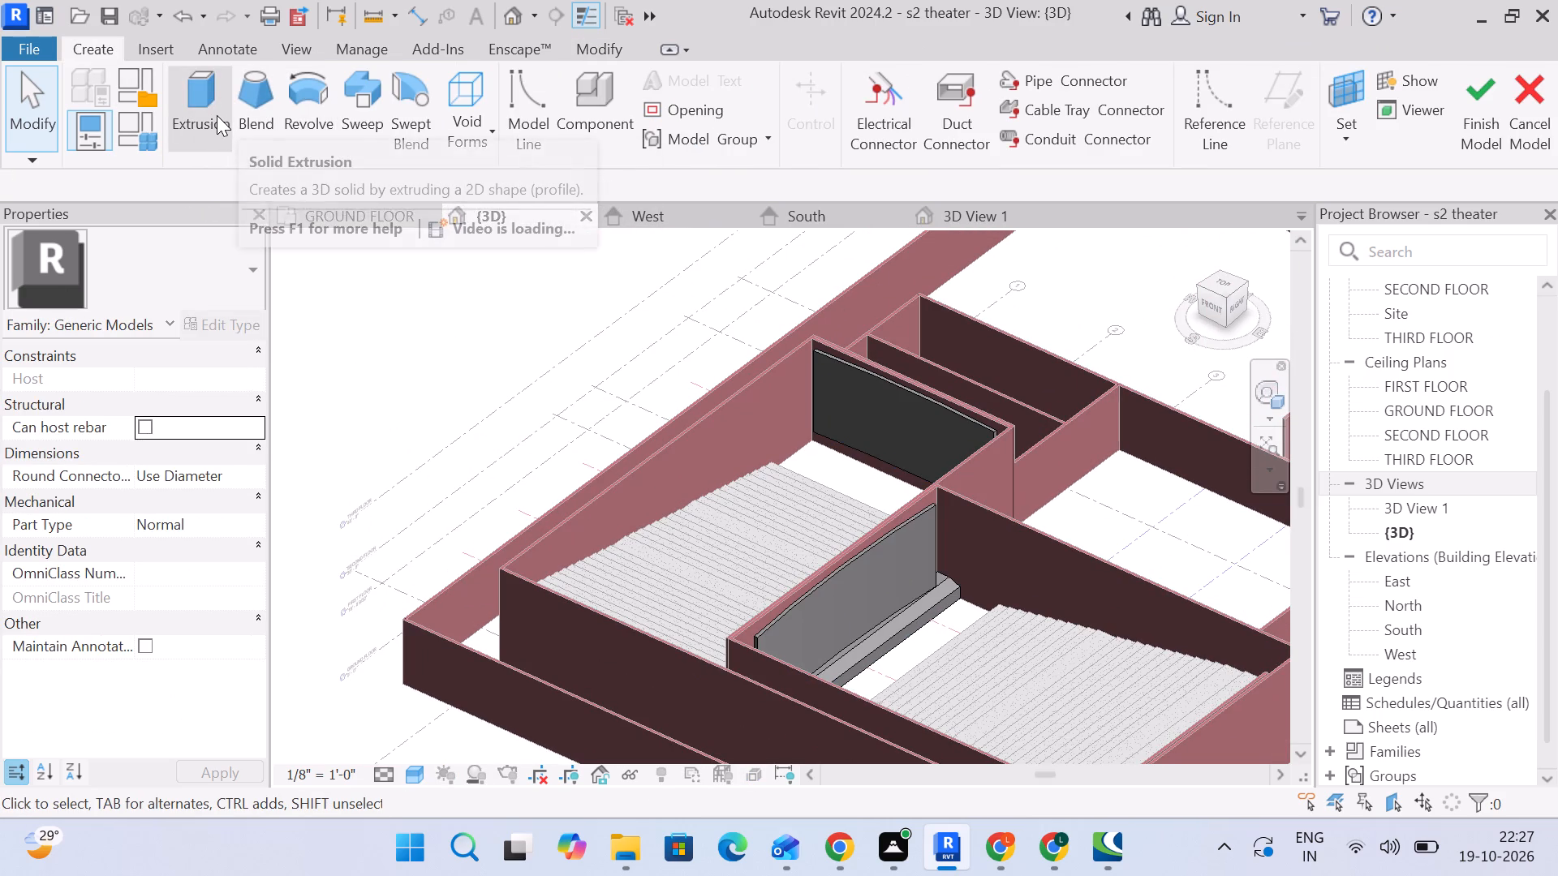
pyautogui.click(214, 115)
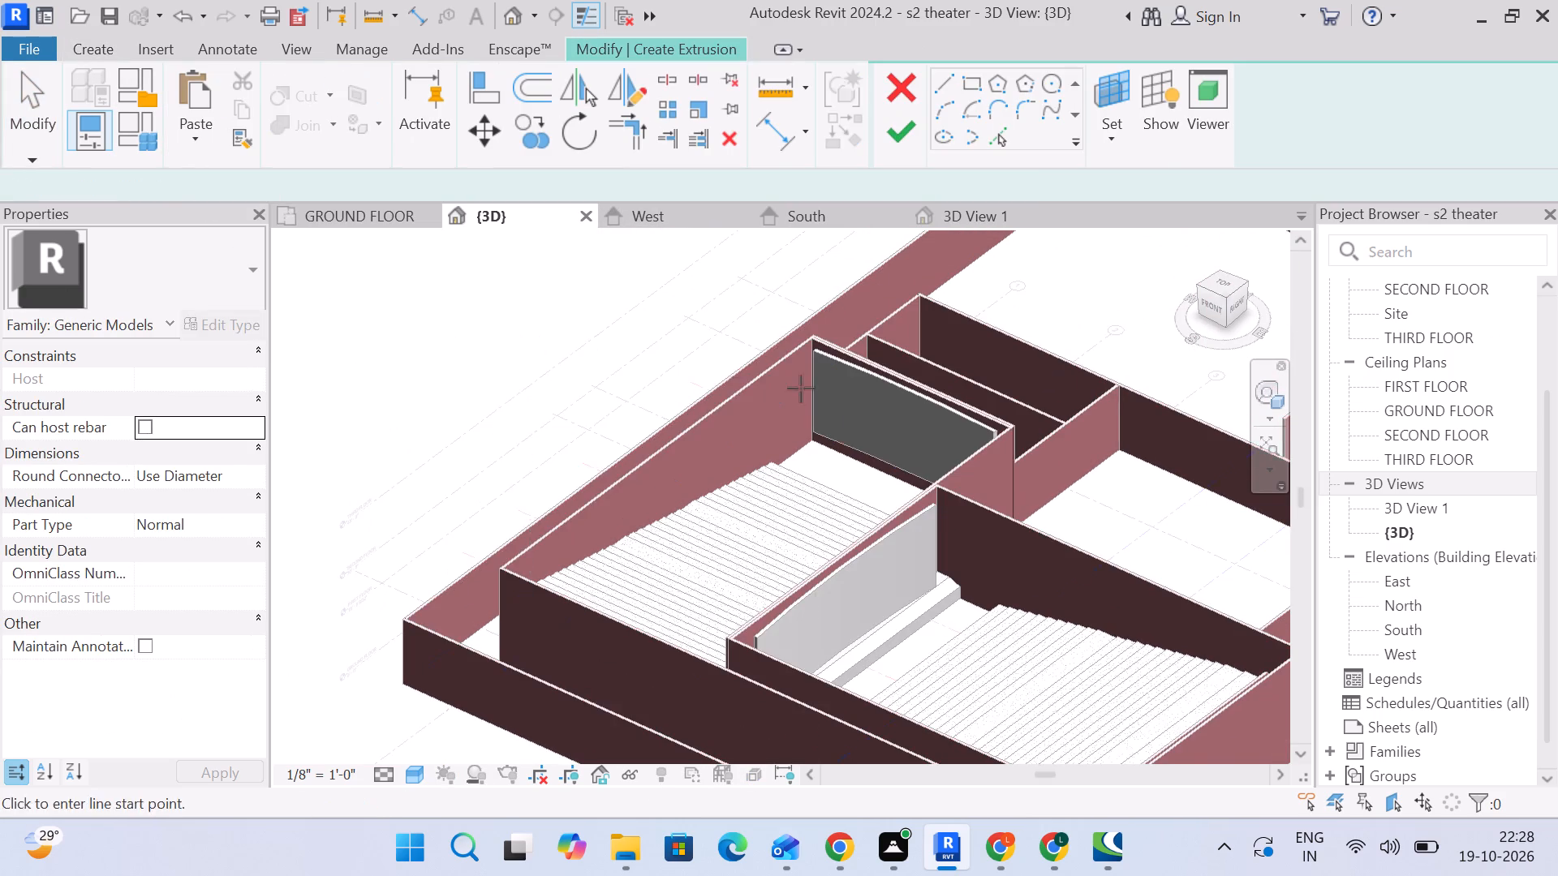
# Examine the walls, screens and grid lines around both halls to identify the grid for the new extrusion's work plane.
pyautogui.scroll(-3, 836, 402)
pyautogui.moveTo(872, 416); pyautogui.dragTo(640, 316, button='middle')
pyautogui.moveTo(1195, 534); pyautogui.dragTo(993, 448, button='middle')
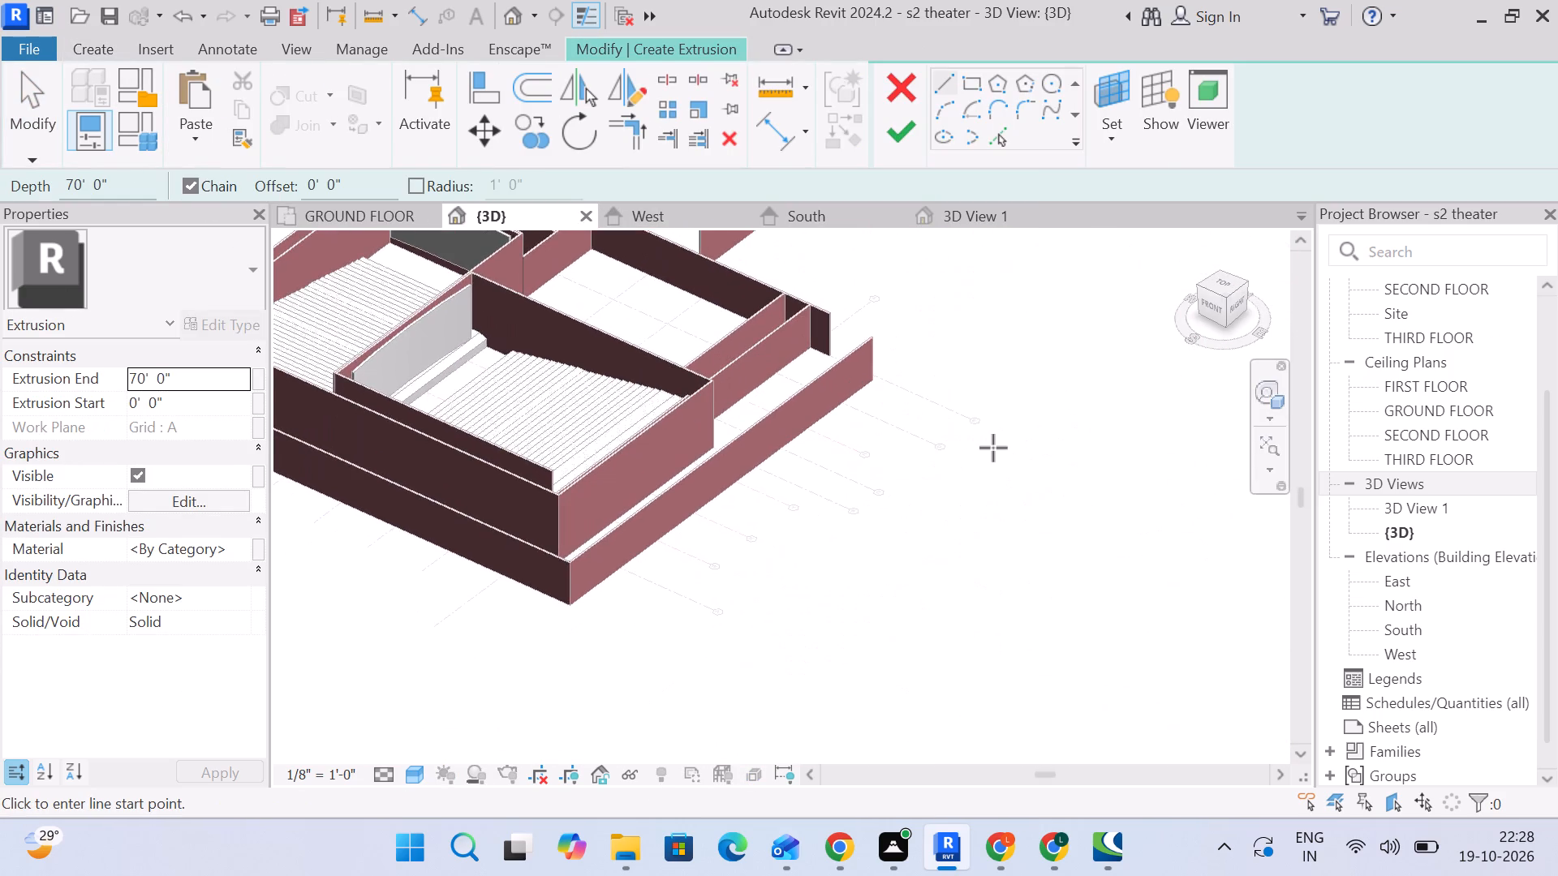
pyautogui.scroll(9, 953, 473)
pyautogui.scroll(-8, 957, 434)
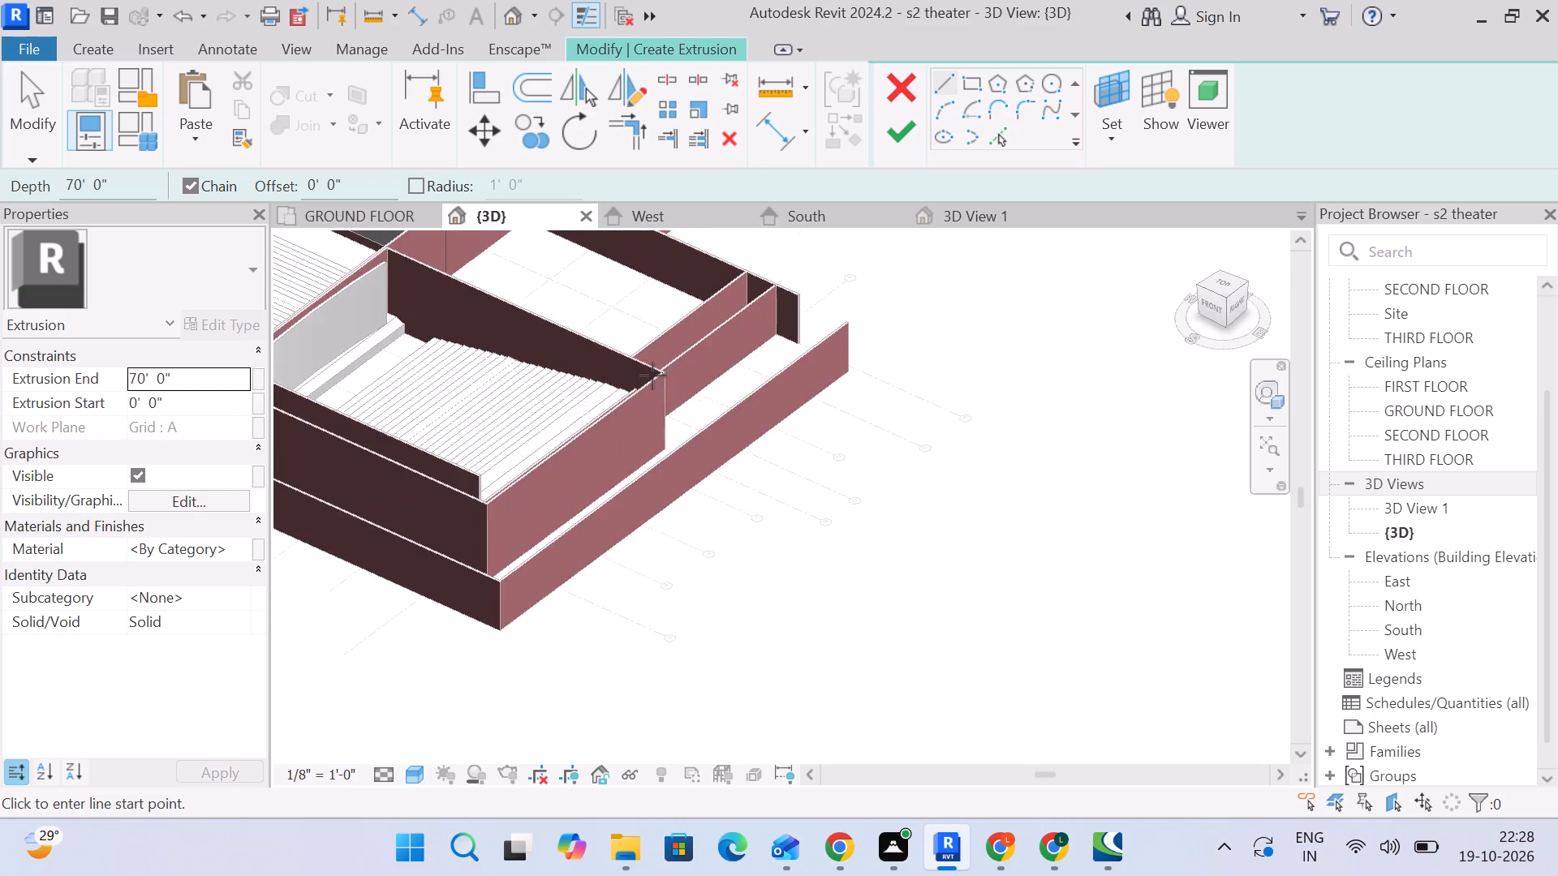
pyautogui.moveTo(652, 384); pyautogui.dragTo(839, 618, button='middle')
pyautogui.scroll(2, 729, 560)
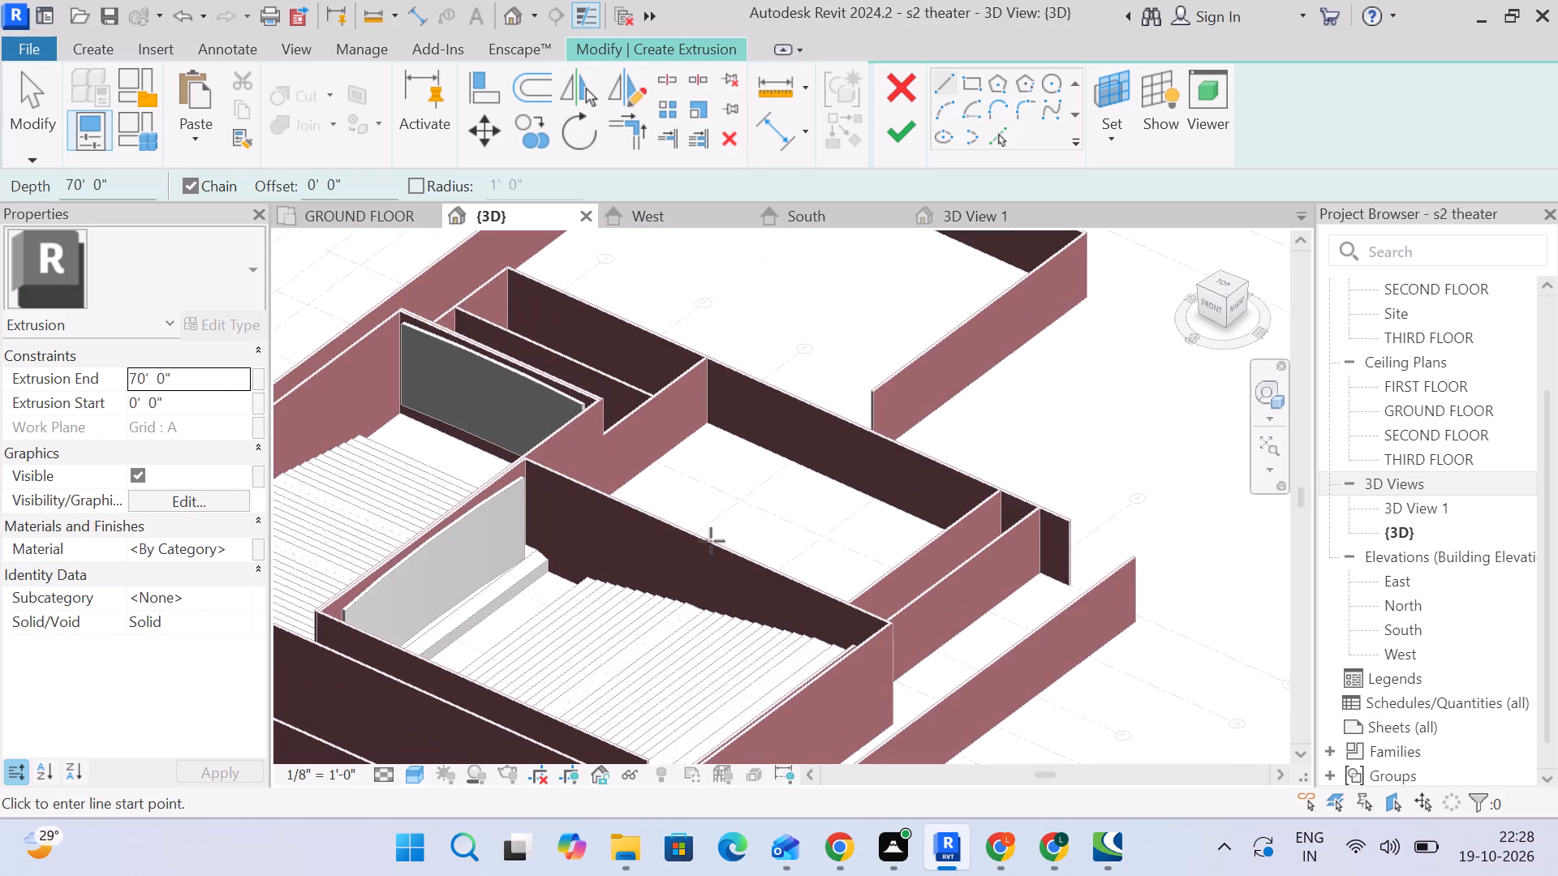
pyautogui.scroll(4, 619, 478)
pyautogui.scroll(-3, 801, 488)
pyautogui.moveTo(911, 510); pyautogui.dragTo(768, 658, button='middle')
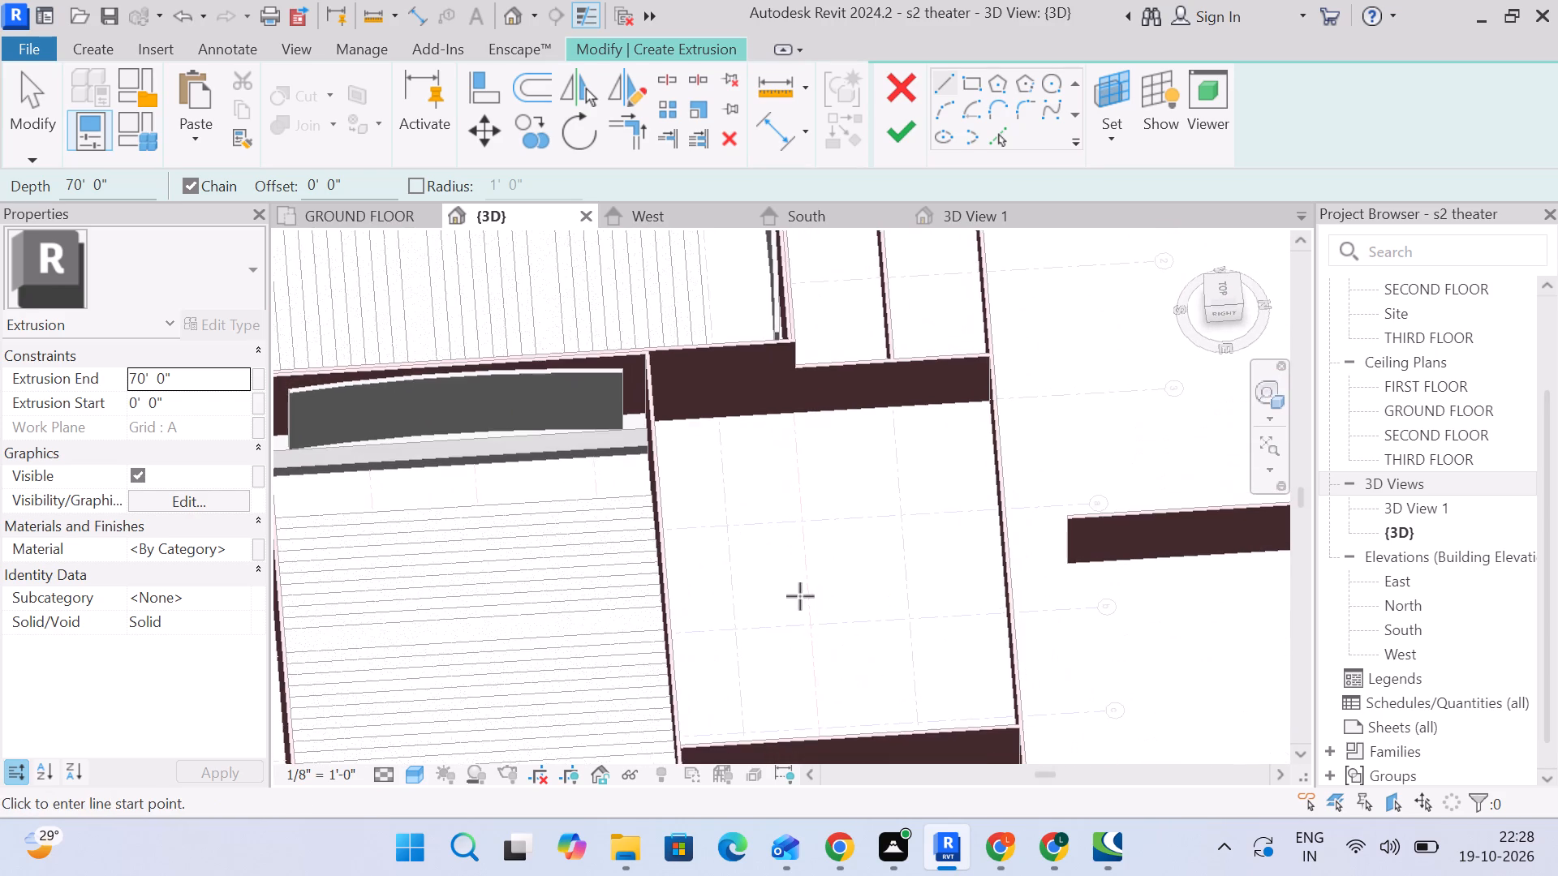
pyautogui.scroll(-4, 802, 595)
pyautogui.moveTo(826, 629); pyautogui.dragTo(849, 732, button='middle')
pyautogui.moveTo(816, 409); pyautogui.dragTo(816, 599, button='middle')
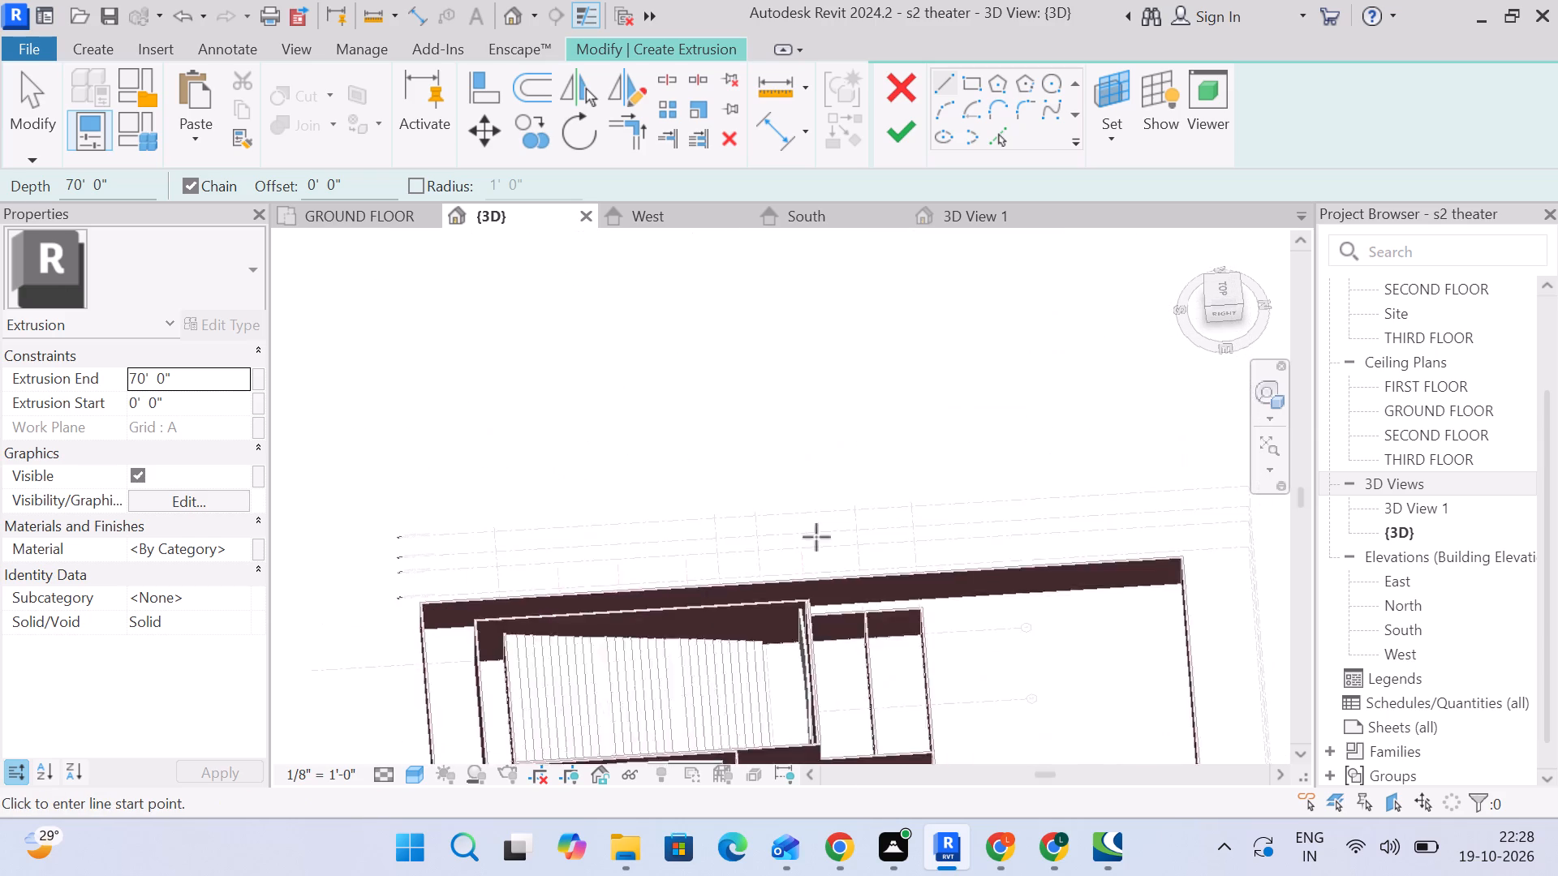
pyautogui.scroll(3, 814, 518)
pyautogui.scroll(-3, 821, 613)
pyautogui.moveTo(823, 622); pyautogui.dragTo(806, 286, button='middle')
pyautogui.moveTo(867, 608); pyautogui.dragTo(869, 604, button='middle')
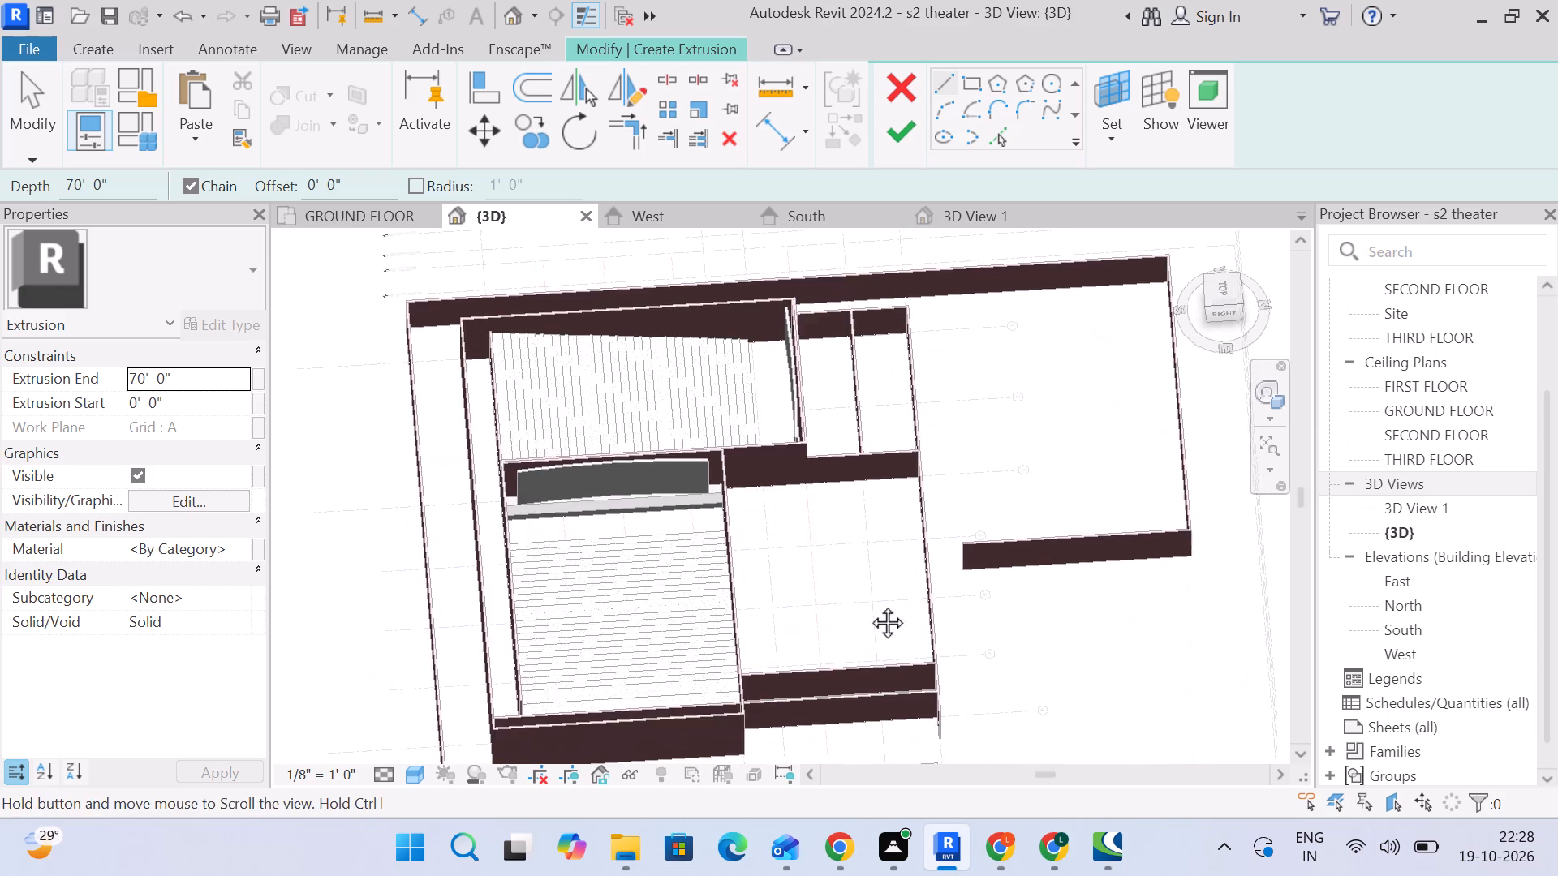
pyautogui.moveTo(869, 604); pyautogui.dragTo(881, 255, button='middle')
pyautogui.scroll(4, 876, 522)
pyautogui.scroll(-4, 876, 522)
pyautogui.scroll(5, 831, 583)
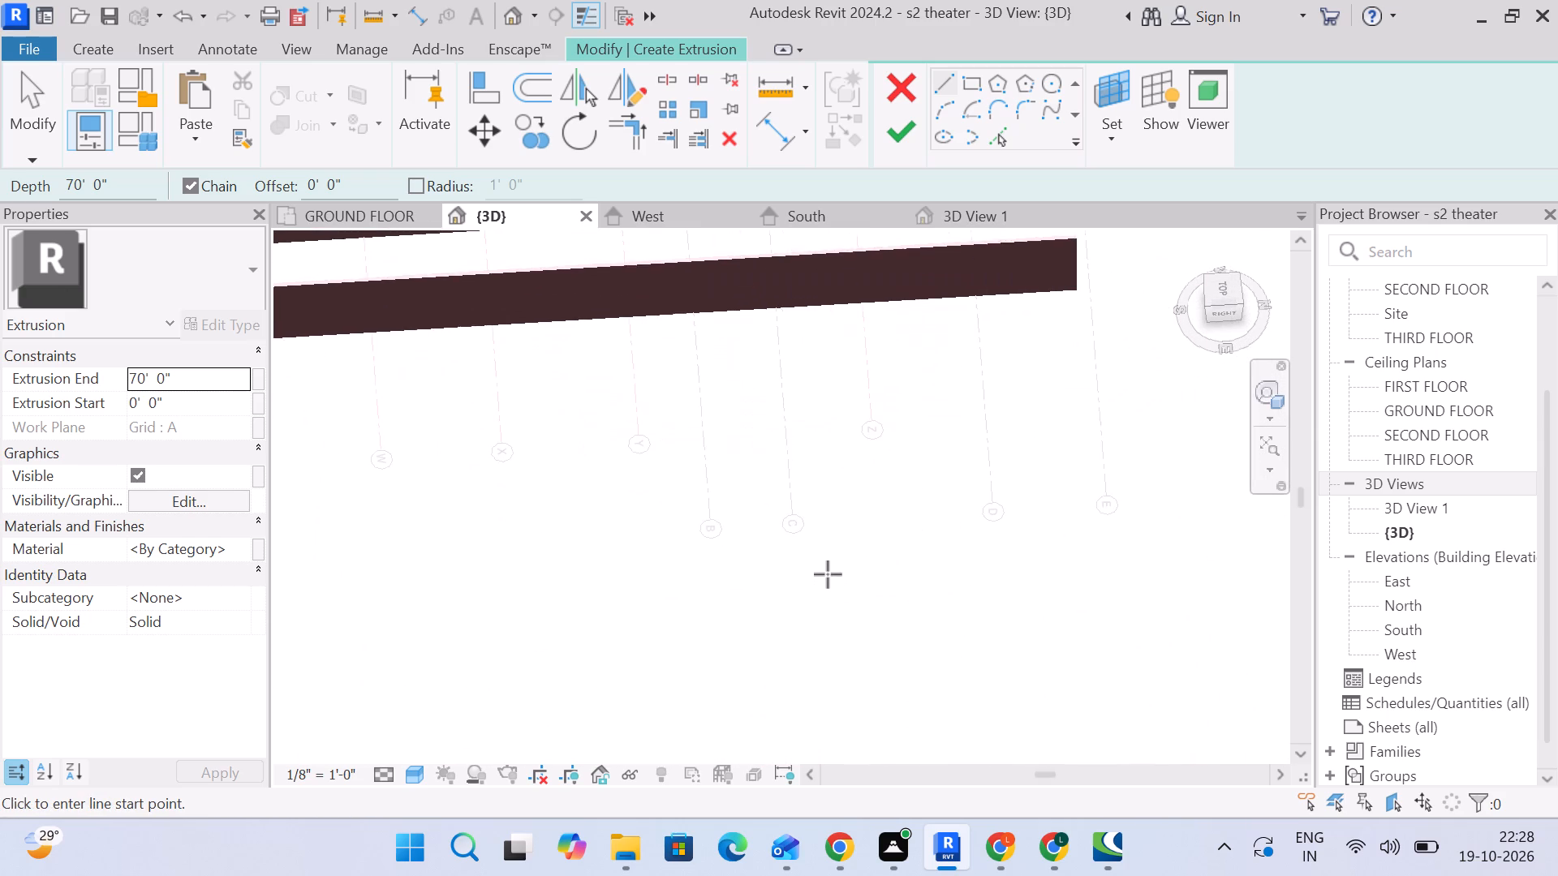
pyautogui.scroll(4, 818, 562)
pyautogui.scroll(-10, 816, 561)
pyautogui.moveTo(805, 468); pyautogui.dragTo(803, 680, button='middle')
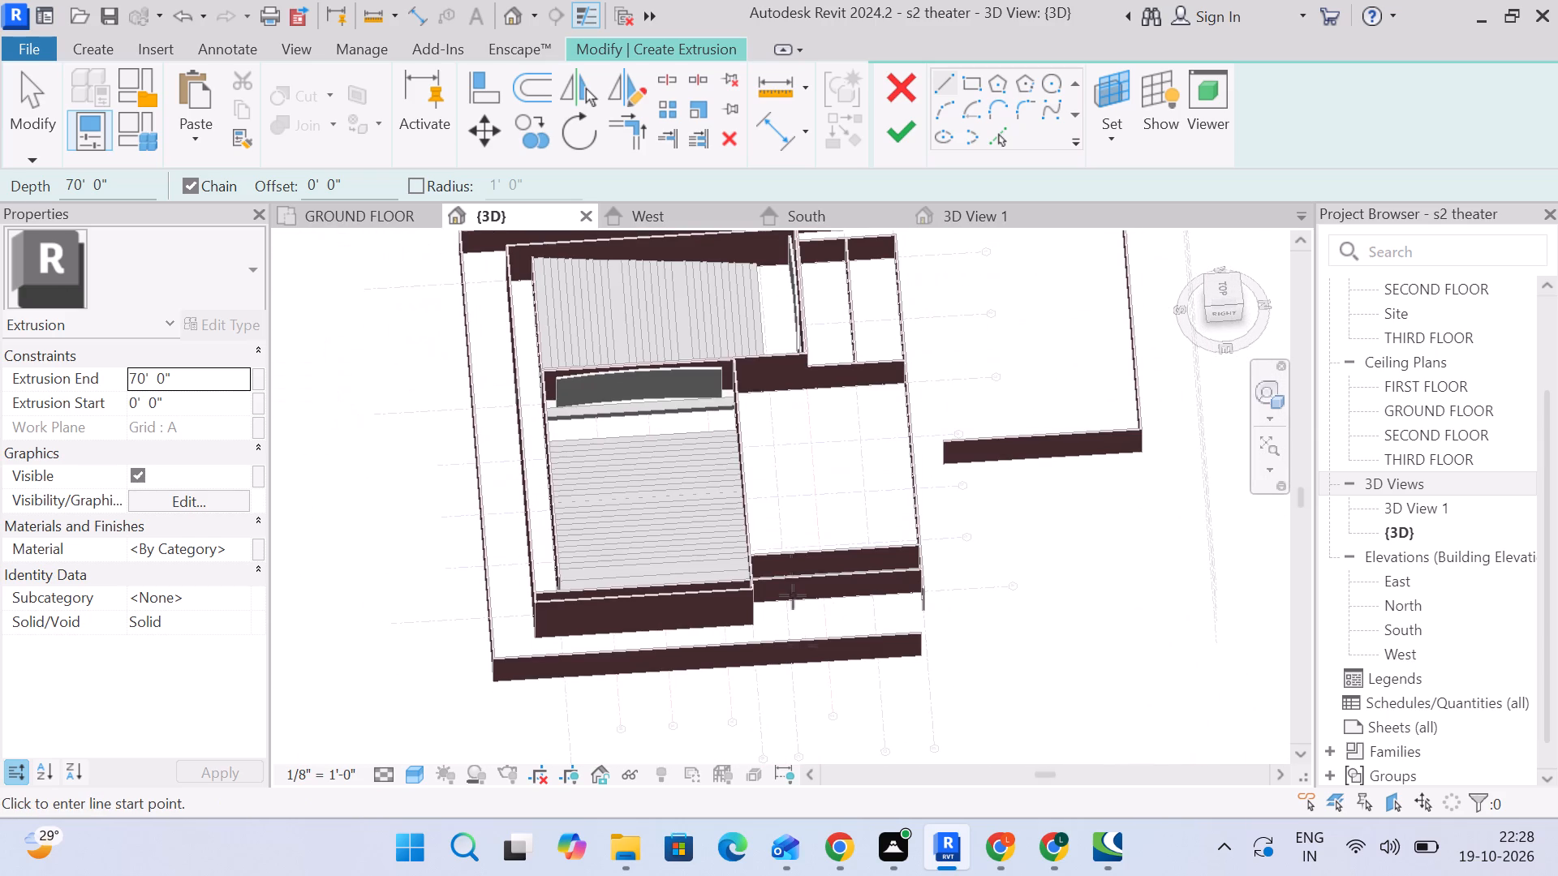
pyautogui.moveTo(852, 578); pyautogui.dragTo(837, 393, button='middle')
pyautogui.scroll(7, 812, 571)
pyautogui.scroll(-6, 837, 534)
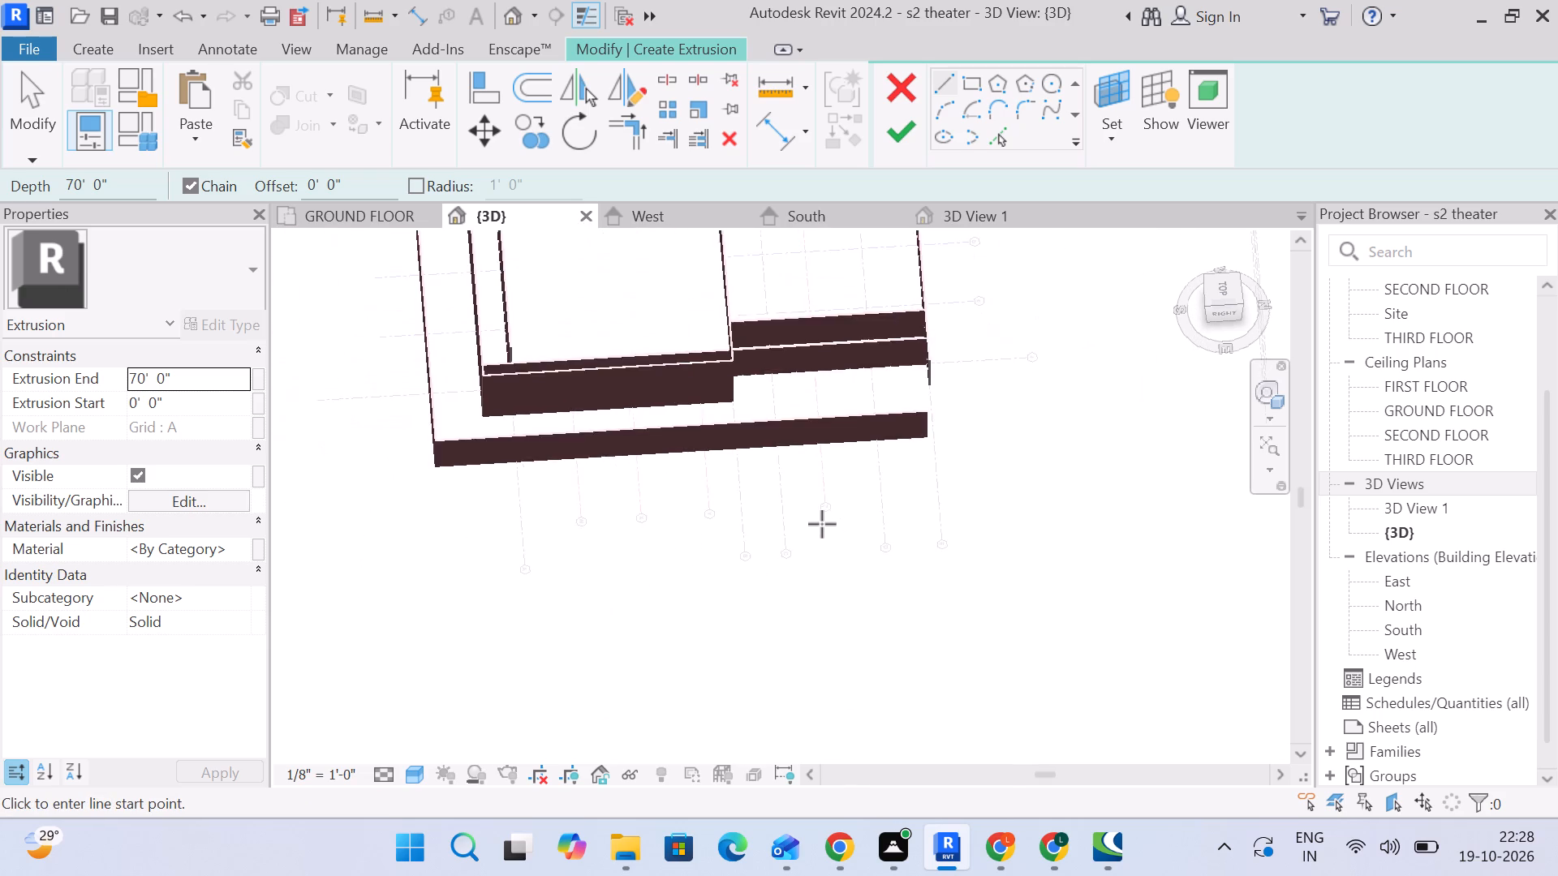
pyautogui.scroll(-5, 822, 524)
pyautogui.scroll(1, 803, 328)
pyautogui.moveTo(807, 336); pyautogui.dragTo(875, 594, button='middle')
pyautogui.scroll(7, 833, 454)
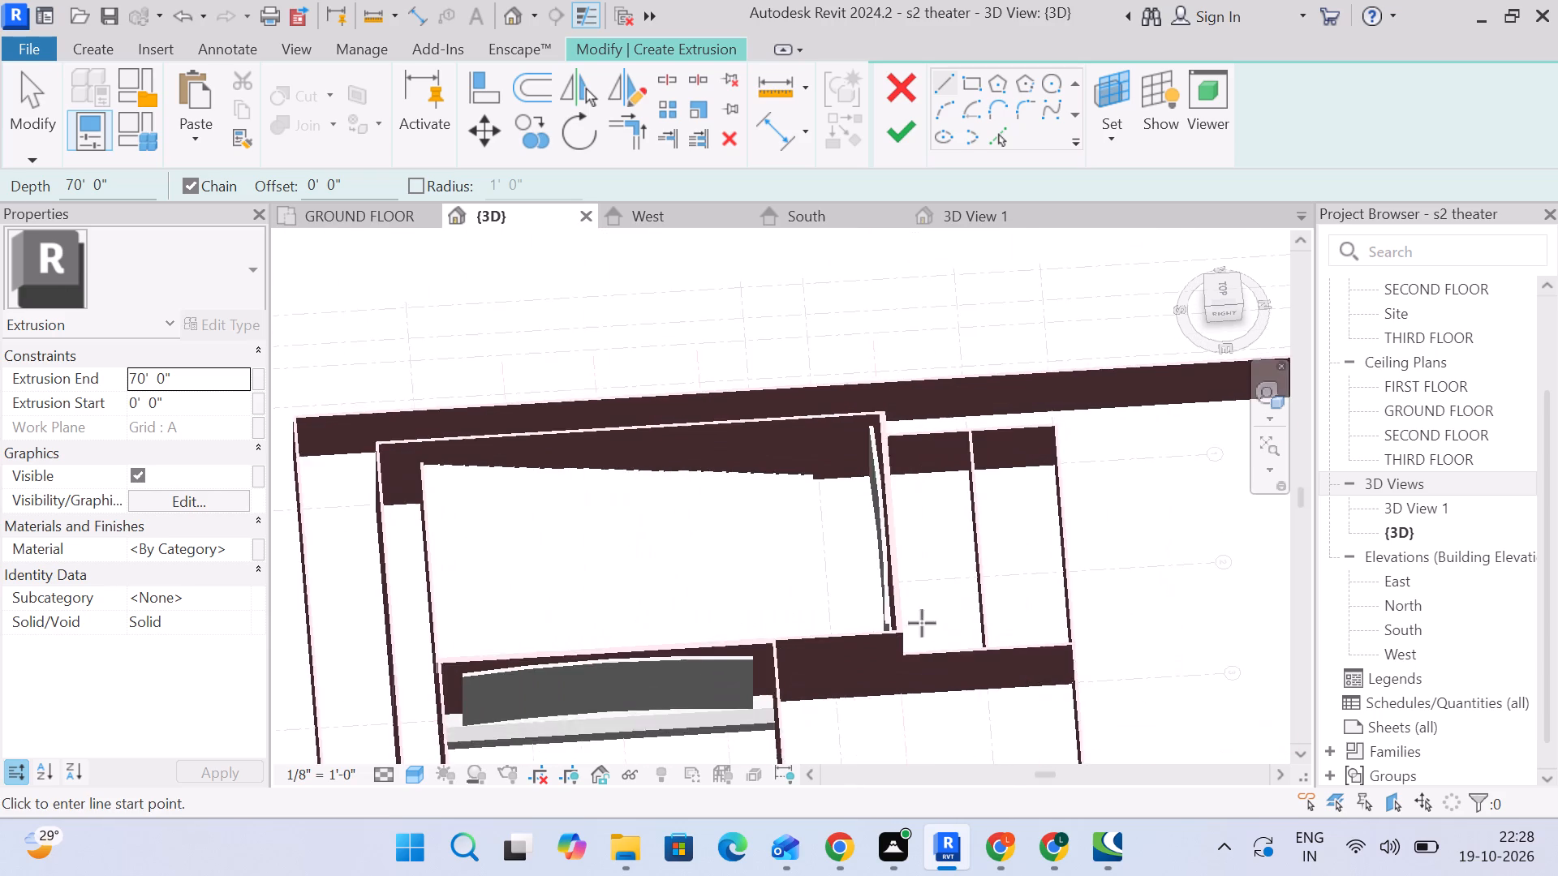
pyautogui.moveTo(927, 629); pyautogui.dragTo(848, 492, button='middle')
pyautogui.scroll(1, 927, 629)
pyautogui.scroll(-8, 846, 434)
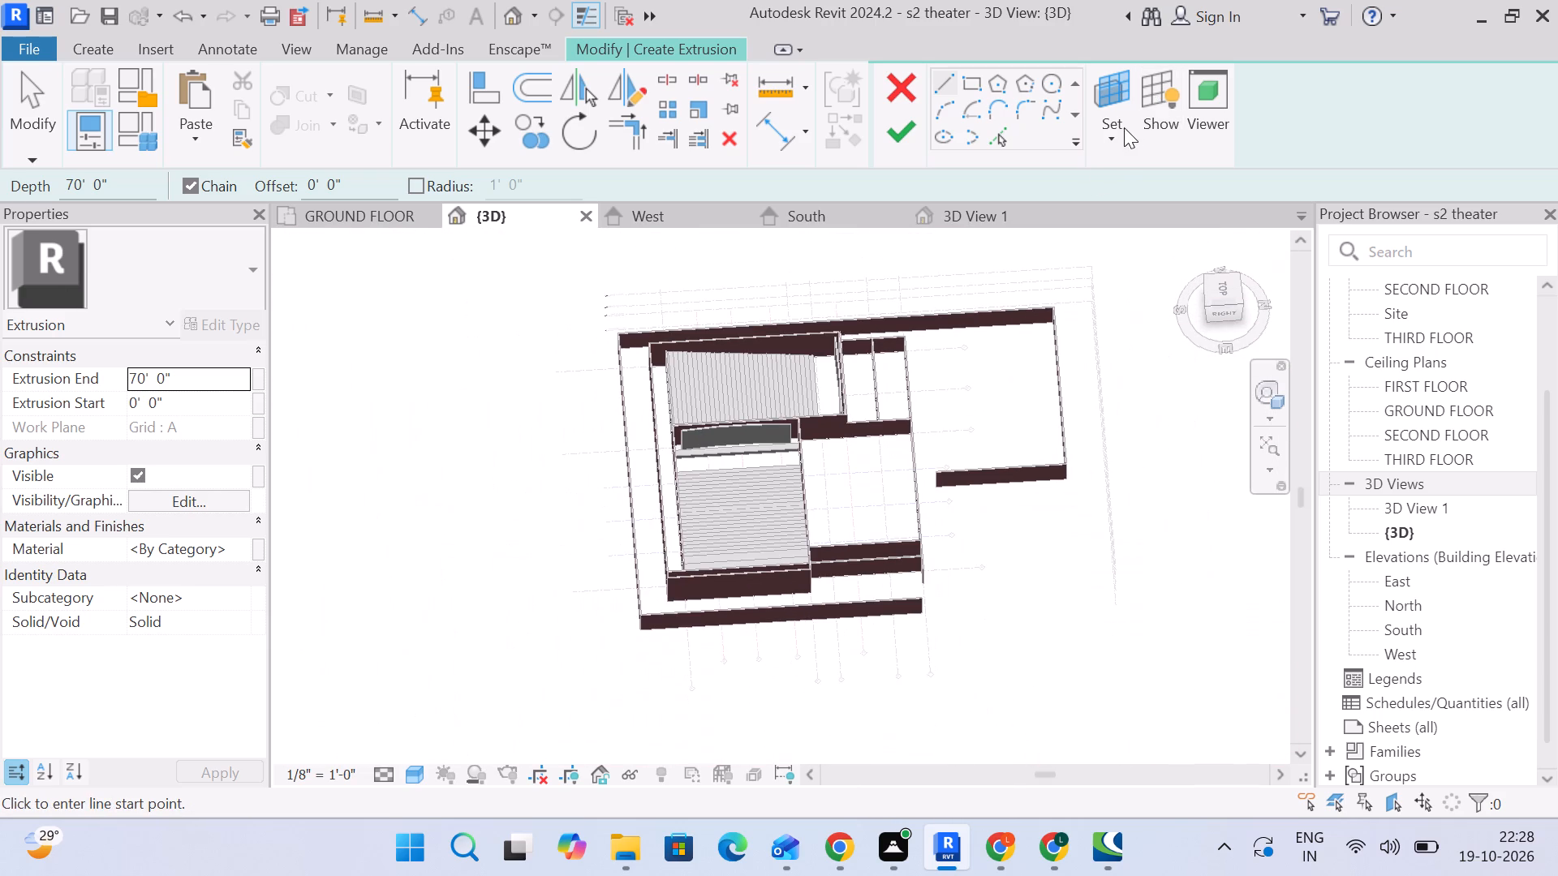
# Set the new extrusion's work plane to Grid : Z.
pyautogui.click(1122, 127)
pyautogui.click(1146, 191)
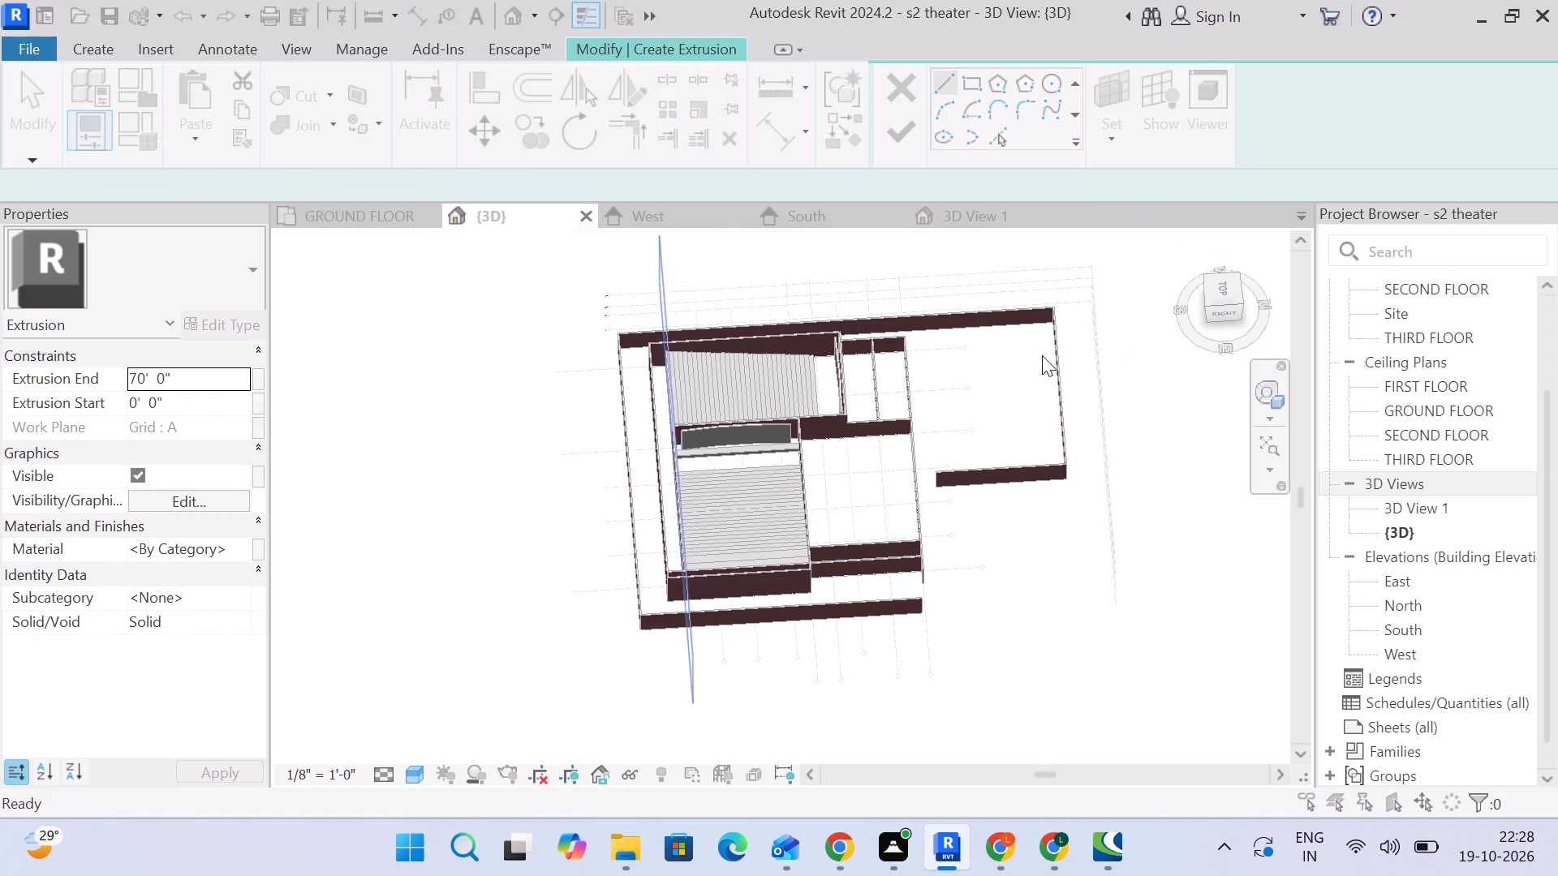
pyautogui.click(864, 419)
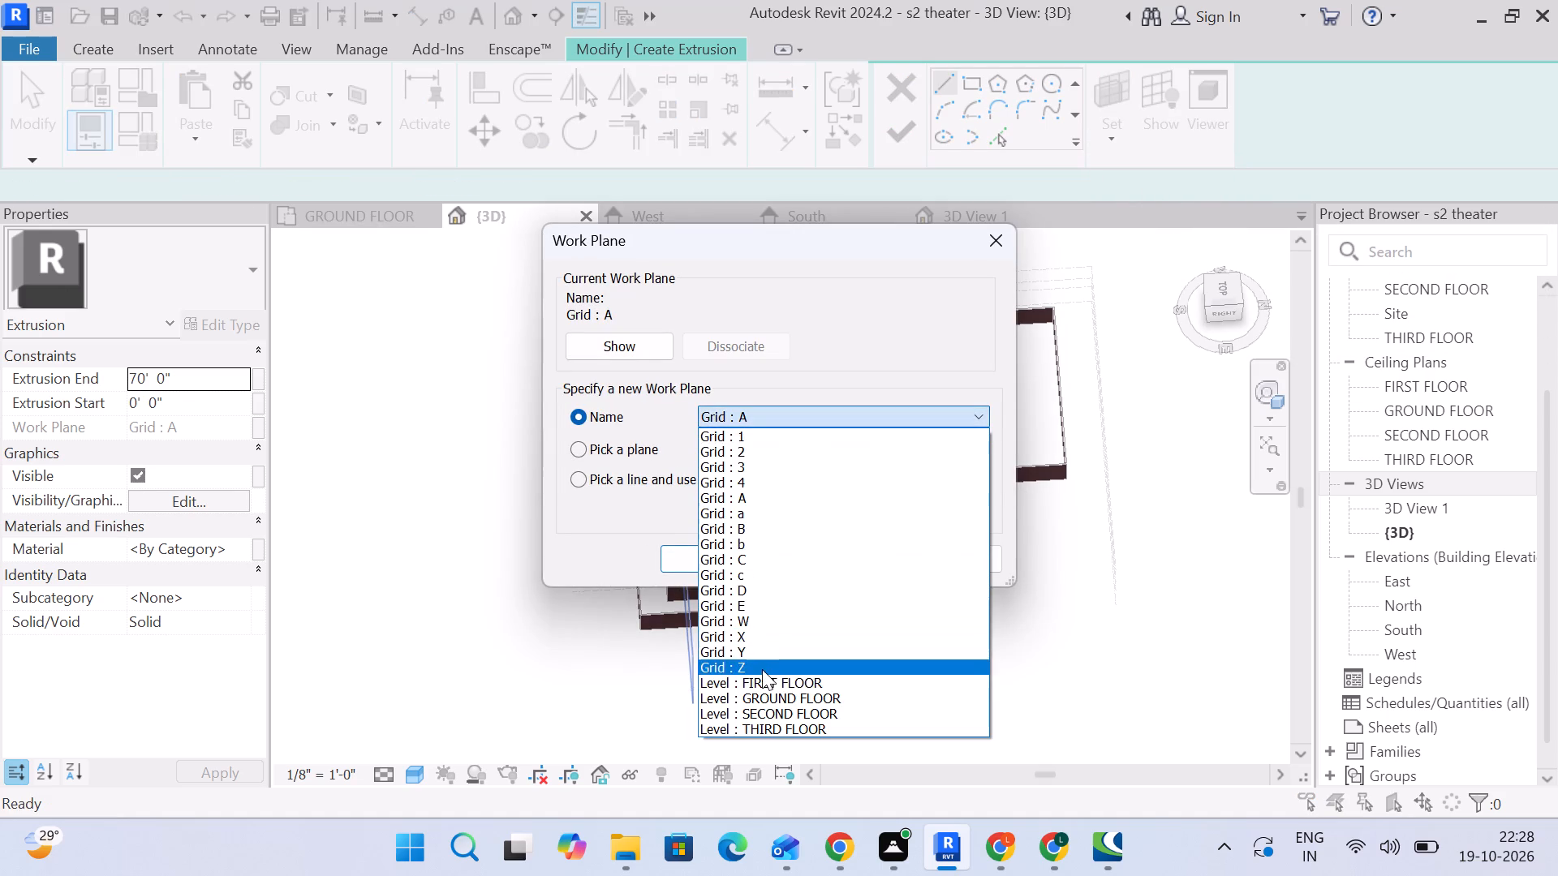
pyautogui.click(762, 669)
pyautogui.click(736, 568)
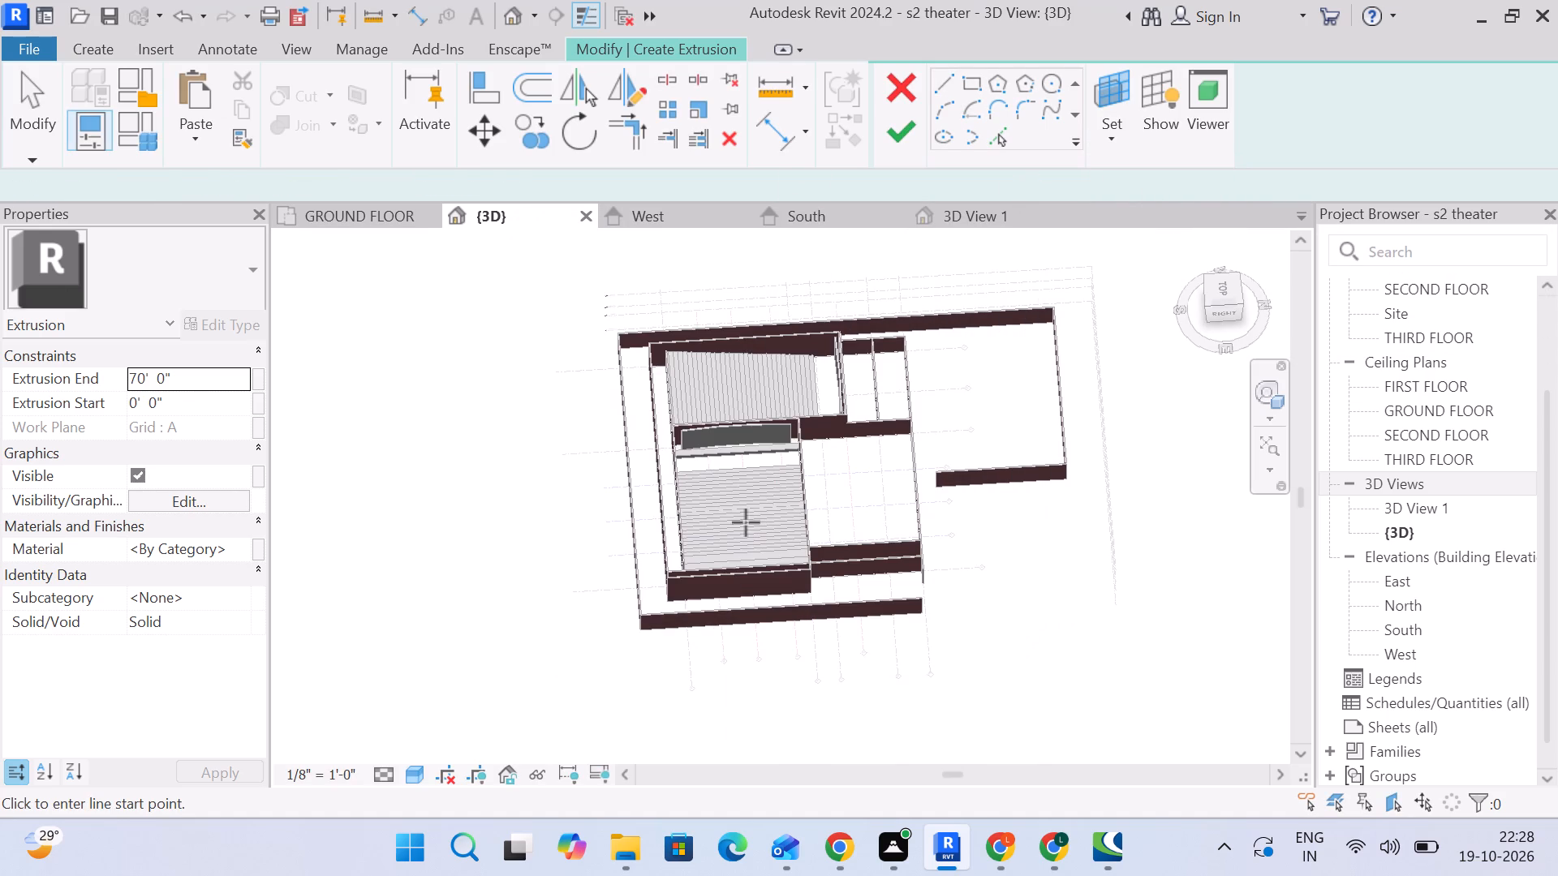
# Check the 3D view and the West and South elevations for a suitable view to sketch the profile on the work plane.
pyautogui.scroll(-3, 773, 410)
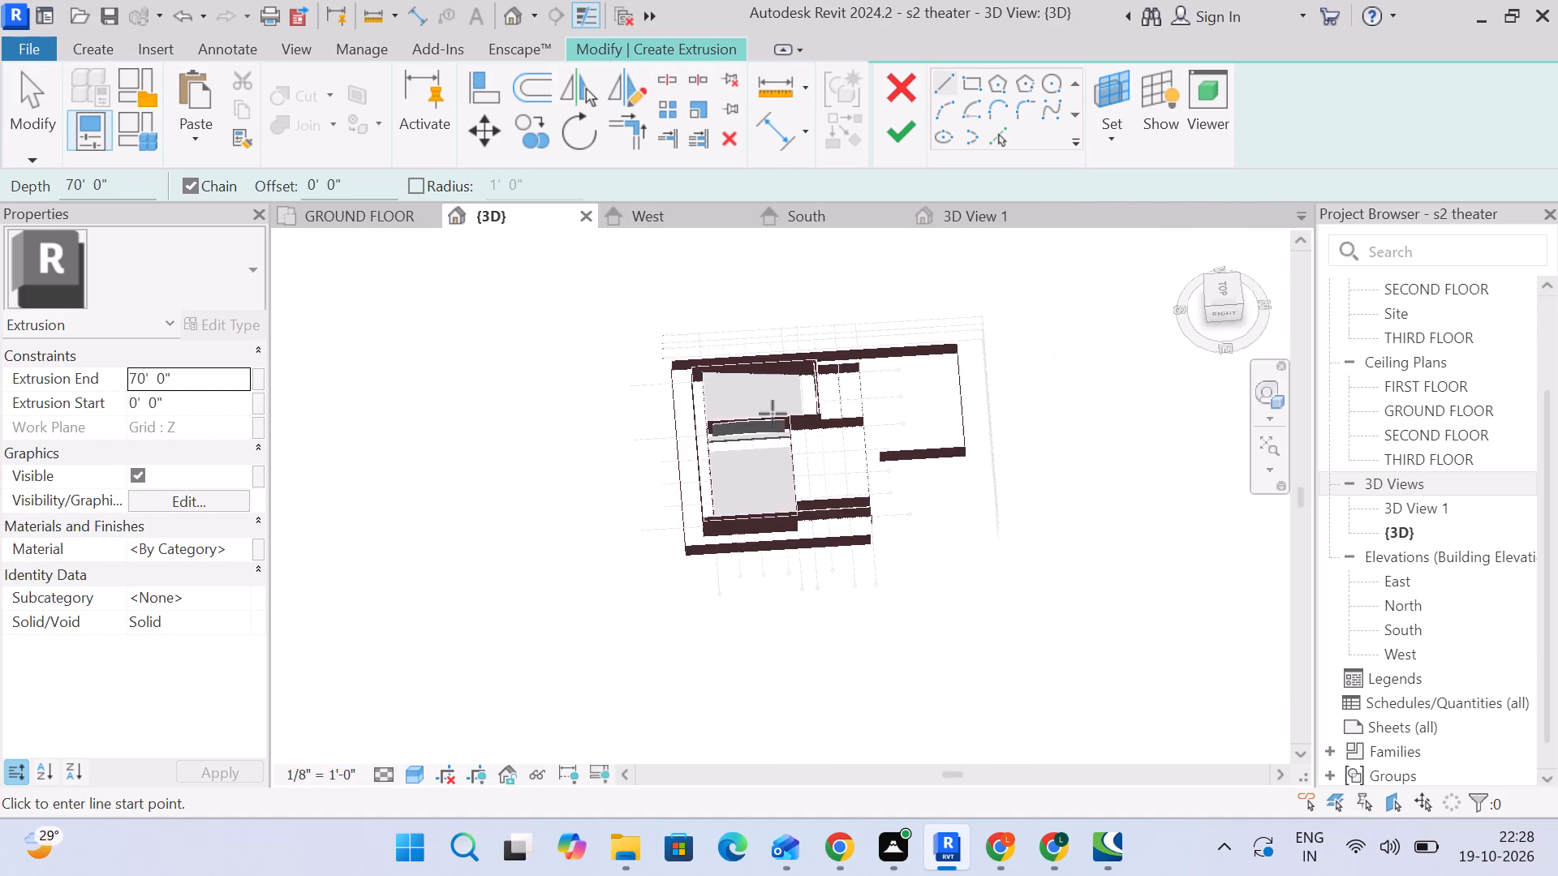
pyautogui.keyDown('shift'); pyautogui.moveTo(735, 454); pyautogui.dragTo(1215, 408, button='middle'); pyautogui.keyUp('shift')
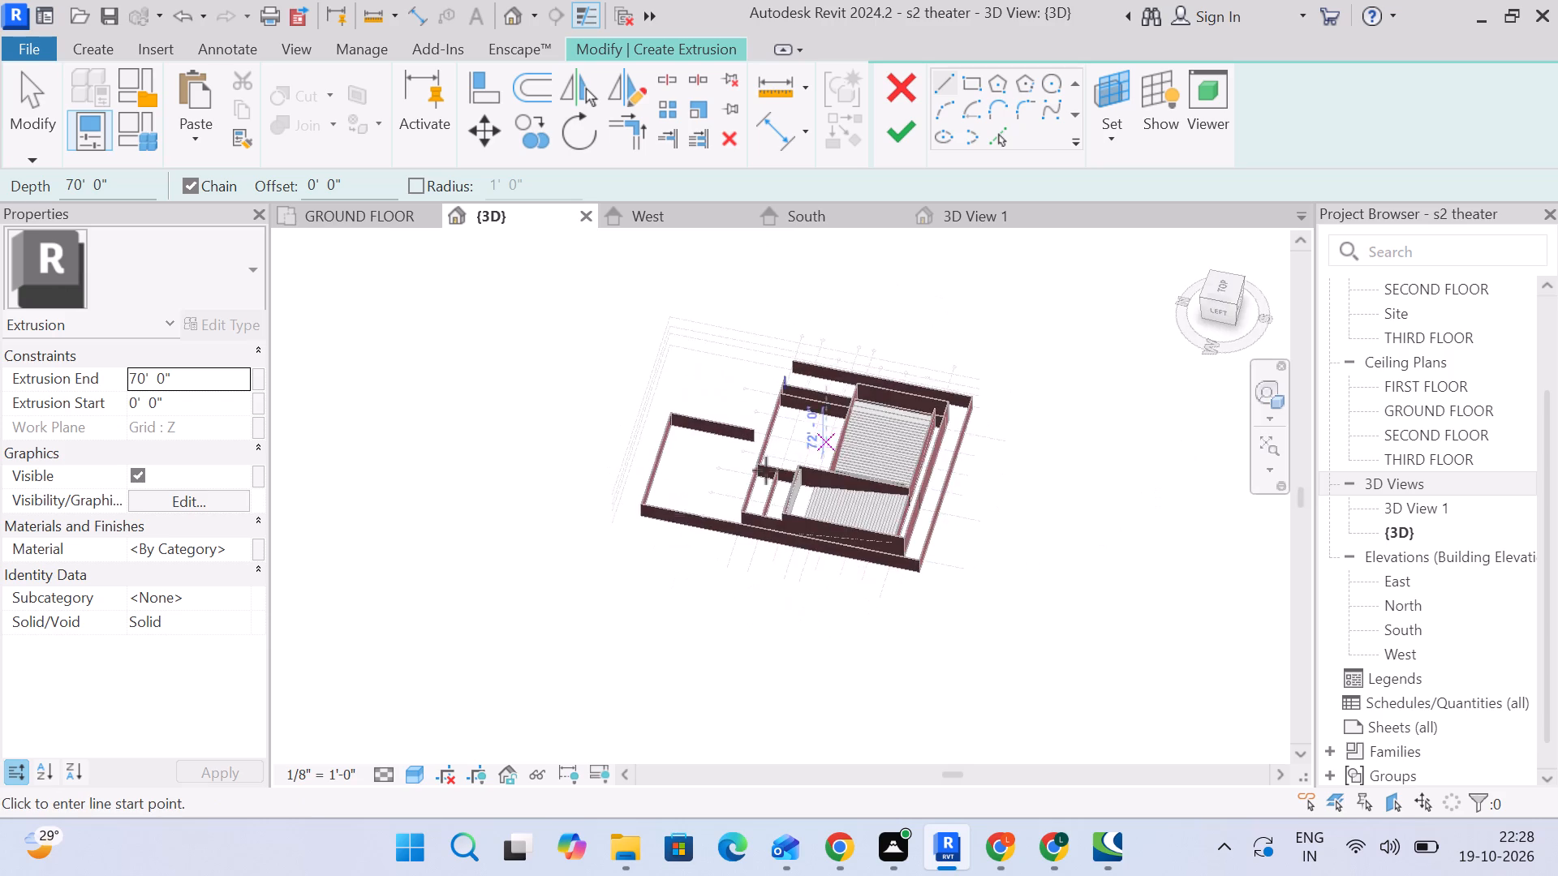
pyautogui.scroll(4, 671, 515)
pyautogui.scroll(5, 829, 597)
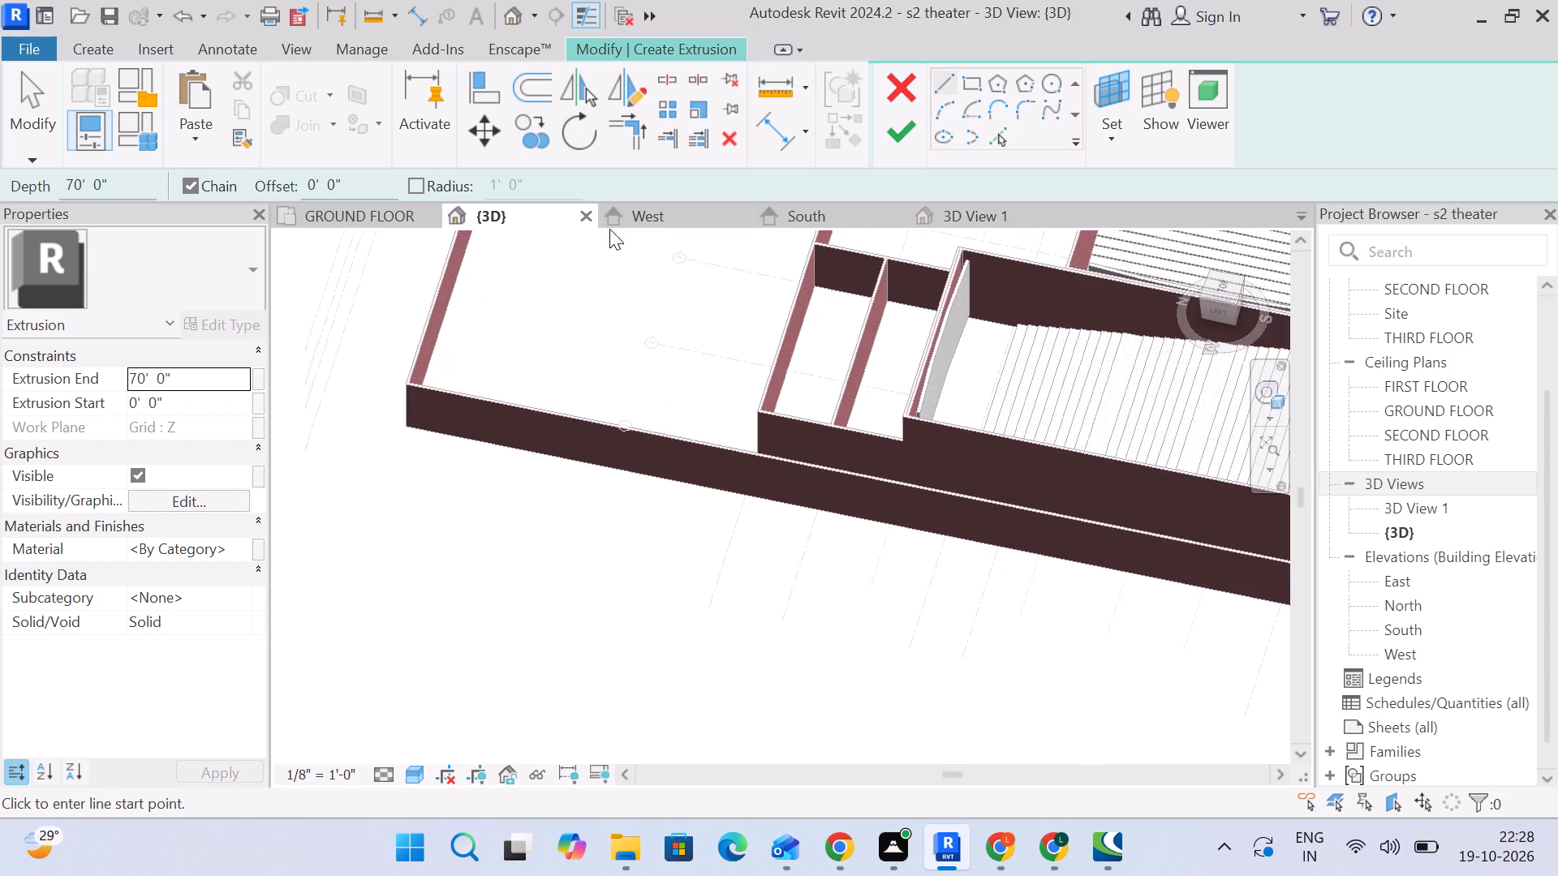
pyautogui.click(643, 216)
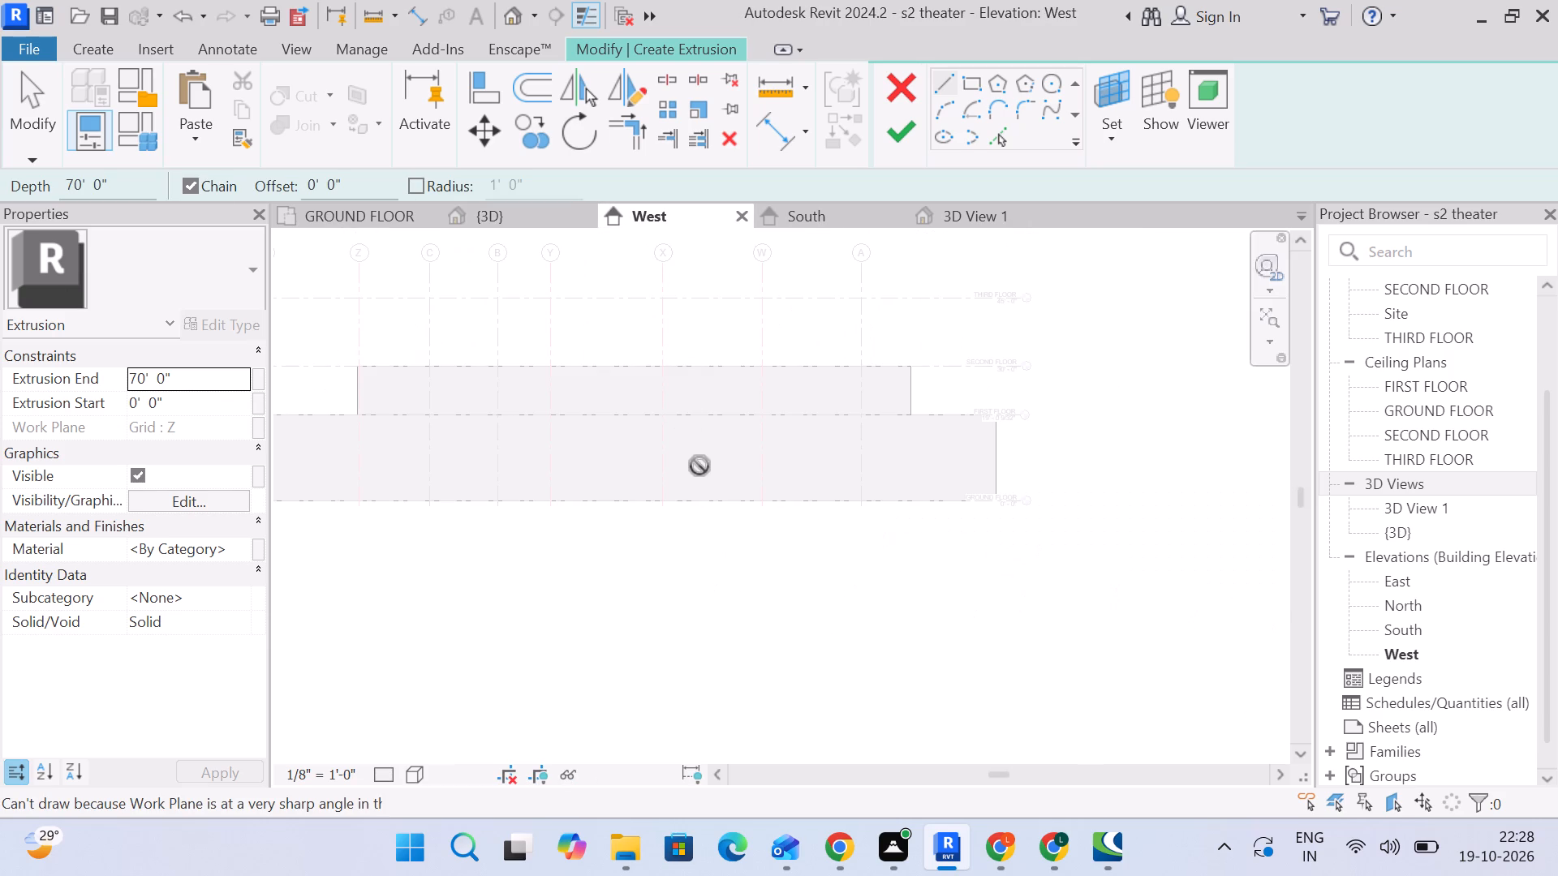
pyautogui.scroll(-4, 703, 467)
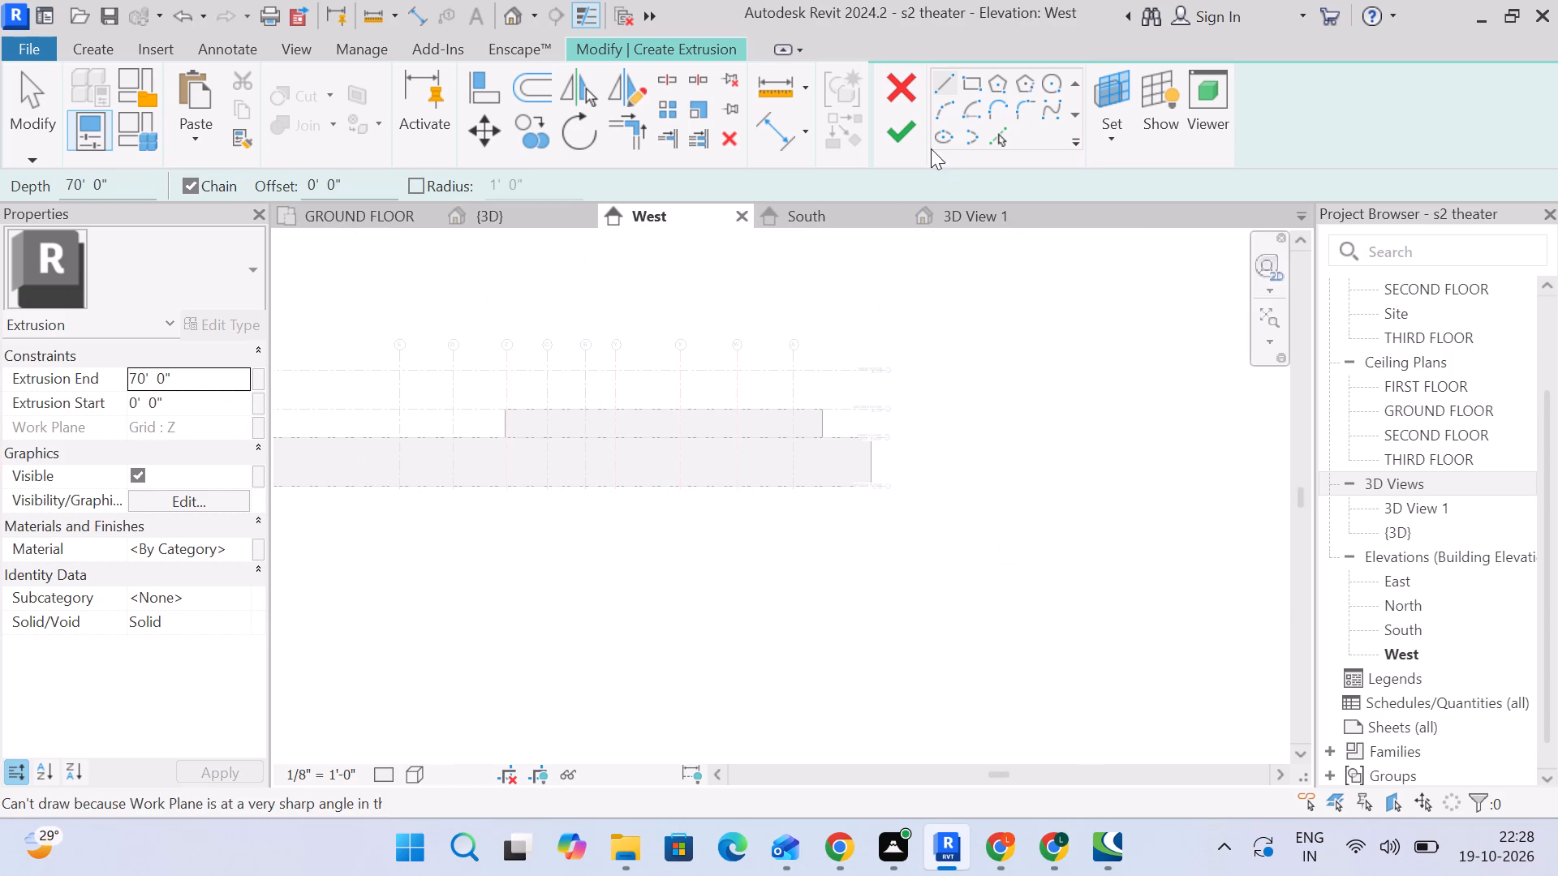
pyautogui.scroll(-2, 571, 367)
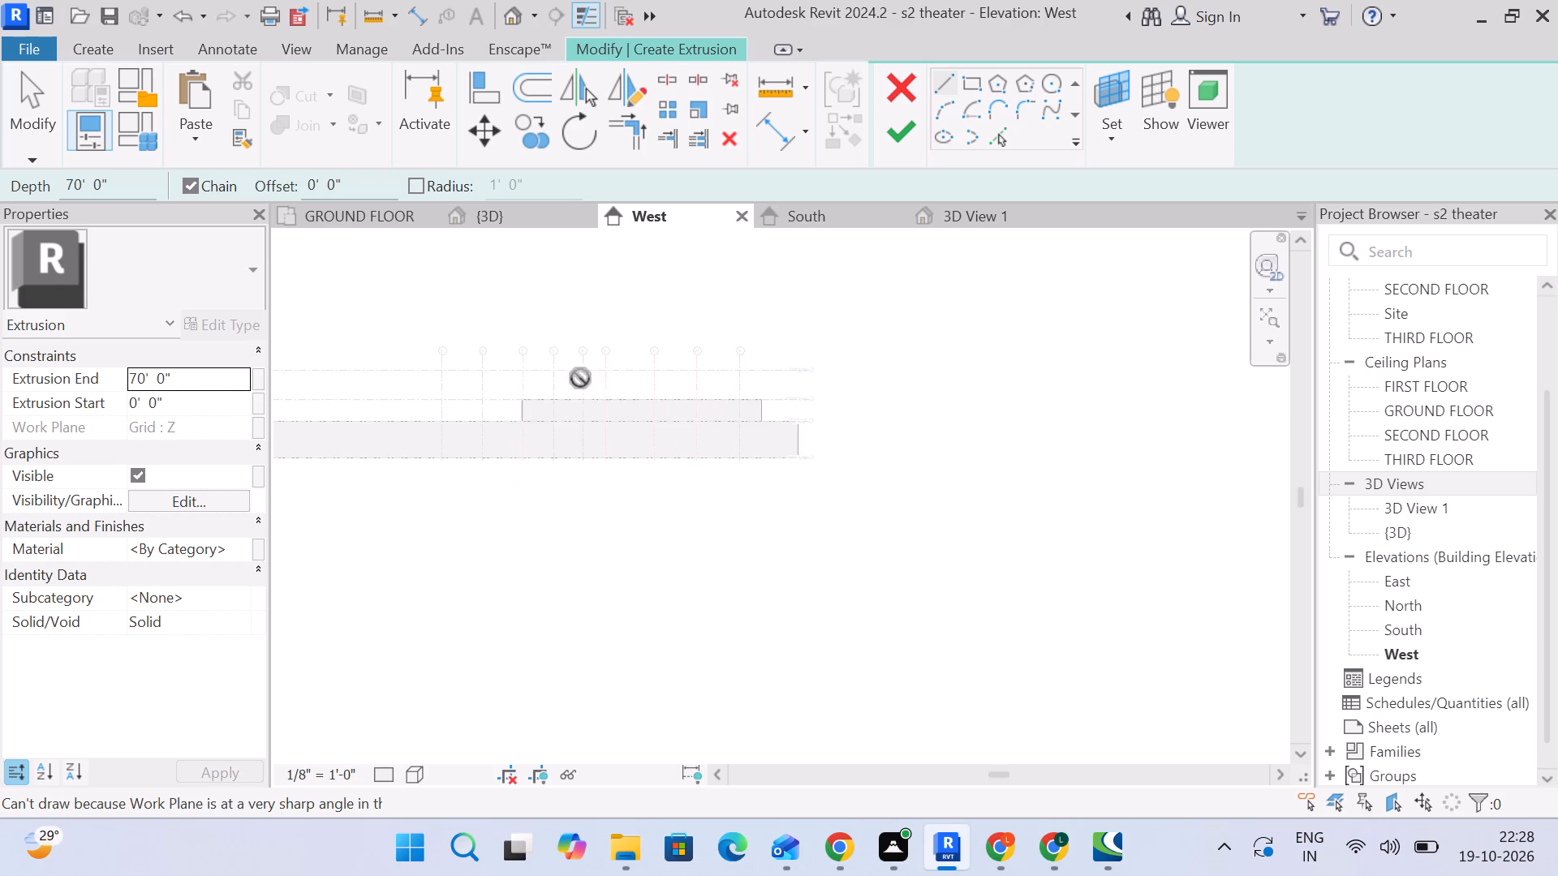
pyautogui.moveTo(600, 391); pyautogui.dragTo(717, 419, button='middle')
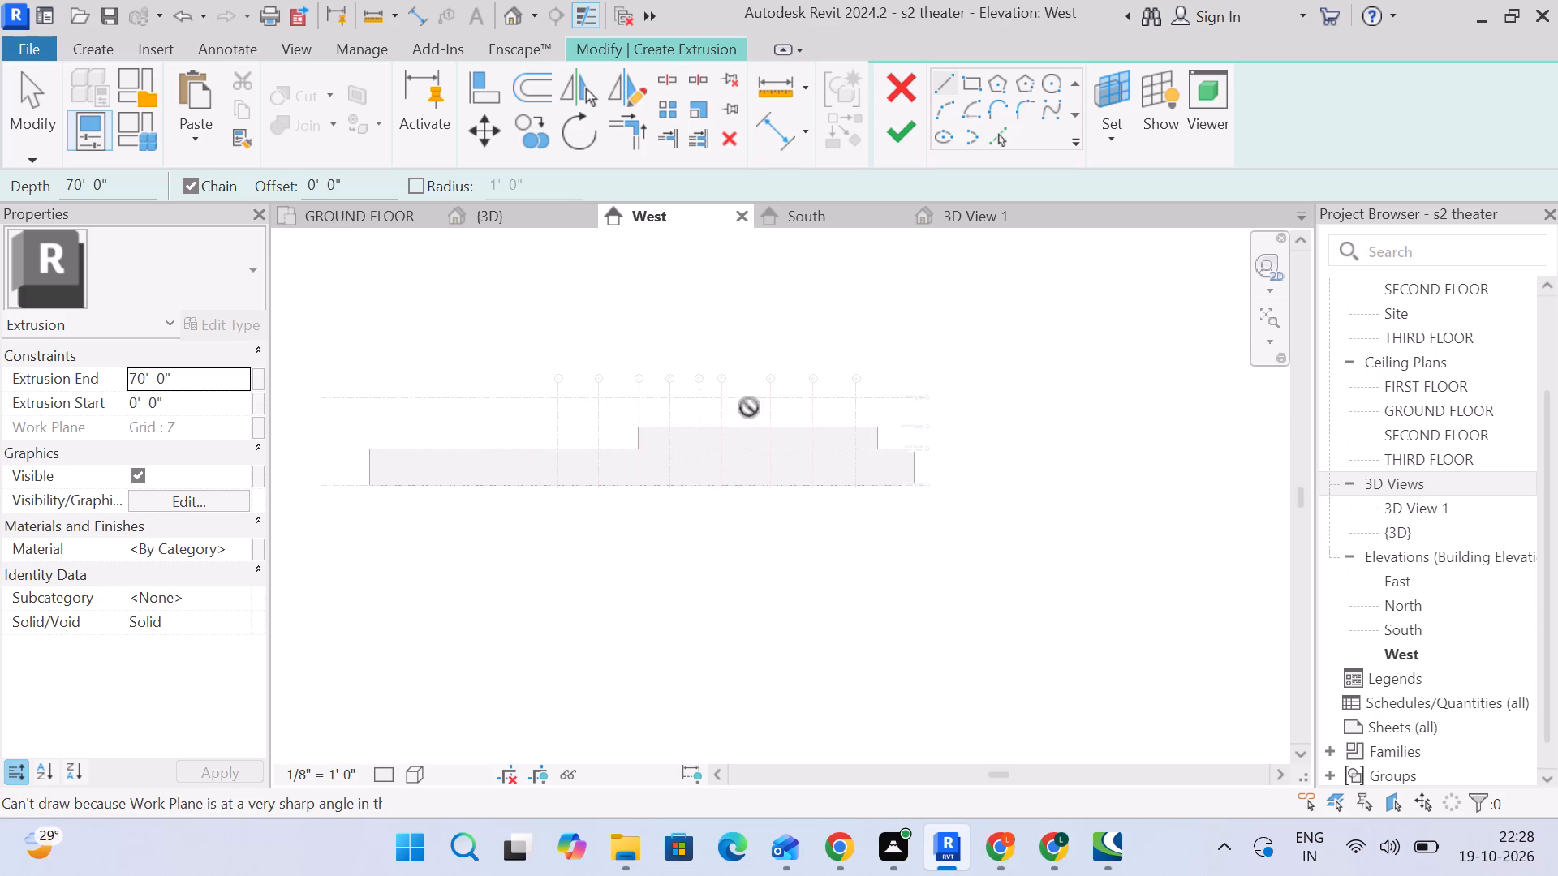
pyautogui.click(837, 219)
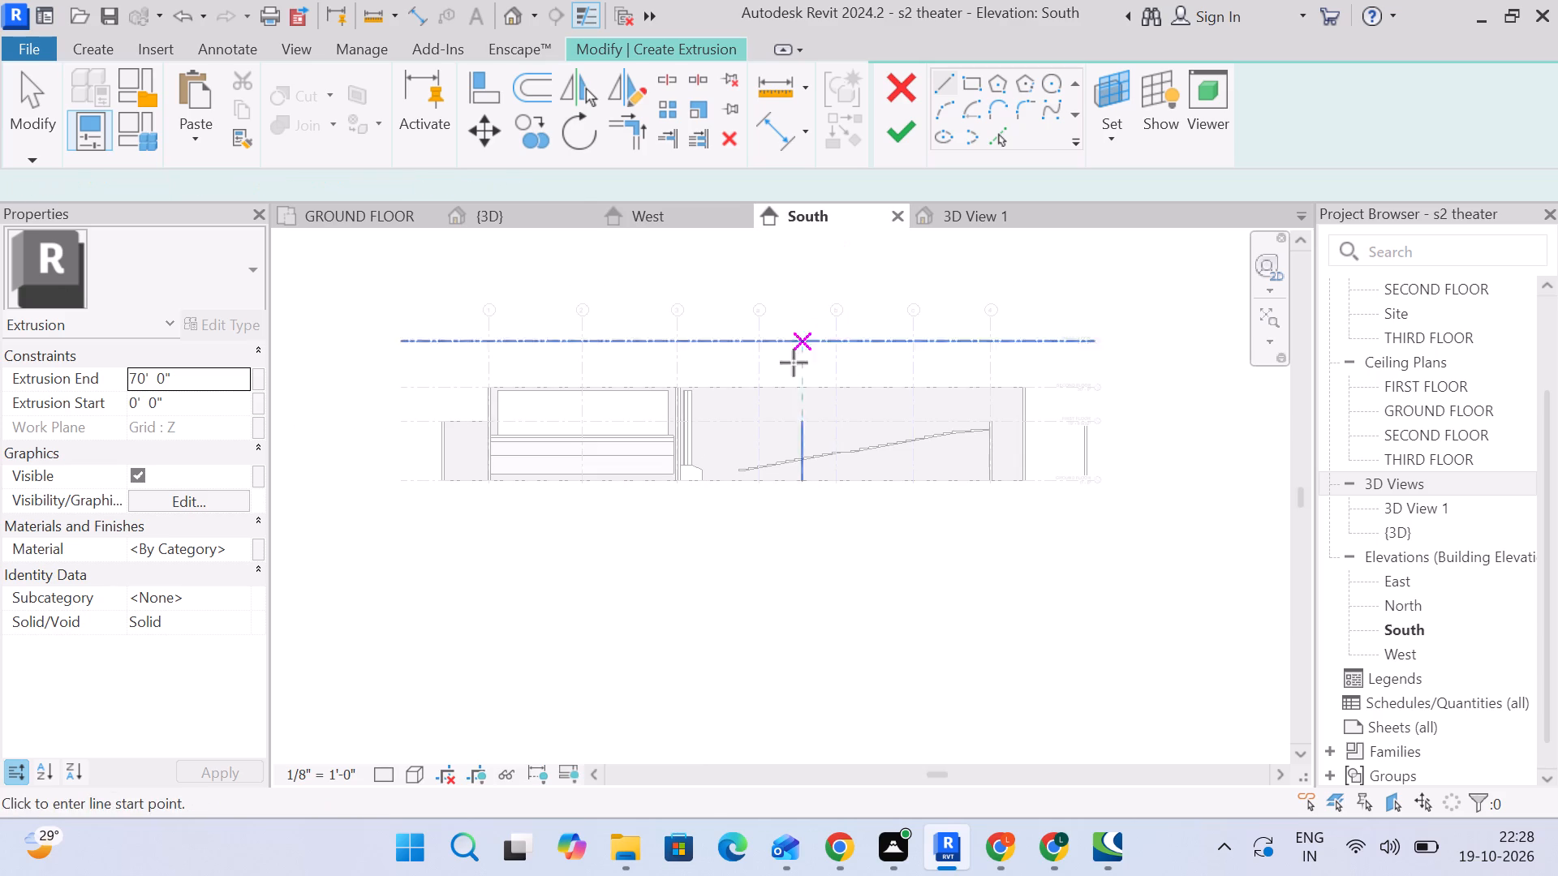
pyautogui.scroll(12, 727, 472)
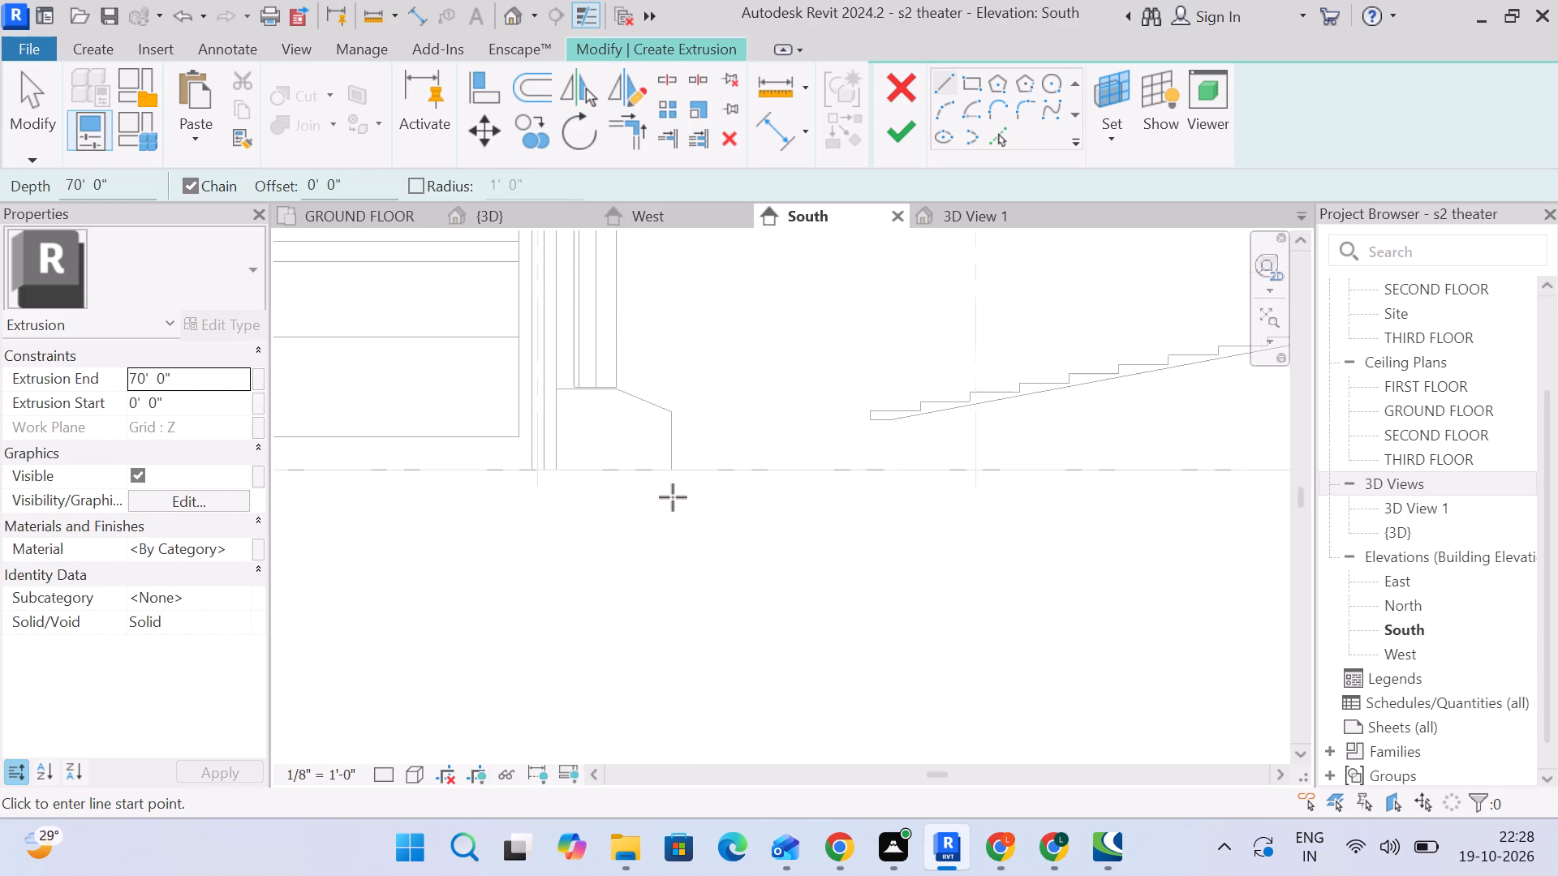
pyautogui.scroll(1, 673, 497)
pyautogui.scroll(-13, 622, 444)
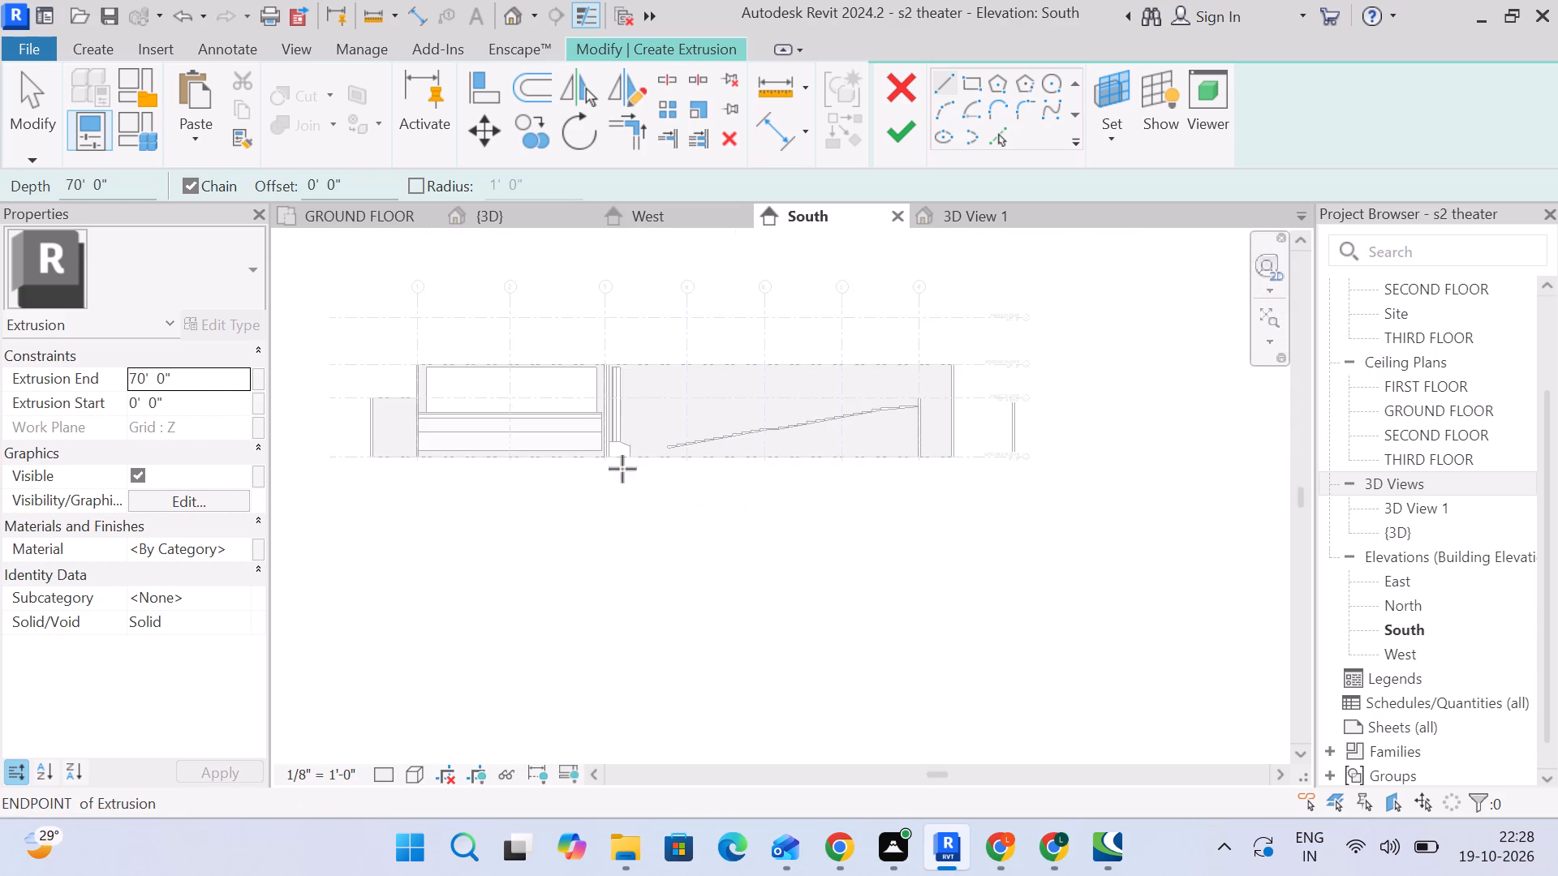
pyautogui.moveTo(622, 469); pyautogui.dragTo(733, 491, button='middle')
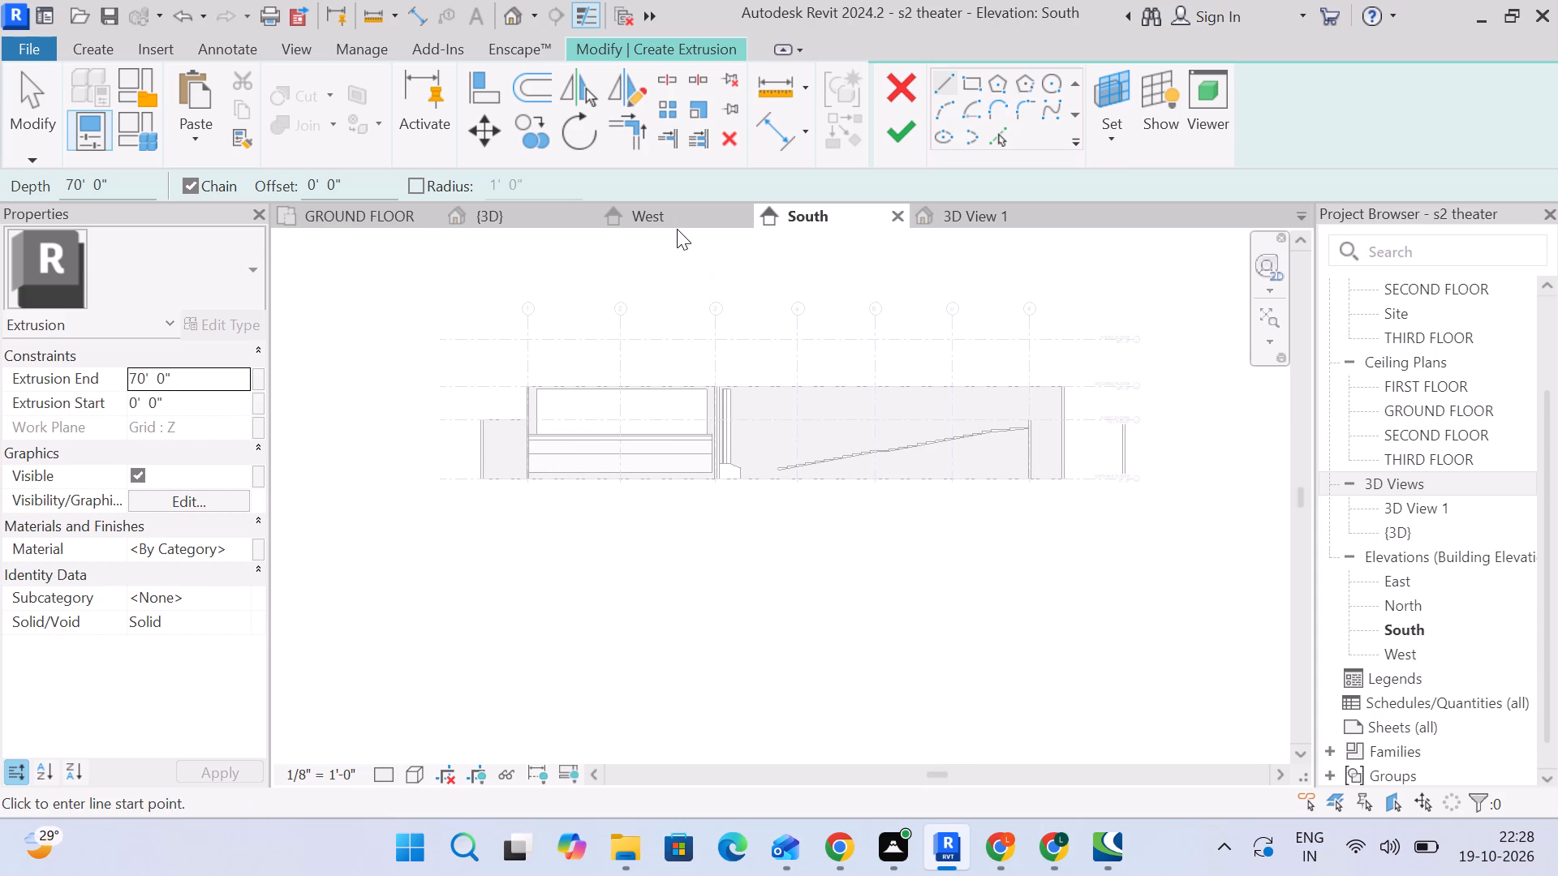
pyautogui.click(674, 218)
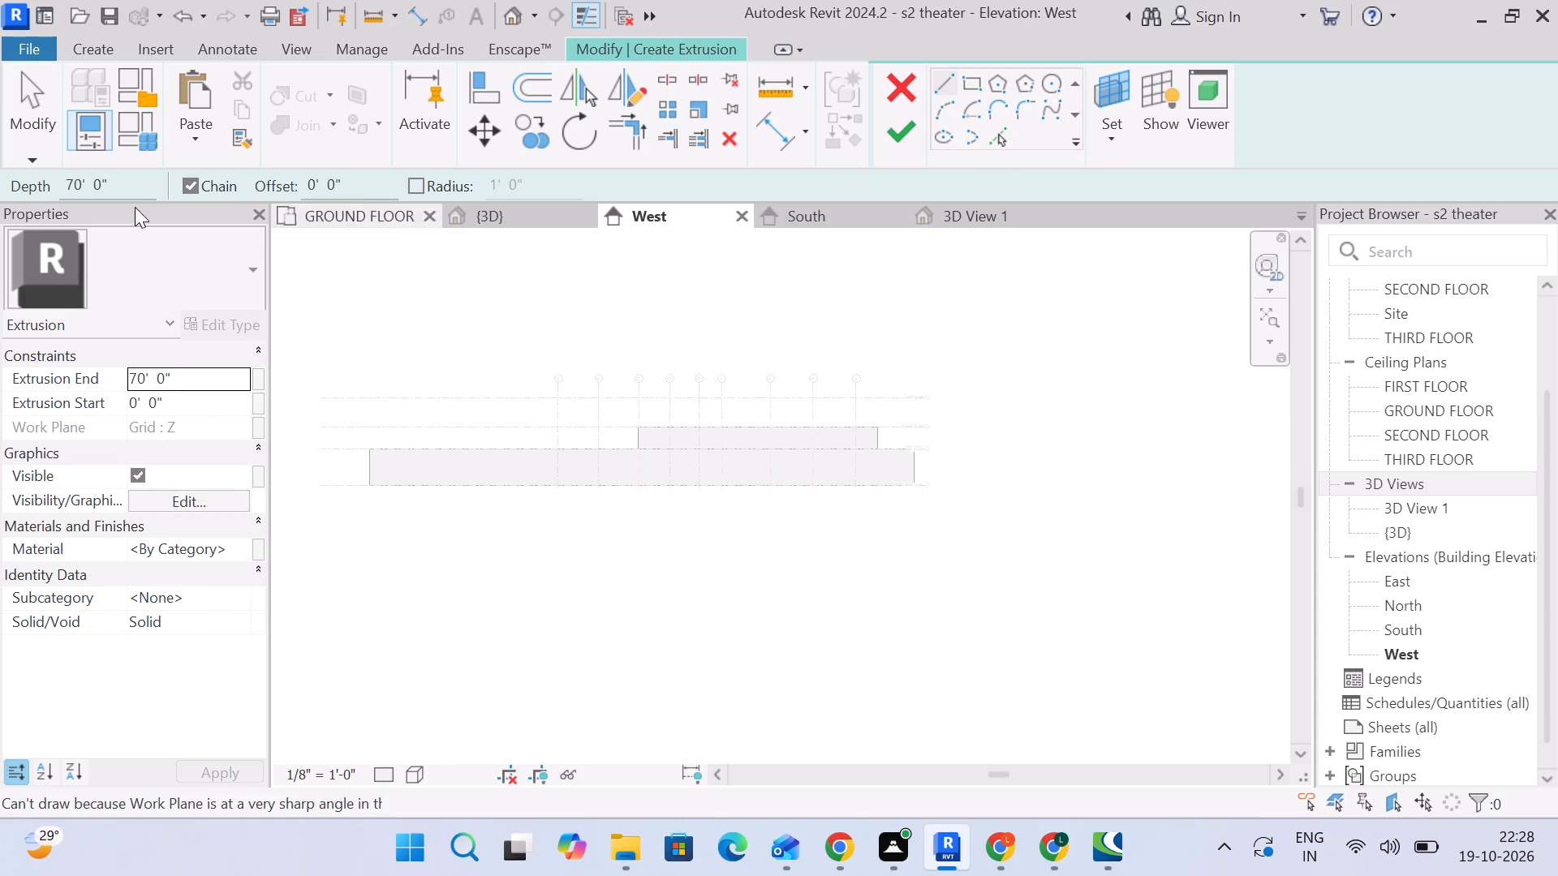
pyautogui.click(15, 111)
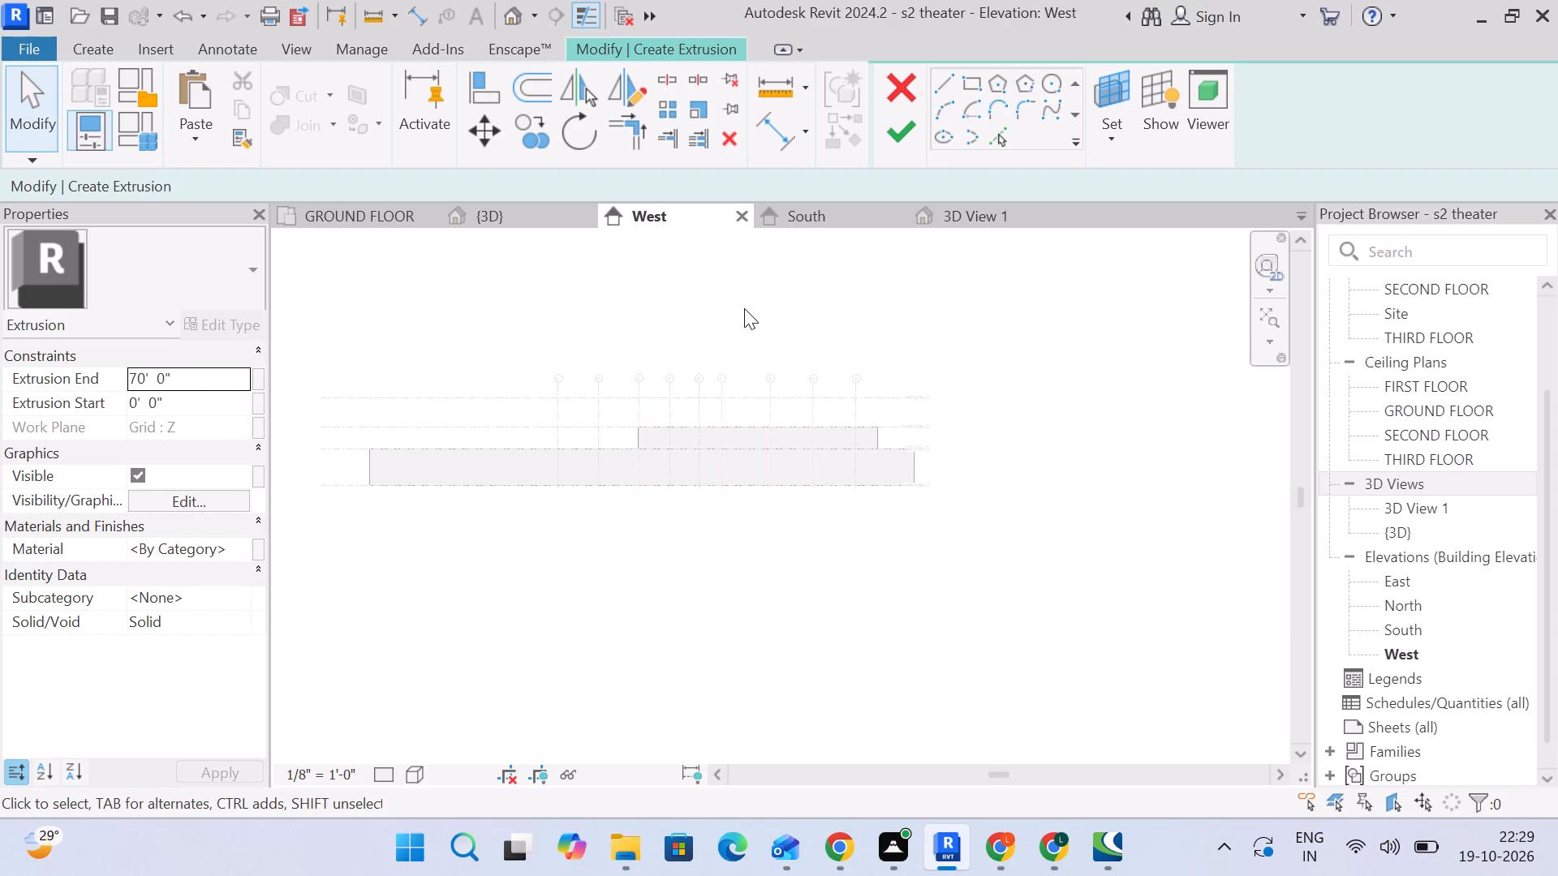
# Return to the {3D} view and show the active work plane to check its position against the other hall's curved screen.
pyautogui.click(463, 213)
pyautogui.moveTo(786, 352); pyautogui.dragTo(742, 452, button='middle')
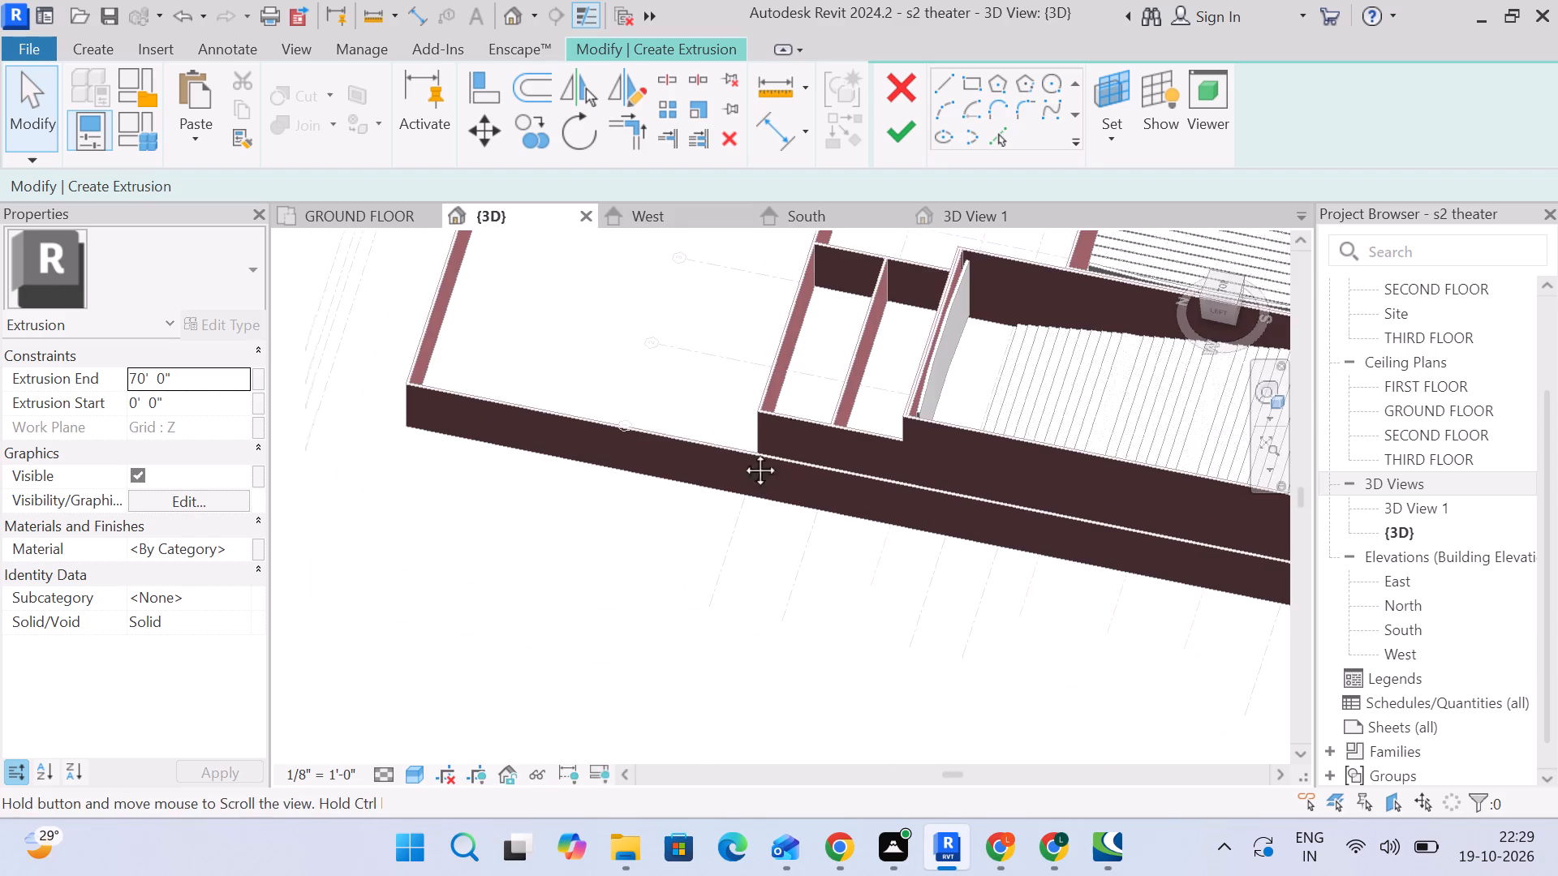
pyautogui.moveTo(742, 452); pyautogui.dragTo(664, 575, button='middle')
pyautogui.scroll(4, 777, 514)
pyautogui.moveTo(1022, 578); pyautogui.dragTo(691, 539, button='middle')
pyautogui.scroll(-4, 858, 425)
pyautogui.scroll(-3, 1014, 264)
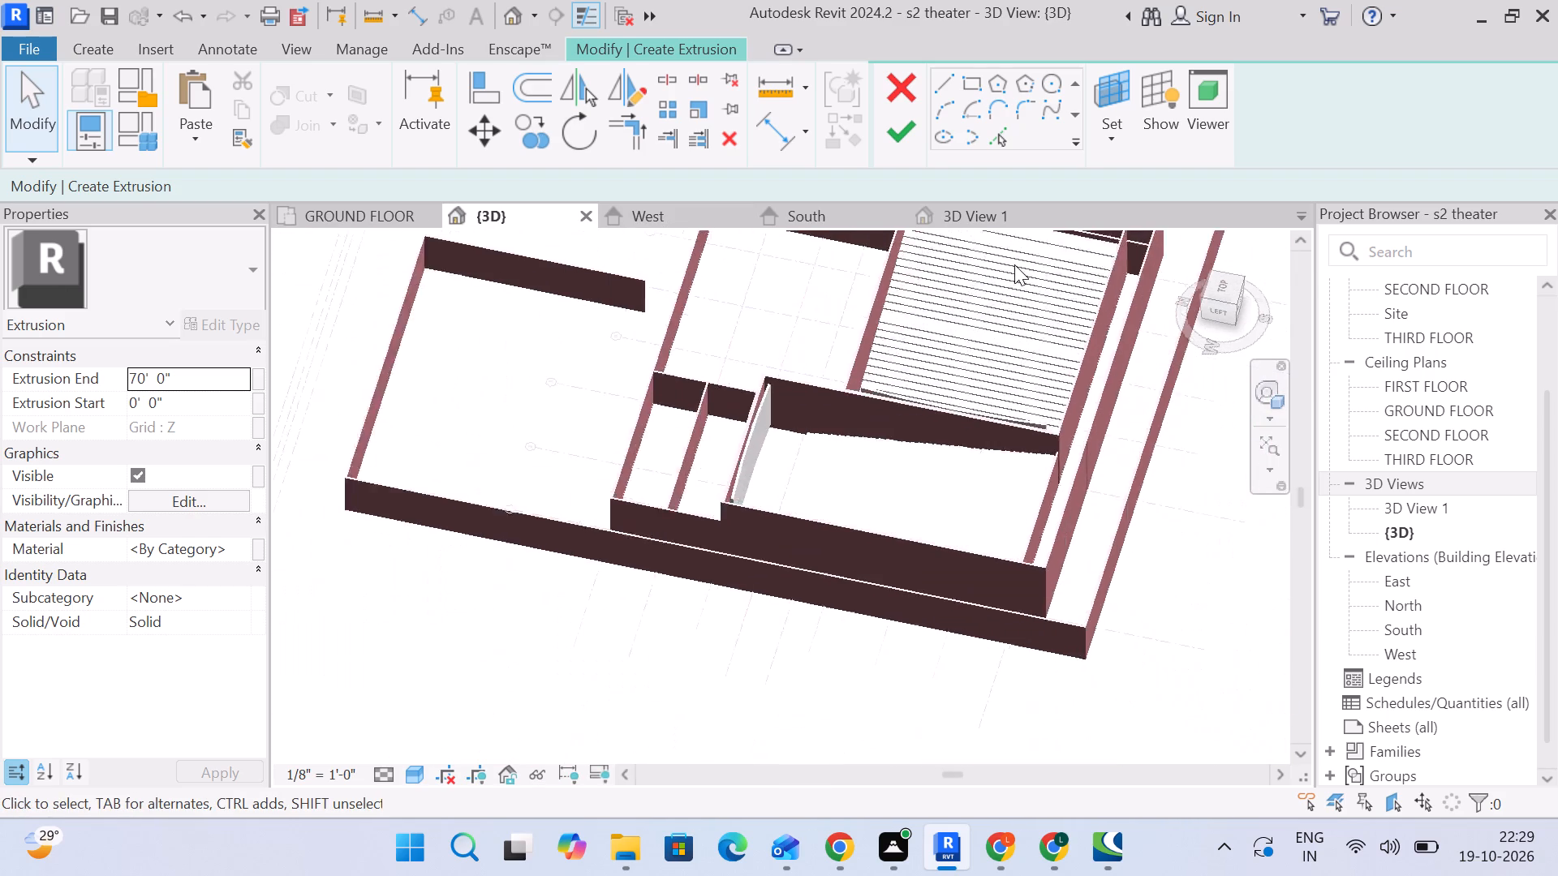
pyautogui.scroll(-1, 1014, 264)
pyautogui.click(1154, 116)
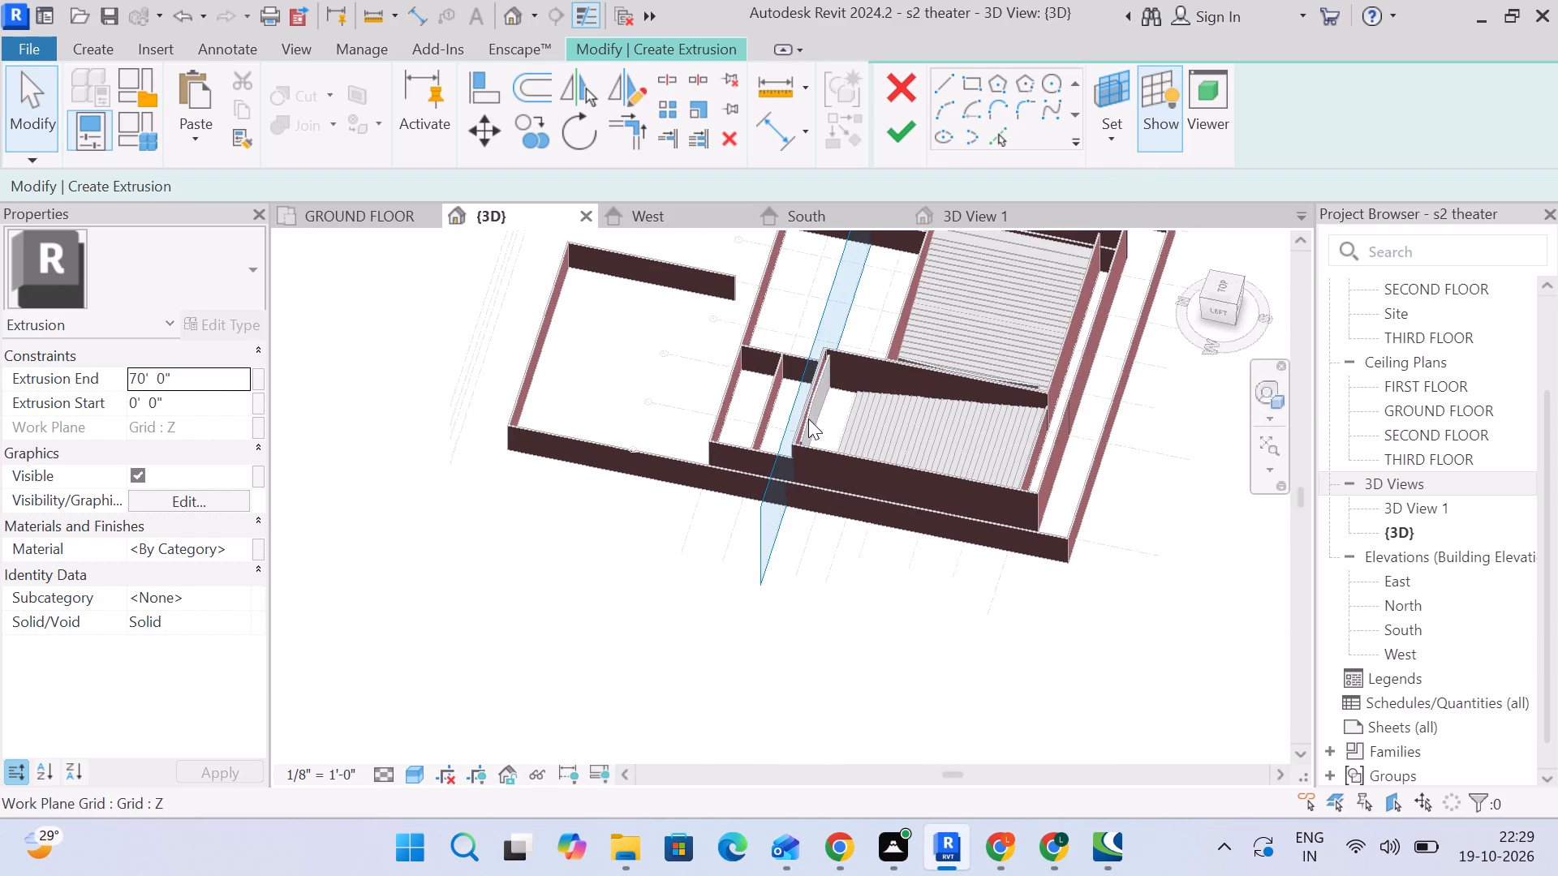
# Examine the Grid : Z work plane against the curved screen in 3D and from the left side of the building.
pyautogui.moveTo(810, 421); pyautogui.dragTo(796, 561, button='middle')
pyautogui.scroll(9, 814, 577)
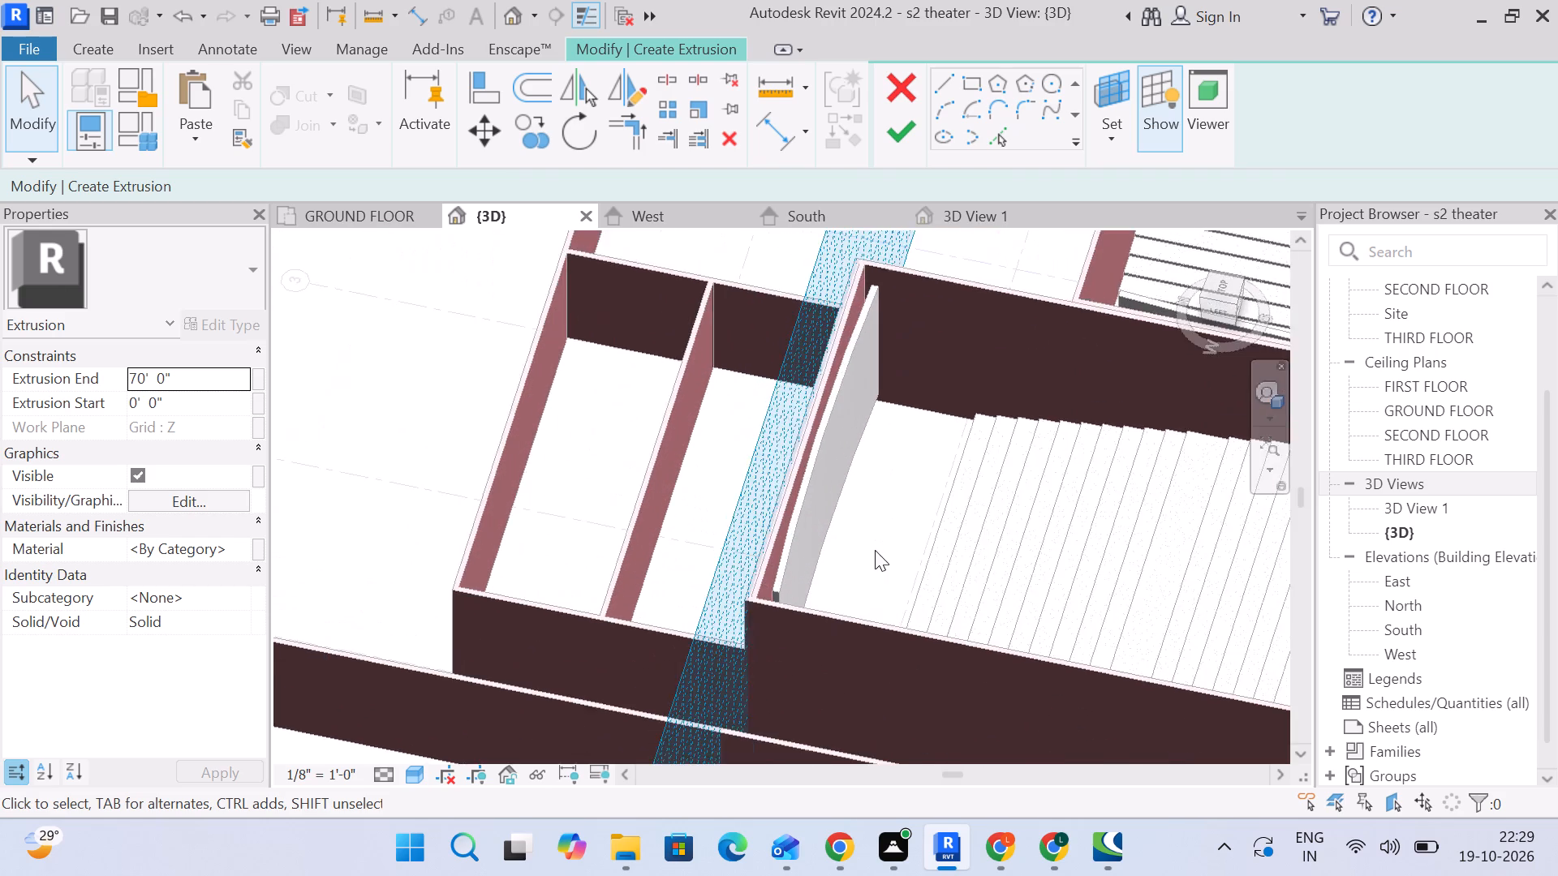
pyautogui.moveTo(875, 550); pyautogui.dragTo(807, 363, button='middle')
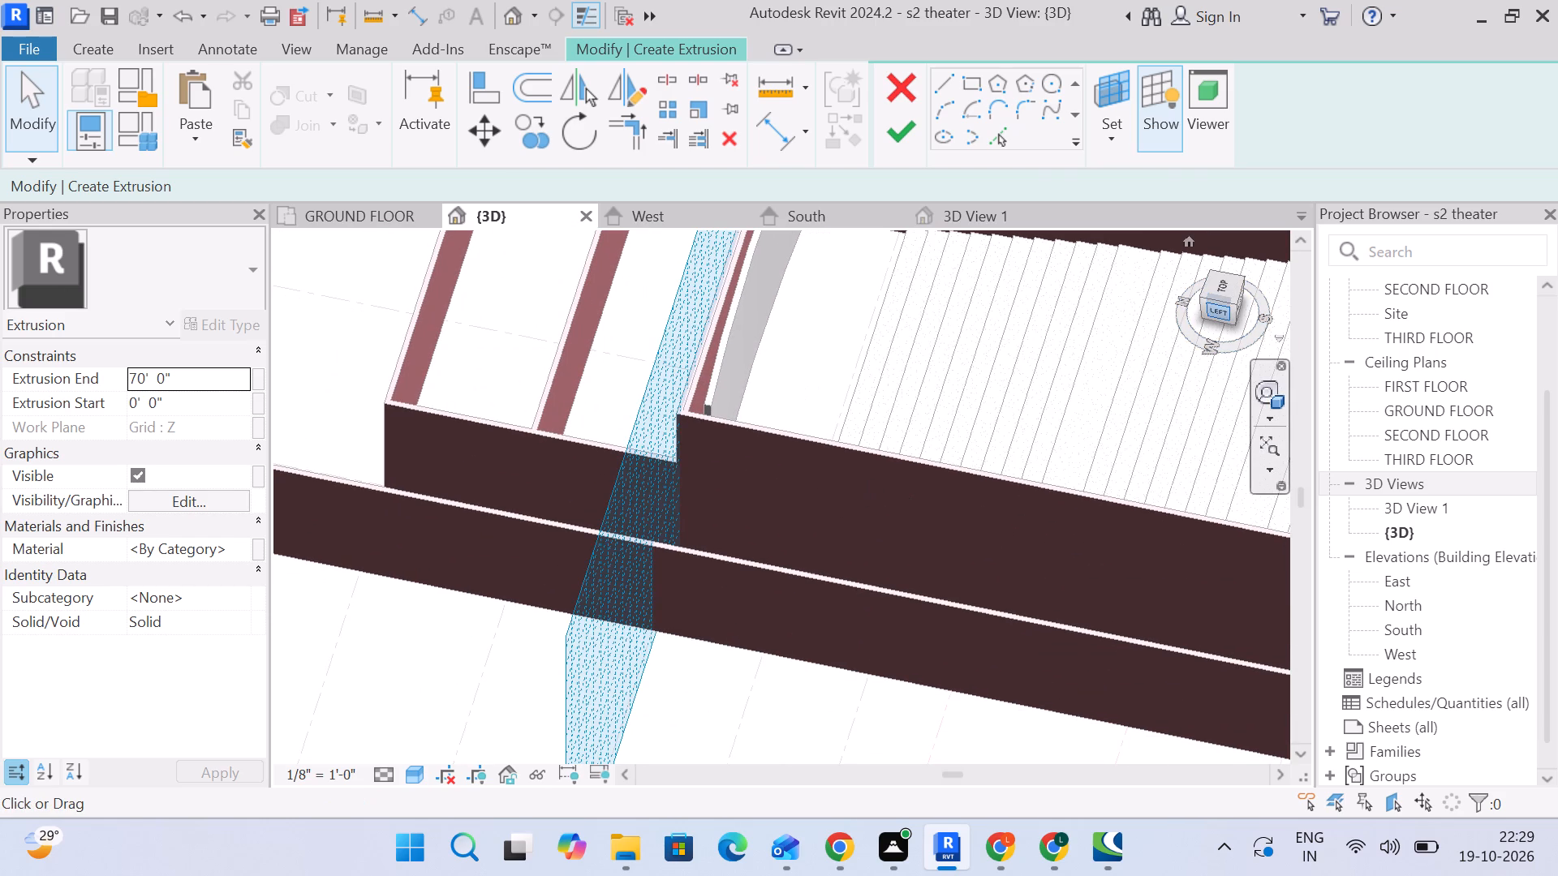
pyautogui.click(1212, 310)
pyautogui.scroll(4, 721, 589)
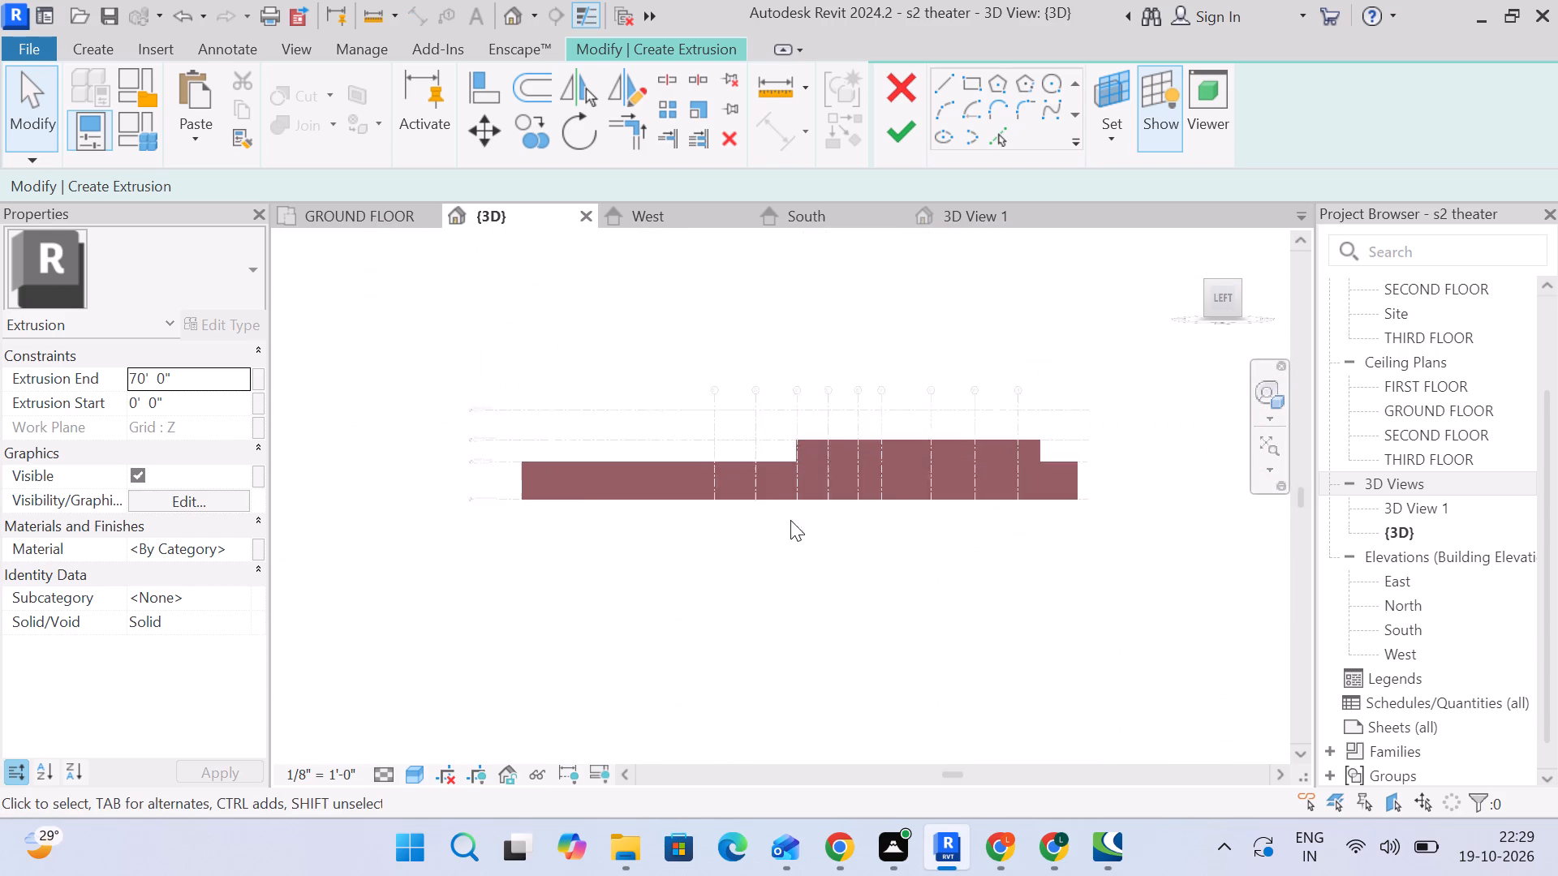
pyautogui.scroll(11, 790, 520)
pyautogui.moveTo(987, 498); pyautogui.dragTo(859, 539, button='middle')
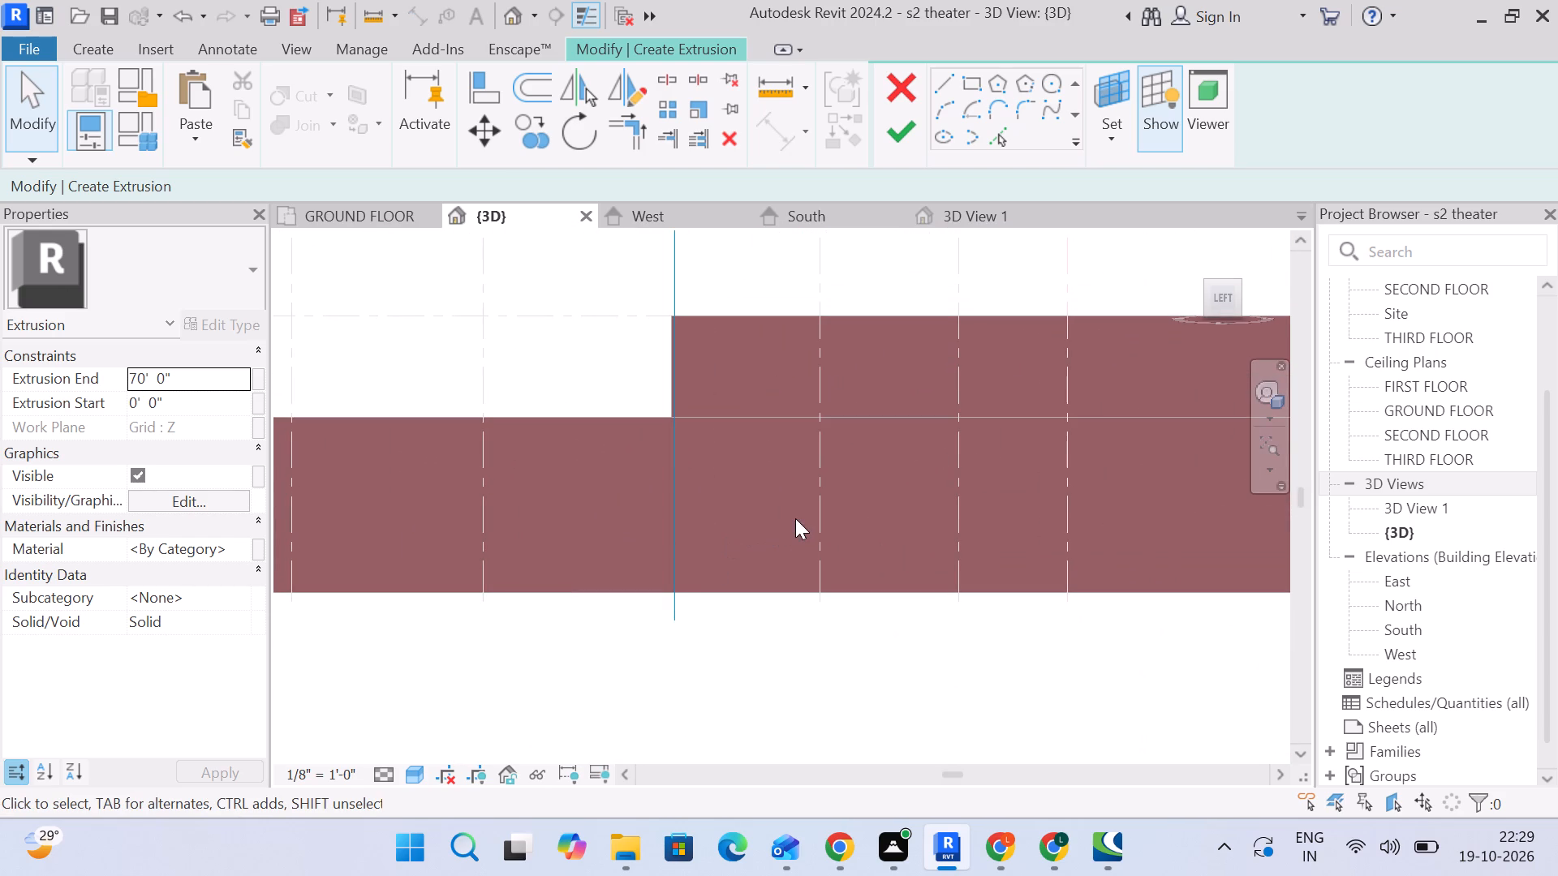
pyautogui.click(795, 518)
pyautogui.scroll(-4, 743, 468)
pyautogui.moveTo(742, 468); pyautogui.dragTo(708, 505, button='middle')
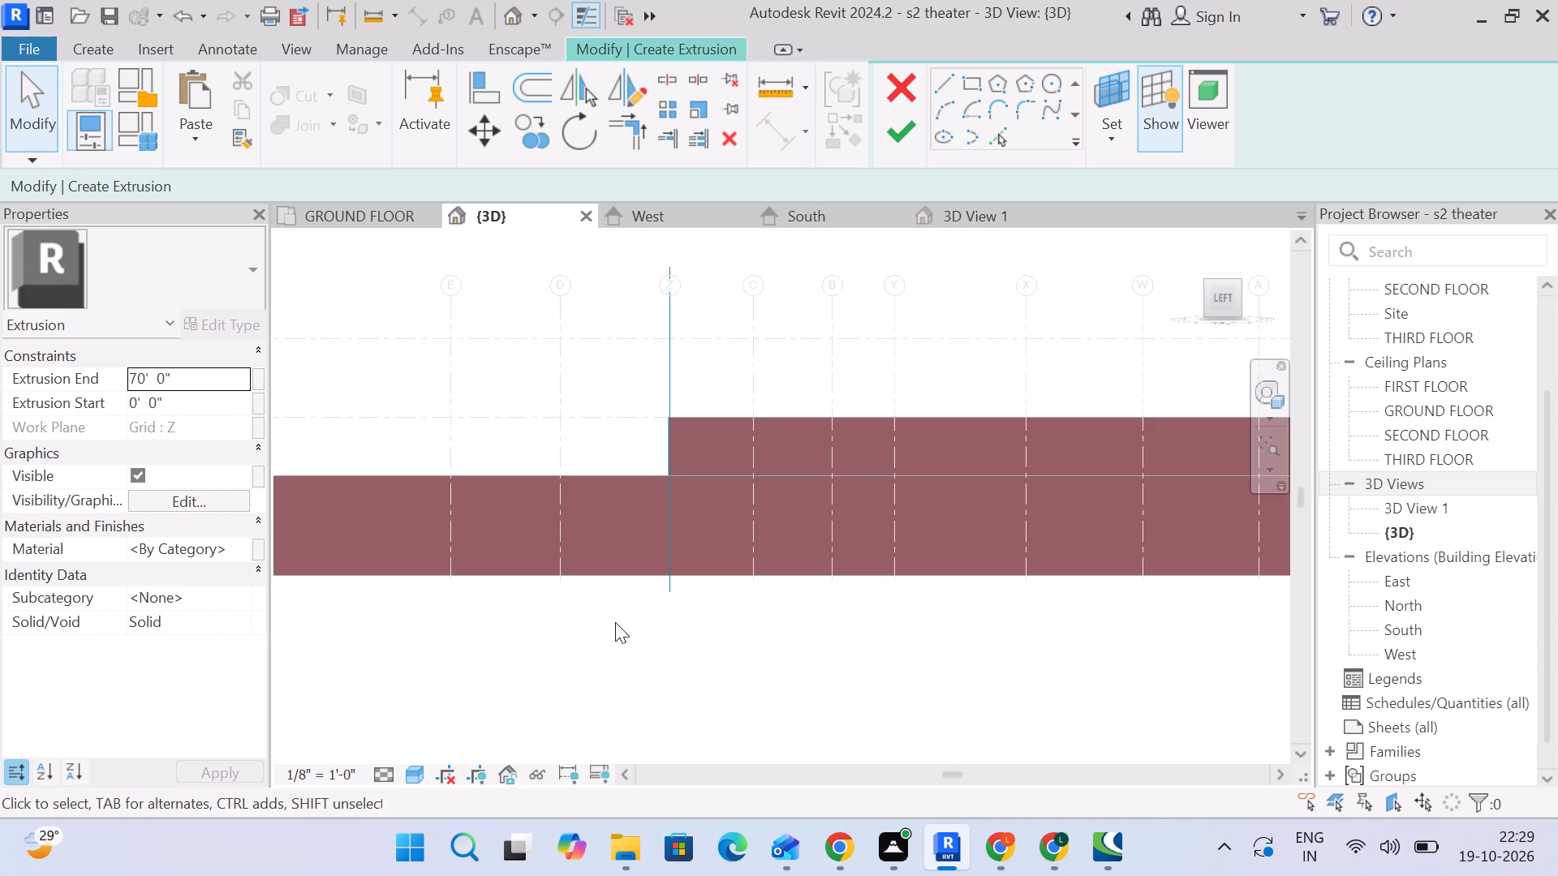
pyautogui.click(634, 538)
pyautogui.click(638, 533)
# Discard the unfinished extrusion sketch and finish the in-place model.
pyautogui.click(904, 89)
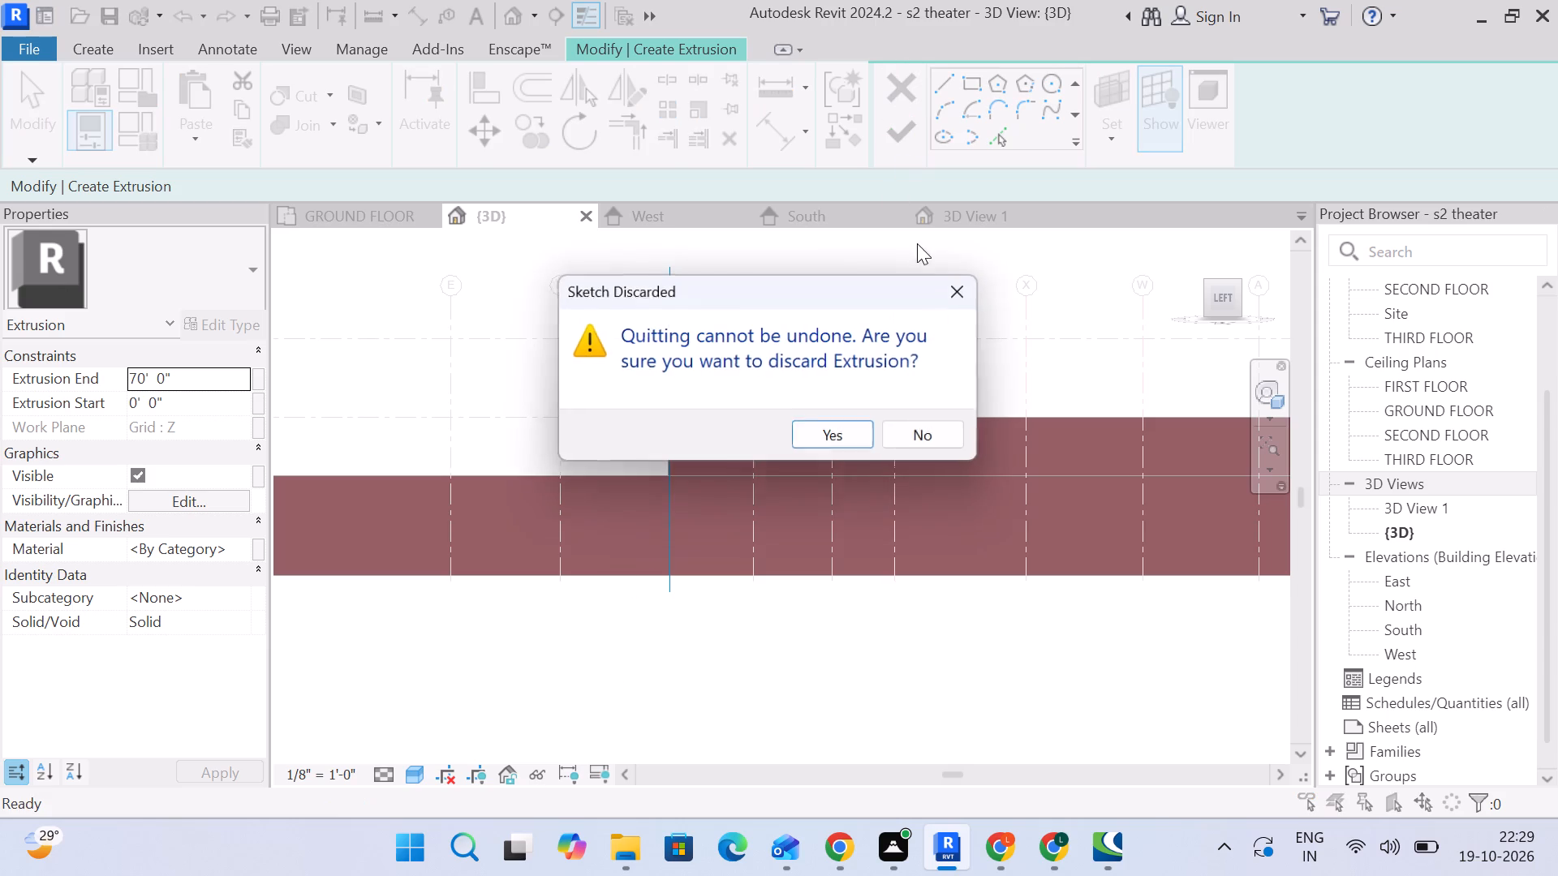
pyautogui.click(829, 446)
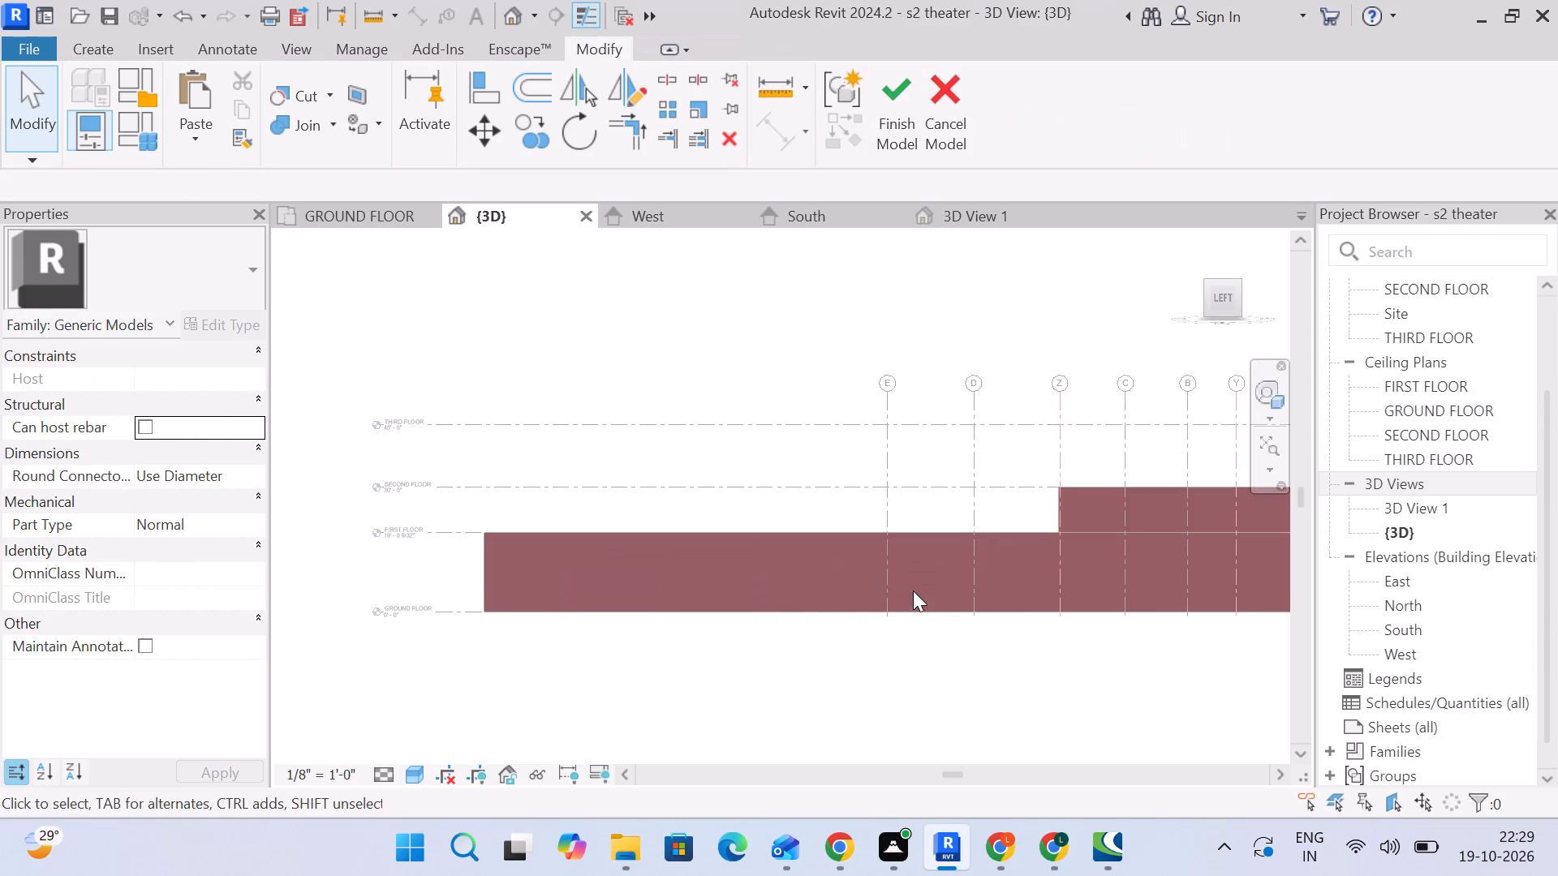
pyautogui.scroll(-2, 922, 590)
pyautogui.moveTo(915, 590); pyautogui.dragTo(516, 498, button='middle')
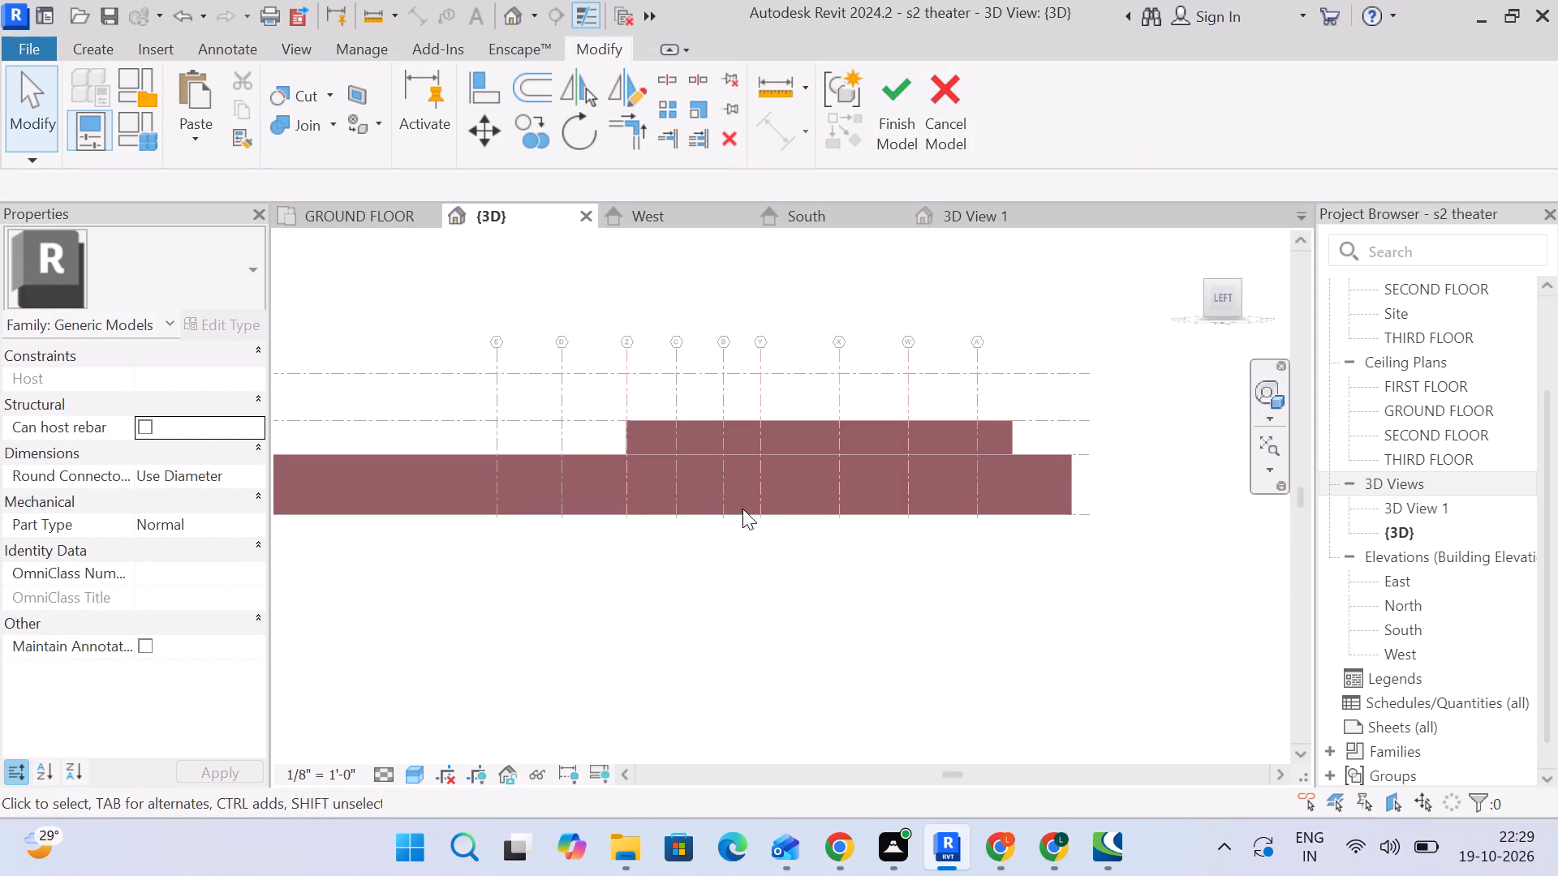
pyautogui.click(790, 511)
pyautogui.click(792, 495)
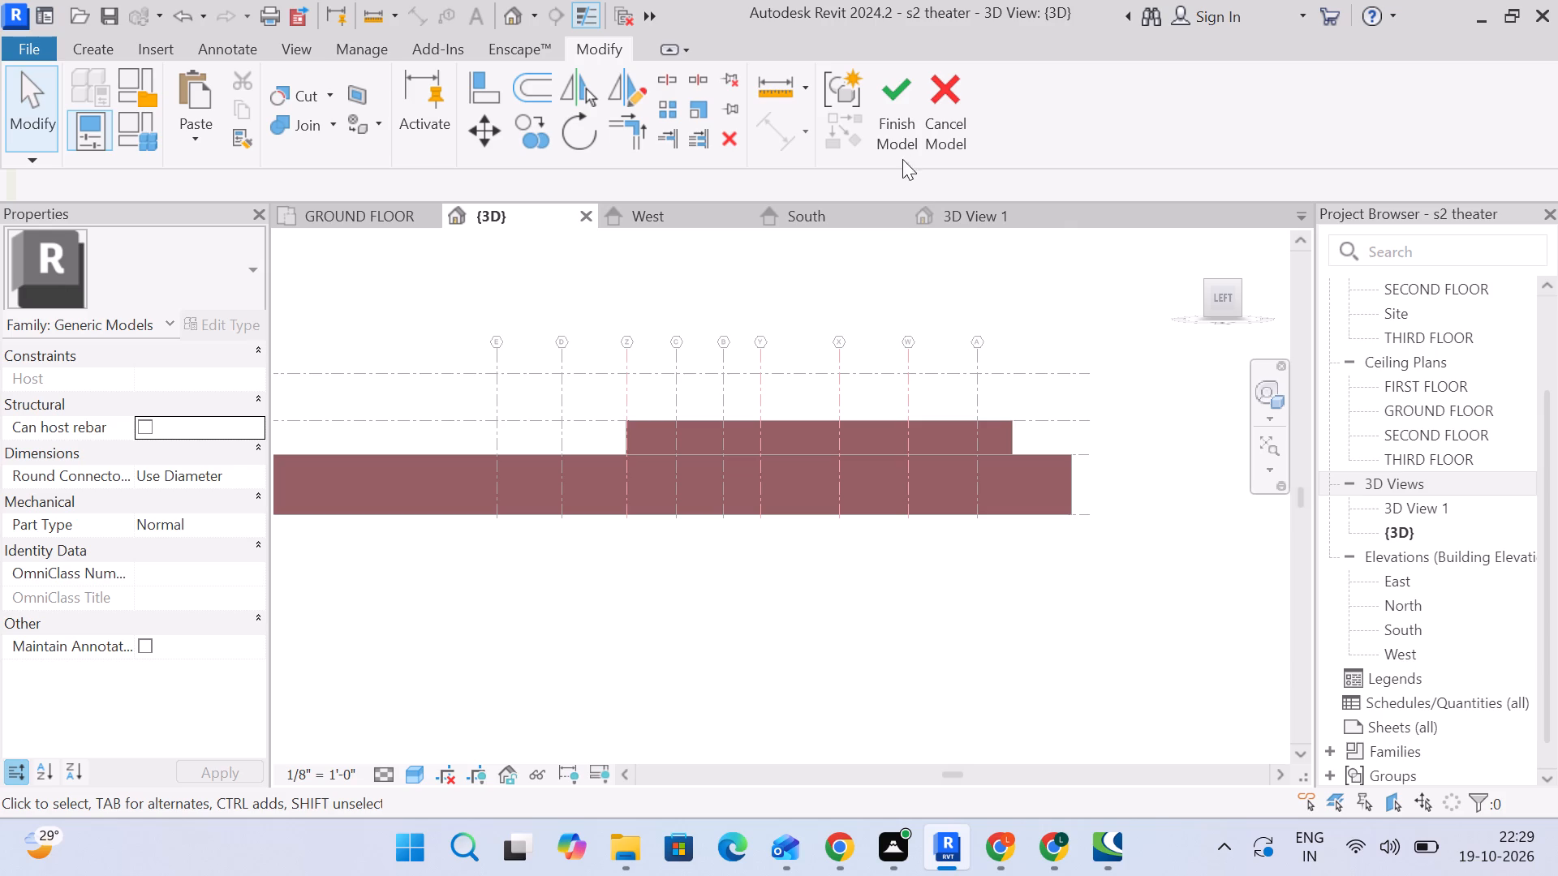
pyautogui.click(902, 110)
# Temporarily hide the outer ground-floor wall and the taller hall wall behind it in the left-side 3D view.
pyautogui.click(784, 585)
pyautogui.click(814, 483)
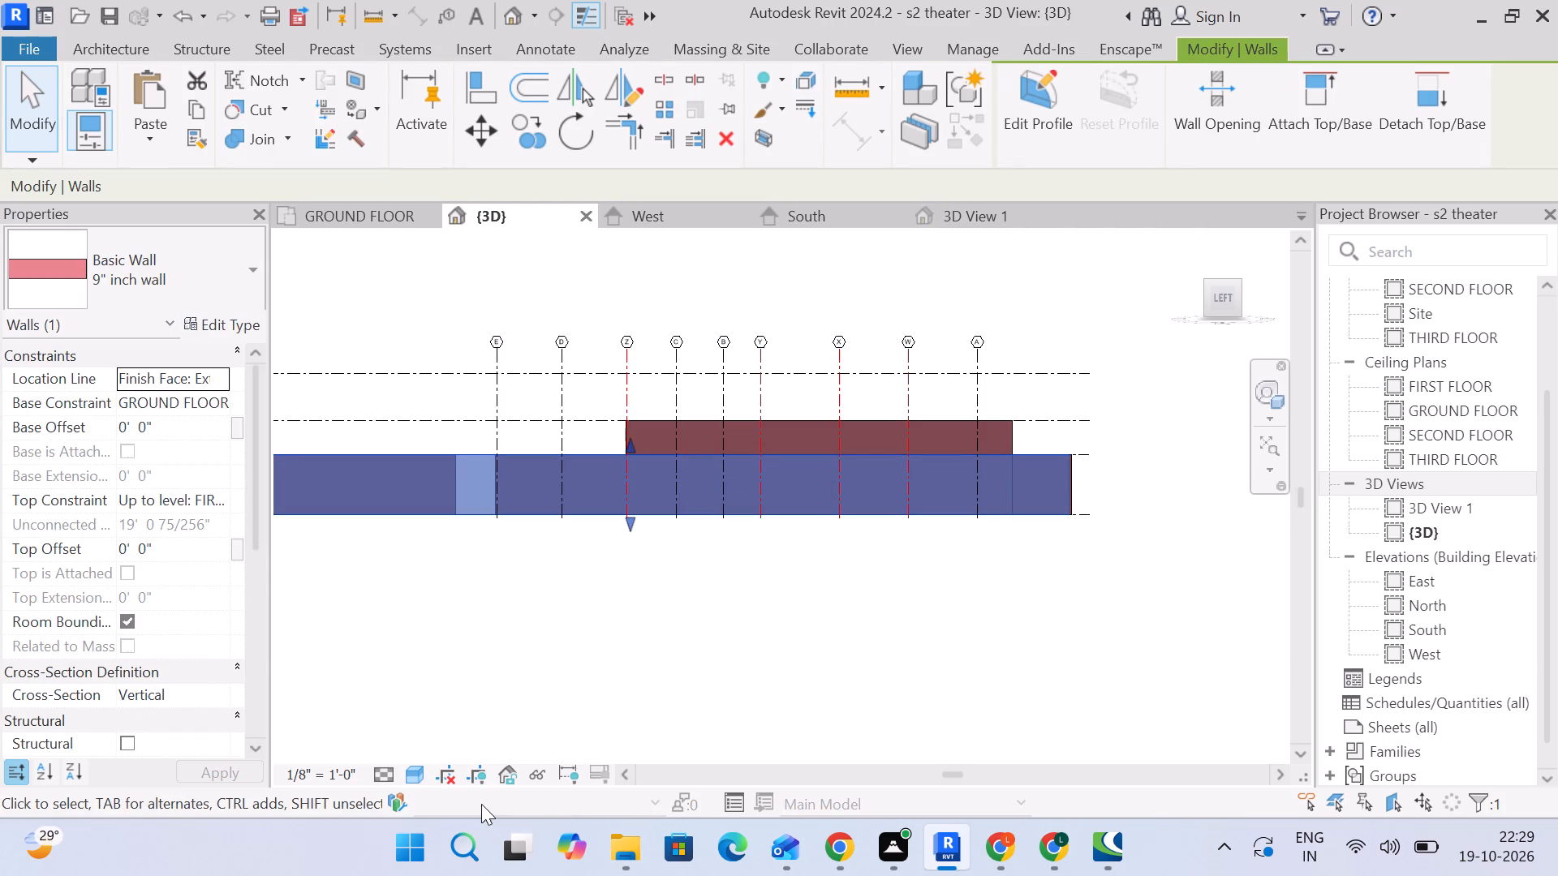
pyautogui.click(536, 771)
pyautogui.click(586, 705)
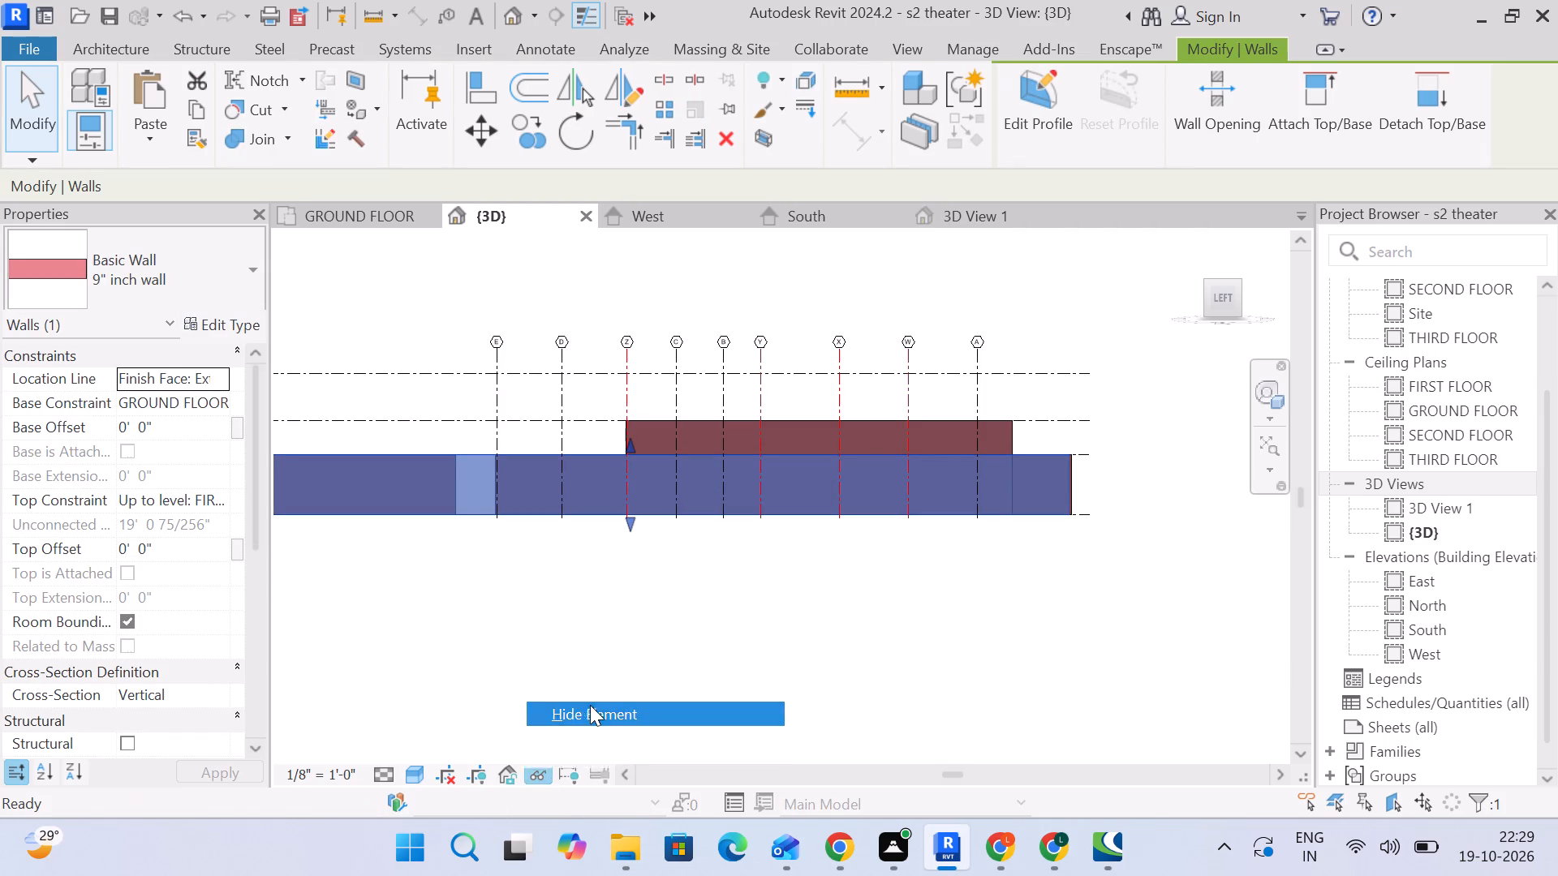
pyautogui.click(764, 445)
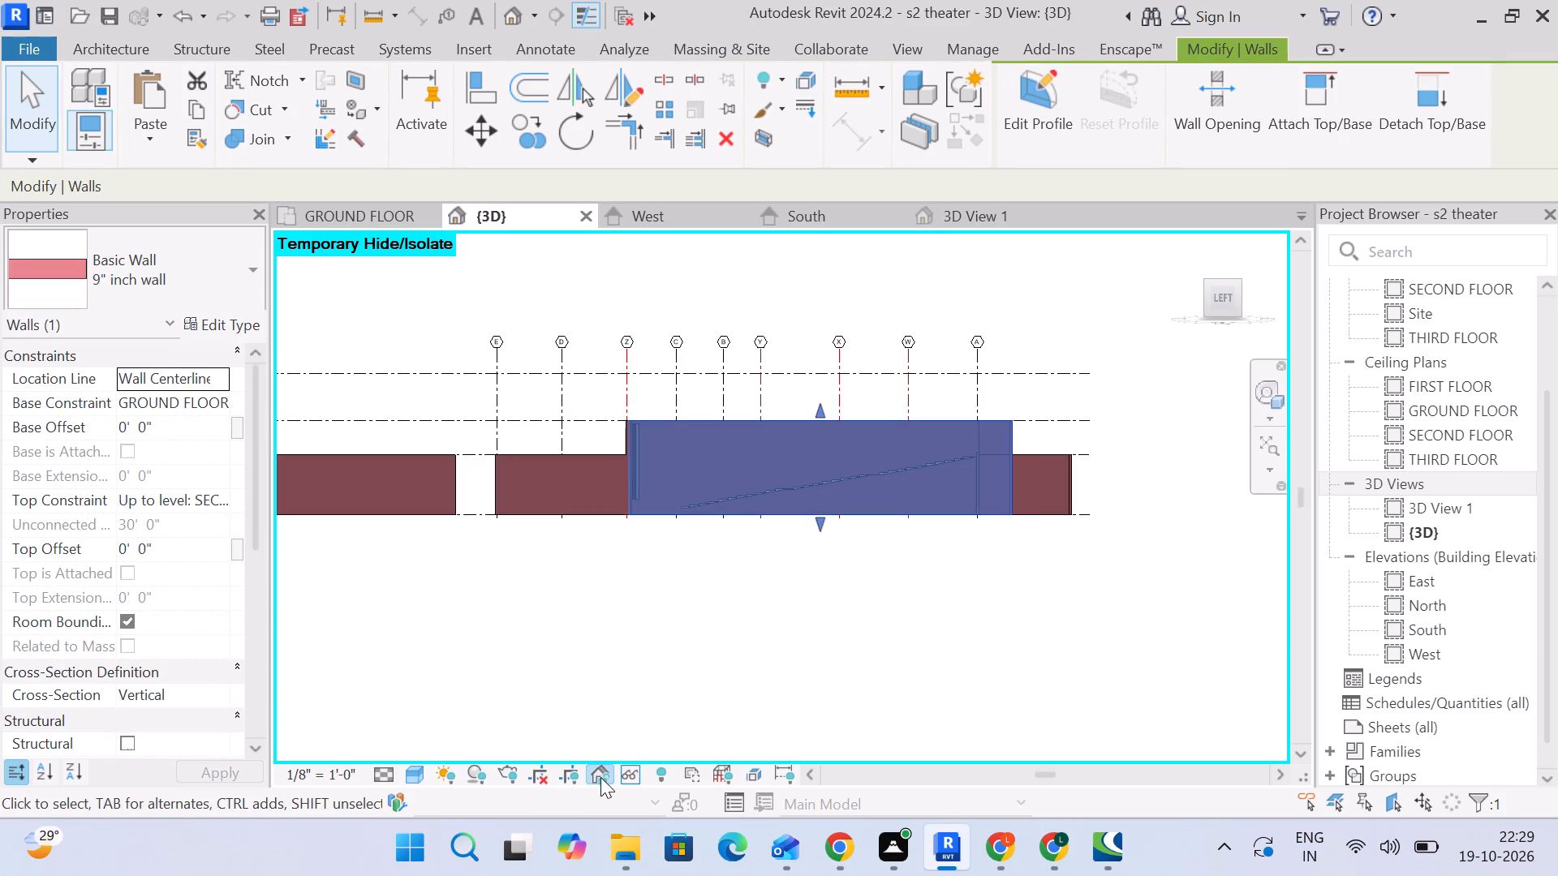
pyautogui.click(627, 769)
pyautogui.click(656, 715)
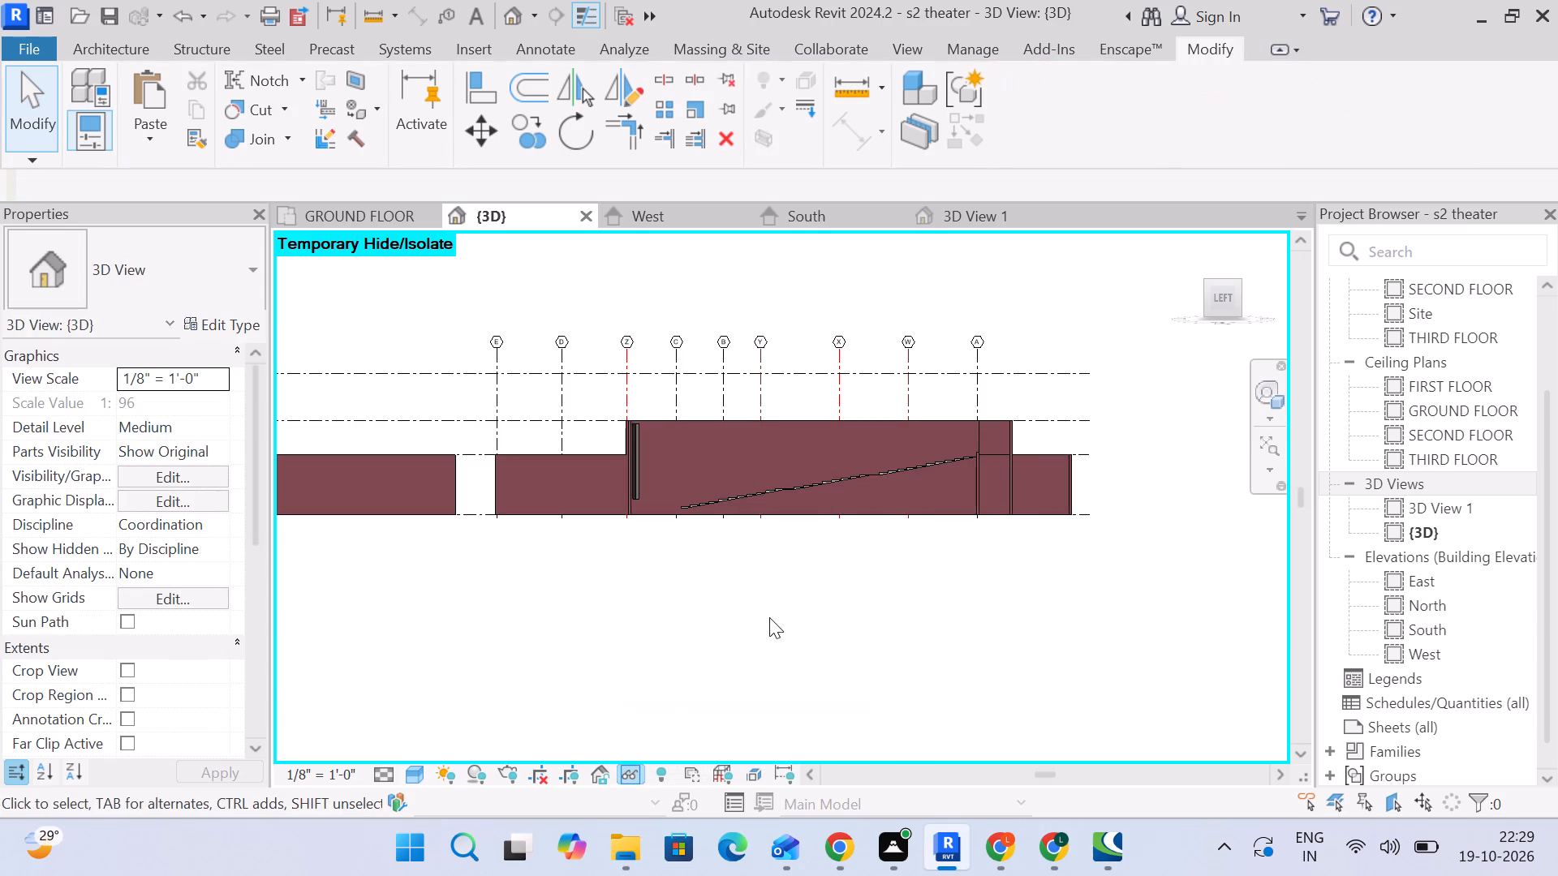
# Open the curved screen's in-place generic model beside the stepped seating for editing.
pyautogui.scroll(8, 647, 507)
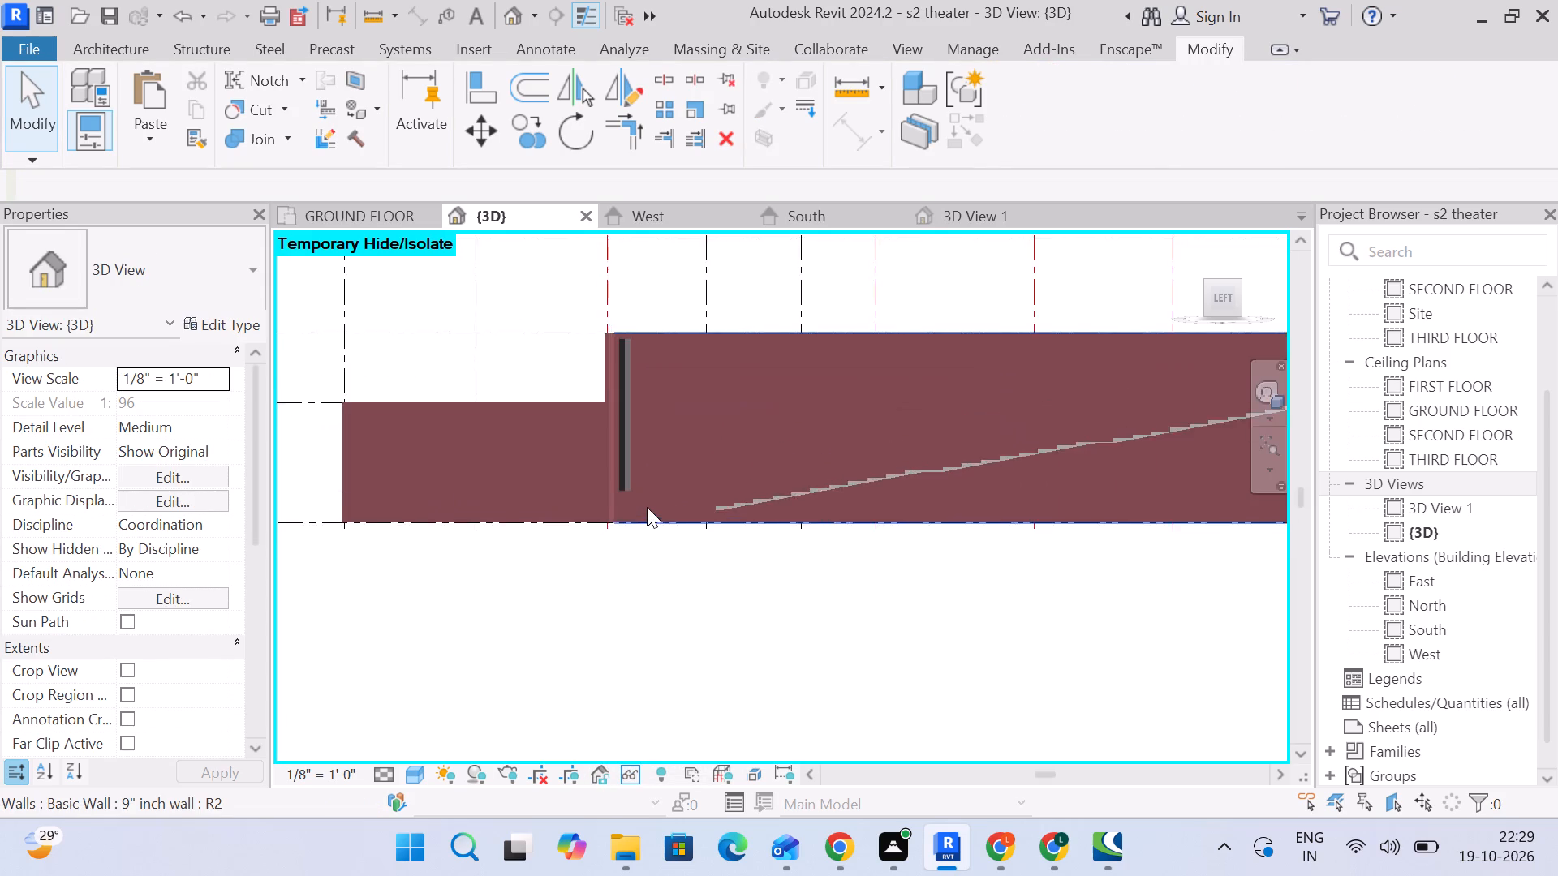
pyautogui.scroll(3, 647, 507)
pyautogui.scroll(3, 745, 566)
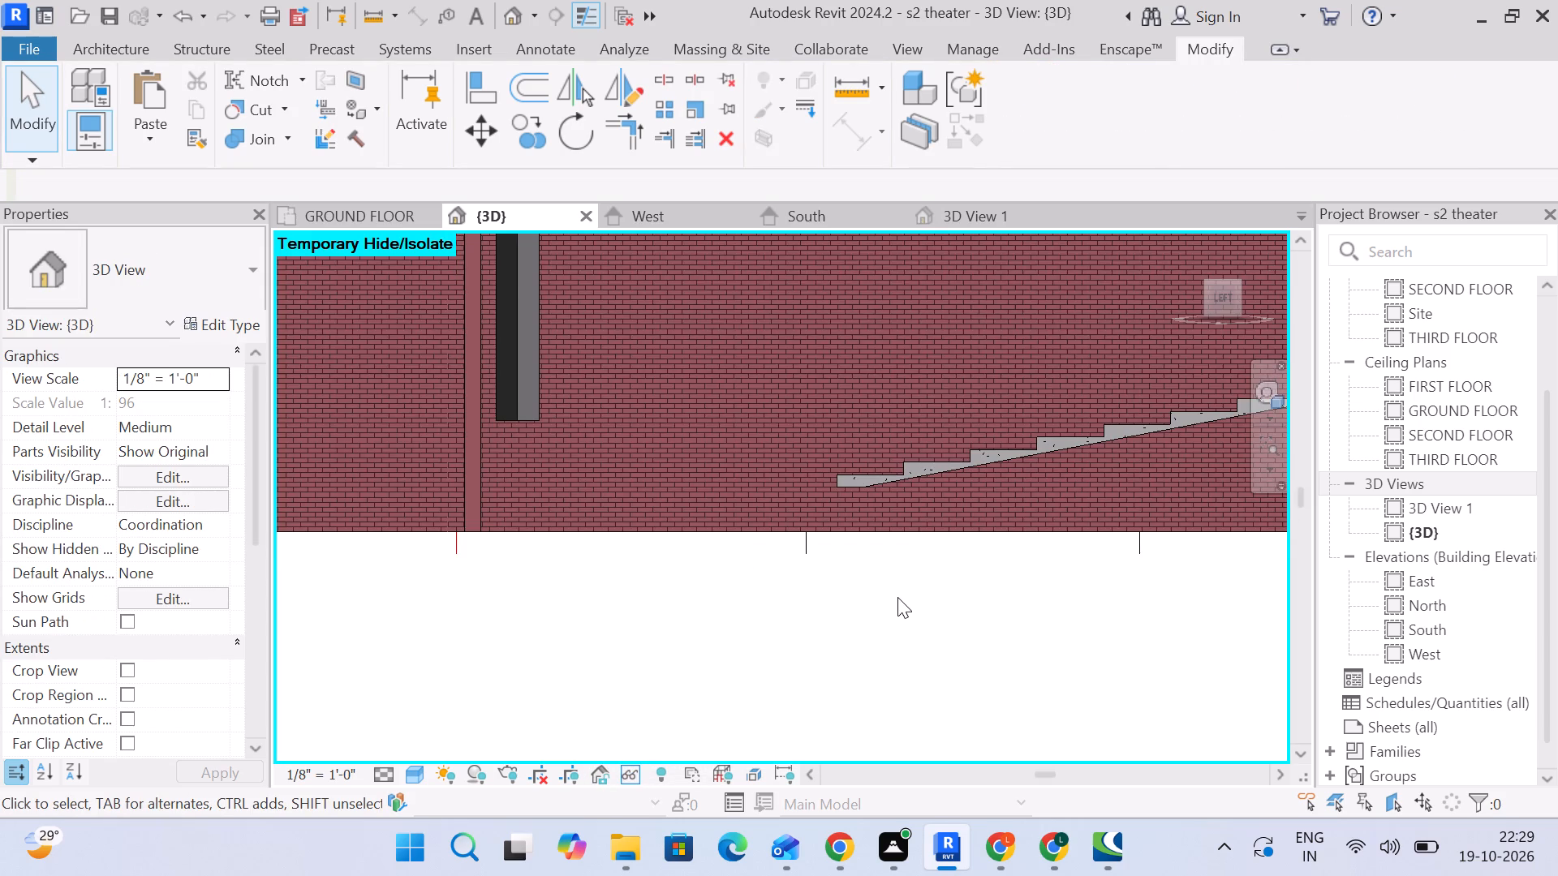
pyautogui.moveTo(897, 595); pyautogui.dragTo(872, 549, button='middle')
pyautogui.scroll(2, 446, 462)
pyautogui.moveTo(1014, 619); pyautogui.dragTo(951, 661, button='middle')
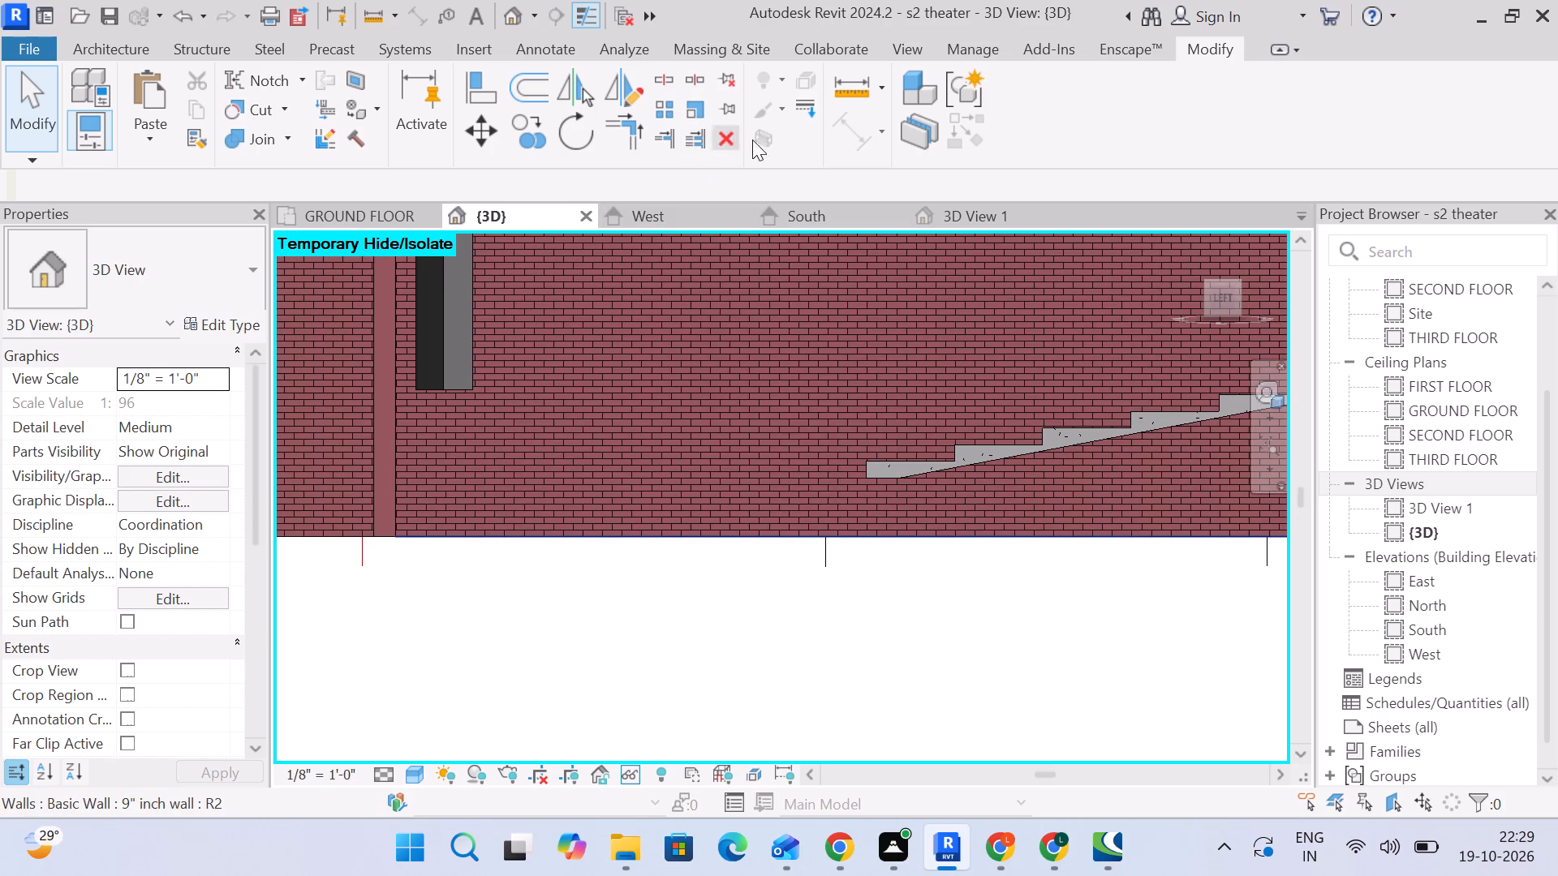
pyautogui.click(449, 356)
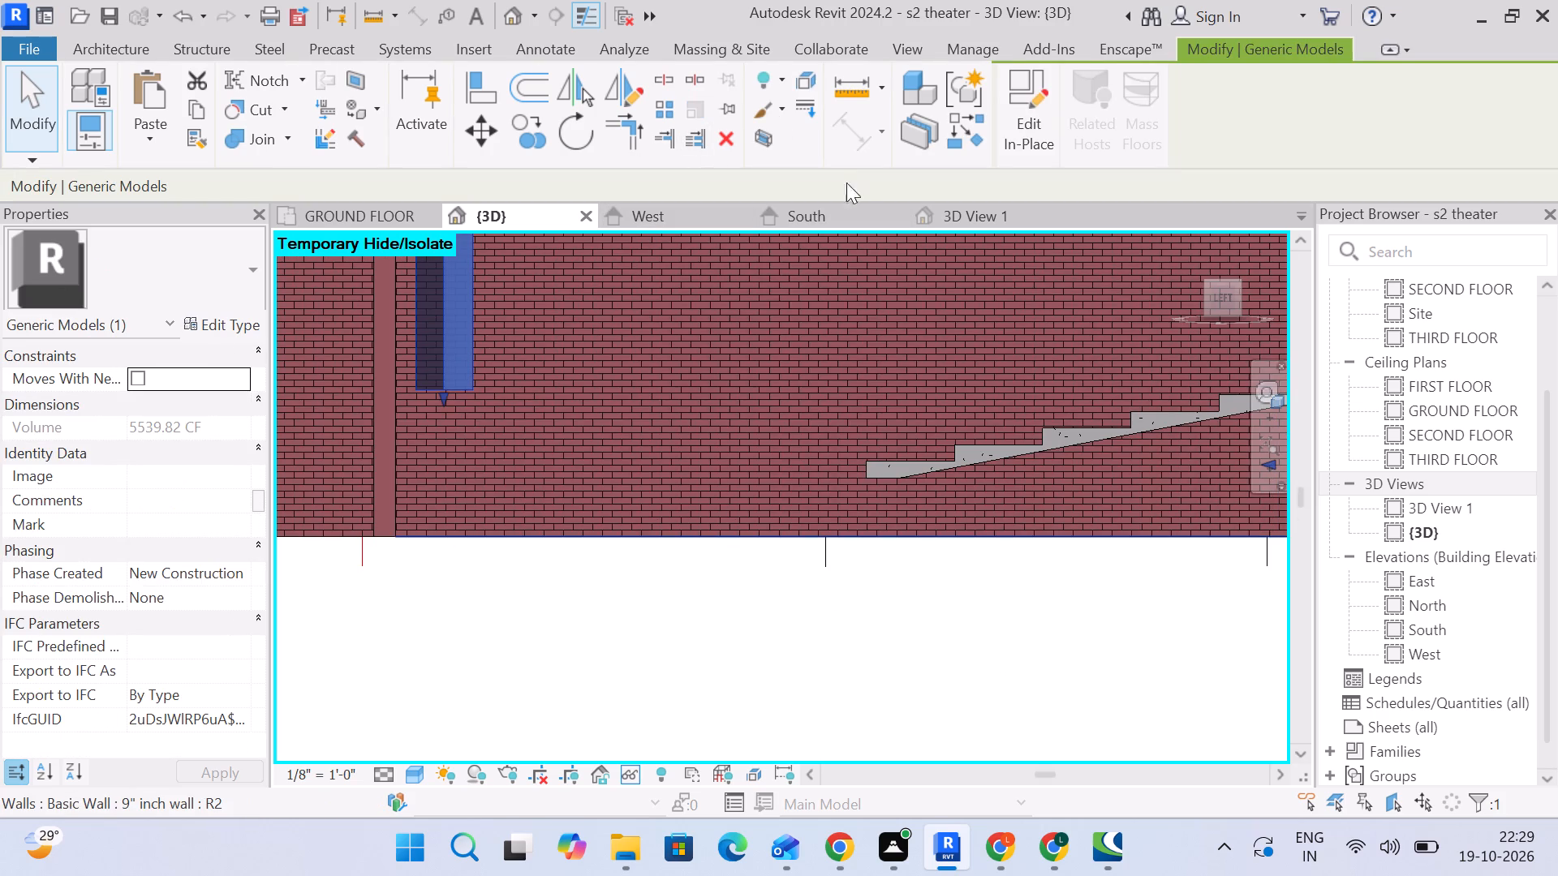
pyautogui.click(1026, 79)
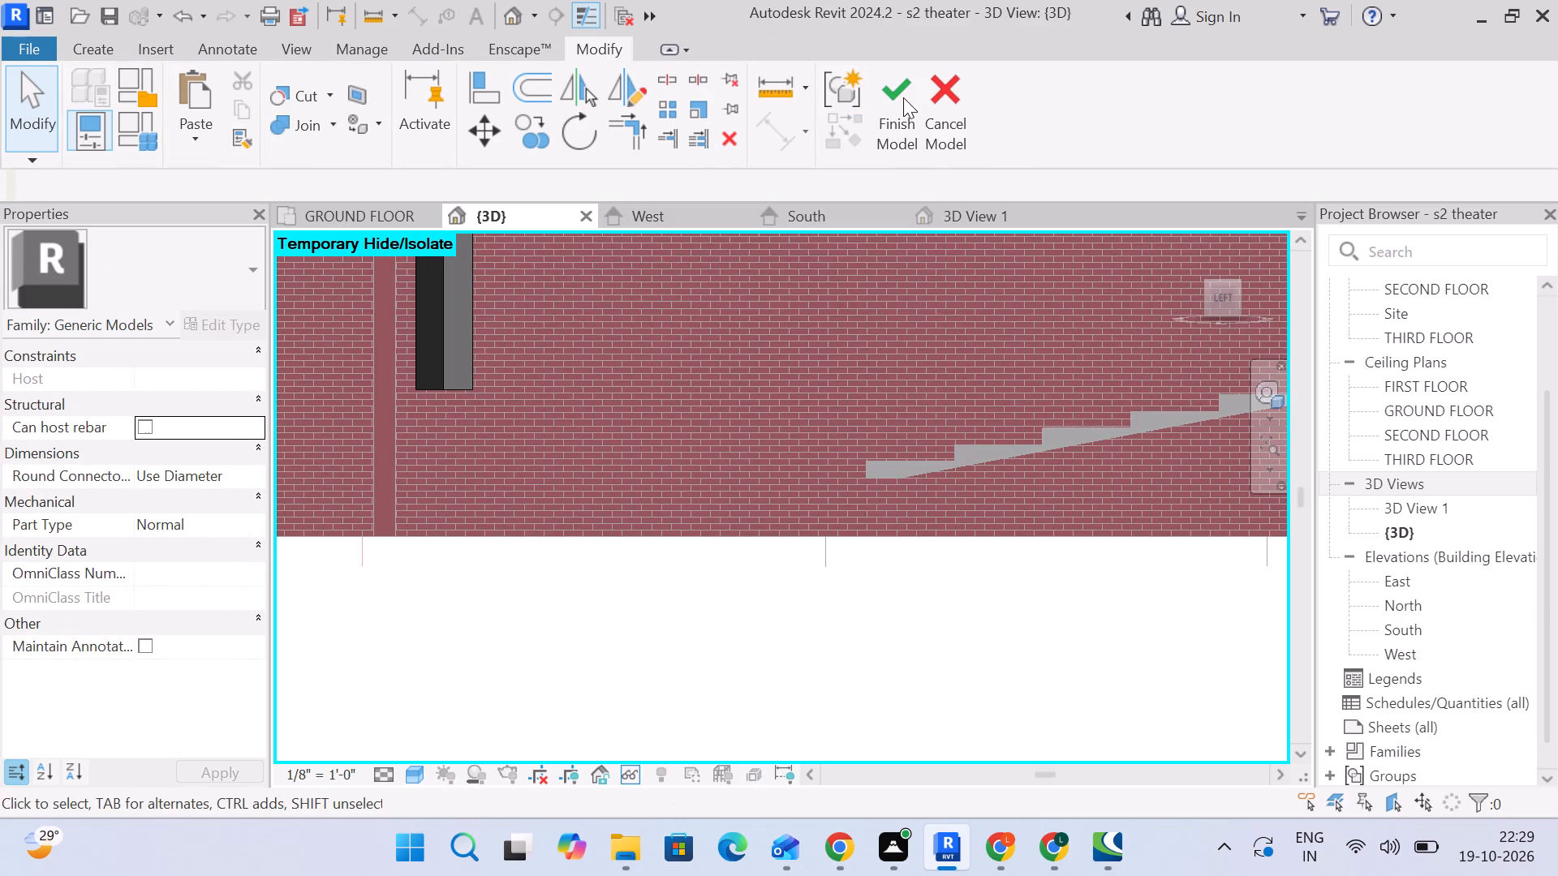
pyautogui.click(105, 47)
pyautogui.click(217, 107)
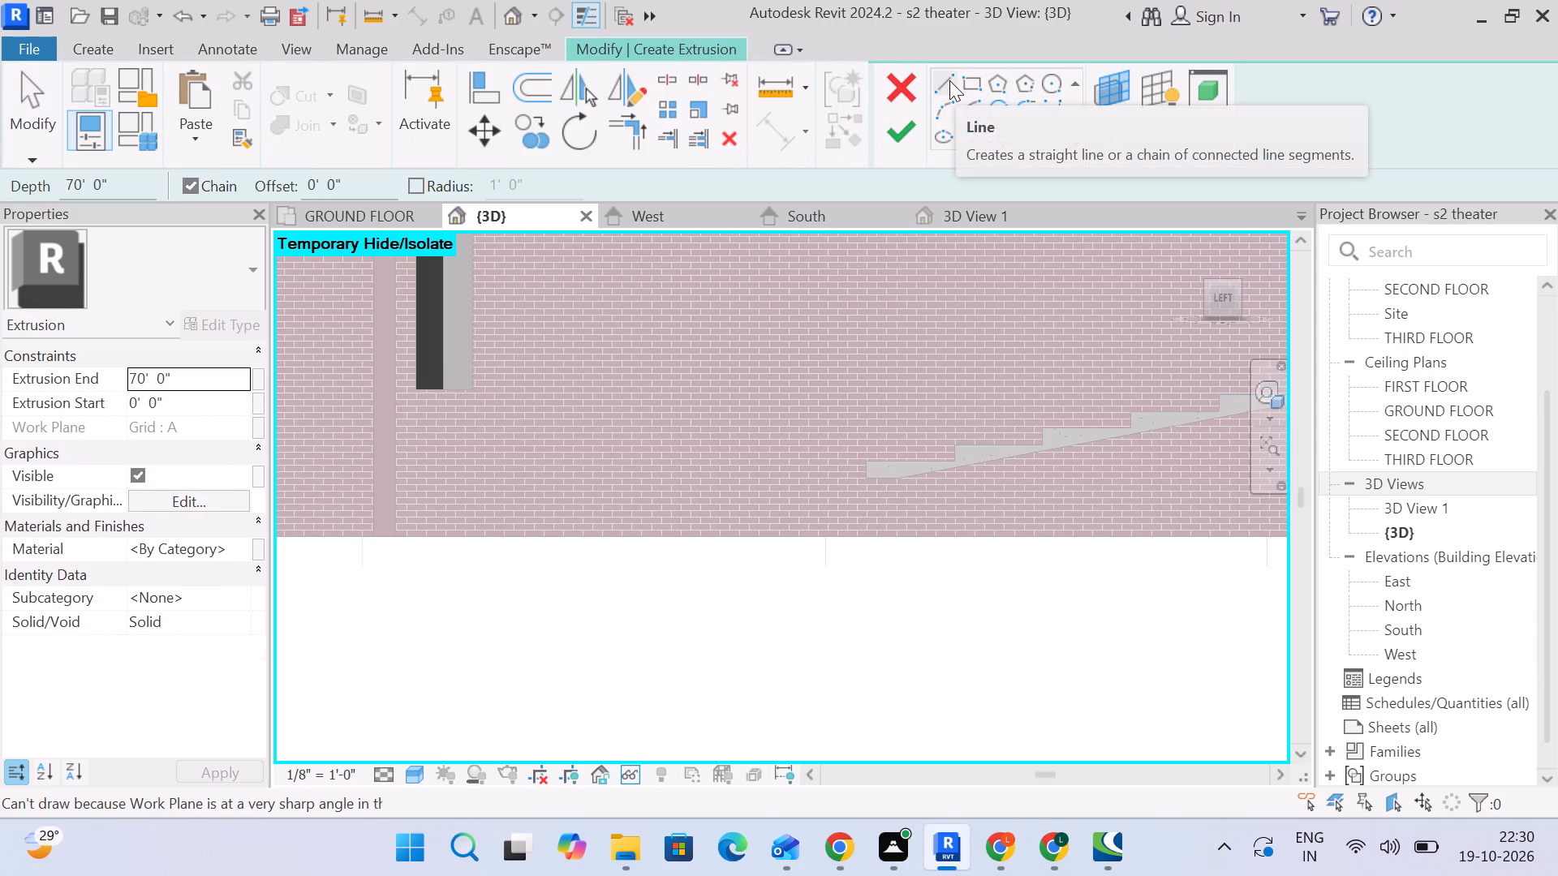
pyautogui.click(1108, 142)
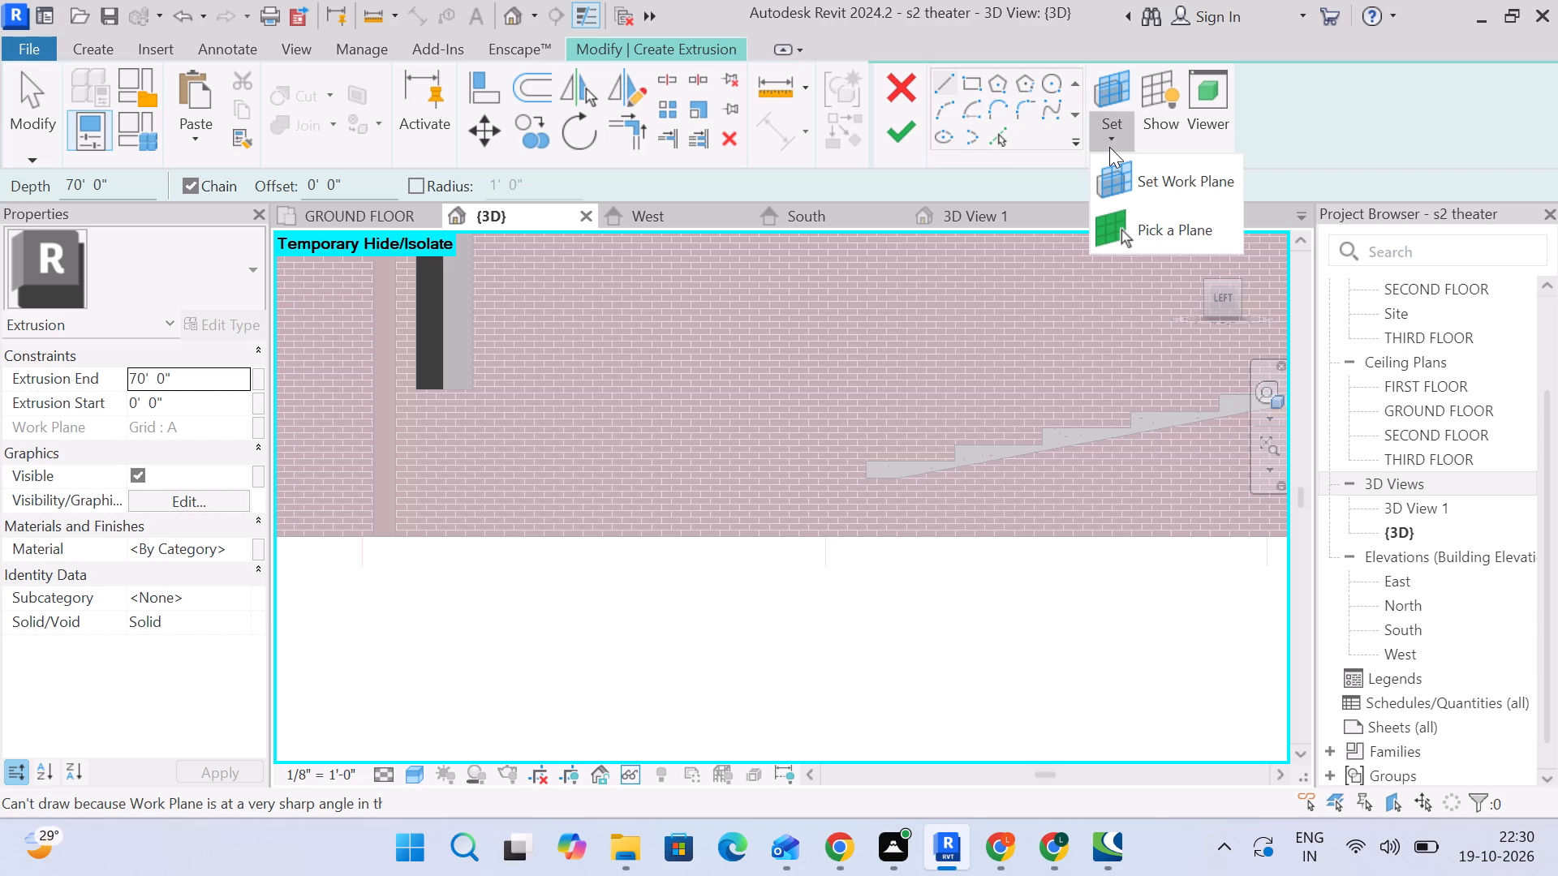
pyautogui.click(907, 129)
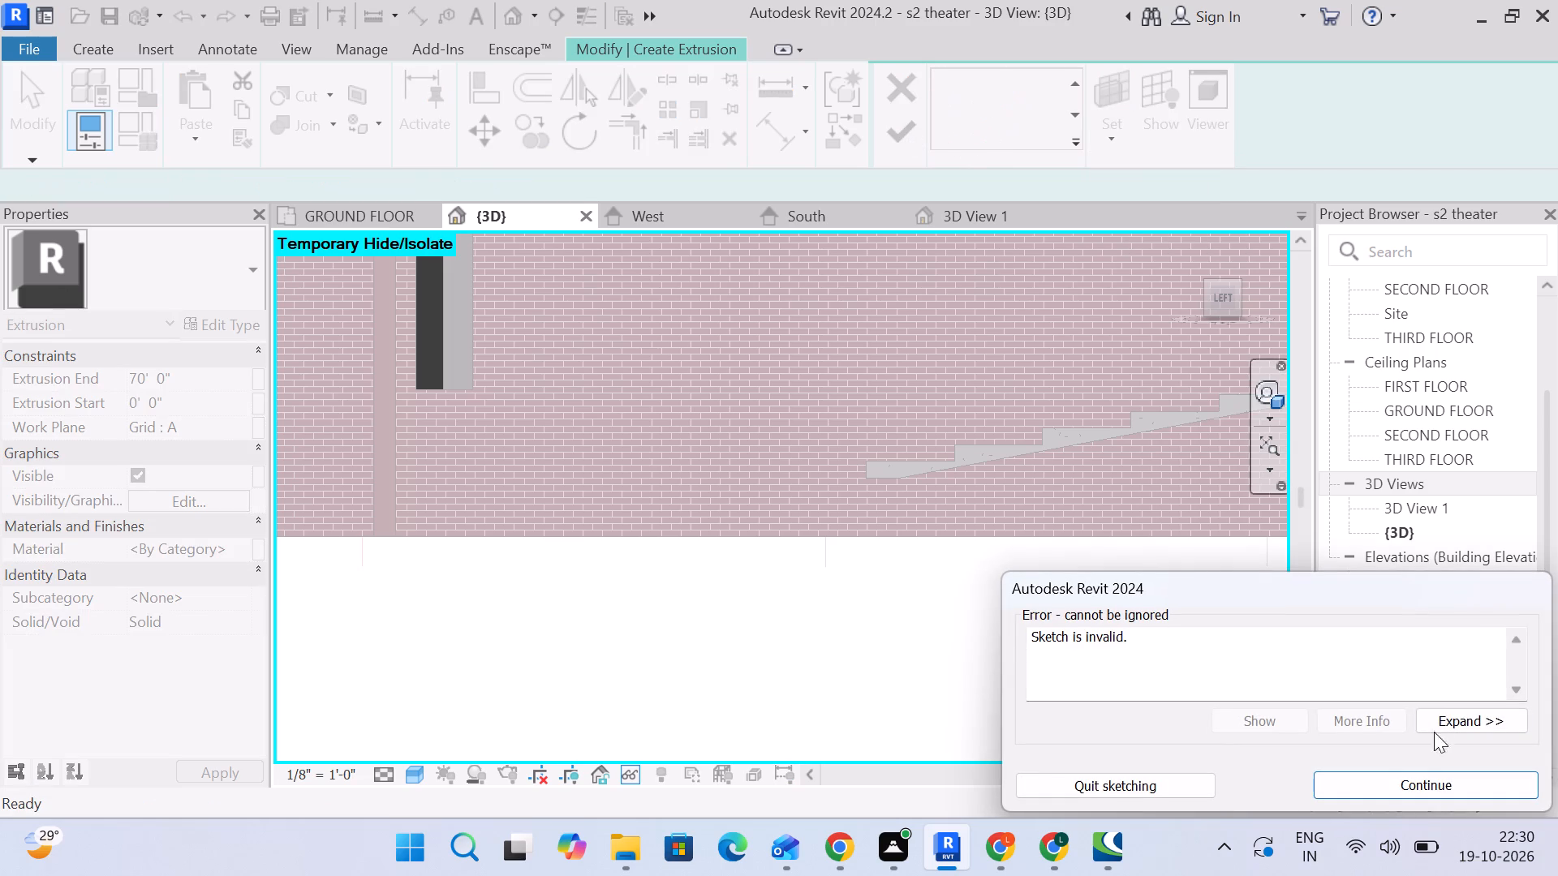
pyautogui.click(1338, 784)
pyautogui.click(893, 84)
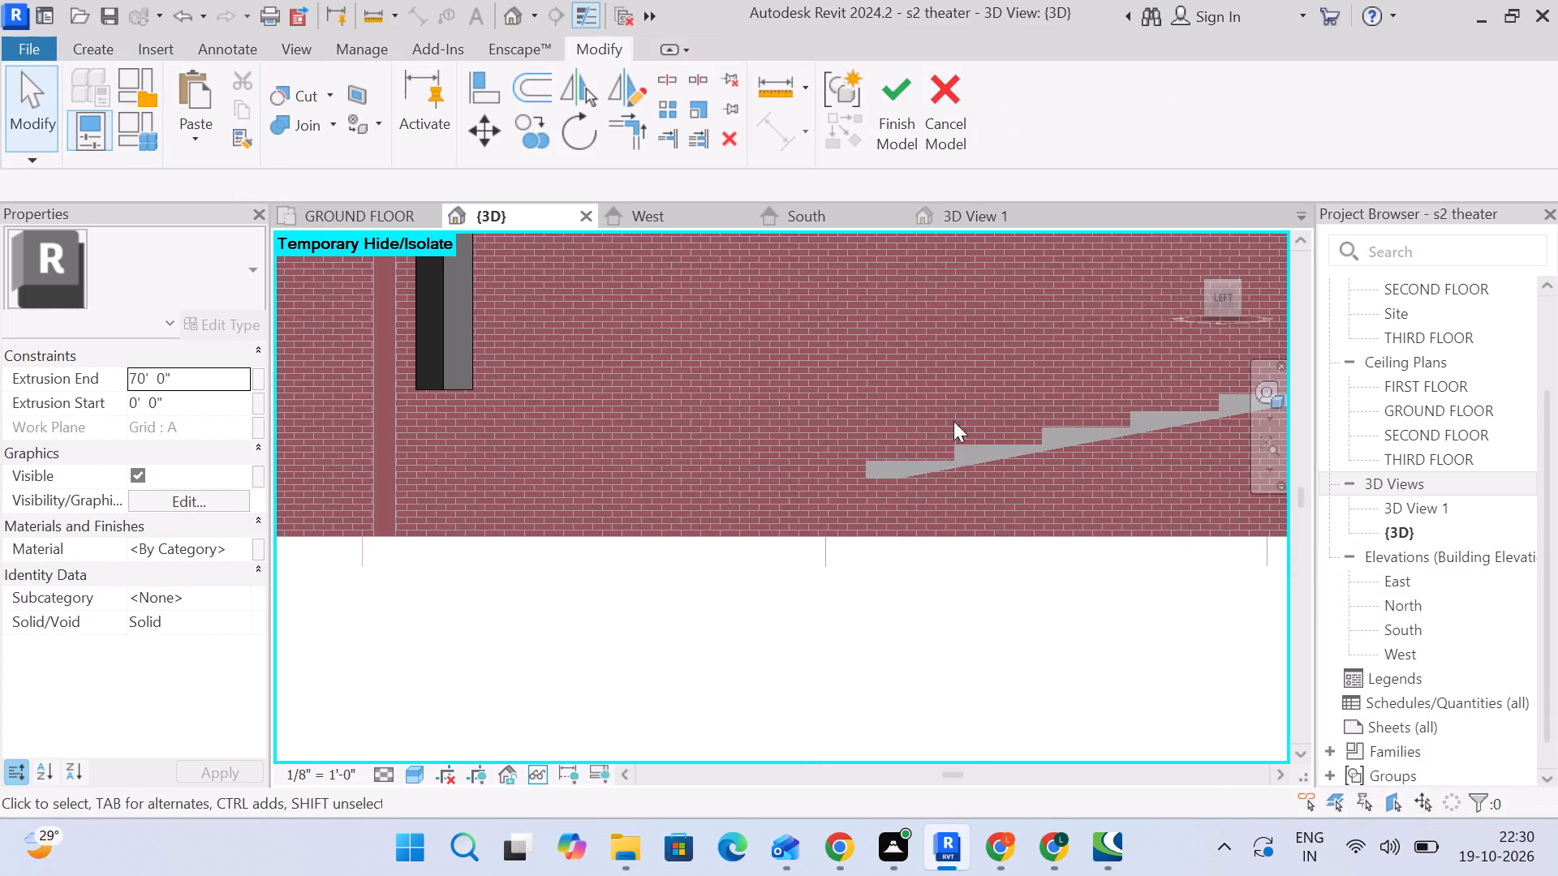
# Check the 3D view, GROUND FLOOR plan, and West and South elevations for a suitable view to sketch the new extrusion's profile.
pyautogui.scroll(-10, 880, 381)
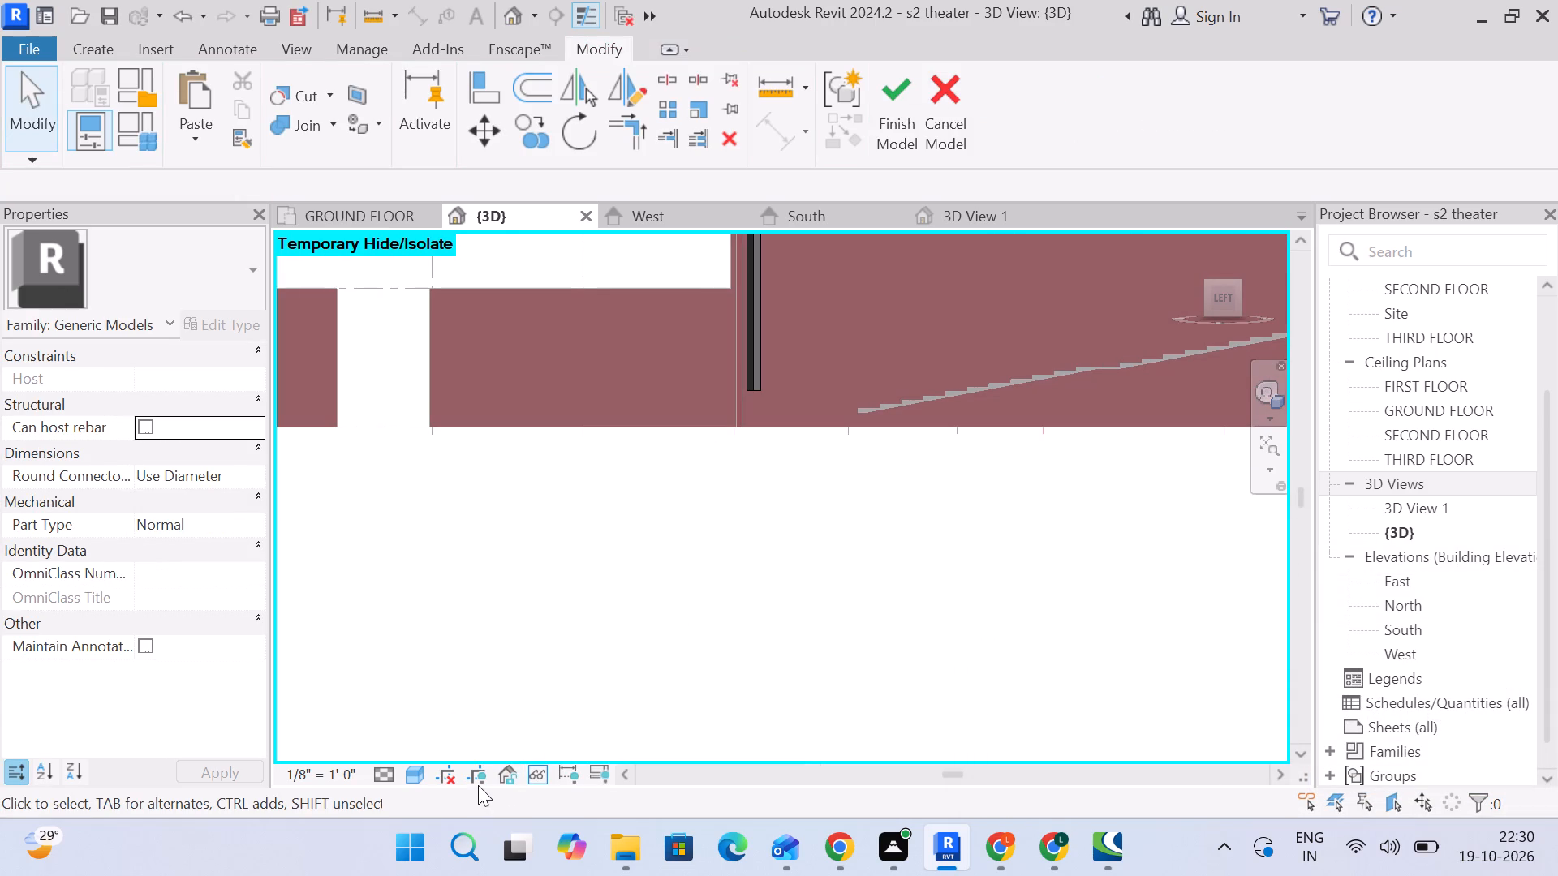
pyautogui.scroll(-3, 556, 563)
pyautogui.moveTo(553, 578); pyautogui.dragTo(556, 641, button='middle')
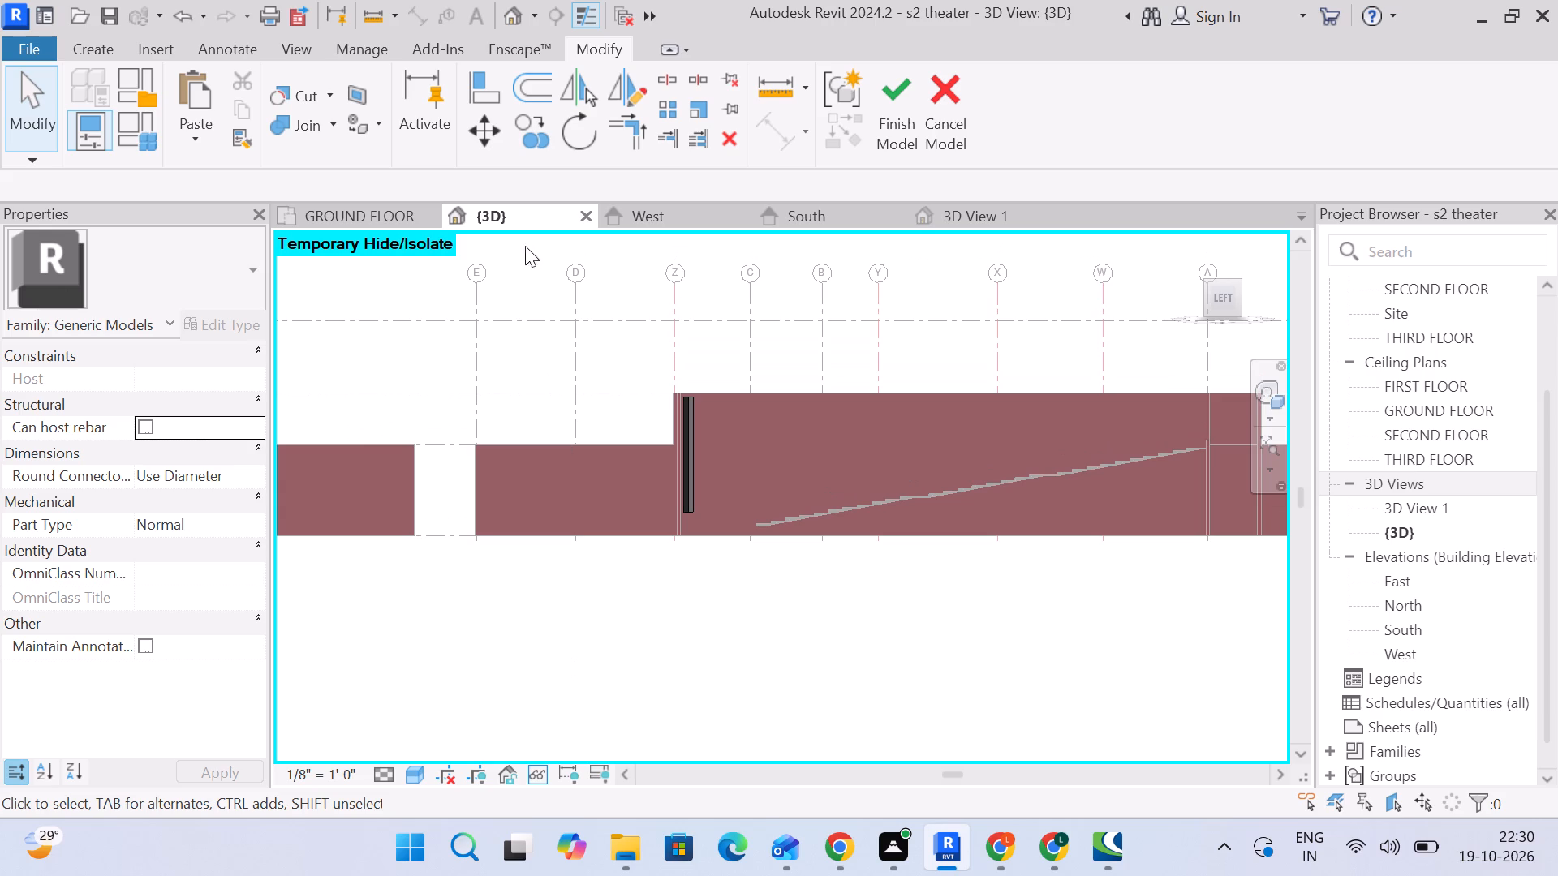
pyautogui.click(1195, 244)
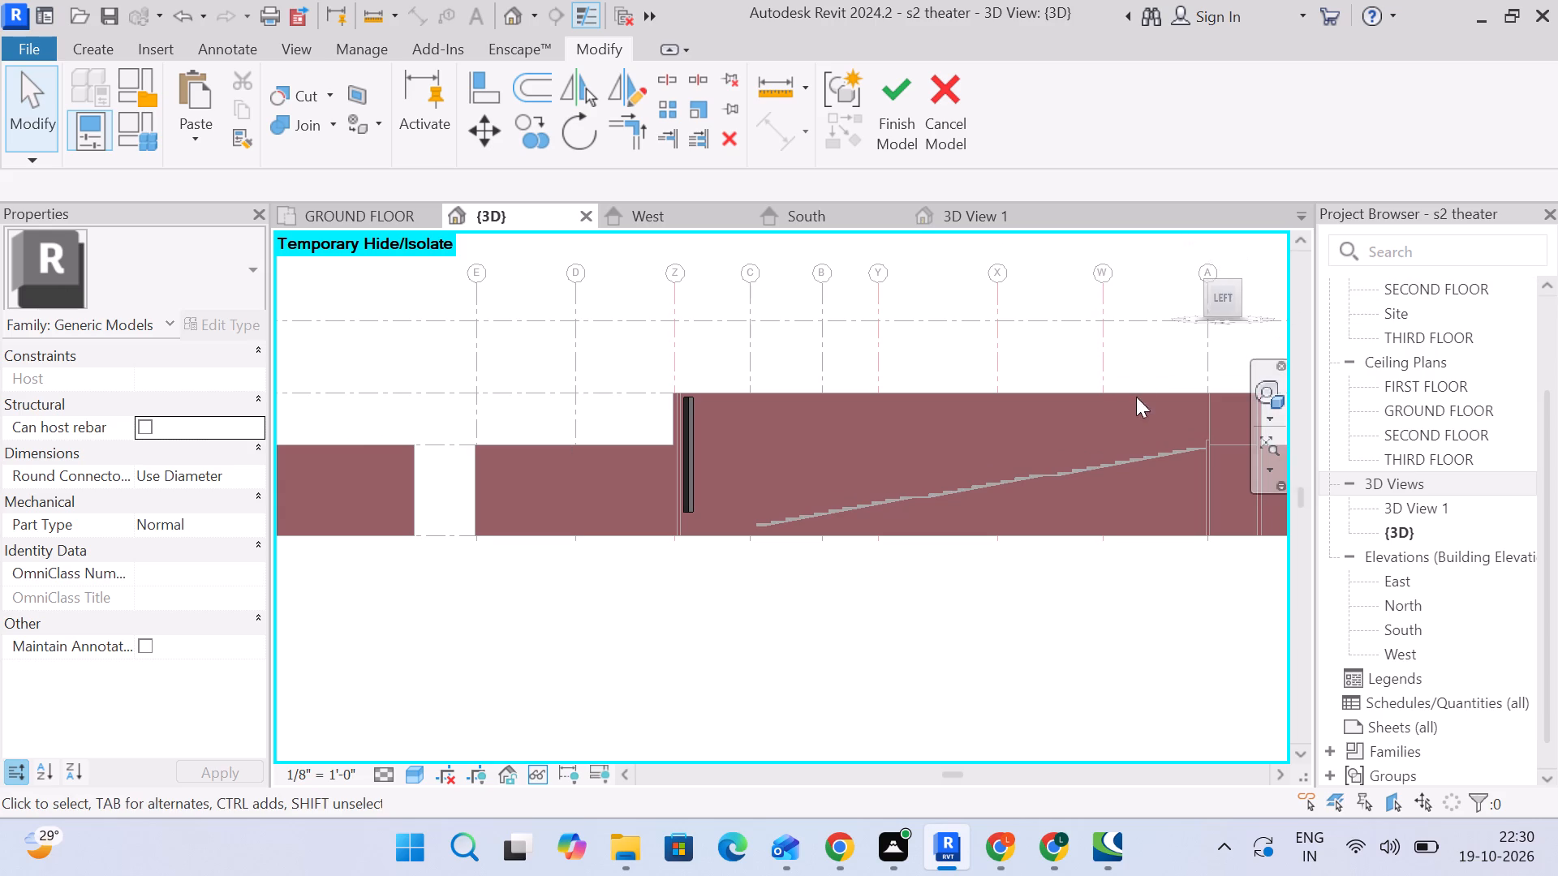
pyautogui.click(1183, 242)
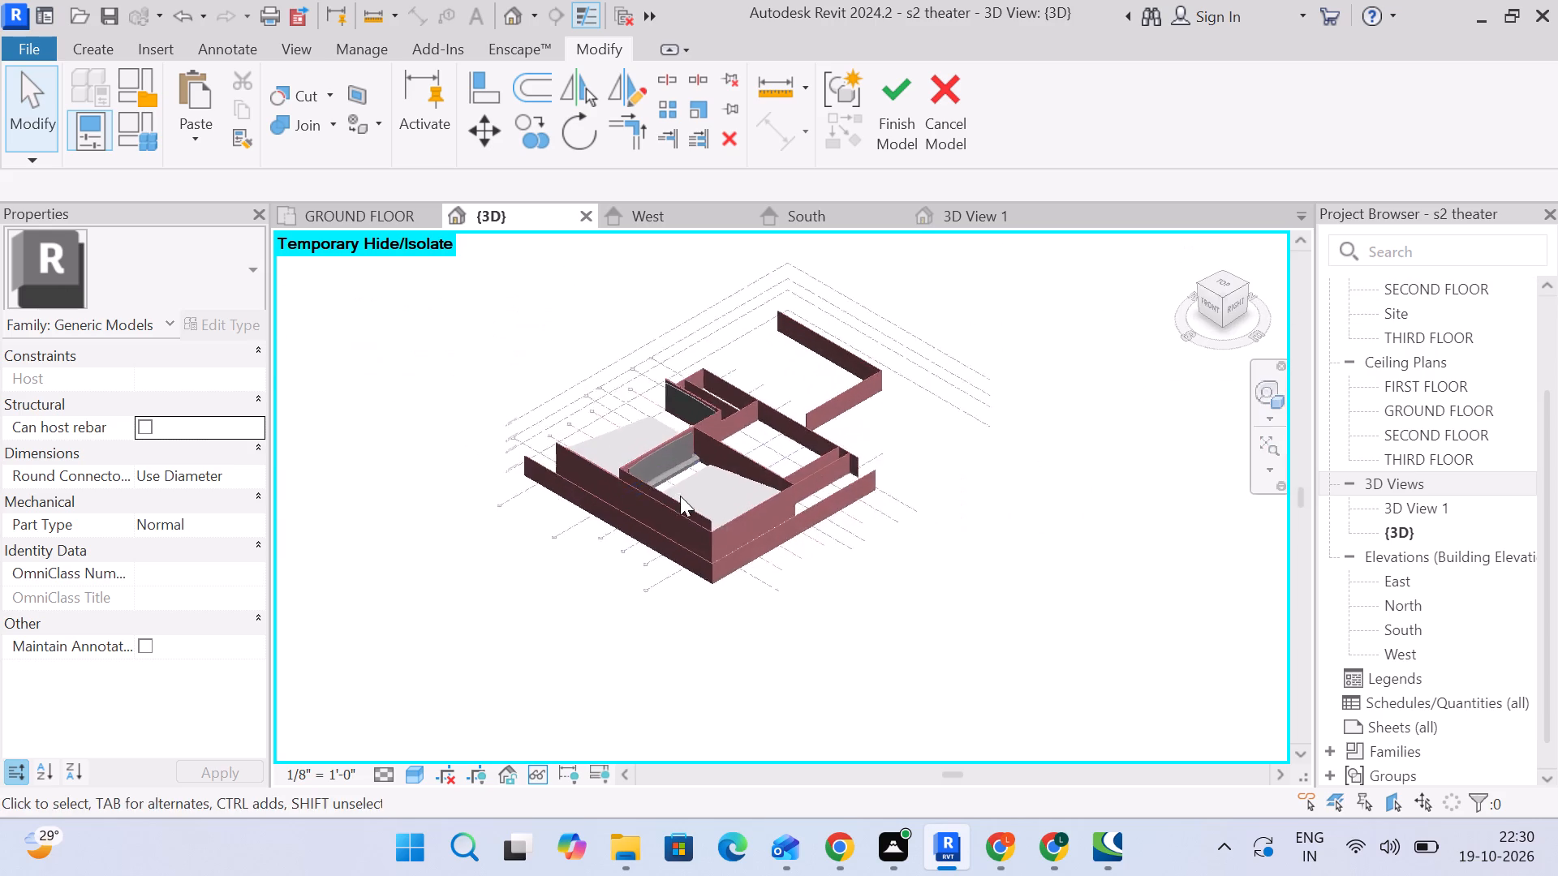
pyautogui.scroll(5, 680, 496)
pyautogui.scroll(5, 734, 603)
pyautogui.scroll(5, 357, 689)
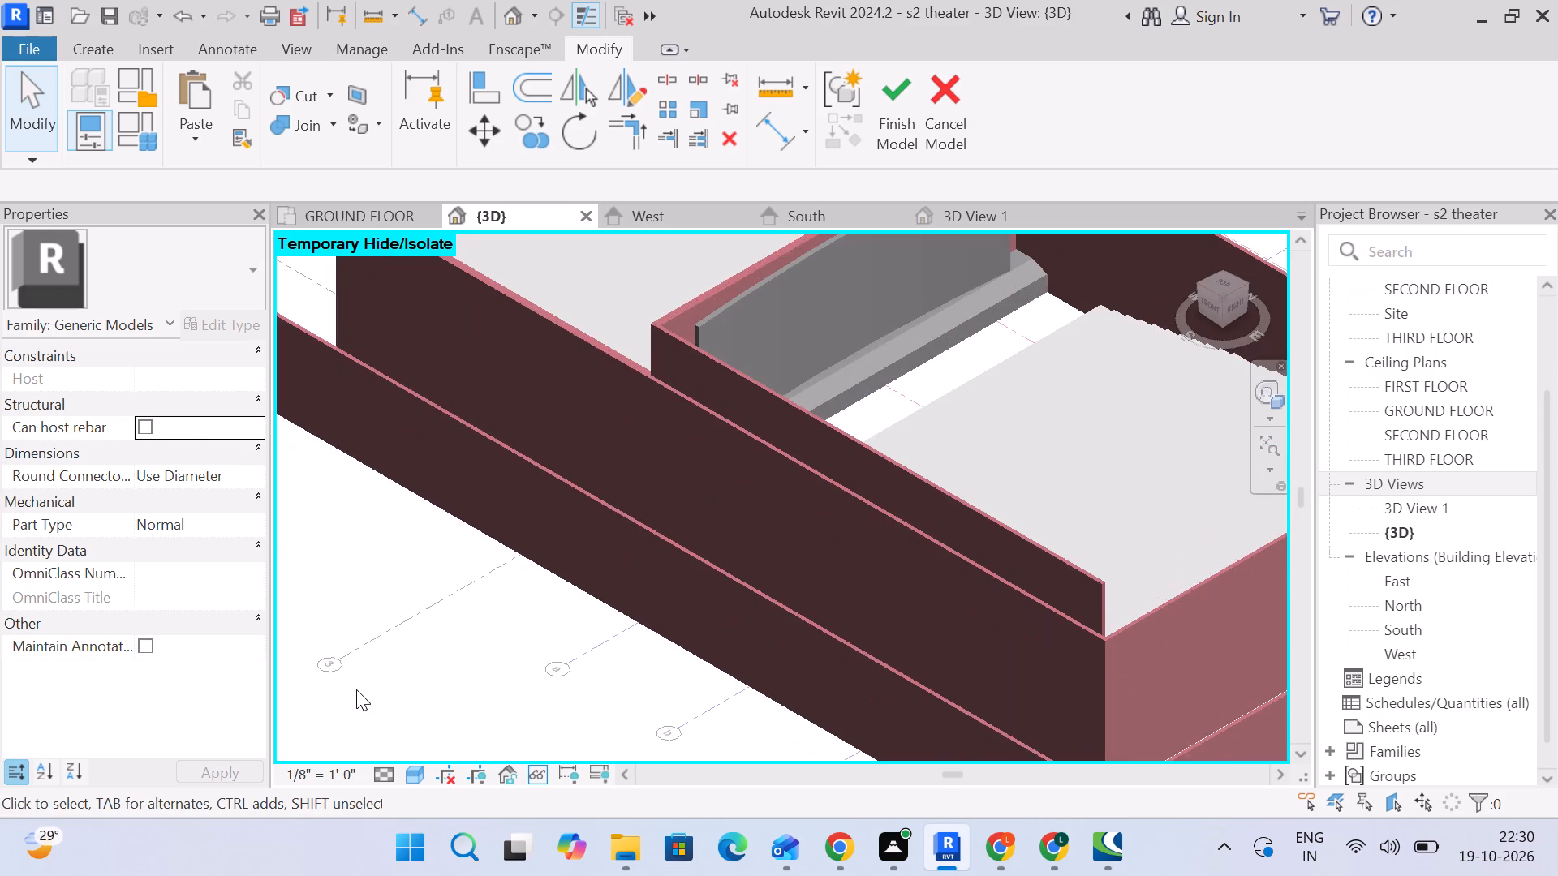
pyautogui.scroll(-5, 353, 685)
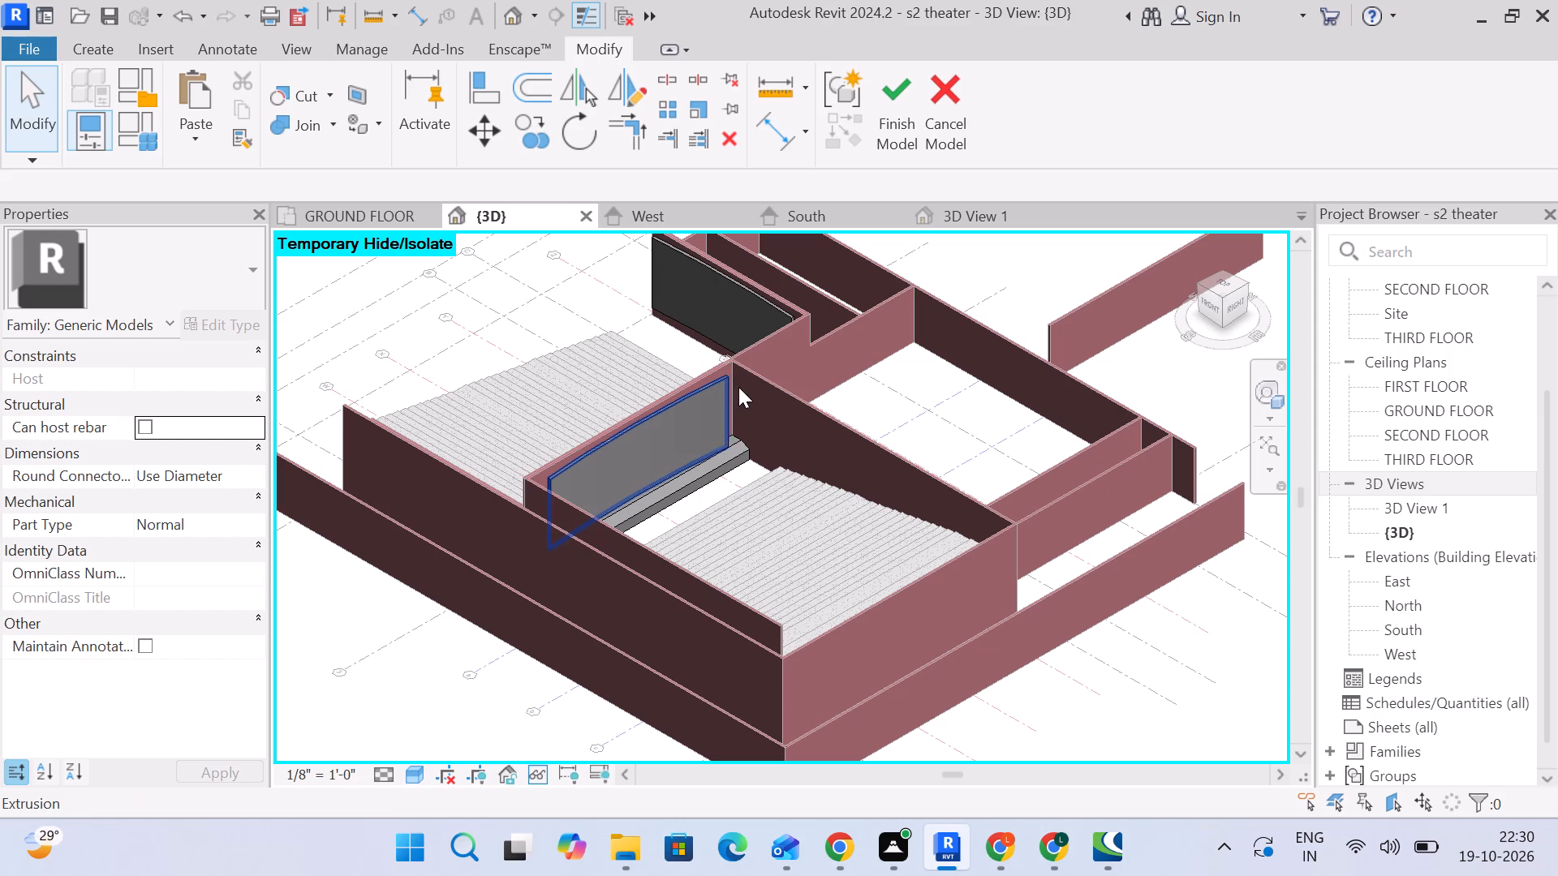
pyautogui.moveTo(839, 298); pyautogui.dragTo(875, 419, button='middle')
pyautogui.scroll(-2, 903, 427)
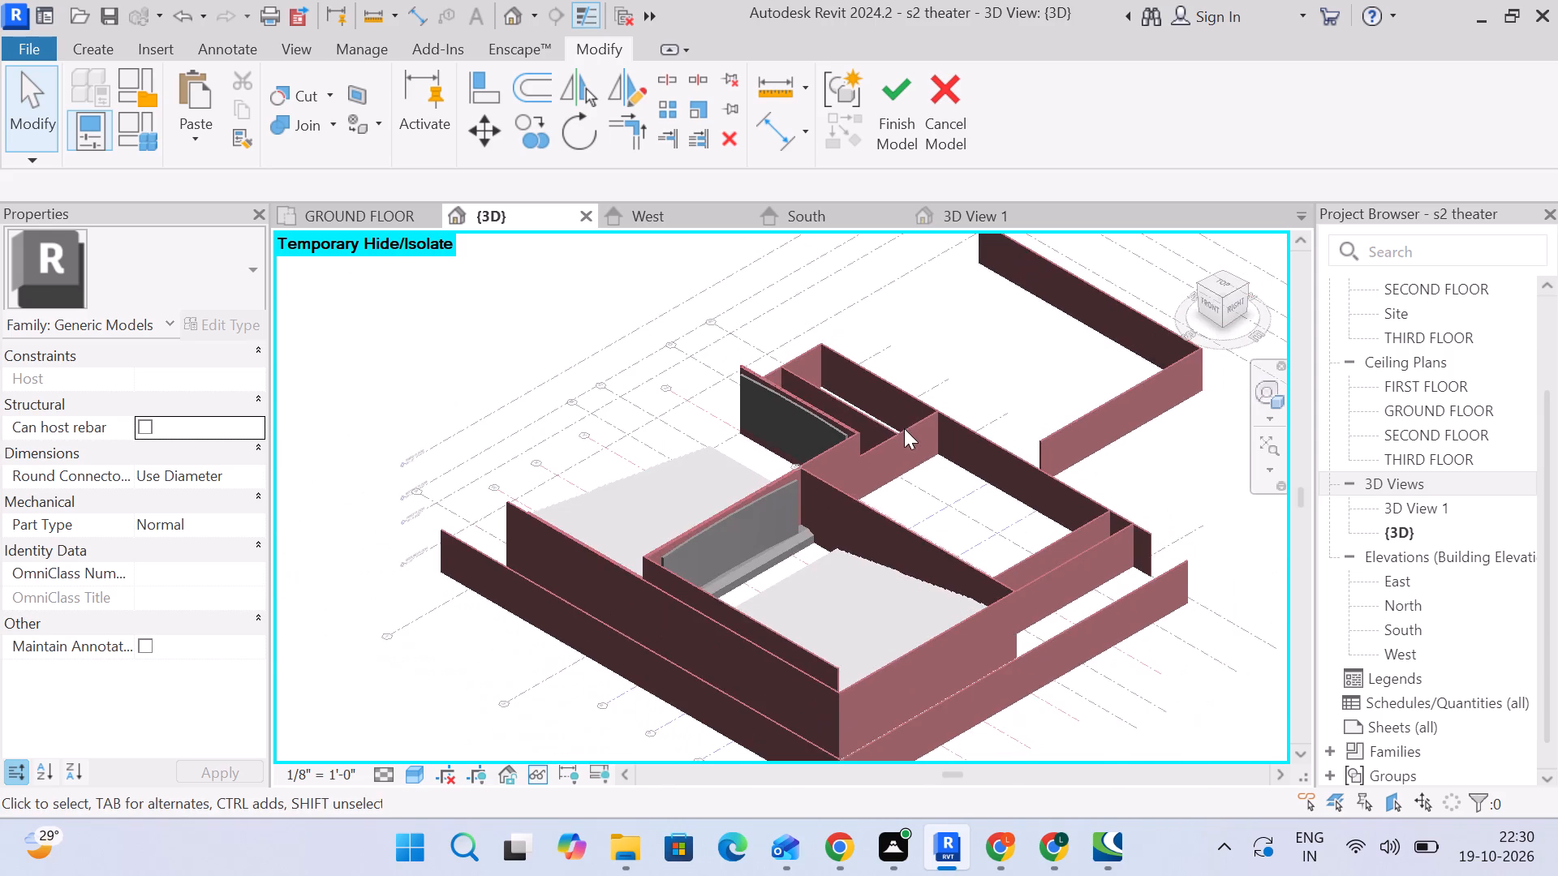
pyautogui.moveTo(904, 429); pyautogui.dragTo(884, 371, button='middle')
pyautogui.click(368, 221)
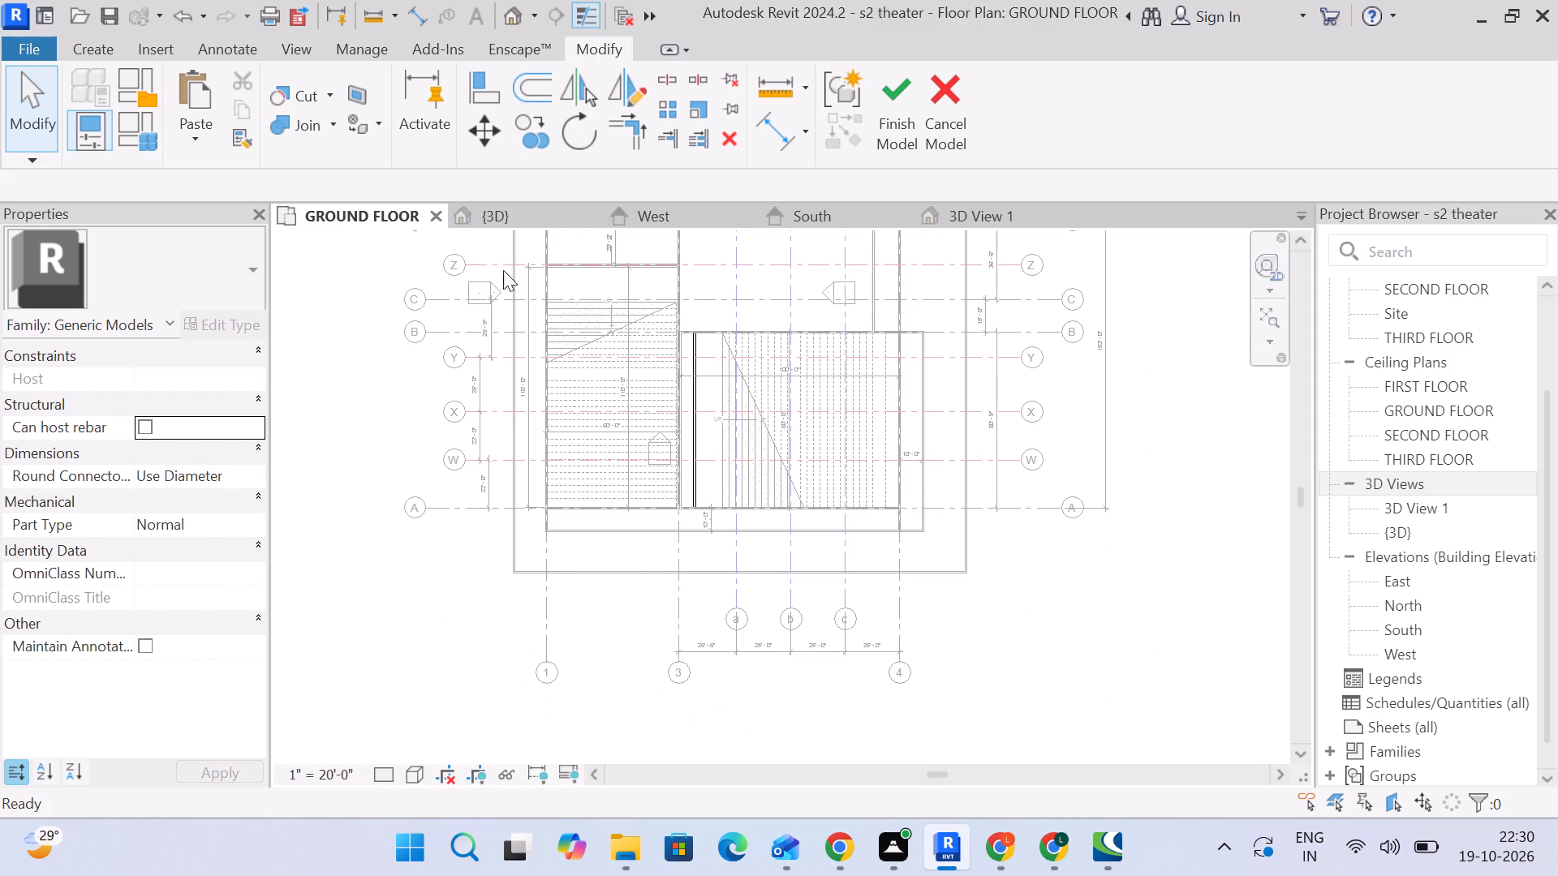
pyautogui.click(645, 212)
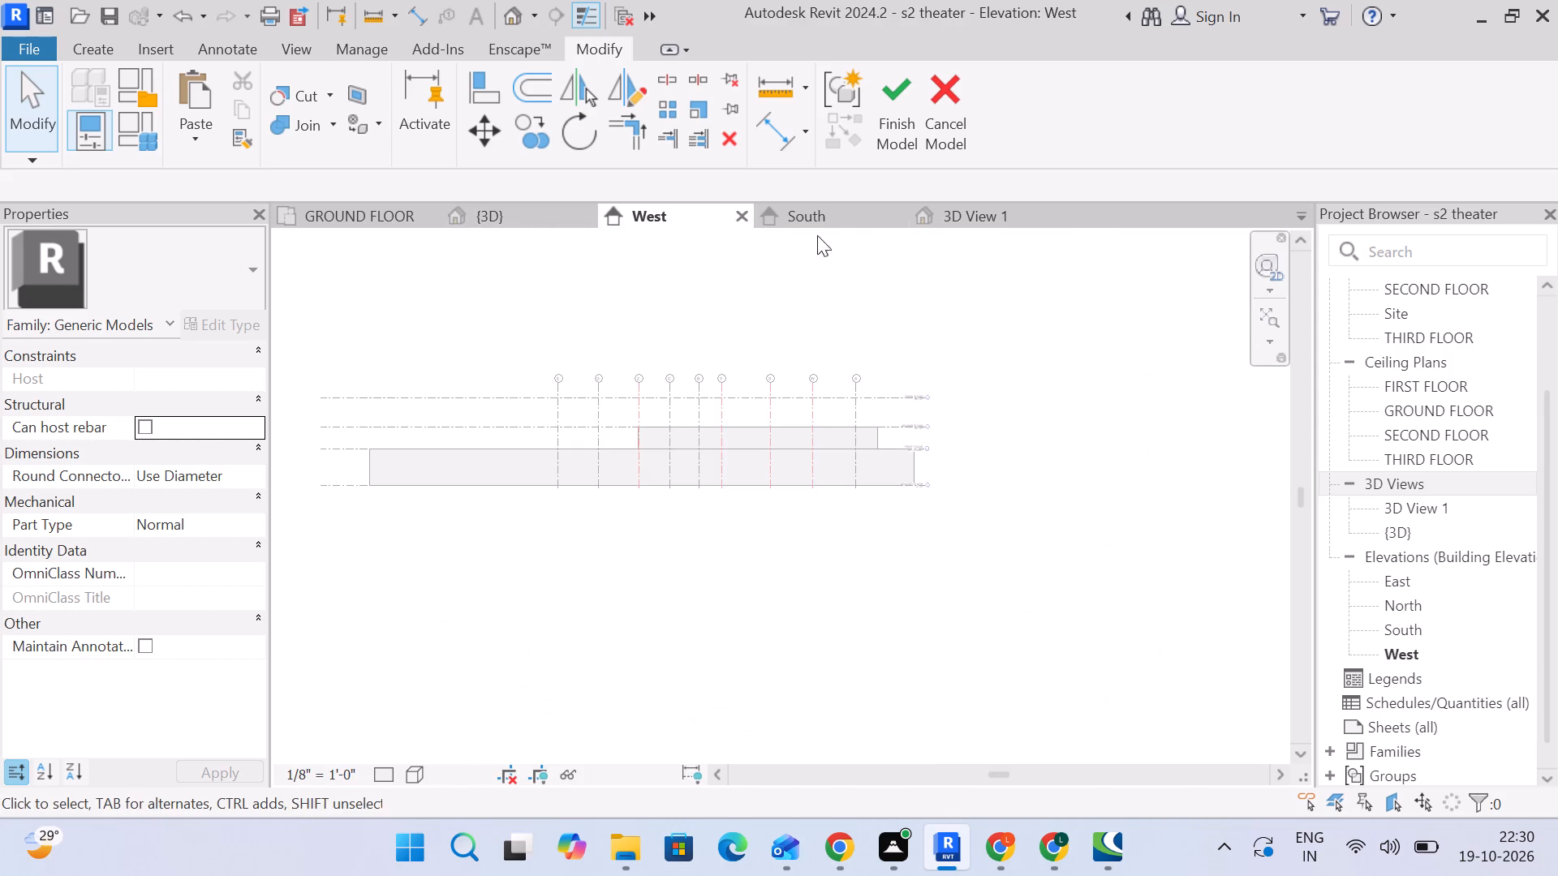
pyautogui.click(811, 217)
# Start a new extrusion in the left-facing 3D view and set its work plane to Grid : 3.
pyautogui.click(510, 217)
pyautogui.click(1201, 290)
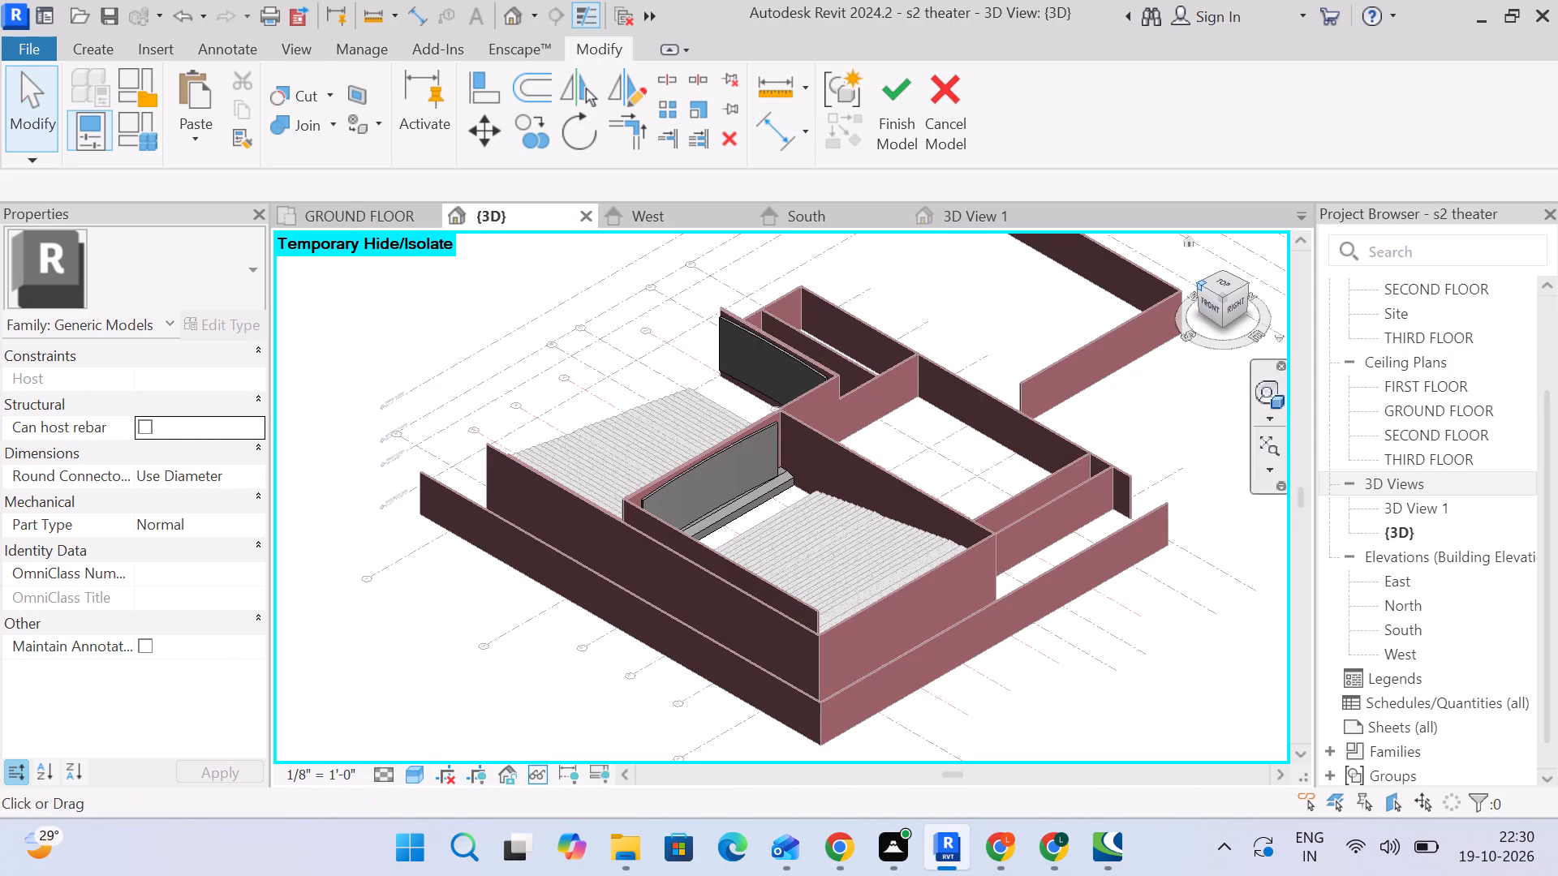
pyautogui.click(1212, 313)
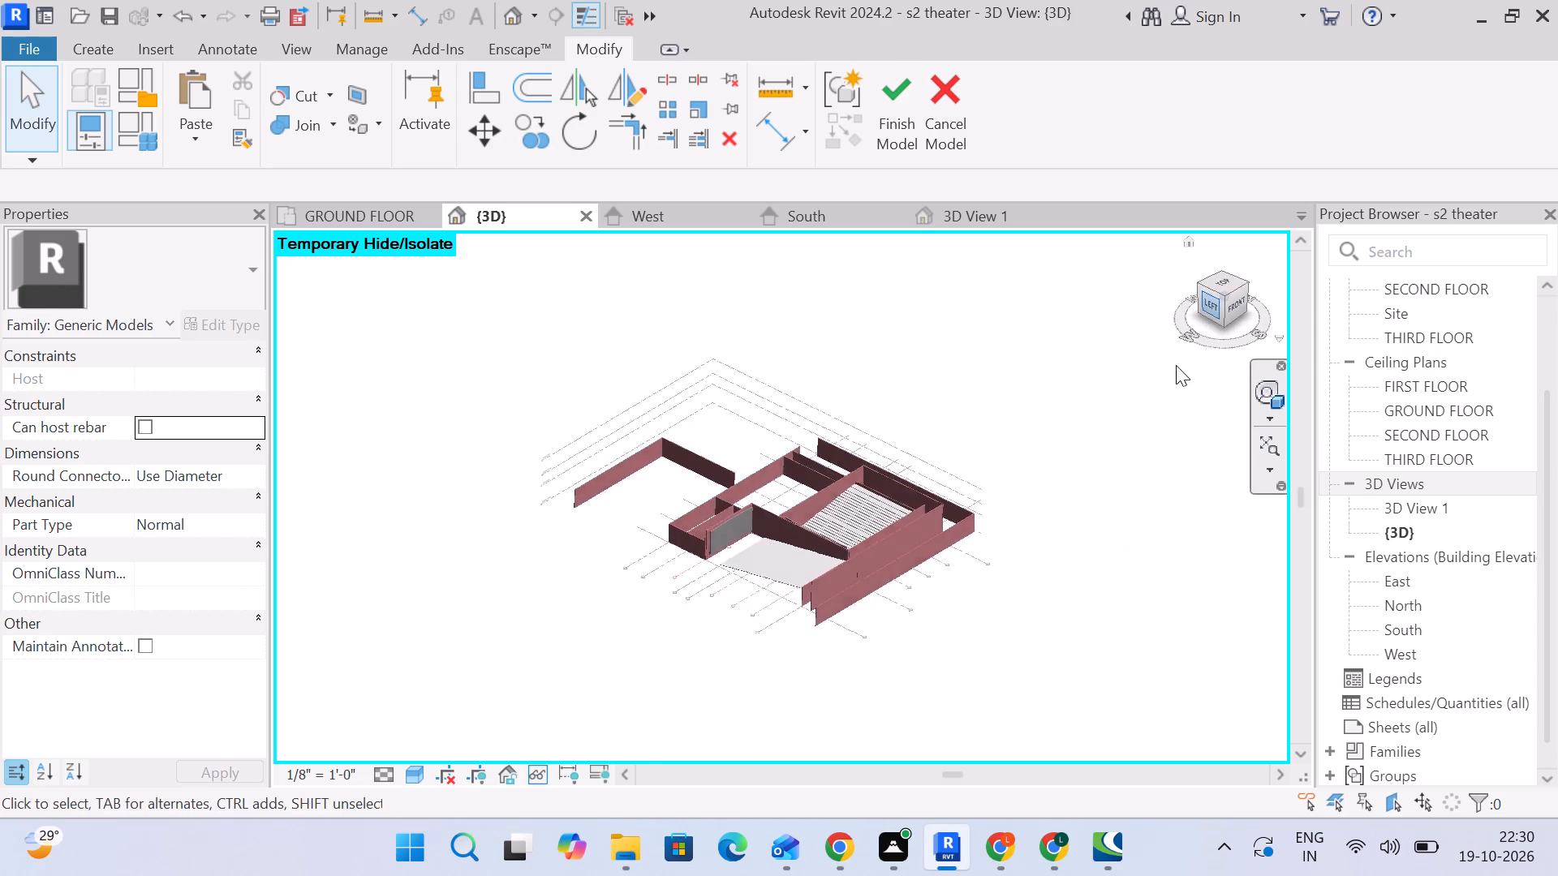
pyautogui.scroll(9, 723, 567)
pyautogui.moveTo(931, 567); pyautogui.dragTo(835, 658, button='middle')
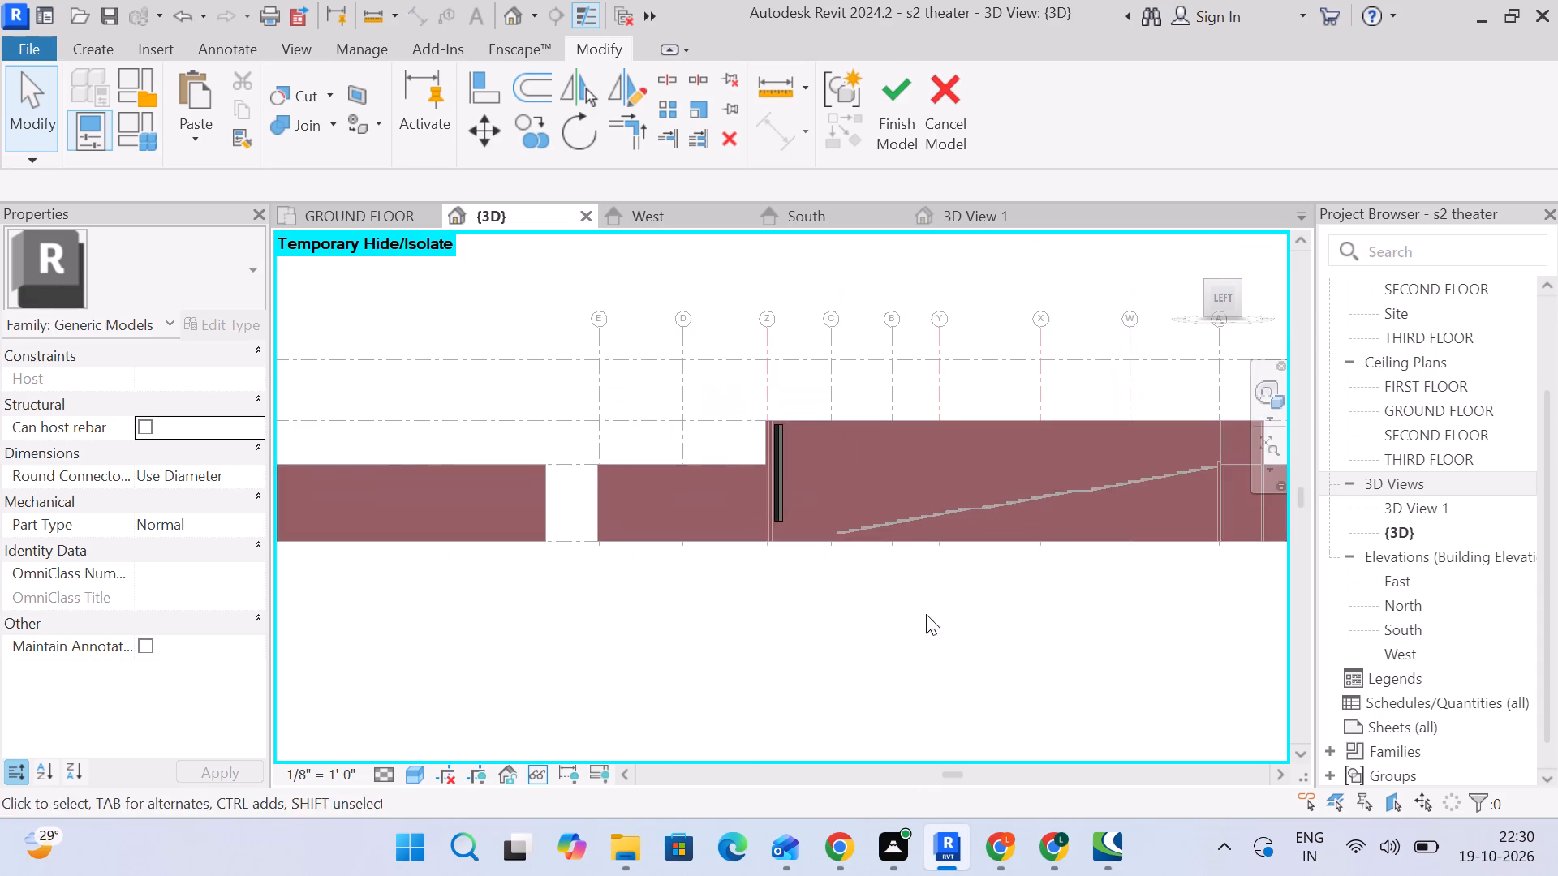
pyautogui.moveTo(954, 614); pyautogui.dragTo(853, 624, button='middle')
pyautogui.click(107, 54)
pyautogui.moveTo(200, 110); pyautogui.dragTo(208, 114)
pyautogui.click(1128, 140)
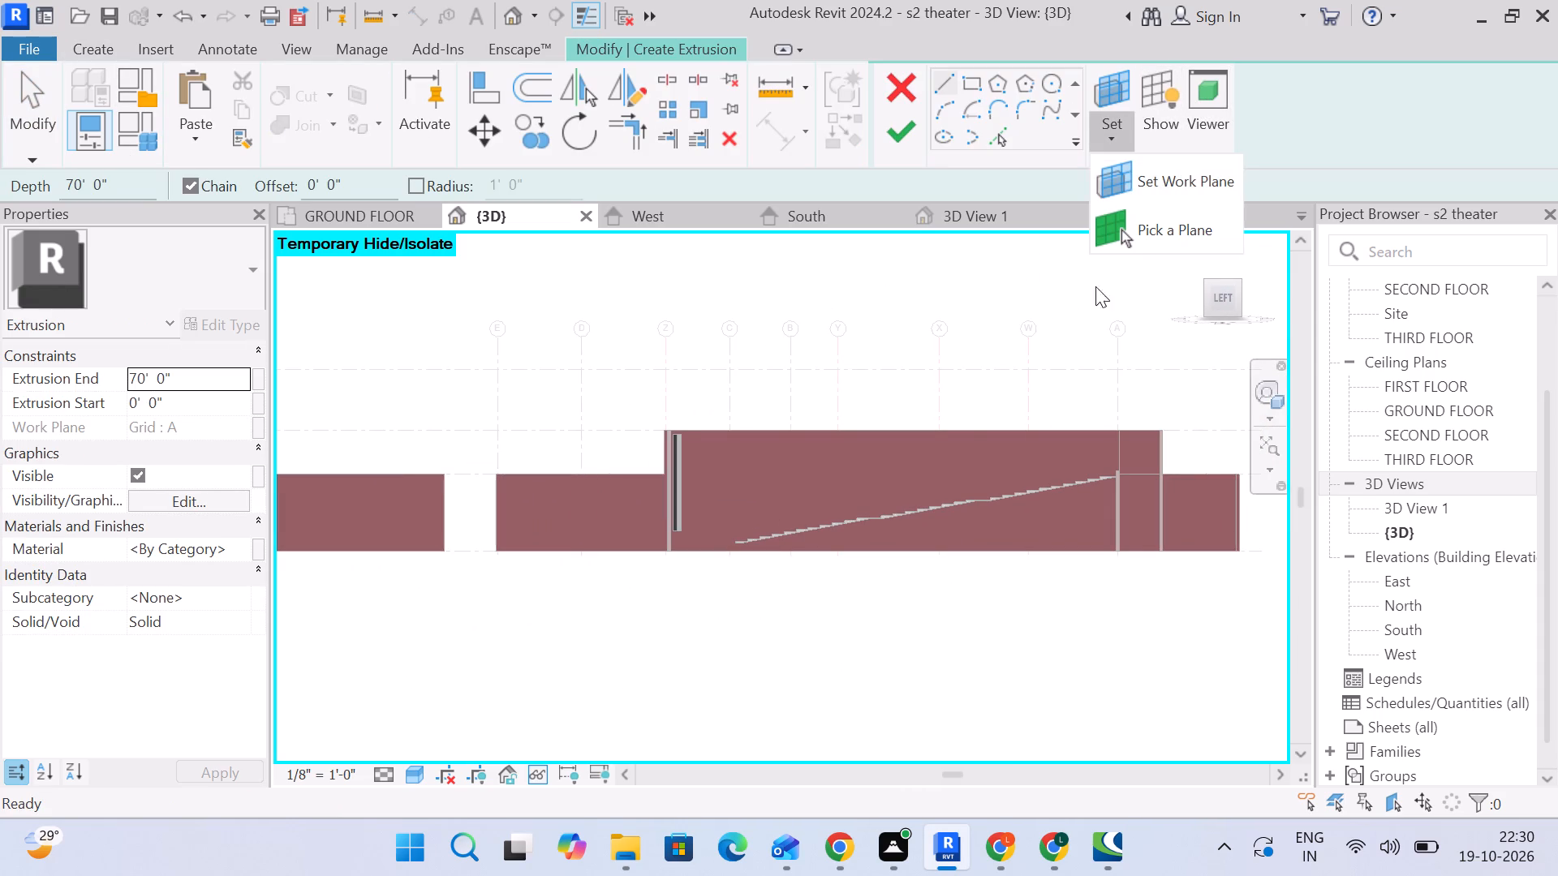
pyautogui.click(1157, 170)
pyautogui.click(766, 413)
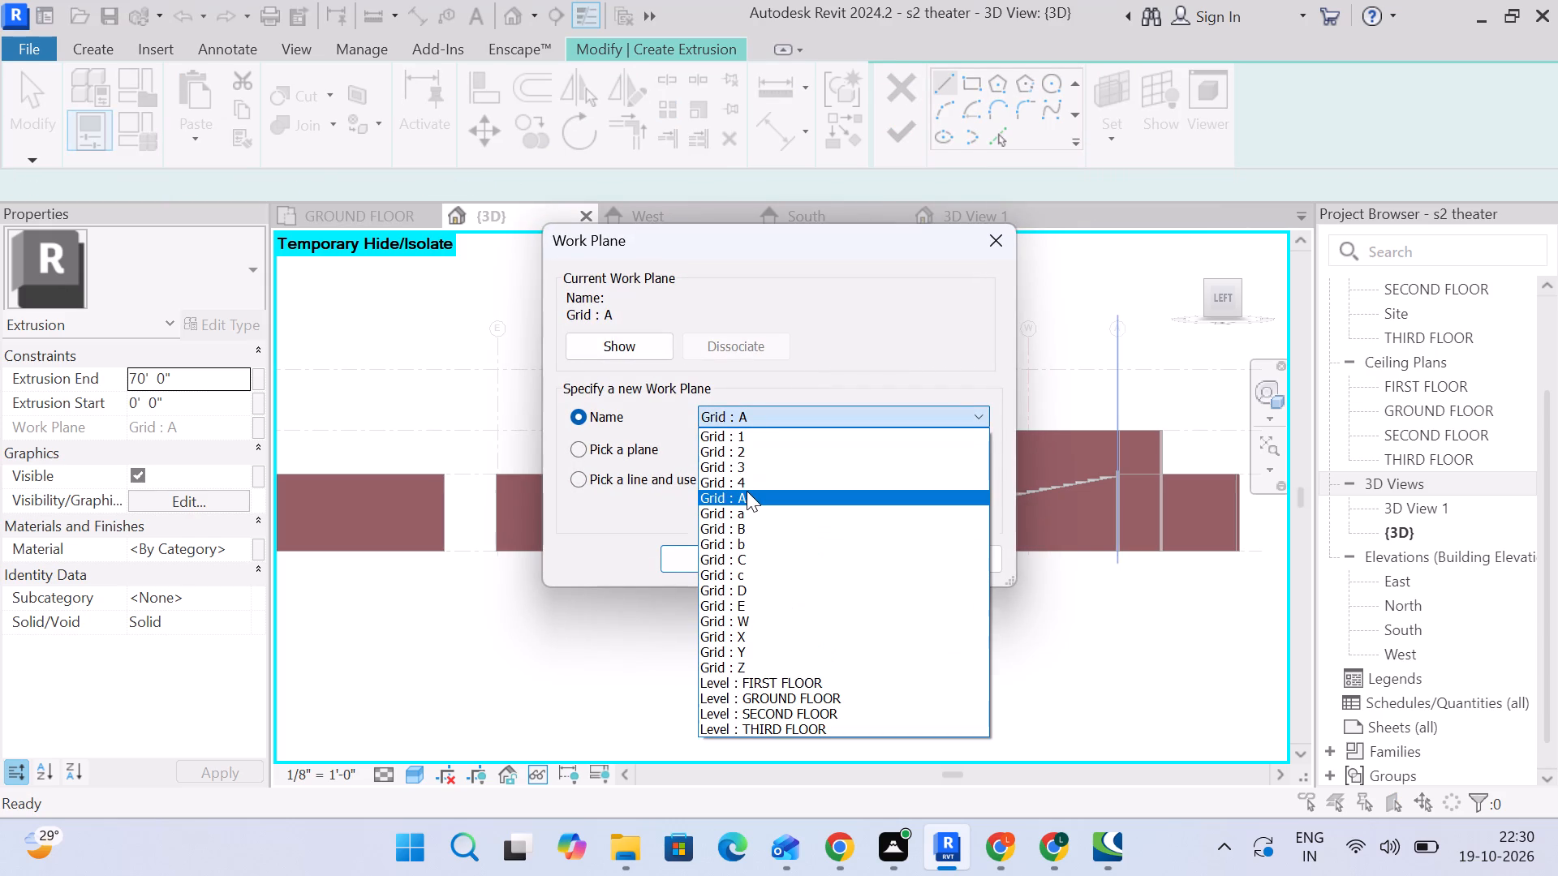
pyautogui.click(753, 468)
pyautogui.click(741, 565)
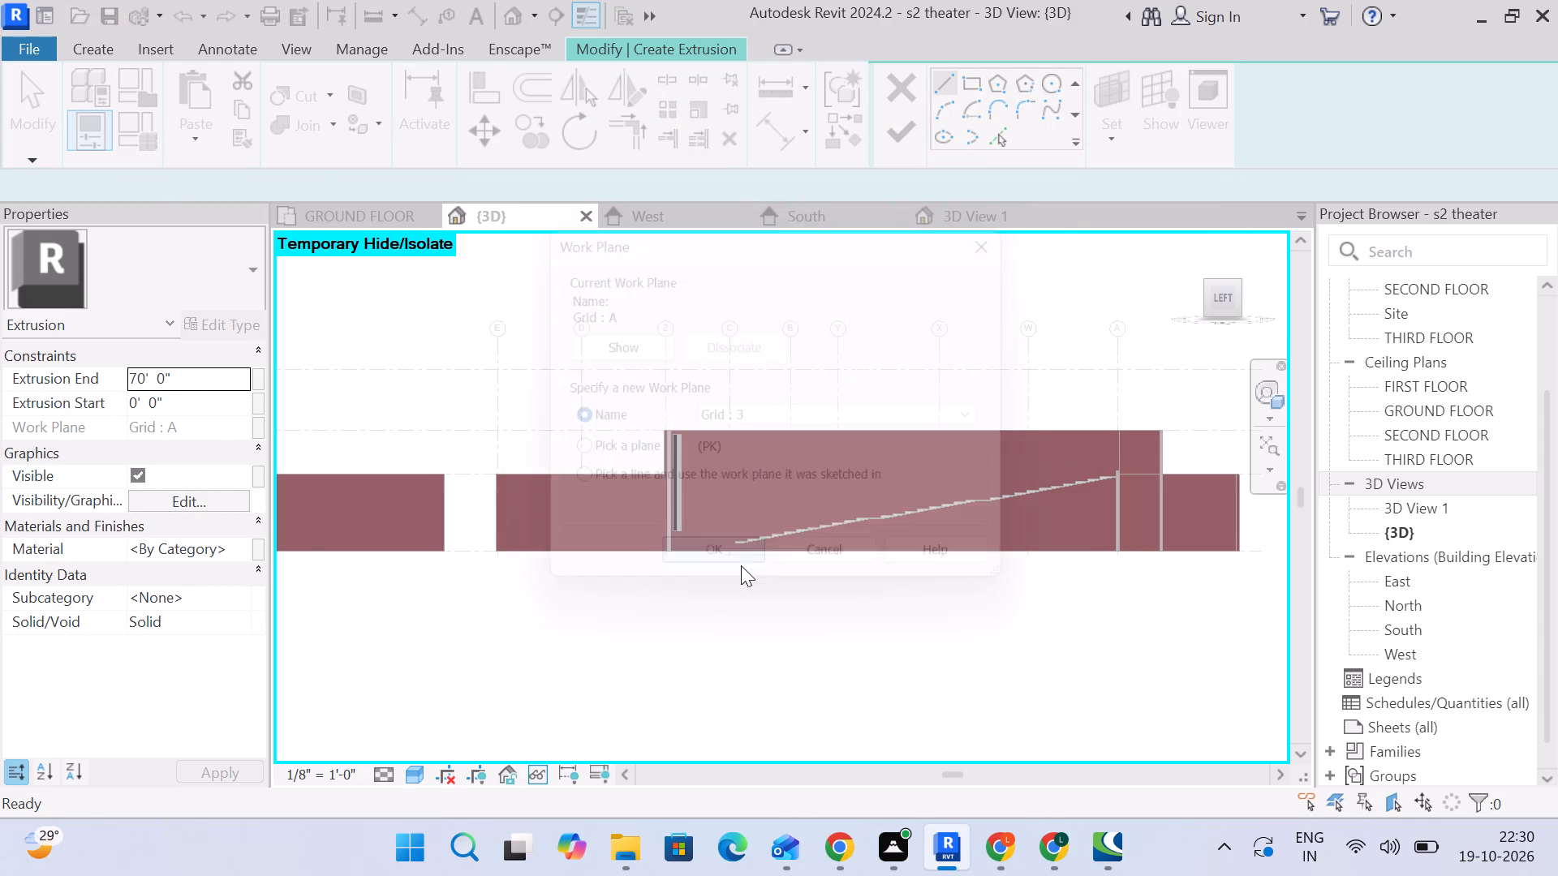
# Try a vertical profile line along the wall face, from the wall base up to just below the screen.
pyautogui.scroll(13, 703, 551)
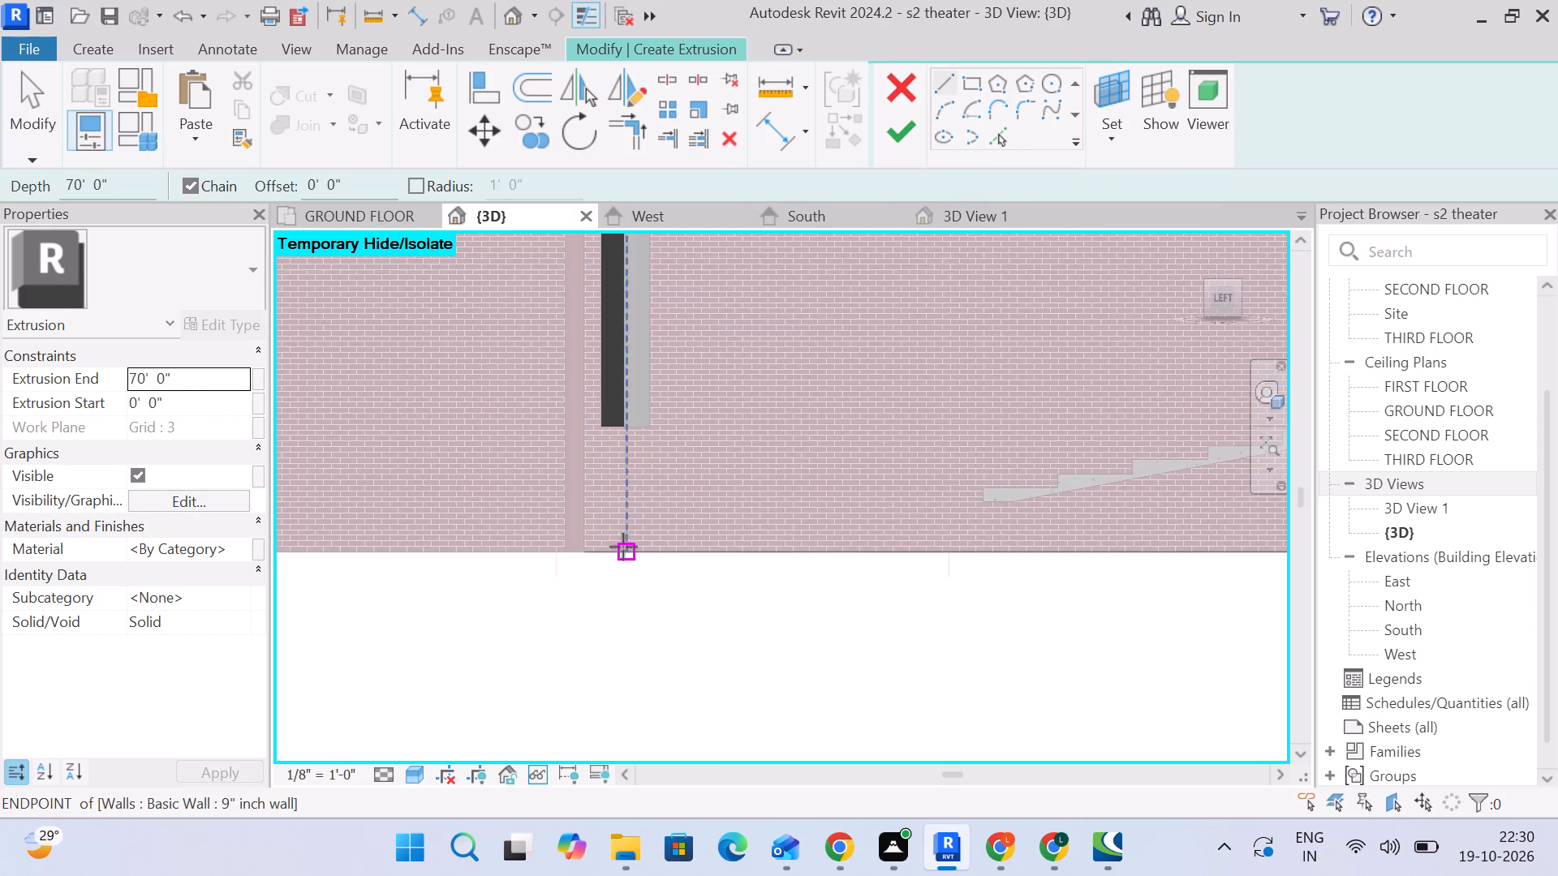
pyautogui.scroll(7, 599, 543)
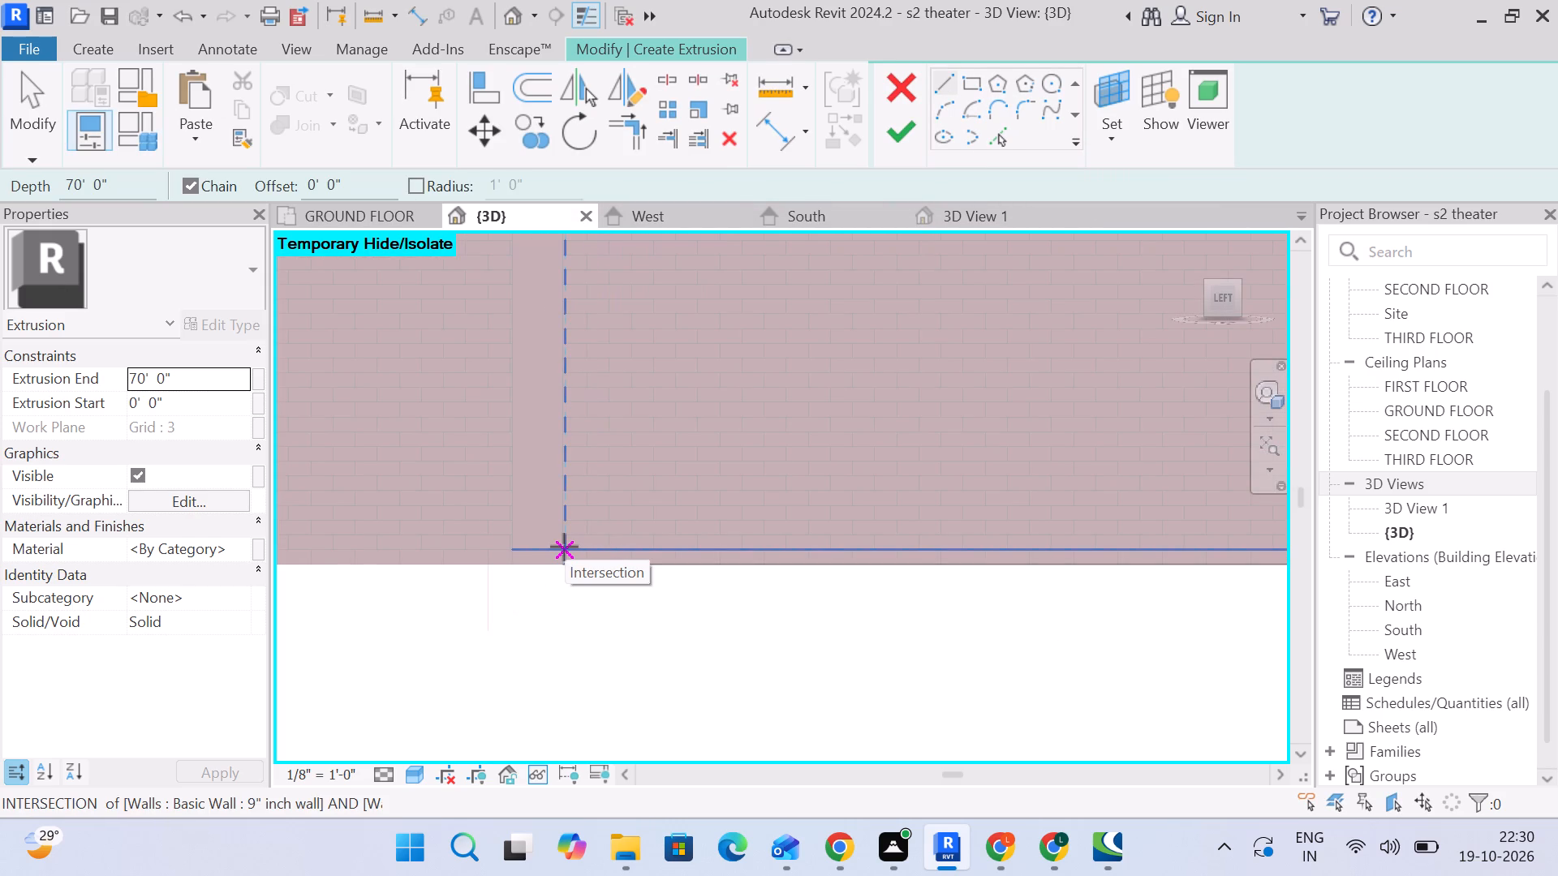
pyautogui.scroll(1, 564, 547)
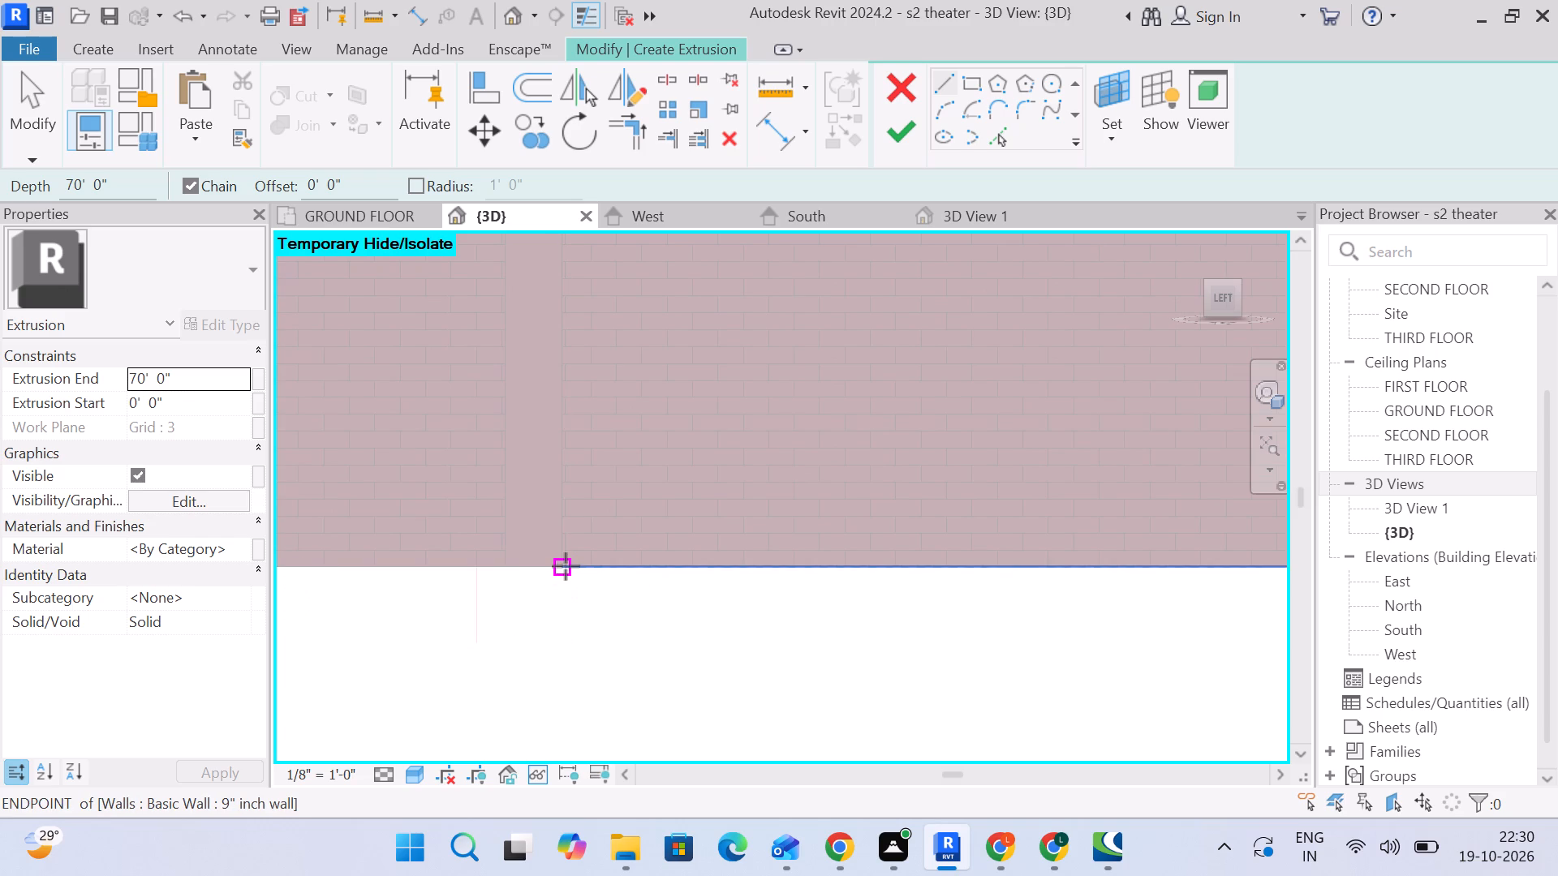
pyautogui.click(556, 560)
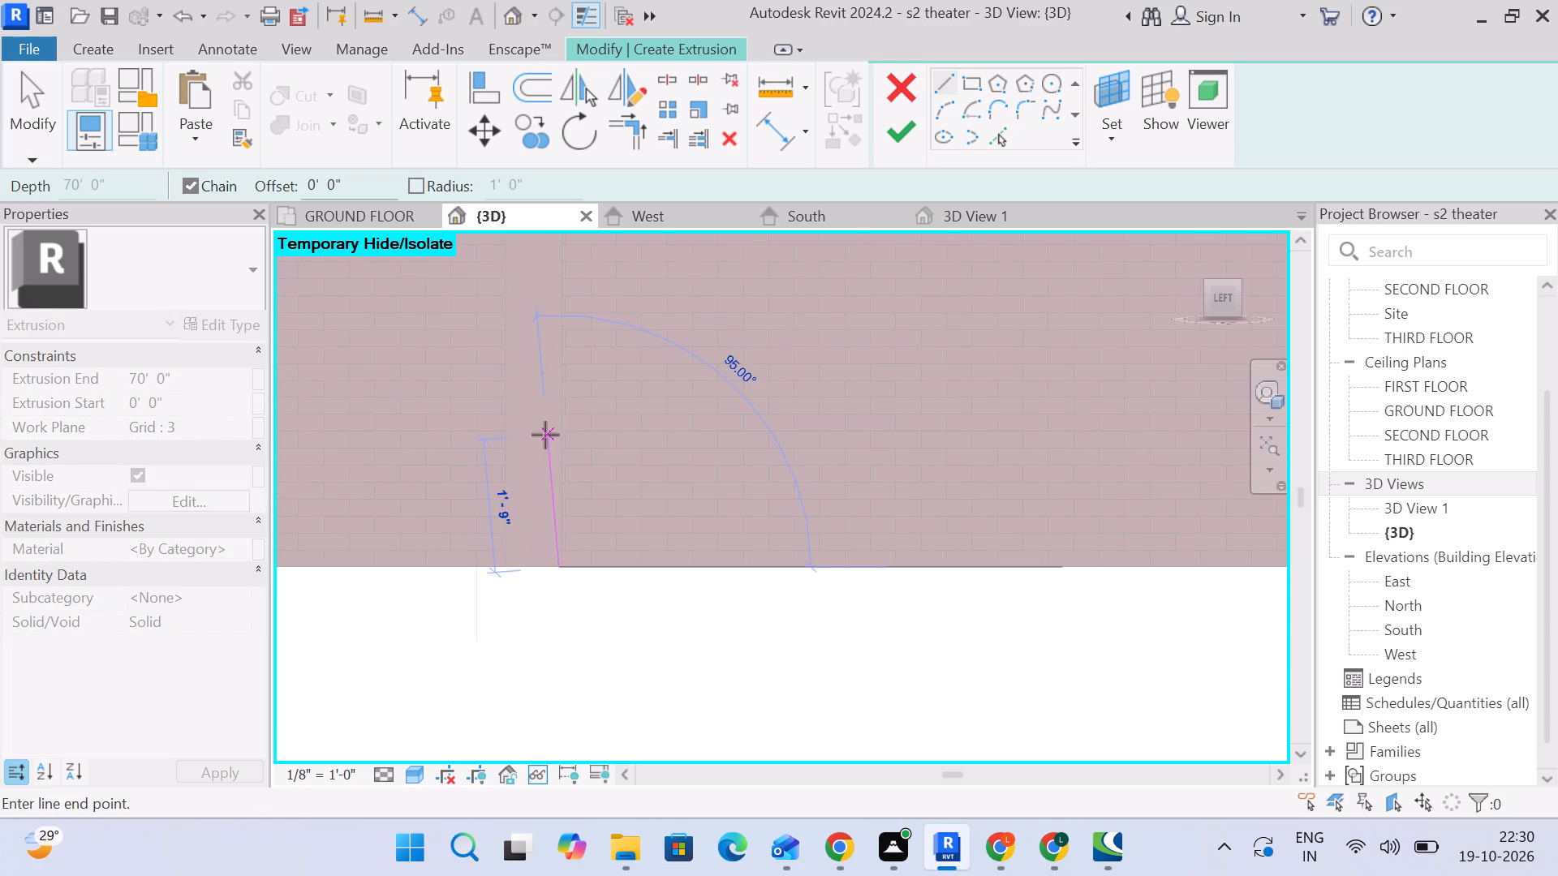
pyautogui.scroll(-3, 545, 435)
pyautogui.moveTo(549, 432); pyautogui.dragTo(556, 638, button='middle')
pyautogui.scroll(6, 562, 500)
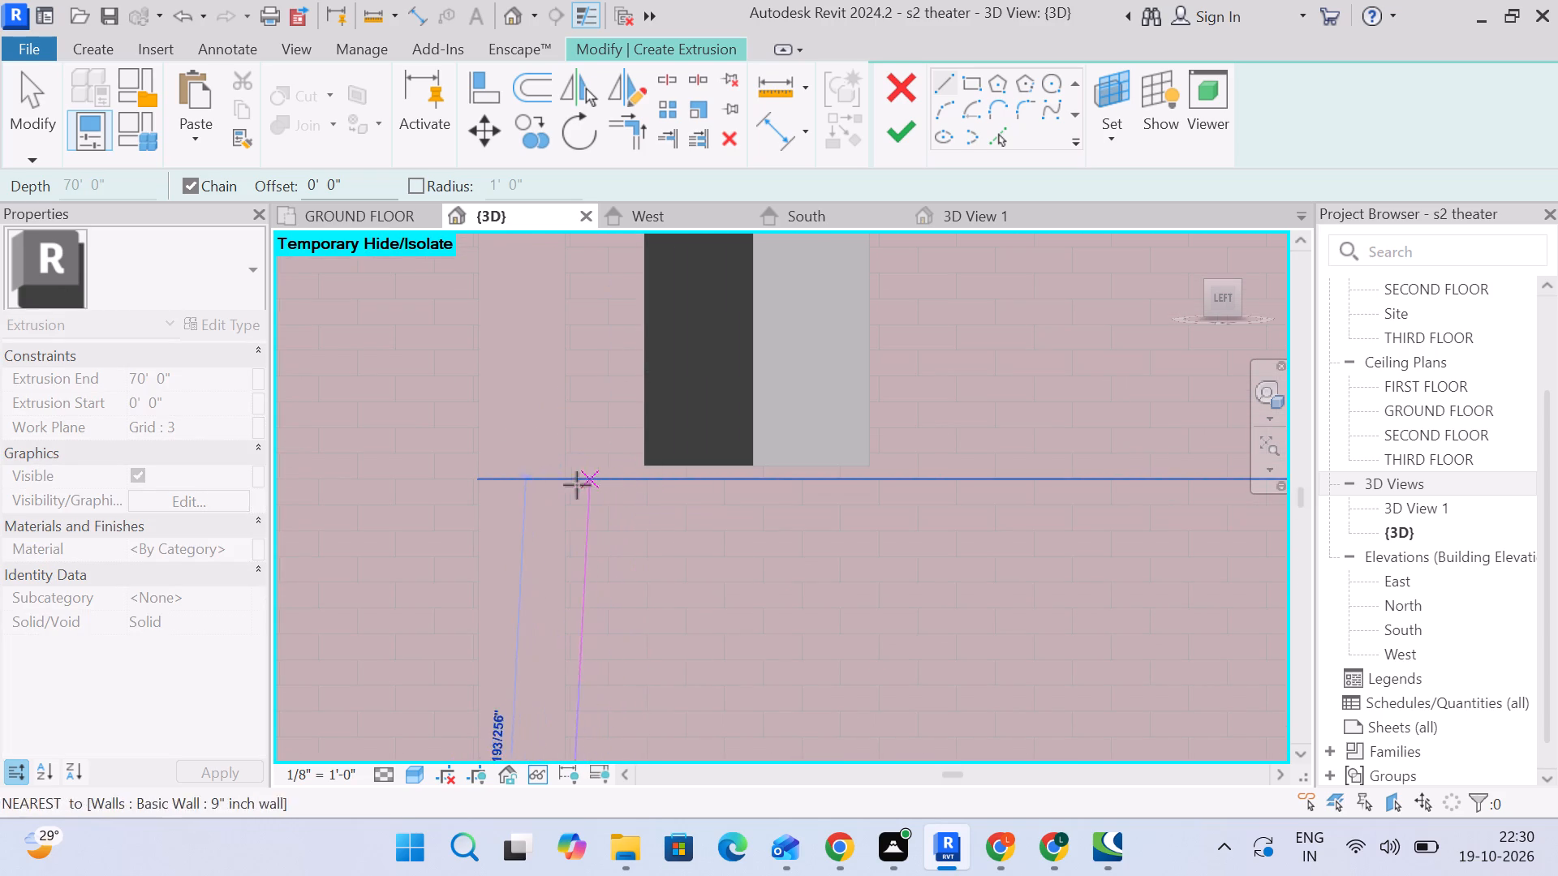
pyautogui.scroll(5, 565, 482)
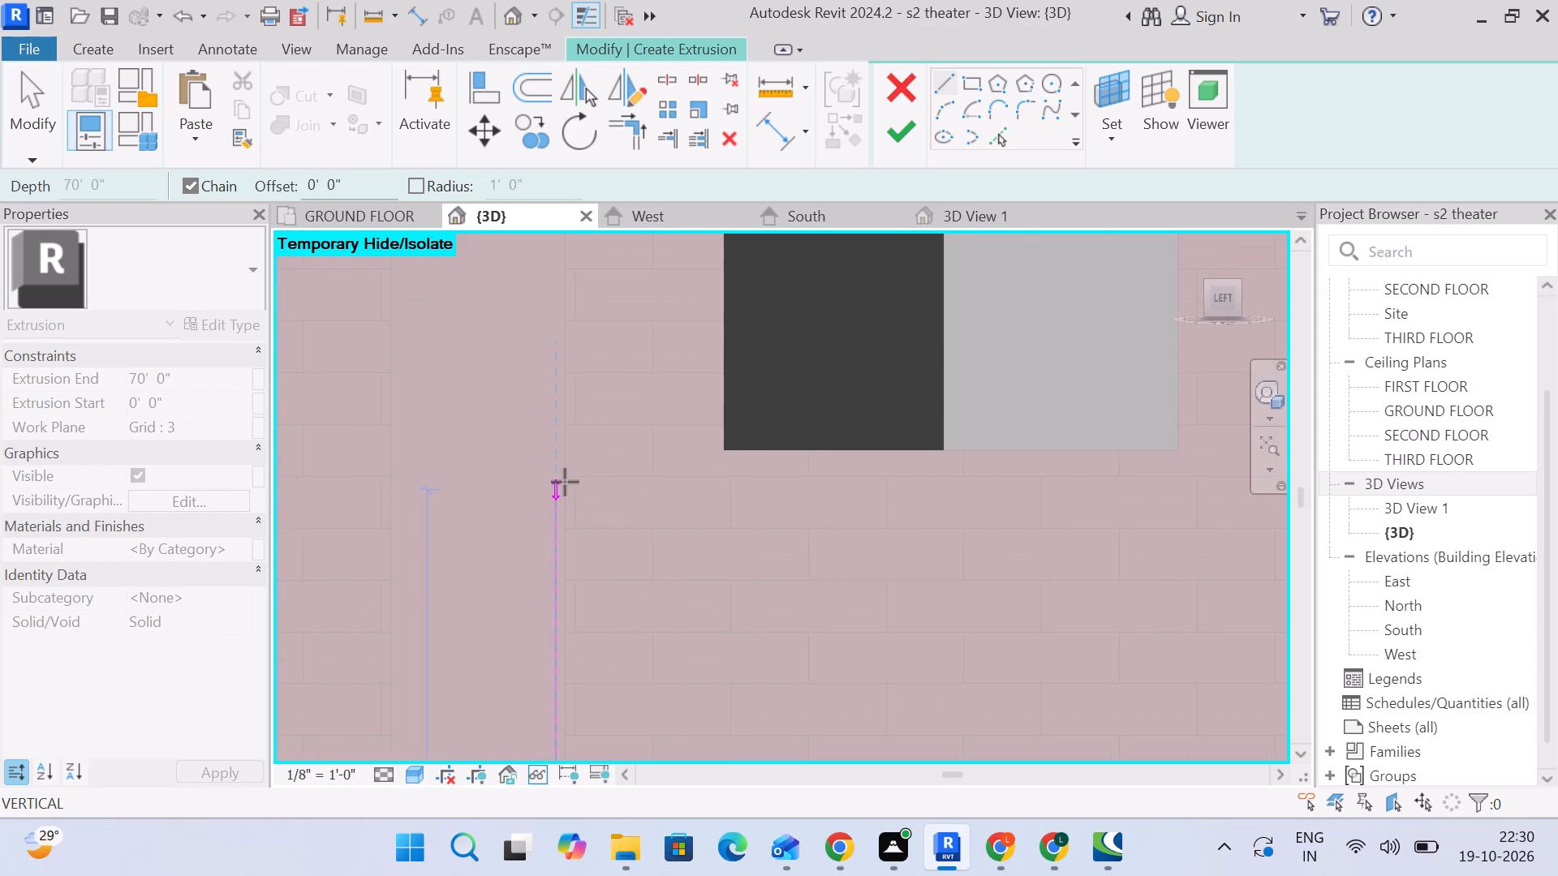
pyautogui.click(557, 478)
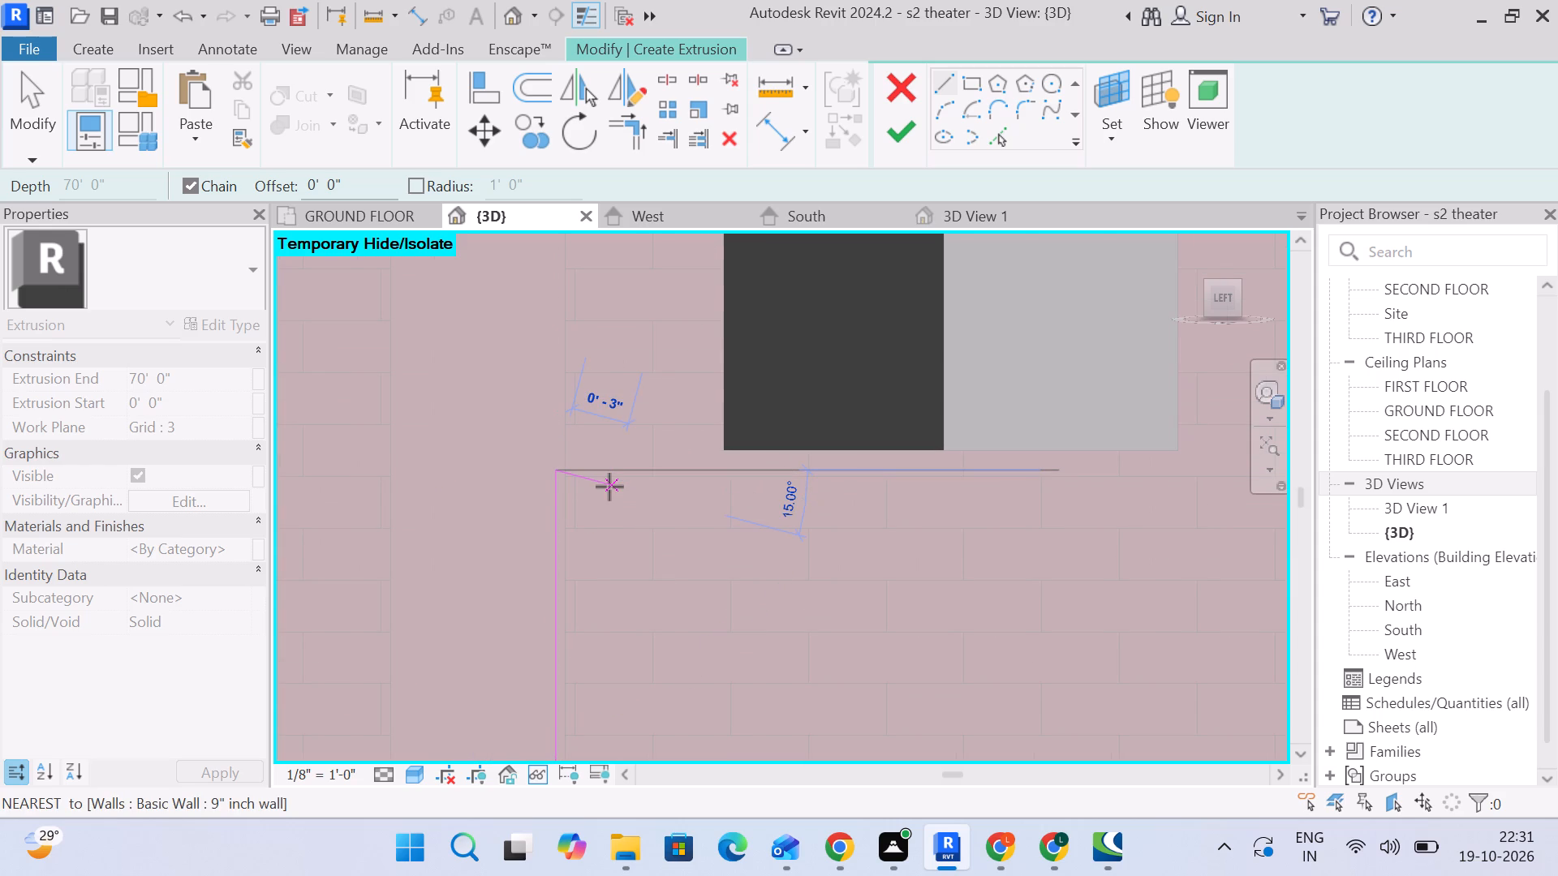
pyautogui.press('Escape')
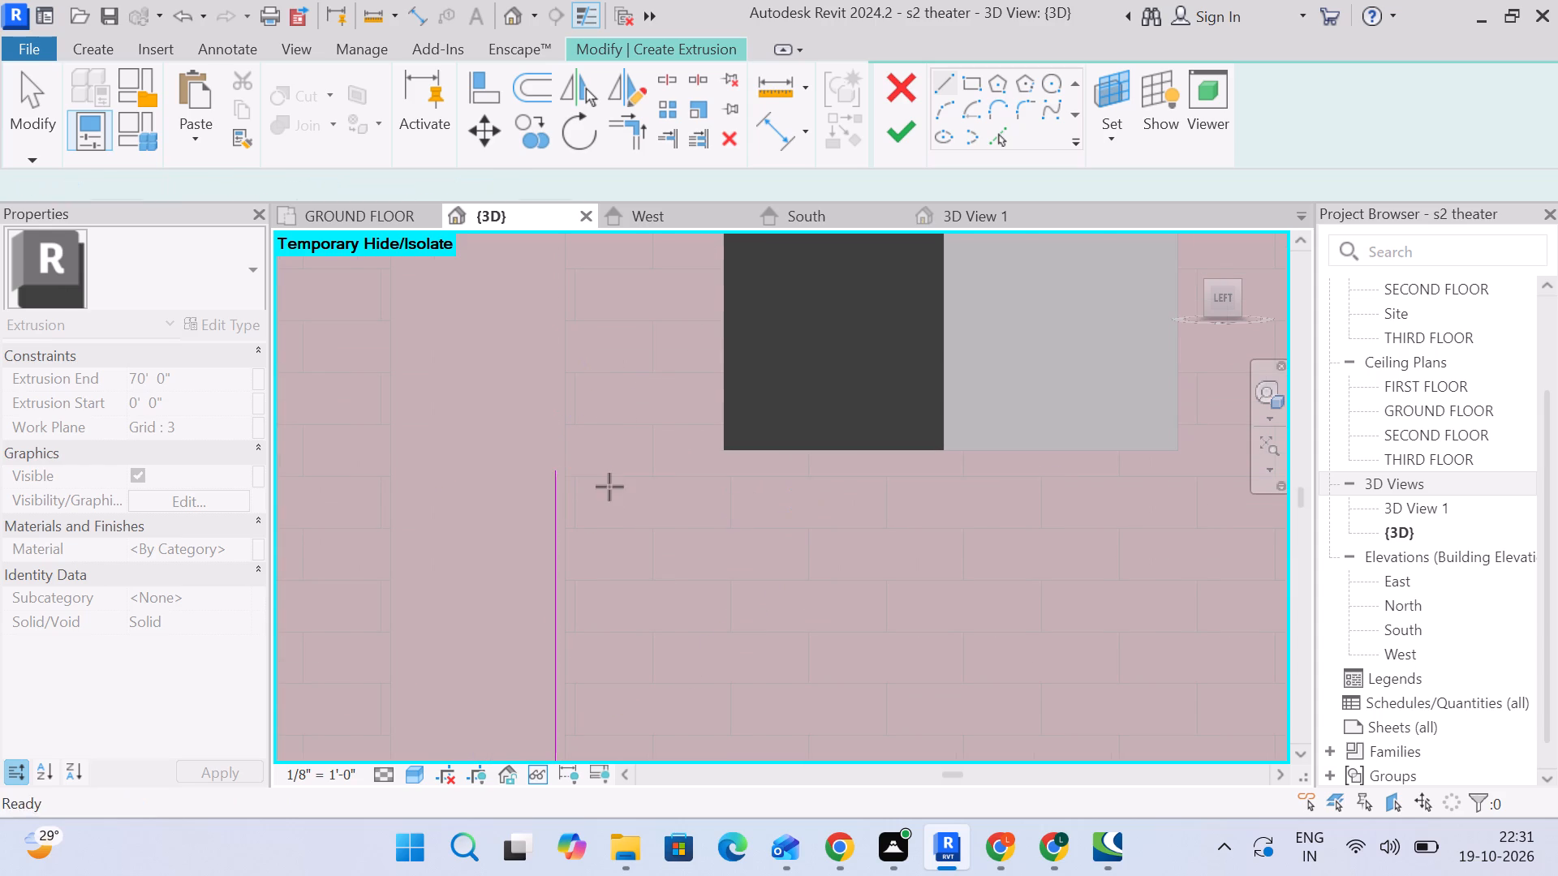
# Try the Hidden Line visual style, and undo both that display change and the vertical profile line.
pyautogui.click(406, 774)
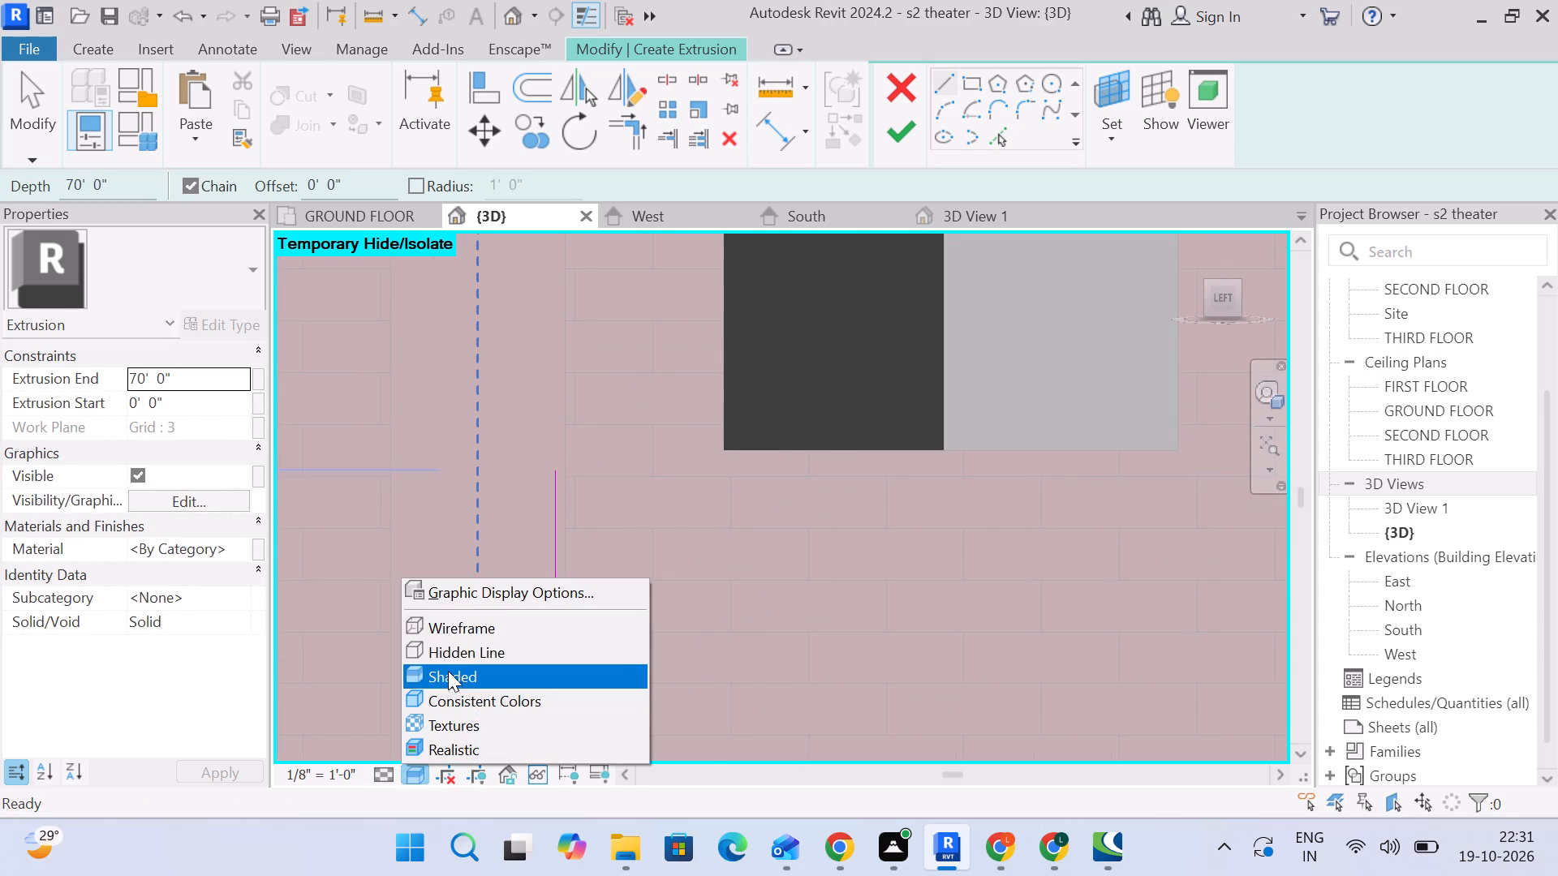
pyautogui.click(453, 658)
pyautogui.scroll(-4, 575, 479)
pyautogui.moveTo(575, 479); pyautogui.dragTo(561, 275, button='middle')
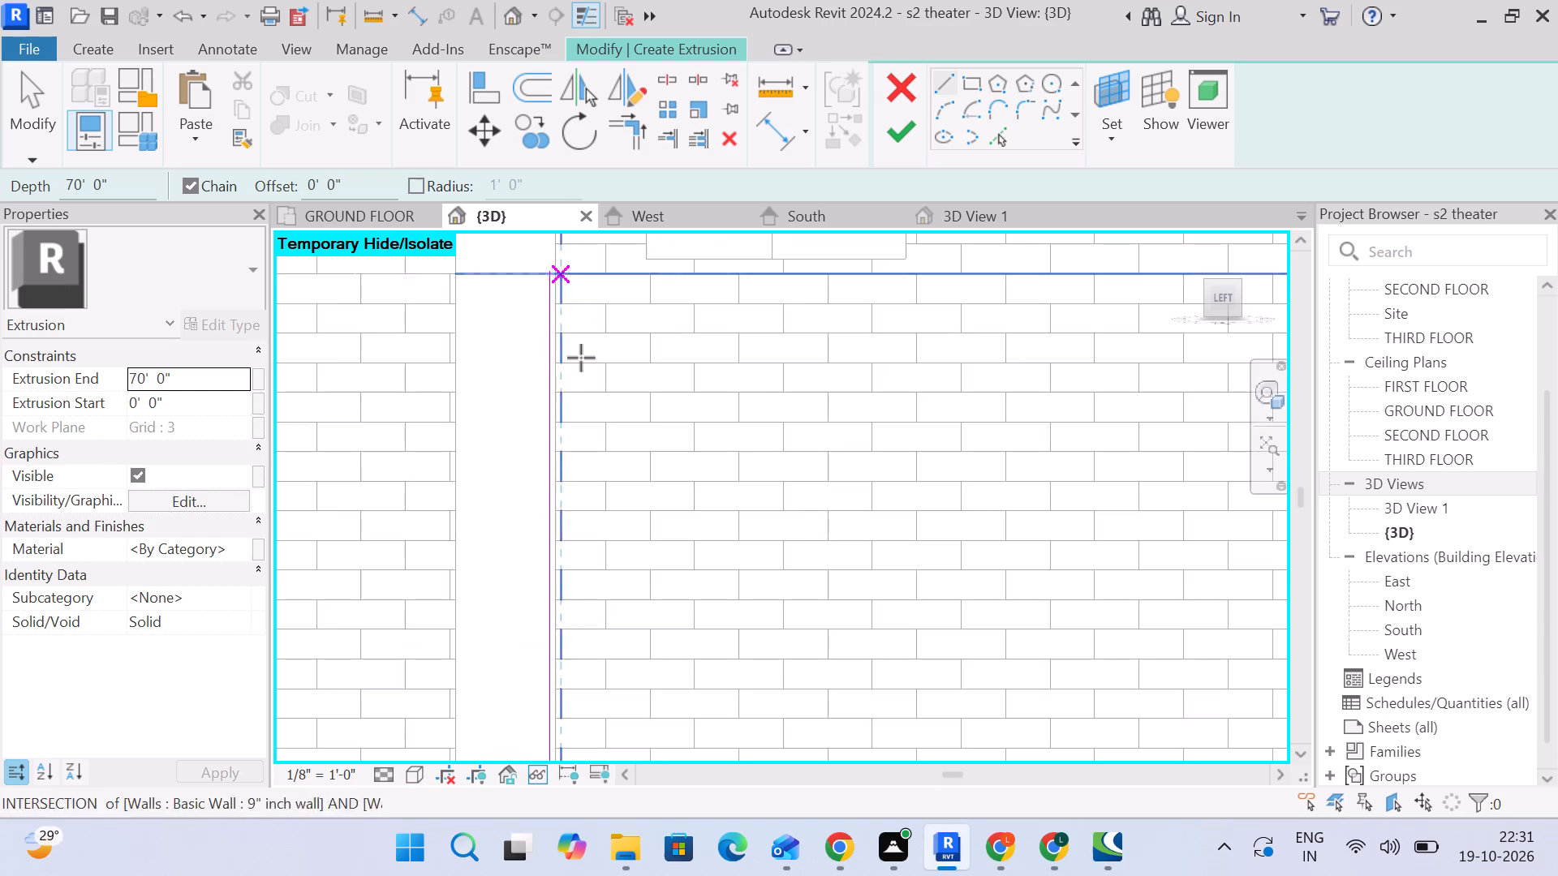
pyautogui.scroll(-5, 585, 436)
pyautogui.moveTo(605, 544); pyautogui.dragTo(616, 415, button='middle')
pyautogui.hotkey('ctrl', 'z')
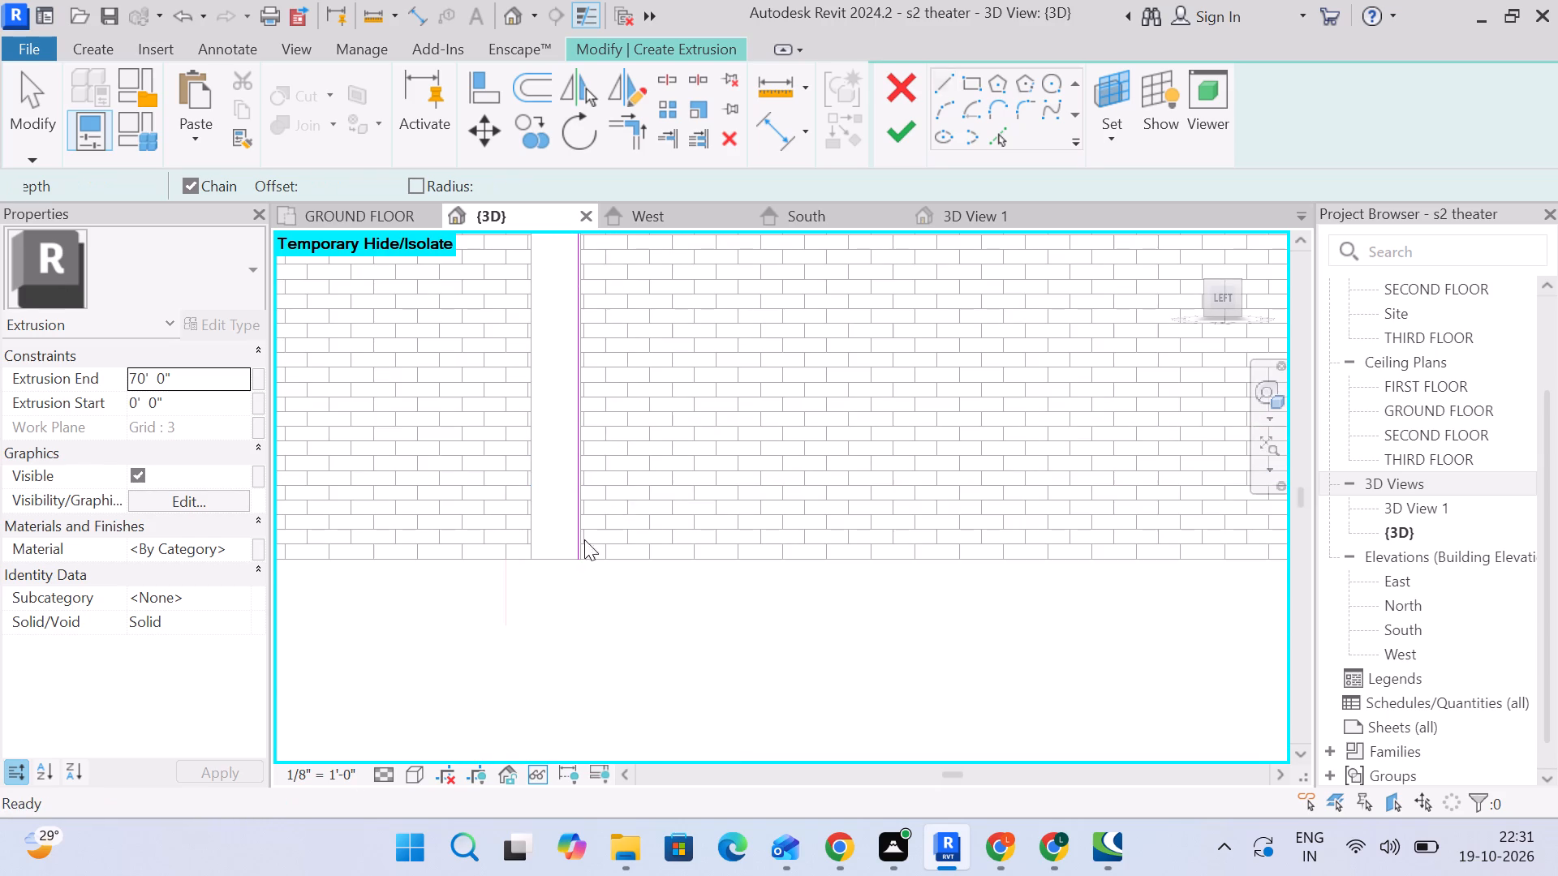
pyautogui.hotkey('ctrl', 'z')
# Set the 3D view's visual style to Hidden Line.
pyautogui.scroll(-4, 575, 557)
pyautogui.moveTo(577, 566); pyautogui.dragTo(612, 339, button='middle')
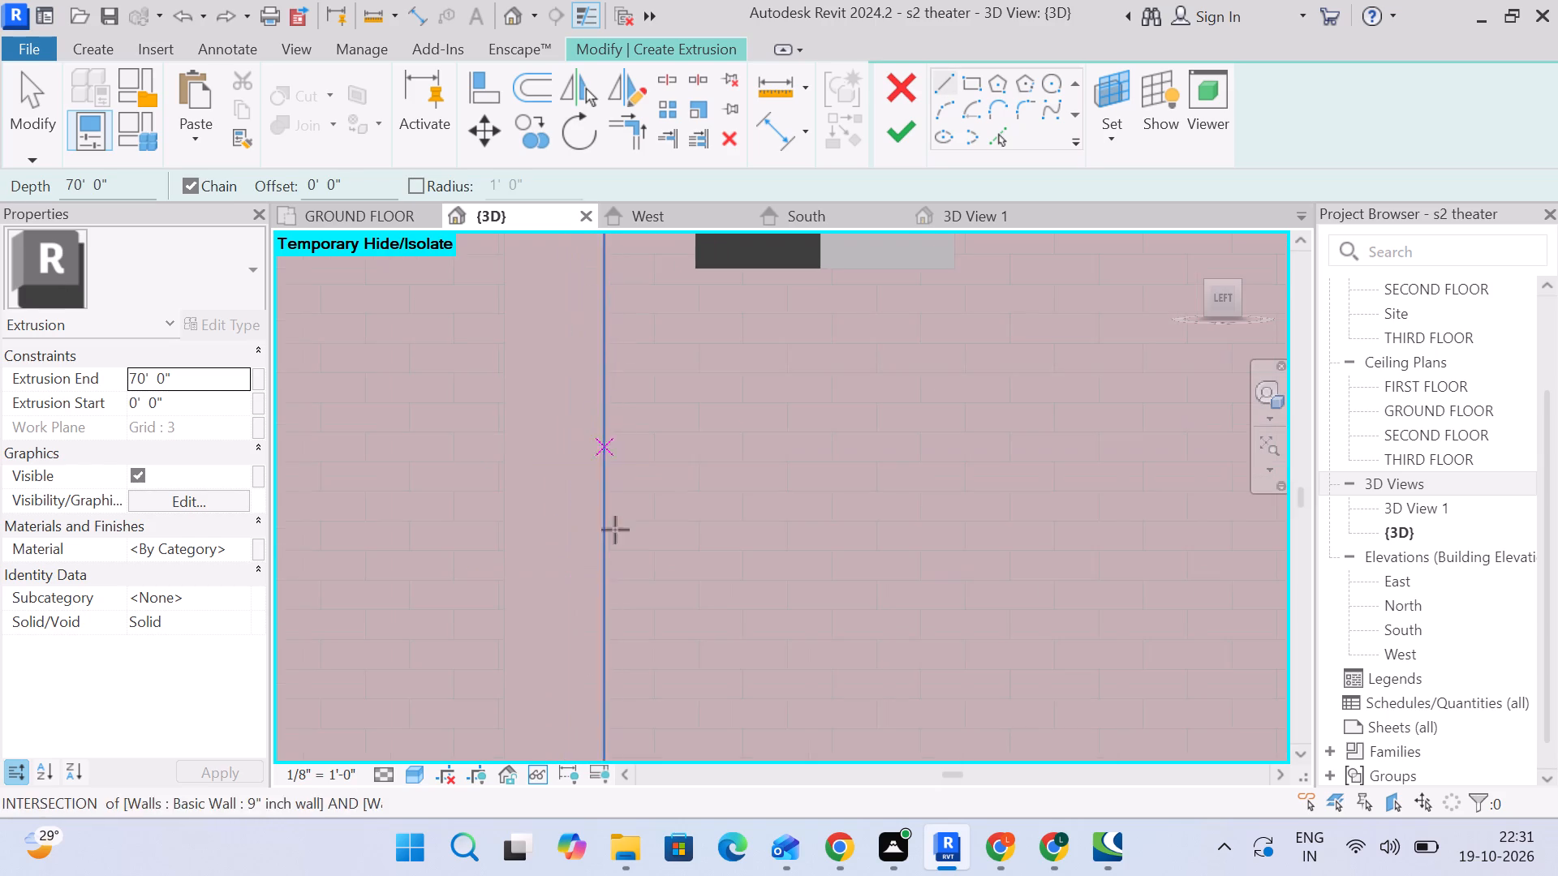
pyautogui.scroll(-4, 618, 534)
pyautogui.moveTo(618, 536); pyautogui.dragTo(587, 298, button='middle')
pyautogui.click(400, 778)
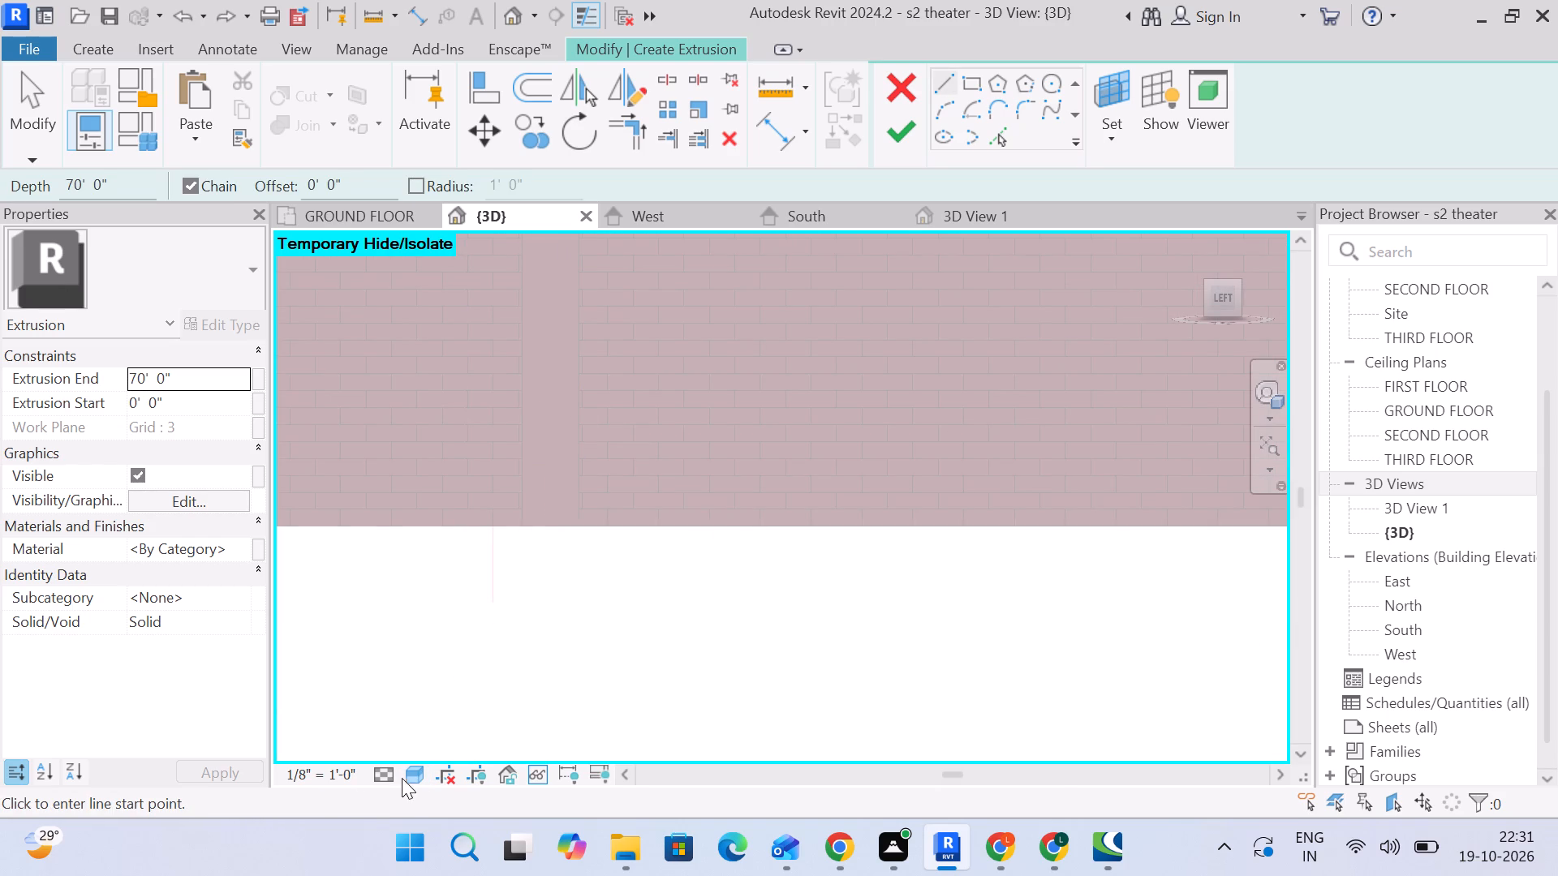
pyautogui.click(405, 774)
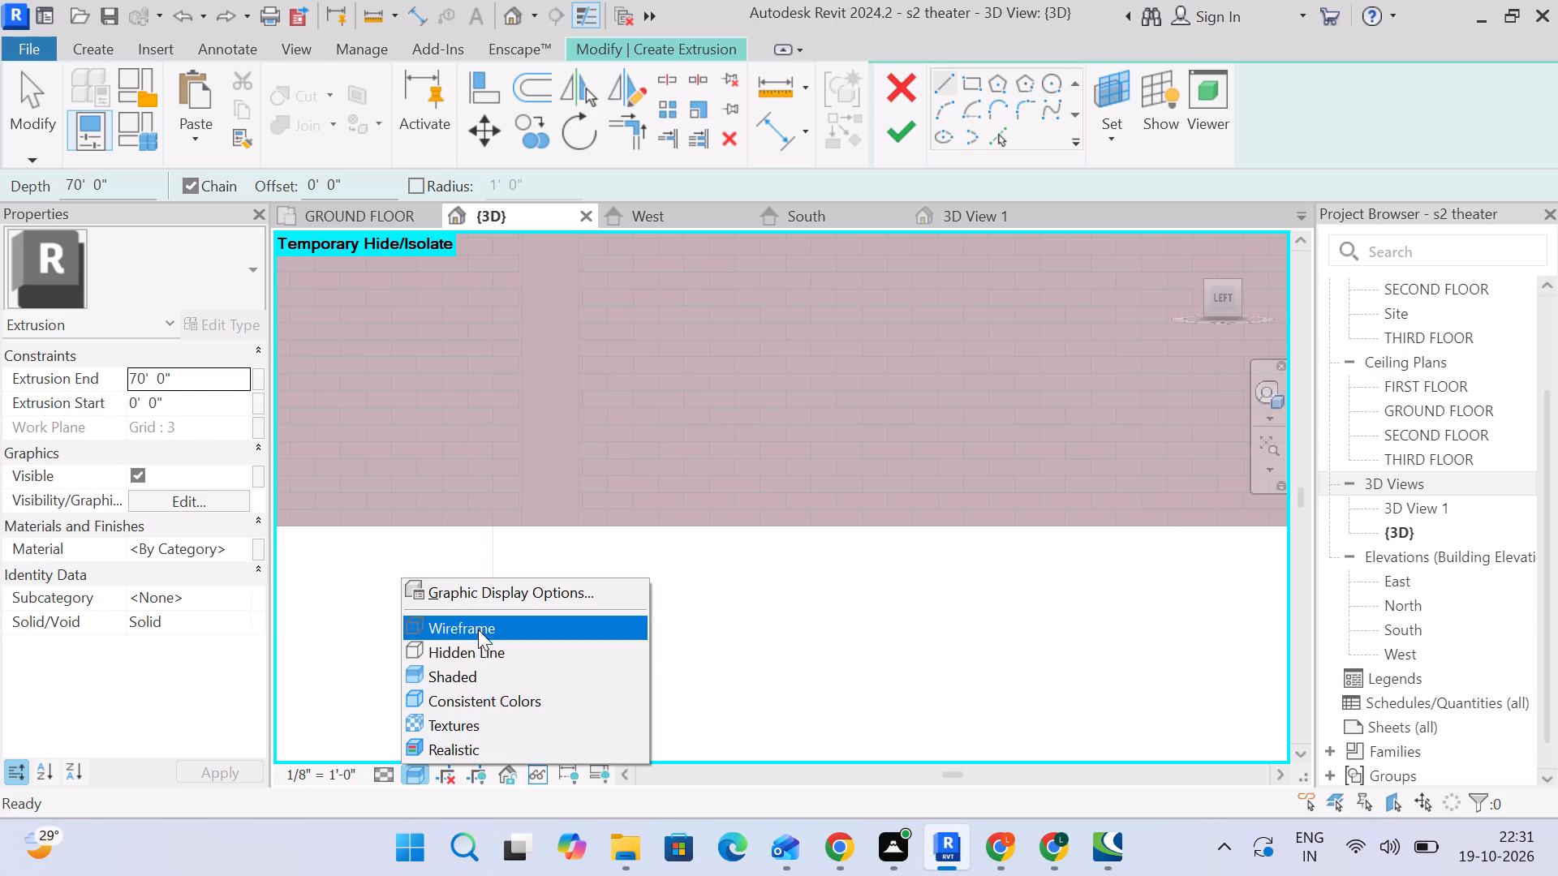
pyautogui.click(476, 649)
# Sketch a vertical profile line up the wall face to just below the screen and a horizontal top line about 2' 9" long beneath it.
pyautogui.scroll(5, 558, 520)
pyautogui.moveTo(609, 639); pyautogui.dragTo(606, 724, button='middle')
pyautogui.scroll(-2, 626, 684)
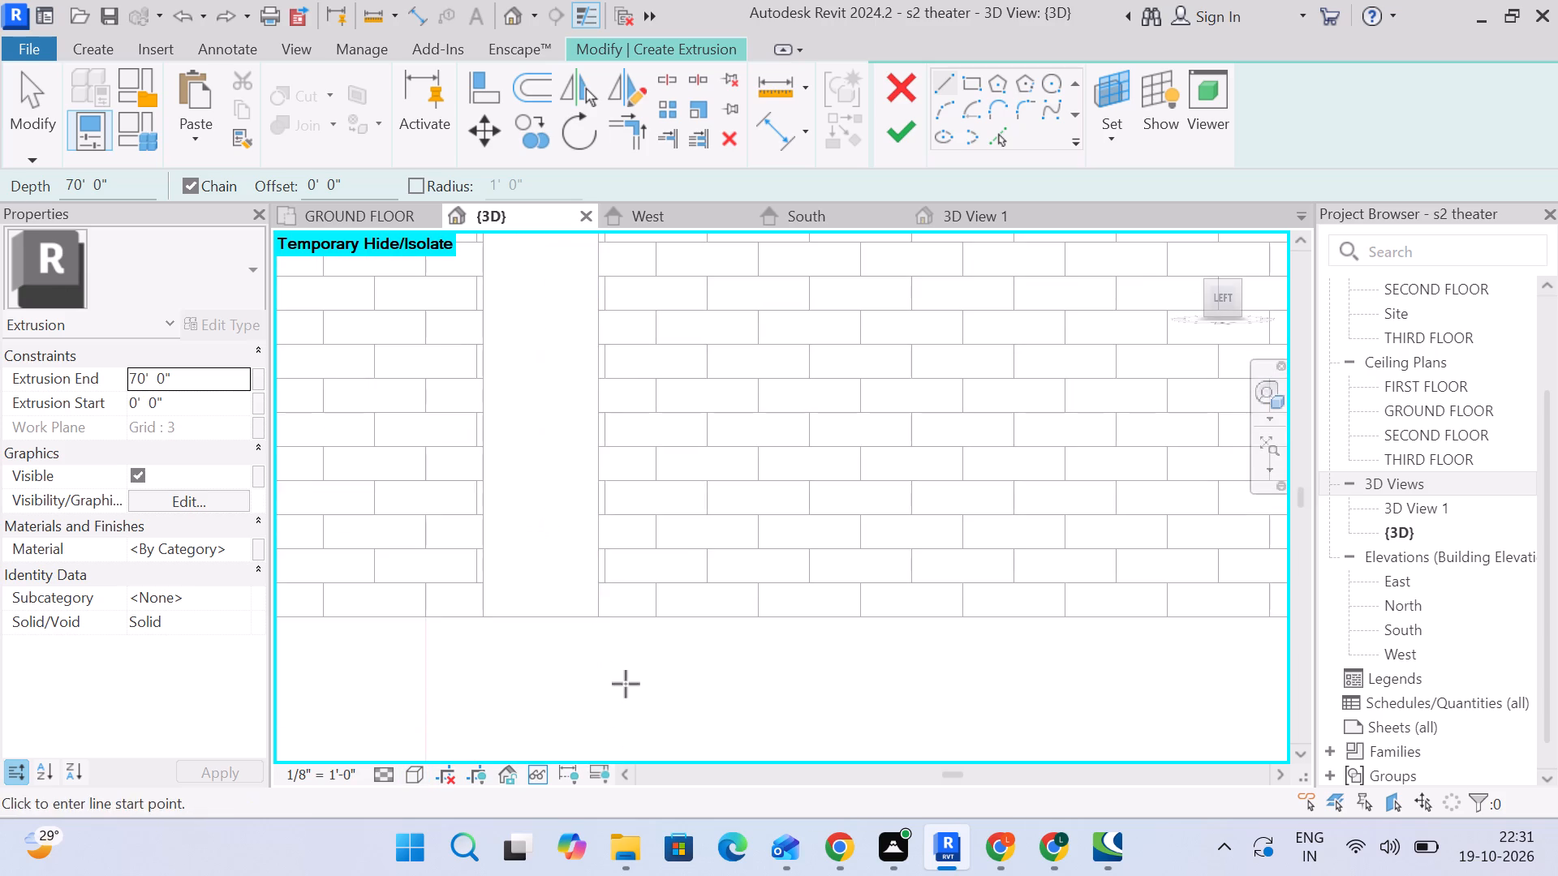
pyautogui.scroll(-9, 626, 684)
pyautogui.scroll(11, 609, 663)
pyautogui.click(617, 651)
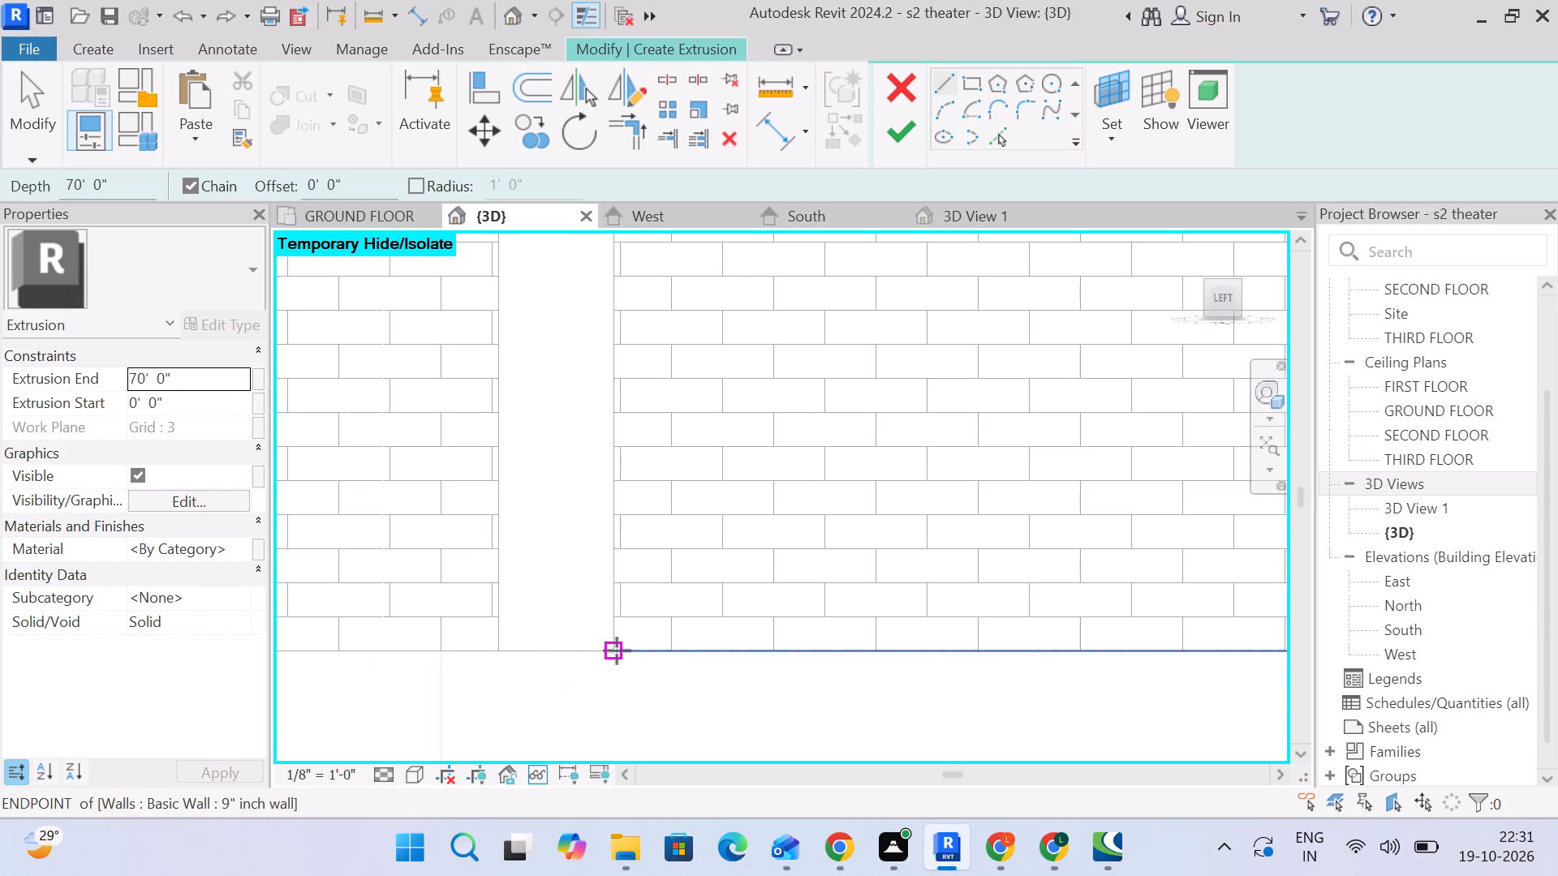
pyautogui.moveTo(620, 350); pyautogui.dragTo(618, 557, button='middle')
pyautogui.scroll(-4, 621, 373)
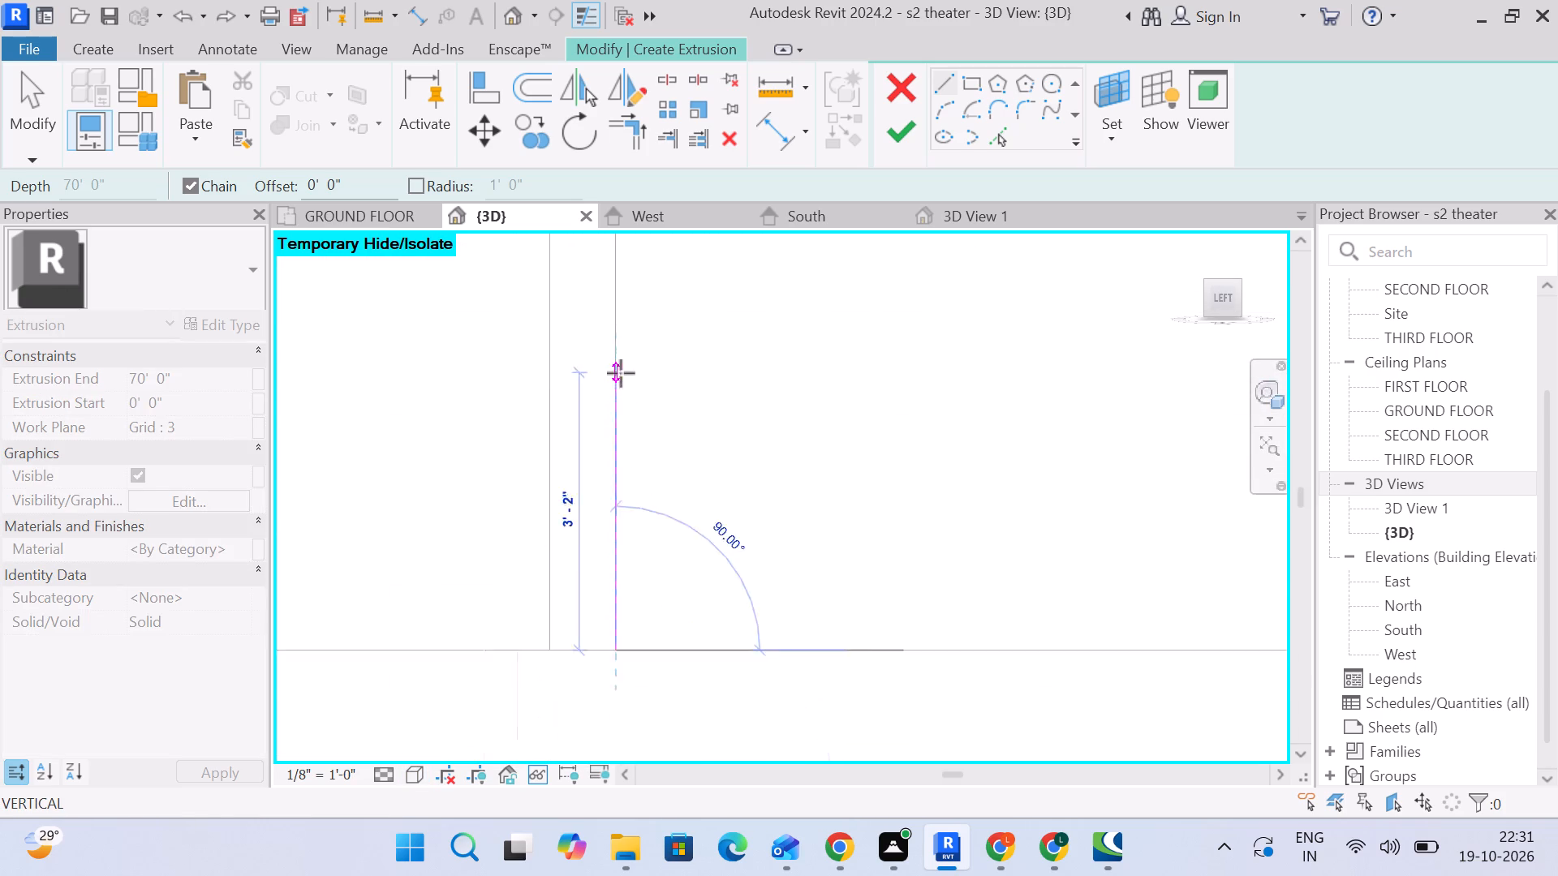
pyautogui.scroll(1, 621, 373)
pyautogui.moveTo(620, 376); pyautogui.dragTo(601, 672, button='middle')
pyautogui.scroll(3, 590, 533)
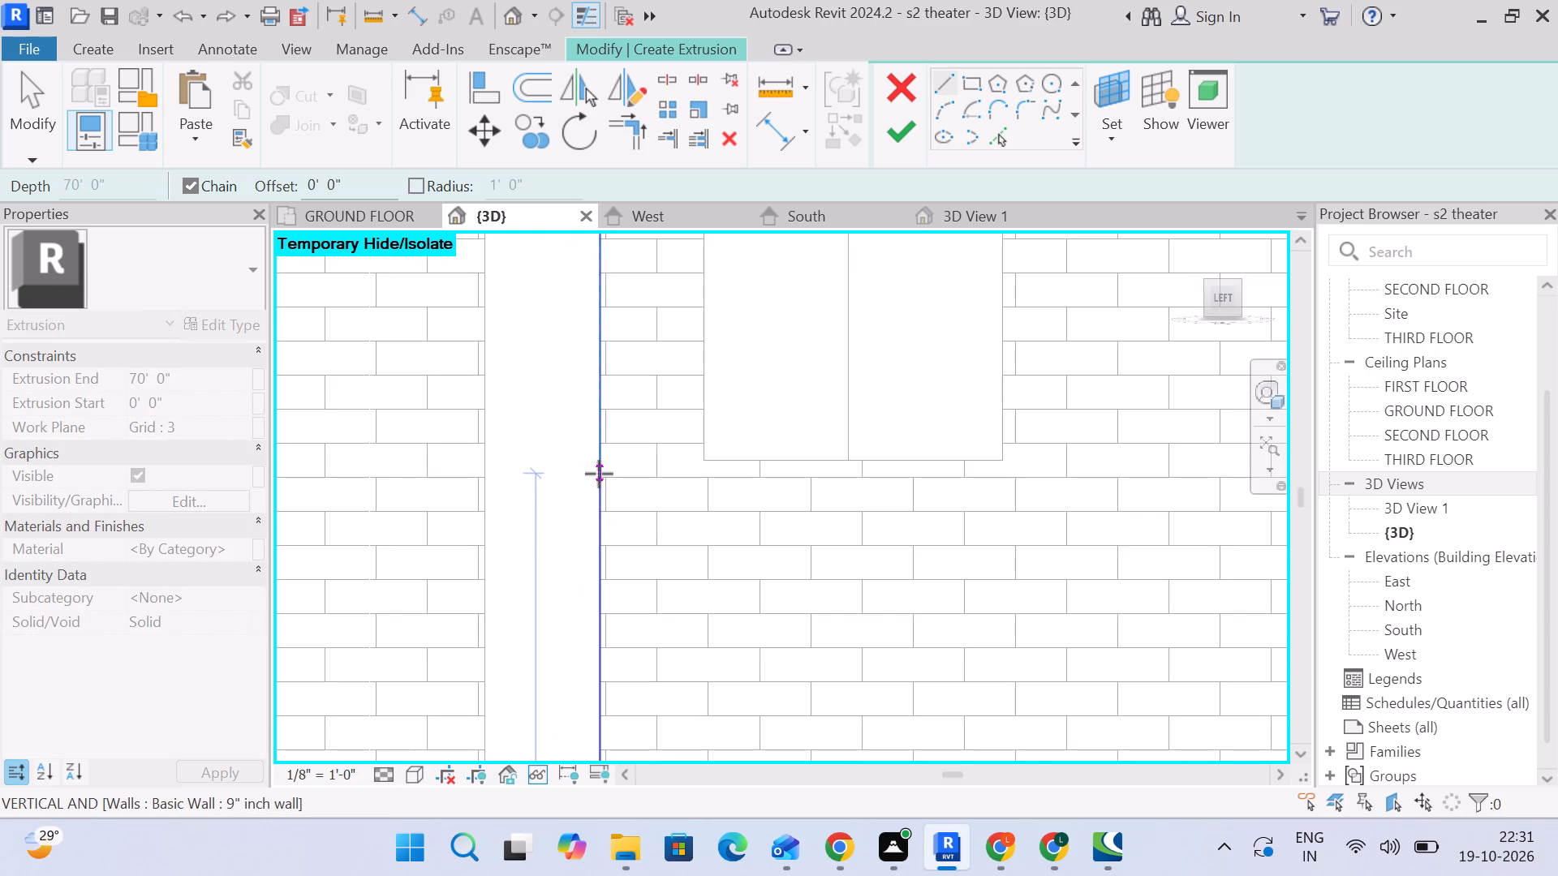
pyautogui.click(596, 478)
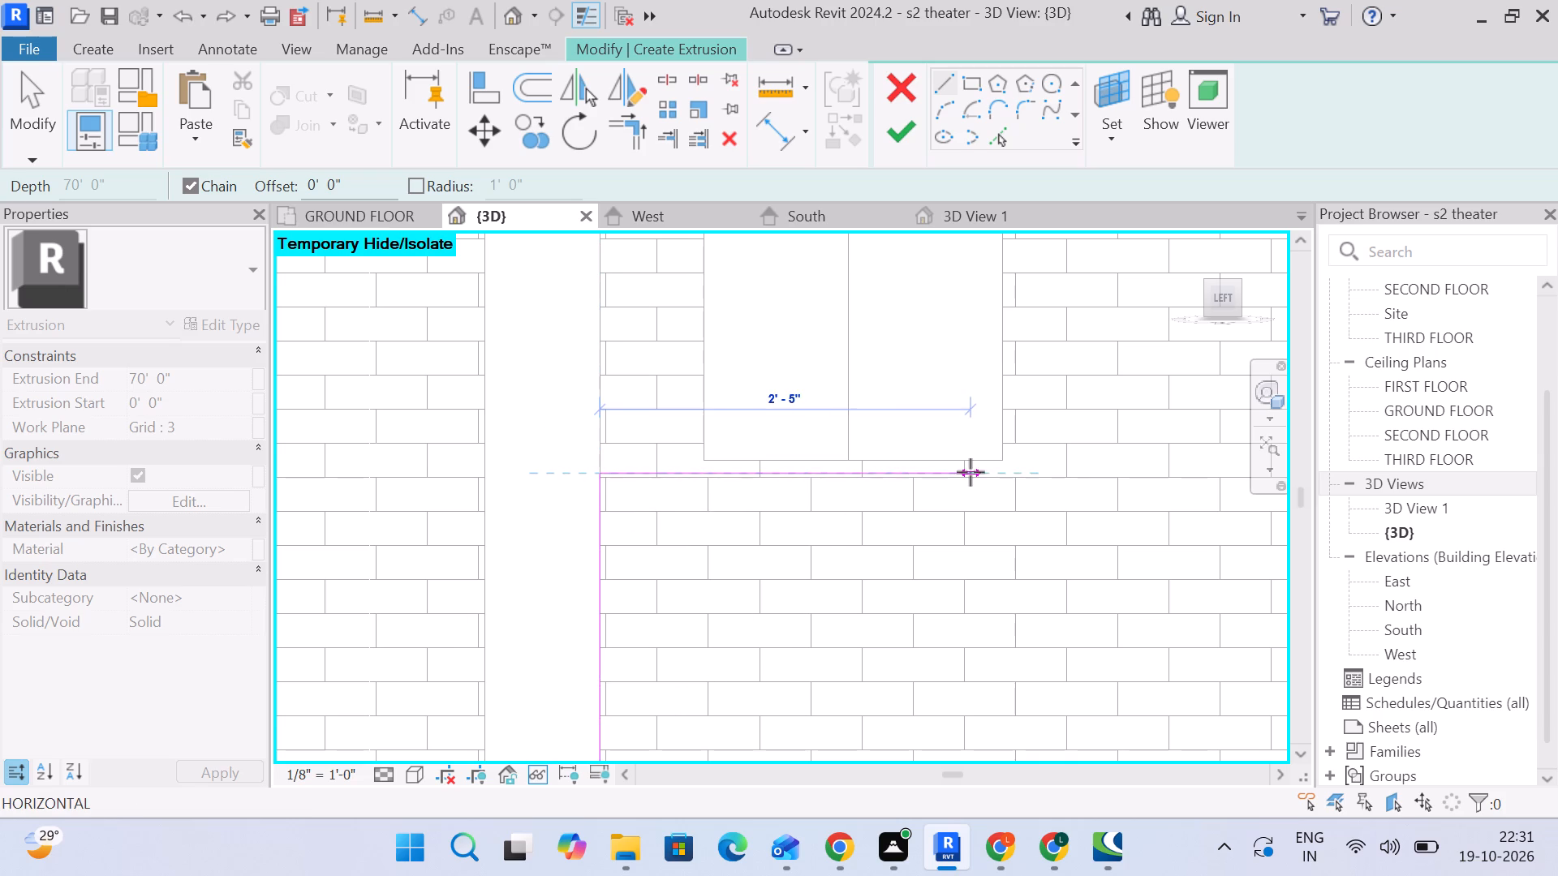
pyautogui.scroll(-3, 971, 472)
pyautogui.moveTo(975, 475); pyautogui.dragTo(820, 444, button='middle')
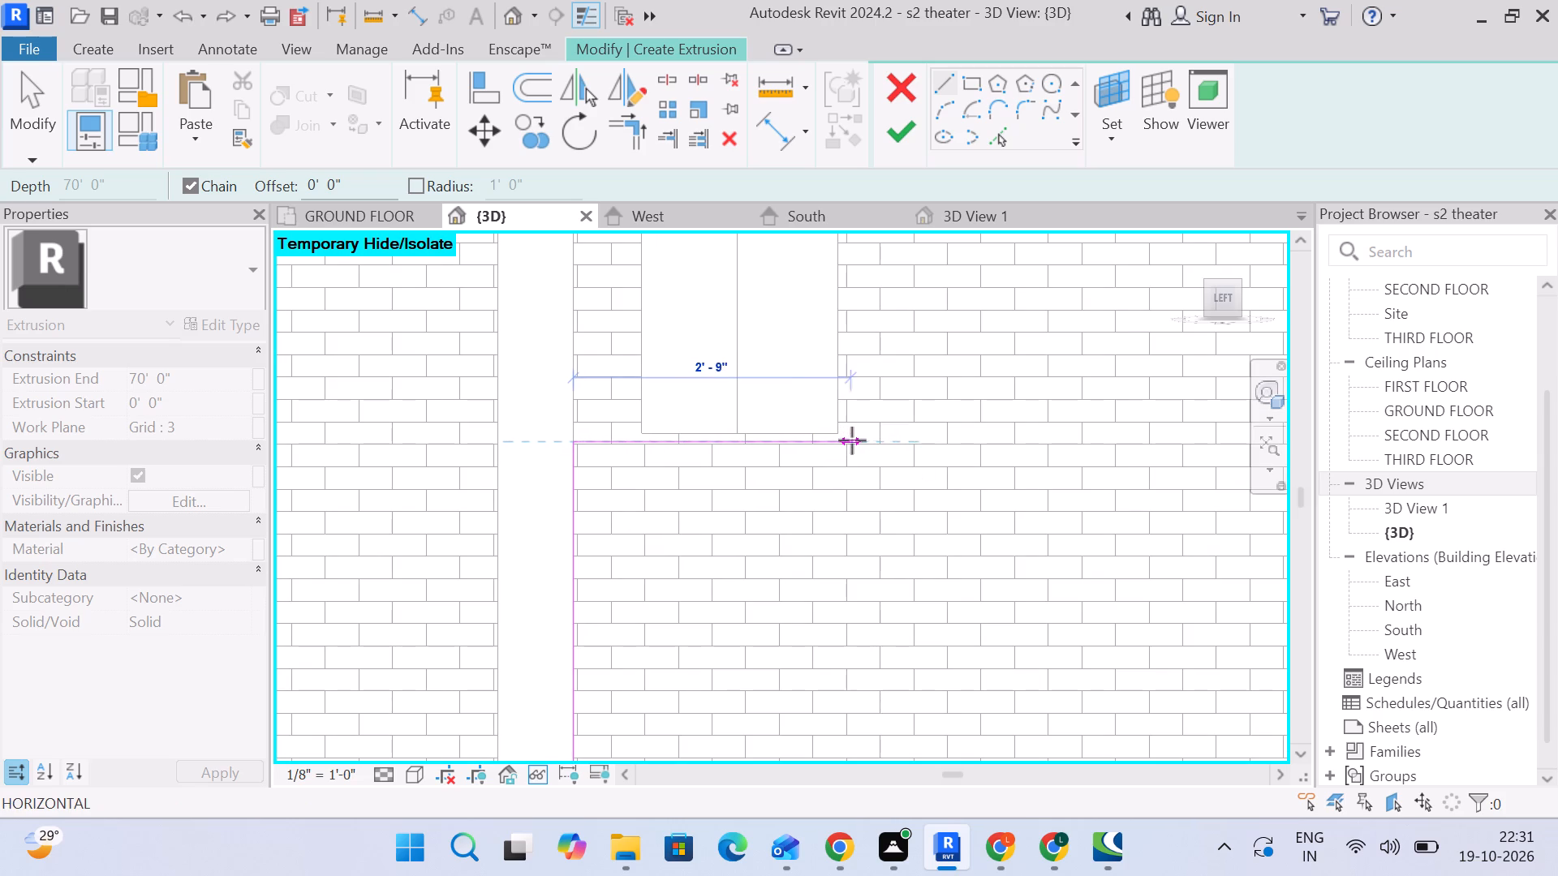
pyautogui.click(851, 440)
pyautogui.scroll(-3, 850, 530)
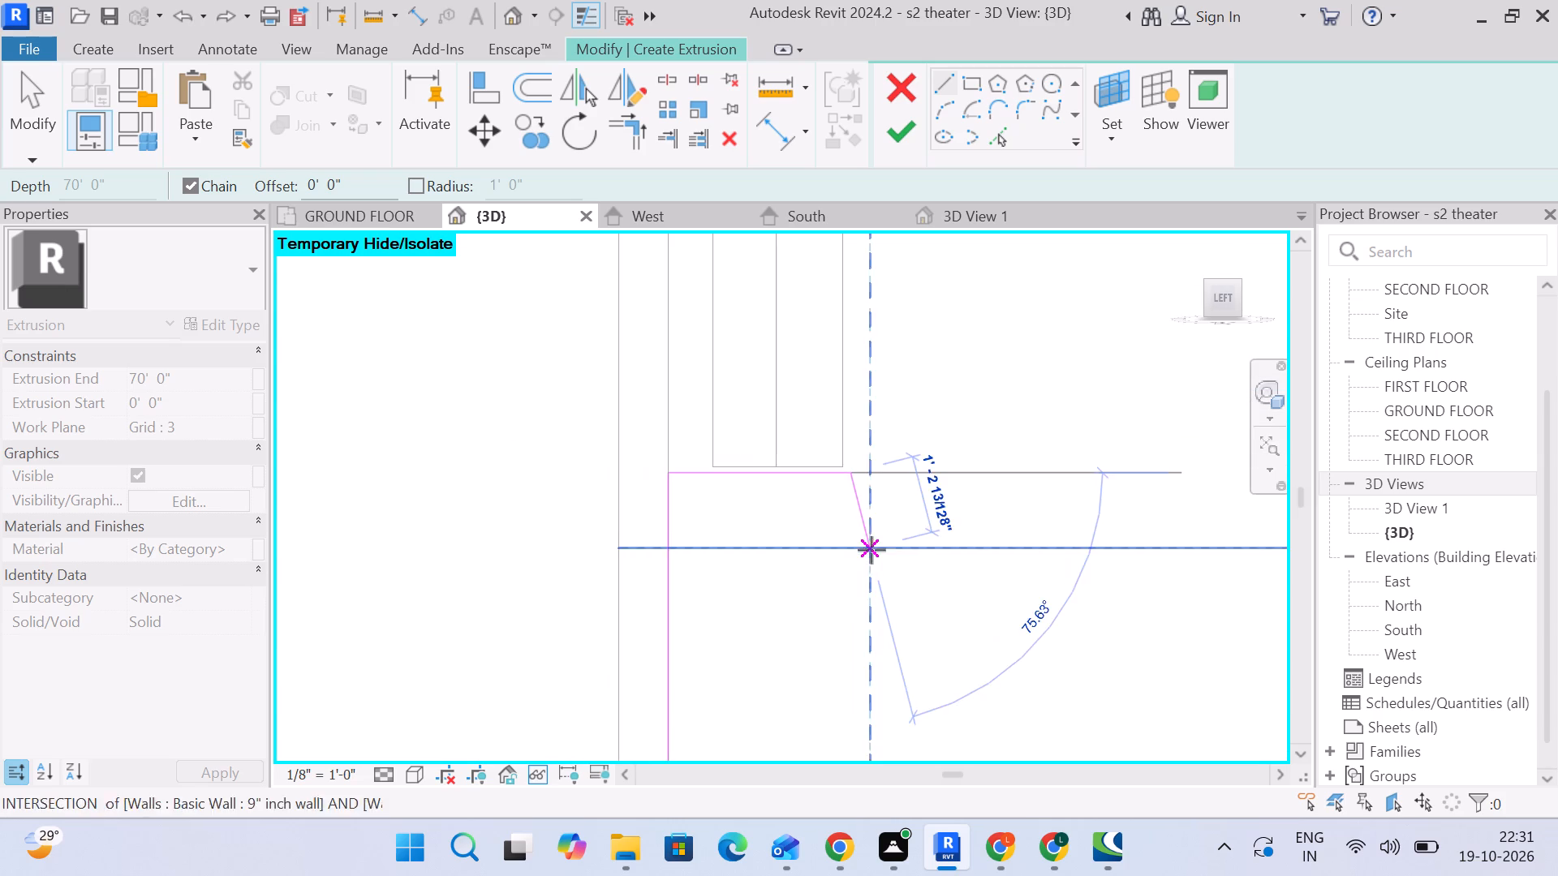
pyautogui.moveTo(872, 550); pyautogui.dragTo(837, 384, button='middle')
pyautogui.press('Escape')
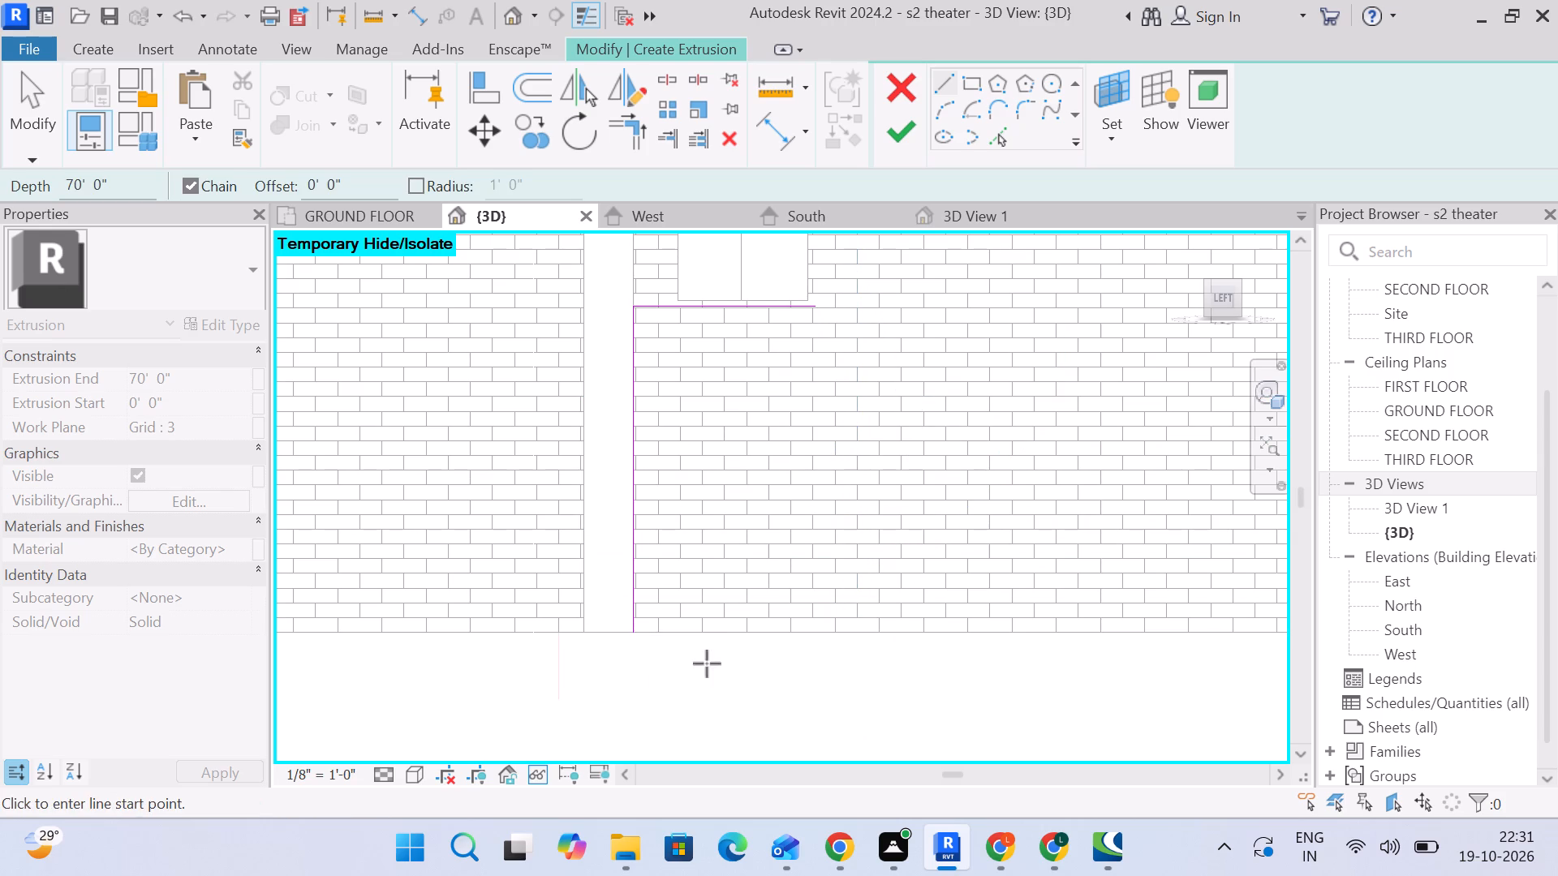
# Sketch the profile's base along the ground-floor line from the wall face in two consecutive segments, about 2' 8 1/2" and 2' 6" long.
pyautogui.click(629, 635)
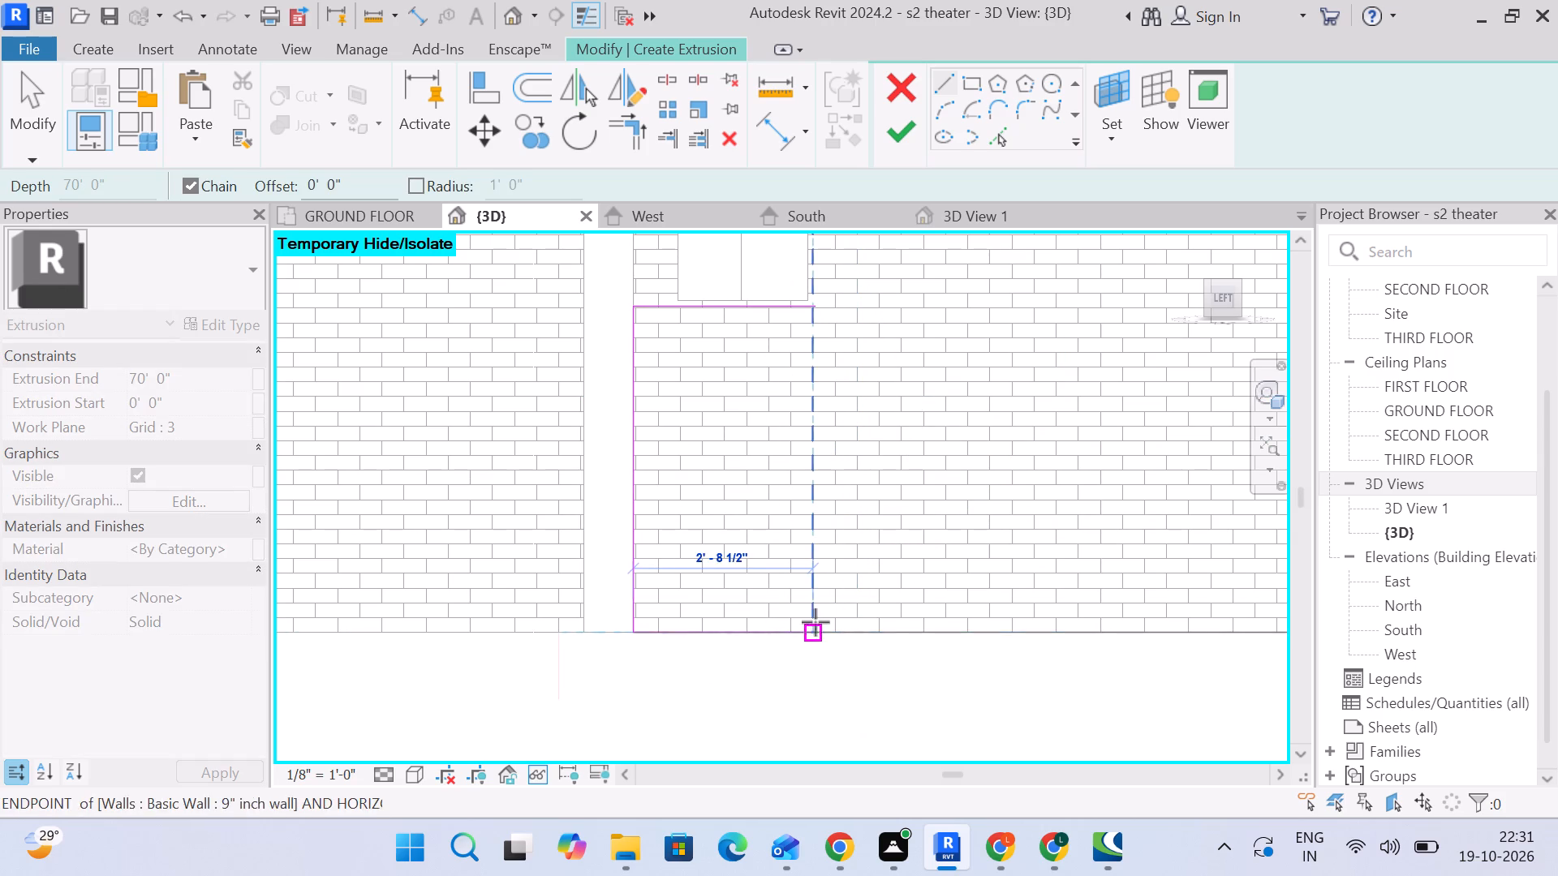
pyautogui.click(814, 622)
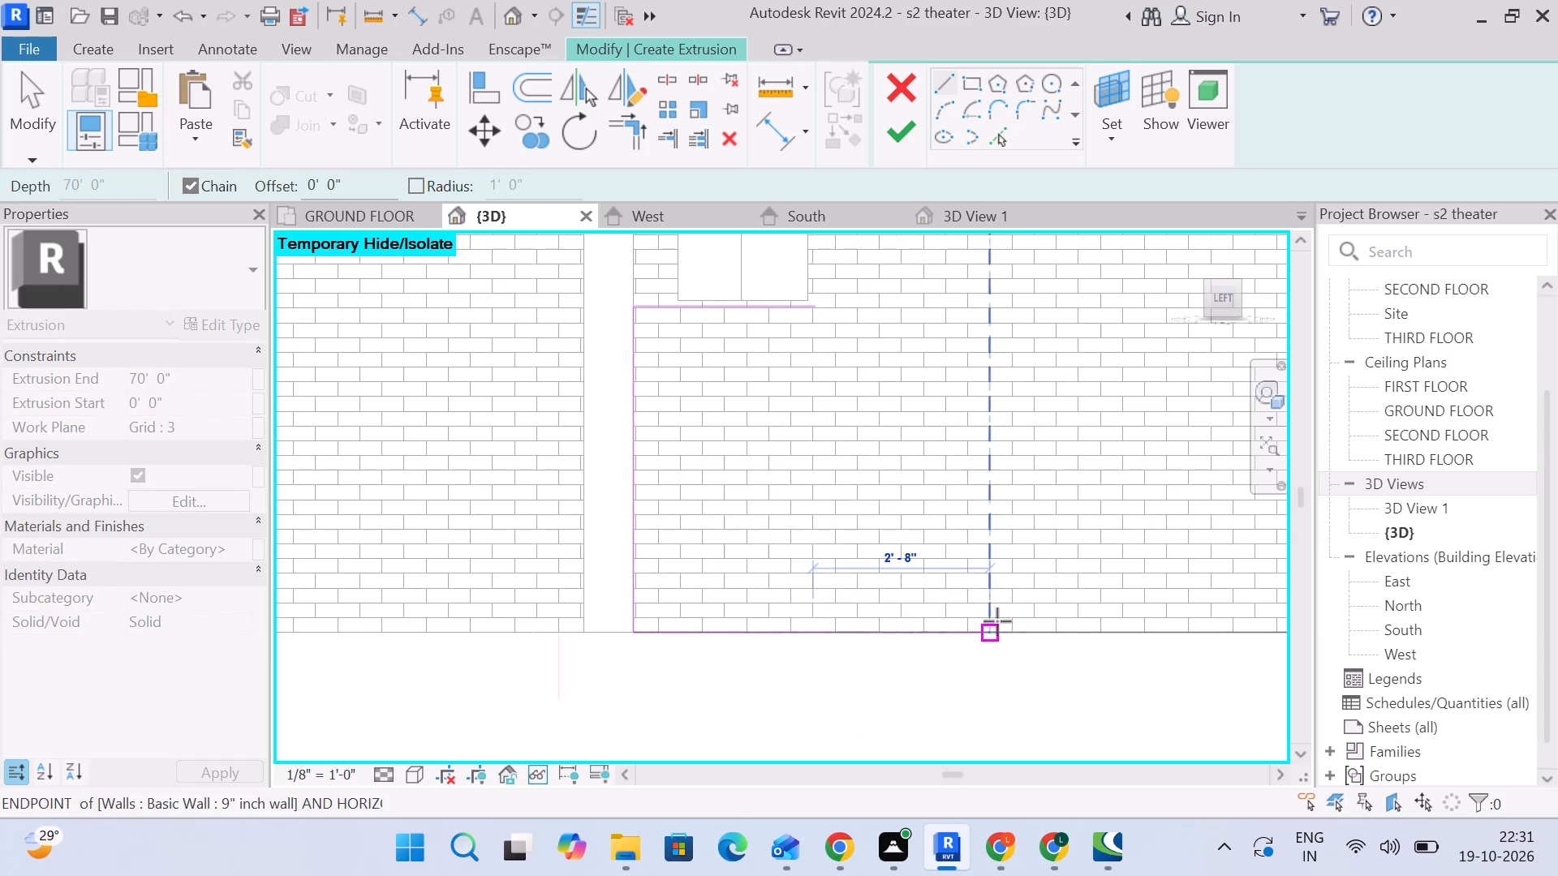
pyautogui.moveTo(997, 621); pyautogui.dragTo(785, 586, button='middle')
pyautogui.scroll(-8, 790, 582)
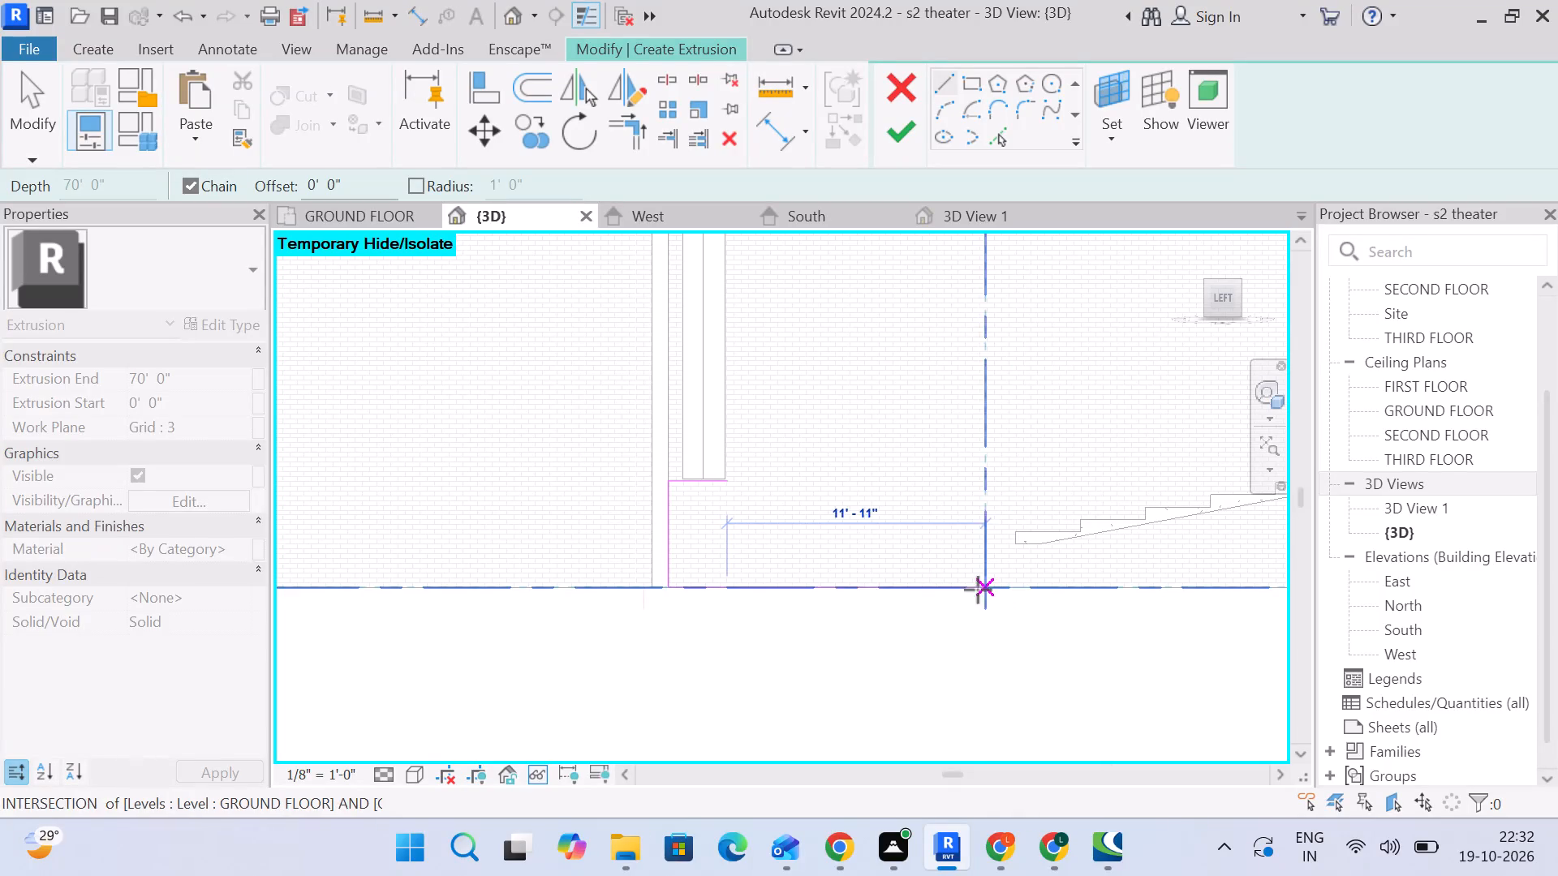
pyautogui.click(780, 591)
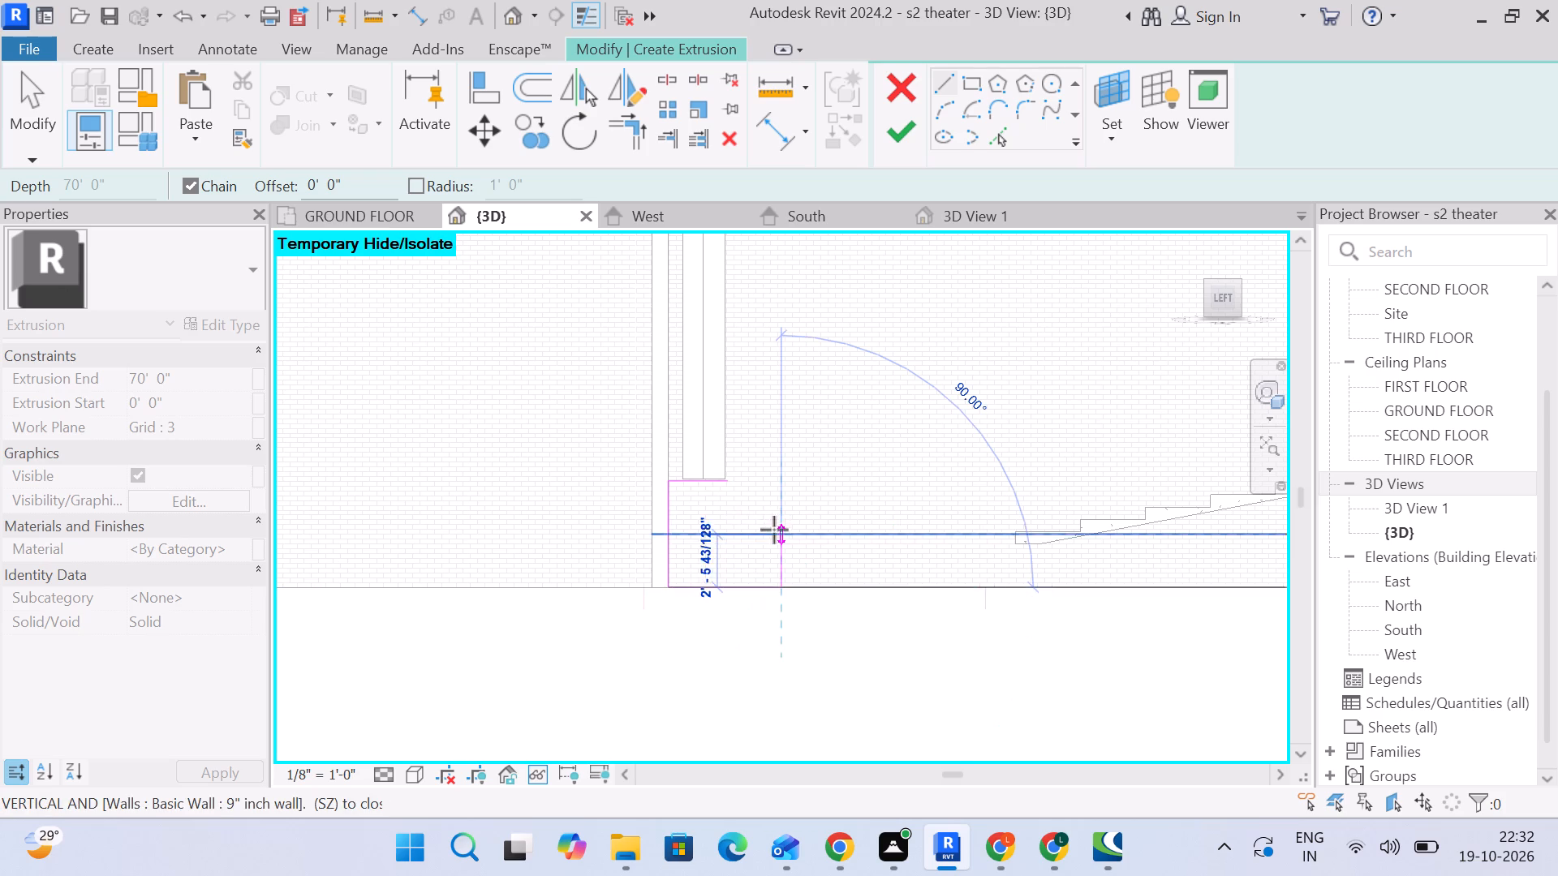
# Close the profile with a vertical front line about 3' 6" high and a sloping line to the top line's end, and finish the extrusion.
pyautogui.scroll(5, 785, 506)
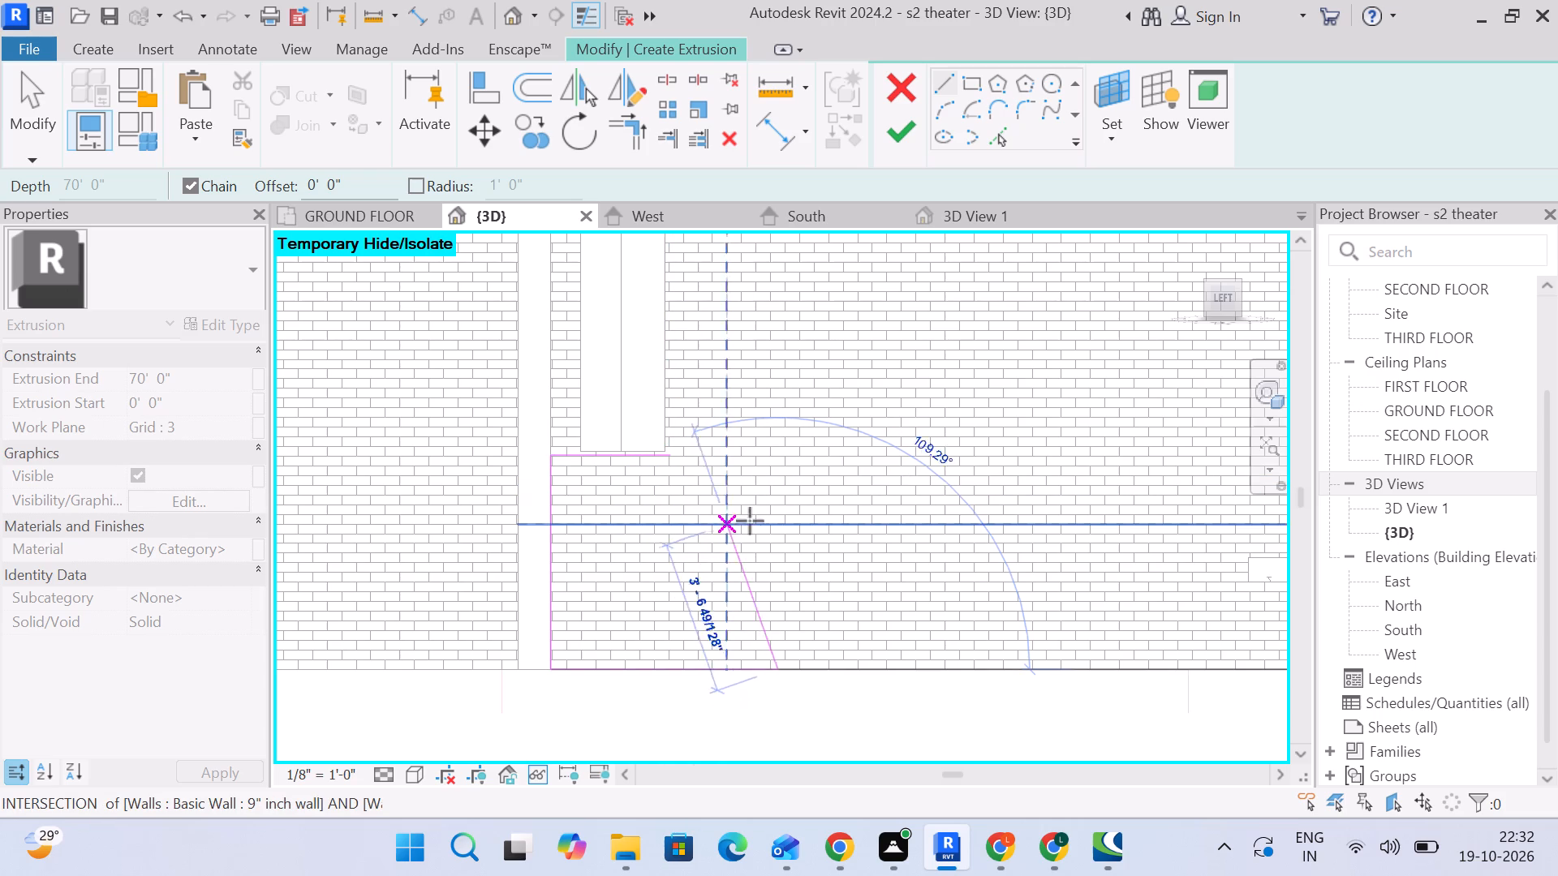
pyautogui.scroll(-4, 798, 518)
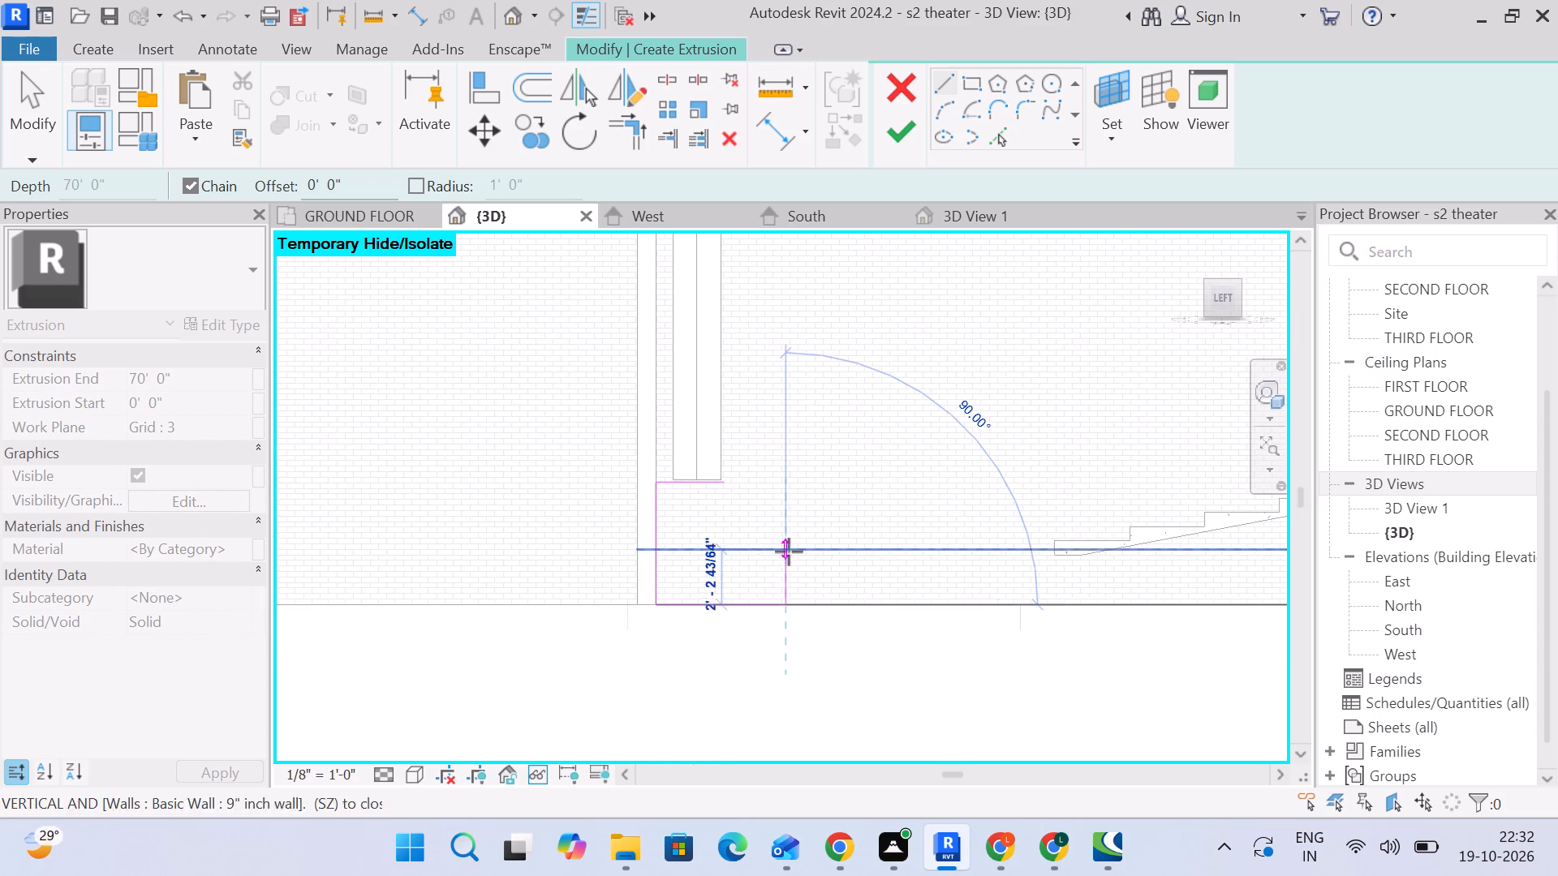
pyautogui.scroll(3, 793, 513)
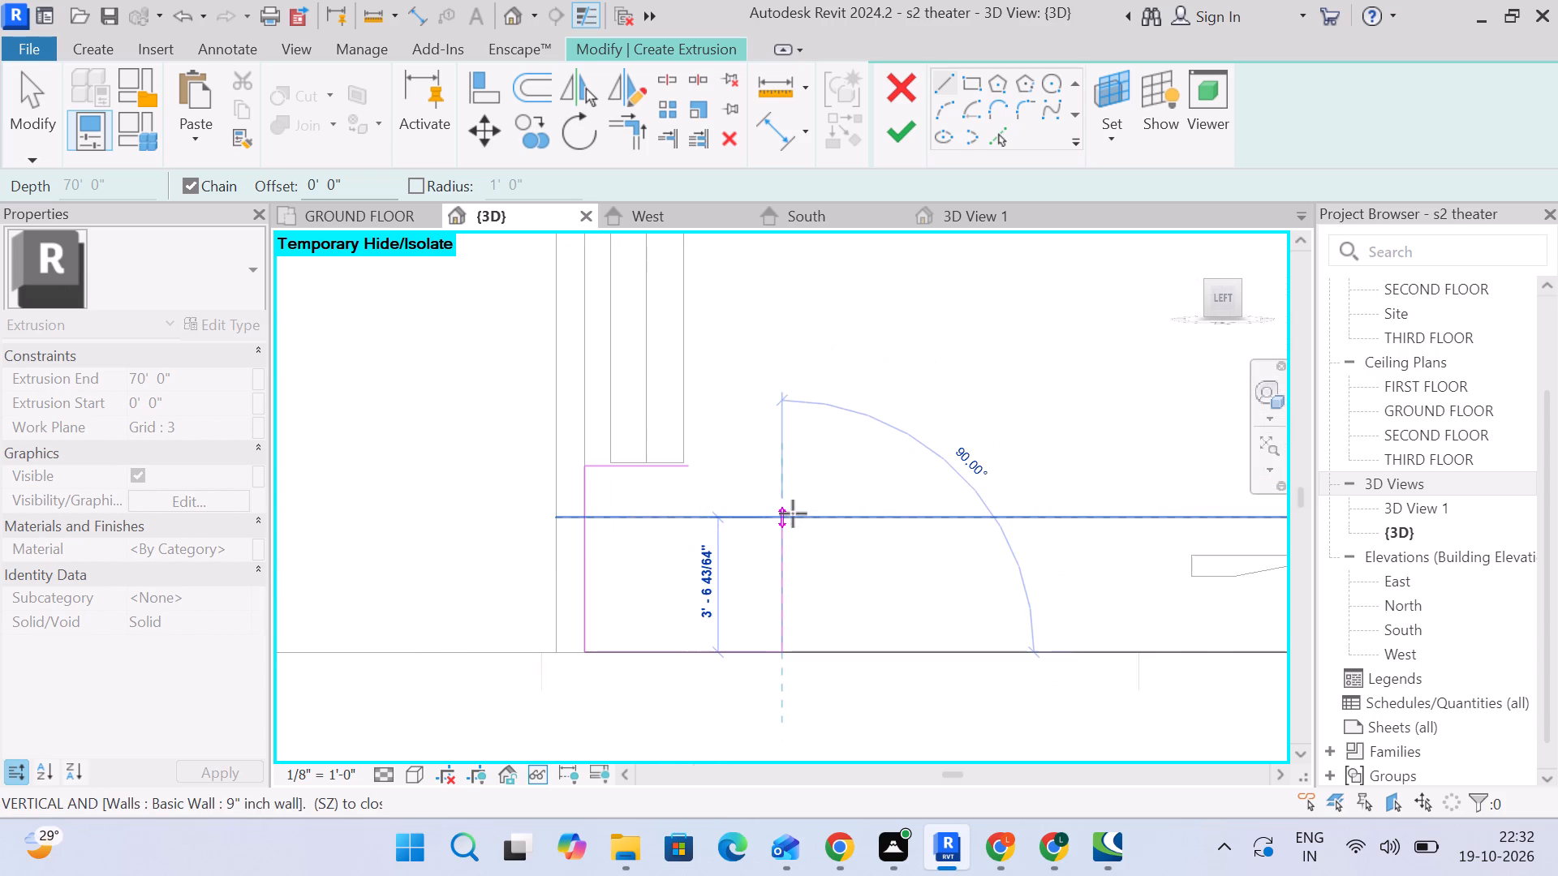
pyautogui.scroll(5, 793, 516)
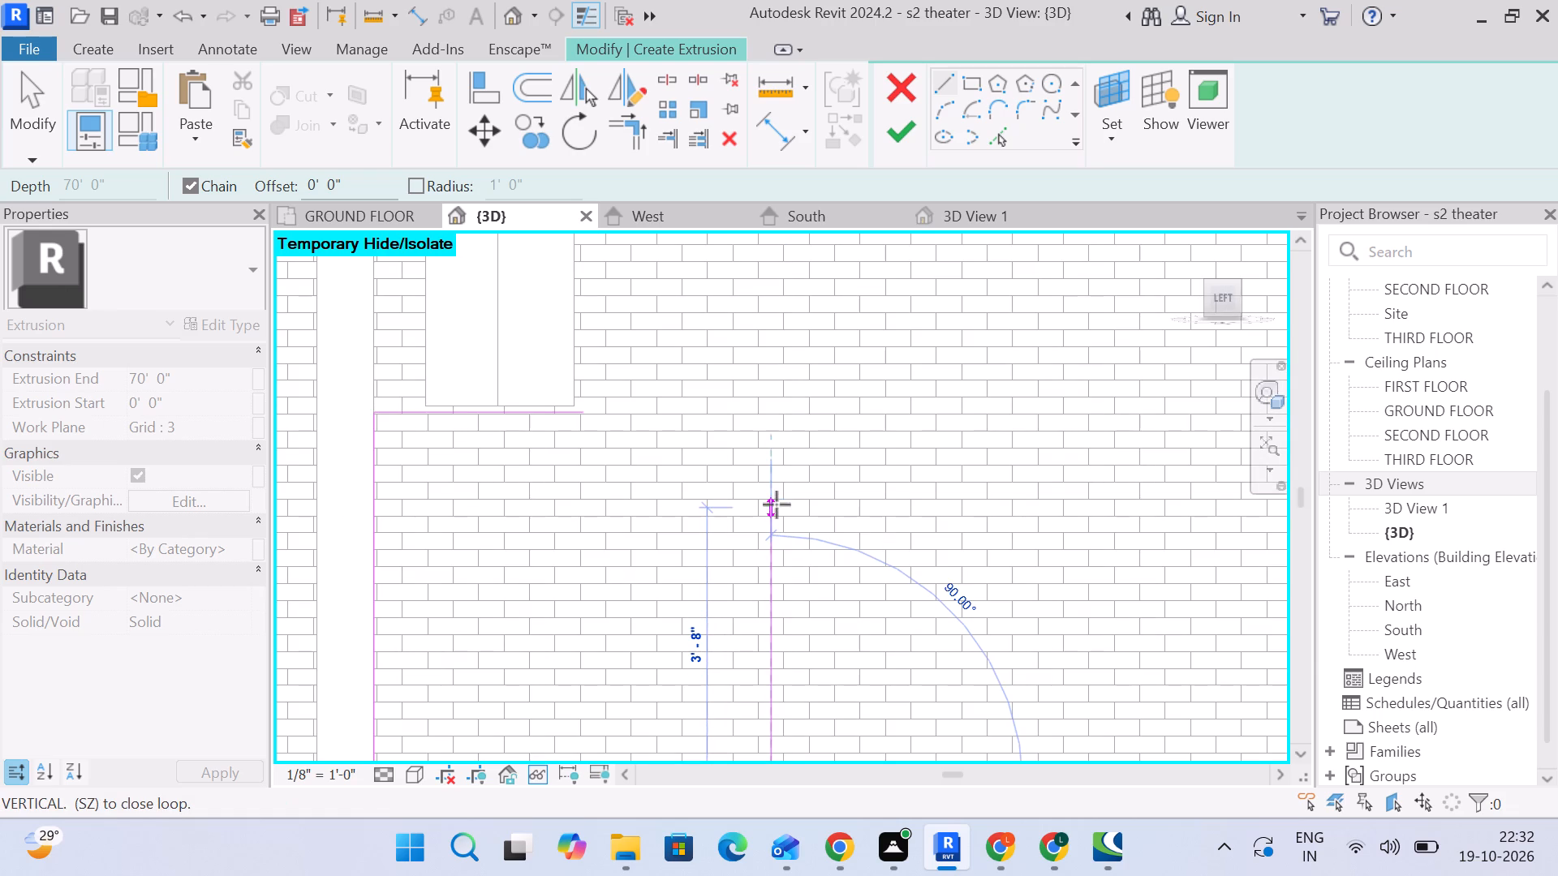
pyautogui.click(775, 519)
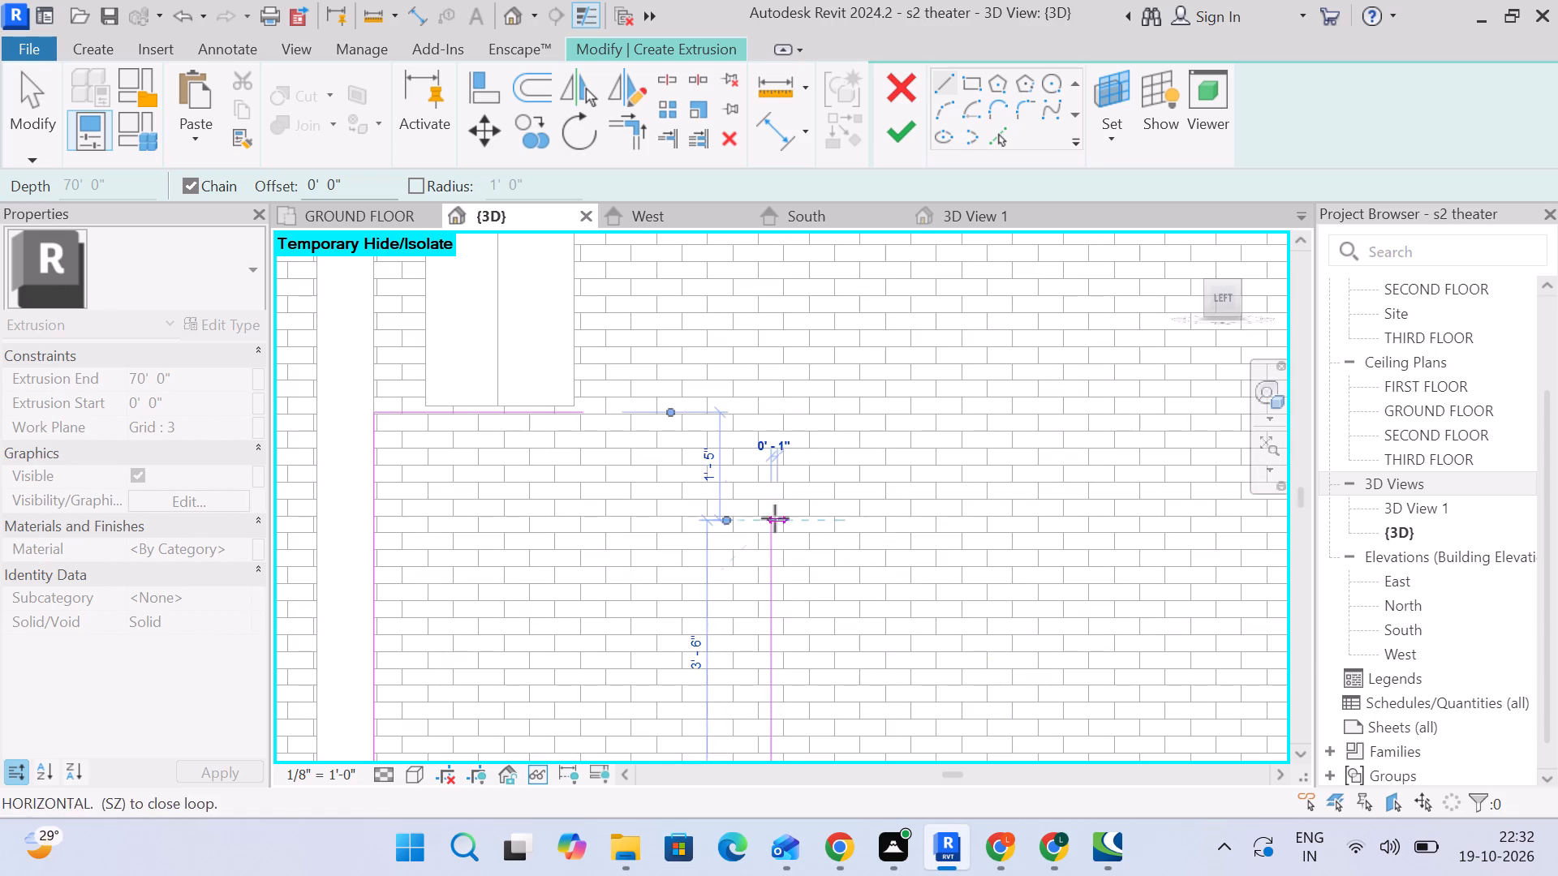
pyautogui.click(584, 418)
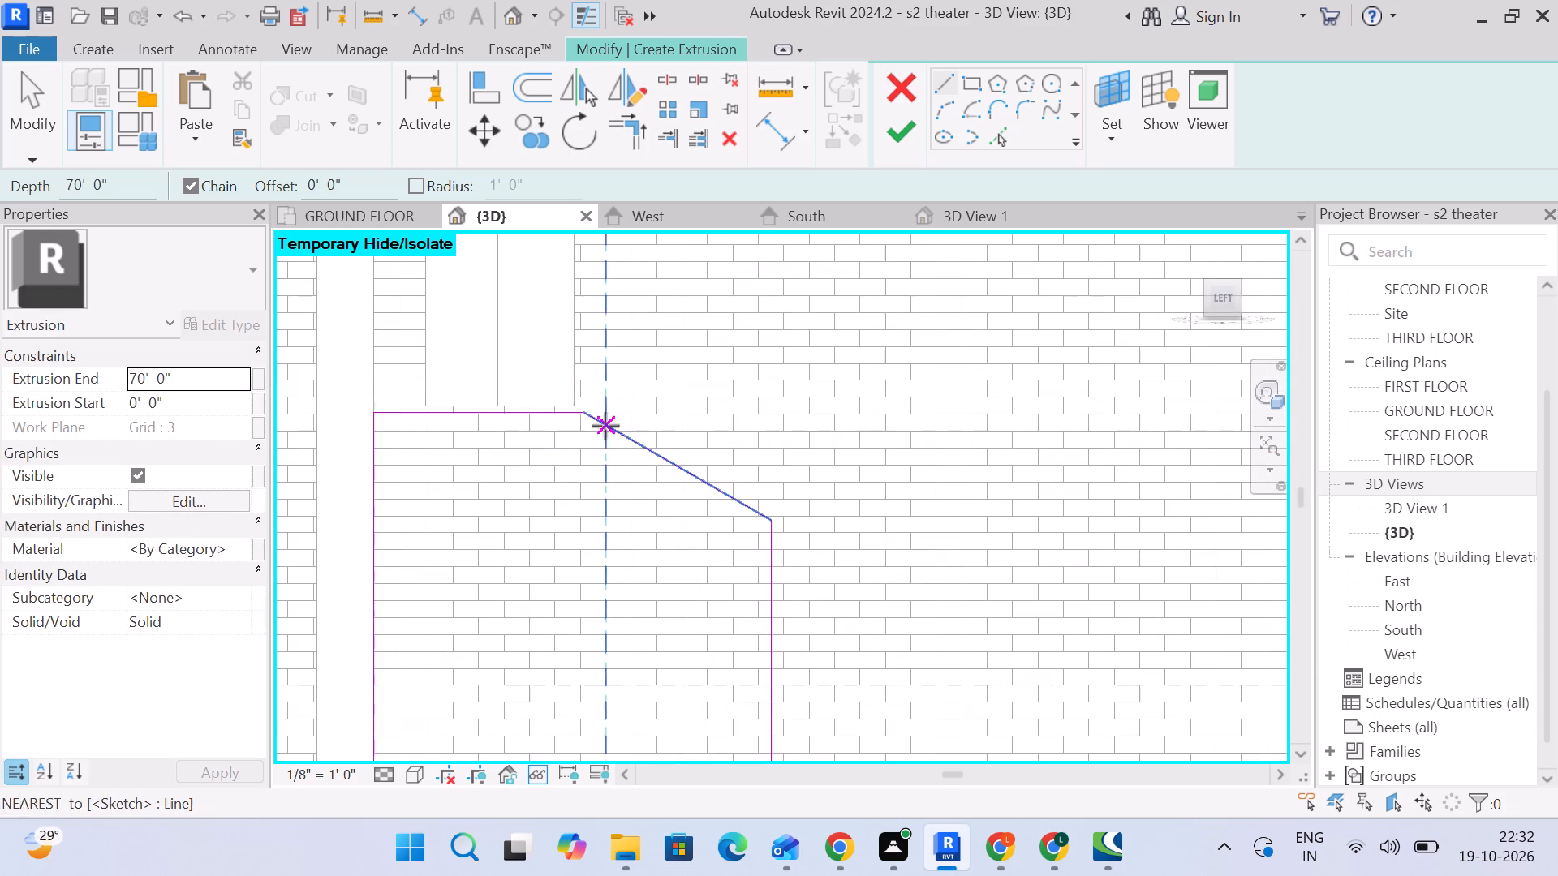
pyautogui.scroll(-11, 606, 427)
pyautogui.press('Escape')
pyautogui.scroll(-5, 612, 445)
pyautogui.press('Escape')
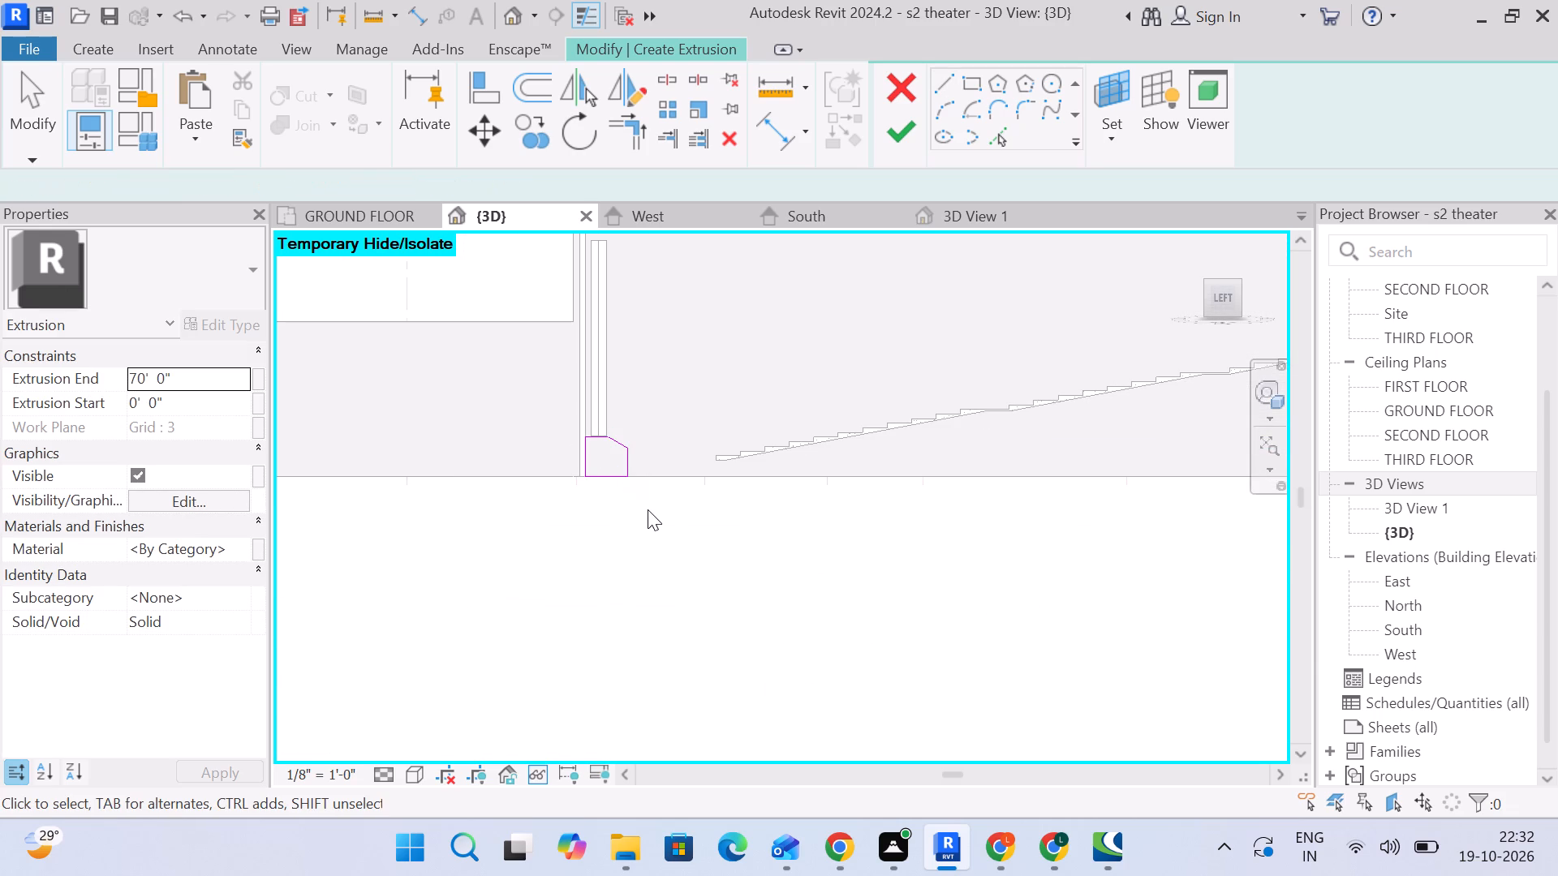
pyautogui.scroll(-4, 648, 509)
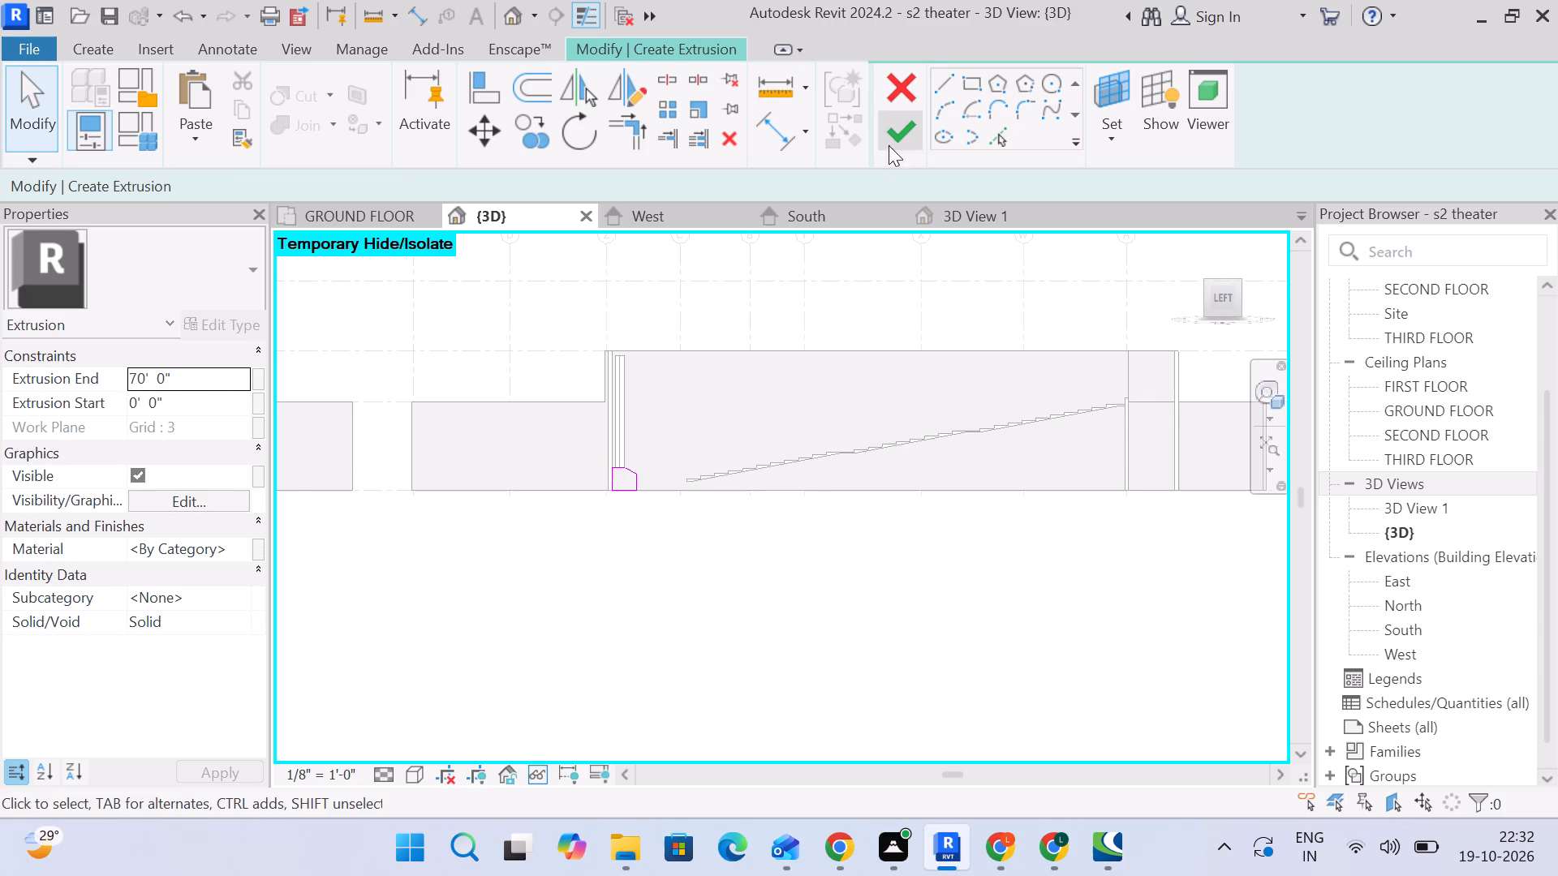
pyautogui.click(908, 135)
# Pull the extrusion's overshooting end back to the side wall's inner face, making Extrusion End 60' 4 1/2".
pyautogui.scroll(-4, 650, 598)
pyautogui.moveTo(756, 600); pyautogui.dragTo(669, 543, button='middle')
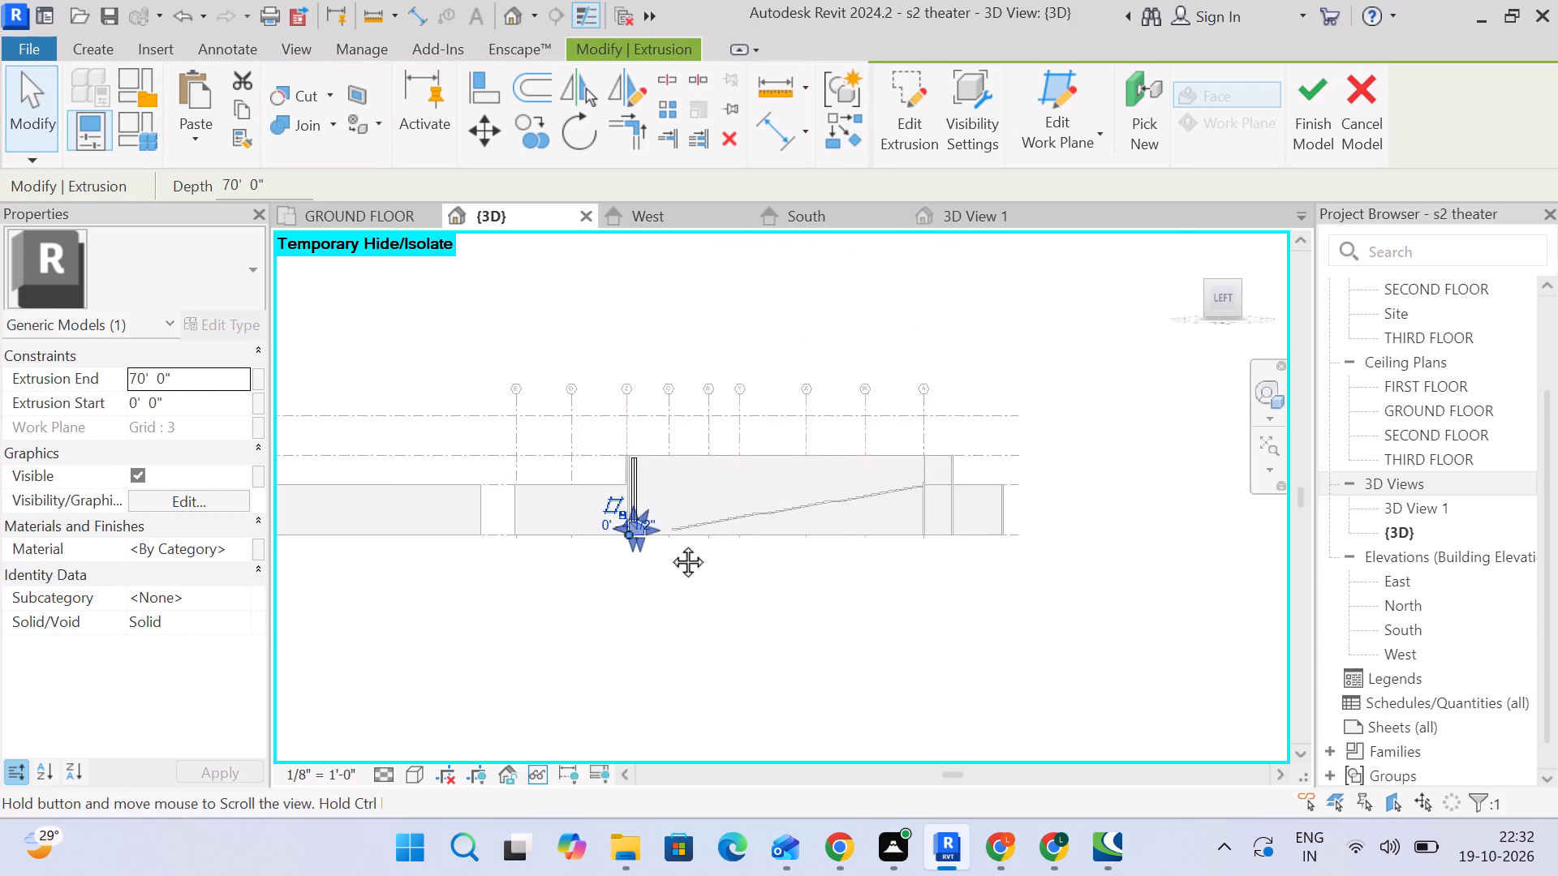
pyautogui.moveTo(669, 543); pyautogui.dragTo(660, 535, button='middle')
pyautogui.click(1223, 279)
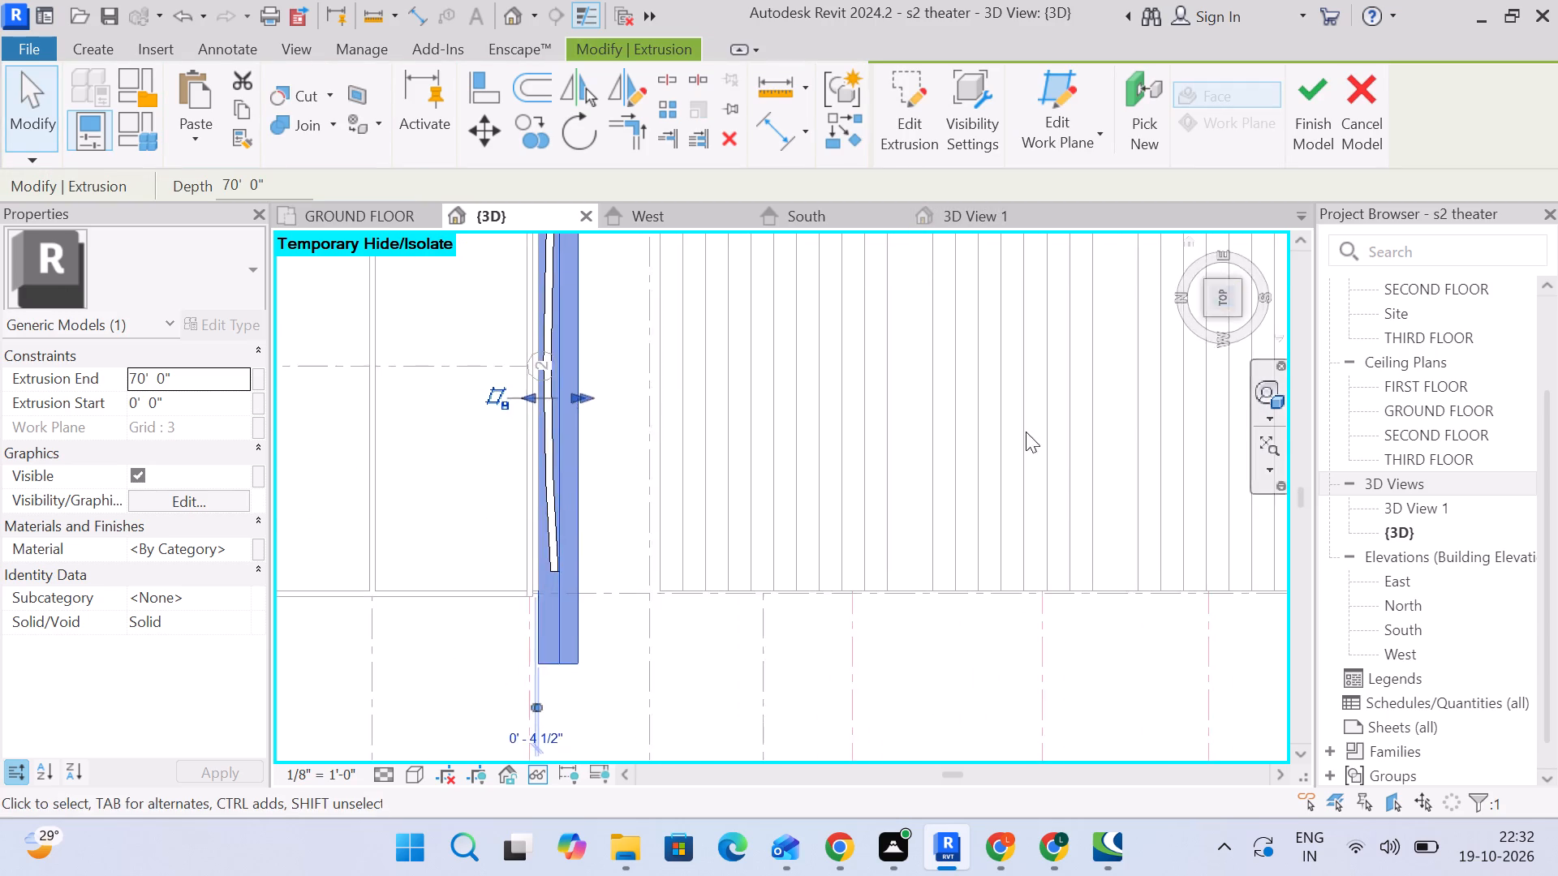
pyautogui.scroll(-3, 767, 522)
pyautogui.moveTo(803, 557); pyautogui.dragTo(777, 475, button='middle')
pyautogui.scroll(4, 747, 614)
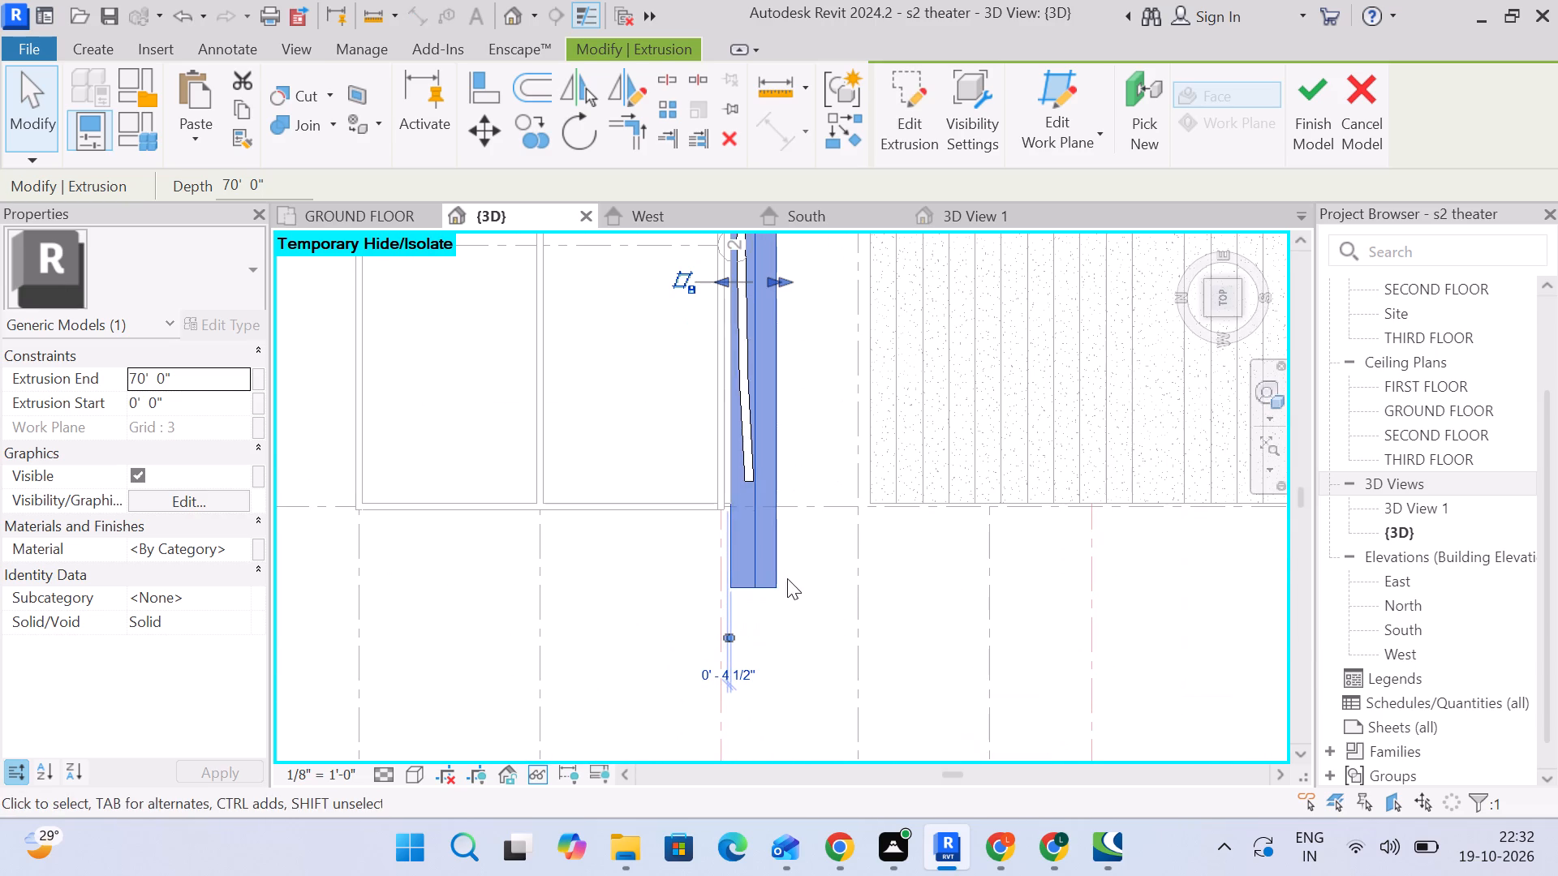
pyautogui.click(783, 576)
pyautogui.click(772, 576)
pyautogui.scroll(-3, 795, 593)
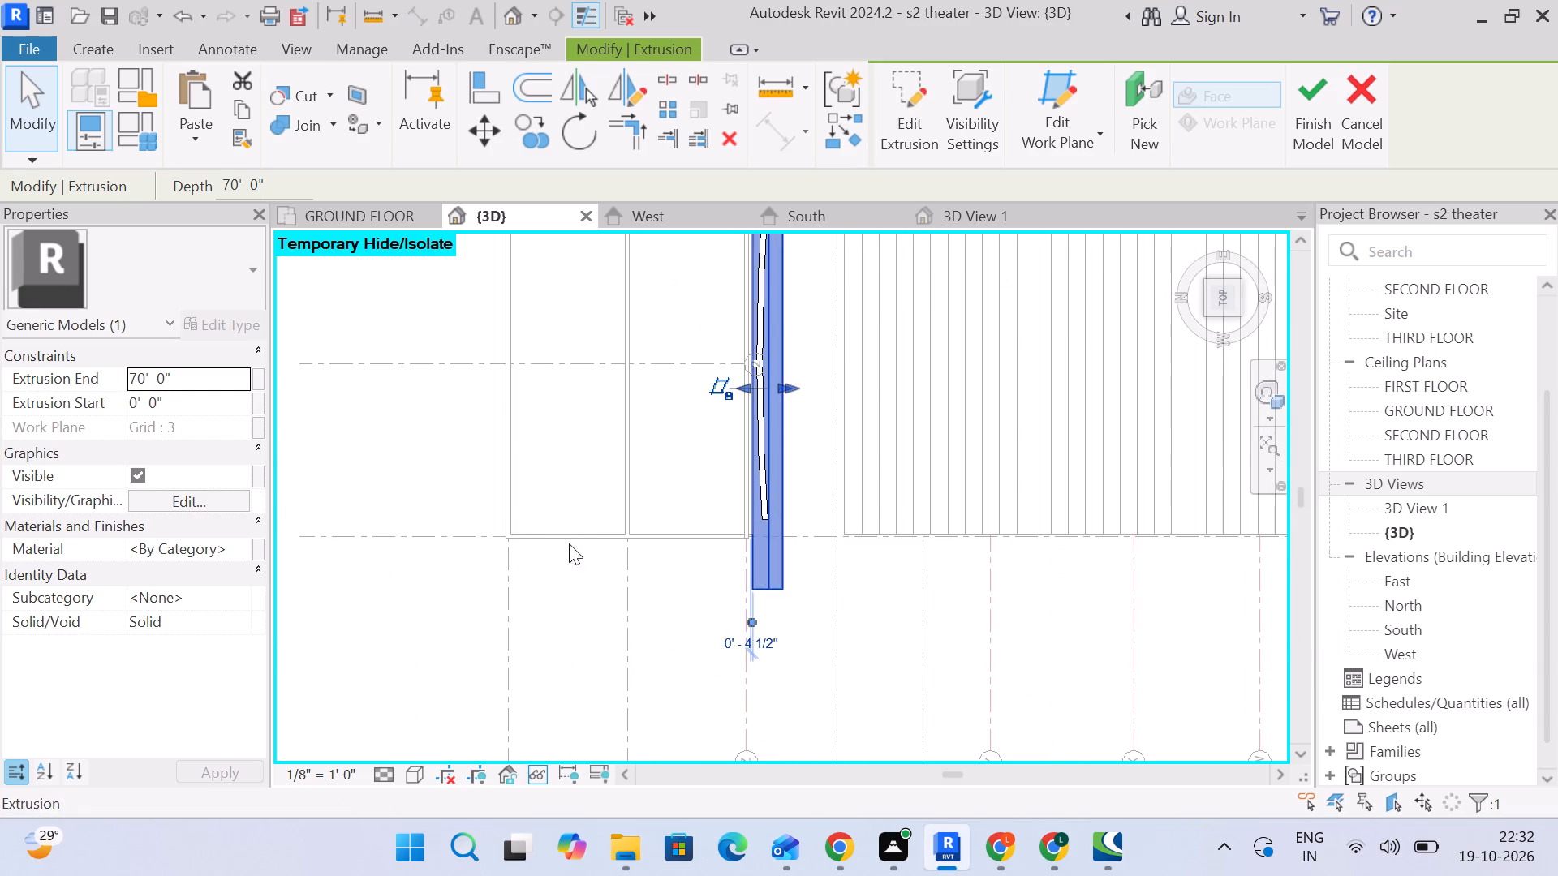
pyautogui.scroll(-4, 837, 539)
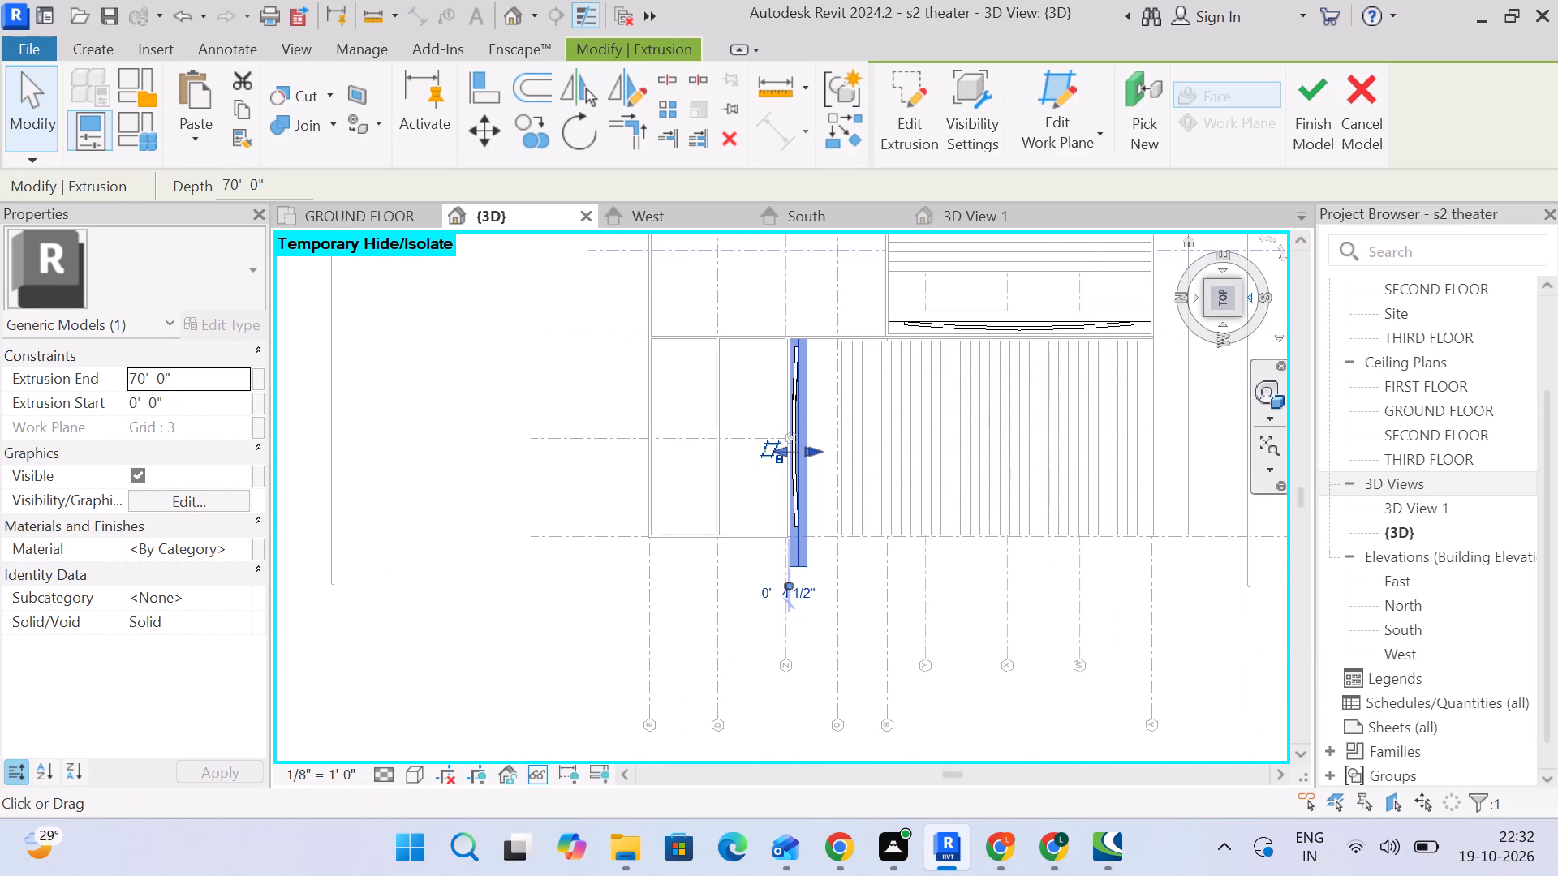
pyautogui.click(1249, 301)
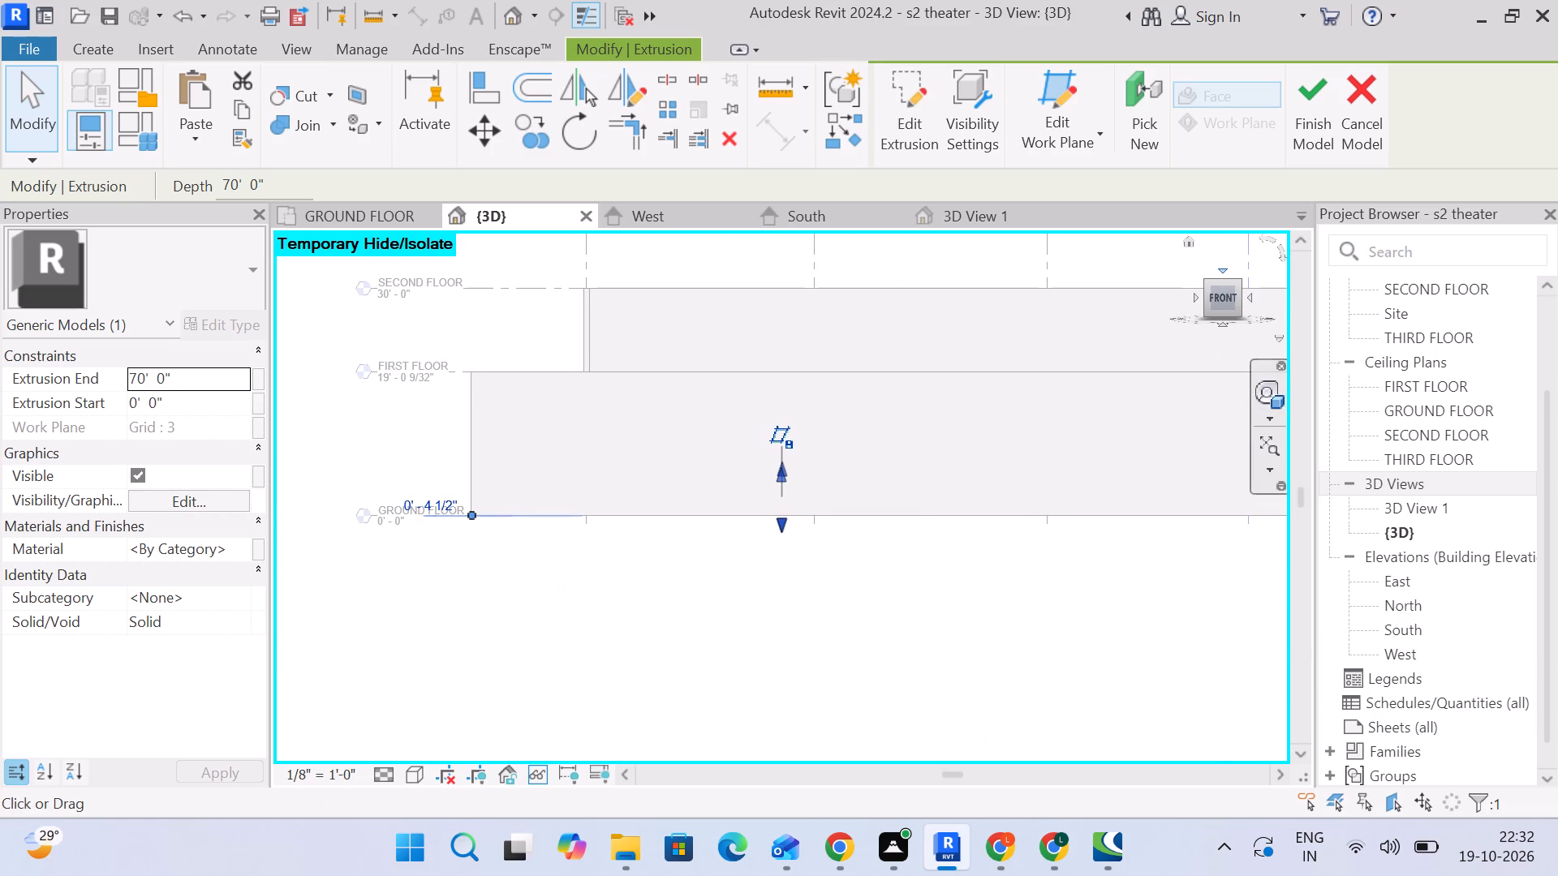
pyautogui.click(1224, 270)
pyautogui.click(542, 560)
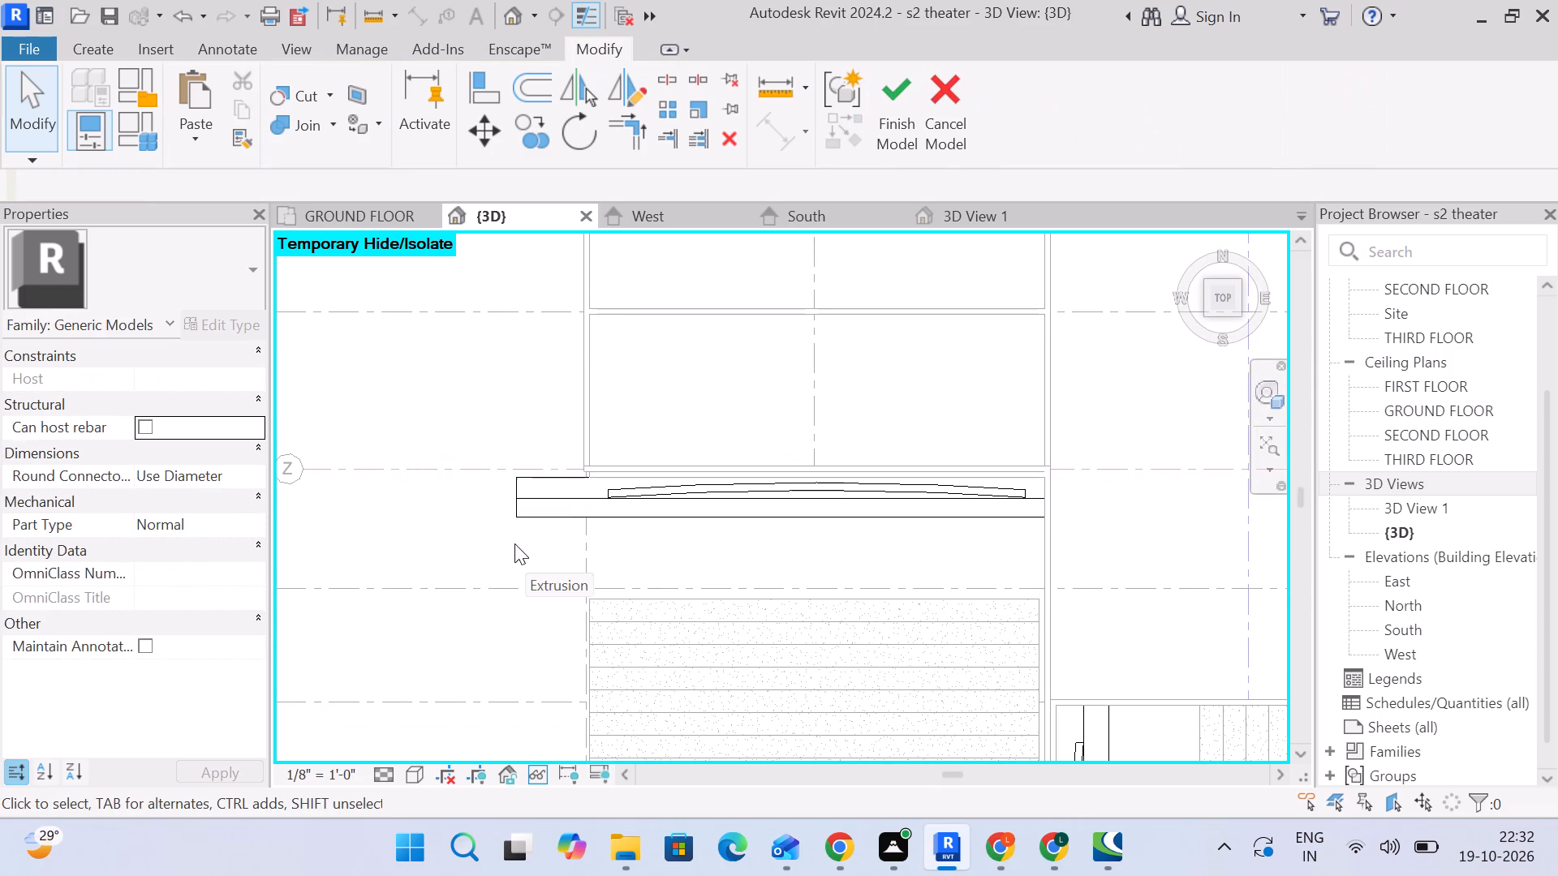
pyautogui.click(532, 513)
pyautogui.moveTo(507, 498); pyautogui.dragTo(593, 496)
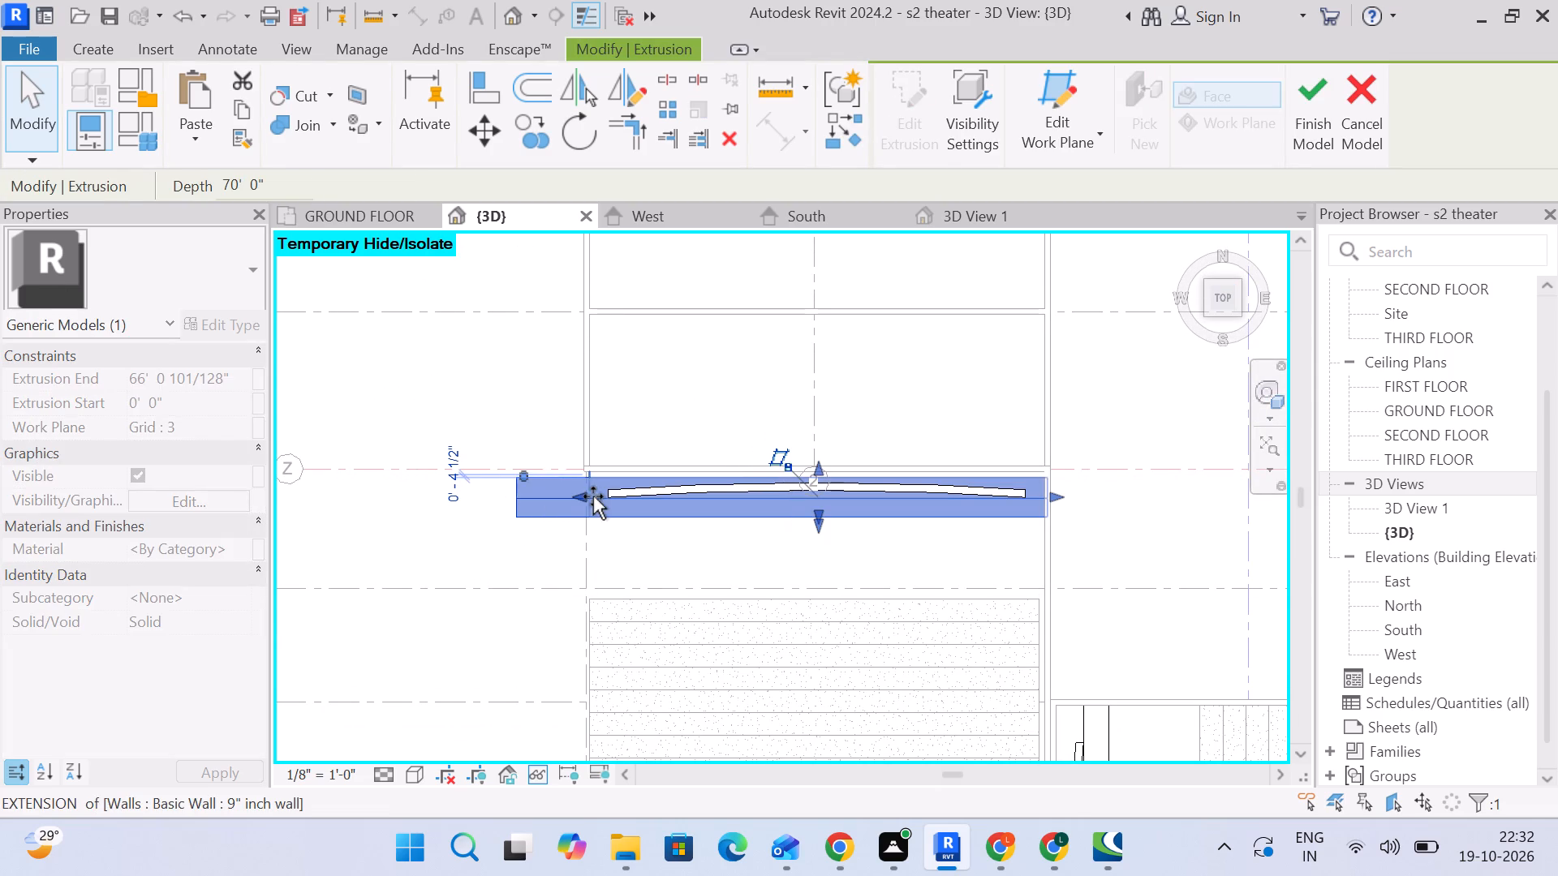
pyautogui.moveTo(593, 496); pyautogui.dragTo(596, 495)
pyautogui.scroll(14, 579, 495)
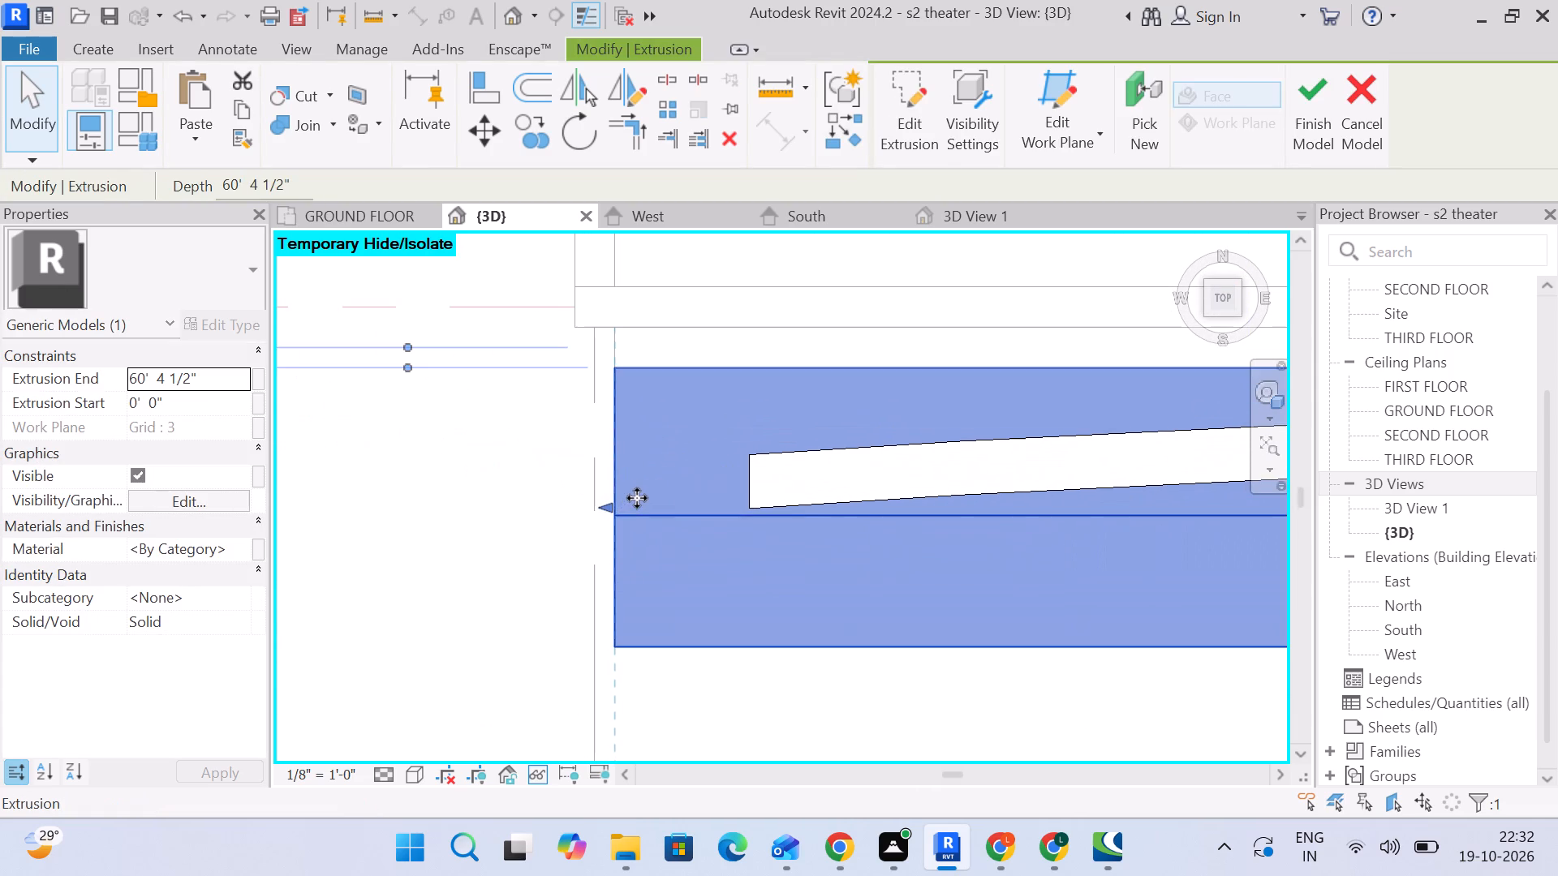
pyautogui.scroll(-11, 637, 498)
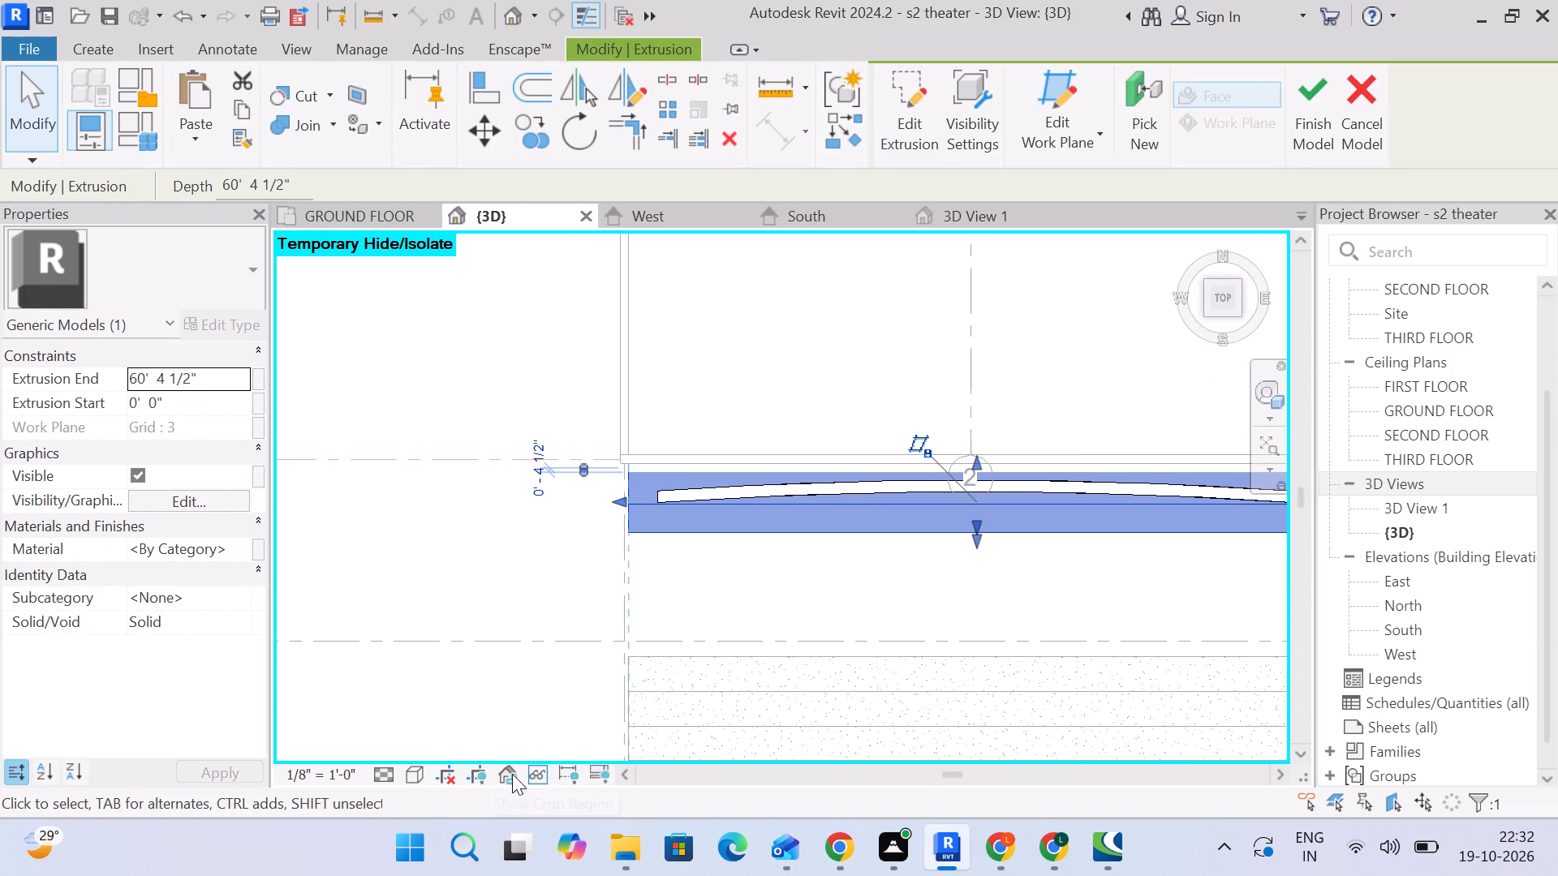
# Reset the temporary hide/isolate in the 3D view.
pyautogui.click(523, 772)
pyautogui.click(532, 775)
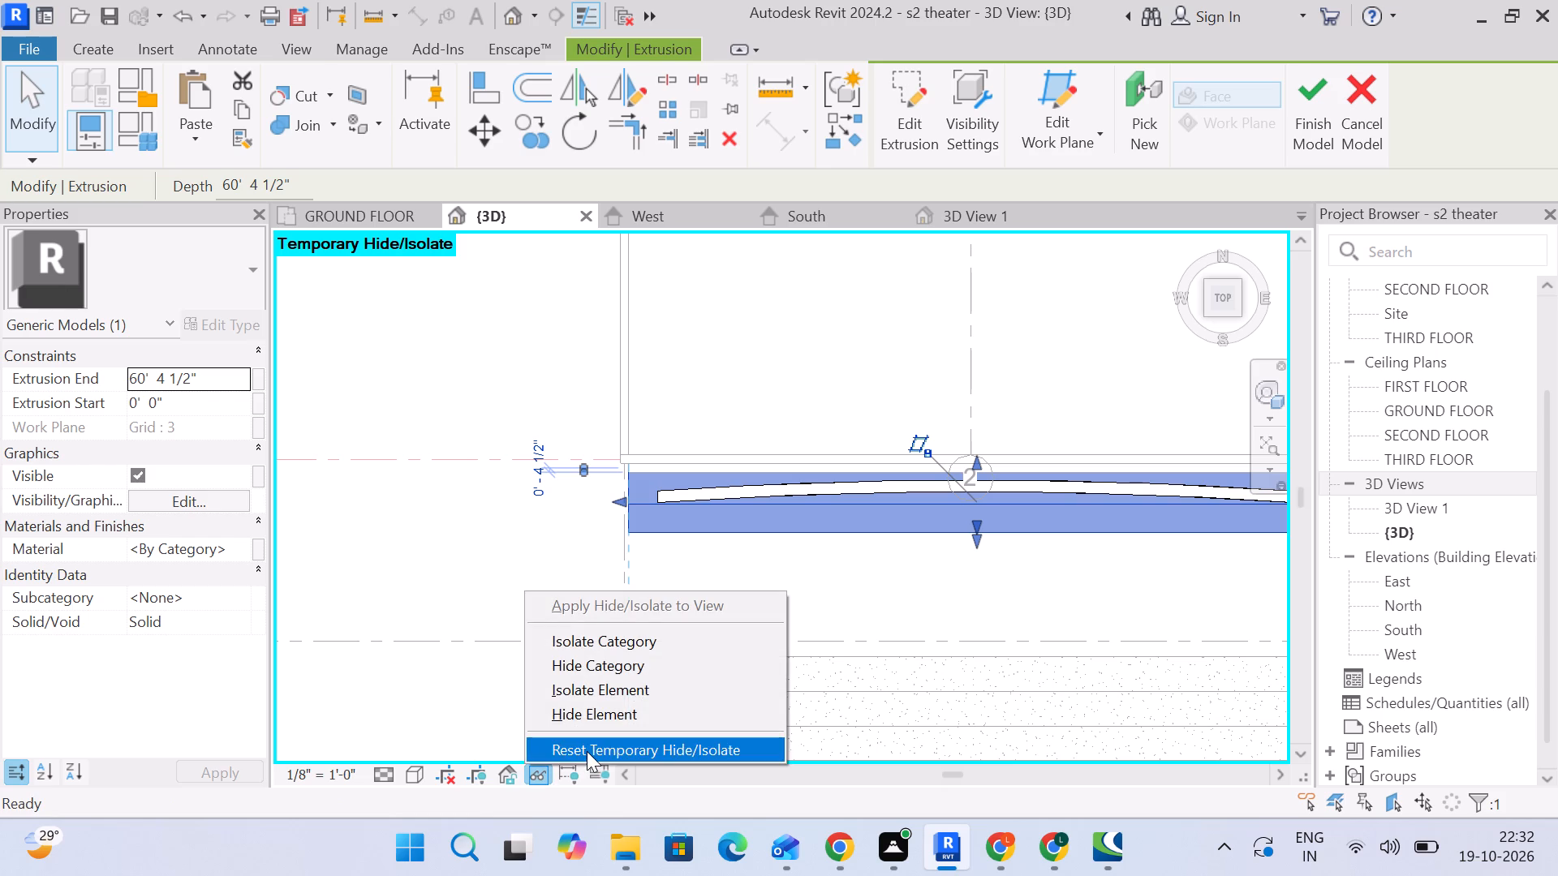
pyautogui.click(587, 751)
pyautogui.click(548, 559)
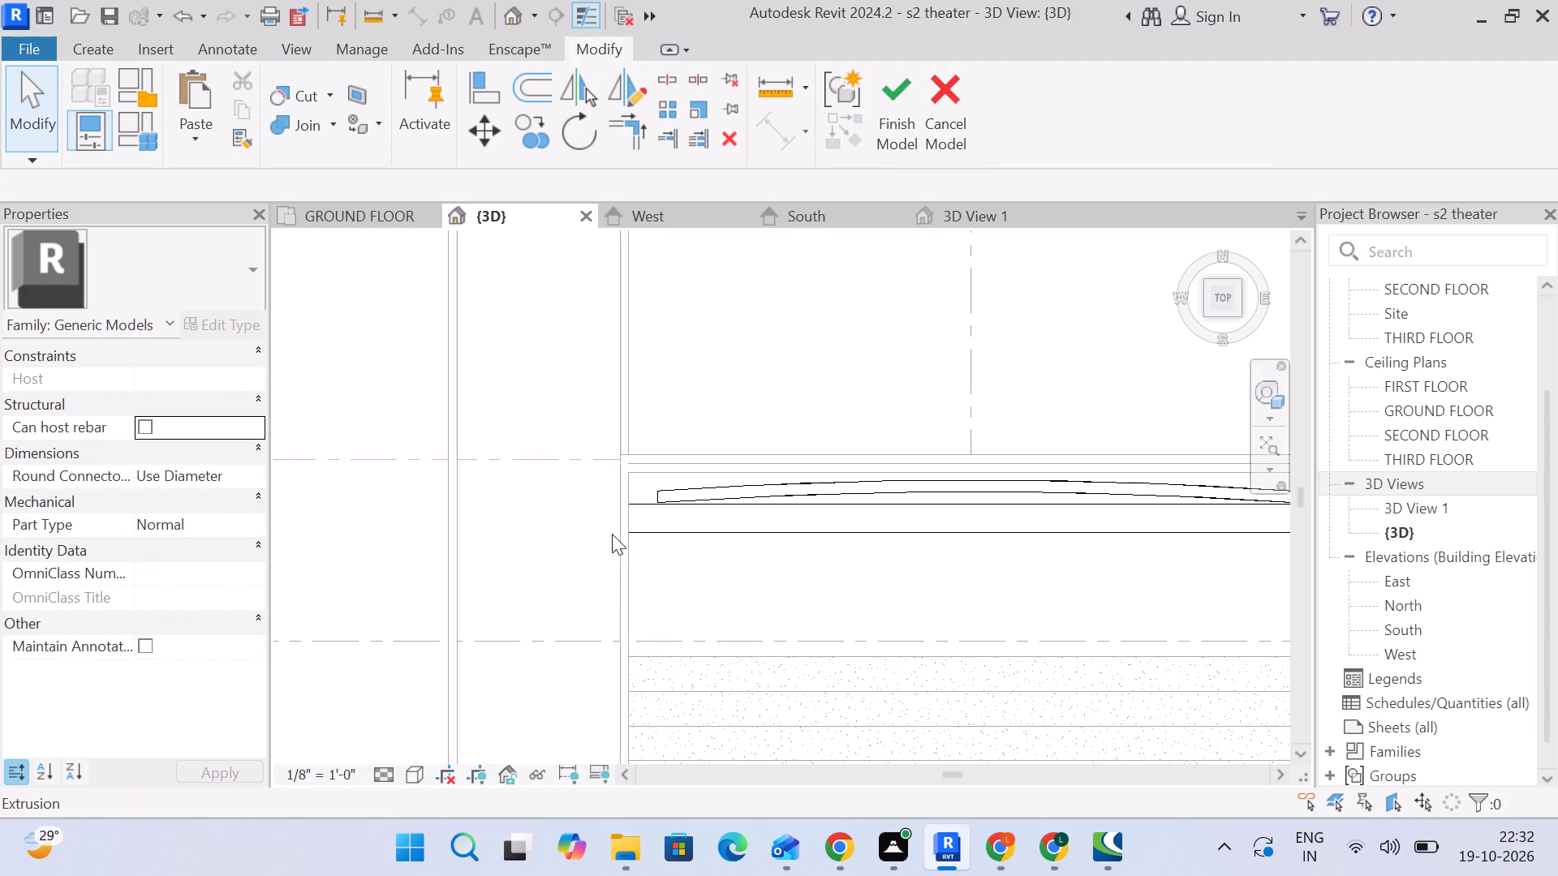
# Pull the extrusion's other end in to the opposite wall's inner face, making Extrusion Start 0' 4 1/2".
pyautogui.scroll(-4, 598, 534)
pyautogui.click(684, 537)
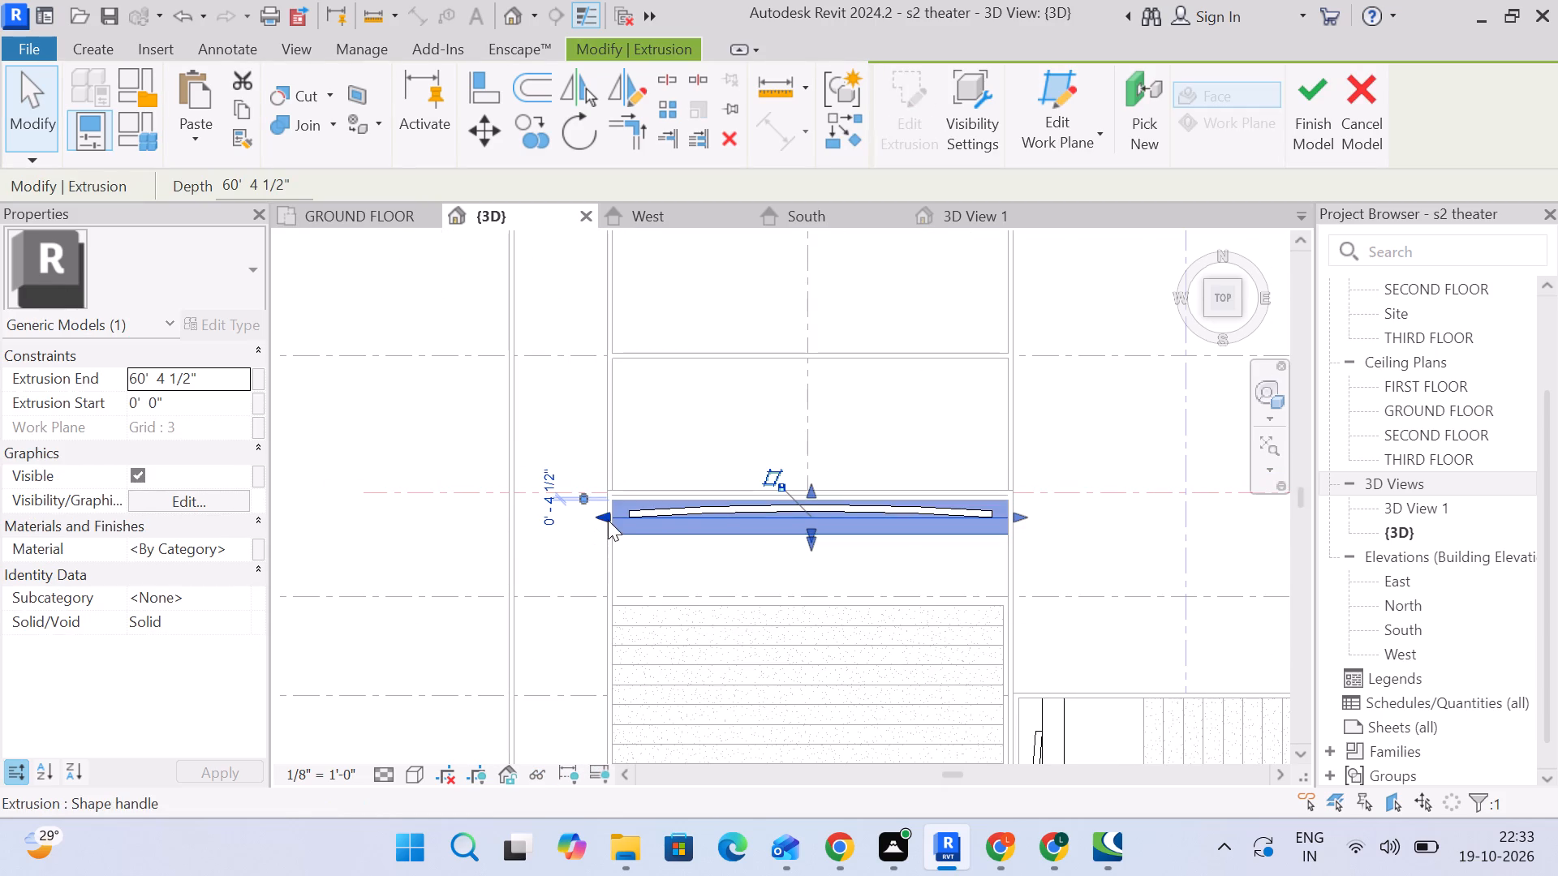
pyautogui.scroll(13, 1020, 527)
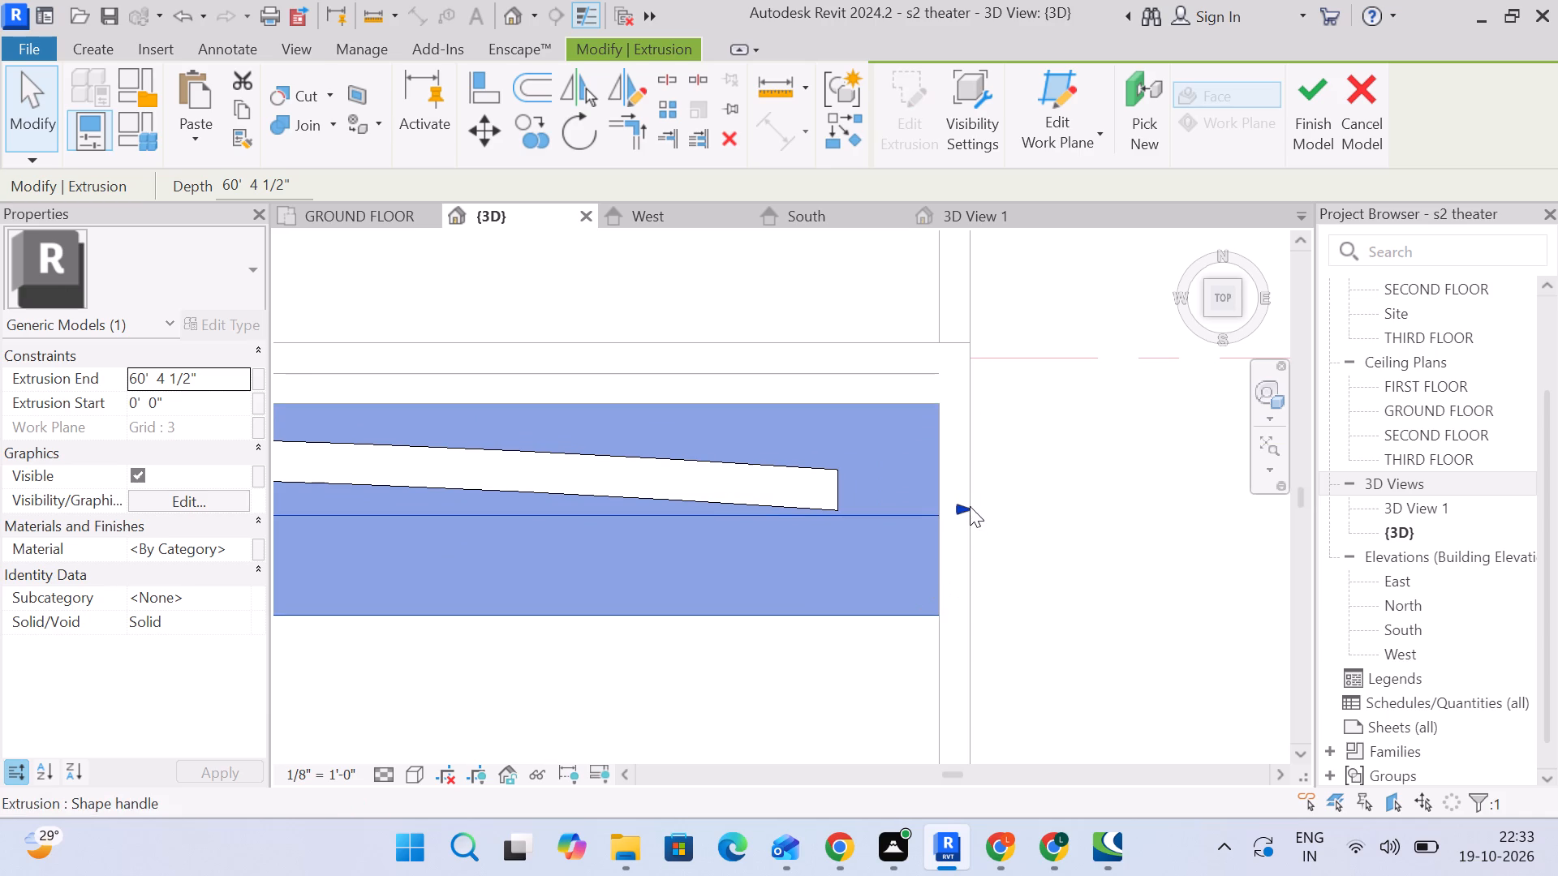
pyautogui.moveTo(962, 506); pyautogui.dragTo(943, 511)
pyautogui.scroll(-8, 947, 551)
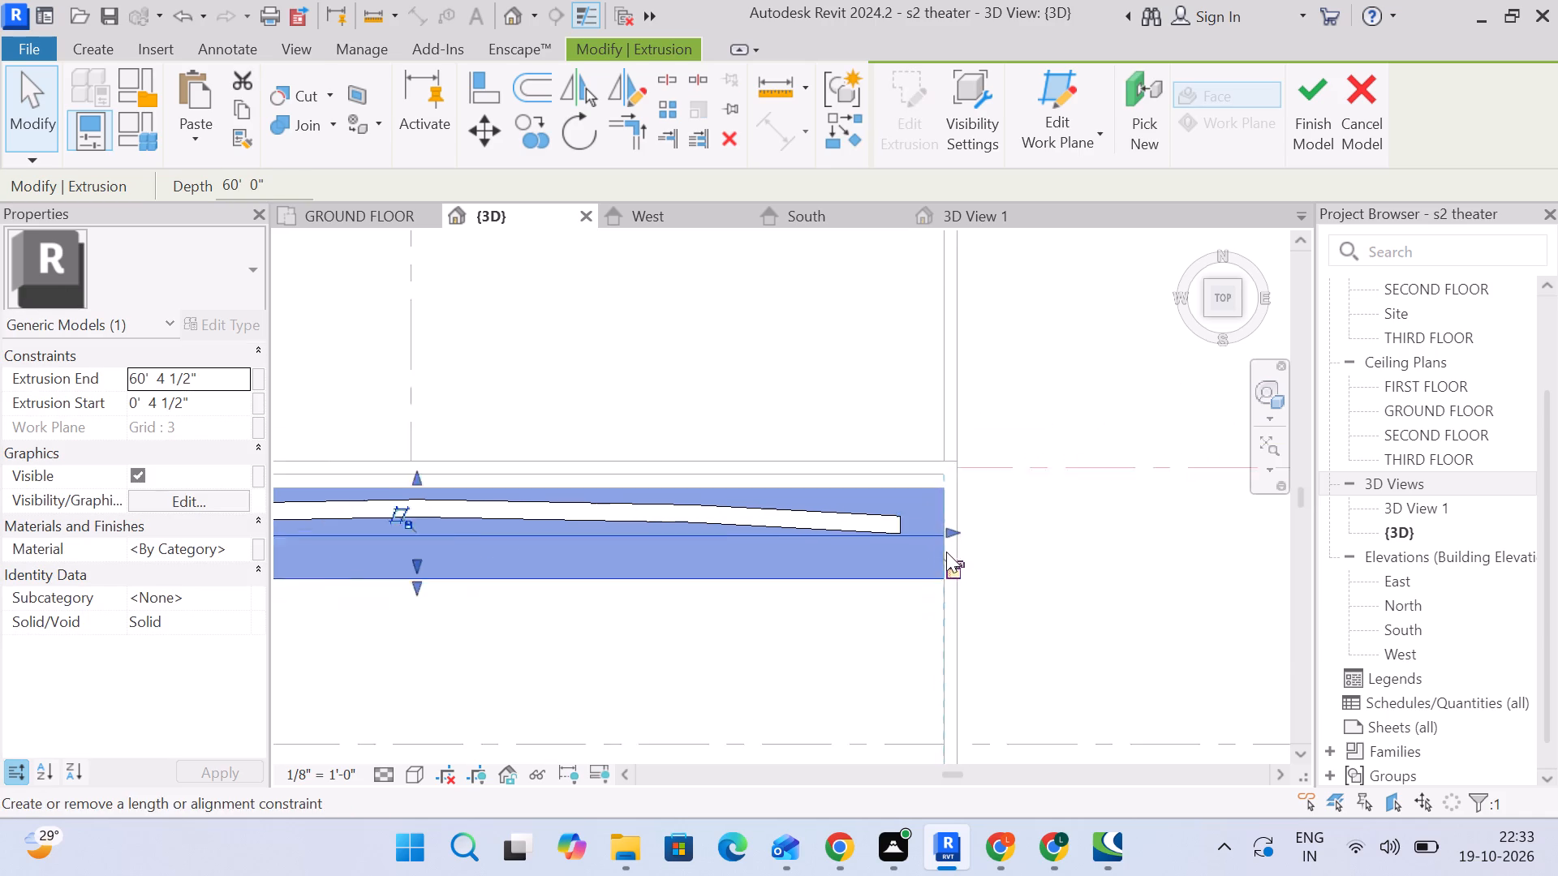
pyautogui.scroll(-2, 946, 552)
pyautogui.moveTo(949, 571); pyautogui.dragTo(1095, 456, button='middle')
pyautogui.click(426, 464)
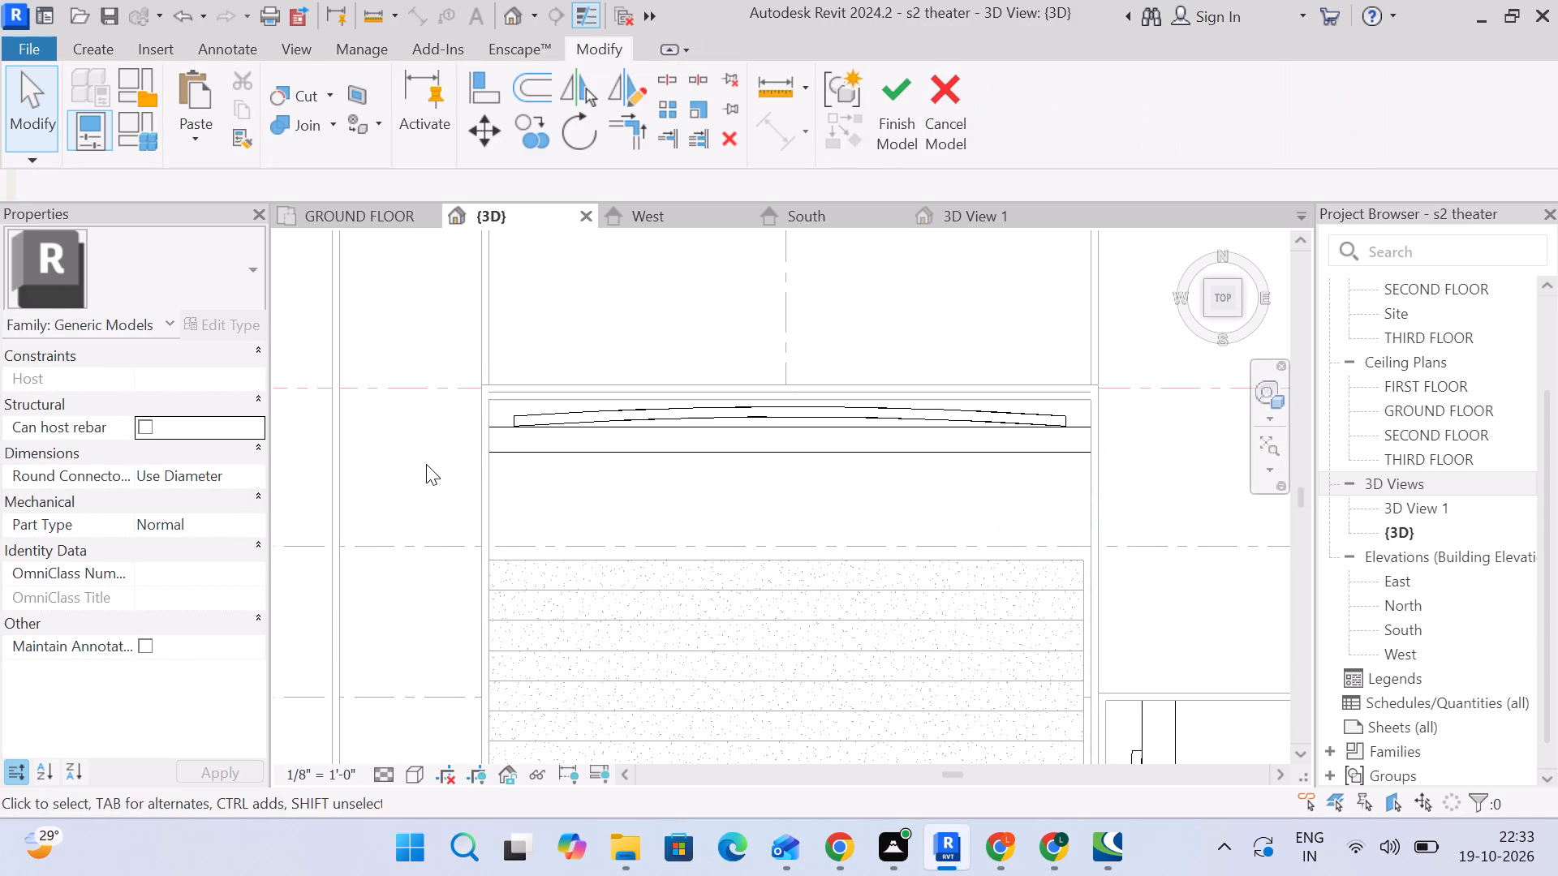
# Examine both screens and the extrusions beneath them from several 3D angles, and dismiss the browser notification.
pyautogui.scroll(-4, 426, 464)
pyautogui.moveTo(467, 499); pyautogui.dragTo(587, 460, button='middle')
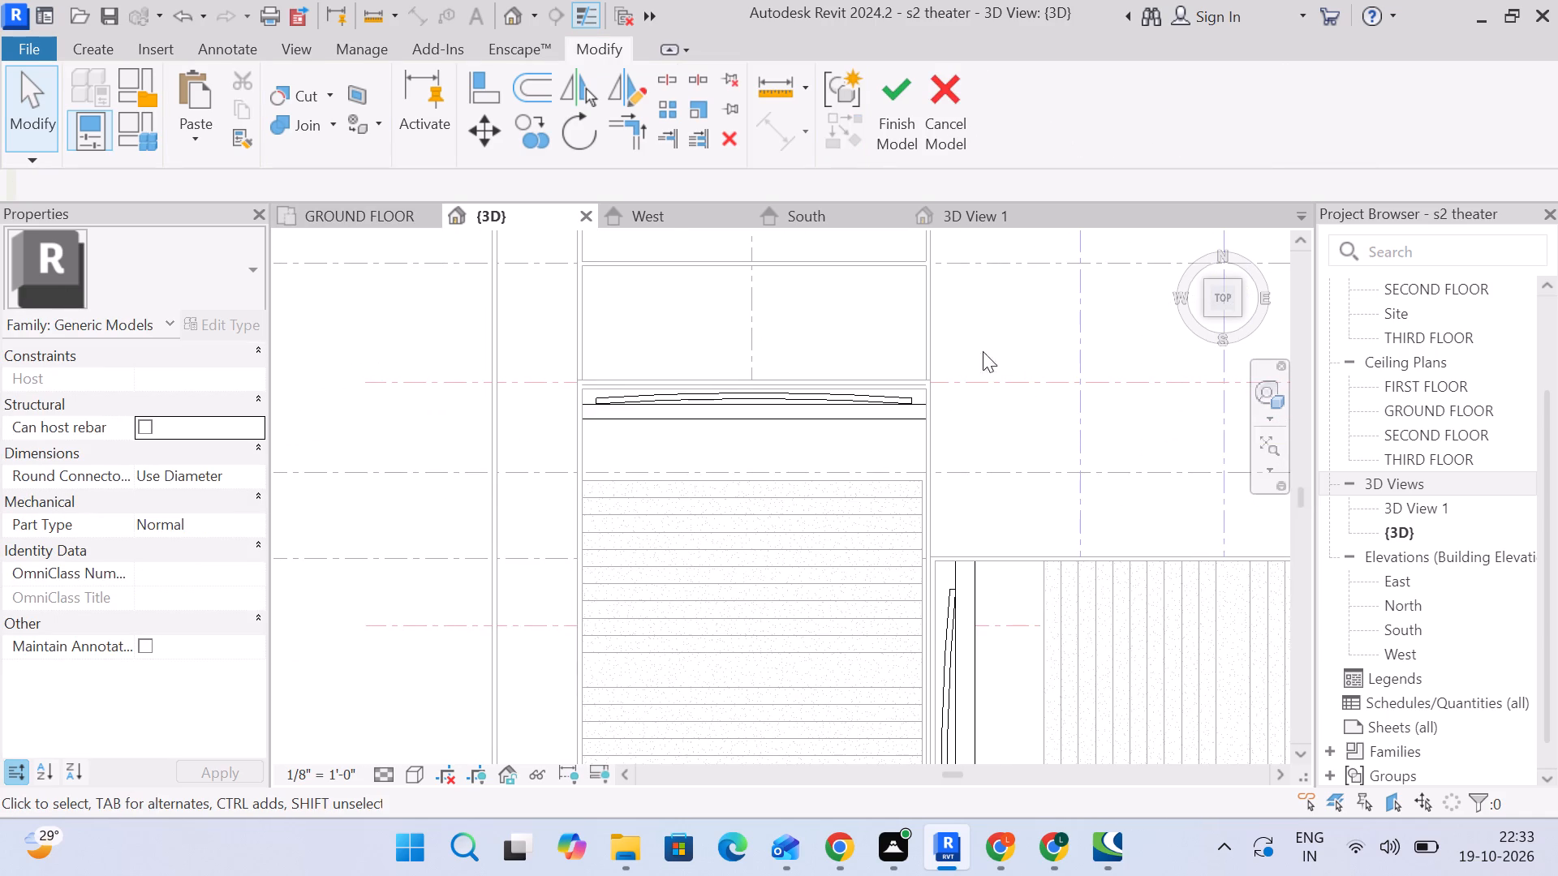
pyautogui.click(1187, 242)
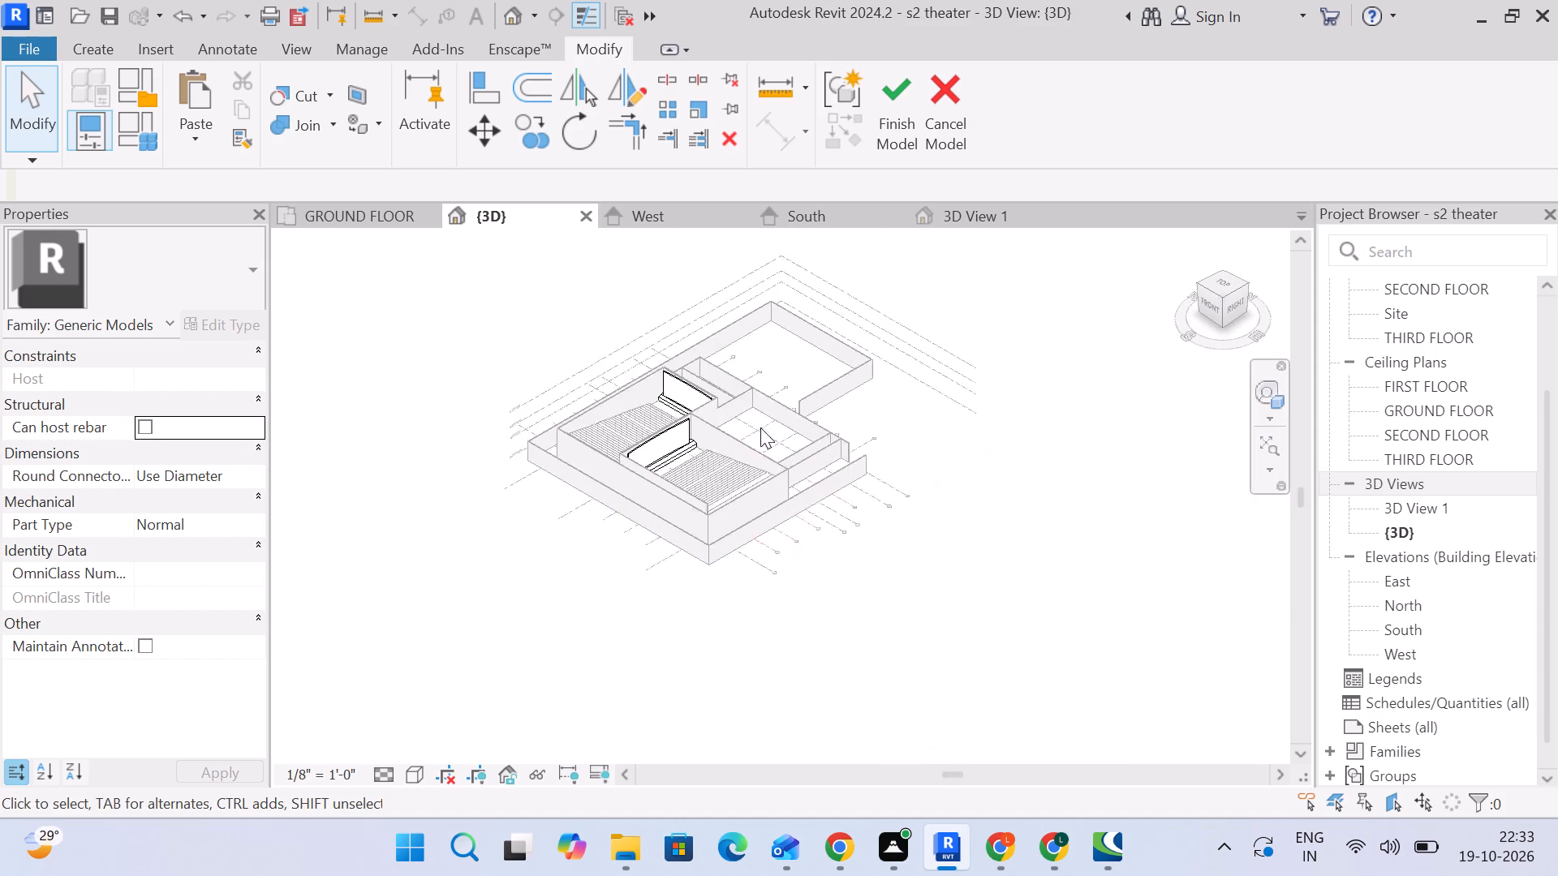
pyautogui.scroll(9, 687, 457)
pyautogui.scroll(2, 712, 629)
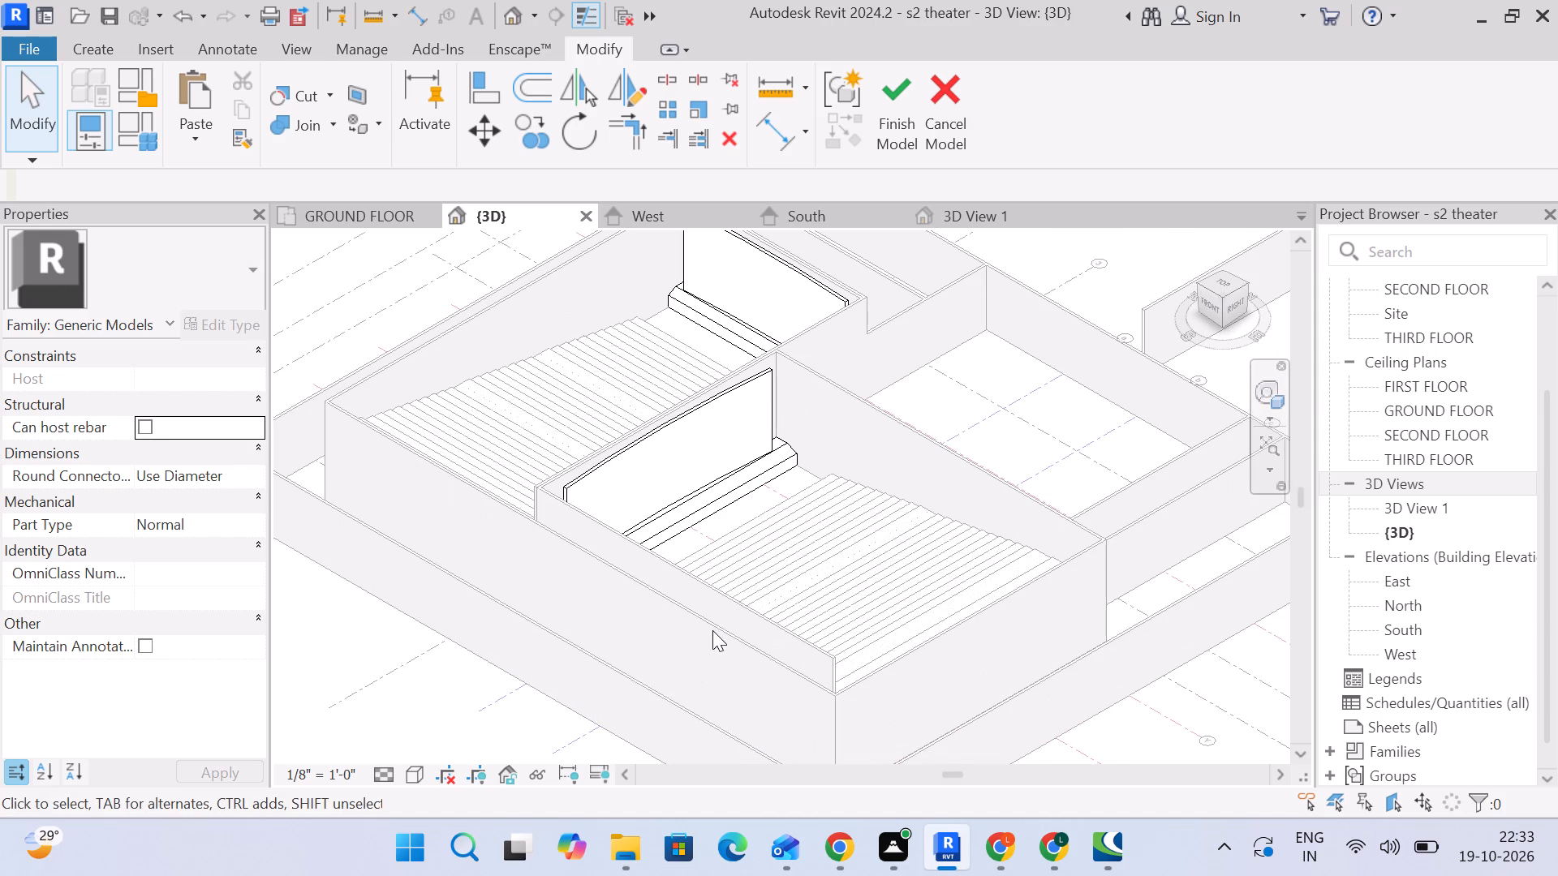
pyautogui.moveTo(717, 551); pyautogui.dragTo(738, 500, button='middle')
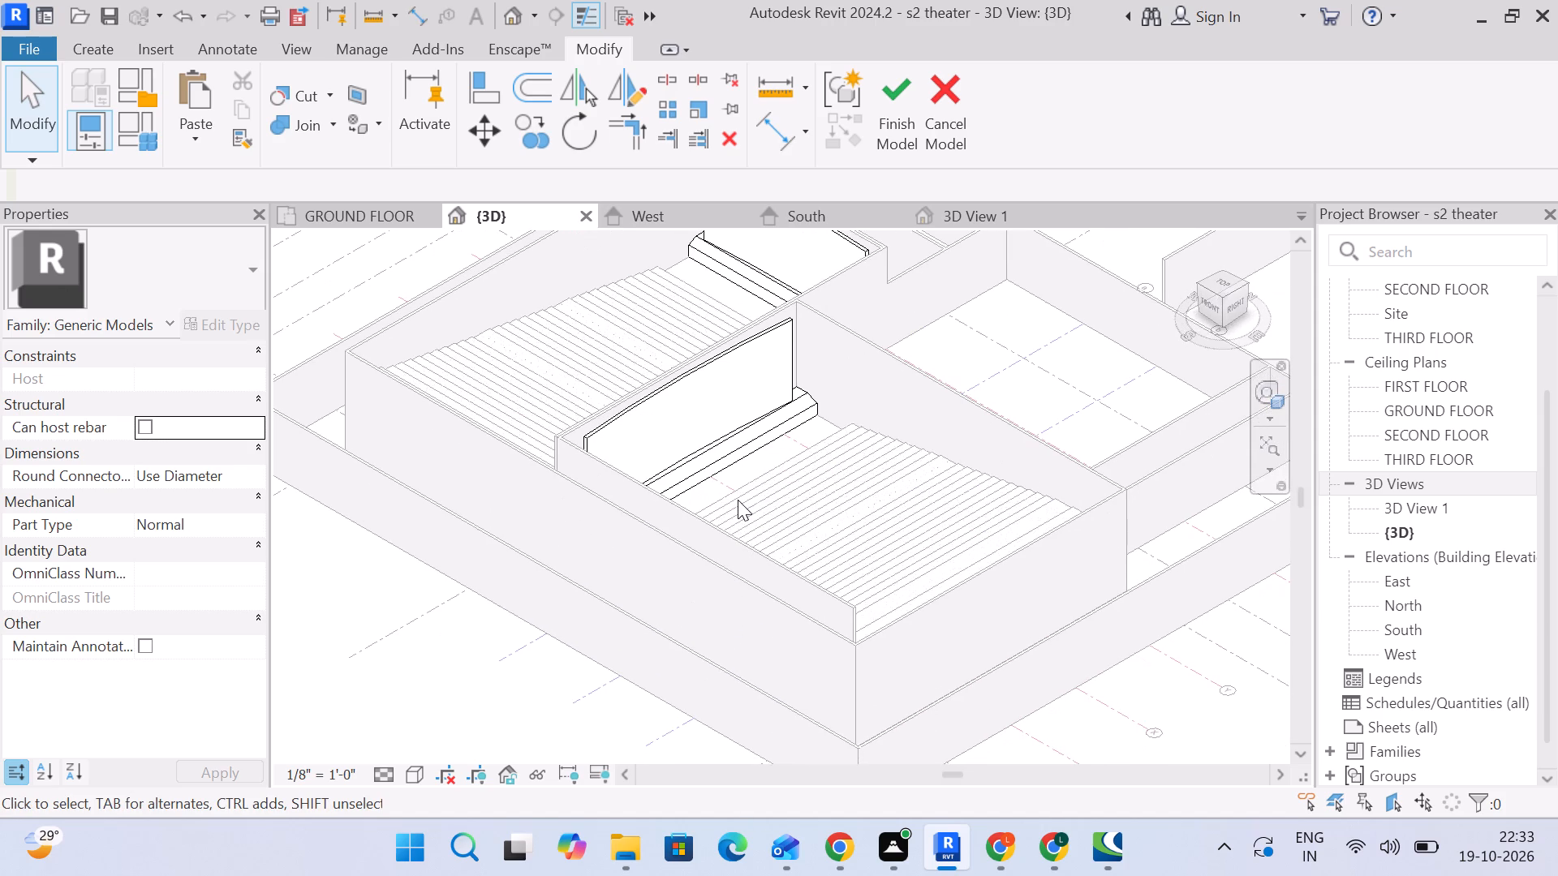
pyautogui.scroll(-5, 738, 500)
pyautogui.keyDown('shift'); pyautogui.moveTo(742, 506); pyautogui.dragTo(971, 583, button='middle'); pyautogui.keyUp('shift')
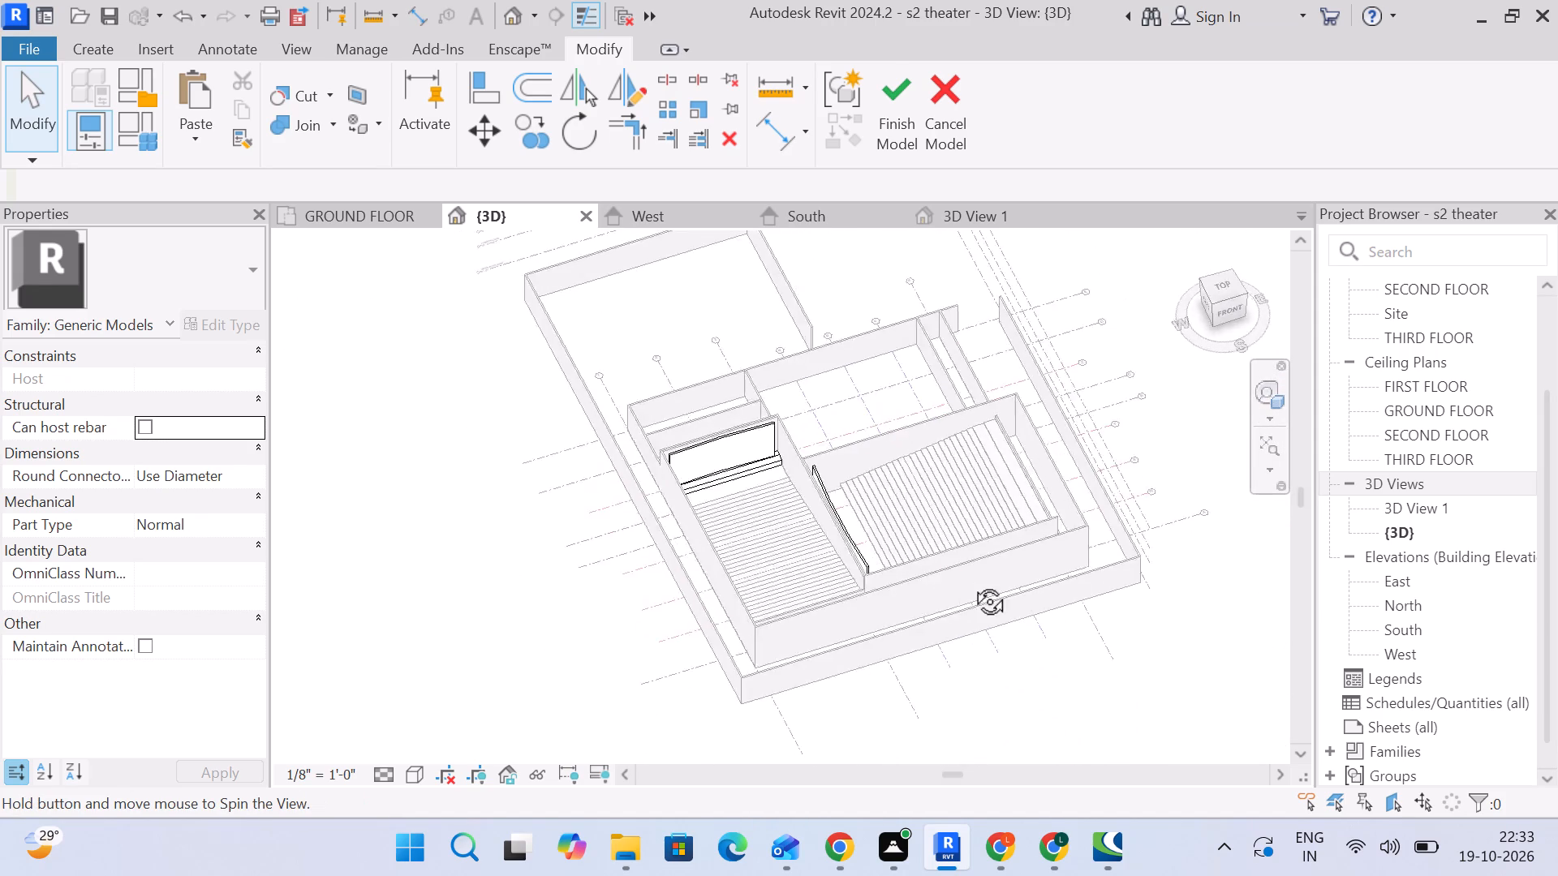
pyautogui.keyDown('shift'); pyautogui.moveTo(971, 583); pyautogui.dragTo(735, 428, button='middle'); pyautogui.keyUp('shift')
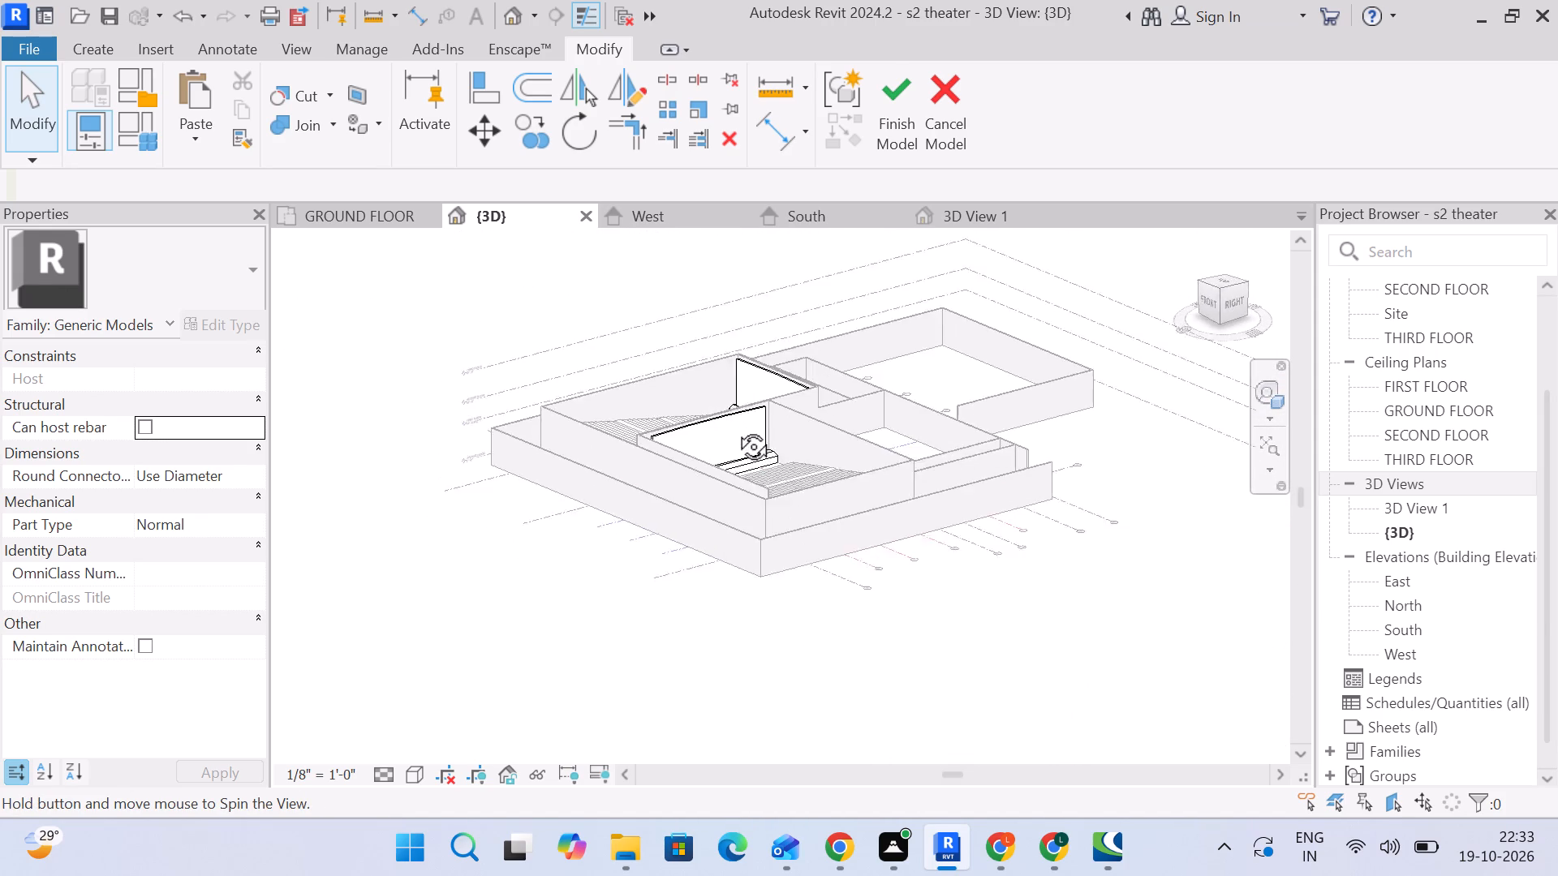
pyautogui.keyDown('shift'); pyautogui.moveTo(735, 428); pyautogui.dragTo(793, 492, button='middle'); pyautogui.keyUp('shift')
pyautogui.click(1504, 598)
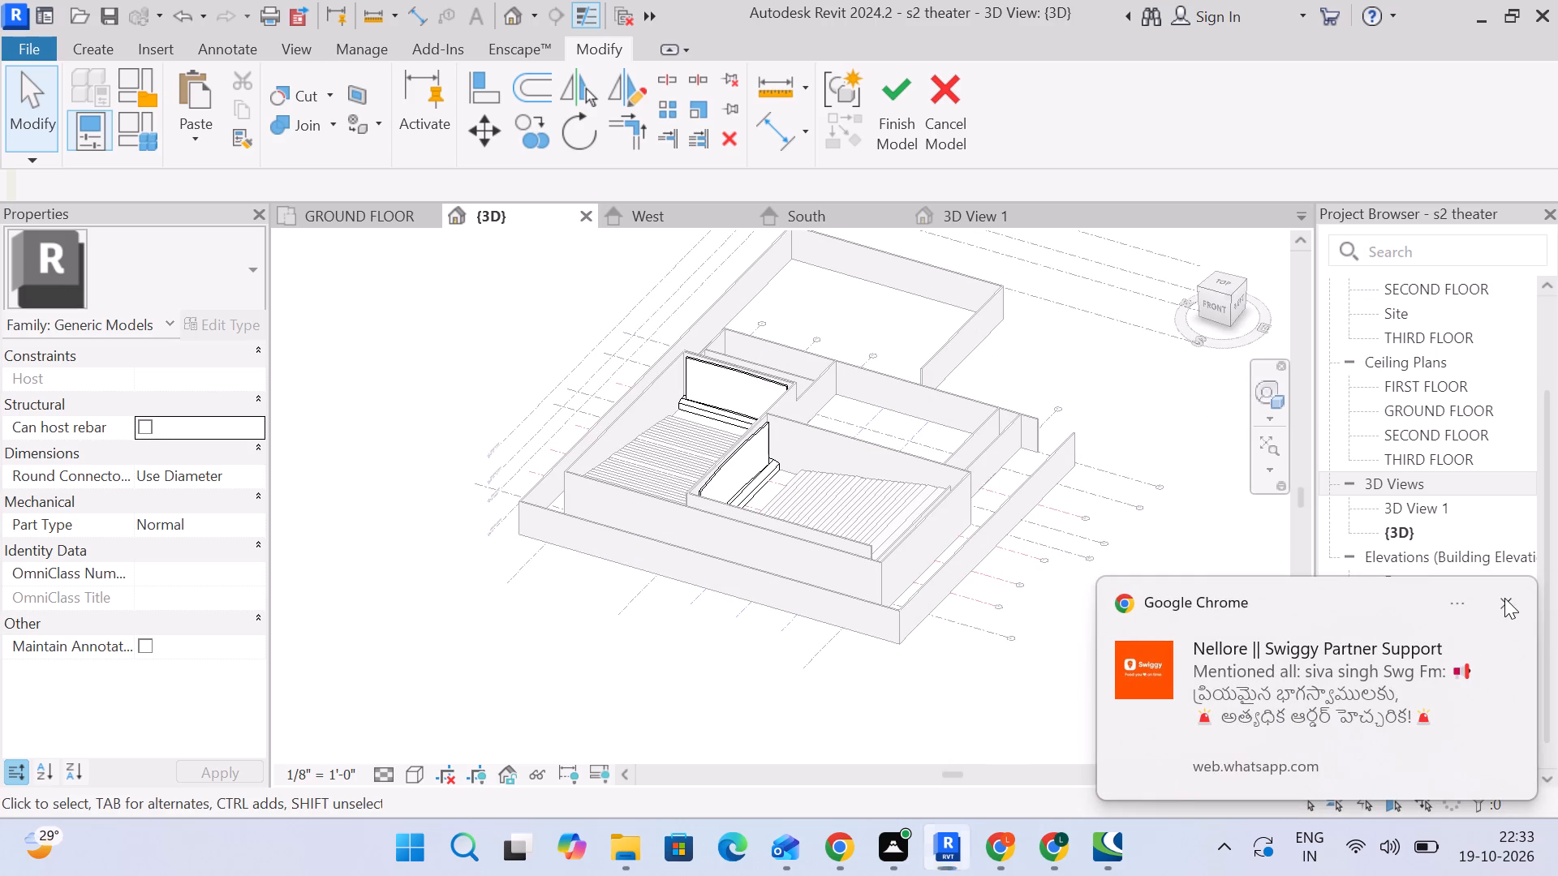
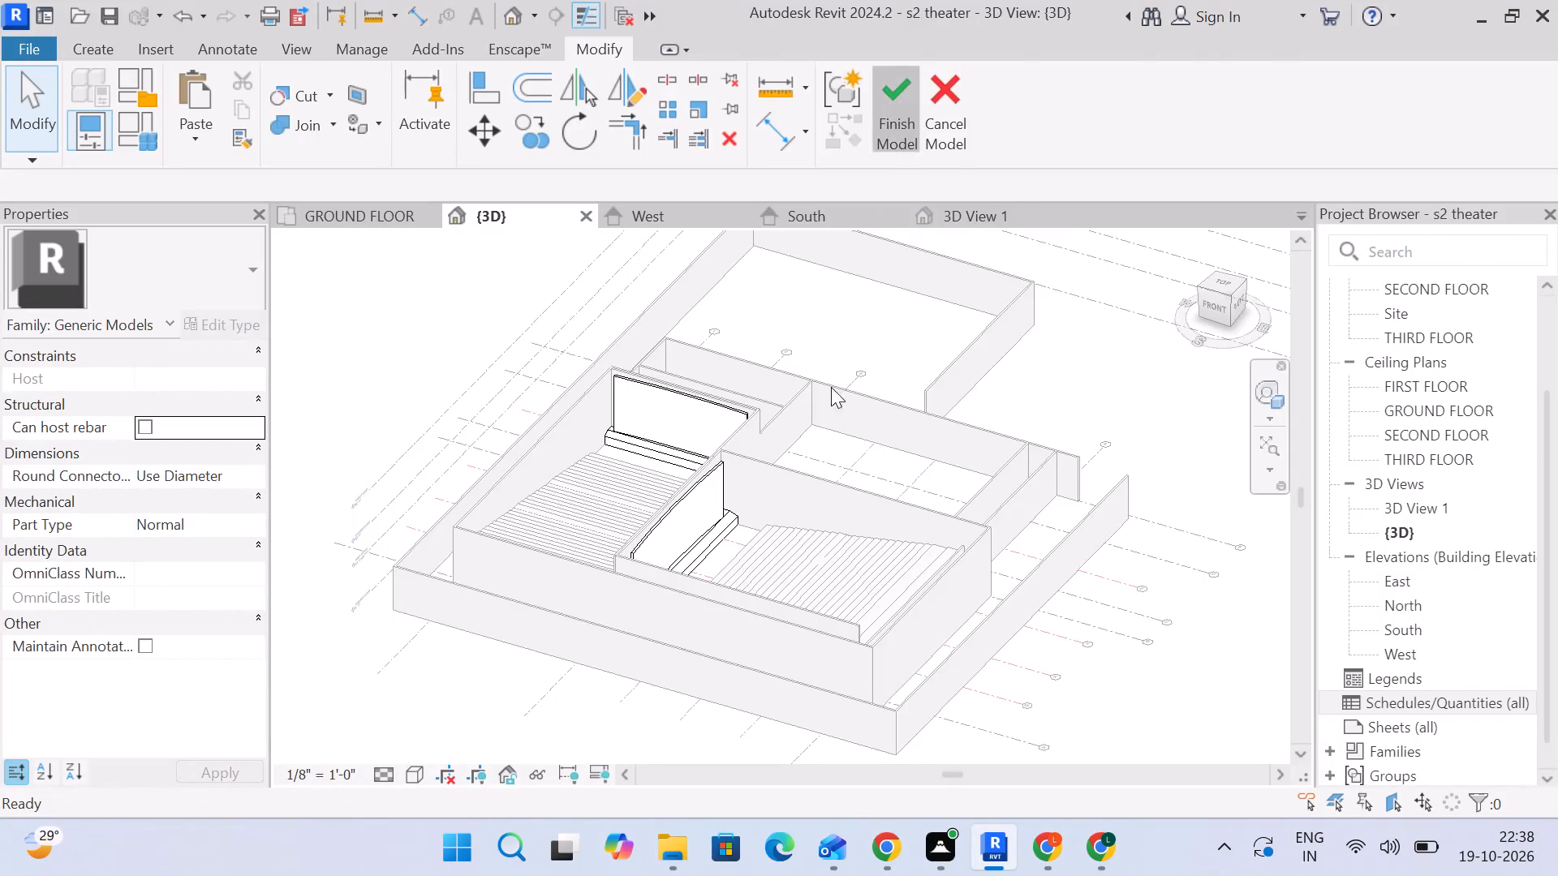
# Examine both screens, the extrusions beneath them and the stepped seating from several 3D angles.
pyautogui.scroll(4, 689, 606)
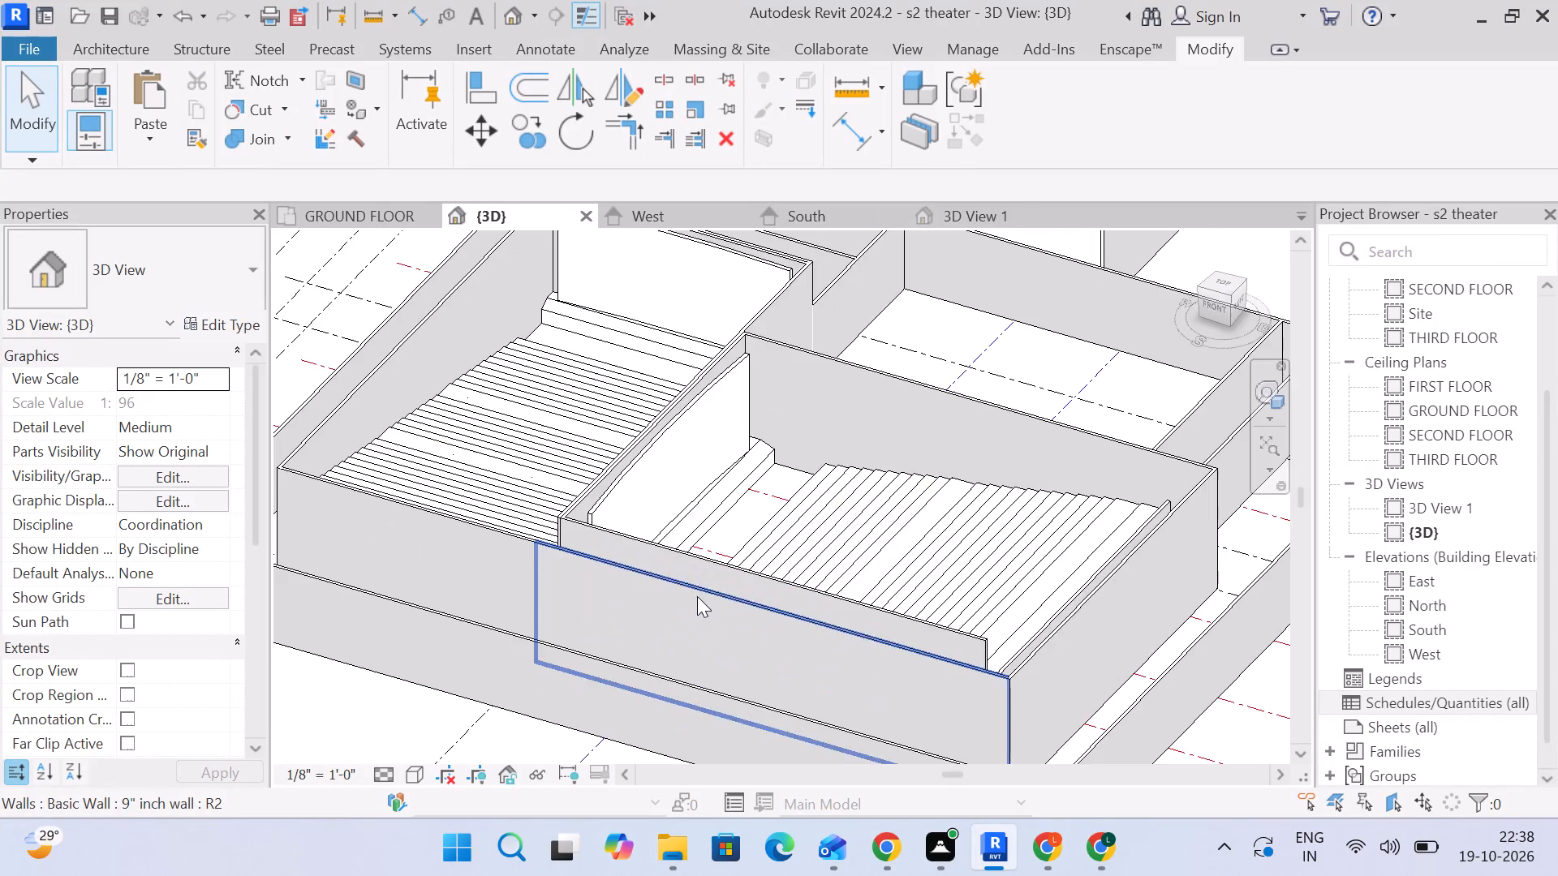
pyautogui.scroll(3, 681, 402)
pyautogui.moveTo(691, 415); pyautogui.dragTo(850, 556, button='middle')
pyautogui.scroll(2, 743, 359)
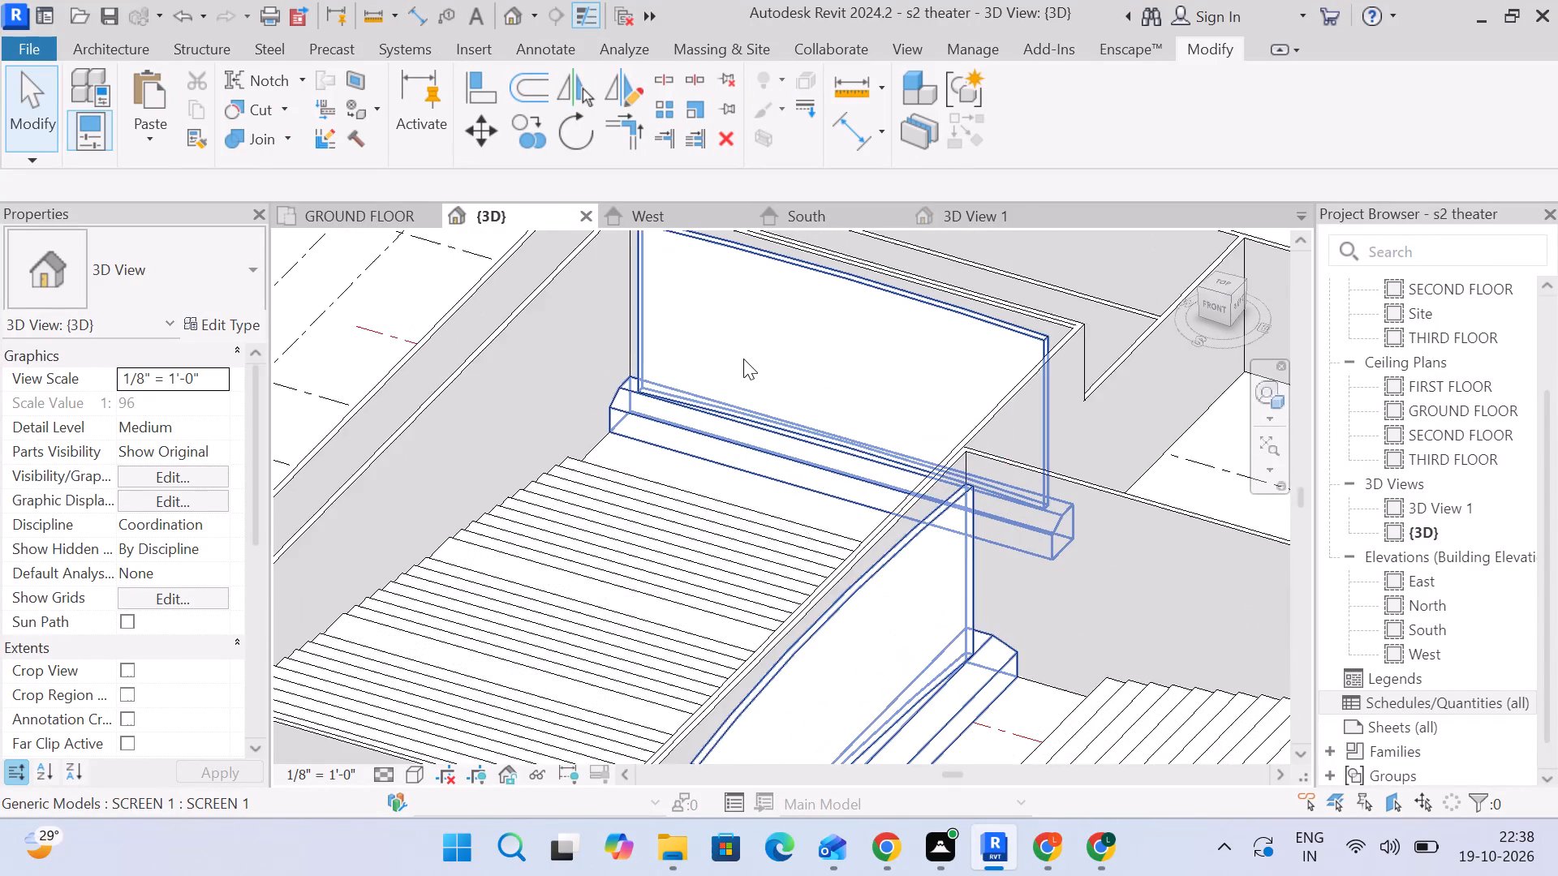
pyautogui.scroll(-2, 780, 419)
pyautogui.keyDown('shift'); pyautogui.moveTo(752, 385); pyautogui.dragTo(887, 525, button='middle'); pyautogui.keyUp('shift')
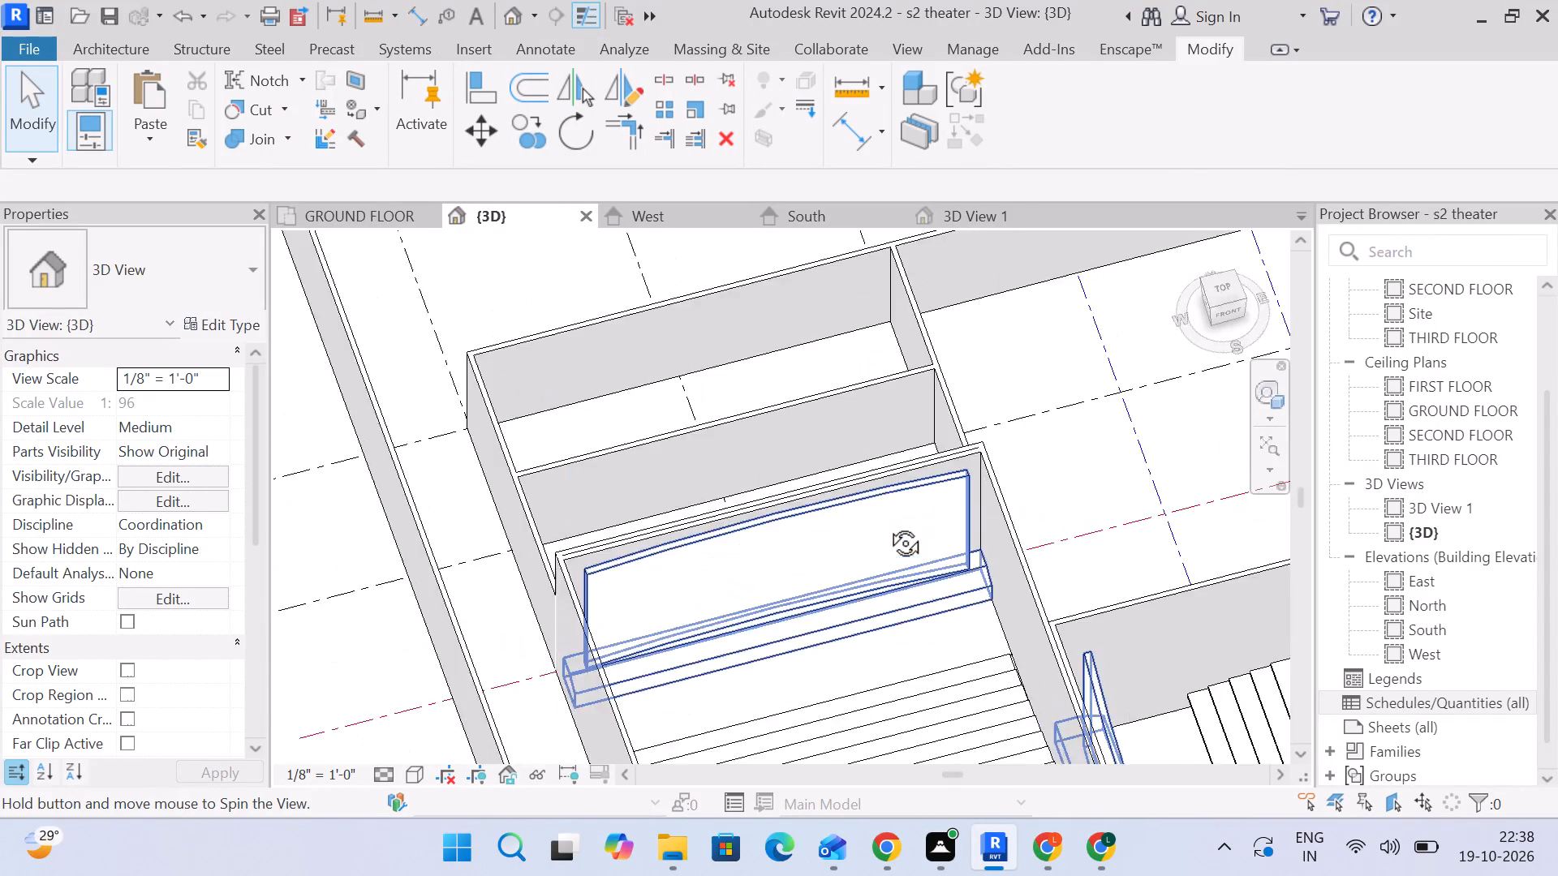
pyautogui.keyDown('shift'); pyautogui.moveTo(887, 525); pyautogui.dragTo(989, 436, button='middle'); pyautogui.keyUp('shift')
pyautogui.scroll(-2, 1034, 526)
pyautogui.moveTo(1078, 574); pyautogui.dragTo(824, 339, button='middle')
pyautogui.keyDown('shift'); pyautogui.moveTo(832, 487); pyautogui.dragTo(927, 530, button='middle'); pyautogui.keyUp('shift')
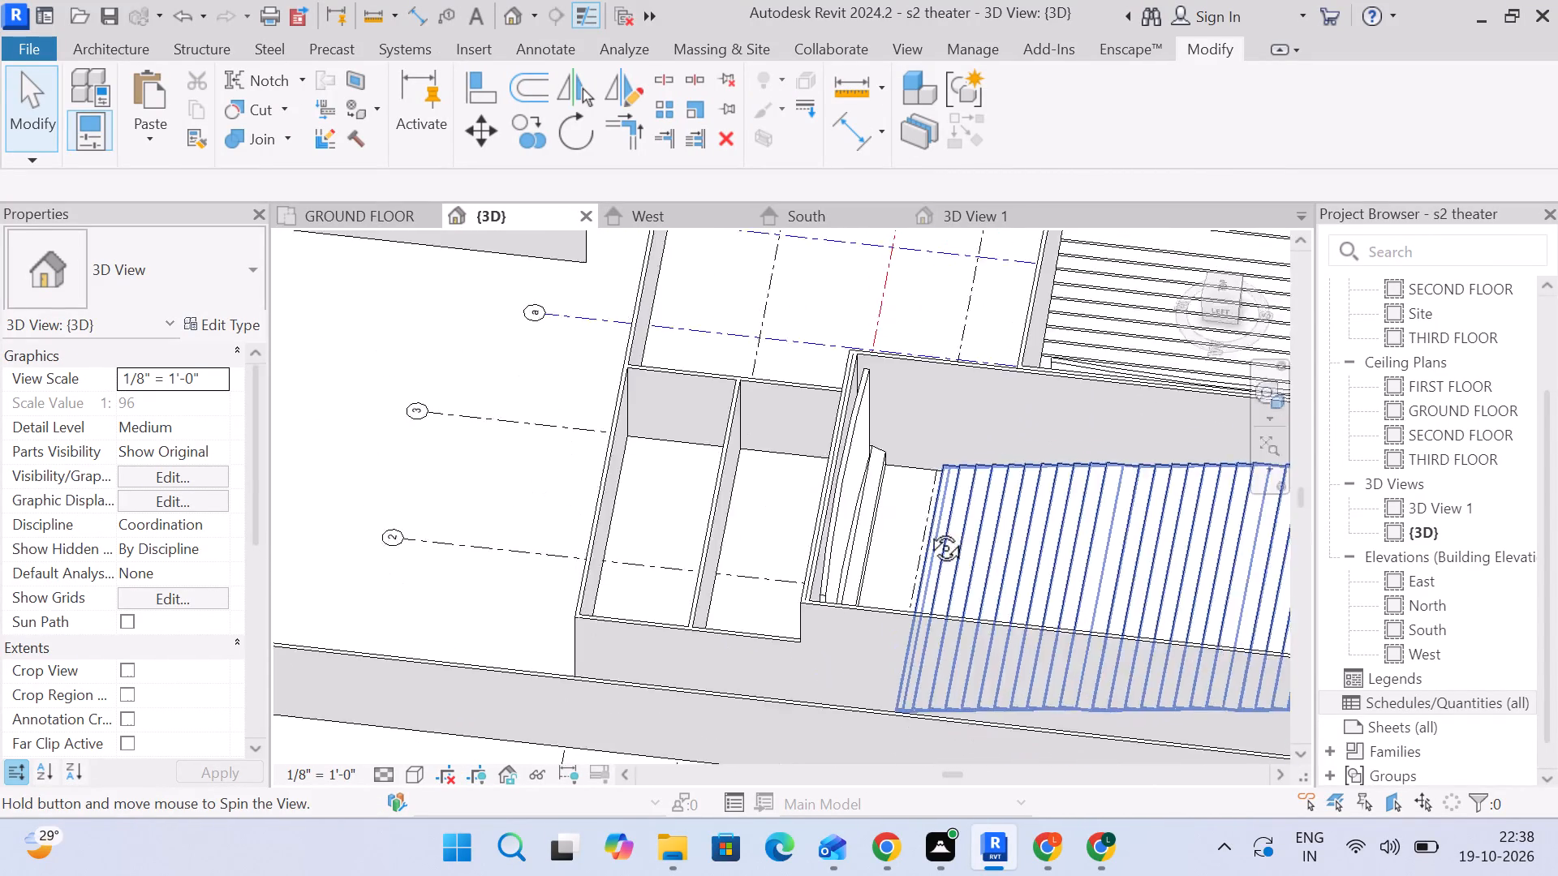
pyautogui.keyDown('shift'); pyautogui.moveTo(927, 530); pyautogui.dragTo(936, 420, button='middle'); pyautogui.keyUp('shift')
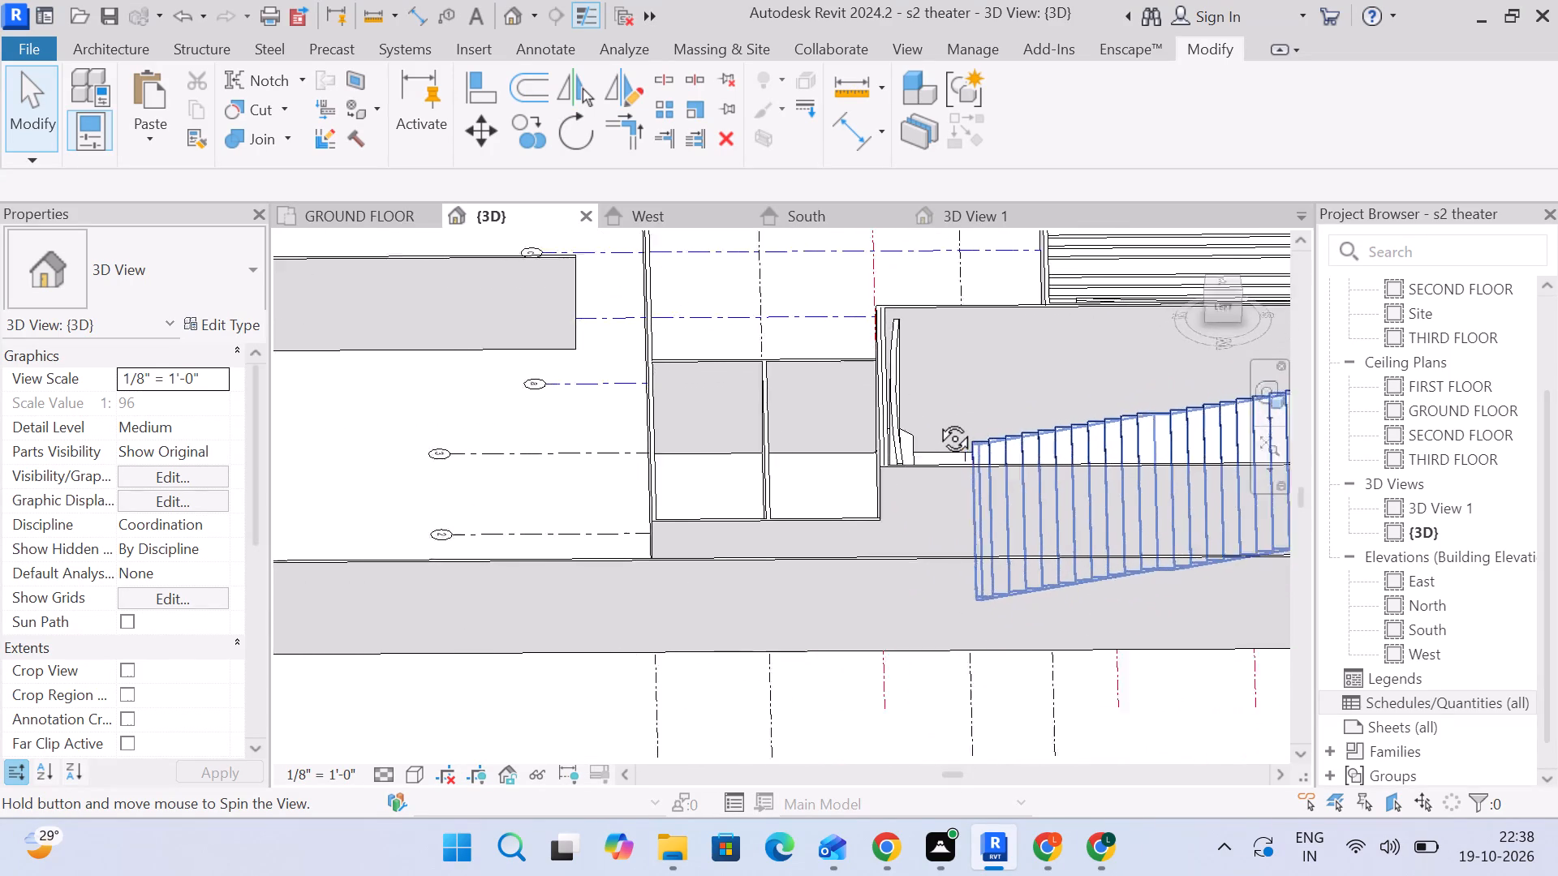
pyautogui.keyDown('shift'); pyautogui.moveTo(936, 420); pyautogui.dragTo(704, 476, button='middle'); pyautogui.keyUp('shift')
pyautogui.scroll(4, 572, 445)
pyautogui.scroll(-3, 573, 443)
pyautogui.moveTo(578, 442); pyautogui.dragTo(682, 491, button='middle')
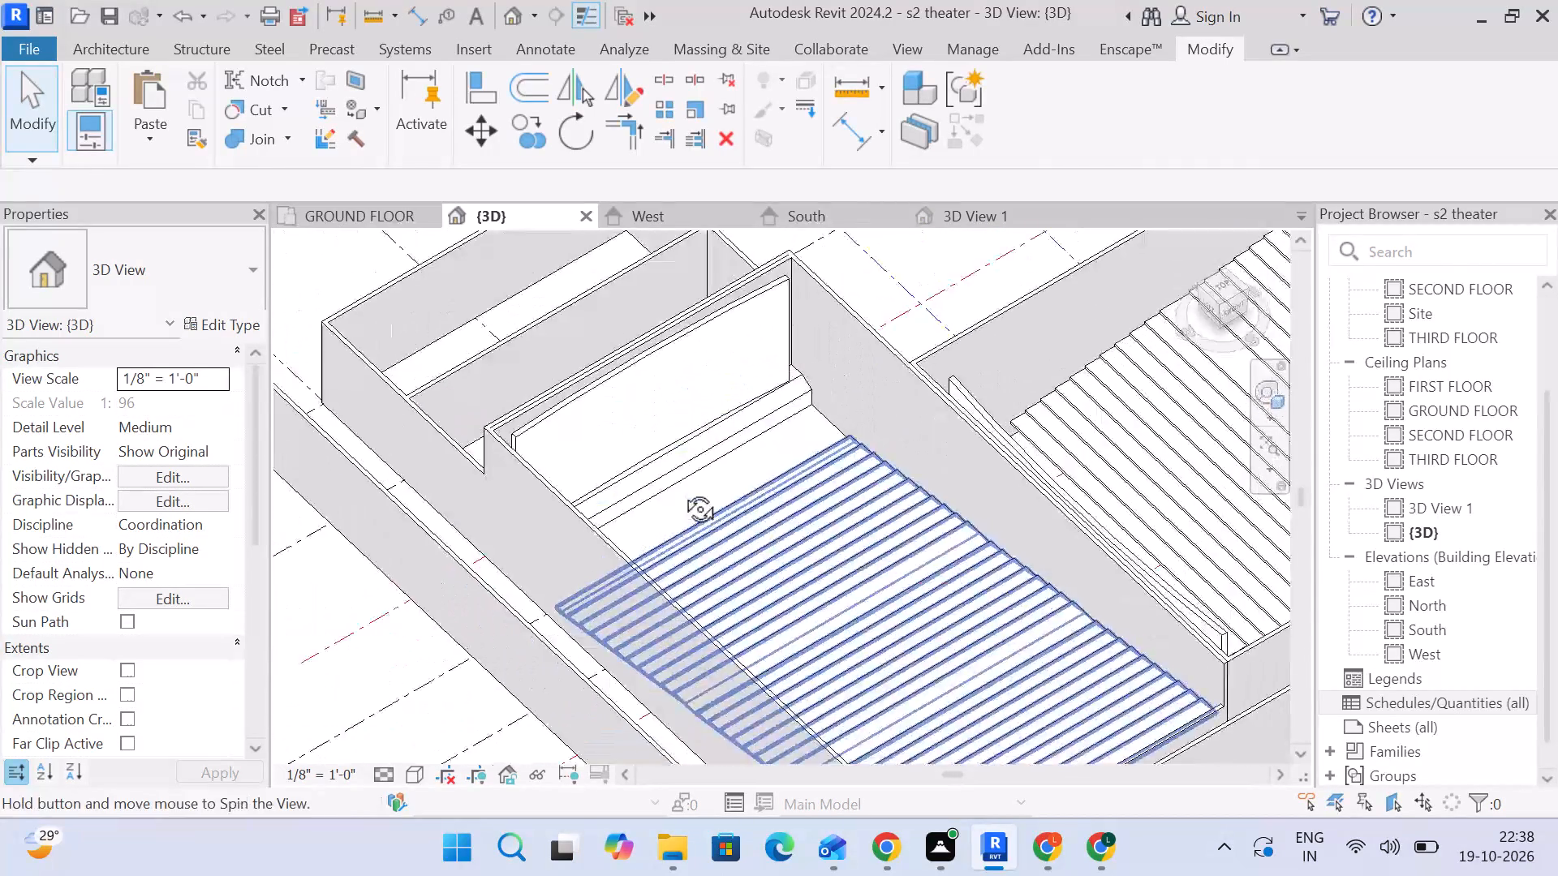
pyautogui.moveTo(682, 491); pyautogui.dragTo(703, 500, button='middle')
pyautogui.press('Escape')
pyautogui.scroll(-3, 808, 532)
pyautogui.moveTo(871, 572); pyautogui.dragTo(771, 522, button='middle')
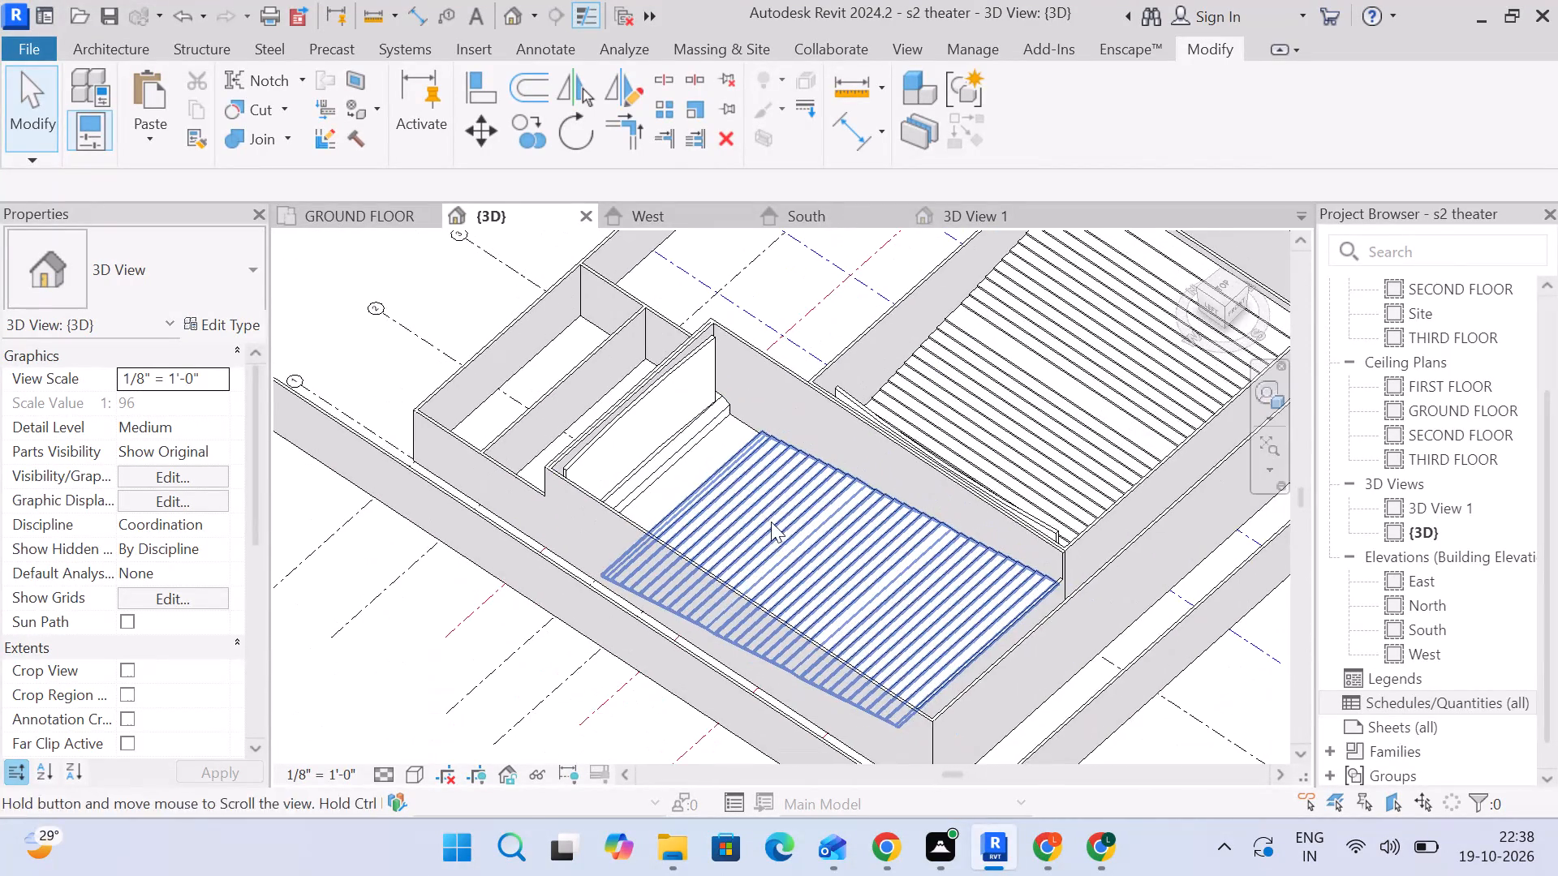
pyautogui.scroll(2, 806, 307)
pyautogui.moveTo(818, 329); pyautogui.dragTo(898, 509, button='middle')
pyautogui.scroll(-2, 922, 473)
pyautogui.moveTo(966, 492); pyautogui.dragTo(816, 473, button='middle')
pyautogui.scroll(1, 815, 472)
pyautogui.scroll(-2, 958, 480)
pyautogui.moveTo(962, 483); pyautogui.dragTo(850, 355, button='middle')
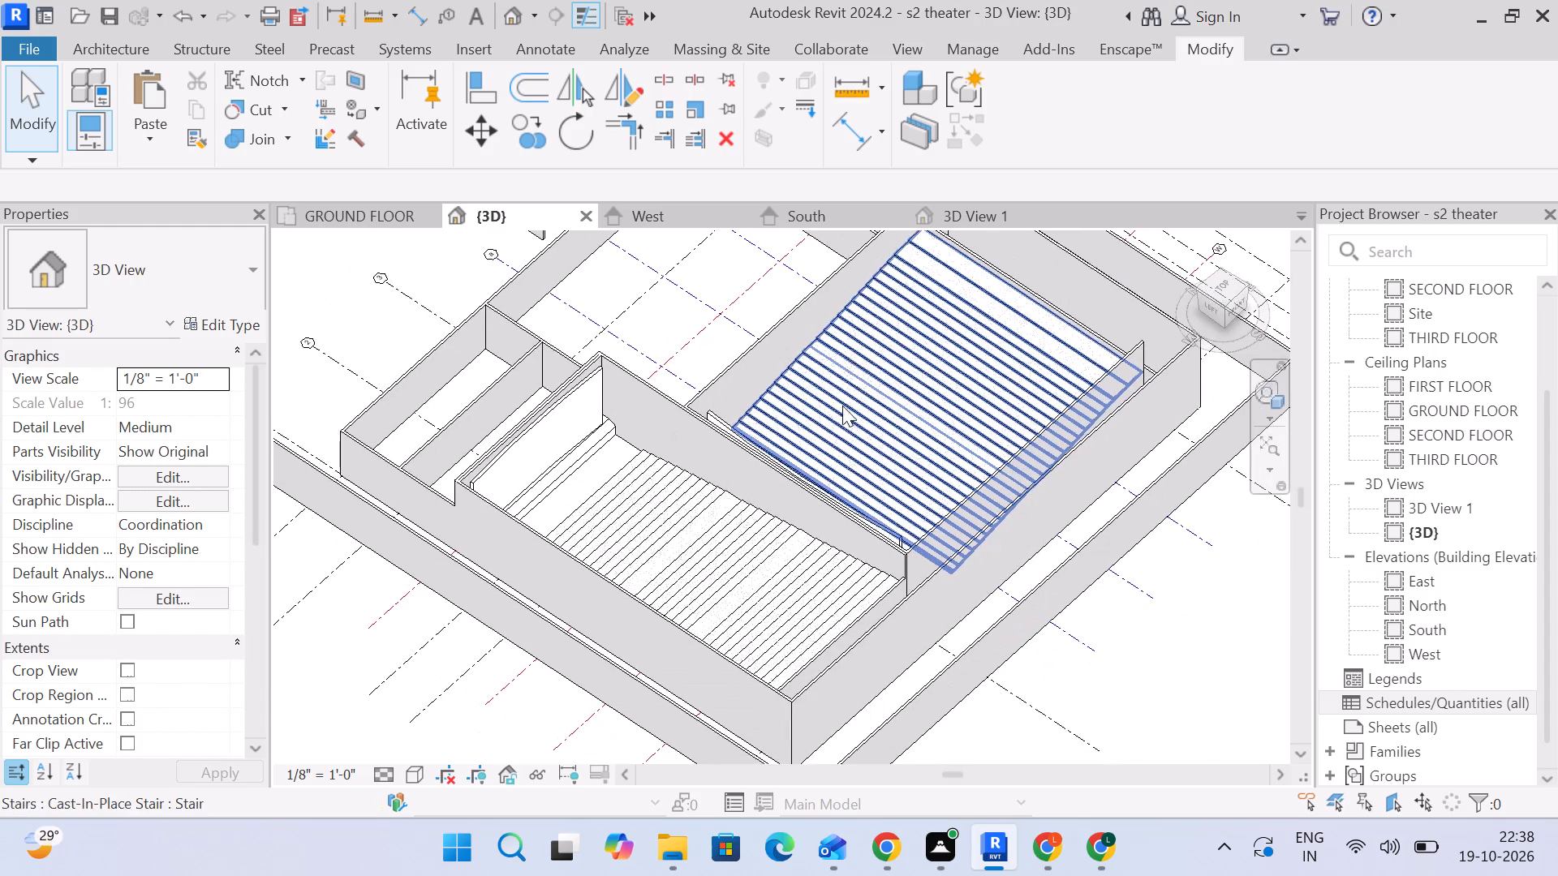
# Inspect the walls behind the stepped seating and the outer corridor walls in 3D.
pyautogui.scroll(4, 941, 598)
pyautogui.moveTo(837, 600); pyautogui.dragTo(779, 416, button='middle')
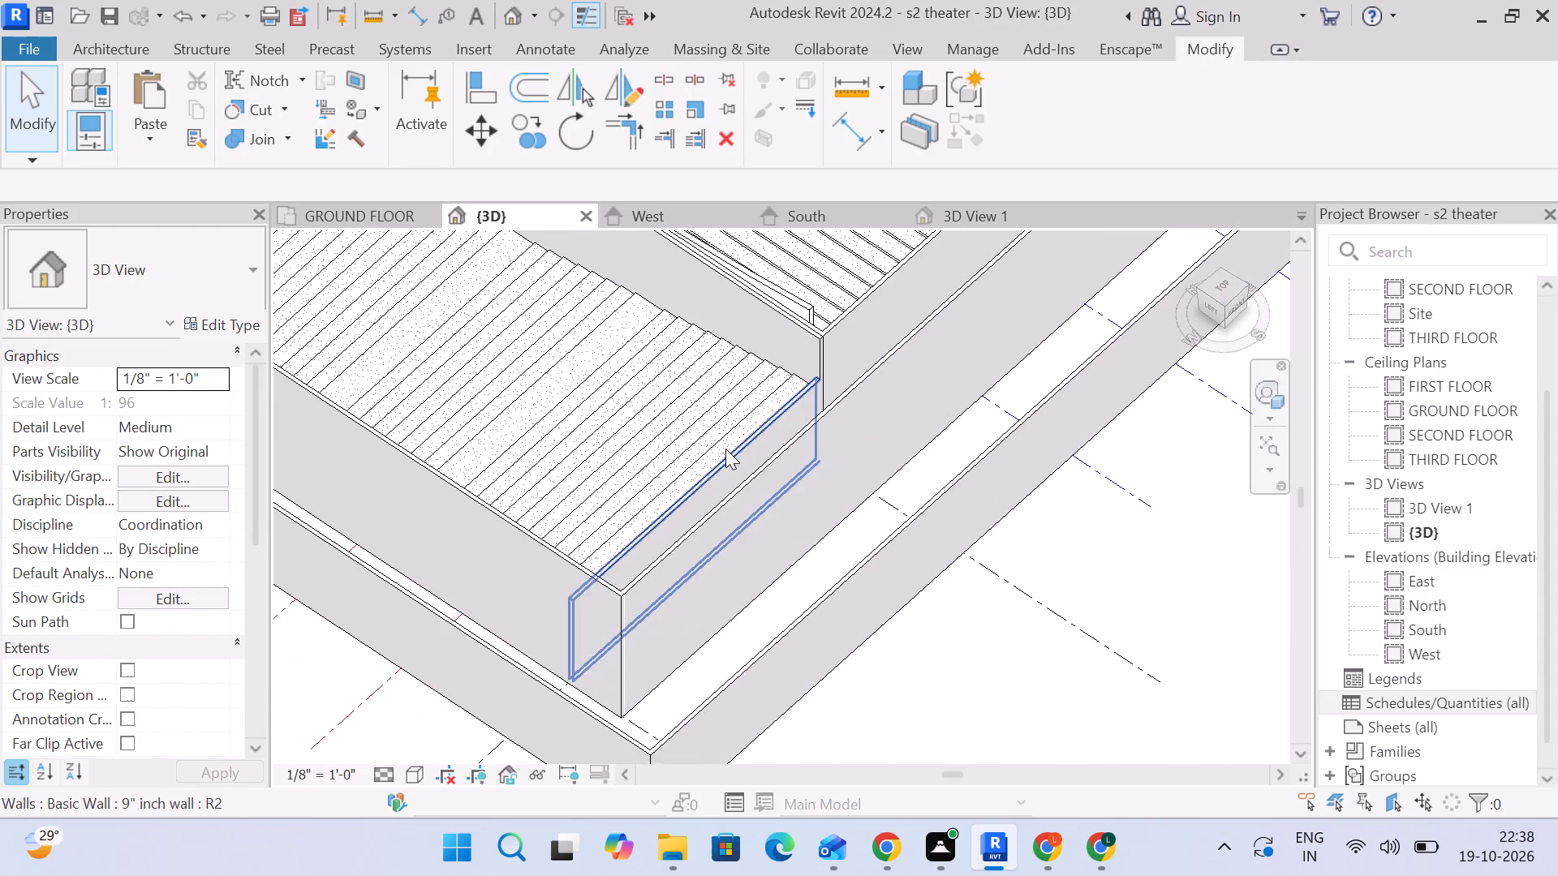
pyautogui.scroll(-2, 725, 449)
pyautogui.keyDown('shift'); pyautogui.moveTo(739, 463); pyautogui.dragTo(815, 505, button='middle'); pyautogui.keyUp('shift')
pyautogui.scroll(4, 921, 404)
pyautogui.moveTo(983, 411); pyautogui.dragTo(913, 432, button='middle')
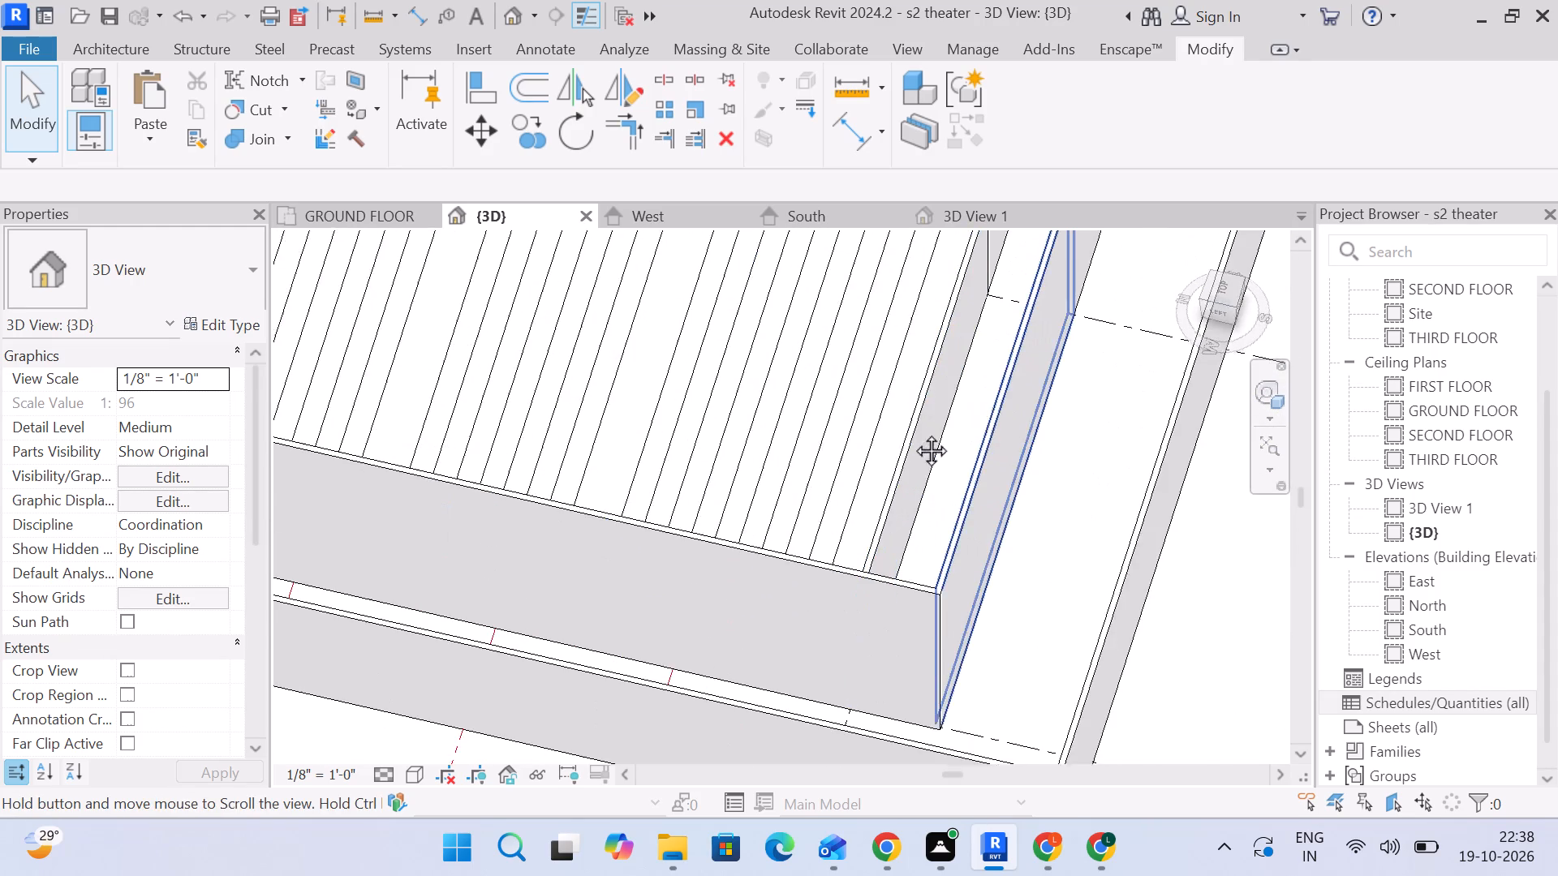
pyautogui.moveTo(913, 432); pyautogui.dragTo(829, 396, button='middle')
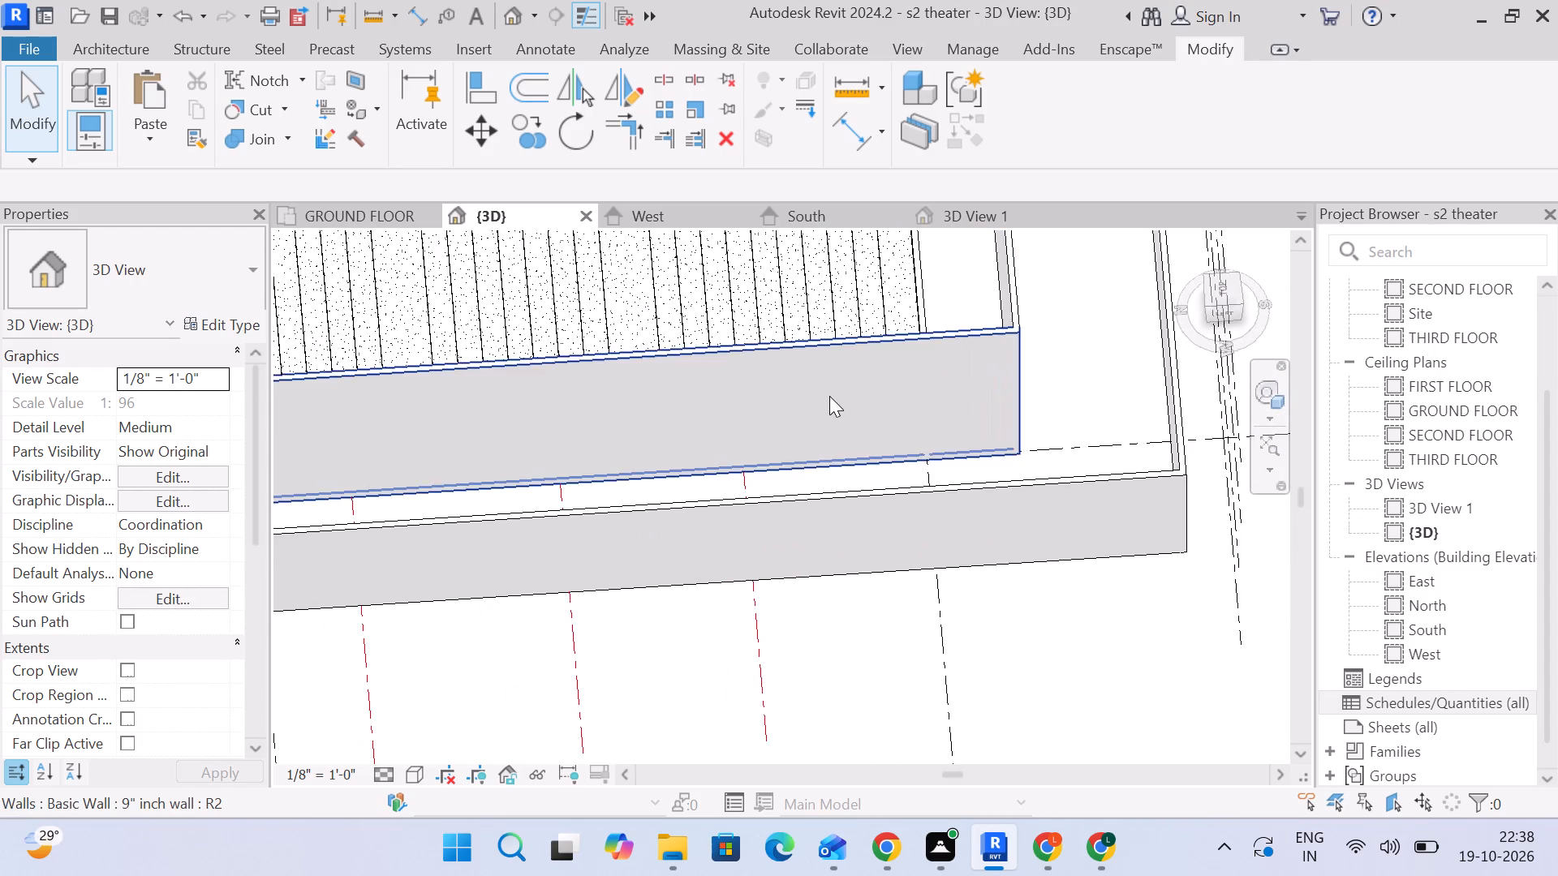
pyautogui.scroll(-3, 829, 396)
pyautogui.moveTo(834, 397); pyautogui.dragTo(832, 578, button='middle')
pyautogui.scroll(3, 901, 303)
pyautogui.moveTo(966, 406); pyautogui.dragTo(809, 258, button='middle')
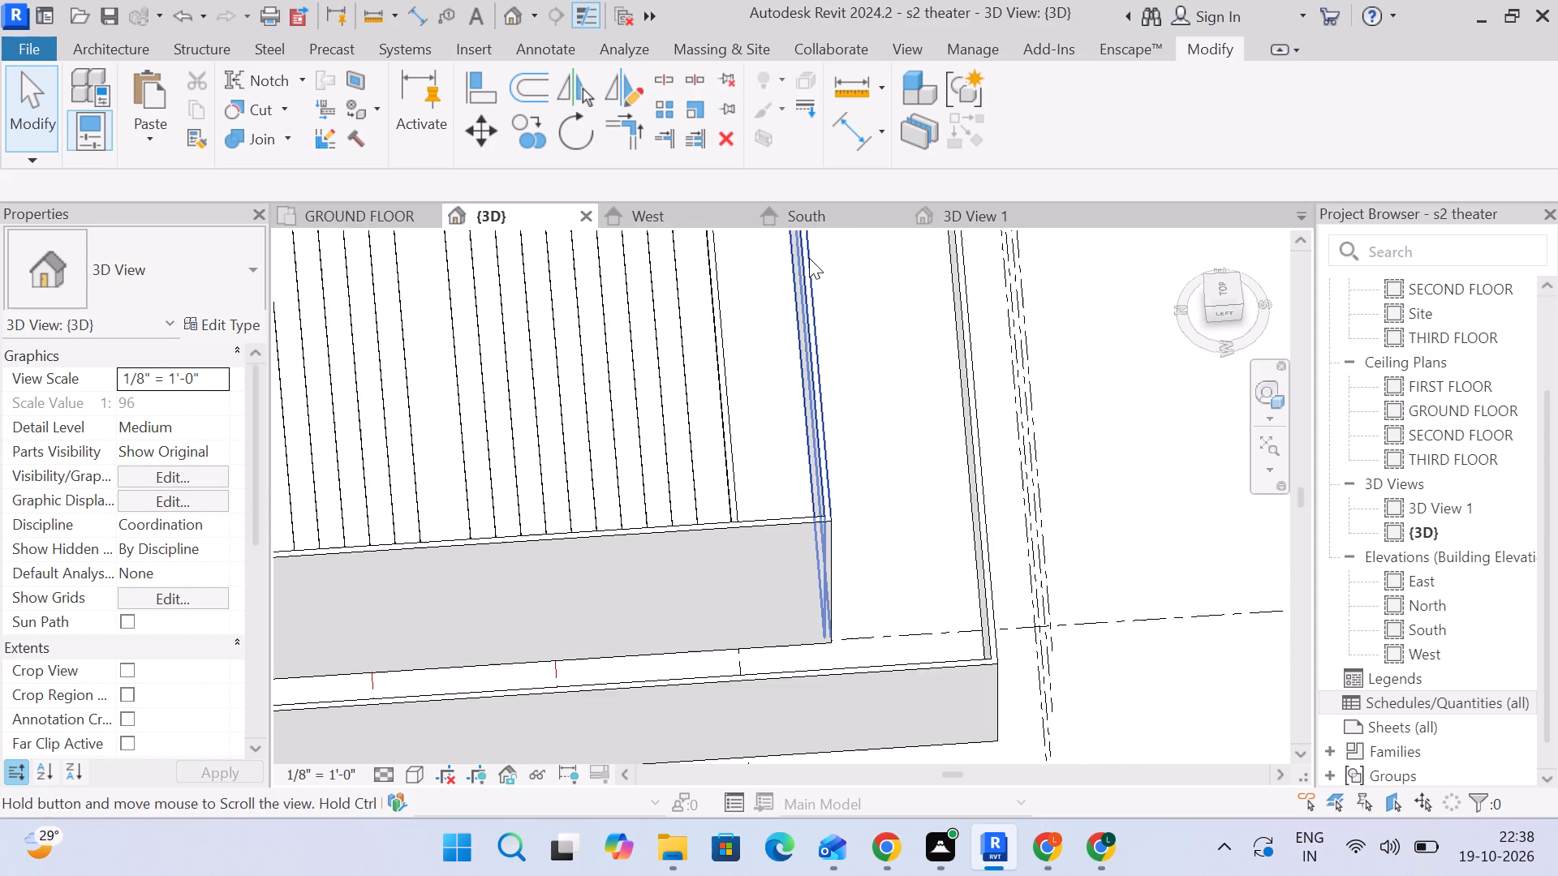
pyautogui.moveTo(809, 258); pyautogui.dragTo(814, 267, button='middle')
pyautogui.scroll(-8, 808, 255)
pyautogui.moveTo(806, 273); pyautogui.dragTo(810, 500, button='middle')
pyautogui.scroll(-4, 804, 488)
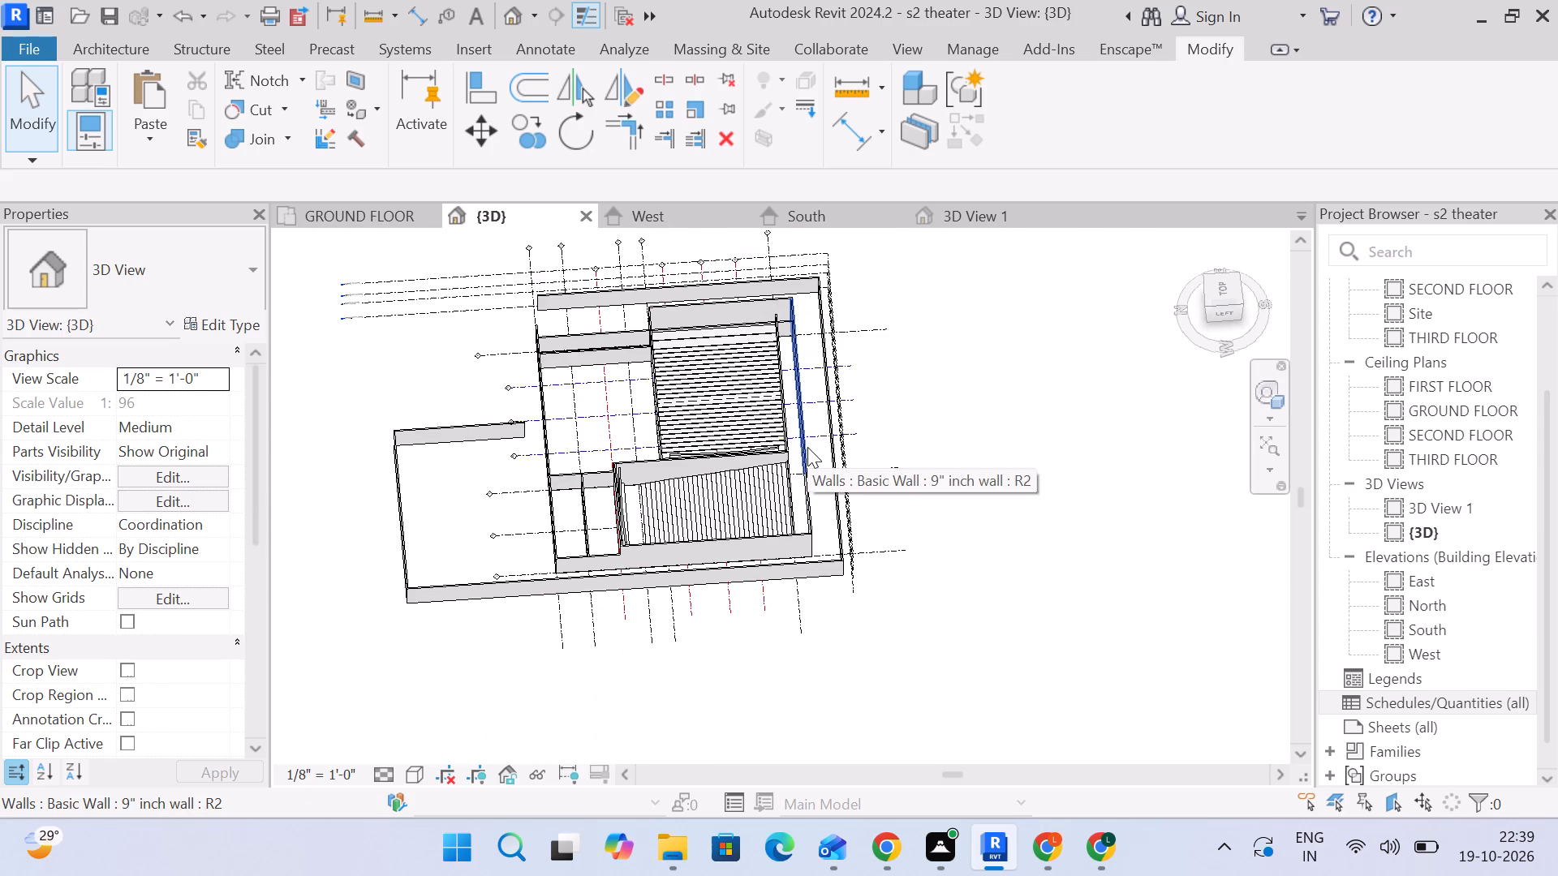
# Examine the GROUND FLOOR plan, checking the walls along grid A and the 10' corridor around both halls.
pyautogui.click(365, 220)
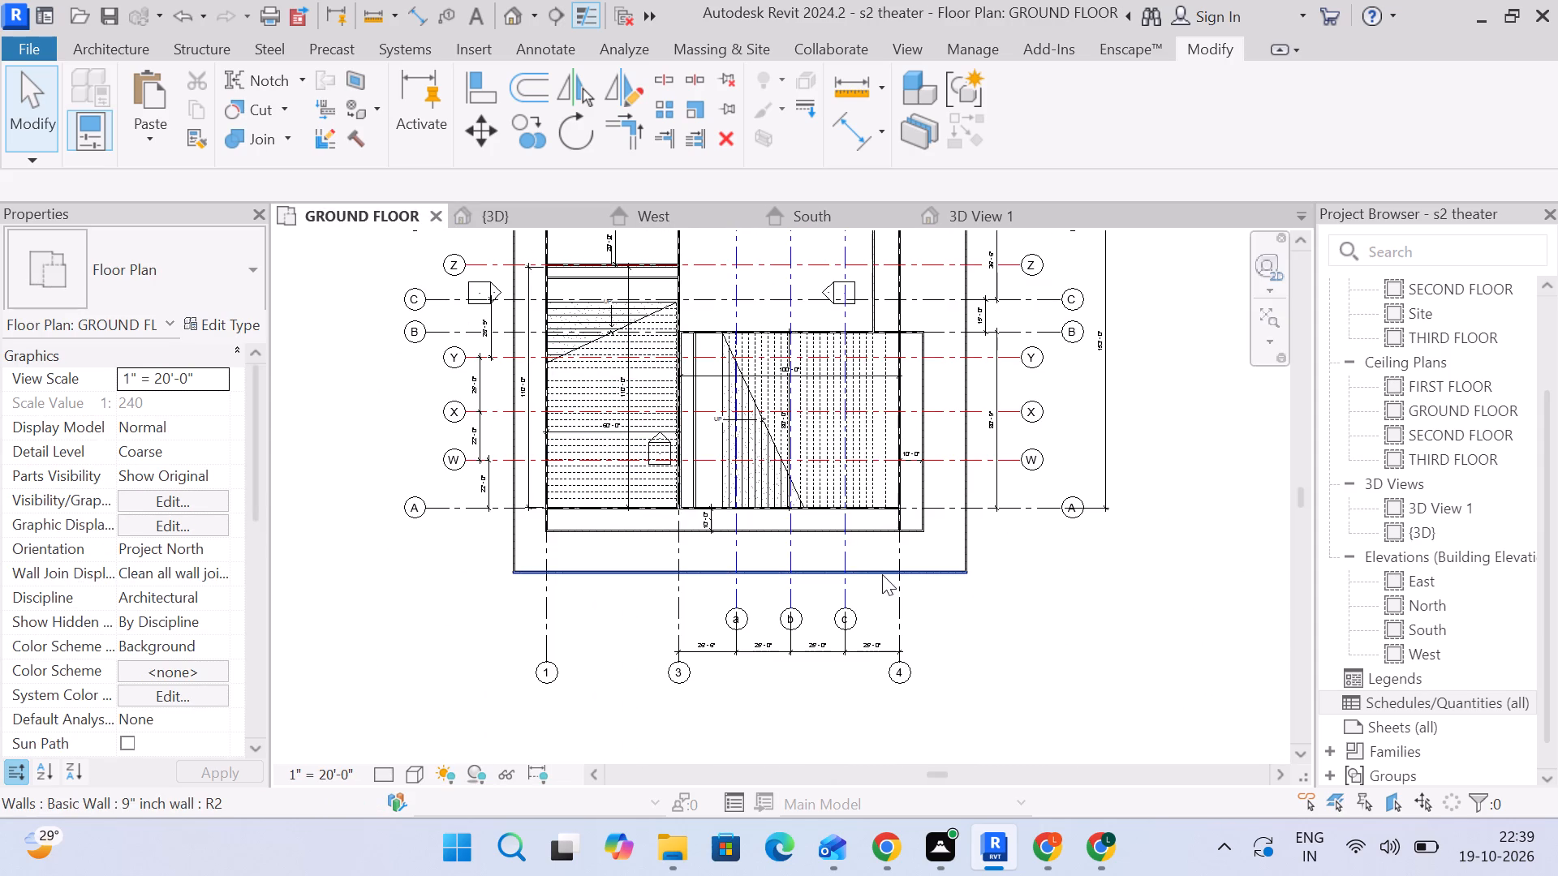
pyautogui.scroll(4, 617, 530)
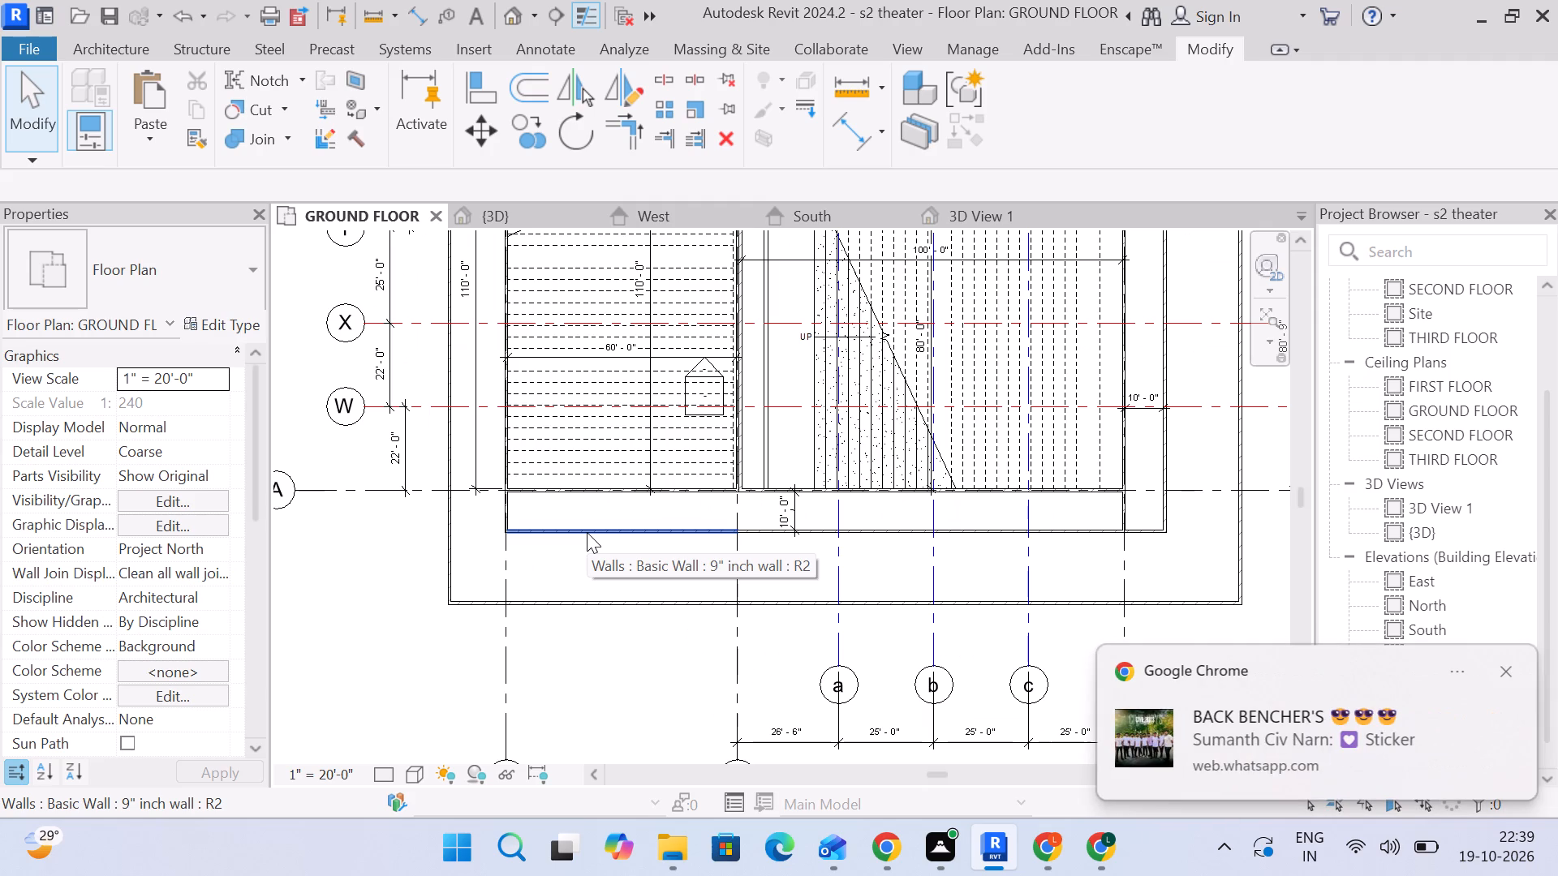
pyautogui.scroll(-4, 610, 536)
pyautogui.moveTo(837, 536); pyautogui.dragTo(863, 643, button='middle')
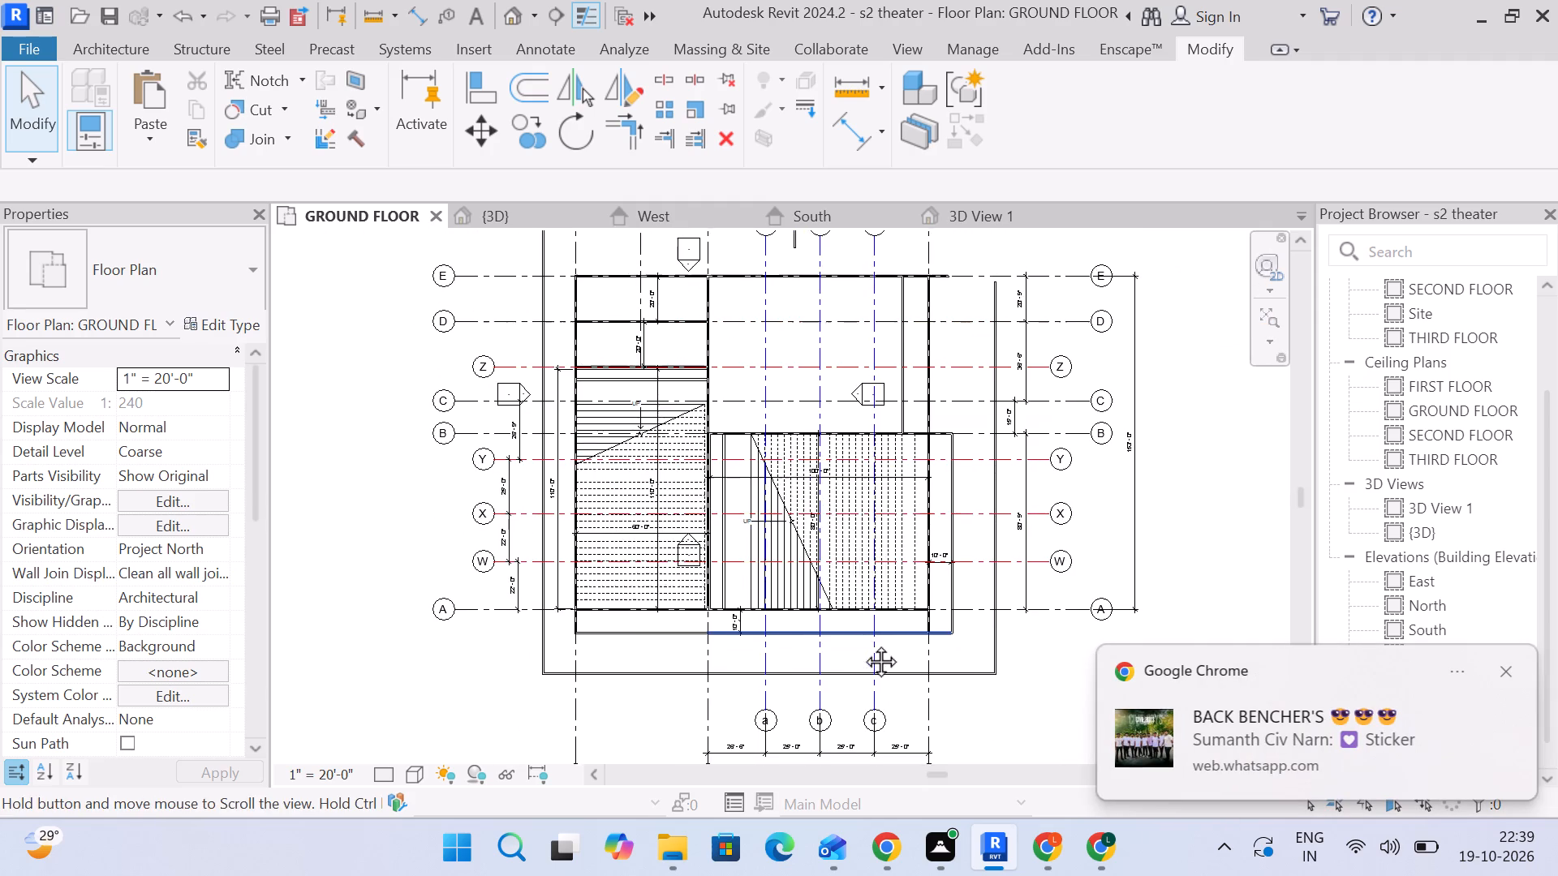
pyautogui.moveTo(863, 643); pyautogui.dragTo(863, 644, button='middle')
pyautogui.scroll(2, 952, 421)
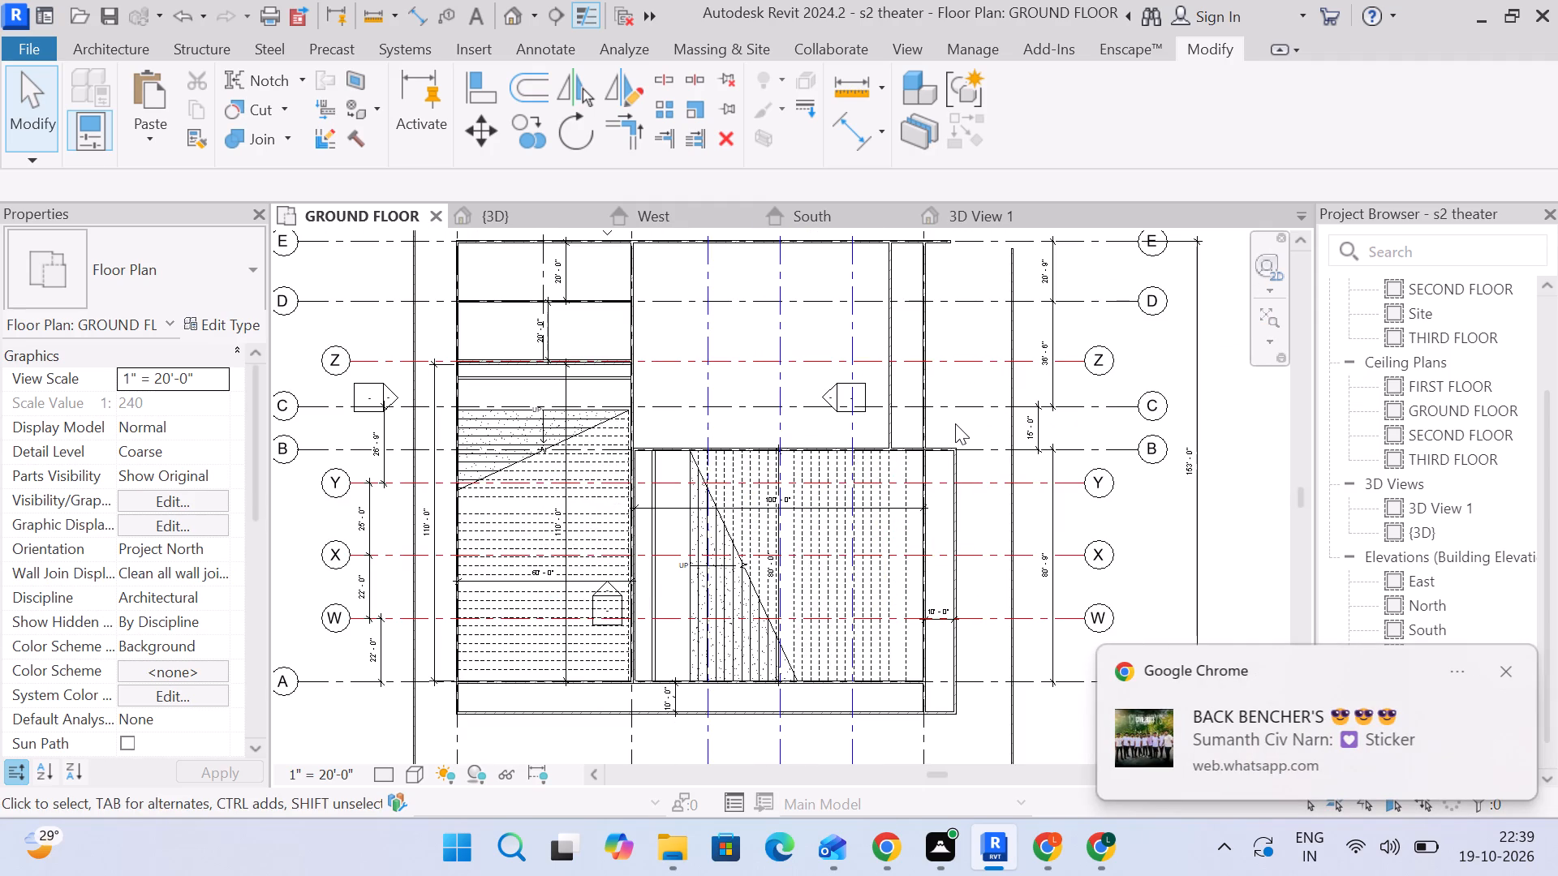
pyautogui.scroll(-2, 955, 427)
pyautogui.moveTo(955, 439); pyautogui.dragTo(949, 541, button='middle')
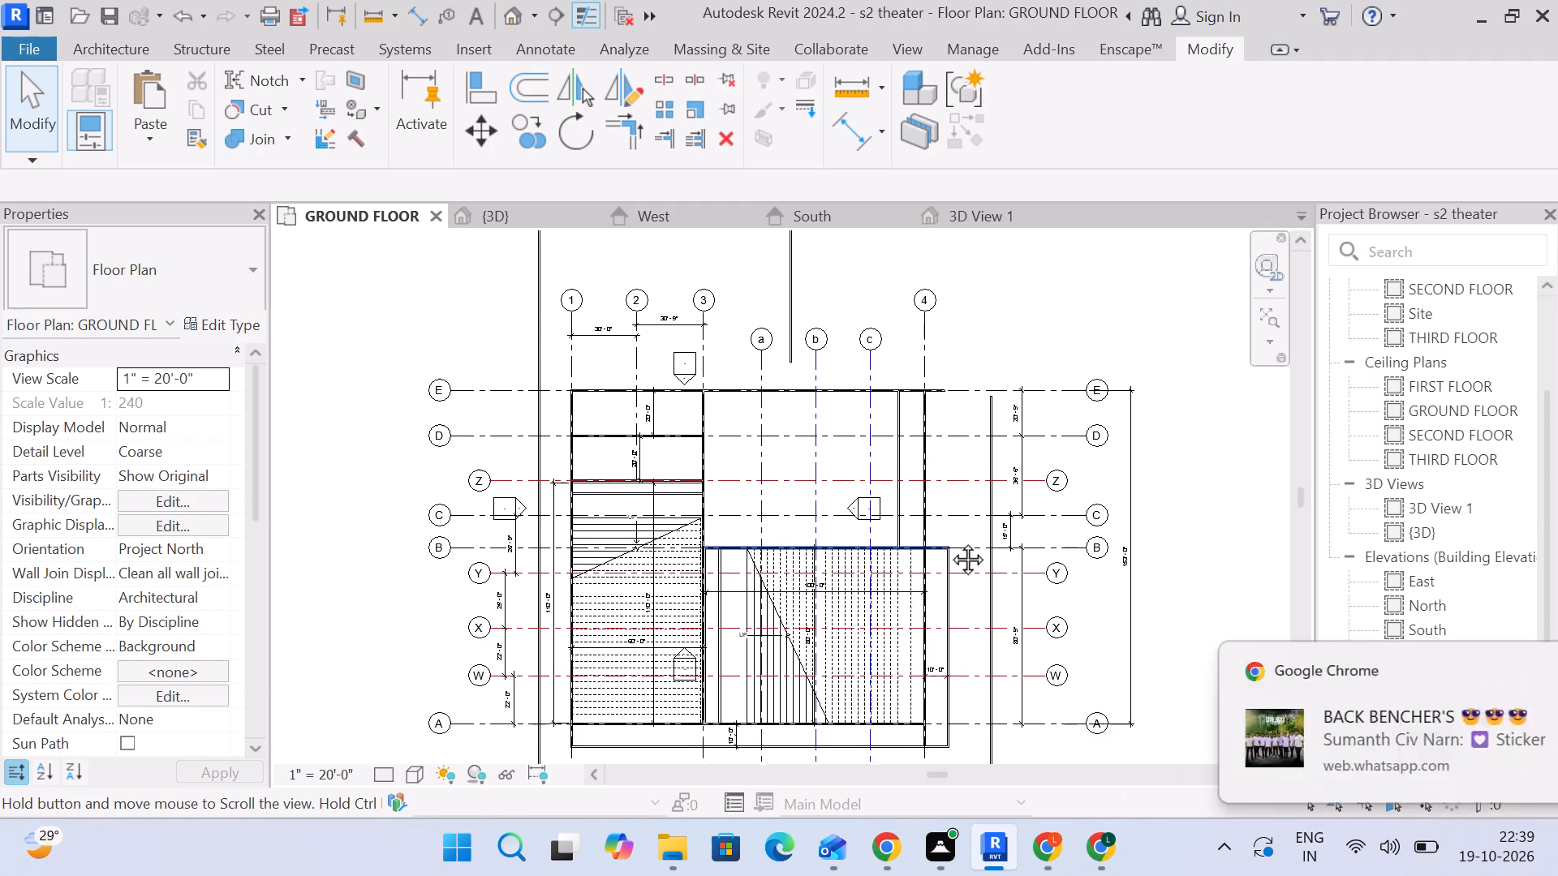
pyautogui.moveTo(949, 541); pyautogui.dragTo(952, 536, button='middle')
pyautogui.moveTo(961, 514); pyautogui.dragTo(948, 356, button='middle')
pyautogui.scroll(2, 534, 571)
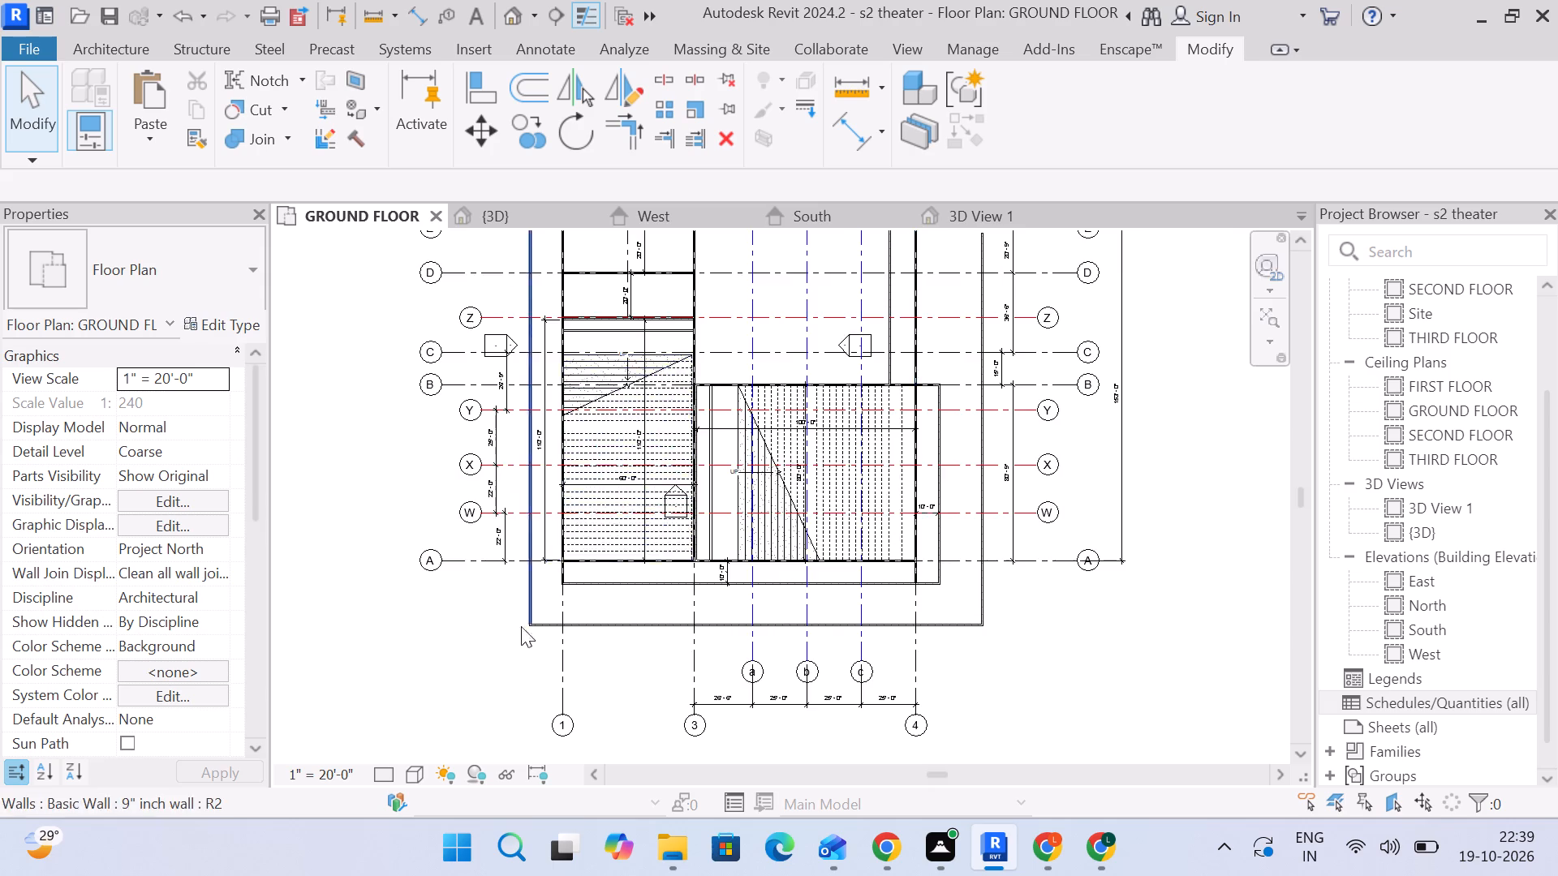
pyautogui.scroll(3, 521, 626)
pyautogui.scroll(3, 659, 556)
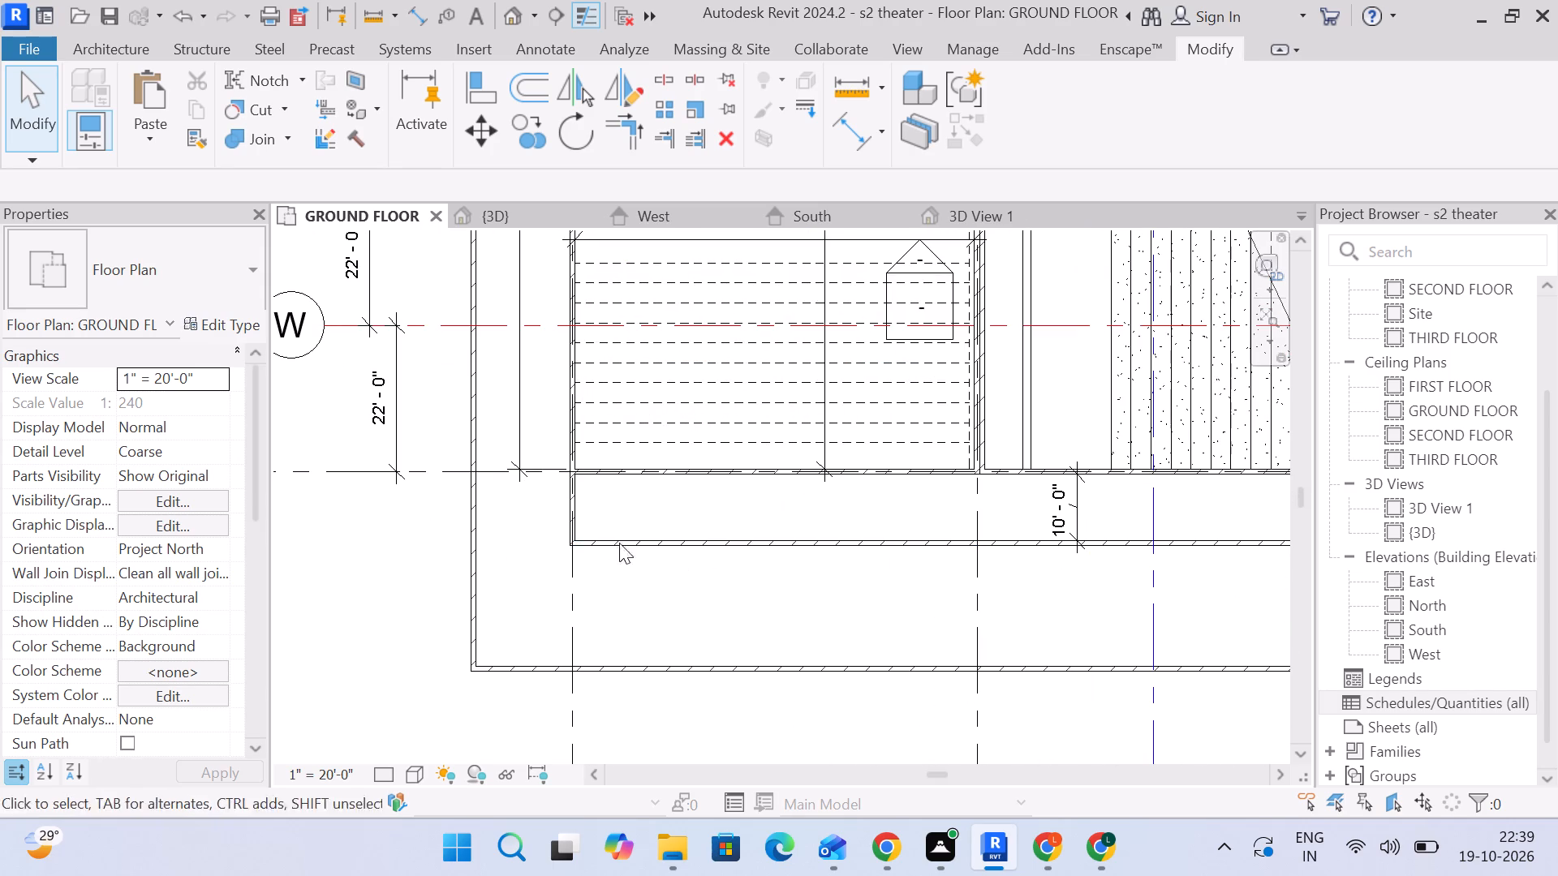
pyautogui.scroll(3, 885, 528)
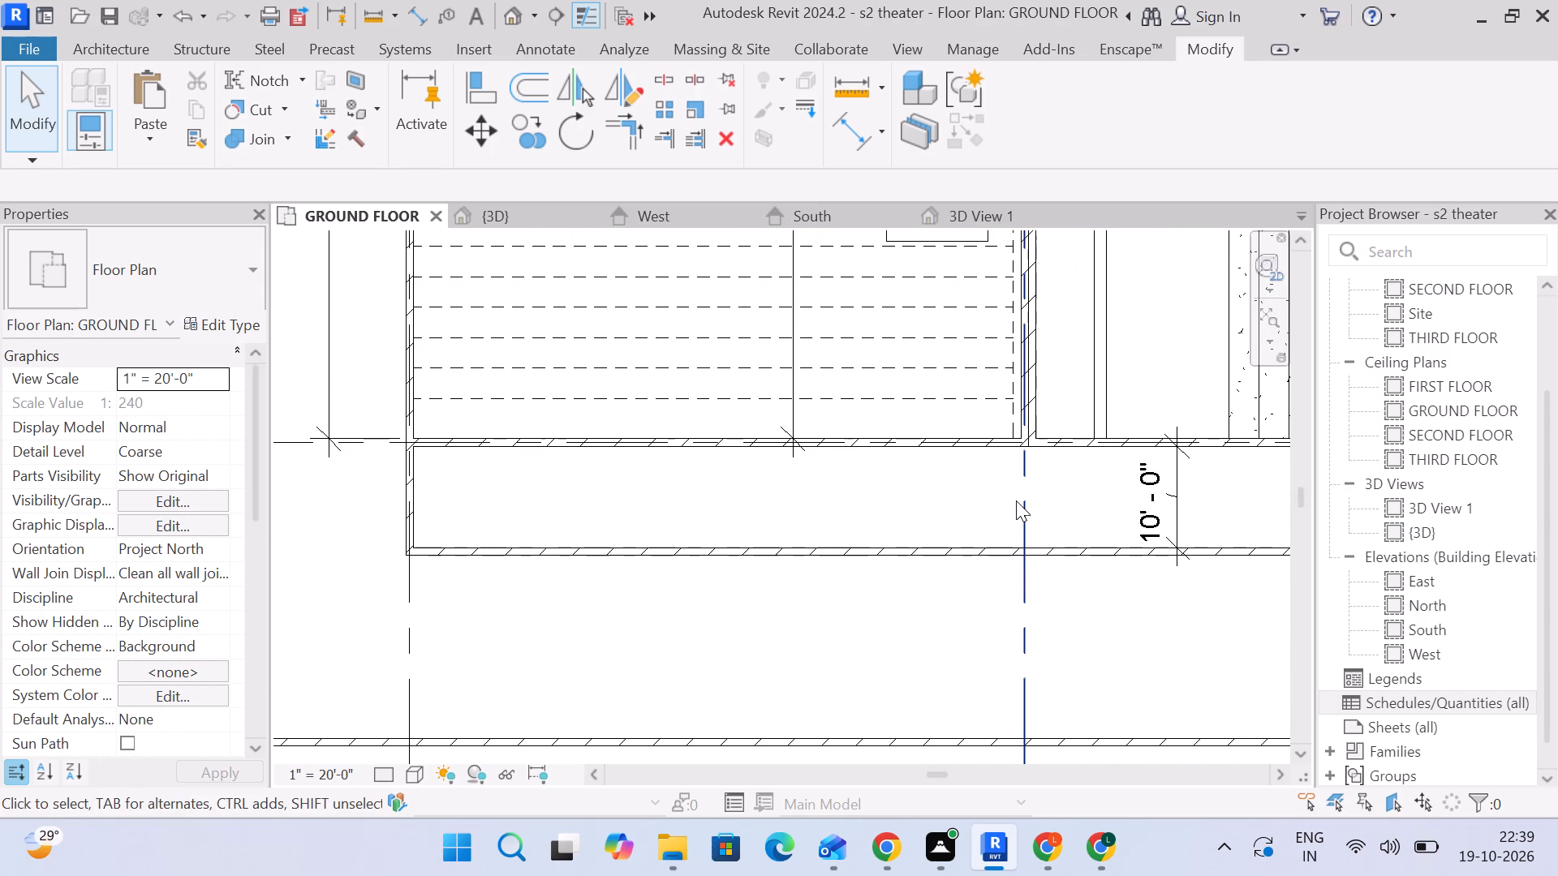
pyautogui.scroll(2, 1016, 504)
pyautogui.scroll(-2, 1016, 505)
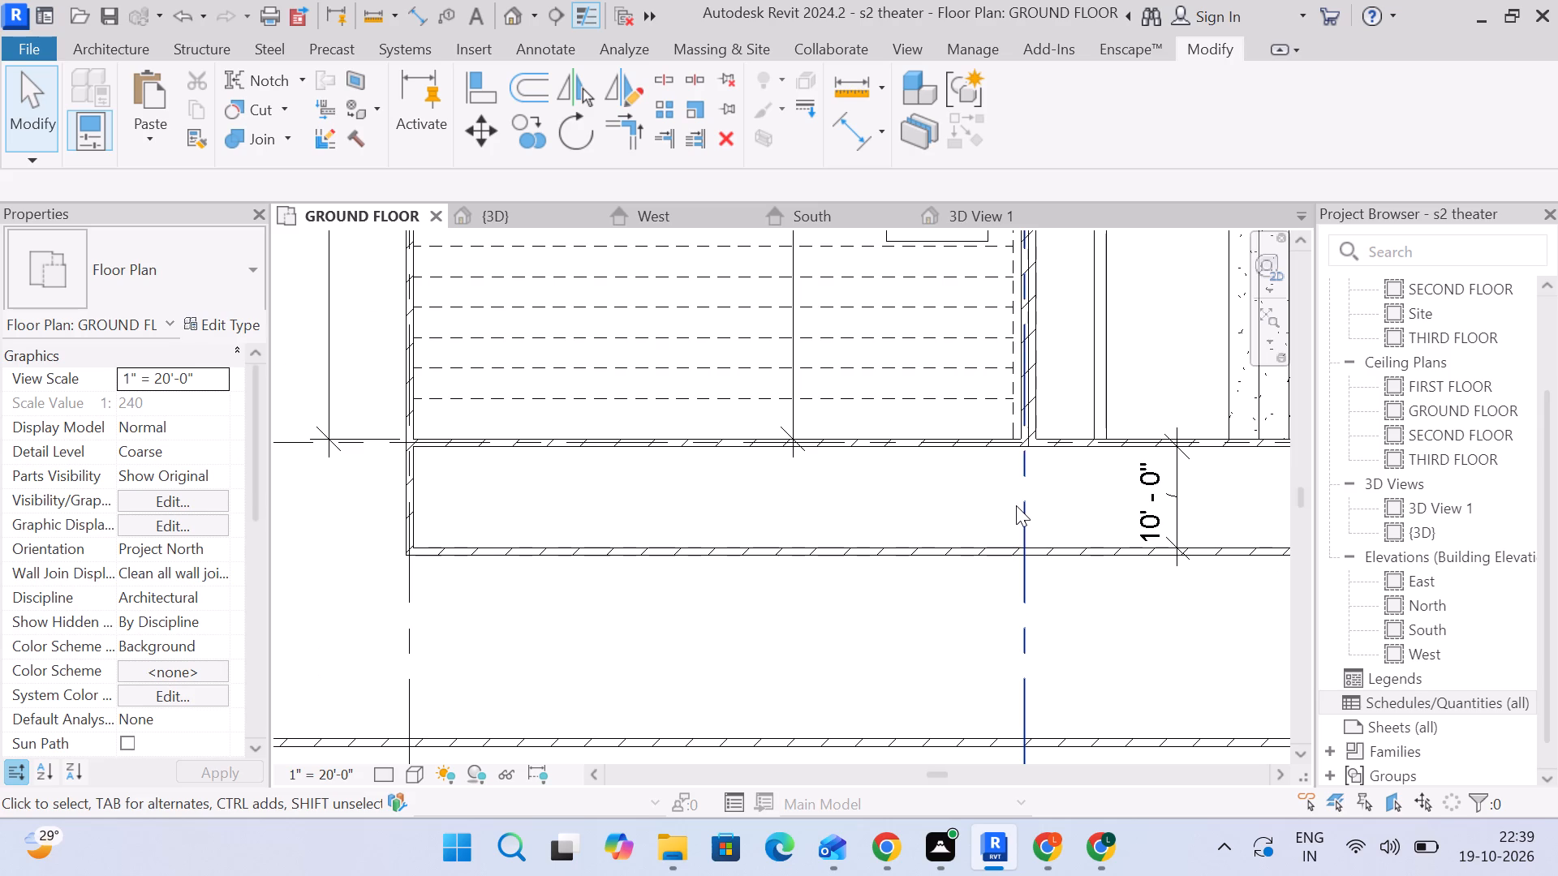
pyautogui.scroll(-2, 987, 505)
pyautogui.moveTo(985, 505); pyautogui.dragTo(803, 505, button='middle')
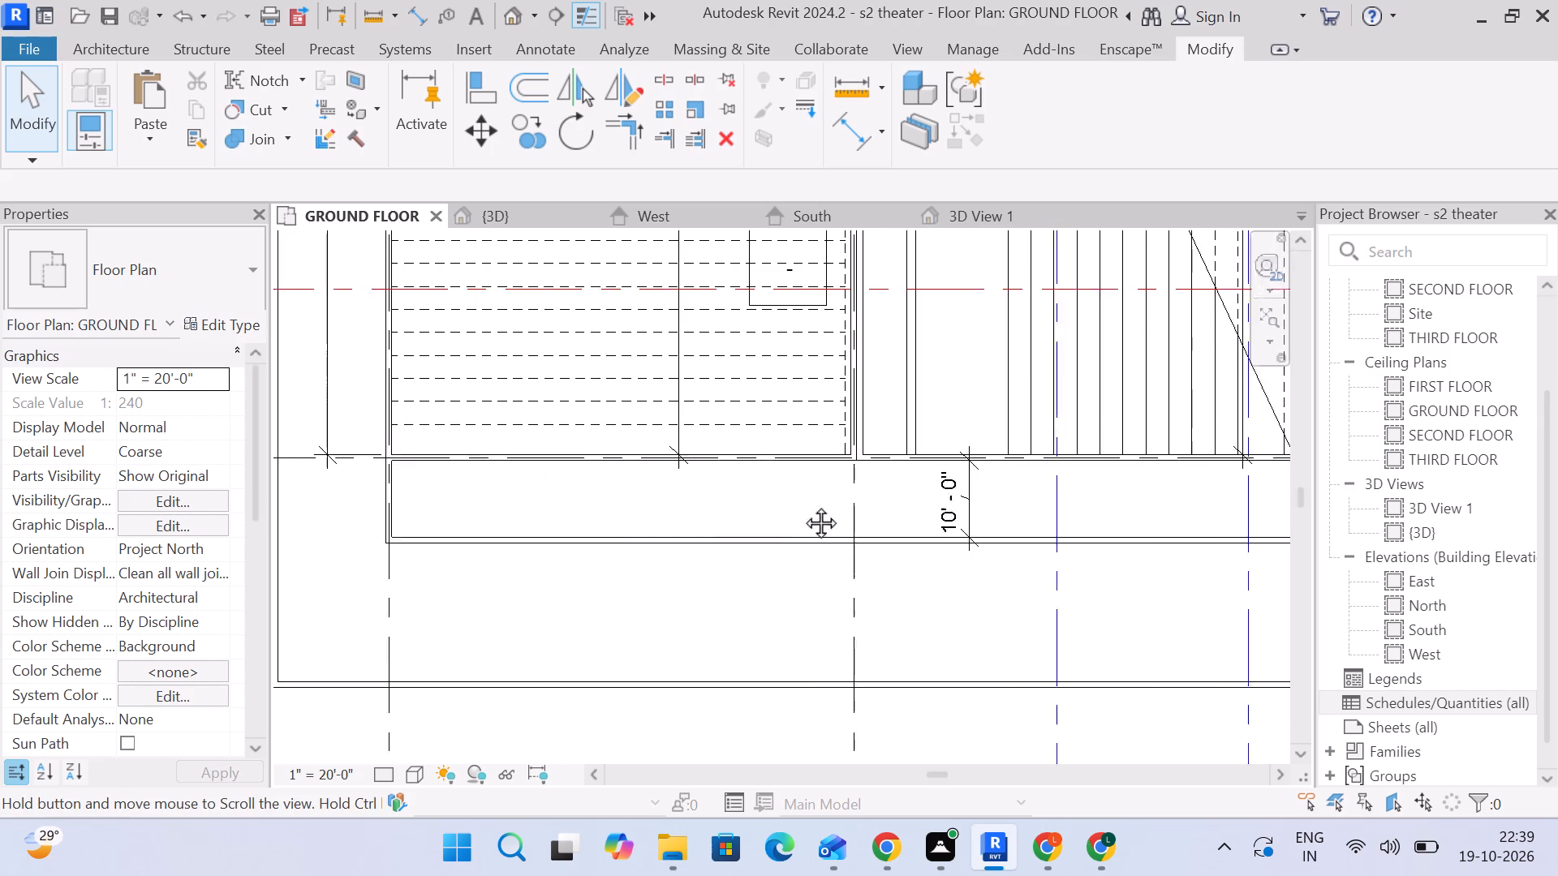
pyautogui.moveTo(803, 505); pyautogui.dragTo(800, 505, button='middle')
pyautogui.scroll(-3, 798, 505)
pyautogui.moveTo(798, 506); pyautogui.dragTo(925, 535, button='middle')
pyautogui.scroll(-2, 935, 526)
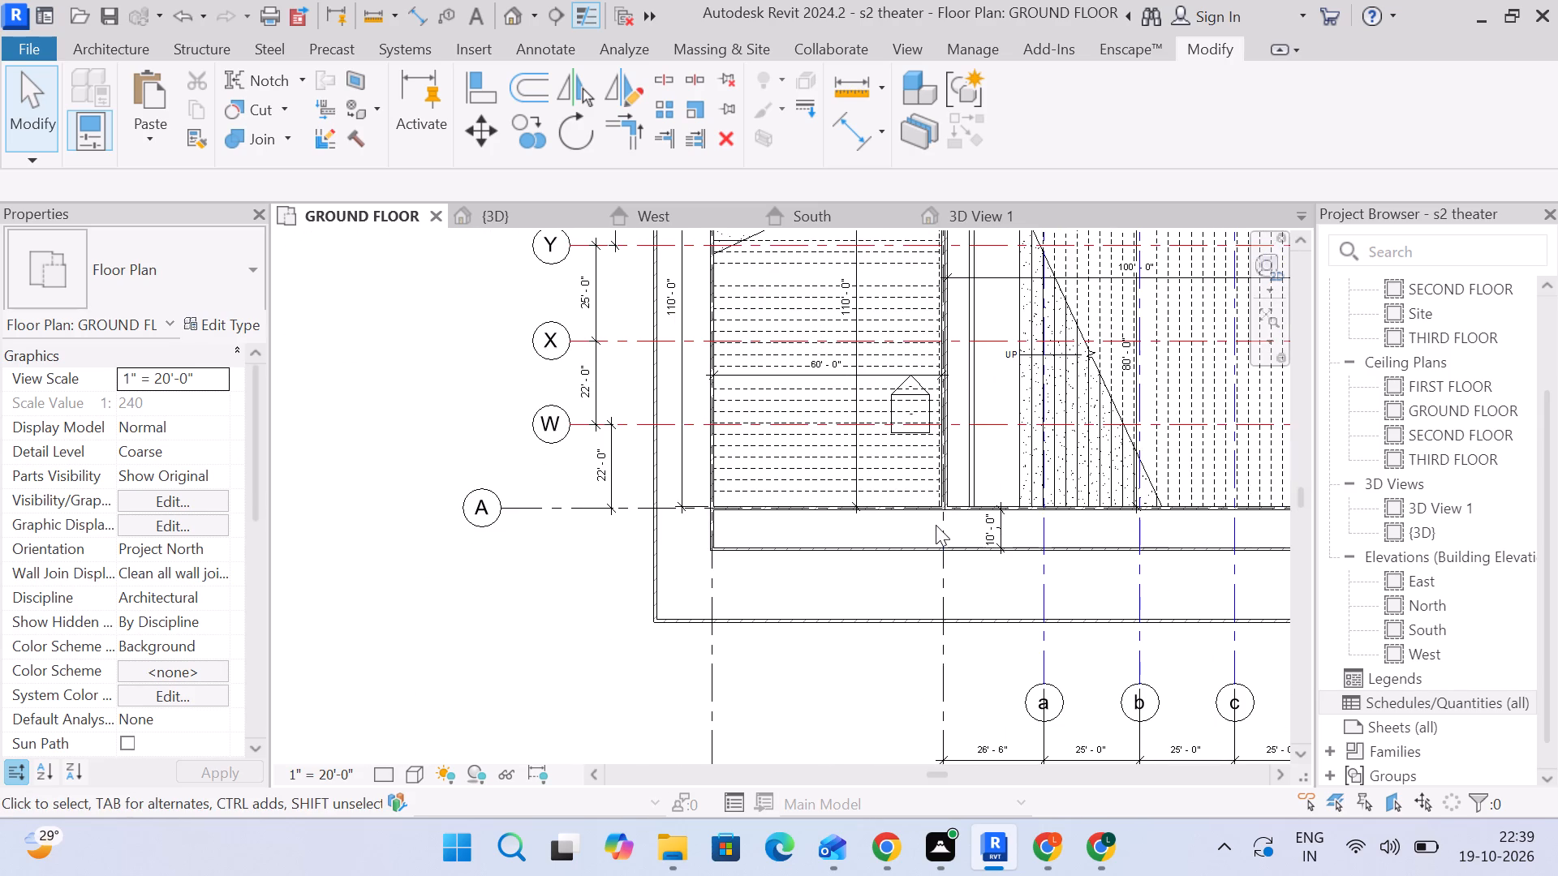
pyautogui.scroll(-3, 939, 519)
pyautogui.moveTo(936, 522); pyautogui.dragTo(759, 565, button='middle')
pyautogui.scroll(1, 759, 565)
pyautogui.scroll(-3, 759, 565)
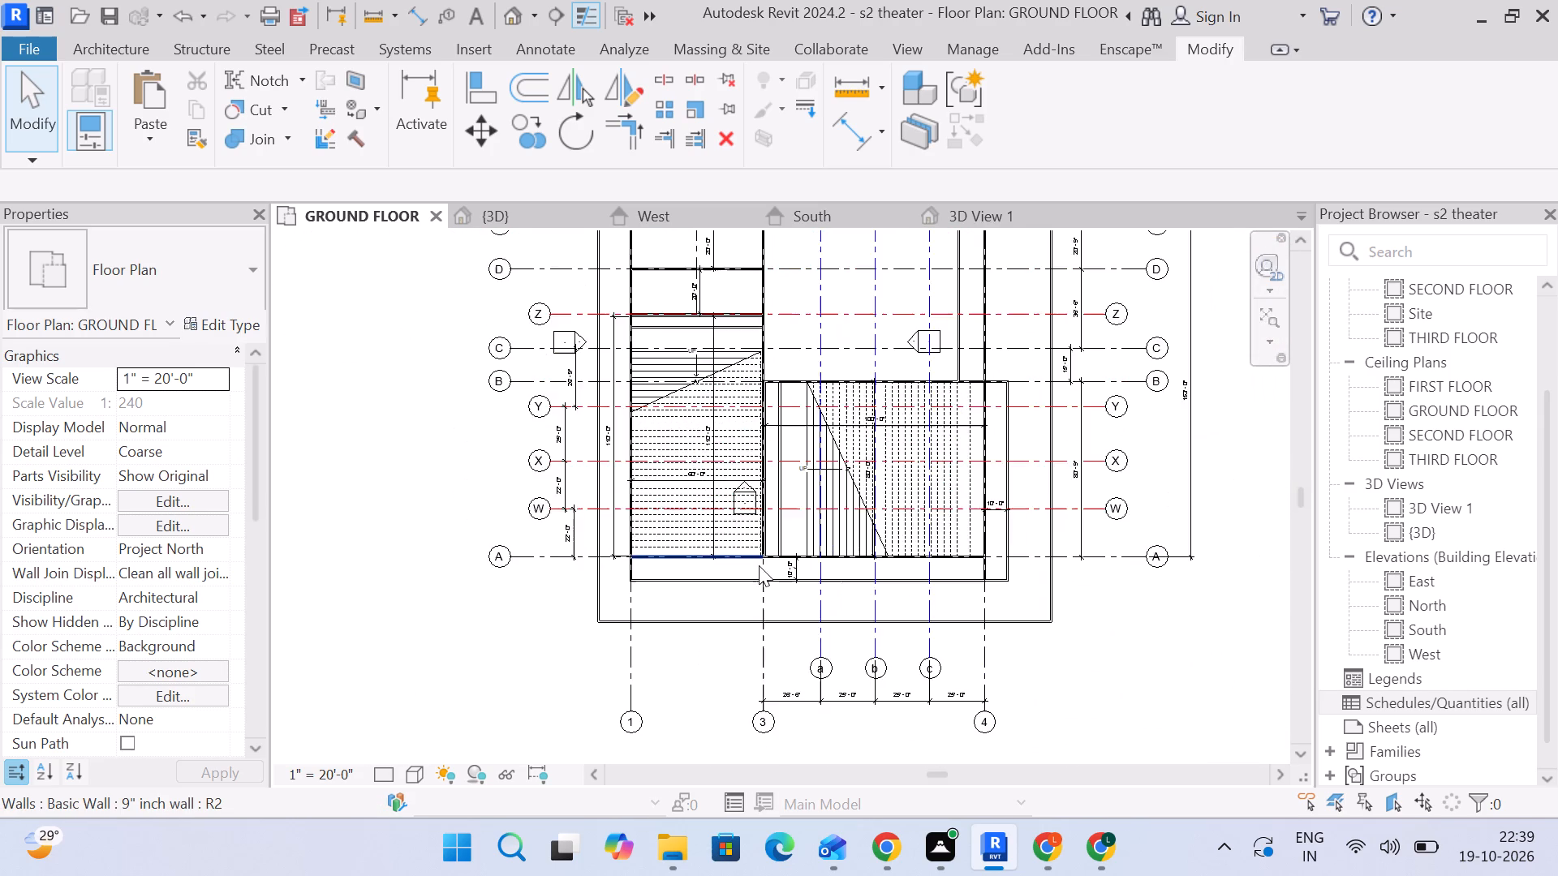
pyautogui.scroll(-2, 755, 565)
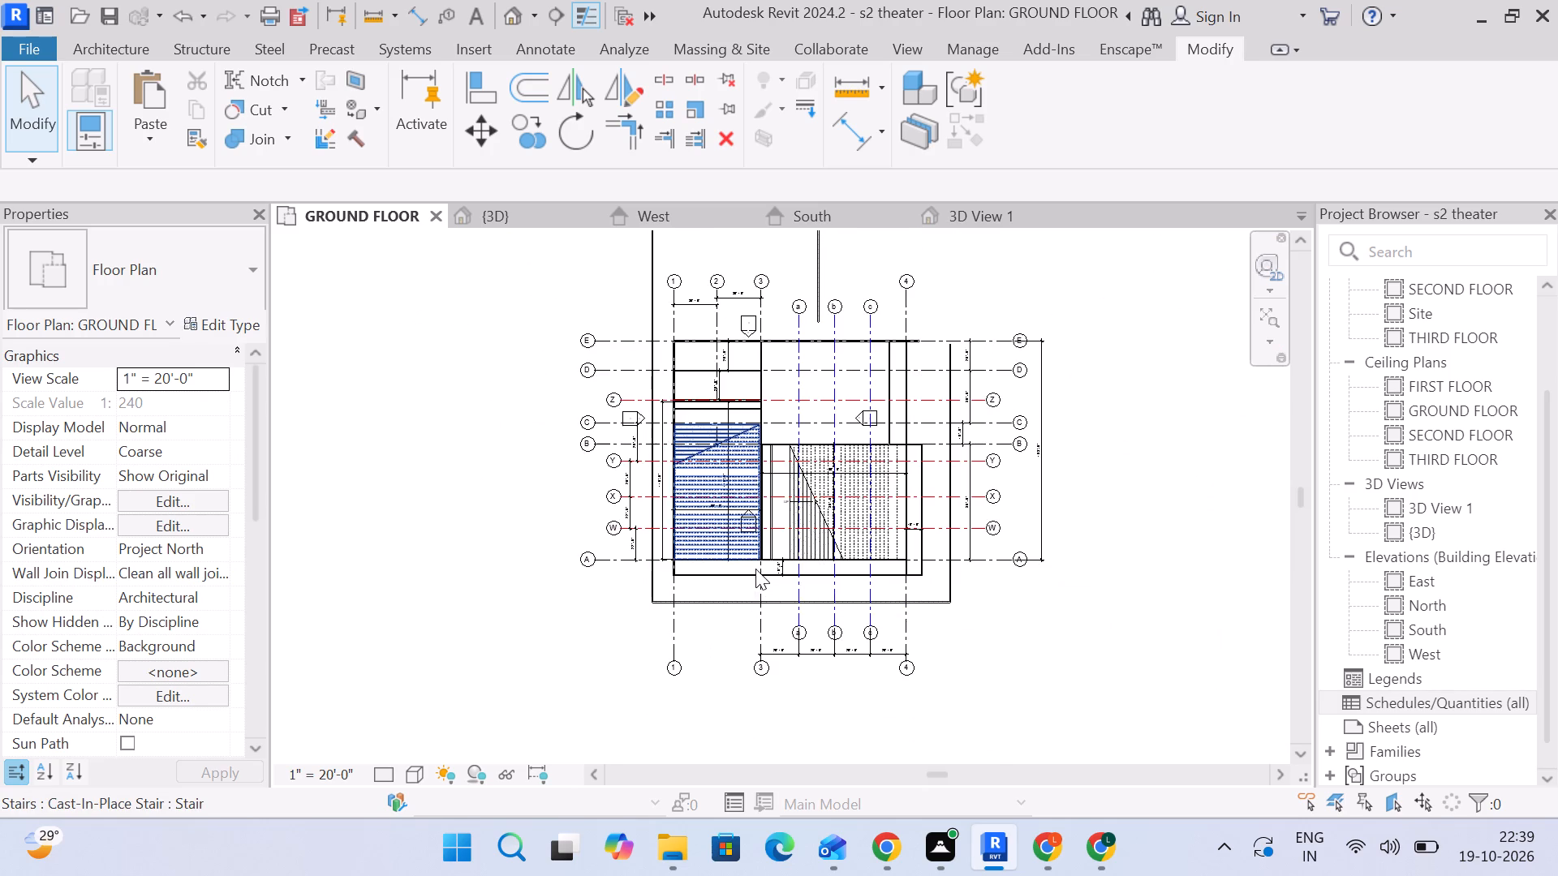
pyautogui.scroll(11, 755, 569)
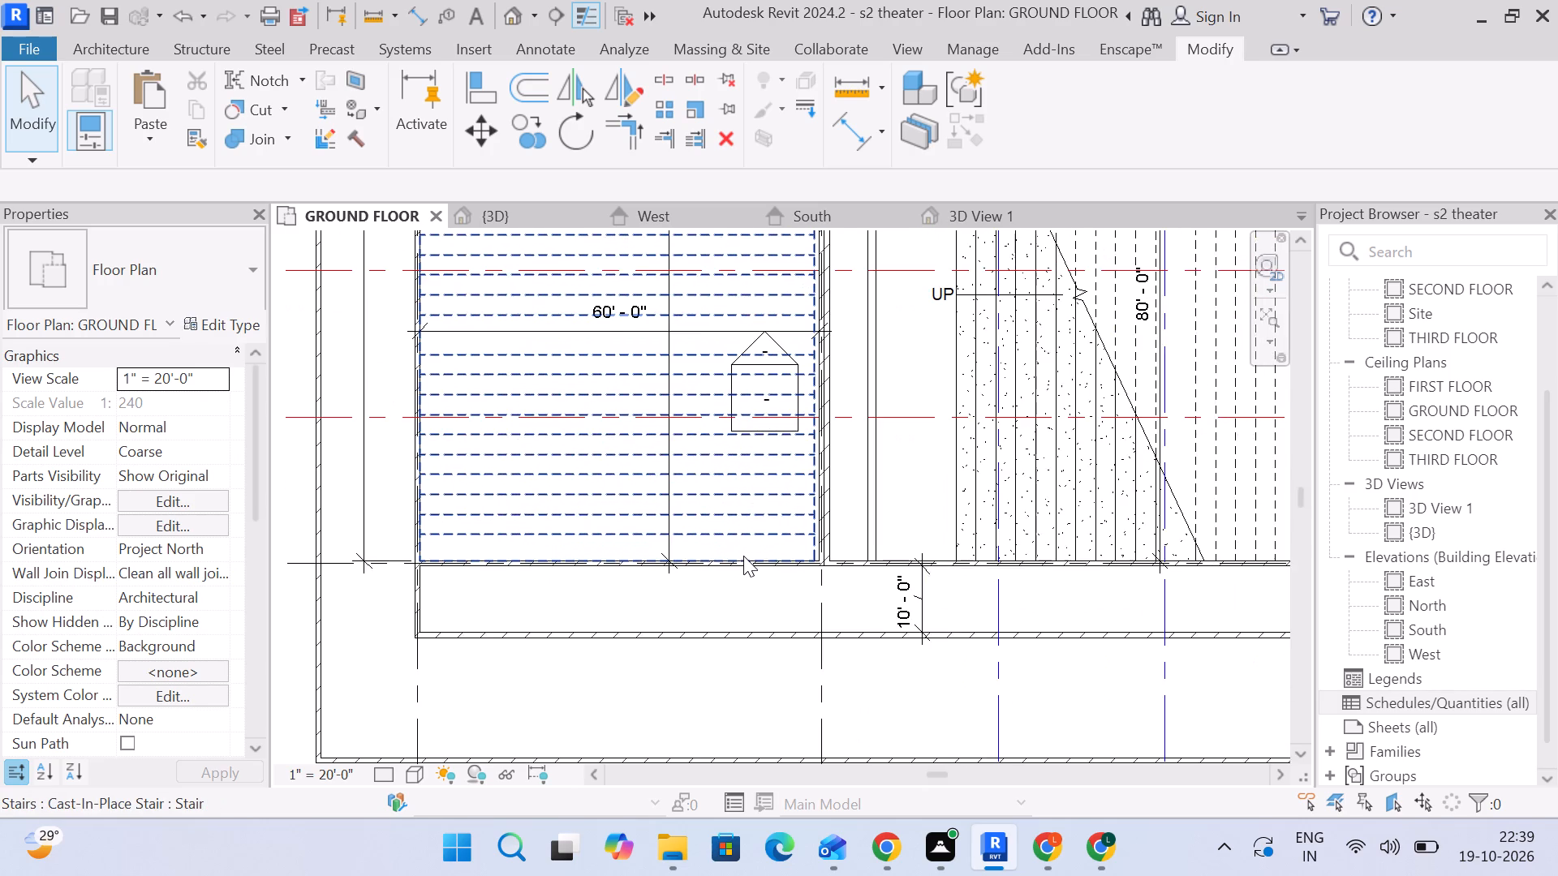
pyautogui.scroll(-4, 743, 556)
pyautogui.moveTo(743, 556); pyautogui.dragTo(749, 595, button='middle')
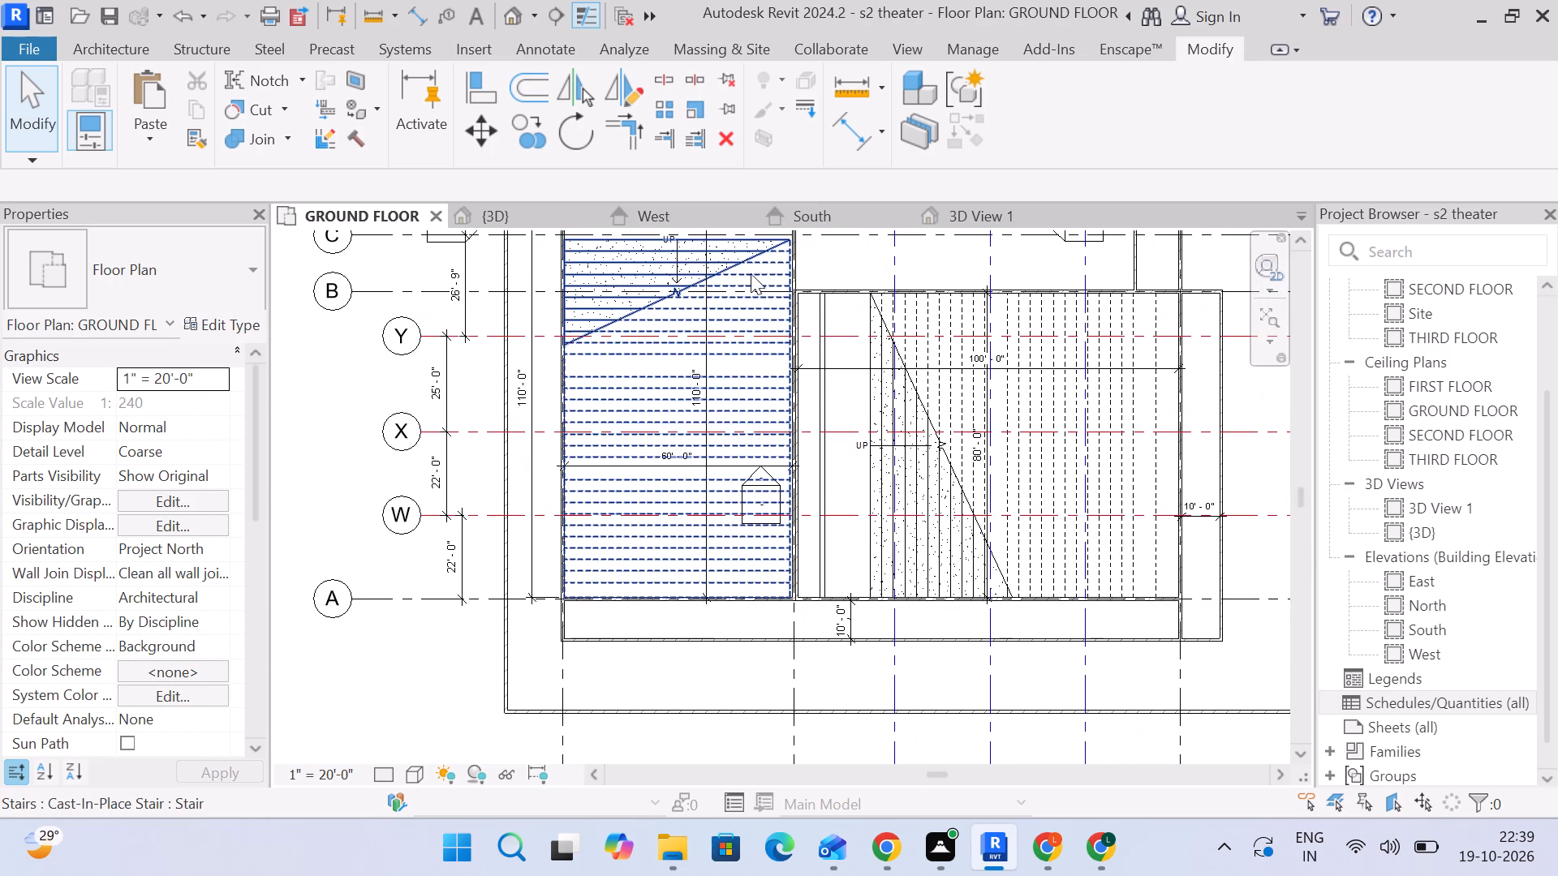
# In the 3D view, set the Top Constraint of the 60' wide hall's rear wall to Up to level: SECOND FLOOR.
pyautogui.click(507, 210)
pyautogui.scroll(4, 745, 397)
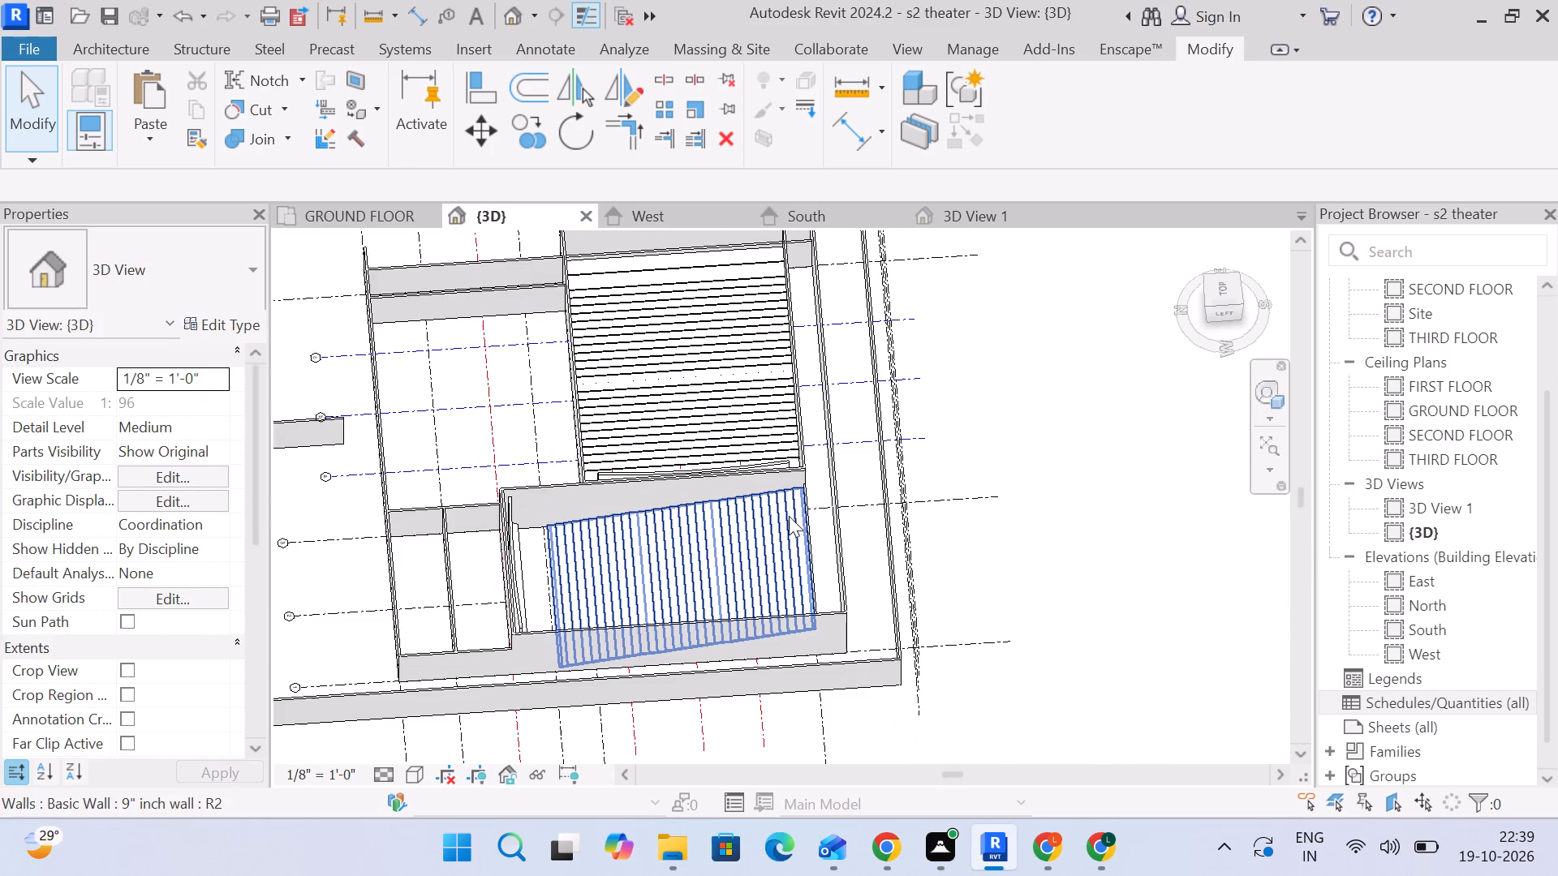
pyautogui.scroll(5, 797, 556)
pyautogui.click(833, 535)
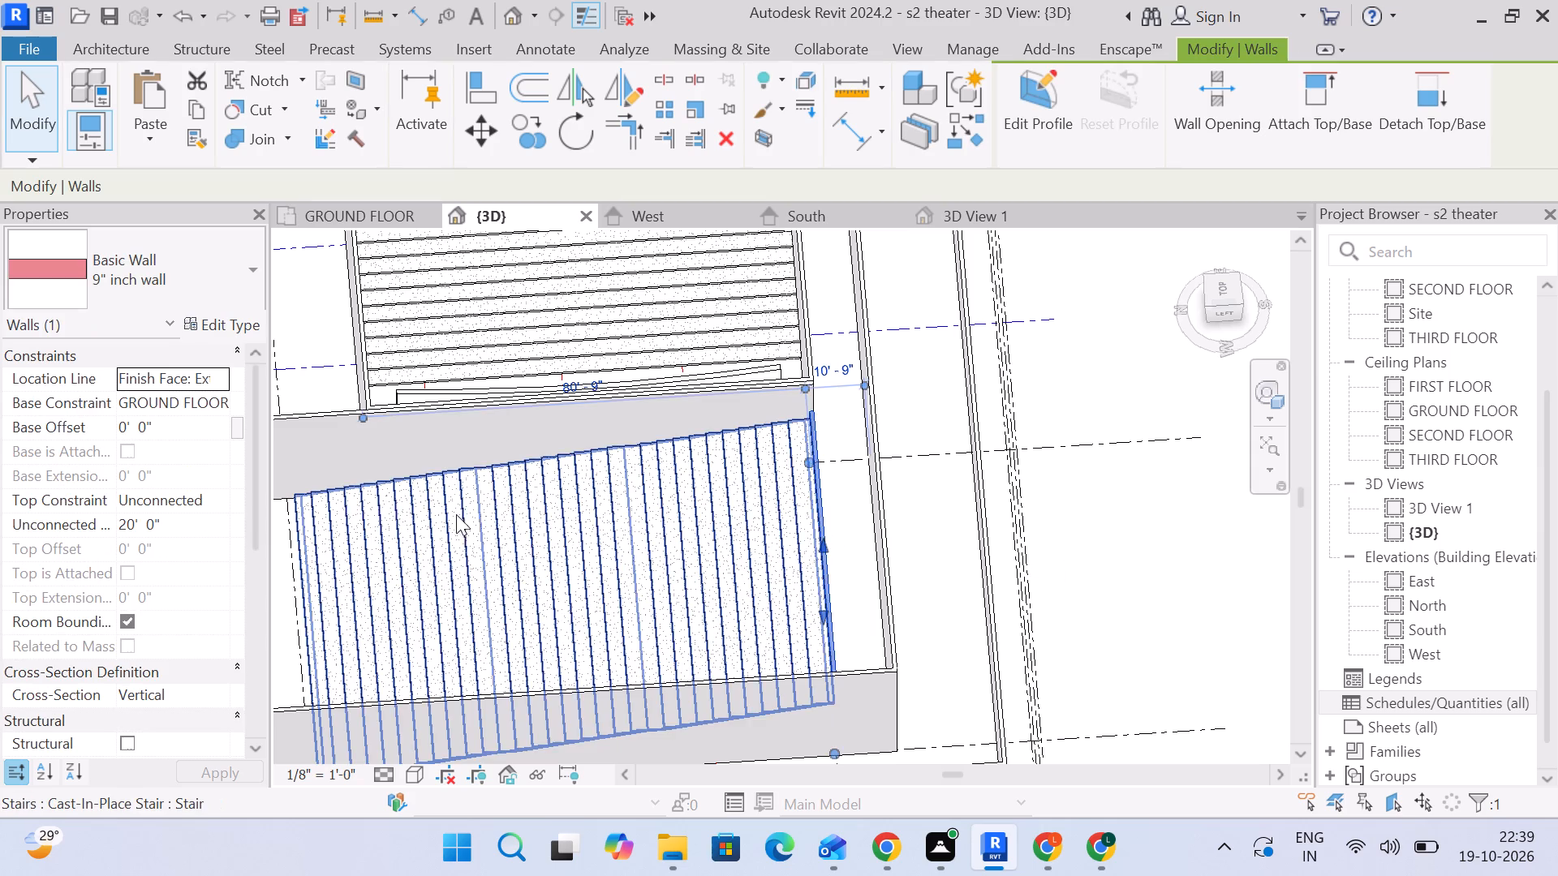
pyautogui.click(218, 492)
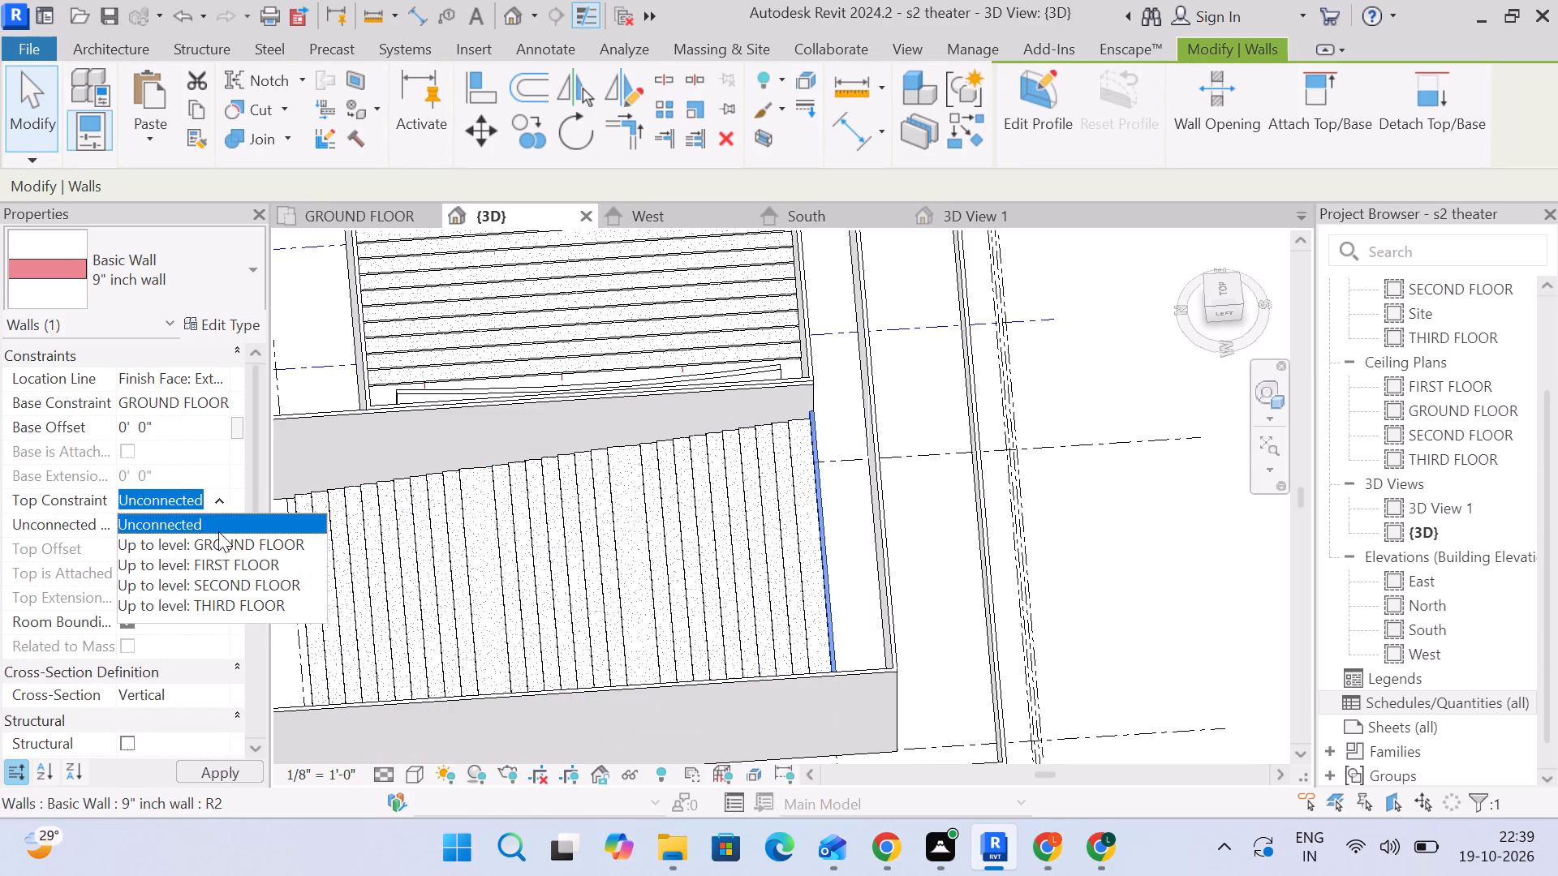
pyautogui.click(214, 579)
pyautogui.click(1117, 513)
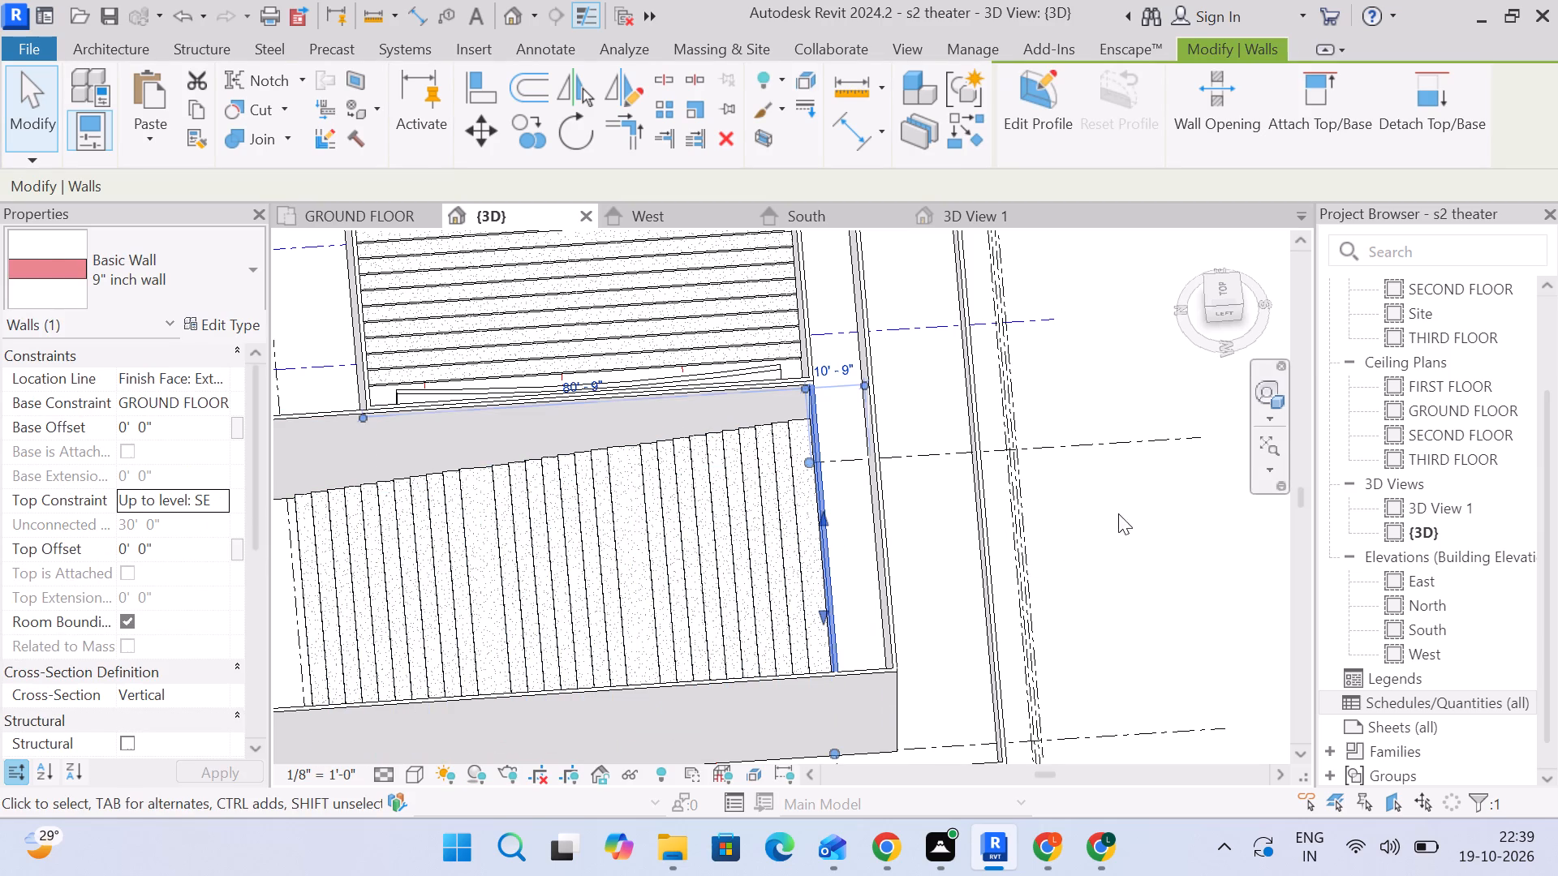
# Set the Top Constraint of the rear wall behind the other hall's stepped seating to Up to level: SECOND FLOOR.
pyautogui.scroll(-4, 885, 534)
pyautogui.moveTo(855, 529); pyautogui.dragTo(1113, 539, button='middle')
pyautogui.scroll(4, 631, 597)
pyautogui.moveTo(826, 610); pyautogui.dragTo(430, 636, button='middle')
pyautogui.scroll(-3, 834, 534)
pyautogui.moveTo(876, 484); pyautogui.dragTo(809, 701, button='middle')
pyautogui.scroll(3, 774, 362)
pyautogui.click(772, 339)
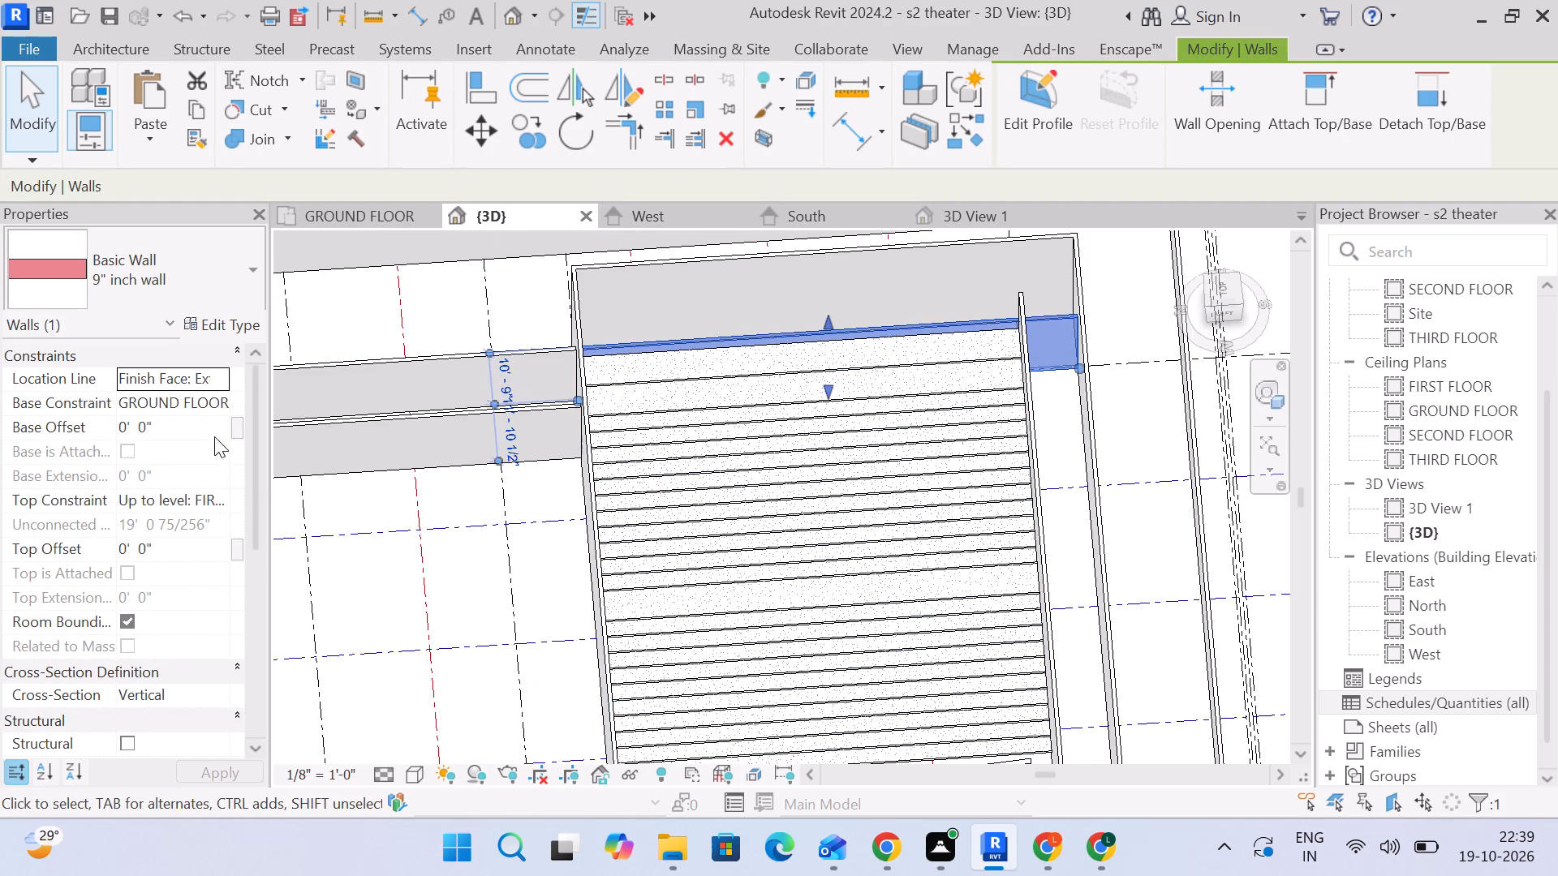
pyautogui.click(232, 501)
pyautogui.click(223, 493)
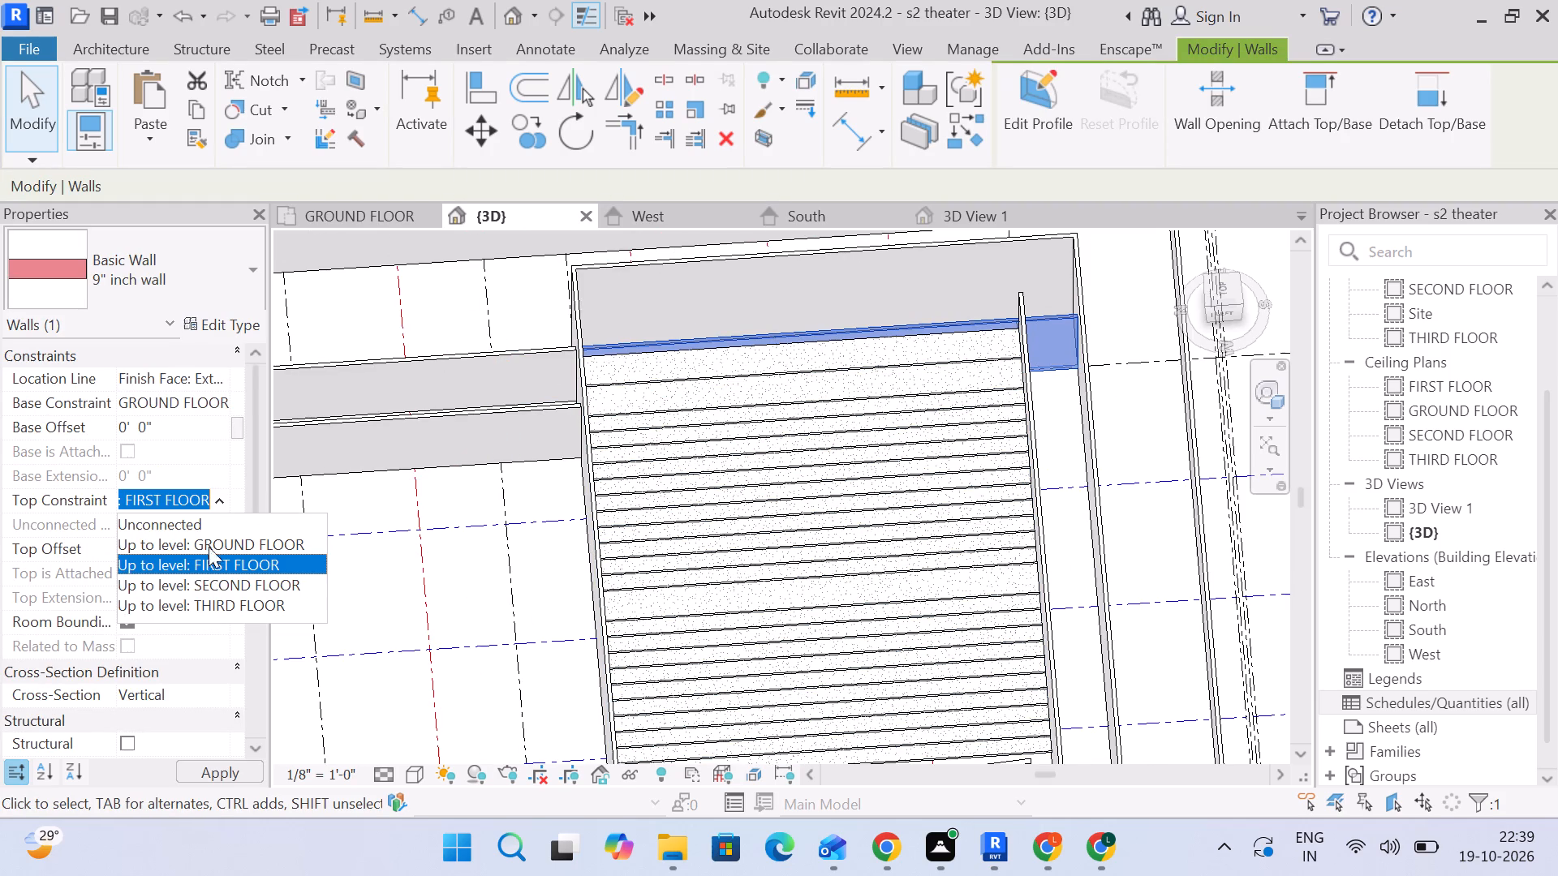
pyautogui.click(207, 584)
pyautogui.scroll(-3, 1108, 505)
pyautogui.moveTo(1104, 505); pyautogui.dragTo(698, 594, button='middle')
pyautogui.click(951, 432)
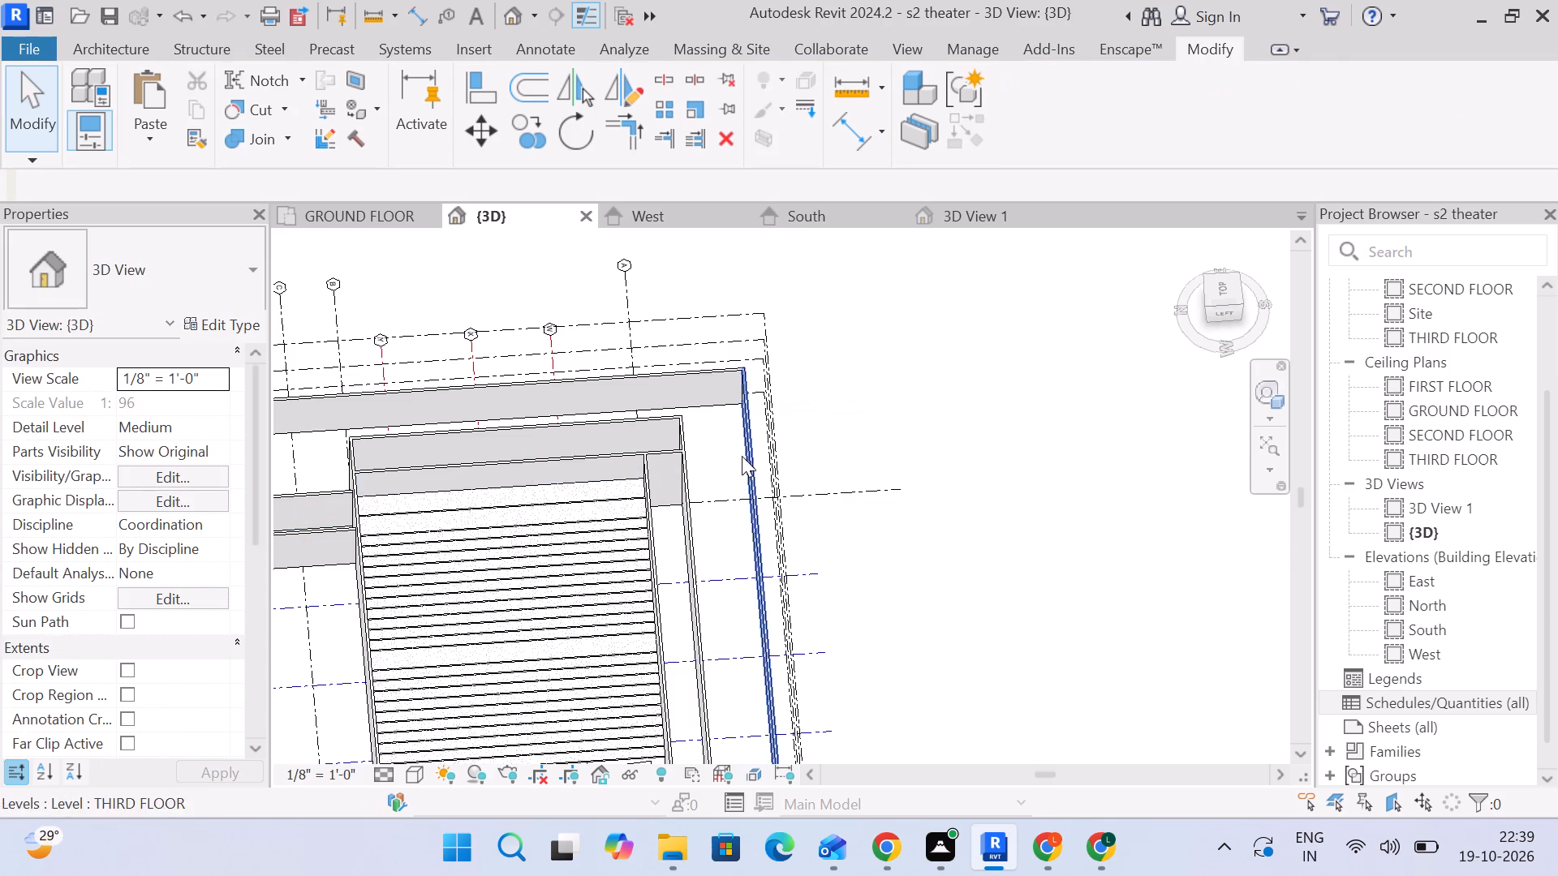
# Examine the walls around both halls and the corridor between them and the outer walls in the 3D view.
pyautogui.scroll(4, 645, 470)
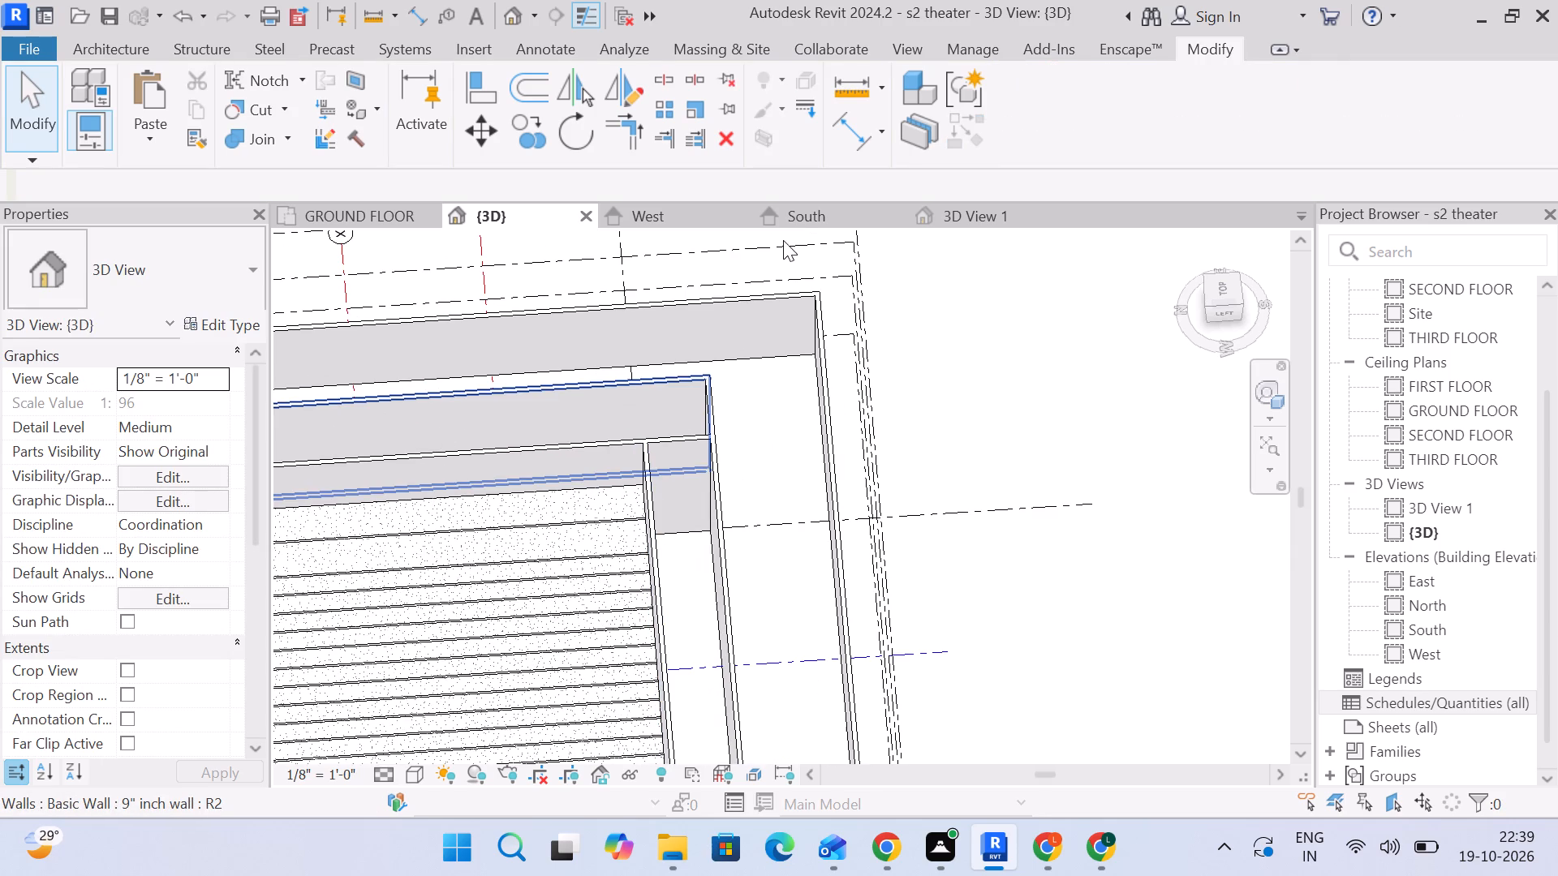
pyautogui.scroll(-4, 505, 505)
pyautogui.moveTo(544, 485); pyautogui.dragTo(909, 377, button='middle')
pyautogui.scroll(4, 998, 374)
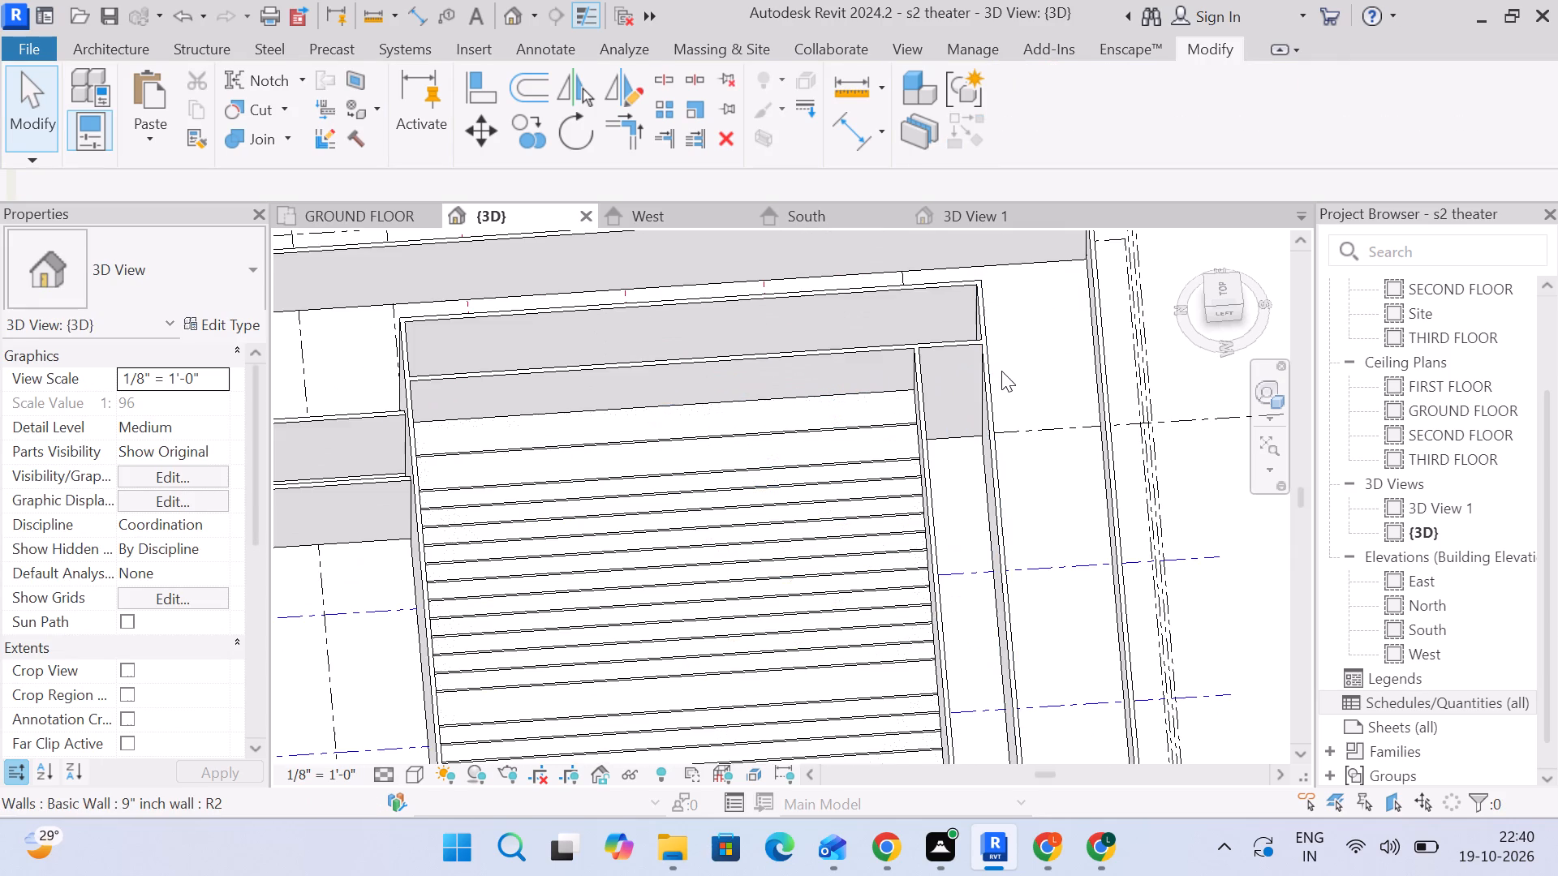
pyautogui.scroll(-3, 984, 371)
pyautogui.moveTo(926, 294); pyautogui.dragTo(893, 239, button='middle')
pyautogui.scroll(-3, 916, 383)
pyautogui.moveTo(949, 439); pyautogui.dragTo(833, 376, button='middle')
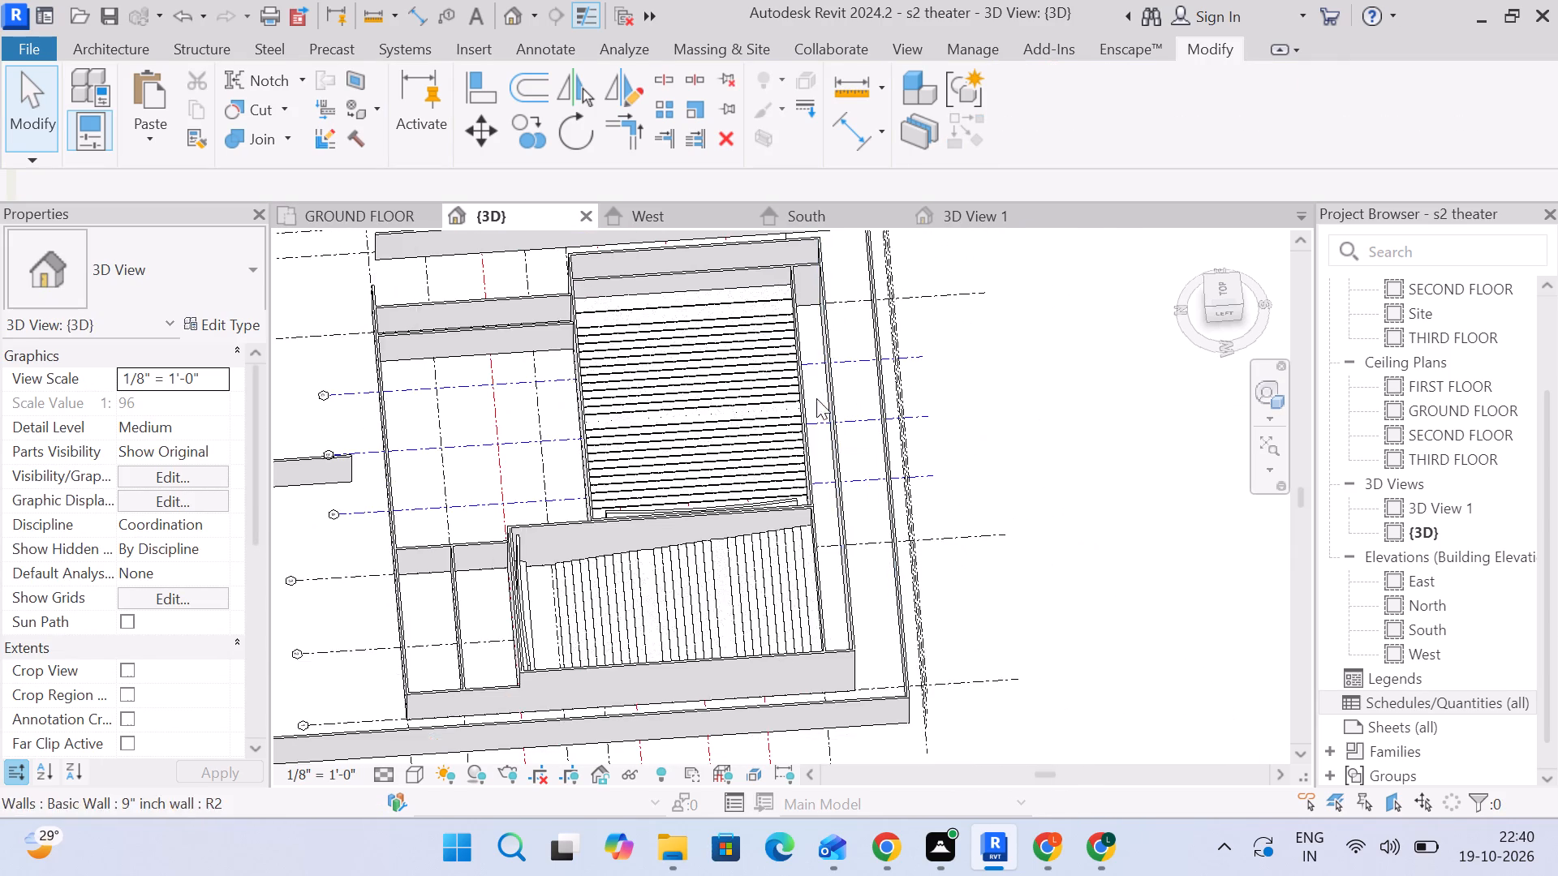
pyautogui.scroll(6, 807, 504)
pyautogui.scroll(-5, 821, 492)
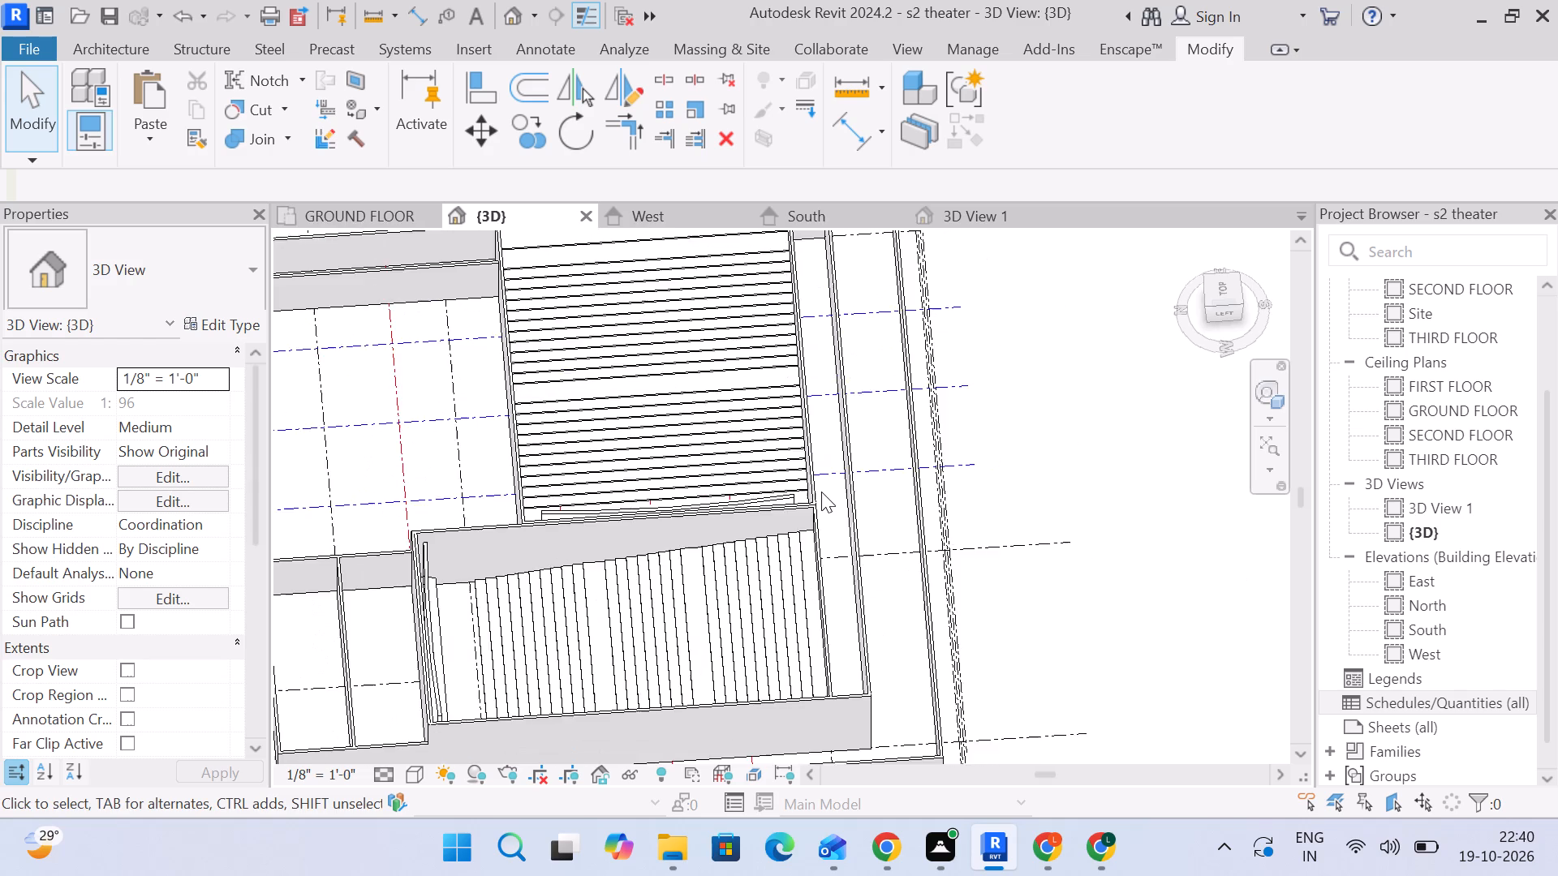
pyautogui.moveTo(821, 492); pyautogui.dragTo(850, 582, button='middle')
pyautogui.scroll(1, 852, 582)
pyautogui.scroll(-3, 852, 565)
pyautogui.moveTo(691, 549); pyautogui.dragTo(807, 427, button='middle')
pyautogui.scroll(-1, 807, 427)
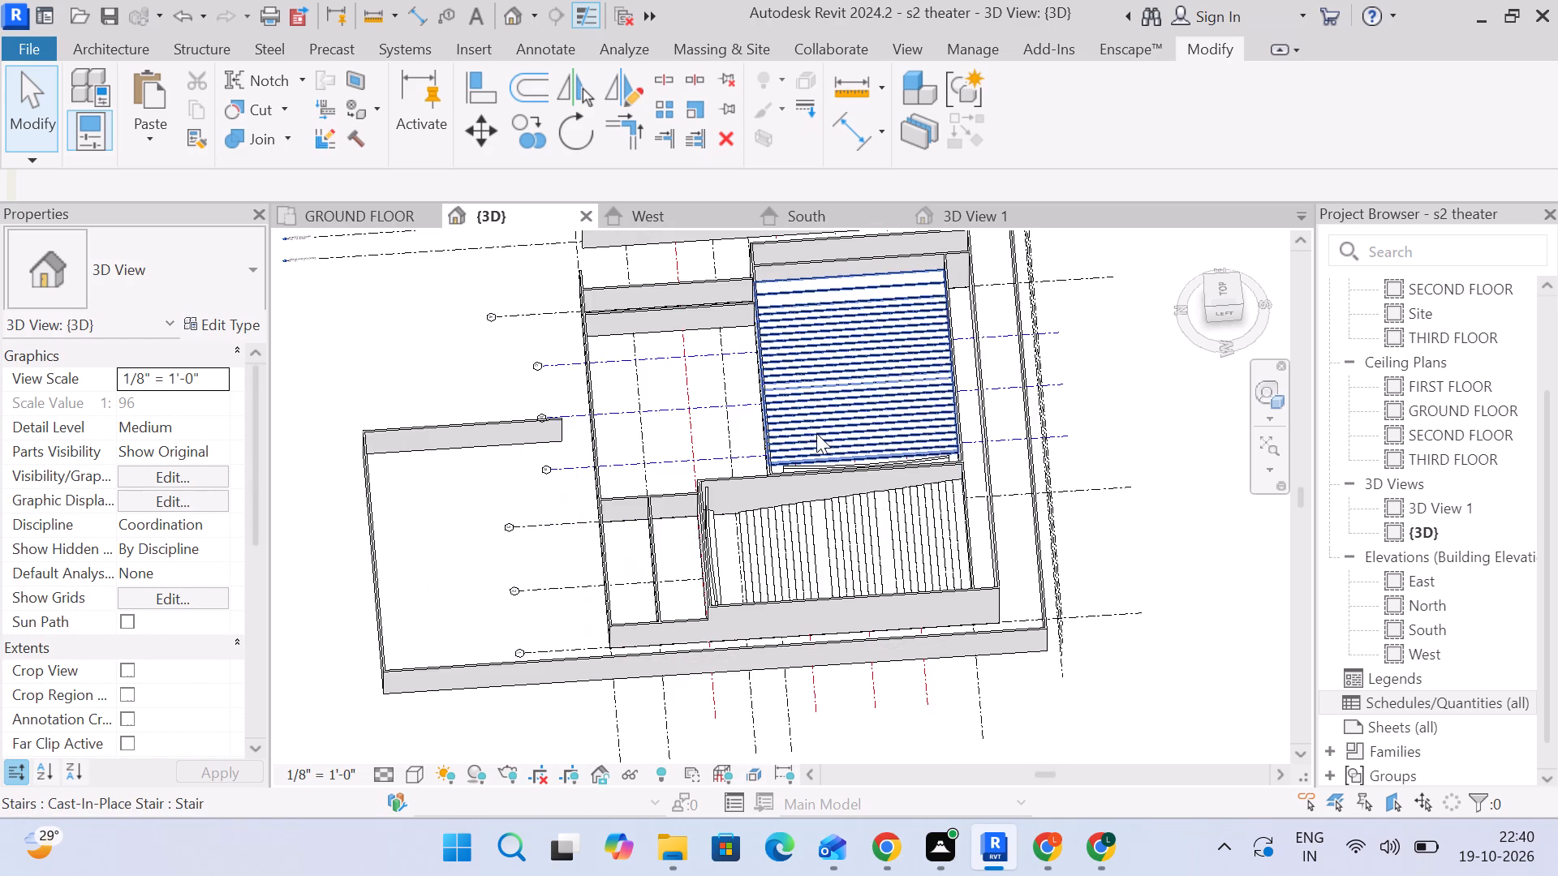
pyautogui.scroll(-2, 816, 433)
# Inspect the 3D model from above and at an angle, checking the small rooms and open area beside the halls.
pyautogui.moveTo(972, 381); pyautogui.dragTo(674, 580, button='middle')
pyautogui.scroll(5, 674, 562)
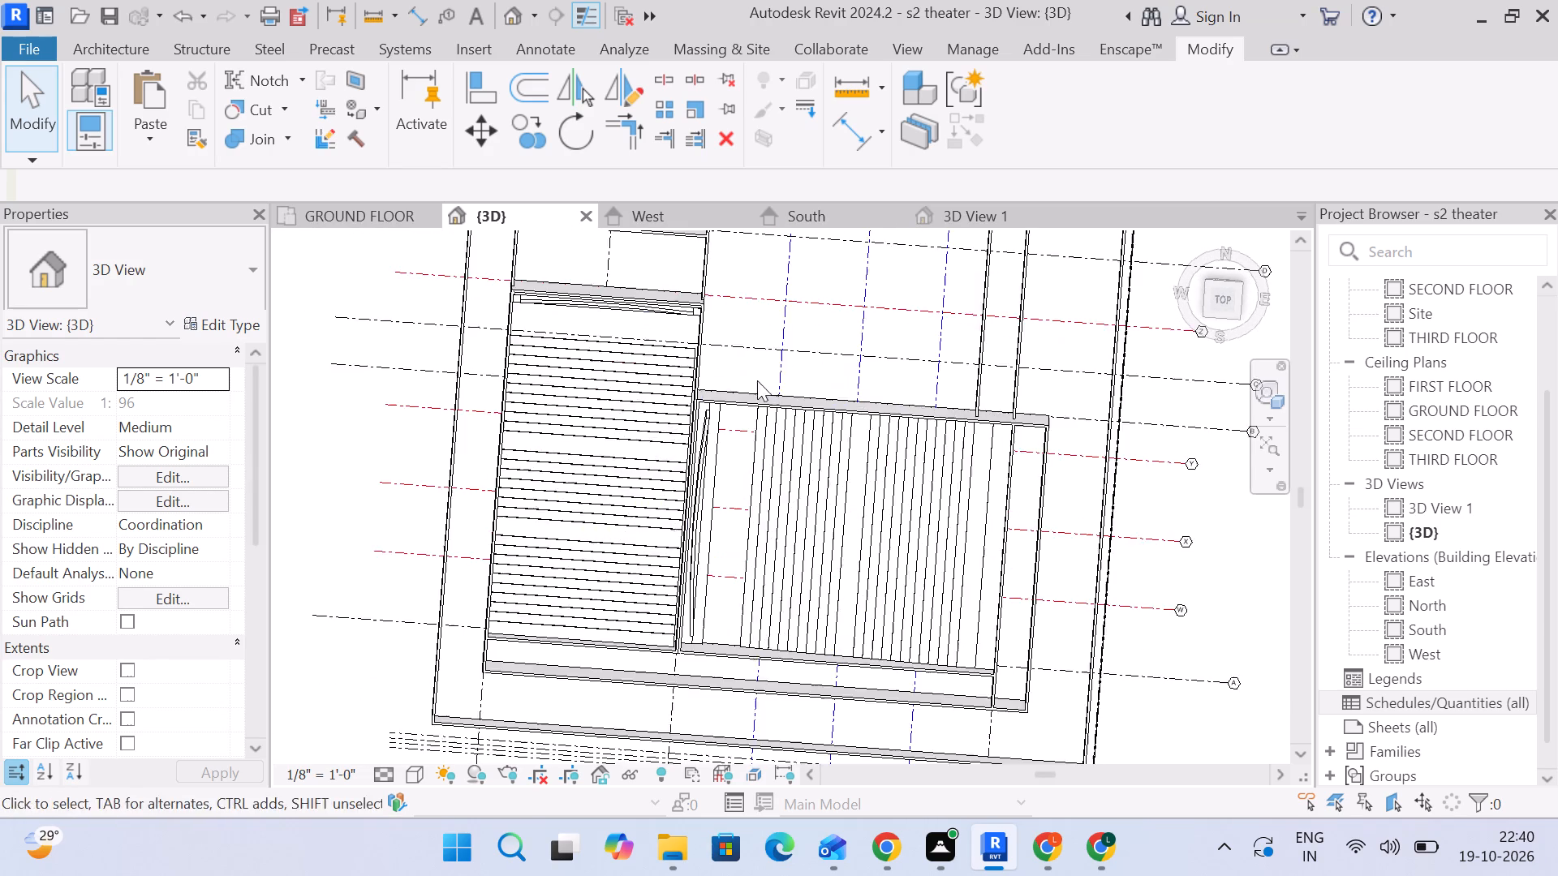
pyautogui.scroll(3, 760, 328)
pyautogui.keyDown('shift'); pyautogui.moveTo(755, 341); pyautogui.dragTo(882, 182, button='middle'); pyautogui.keyUp('shift')
pyautogui.scroll(1, 882, 182)
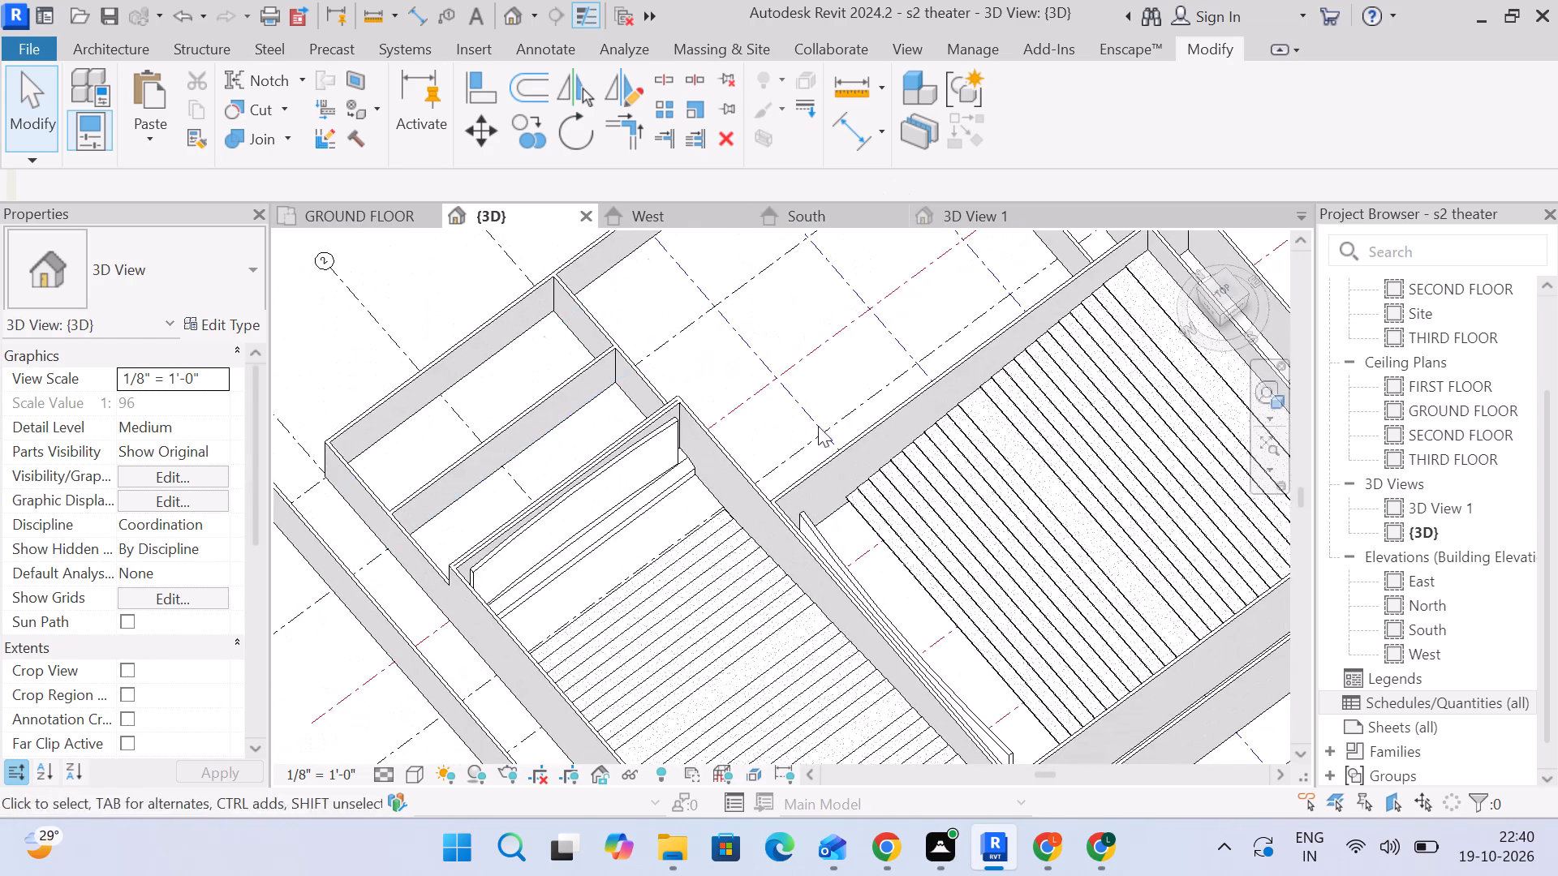
pyautogui.scroll(-4, 799, 496)
pyautogui.moveTo(790, 497); pyautogui.dragTo(817, 509, button='middle')
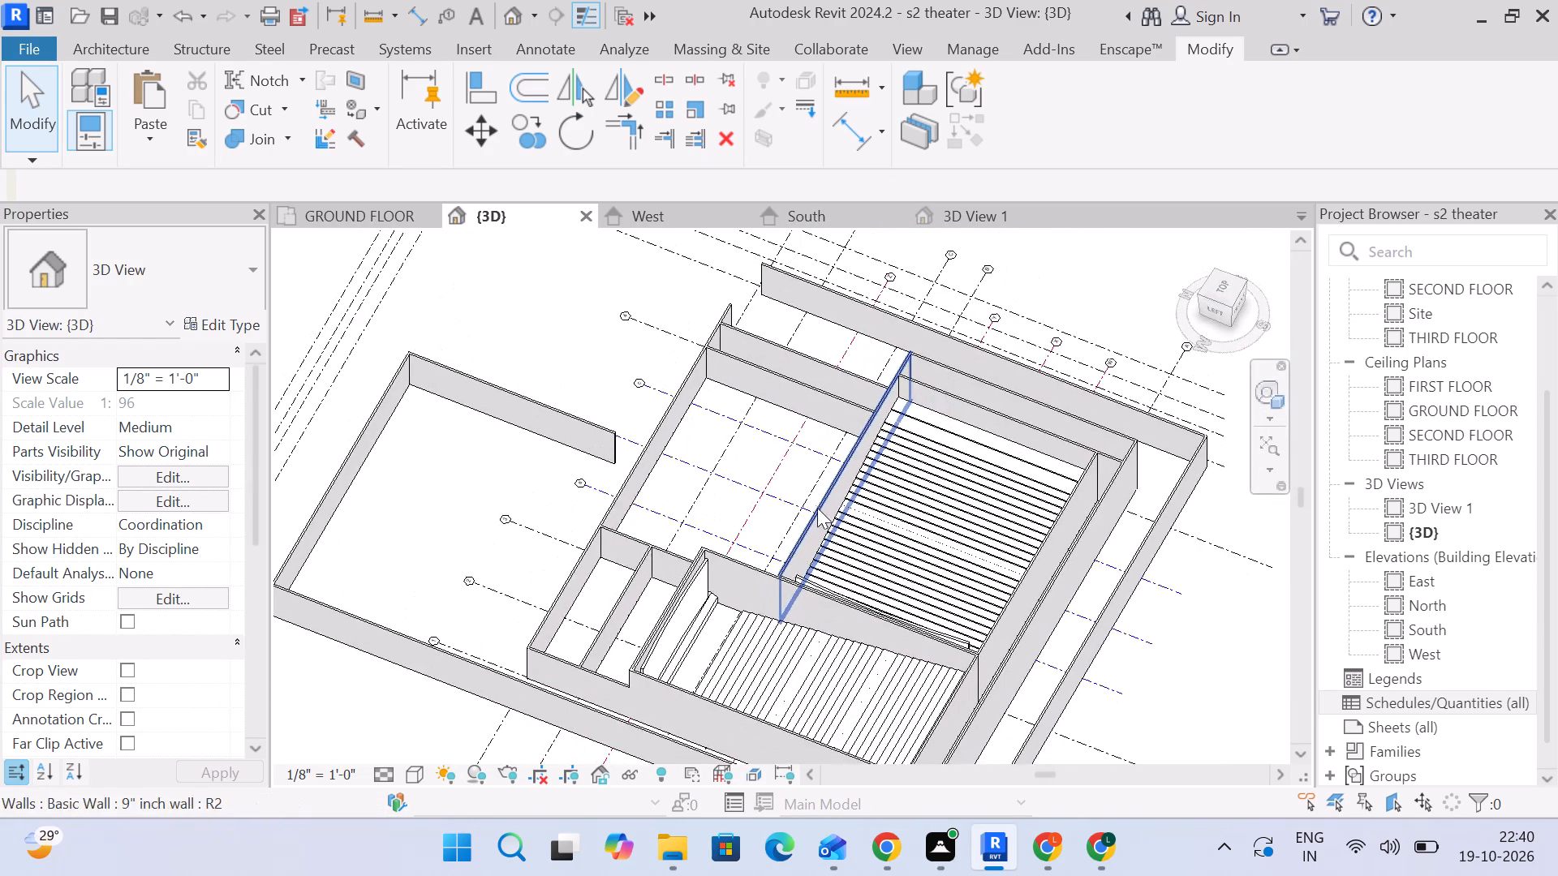
pyautogui.scroll(4, 776, 483)
pyautogui.moveTo(775, 474); pyautogui.dragTo(870, 299, button='middle')
pyautogui.scroll(2, 671, 462)
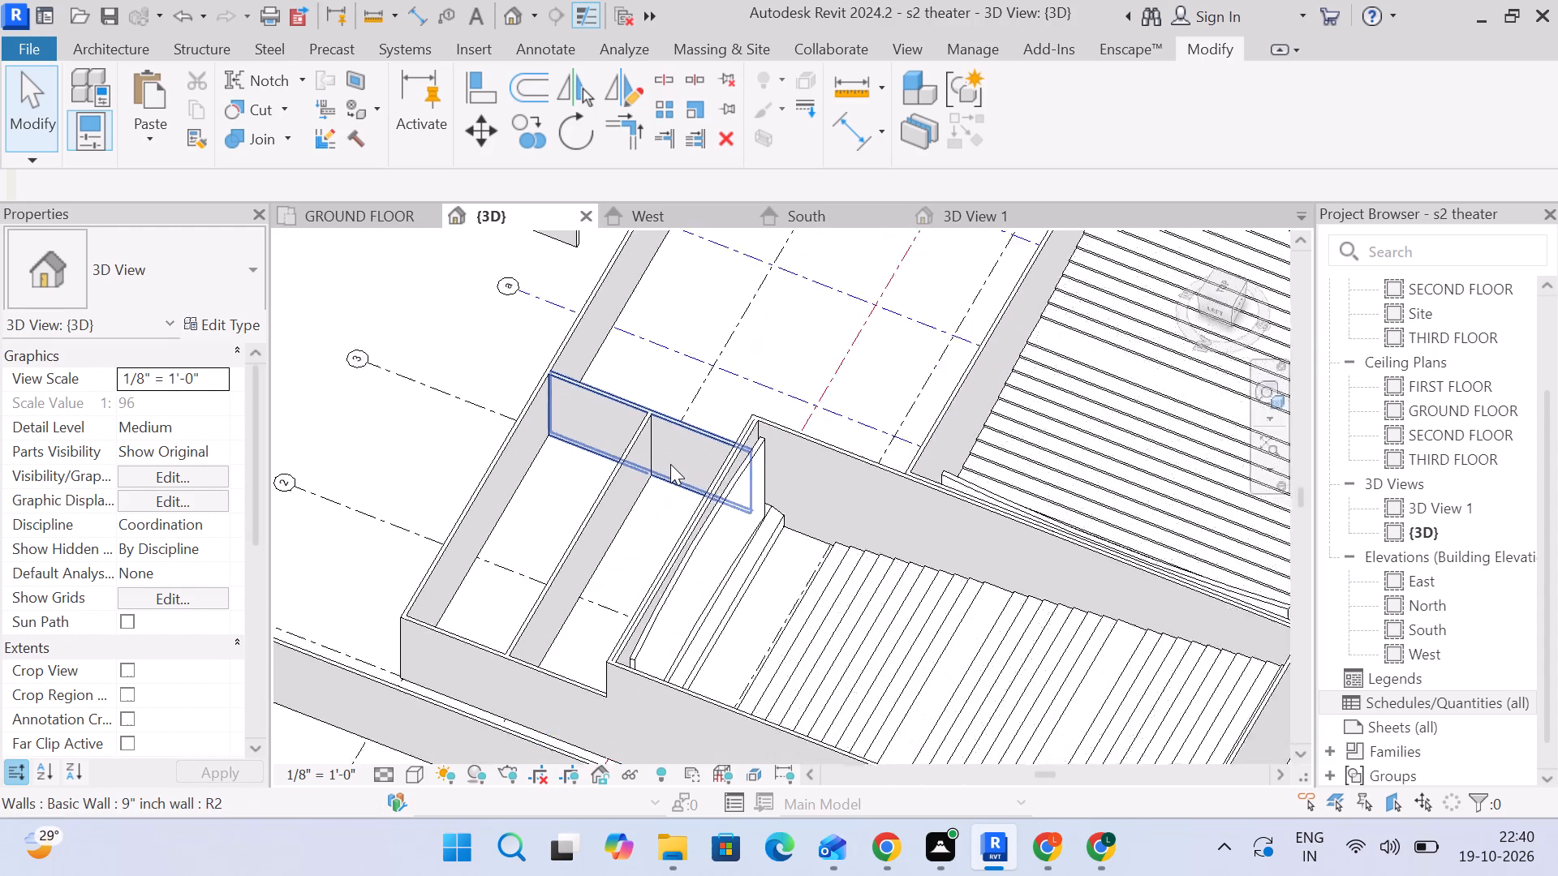
pyautogui.scroll(1, 670, 464)
pyautogui.scroll(-3, 669, 470)
pyautogui.moveTo(669, 470); pyautogui.dragTo(599, 576, button='middle')
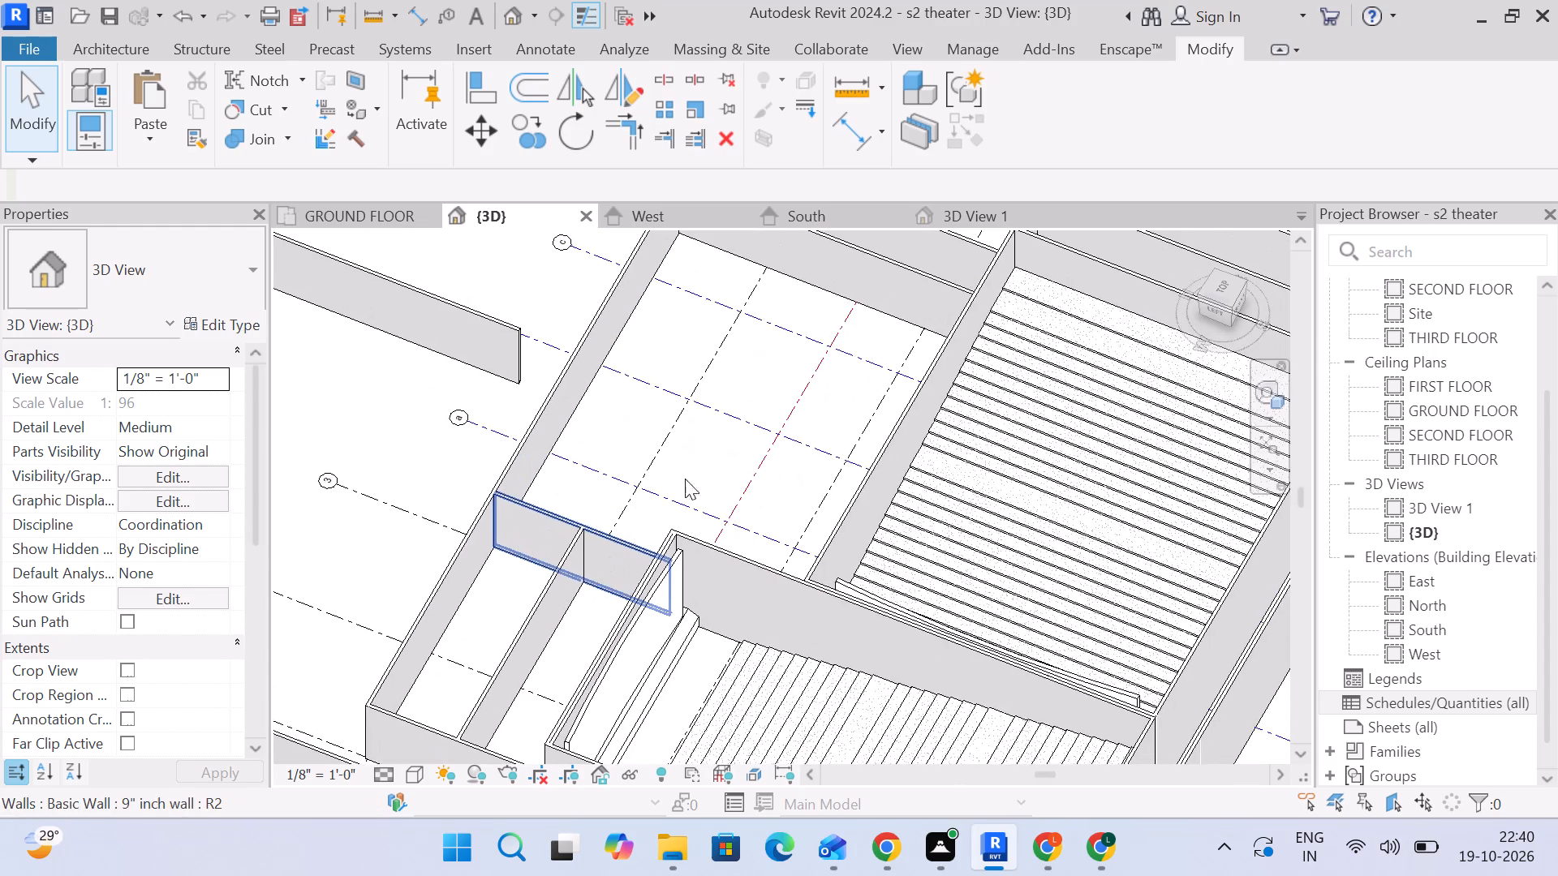
pyautogui.scroll(-2, 723, 436)
pyautogui.moveTo(848, 311); pyautogui.dragTo(803, 479, button='middle')
pyautogui.scroll(4, 797, 430)
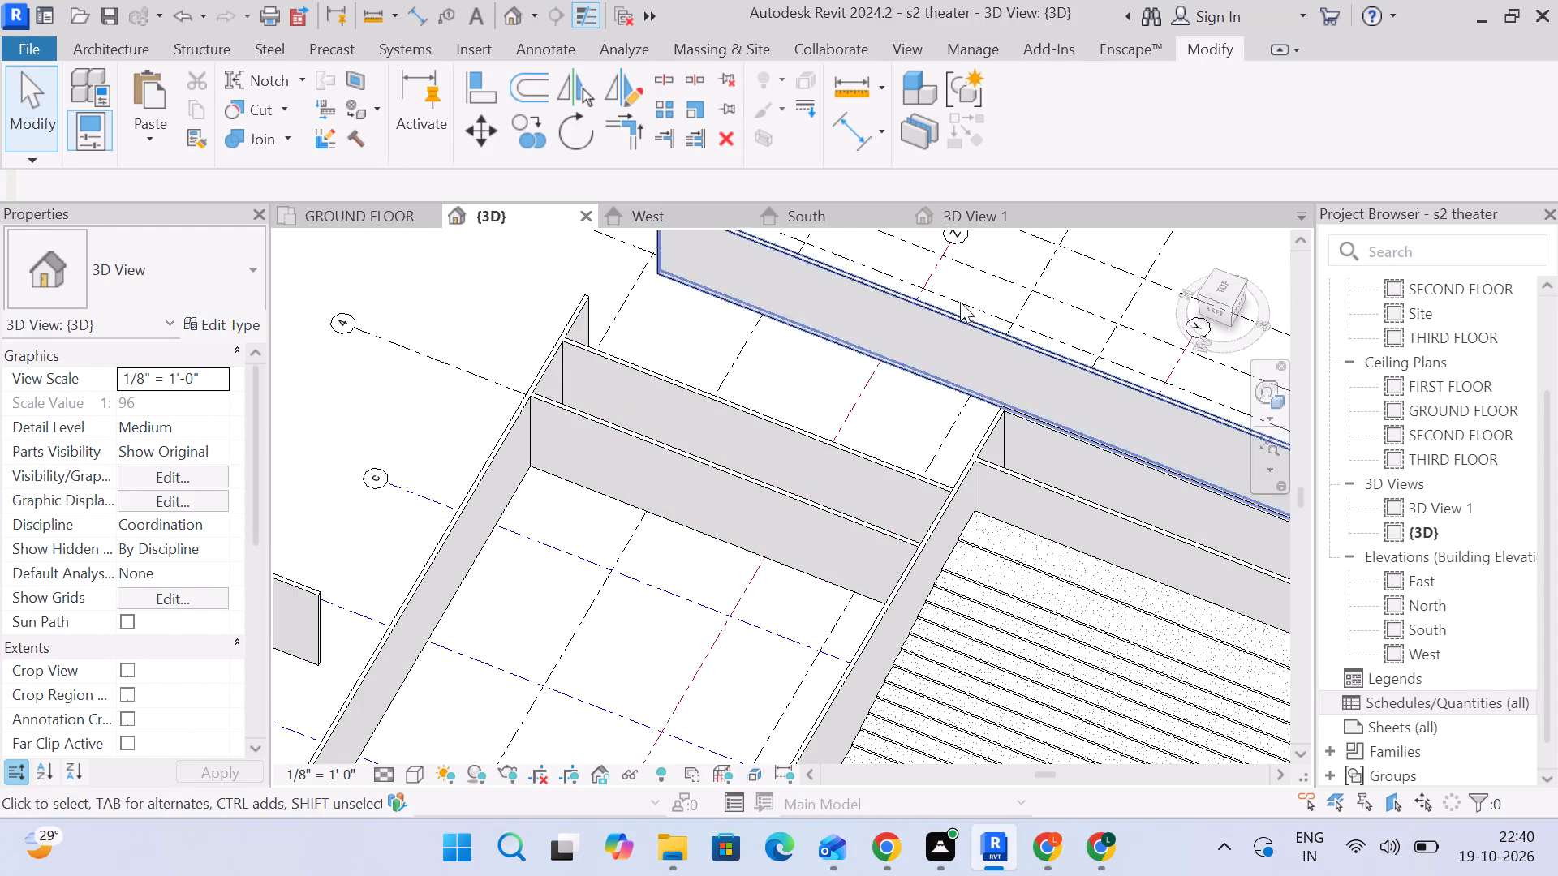
# In the GROUND FLOOR plan, set the inner wall between grids E and B 15' from the parallel wall beside it.
pyautogui.click(369, 221)
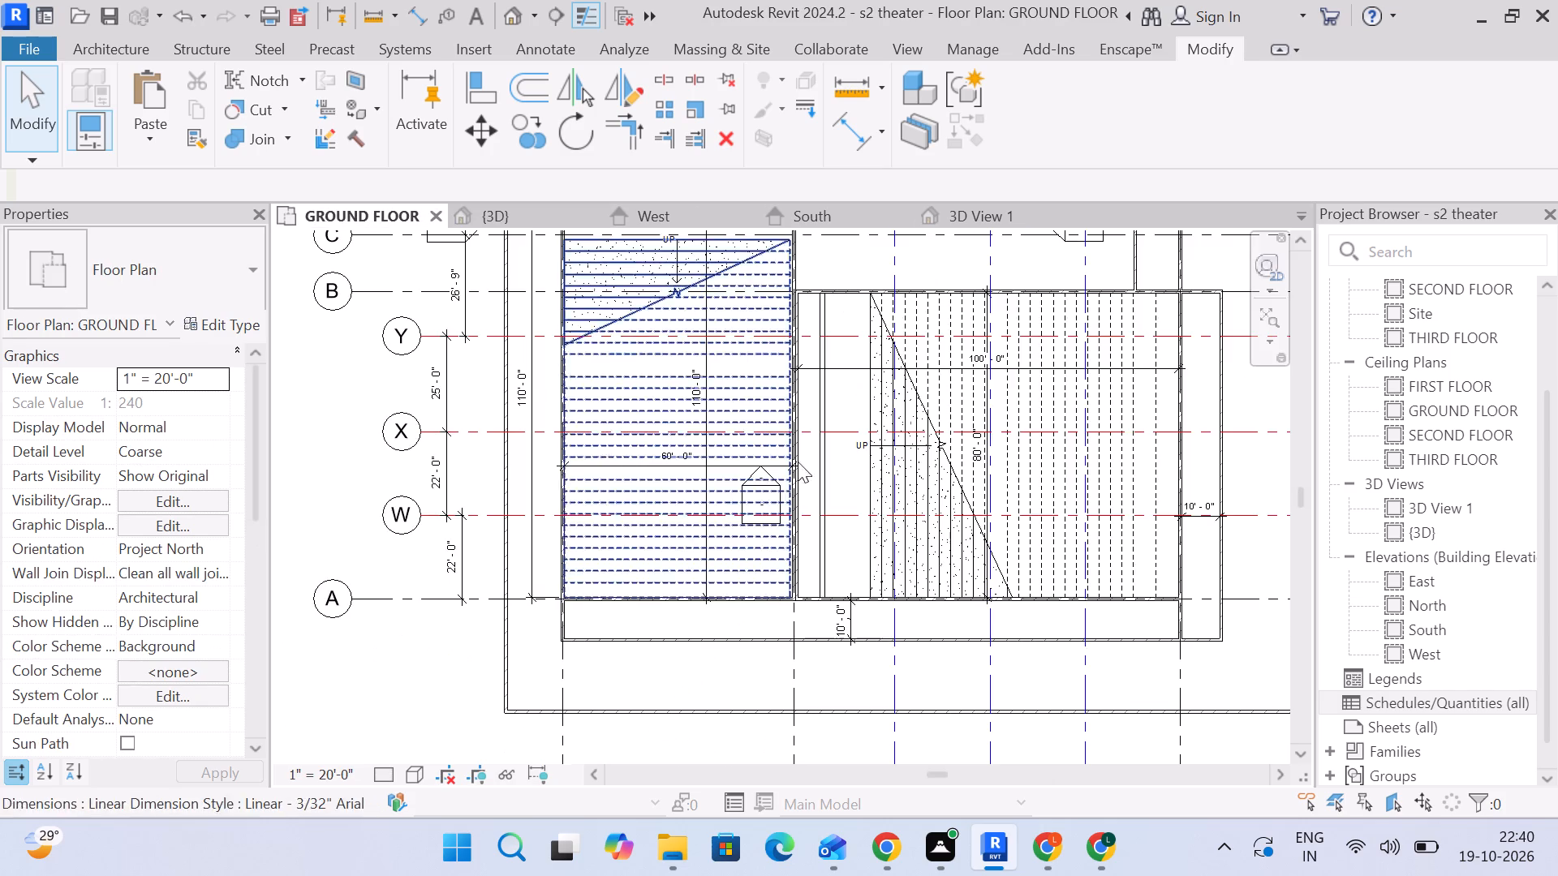
pyautogui.scroll(-3, 850, 454)
pyautogui.moveTo(844, 469); pyautogui.dragTo(648, 627, button='middle')
pyautogui.moveTo(912, 456); pyautogui.dragTo(882, 498, button='middle')
pyautogui.scroll(4, 876, 461)
pyautogui.scroll(5, 833, 380)
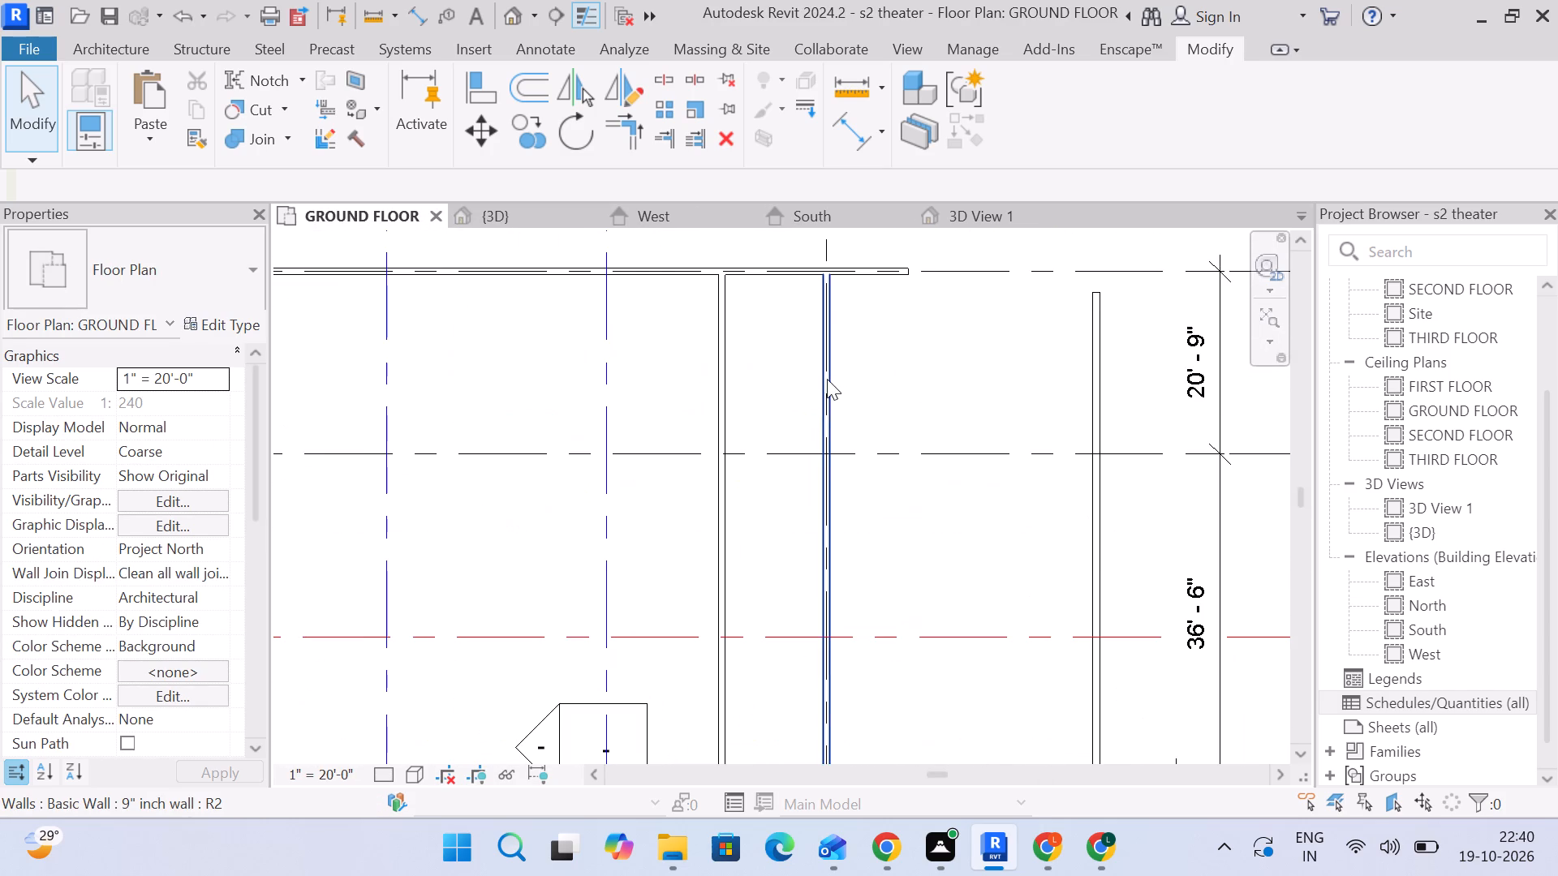
pyautogui.click(711, 323)
pyautogui.scroll(-3, 772, 369)
pyautogui.scroll(-3, 779, 490)
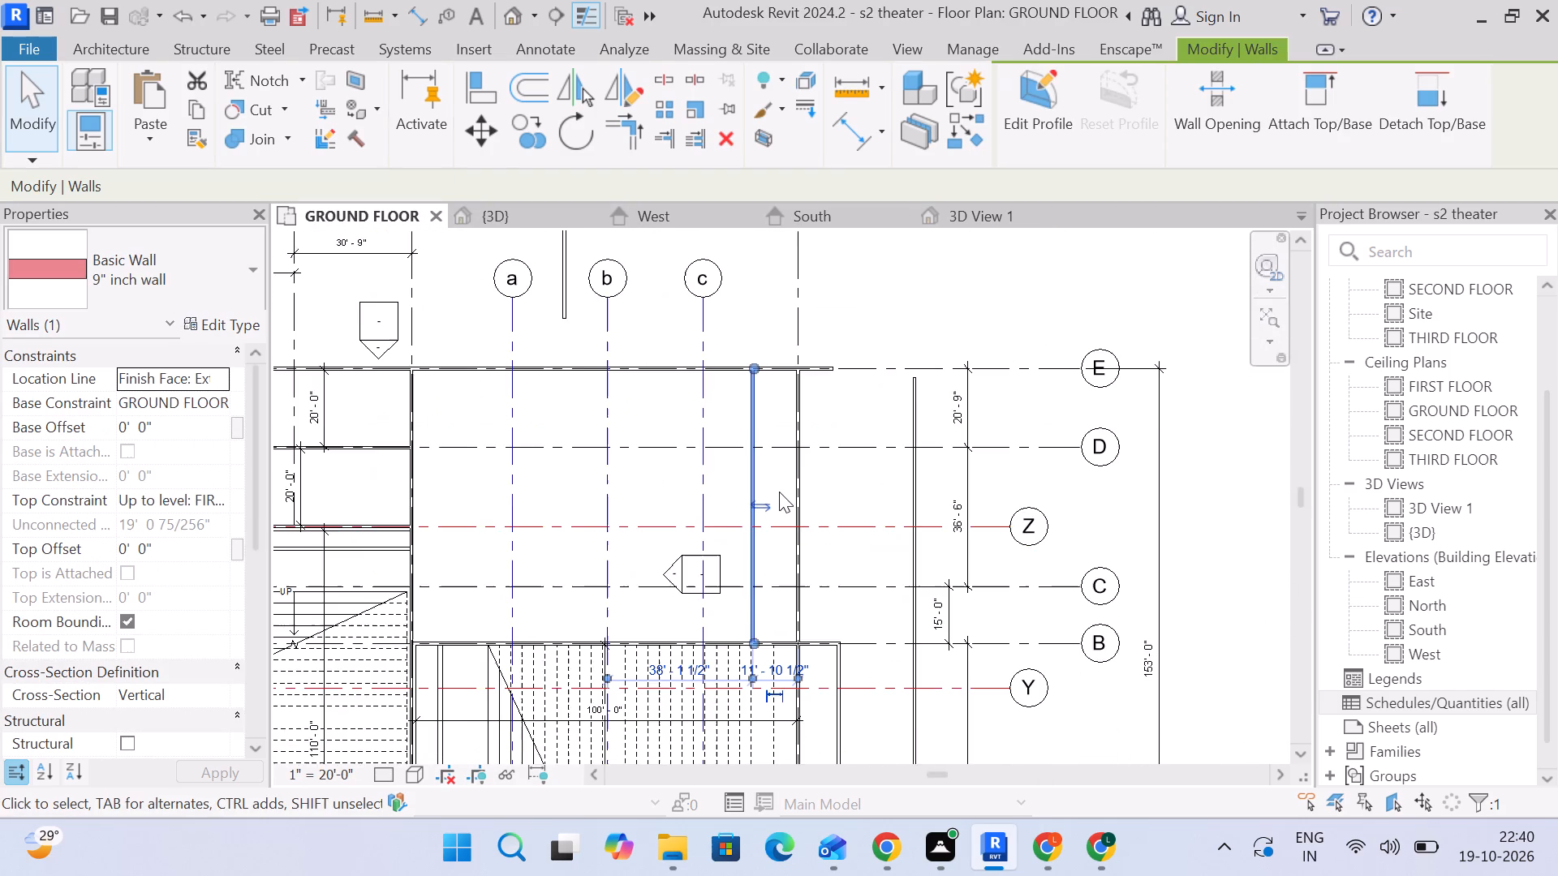
pyautogui.moveTo(782, 498); pyautogui.dragTo(778, 334, button='middle')
pyautogui.scroll(5, 746, 552)
pyautogui.scroll(4, 807, 438)
pyautogui.scroll(-3, 807, 438)
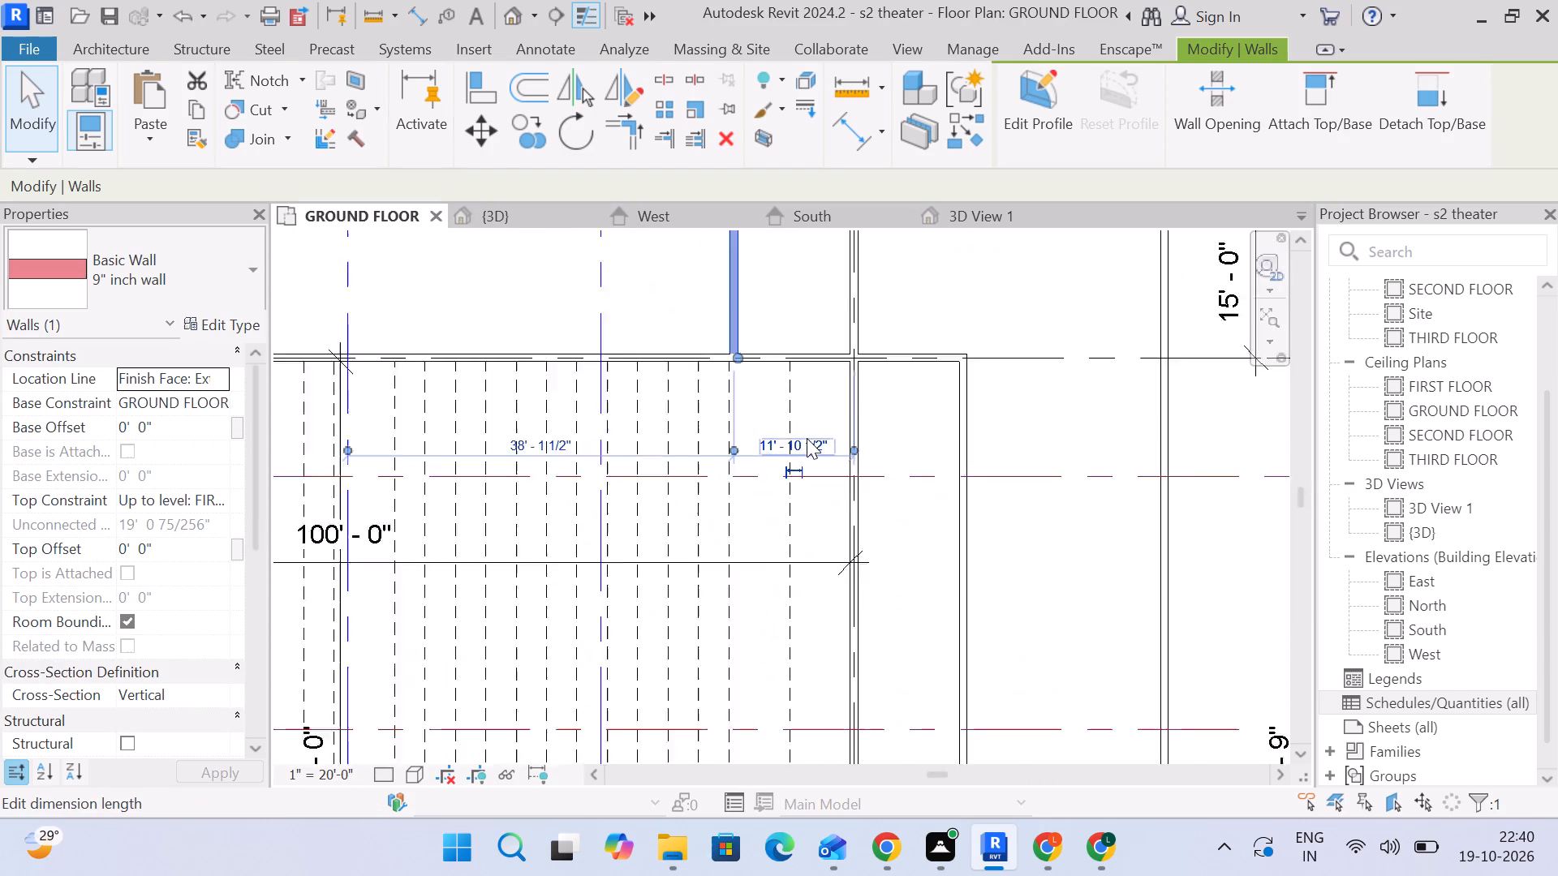
pyautogui.moveTo(808, 443); pyautogui.dragTo(807, 736, button='middle')
pyautogui.moveTo(791, 492); pyautogui.dragTo(831, 338, button='middle')
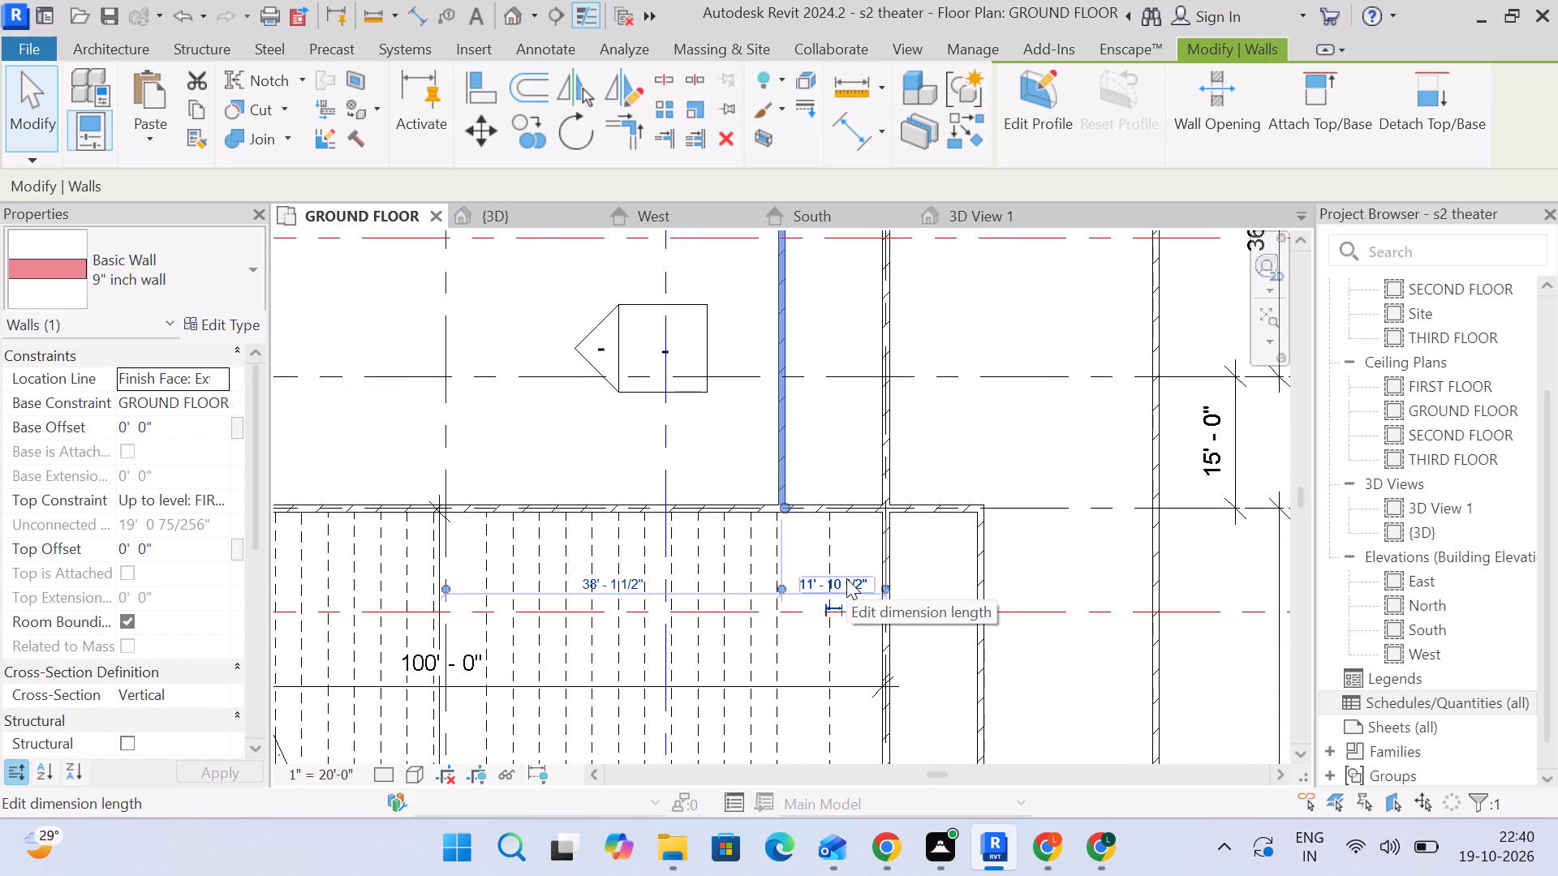
pyautogui.click(846, 578)
pyautogui.write('15')
pyautogui.press('Return')
pyautogui.scroll(-2, 834, 401)
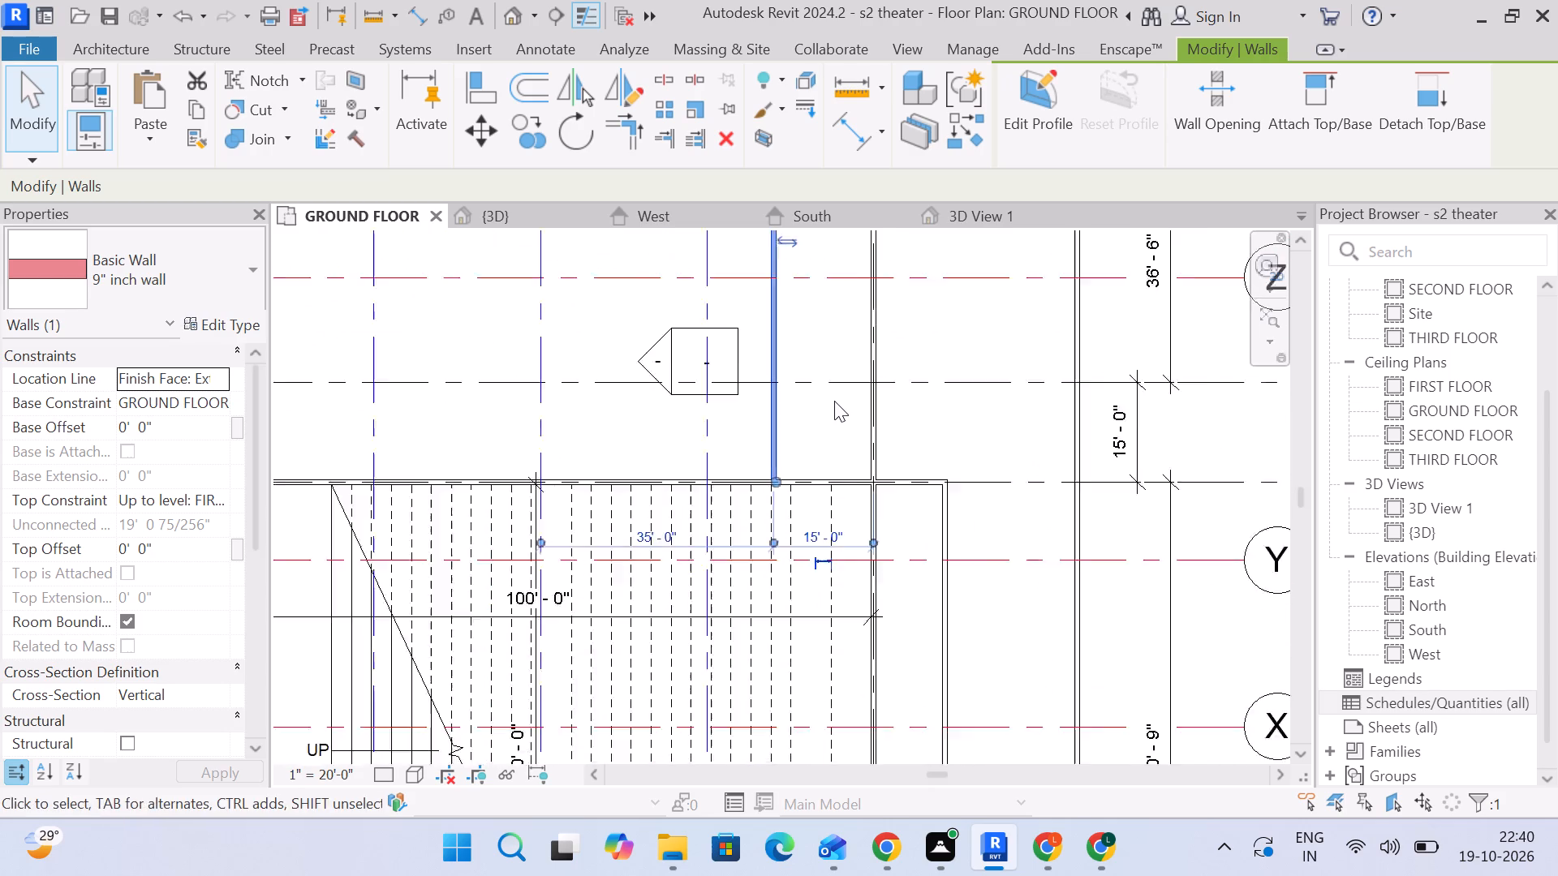
pyautogui.scroll(-2, 834, 401)
pyautogui.click(955, 425)
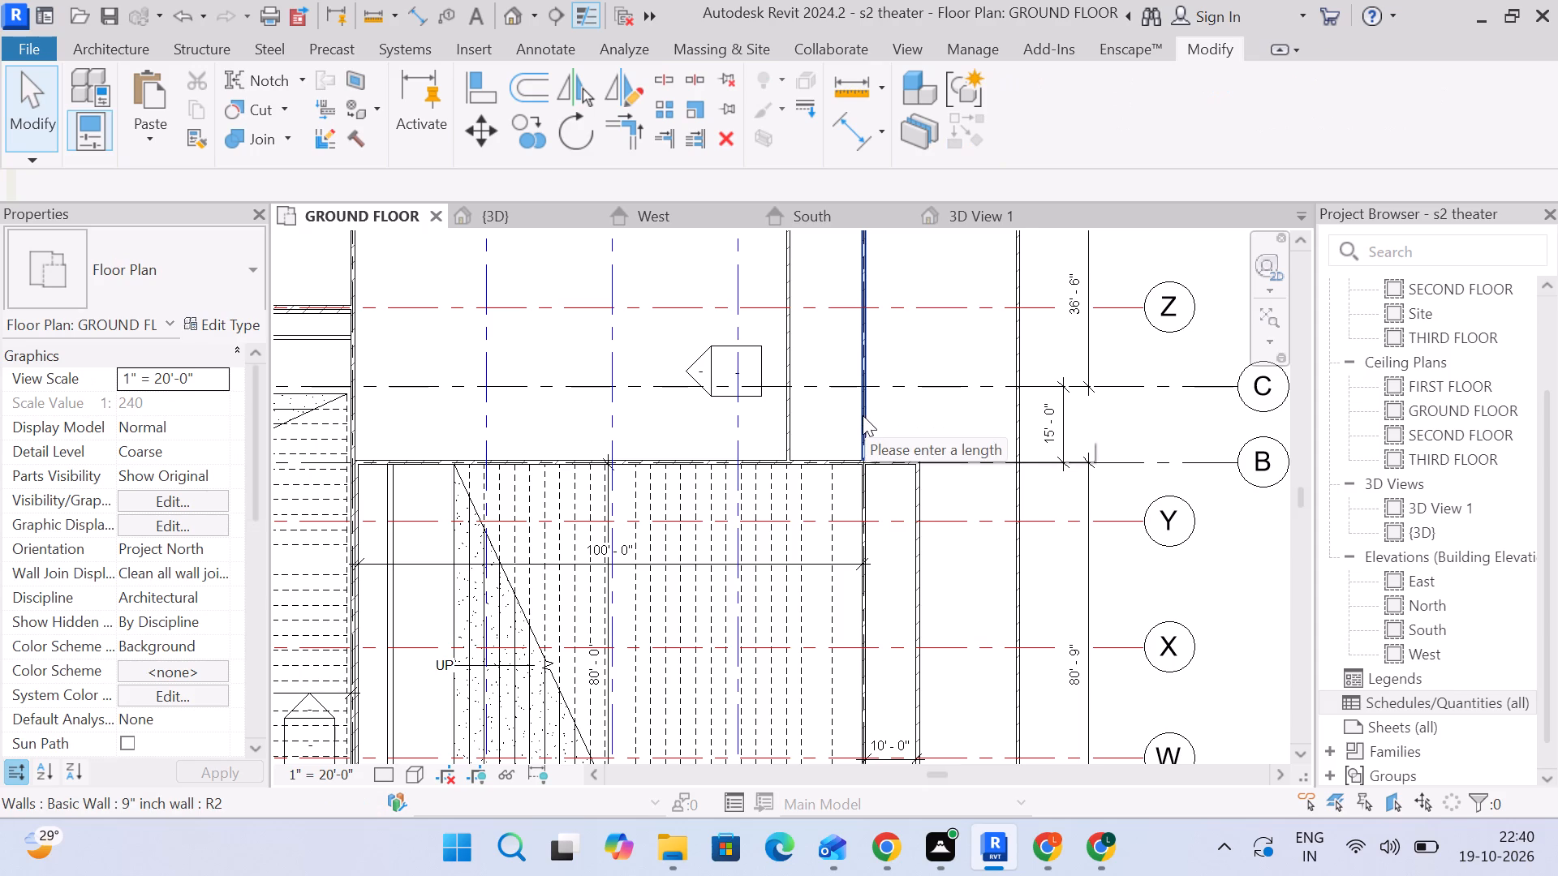
# Examine the 15' passage between grids E and B and how its walls meet the 100' long hall.
pyautogui.scroll(-1, 854, 414)
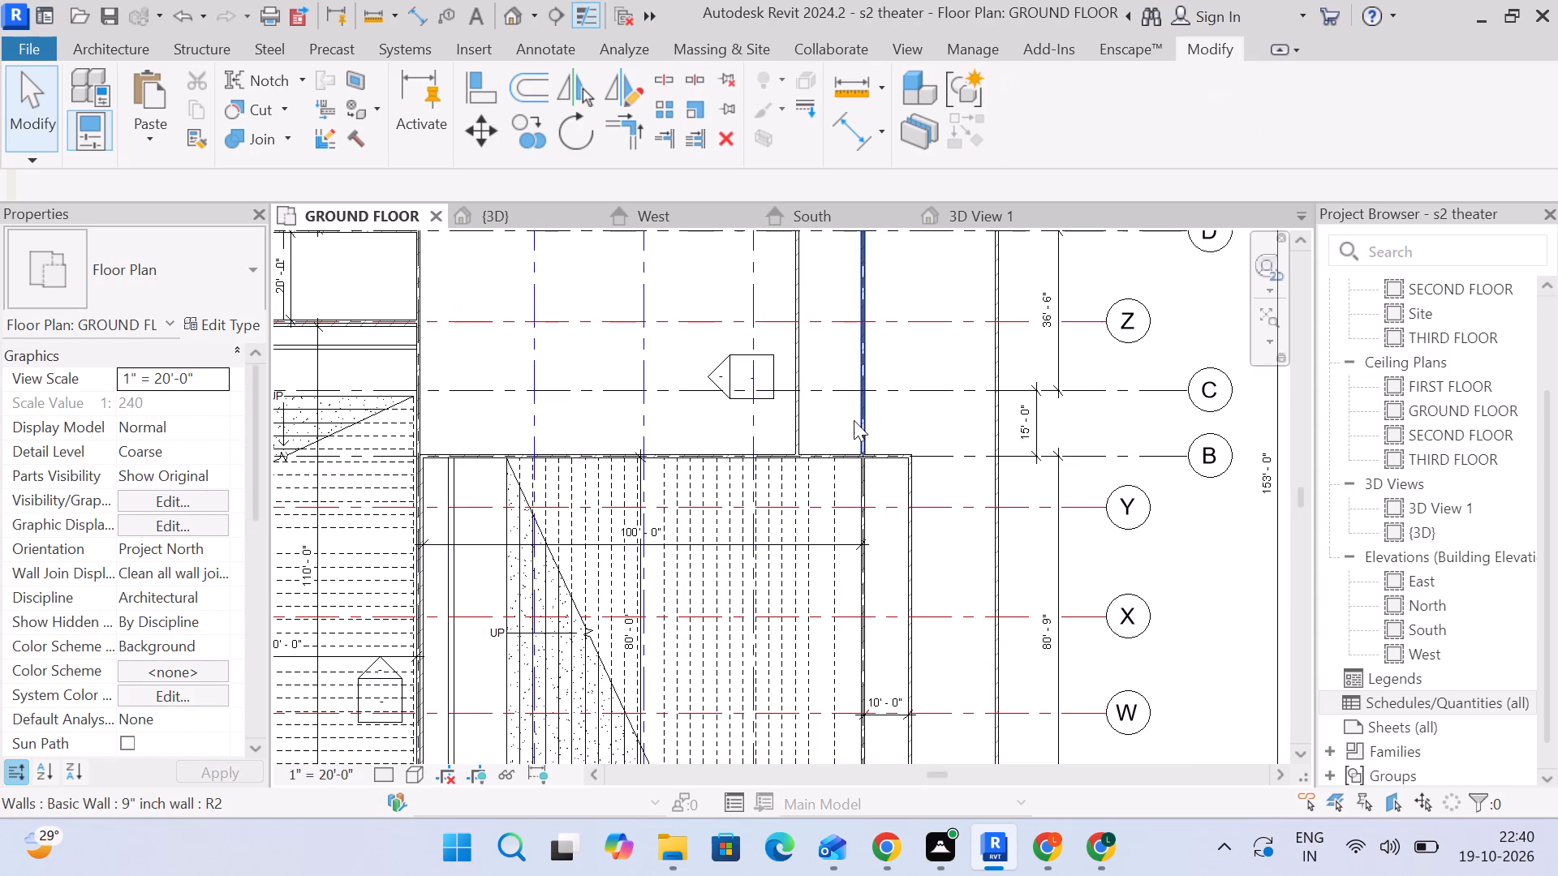
pyautogui.scroll(4, 854, 420)
pyautogui.moveTo(856, 421); pyautogui.dragTo(866, 491, button='middle')
pyautogui.scroll(4, 798, 474)
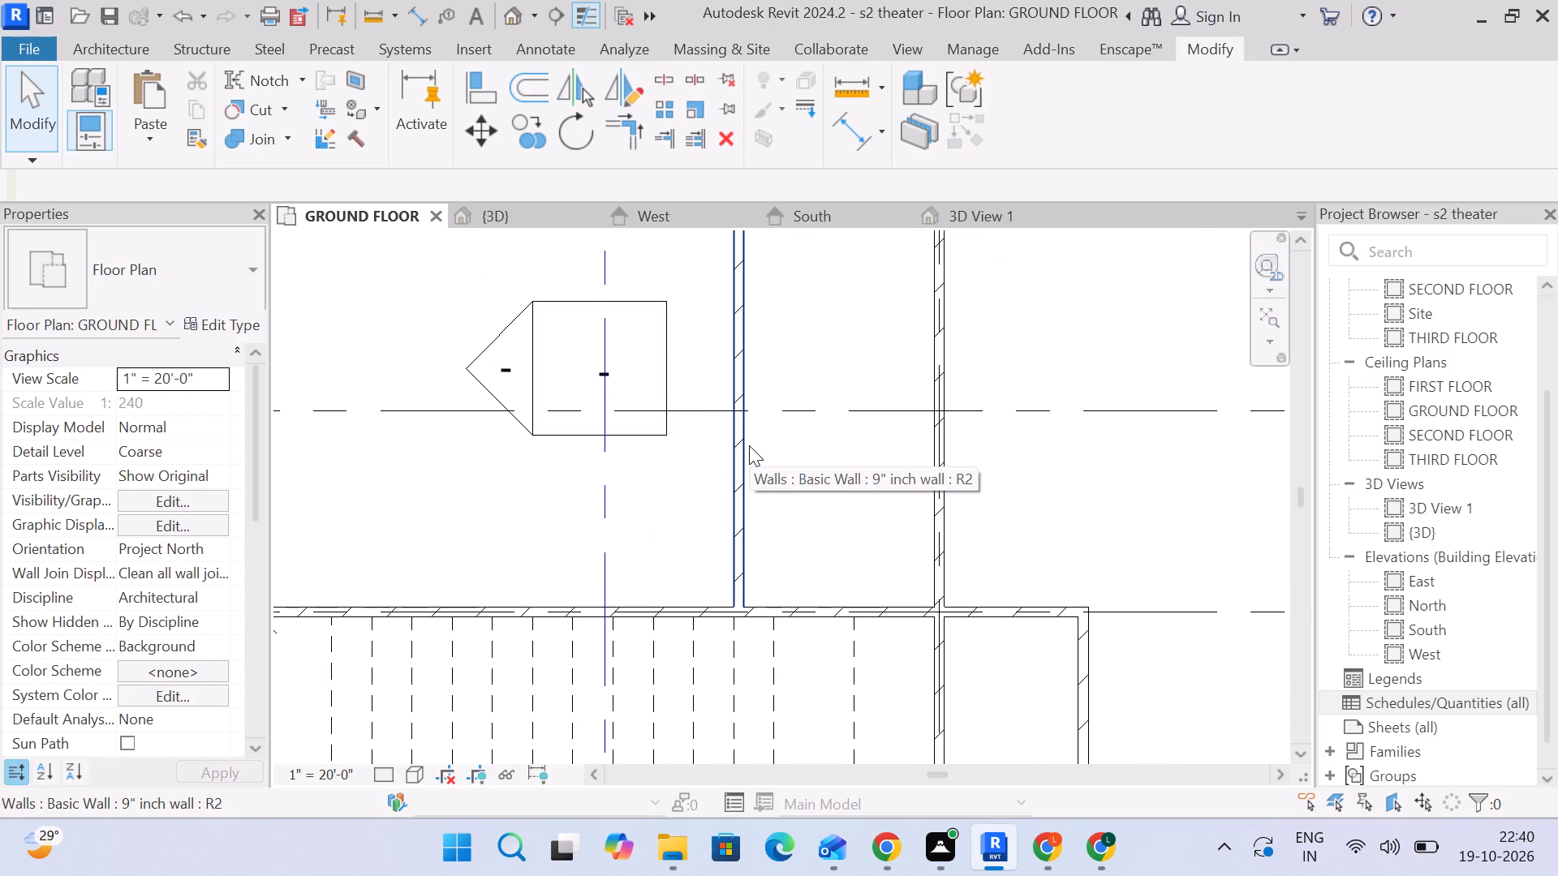
pyautogui.scroll(-3, 749, 445)
pyautogui.moveTo(748, 458); pyautogui.dragTo(730, 560, button='middle')
pyautogui.scroll(-4, 728, 554)
pyautogui.moveTo(738, 552); pyautogui.dragTo(747, 552, button='middle')
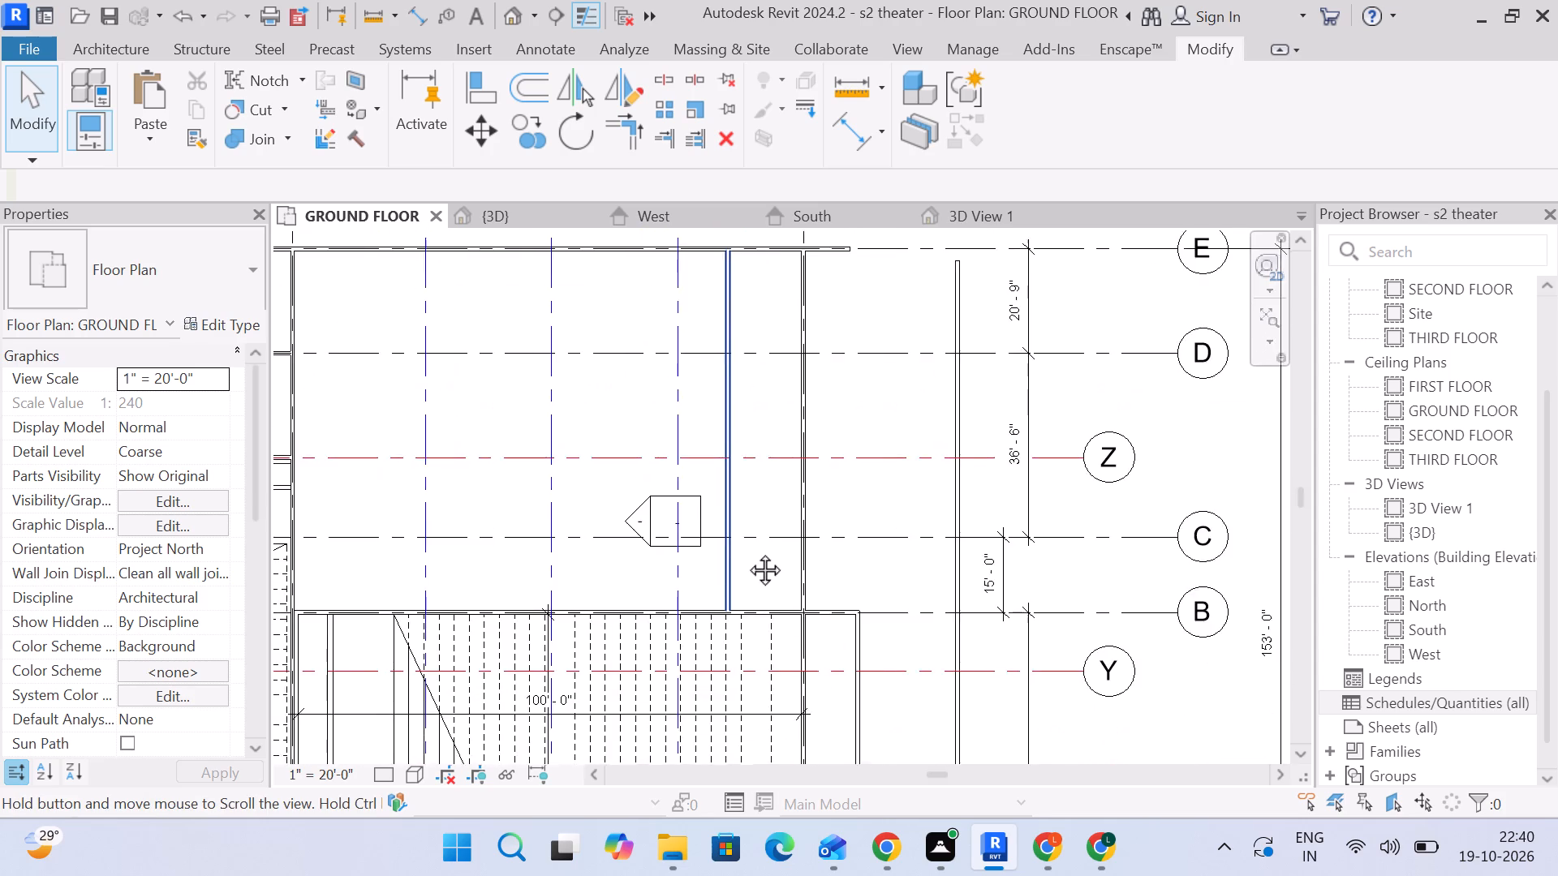
pyautogui.moveTo(747, 552); pyautogui.dragTo(761, 524, button='middle')
pyautogui.moveTo(762, 526); pyautogui.dragTo(738, 466, button='middle')
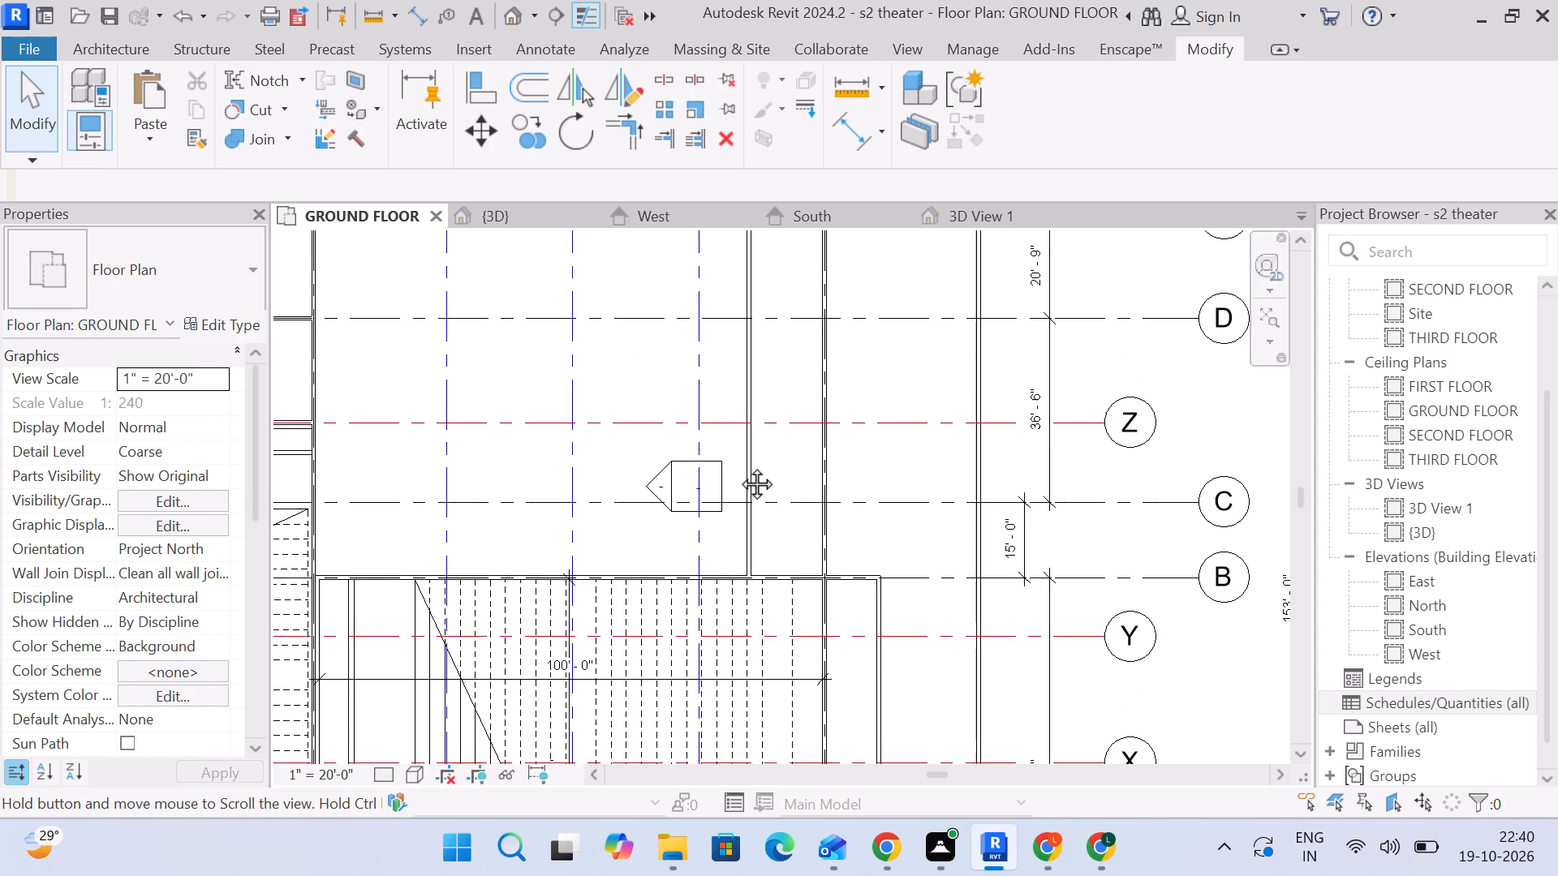
pyautogui.moveTo(738, 466); pyautogui.dragTo(733, 513, button='middle')
pyautogui.scroll(-3, 738, 511)
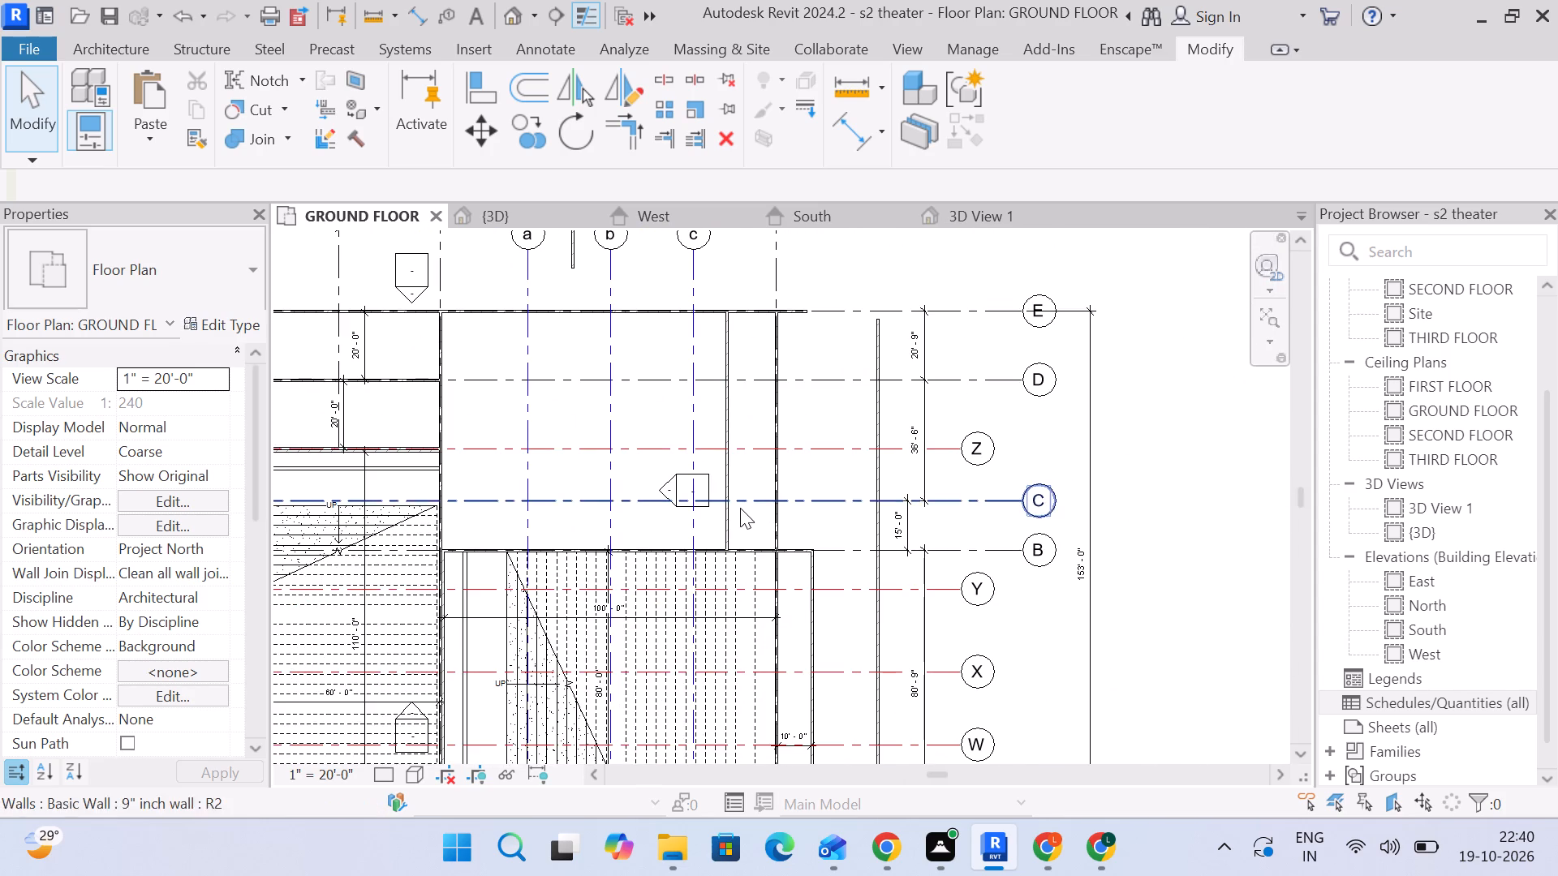
pyautogui.scroll(5, 740, 515)
pyautogui.moveTo(749, 521); pyautogui.dragTo(801, 674, button='middle')
pyautogui.scroll(-1, 797, 668)
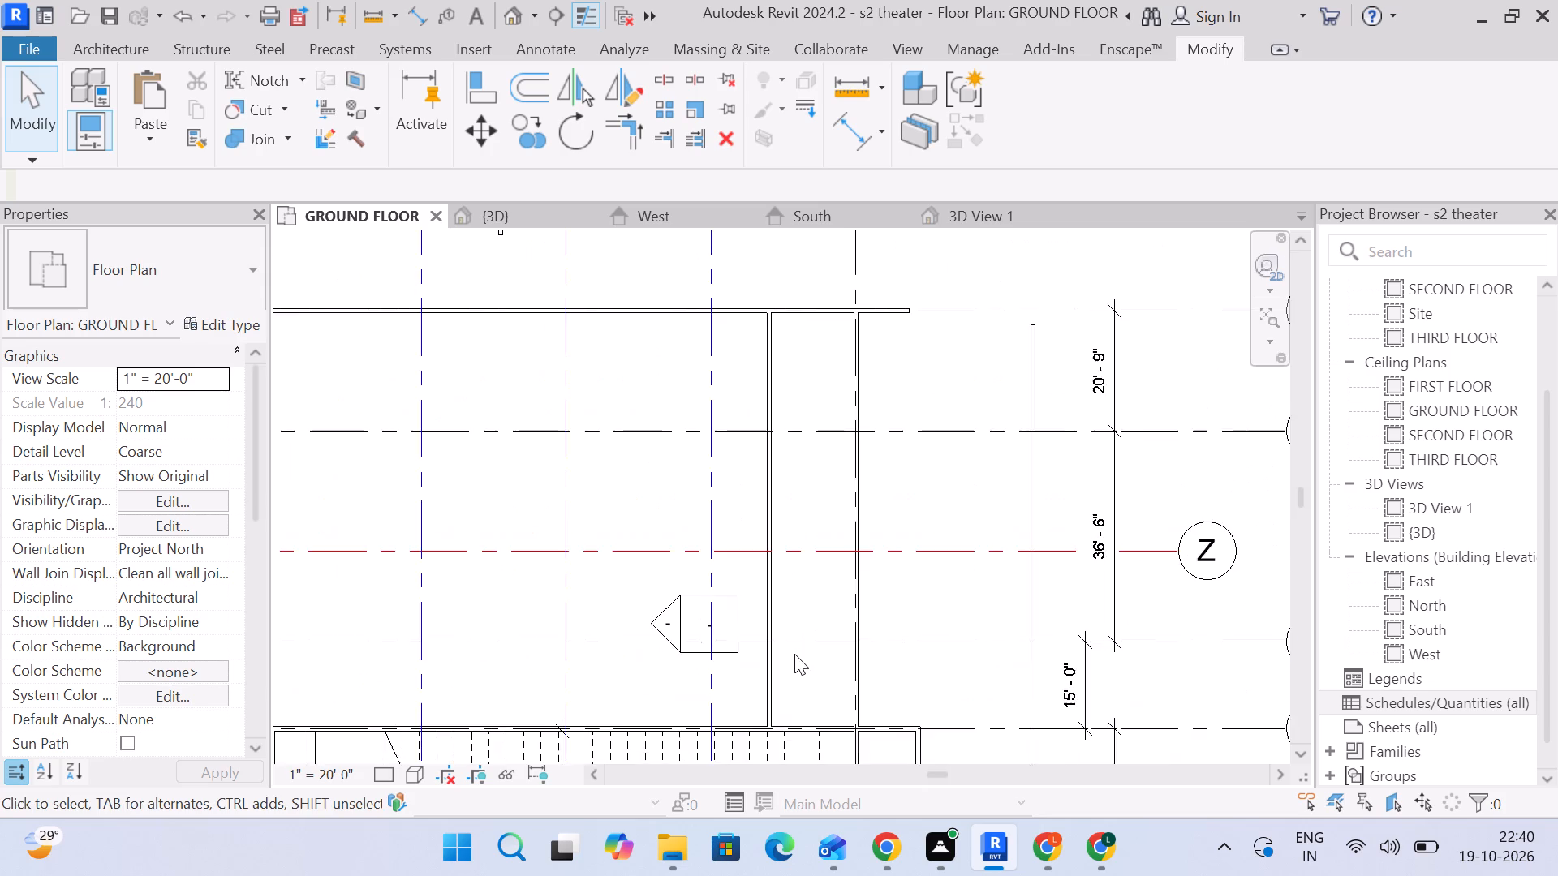
pyautogui.scroll(-2, 794, 649)
pyautogui.moveTo(794, 649); pyautogui.dragTo(901, 503, button='middle')
pyautogui.scroll(6, 884, 535)
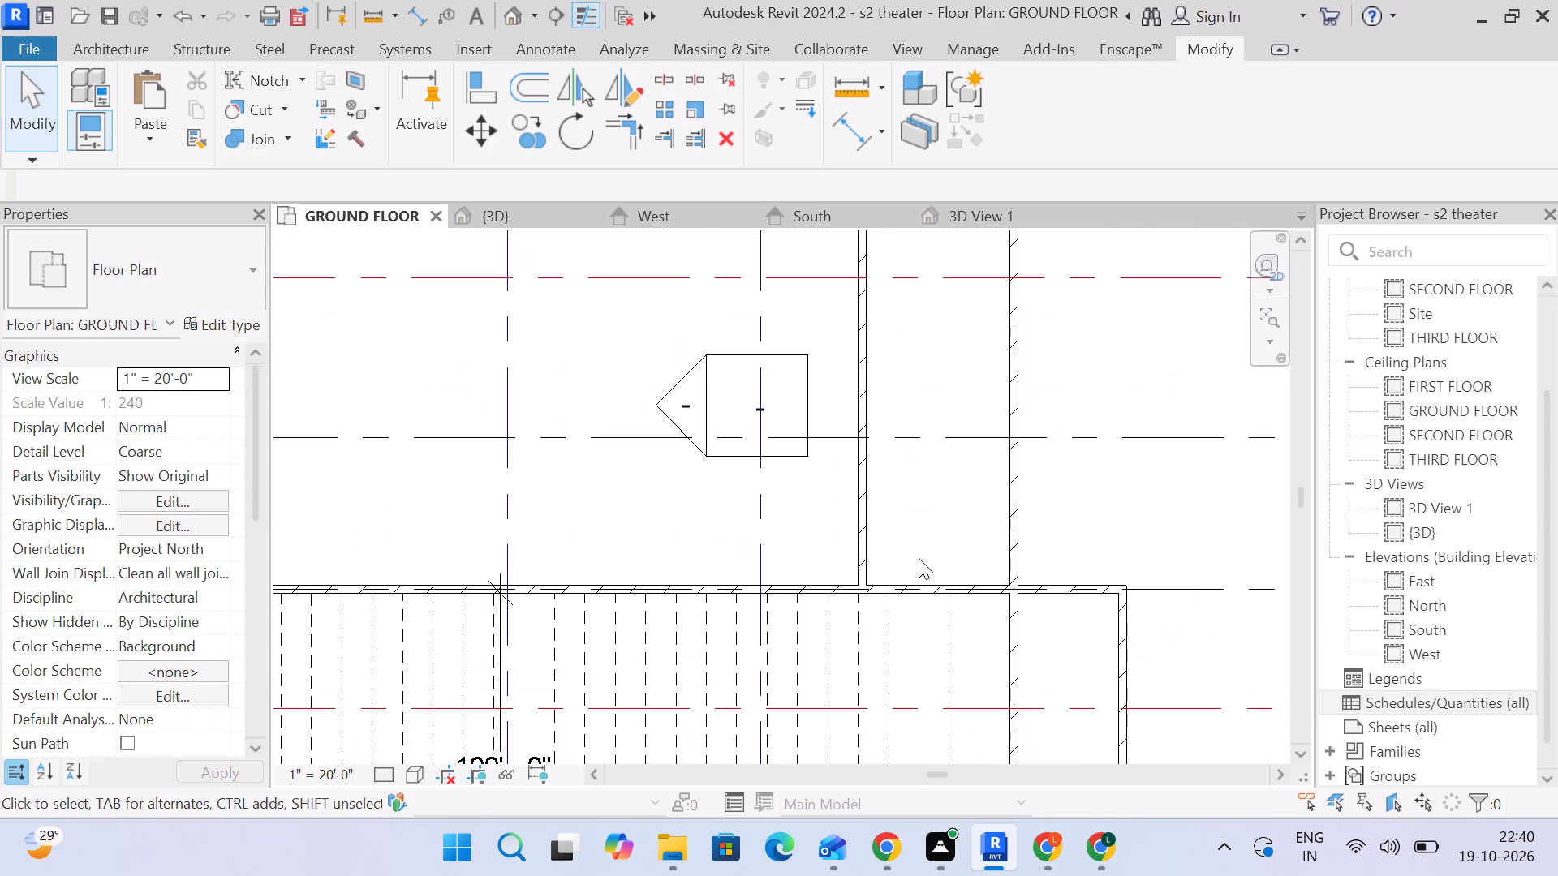
pyautogui.scroll(-6, 974, 552)
pyautogui.moveTo(973, 509); pyautogui.dragTo(996, 381, button='middle')
pyautogui.moveTo(1004, 377); pyautogui.dragTo(1048, 311, button='middle')
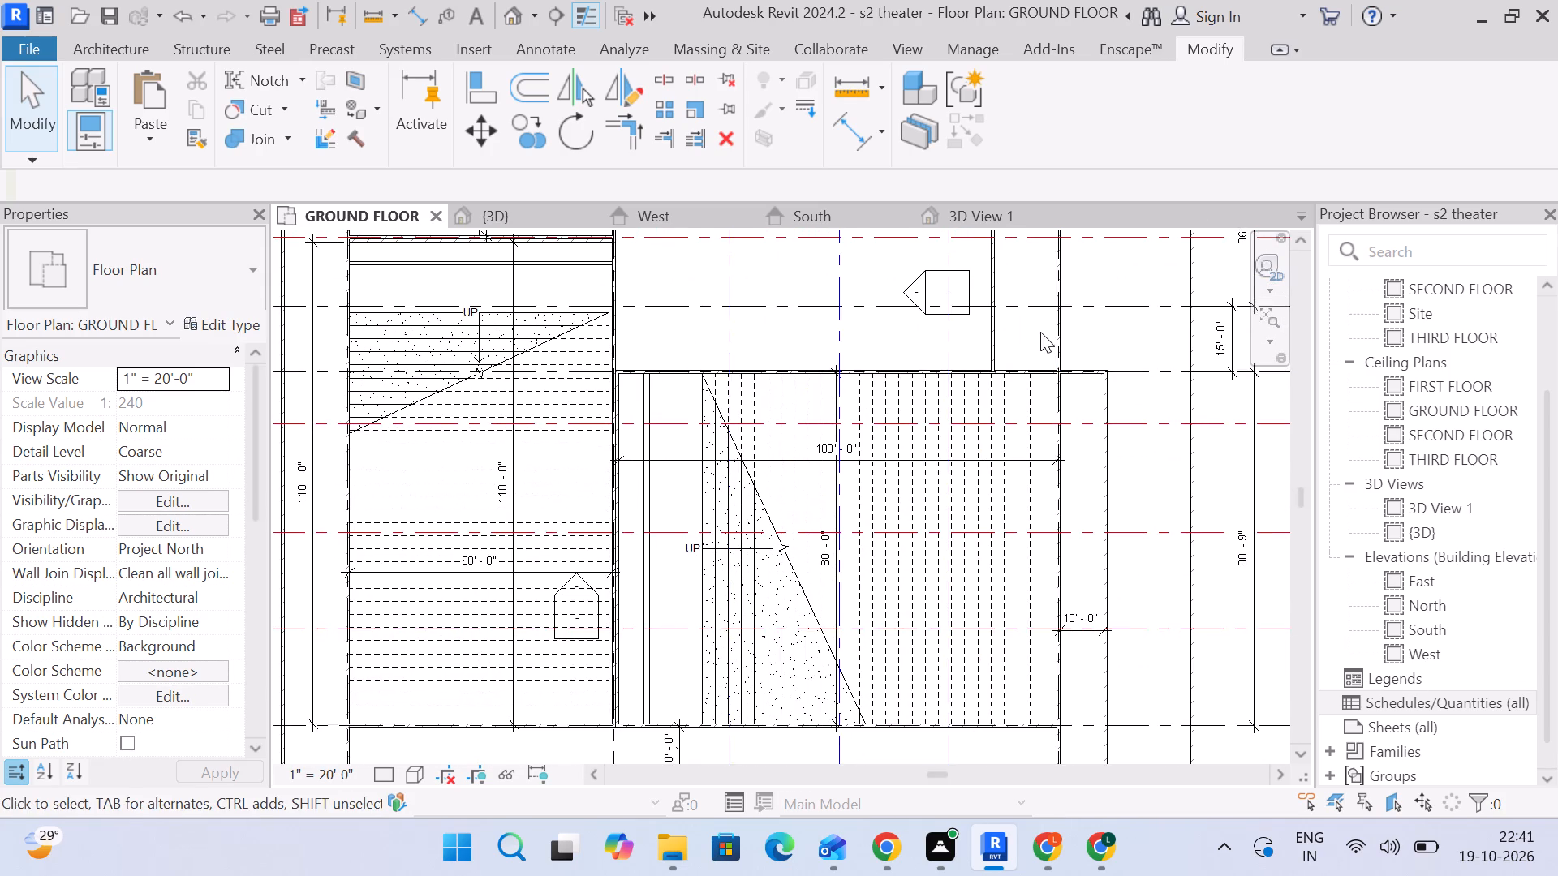
pyautogui.moveTo(1031, 333); pyautogui.dragTo(1005, 451, button='middle')
pyautogui.scroll(1, 990, 403)
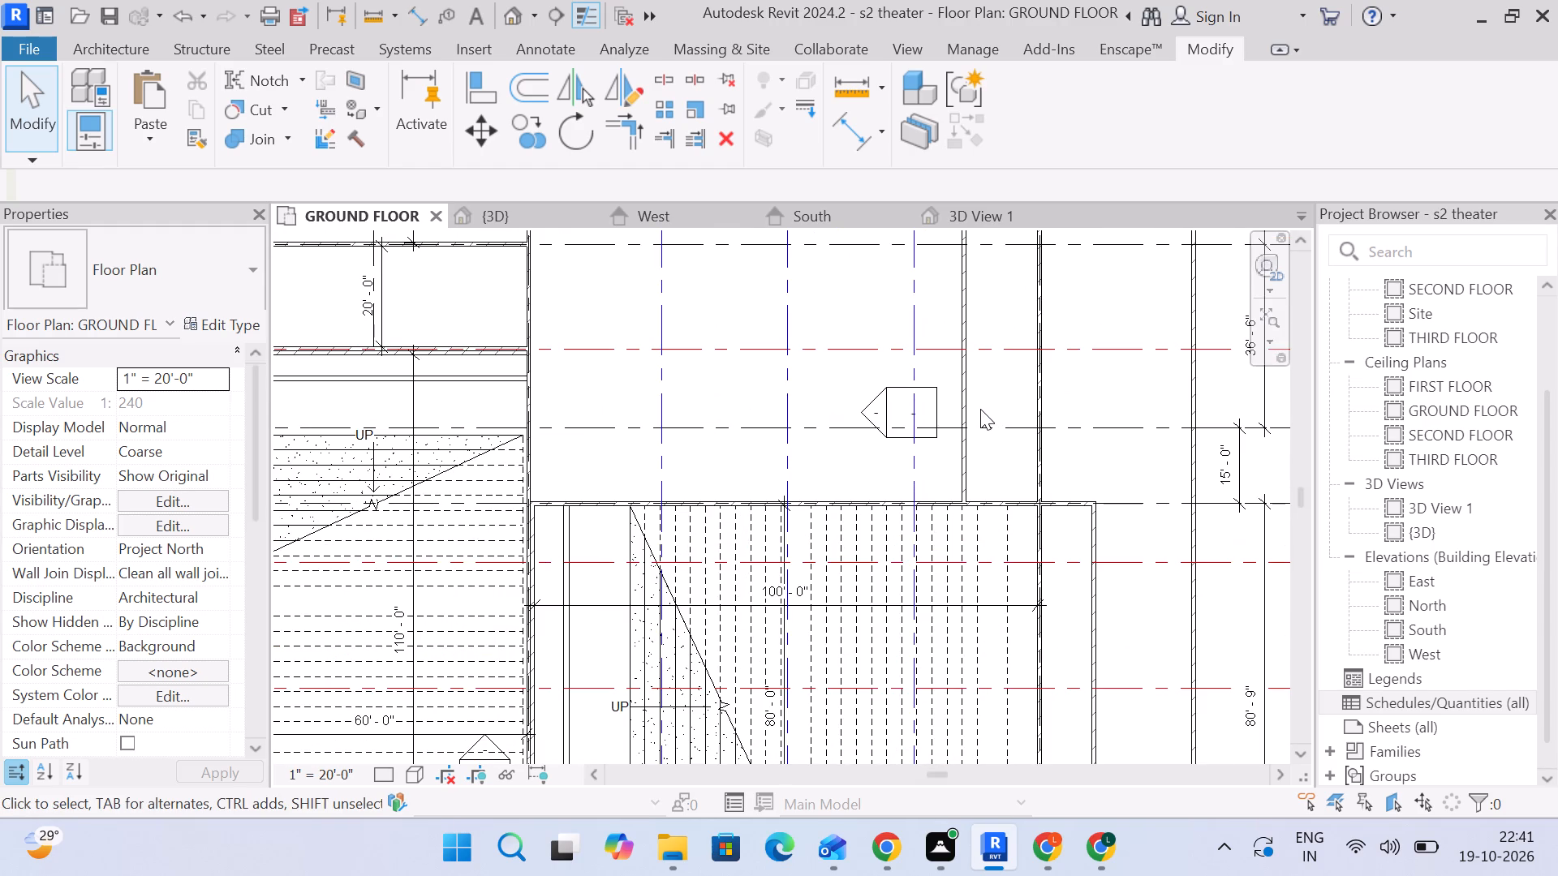
pyautogui.moveTo(993, 453); pyautogui.dragTo(1037, 546, button='middle')
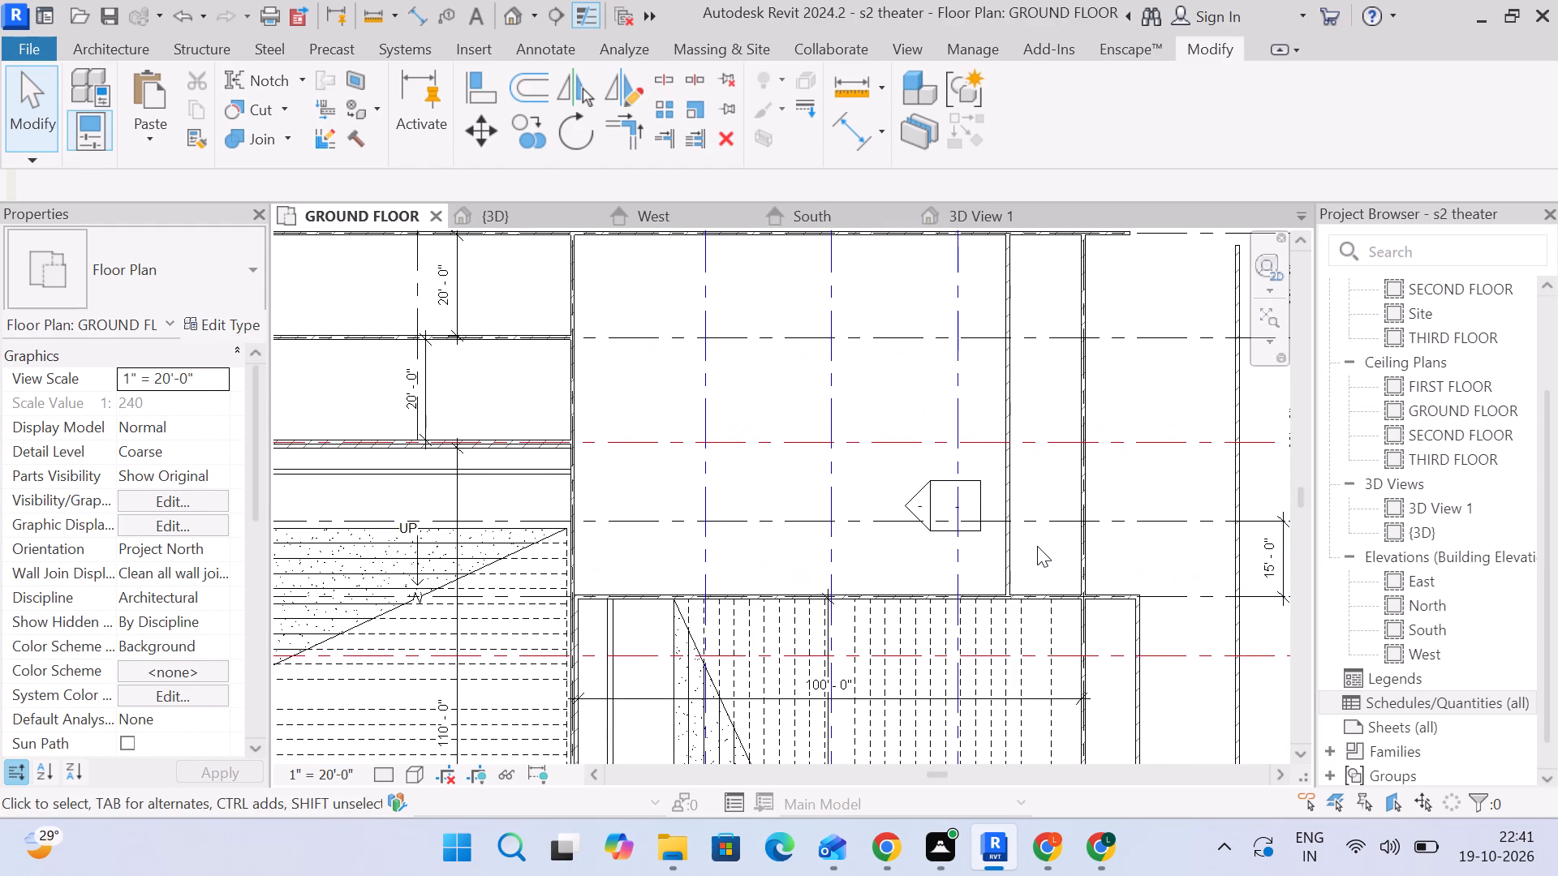
# Examine the two 20' deep rooms behind the 60' wide hall's screen and their relation to the seating.
pyautogui.scroll(-3, 1037, 546)
pyautogui.scroll(3, 639, 432)
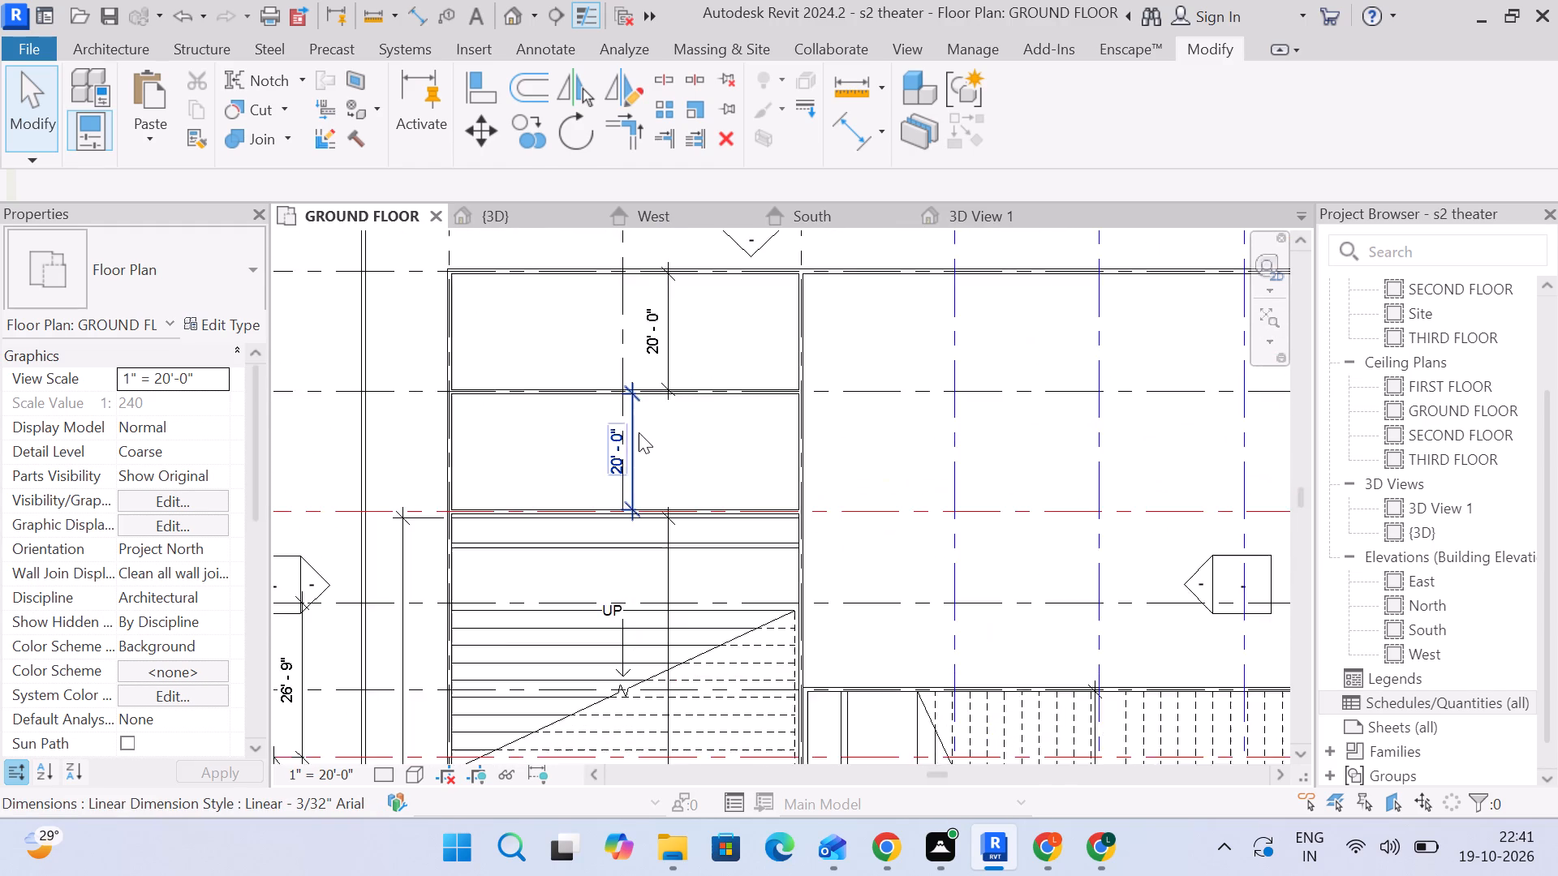
pyautogui.scroll(5, 639, 432)
pyautogui.moveTo(698, 444); pyautogui.dragTo(710, 396, button='middle')
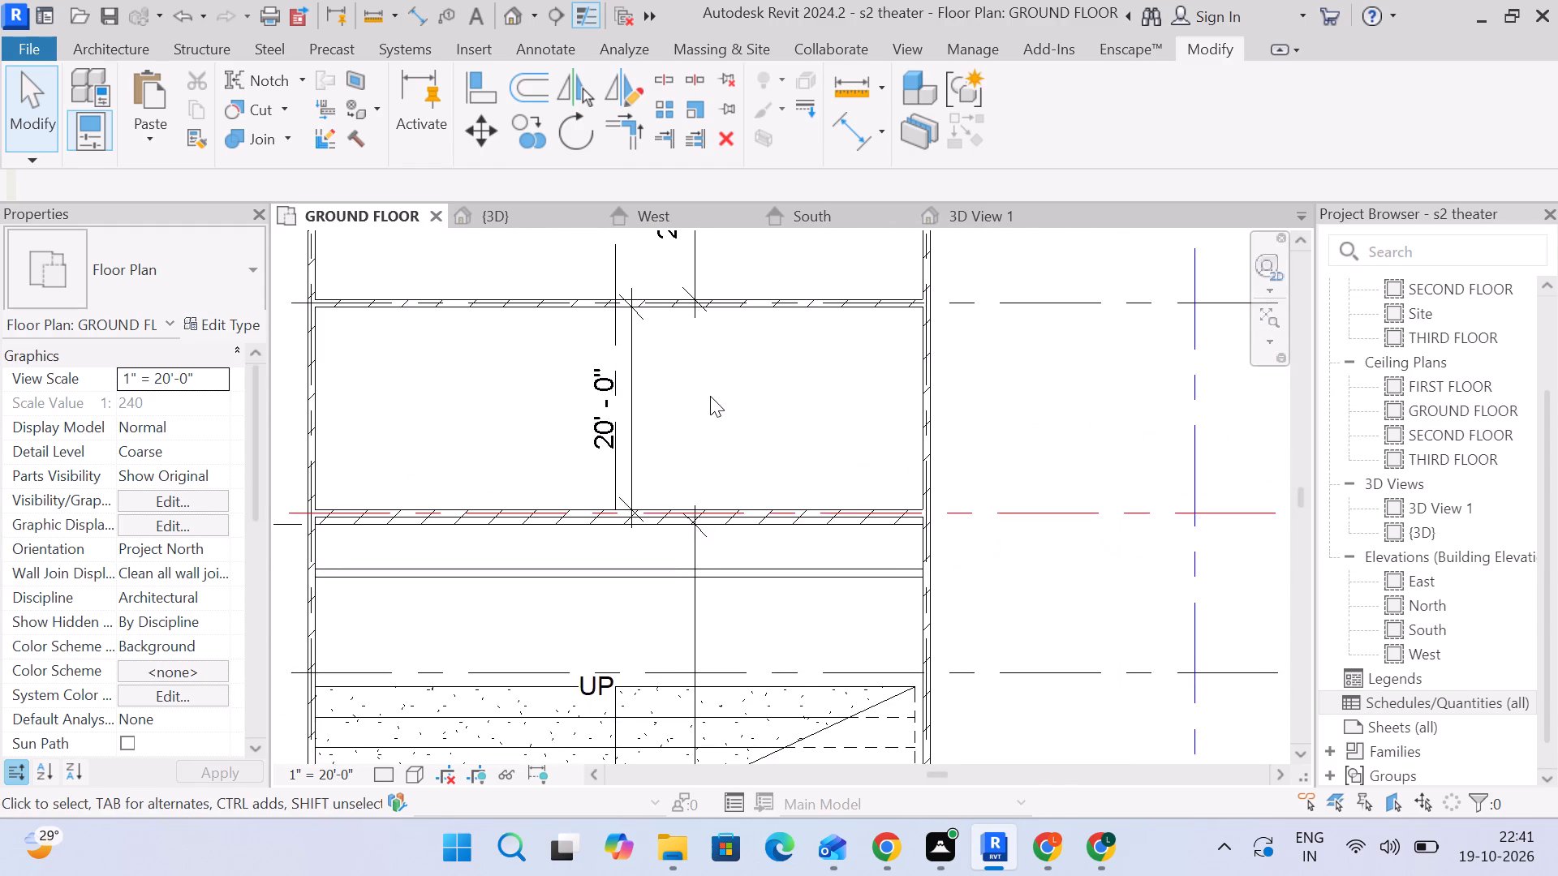
pyautogui.scroll(-3, 710, 396)
pyautogui.moveTo(727, 424); pyautogui.dragTo(712, 328, button='middle')
pyautogui.scroll(-1, 705, 341)
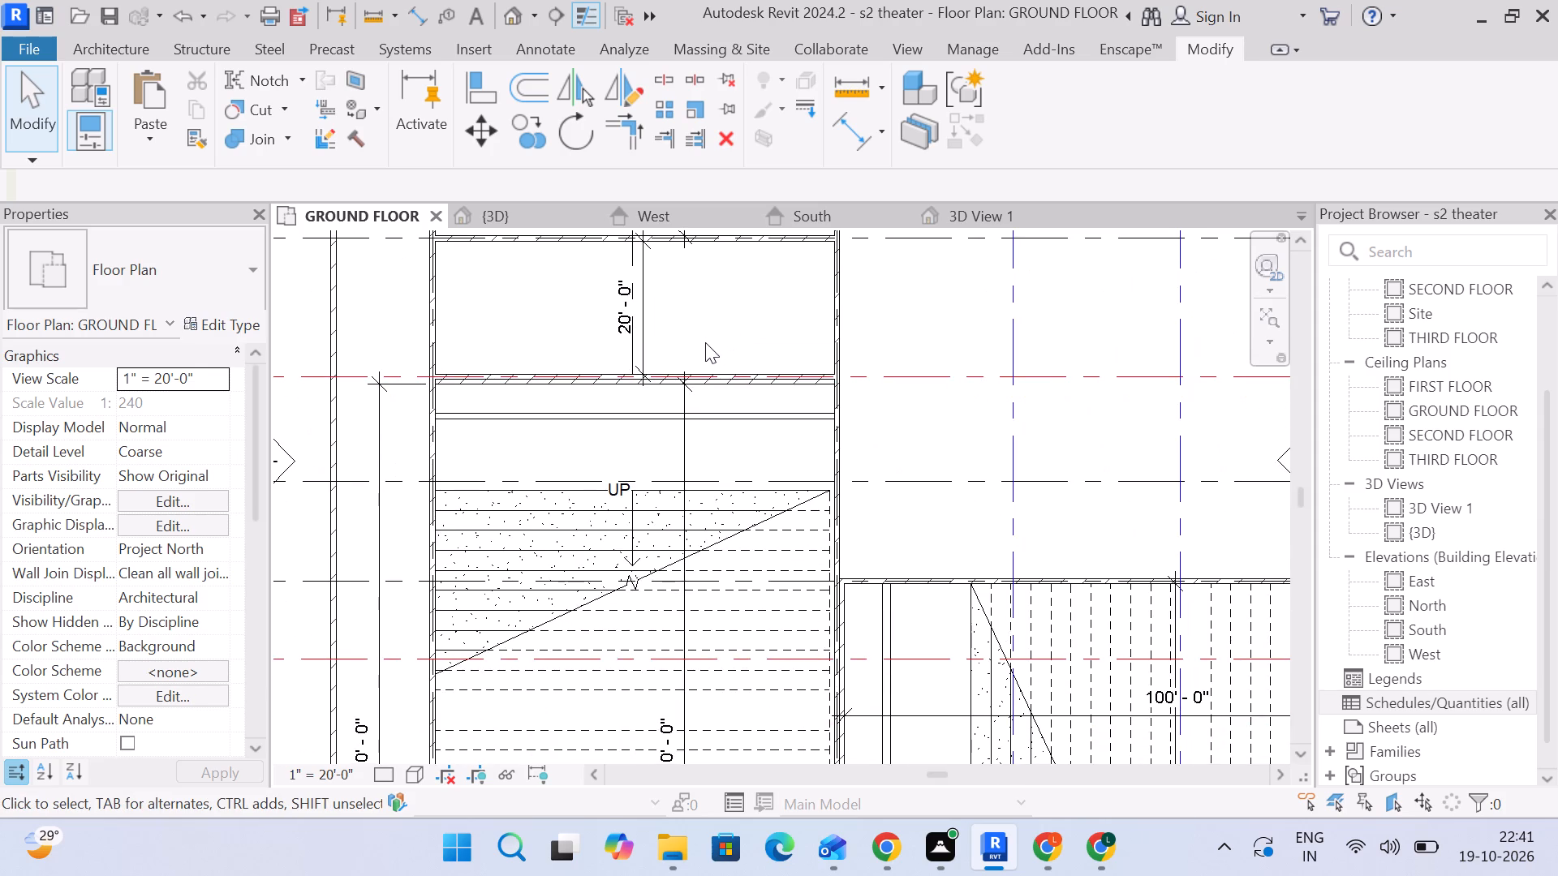
pyautogui.scroll(-4, 705, 342)
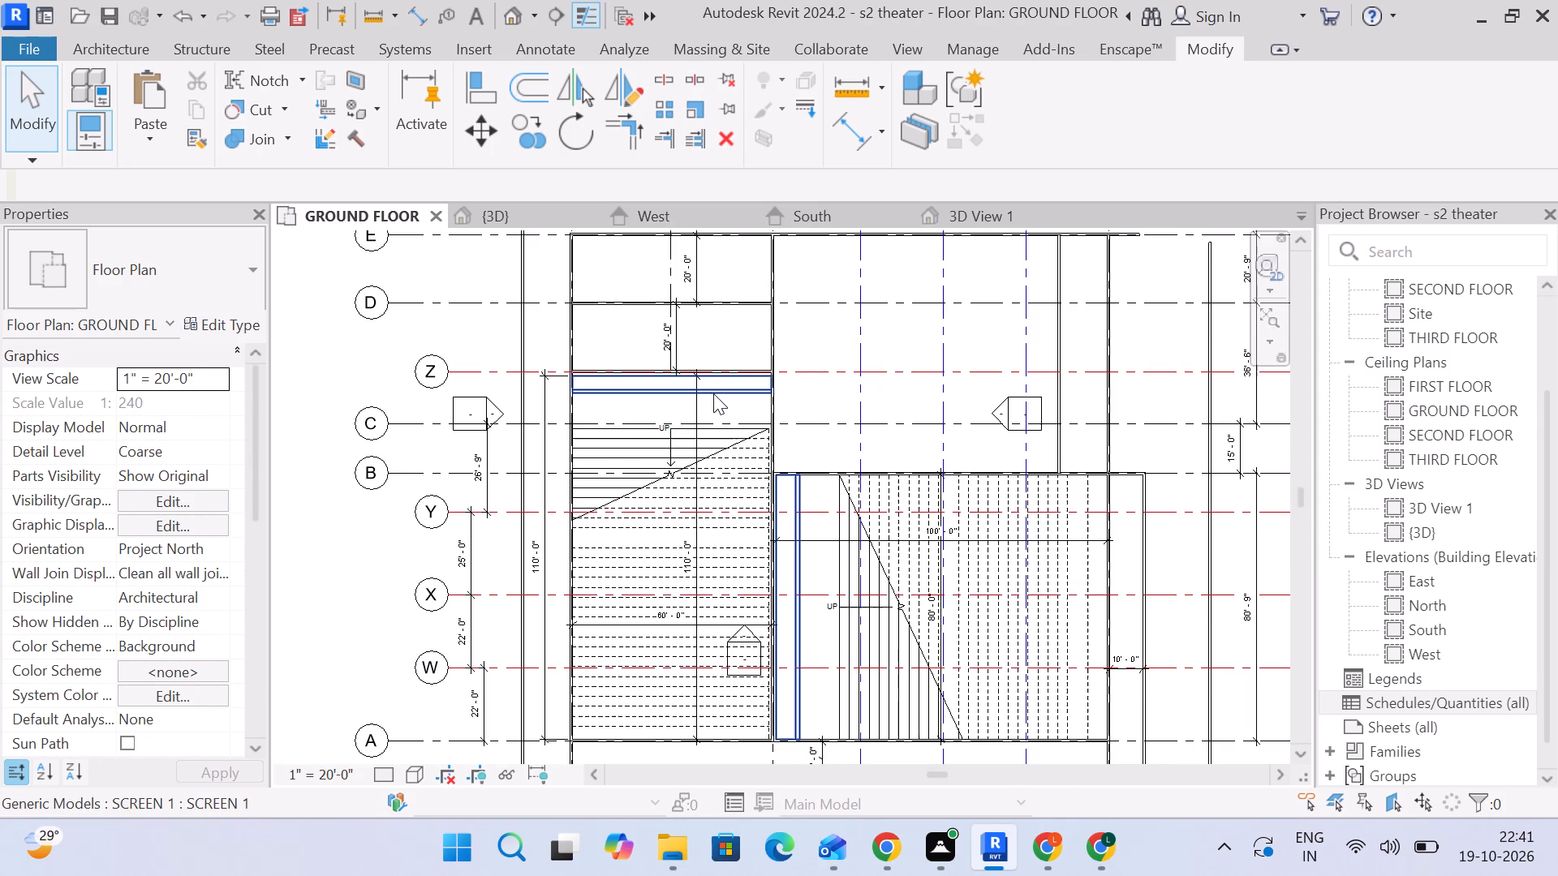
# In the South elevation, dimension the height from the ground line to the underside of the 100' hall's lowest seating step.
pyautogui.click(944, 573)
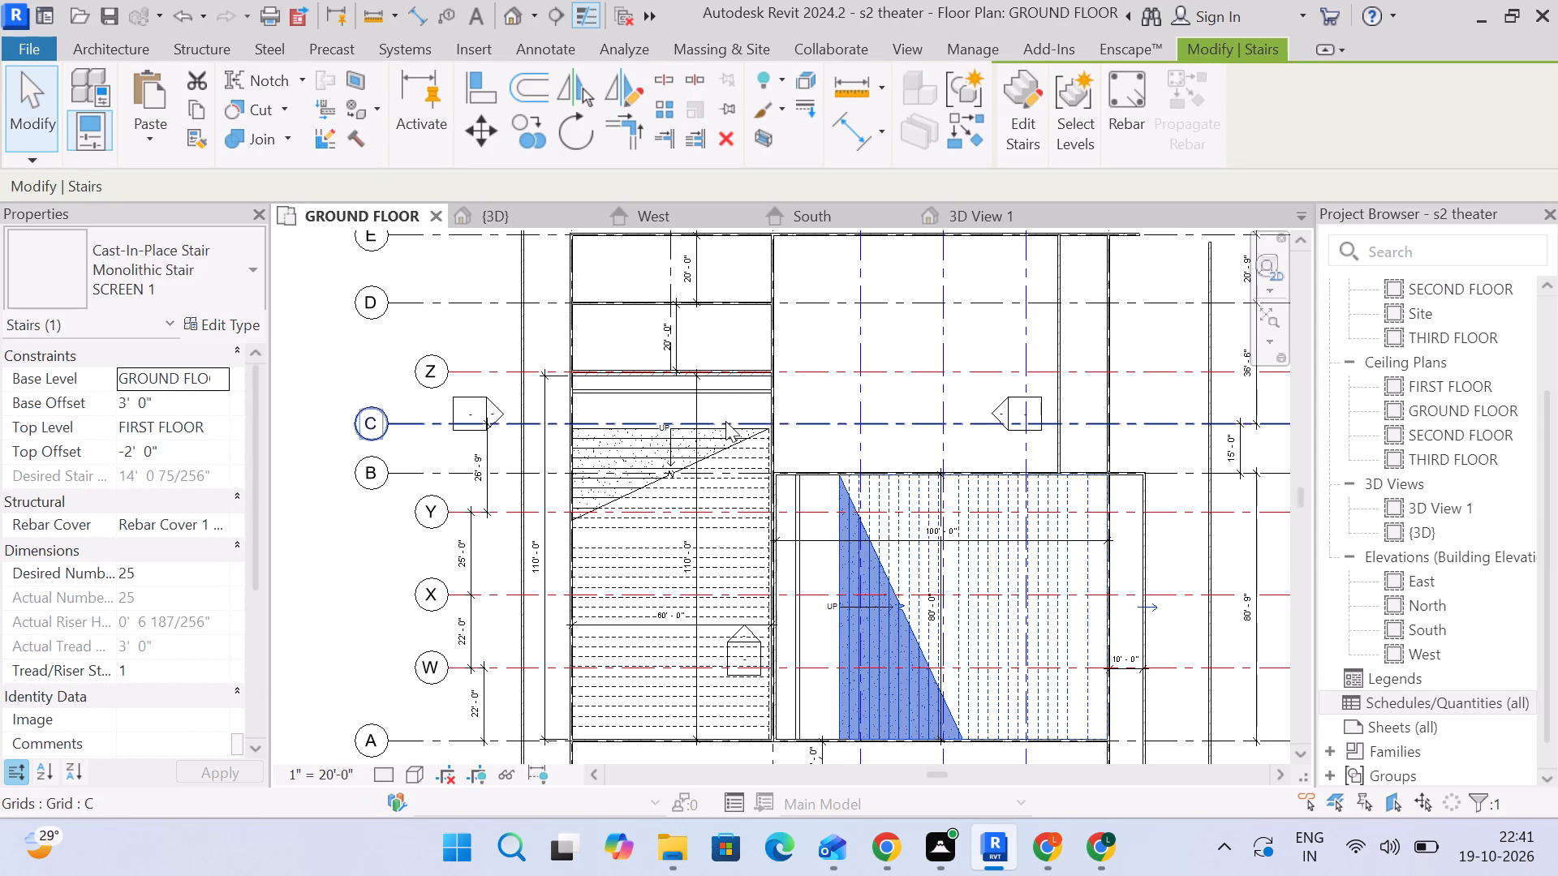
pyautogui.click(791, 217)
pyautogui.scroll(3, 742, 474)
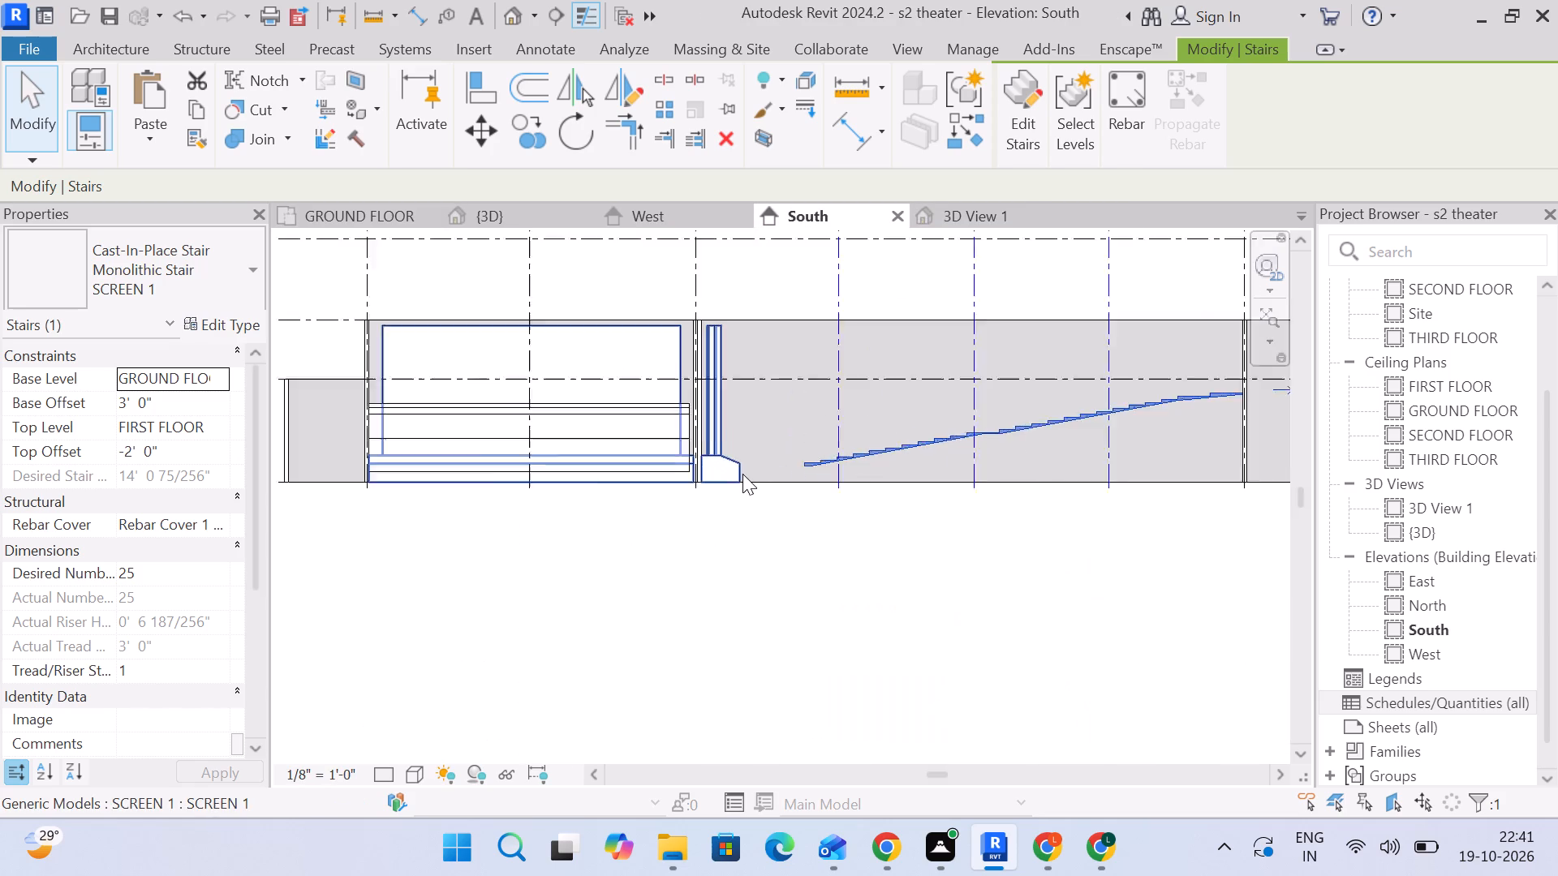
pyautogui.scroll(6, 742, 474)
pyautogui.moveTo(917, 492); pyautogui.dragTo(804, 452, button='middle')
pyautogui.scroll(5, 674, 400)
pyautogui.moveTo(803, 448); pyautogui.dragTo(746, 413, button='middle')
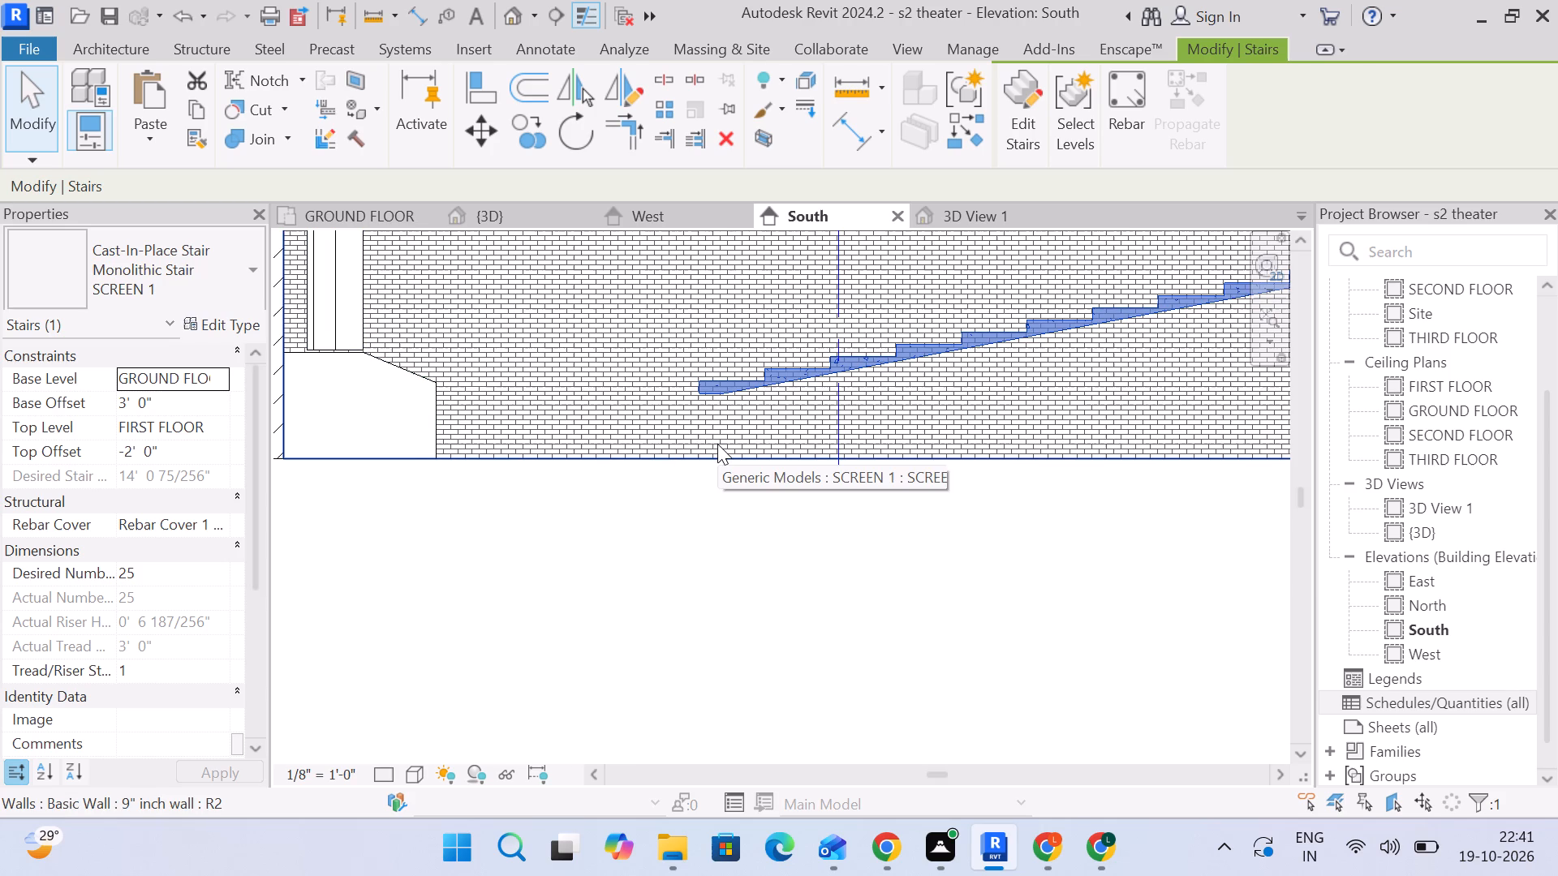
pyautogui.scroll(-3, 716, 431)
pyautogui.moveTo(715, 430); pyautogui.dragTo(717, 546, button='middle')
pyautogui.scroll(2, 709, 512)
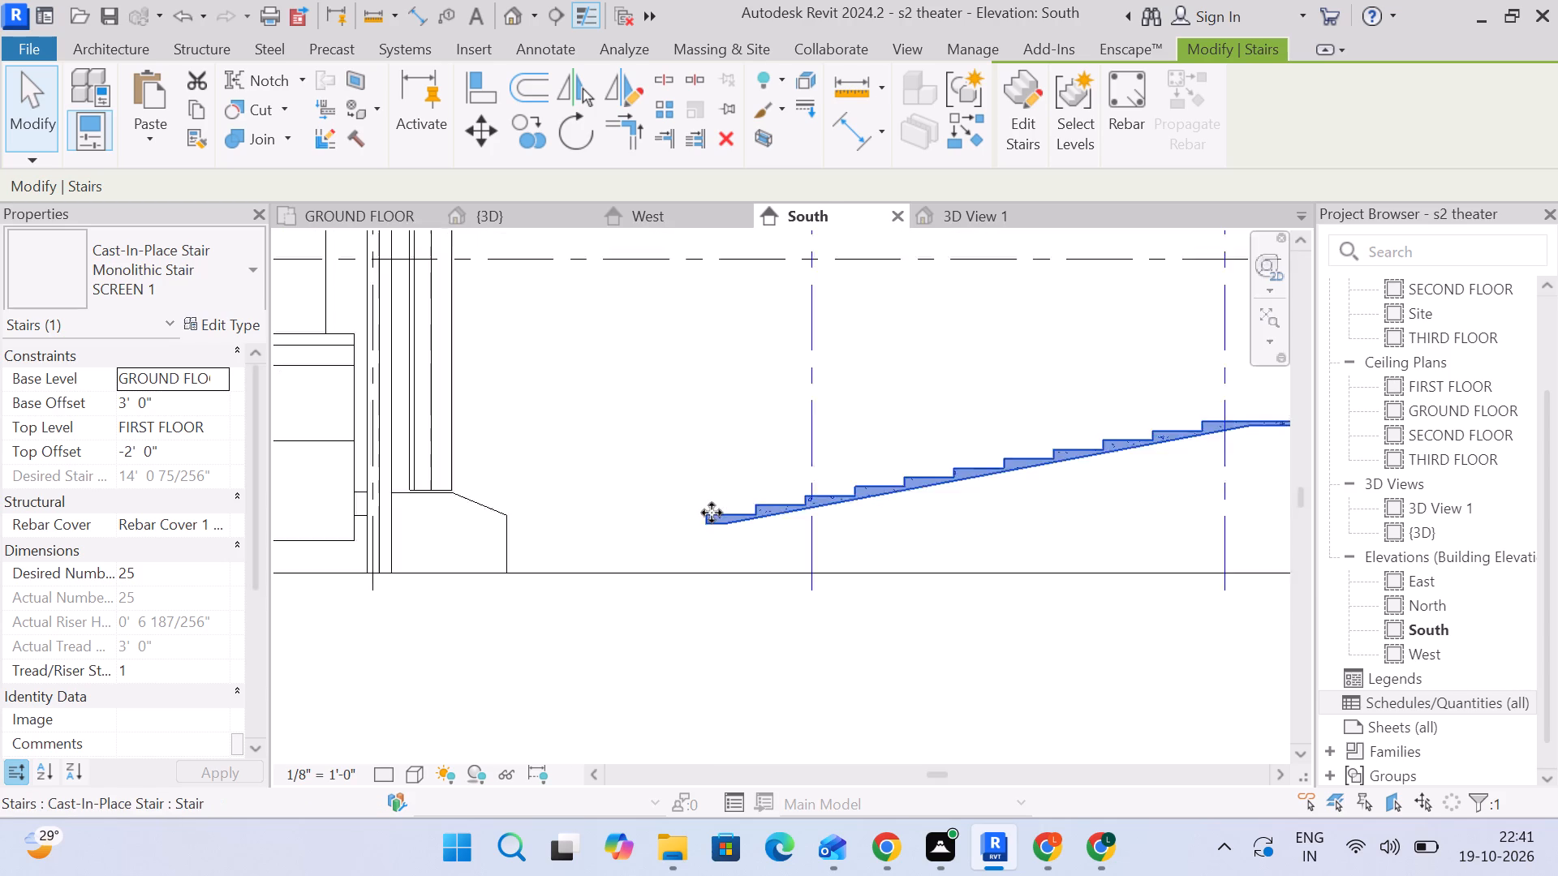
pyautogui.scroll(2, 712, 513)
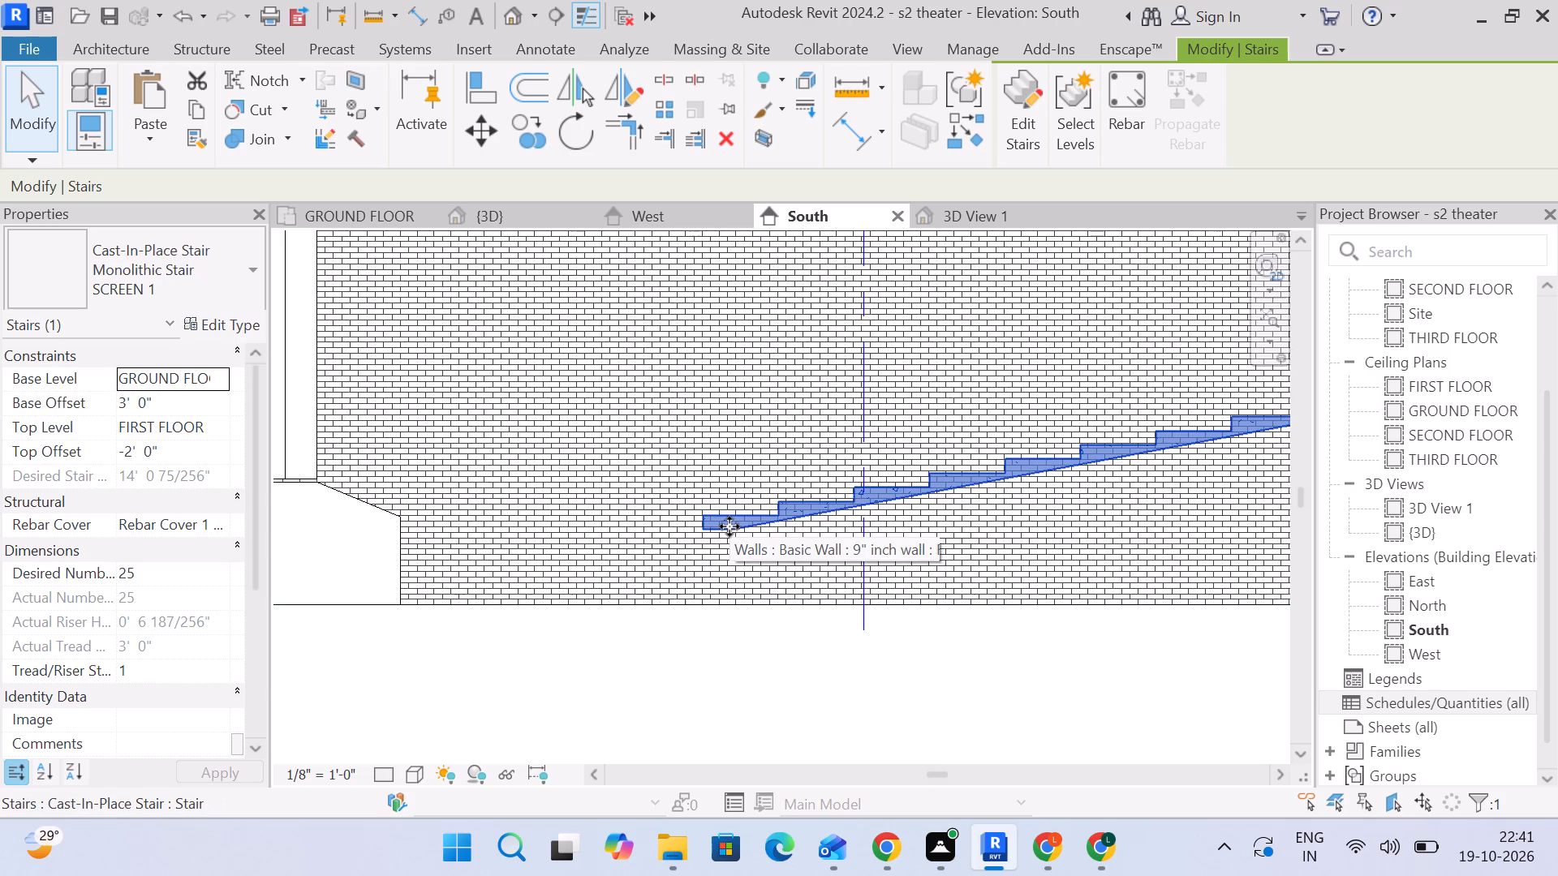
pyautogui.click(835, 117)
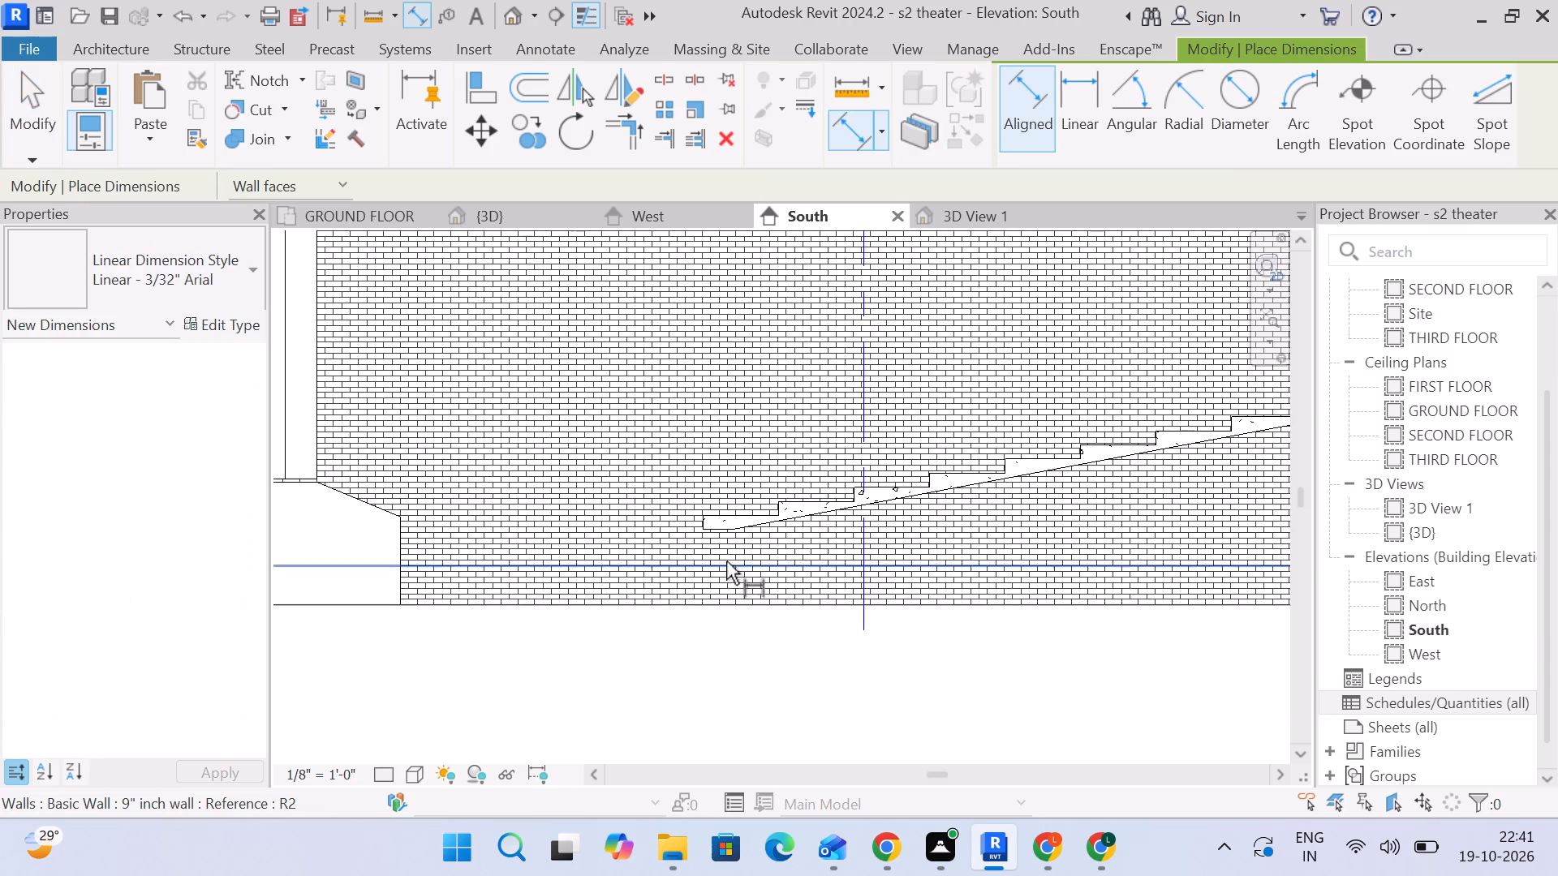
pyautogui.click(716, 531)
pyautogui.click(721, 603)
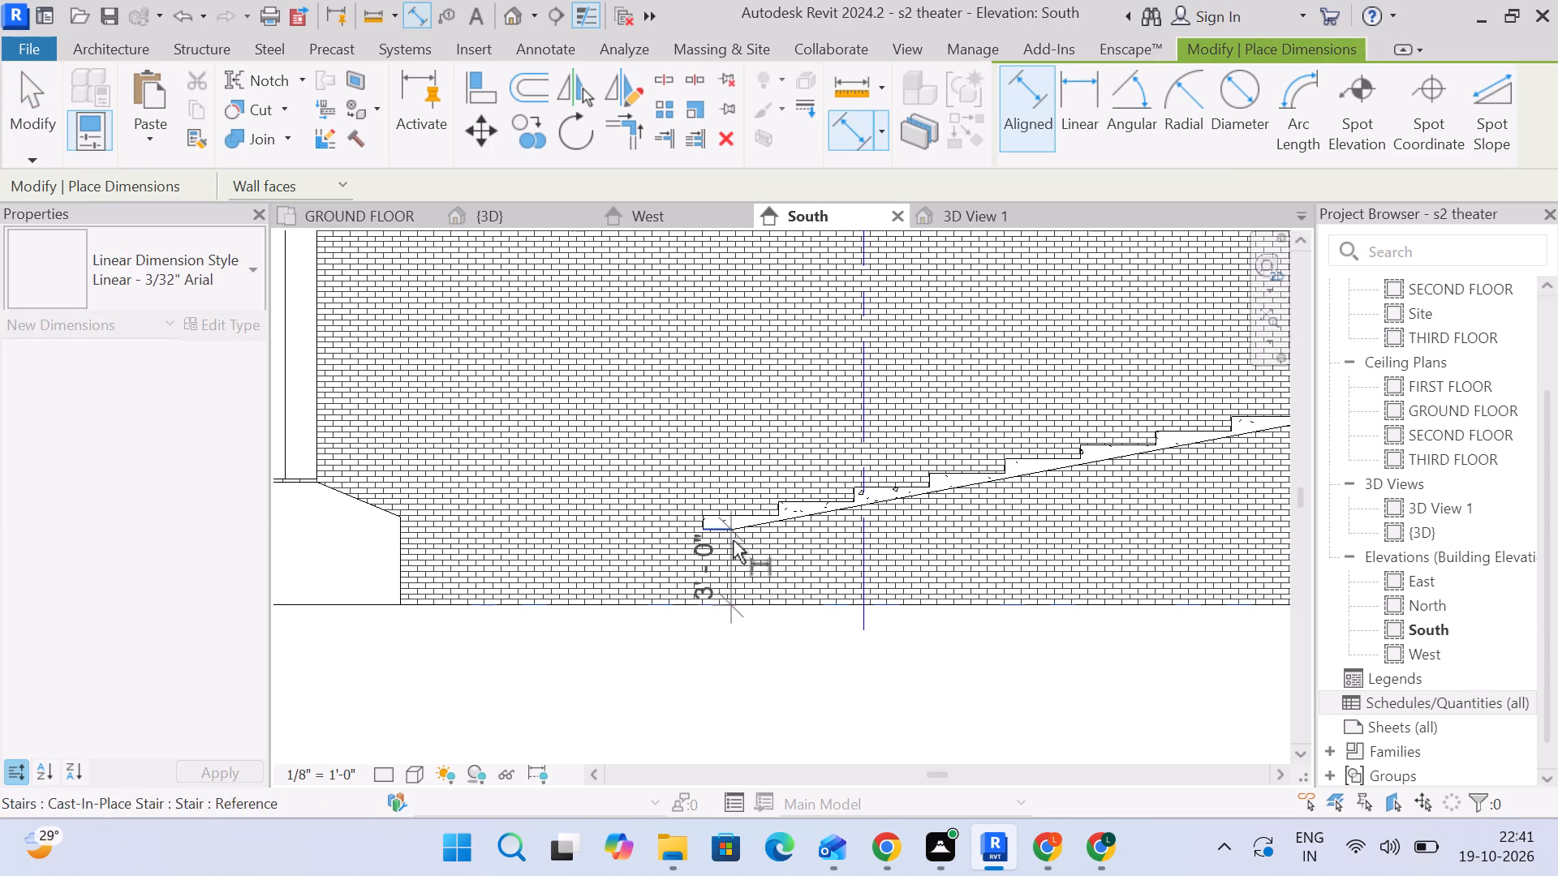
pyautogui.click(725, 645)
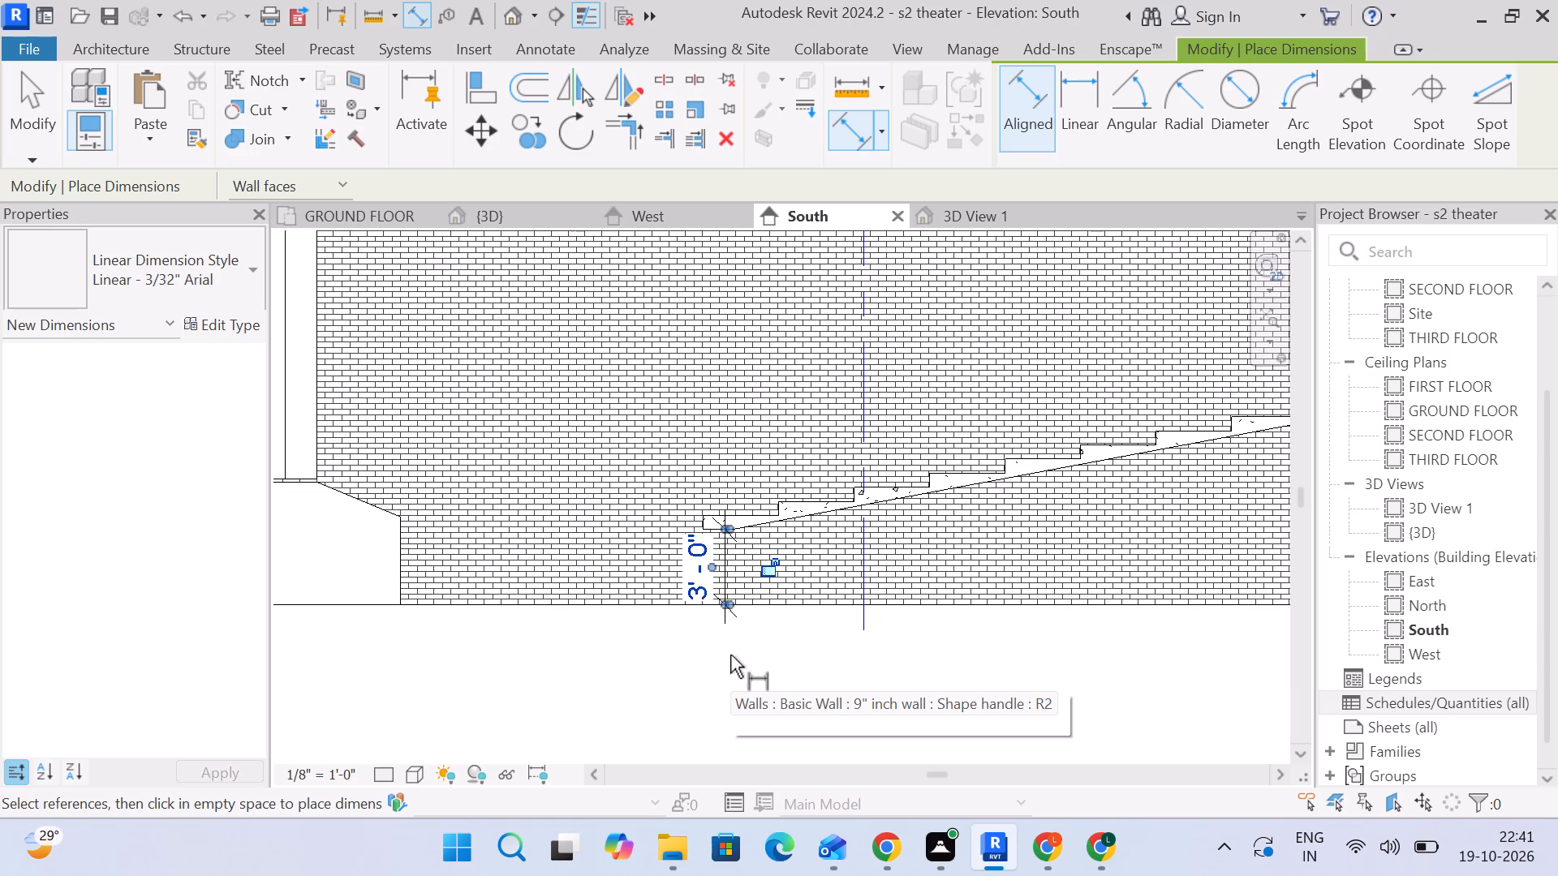
# Examine the start of the 100' hall's stepped seating and its relation to the screen base and ground line.
pyautogui.scroll(-2, 748, 668)
pyautogui.moveTo(774, 677); pyautogui.dragTo(812, 685, button='middle')
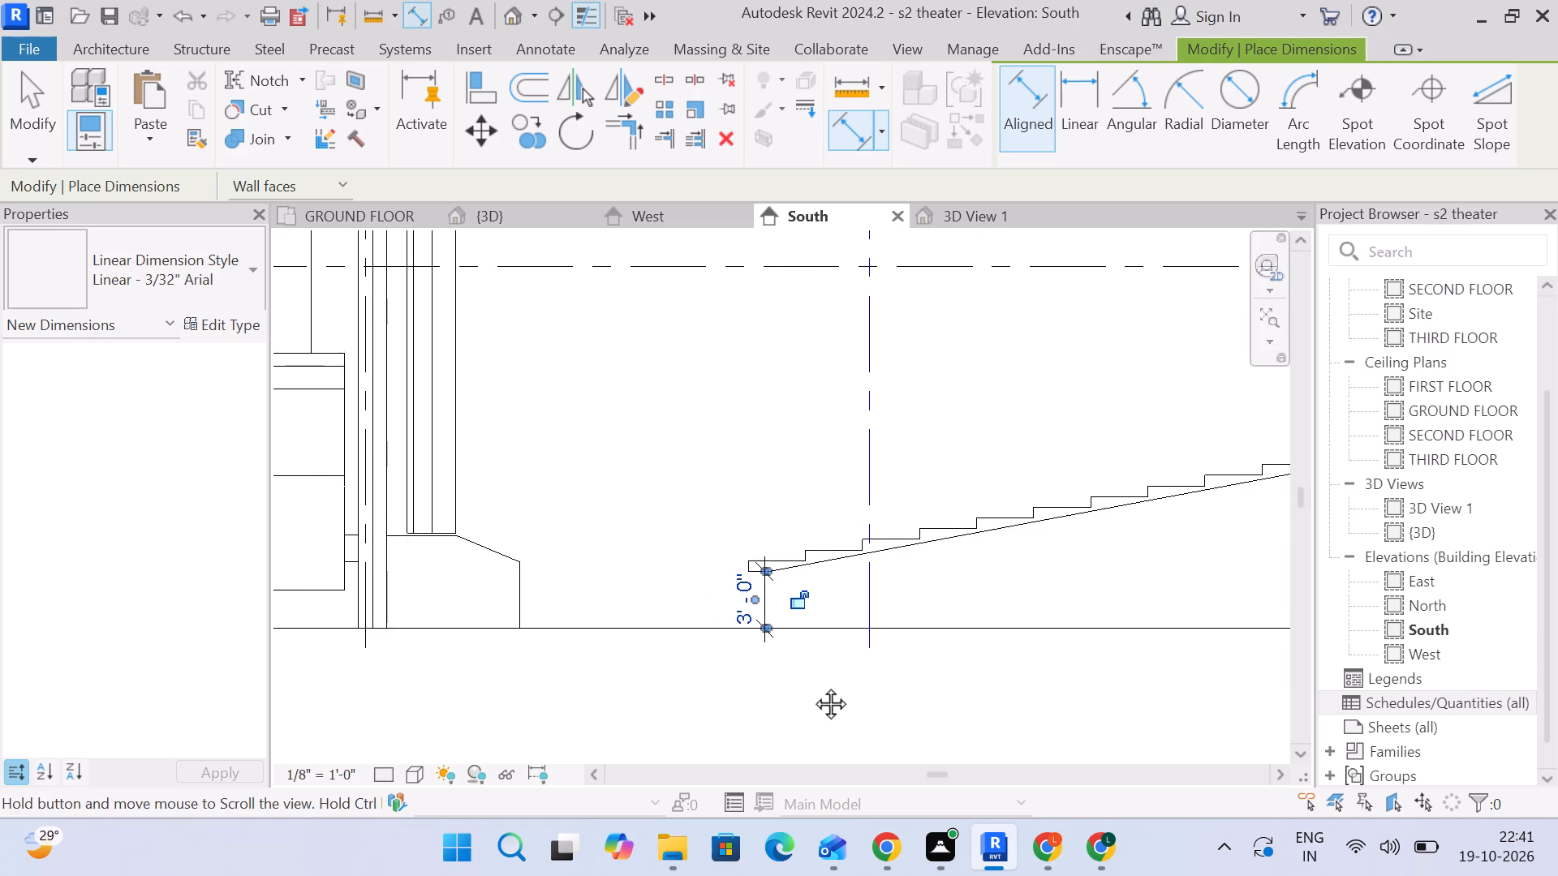
pyautogui.moveTo(812, 685); pyautogui.dragTo(819, 684, button='middle')
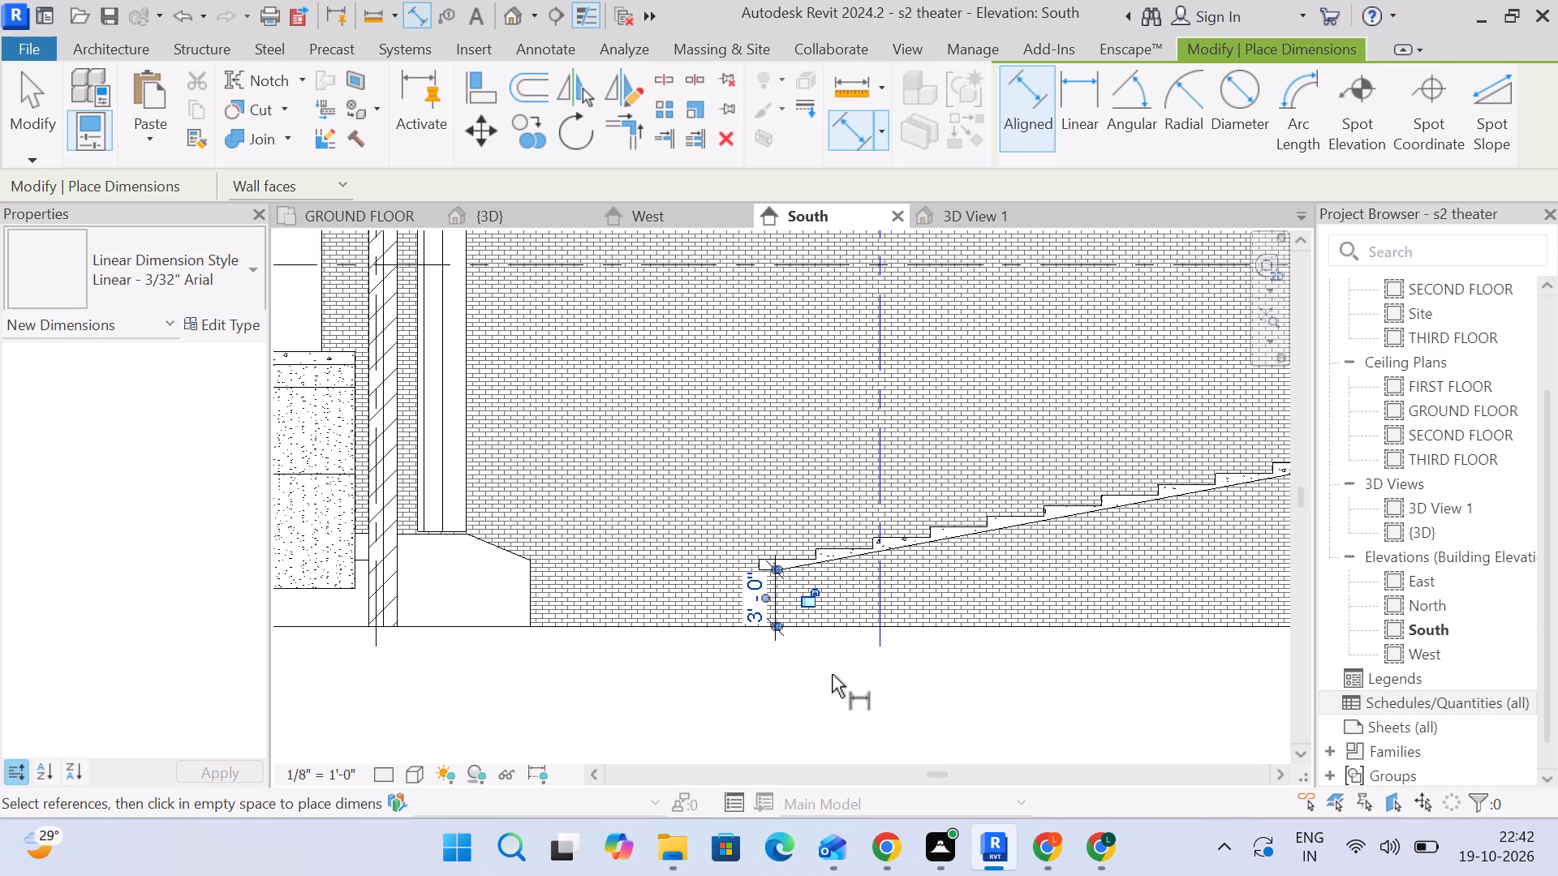
pyautogui.scroll(-1, 822, 661)
pyautogui.scroll(3, 788, 636)
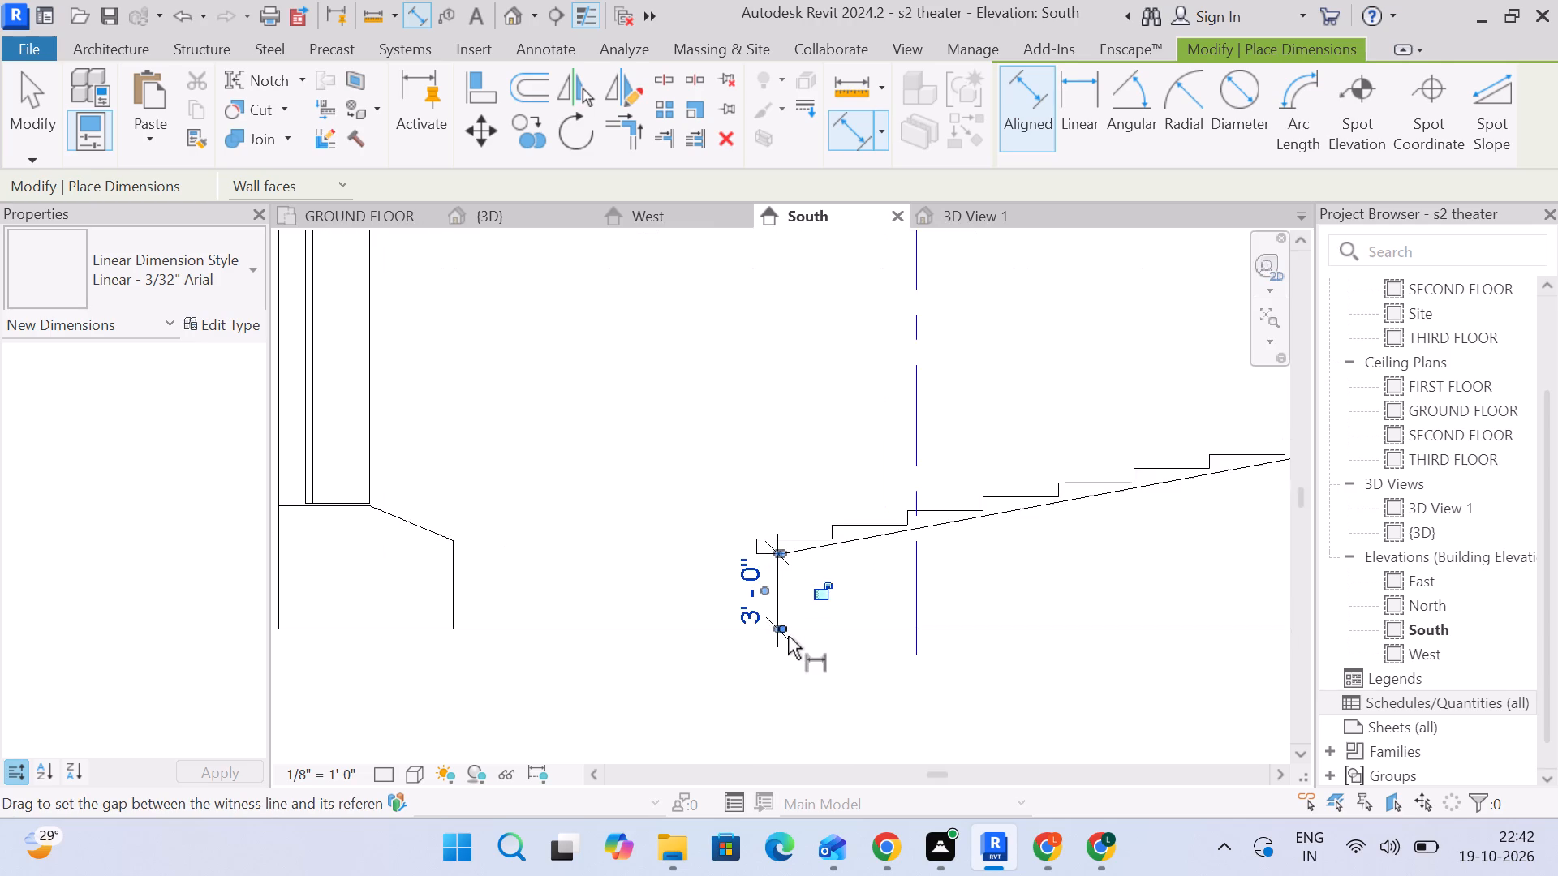
pyautogui.moveTo(790, 651); pyautogui.dragTo(822, 698, button='middle')
pyautogui.scroll(1, 822, 698)
pyautogui.scroll(-2, 824, 693)
pyautogui.moveTo(824, 688); pyautogui.dragTo(793, 526, button='middle')
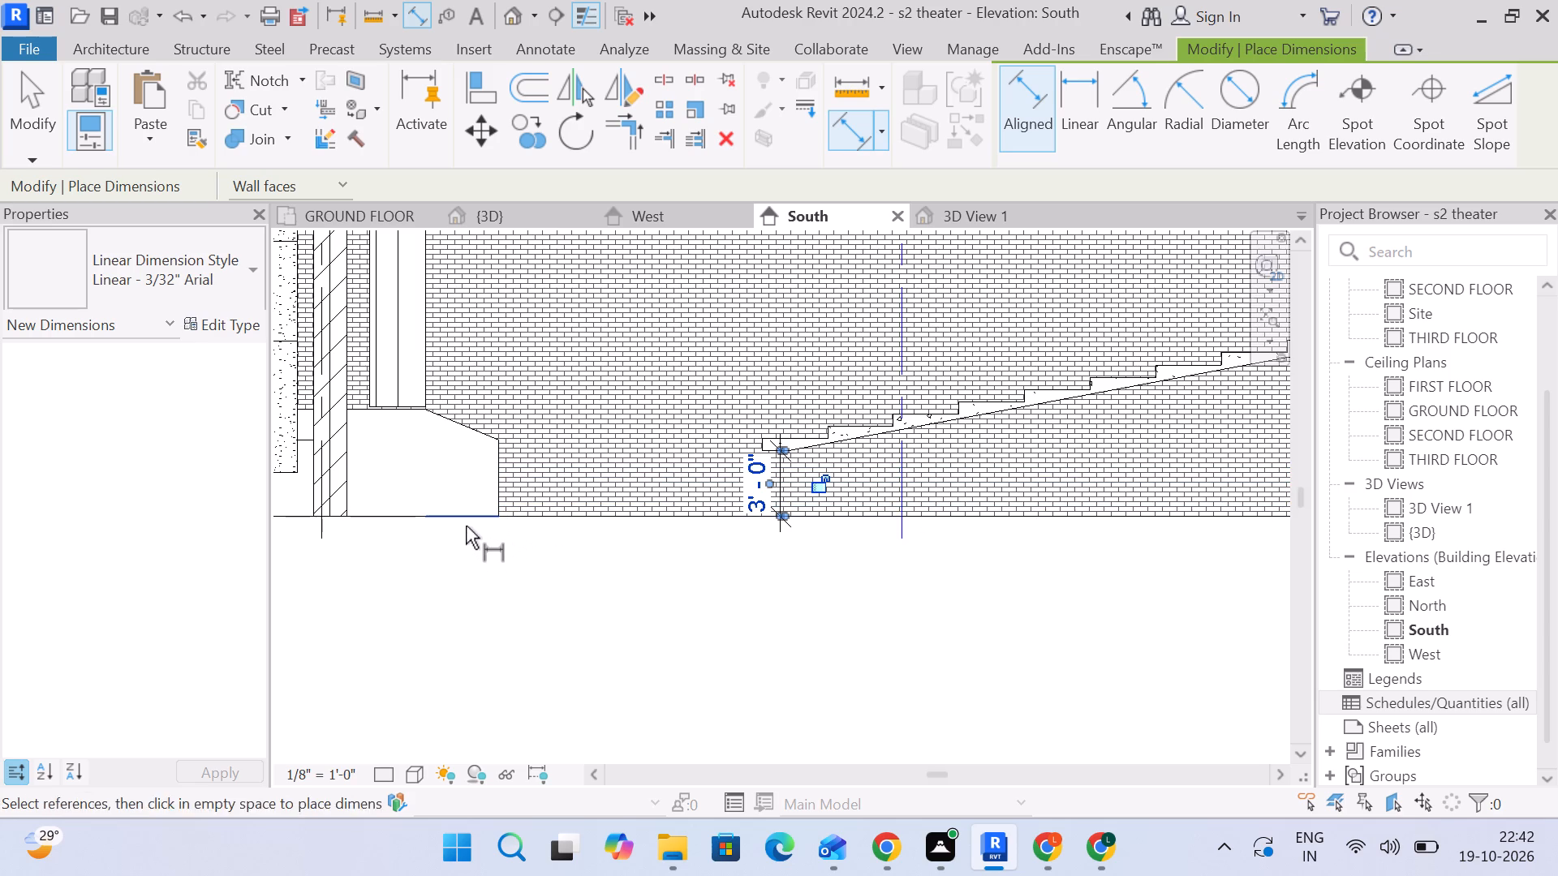
pyautogui.scroll(-3, 450, 552)
pyautogui.moveTo(461, 565); pyautogui.dragTo(634, 676, button='middle')
pyautogui.scroll(-3, 570, 621)
pyautogui.moveTo(597, 616); pyautogui.dragTo(518, 548, button='middle')
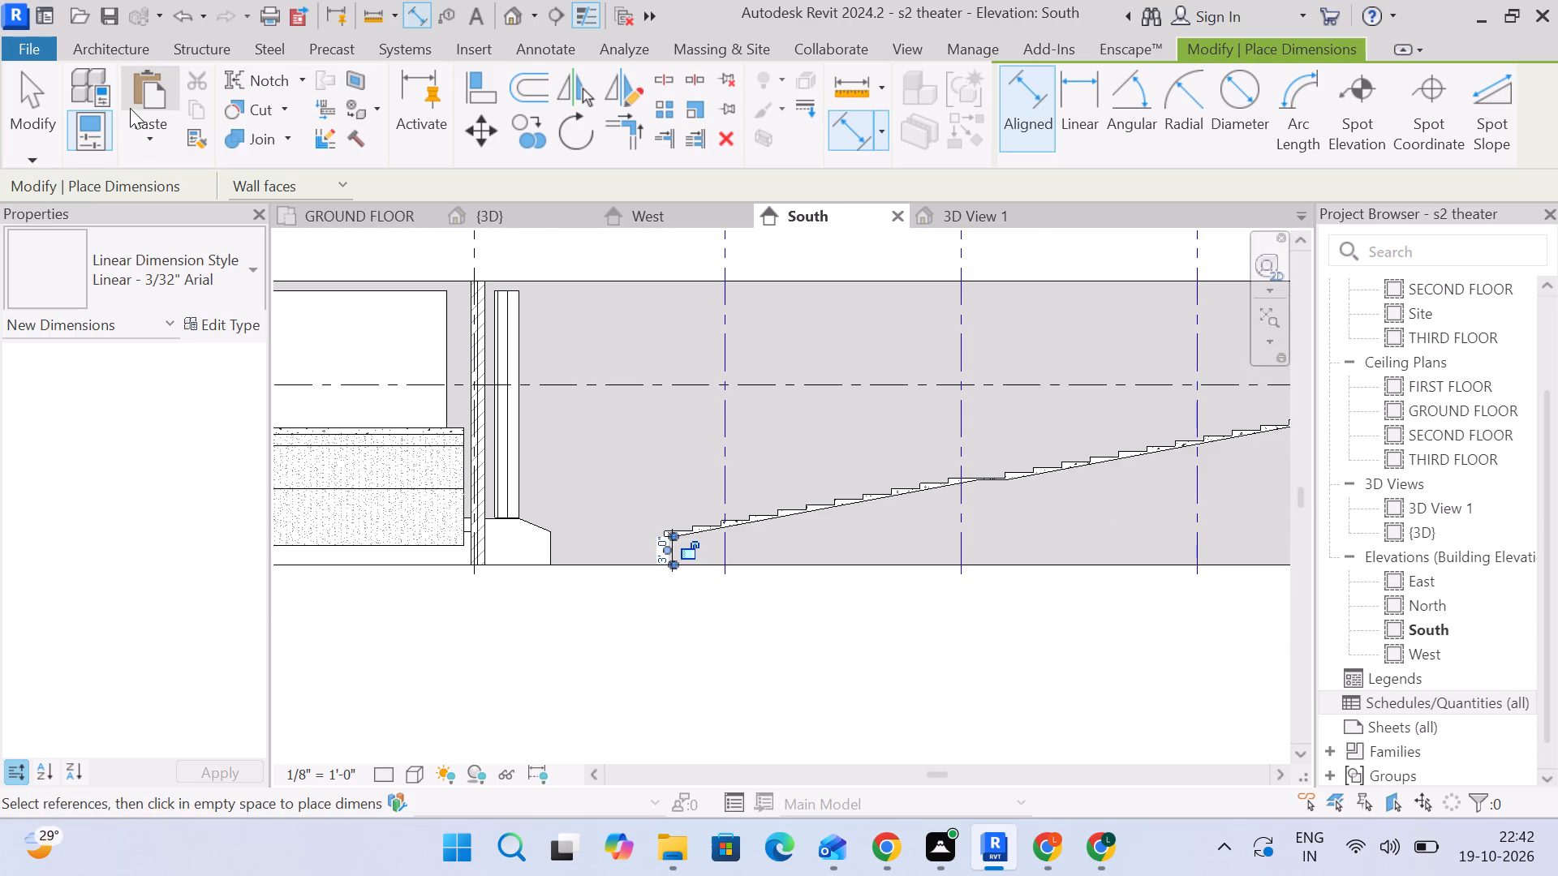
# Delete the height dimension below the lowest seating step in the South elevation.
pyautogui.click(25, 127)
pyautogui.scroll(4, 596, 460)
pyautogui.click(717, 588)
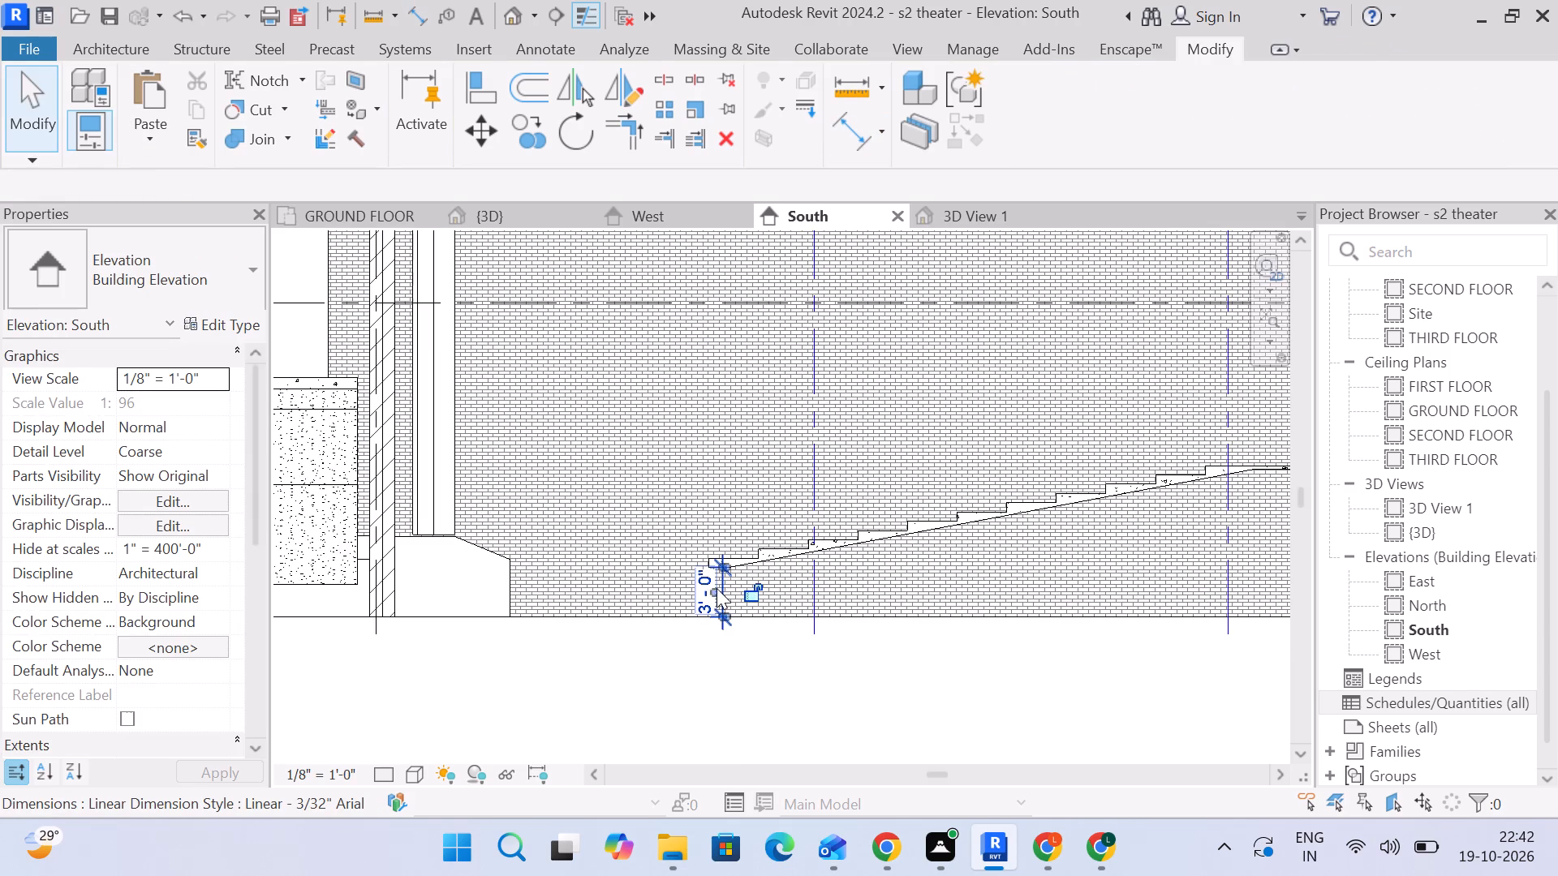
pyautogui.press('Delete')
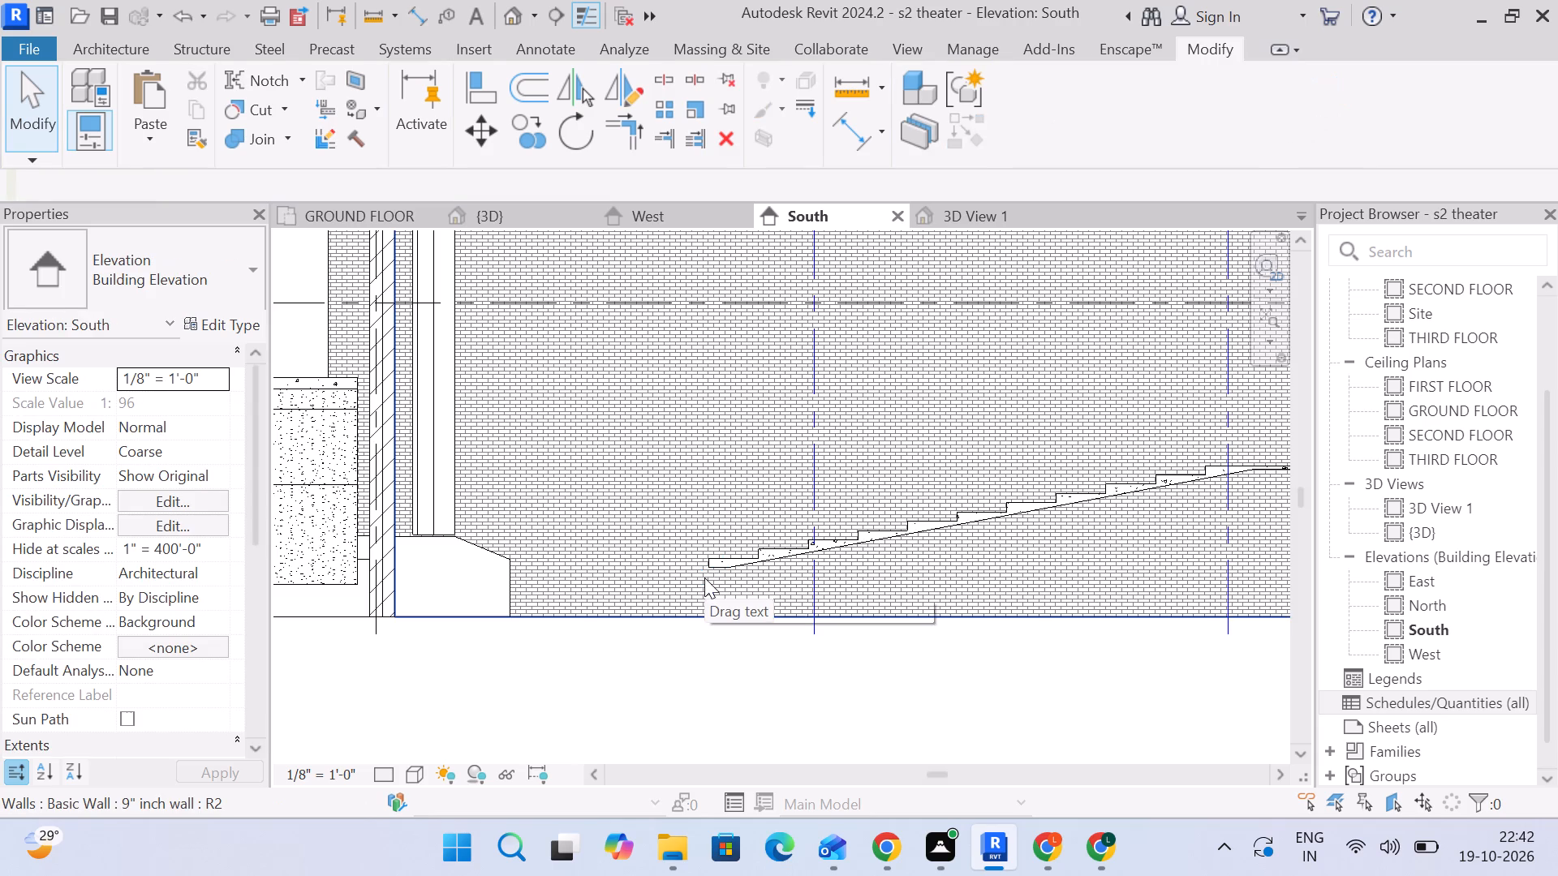
# Examine both halls in the South elevation, comparing the seating slopes, screens and open space below the first step.
pyautogui.scroll(-3, 811, 687)
pyautogui.moveTo(816, 681); pyautogui.dragTo(754, 599, button='middle')
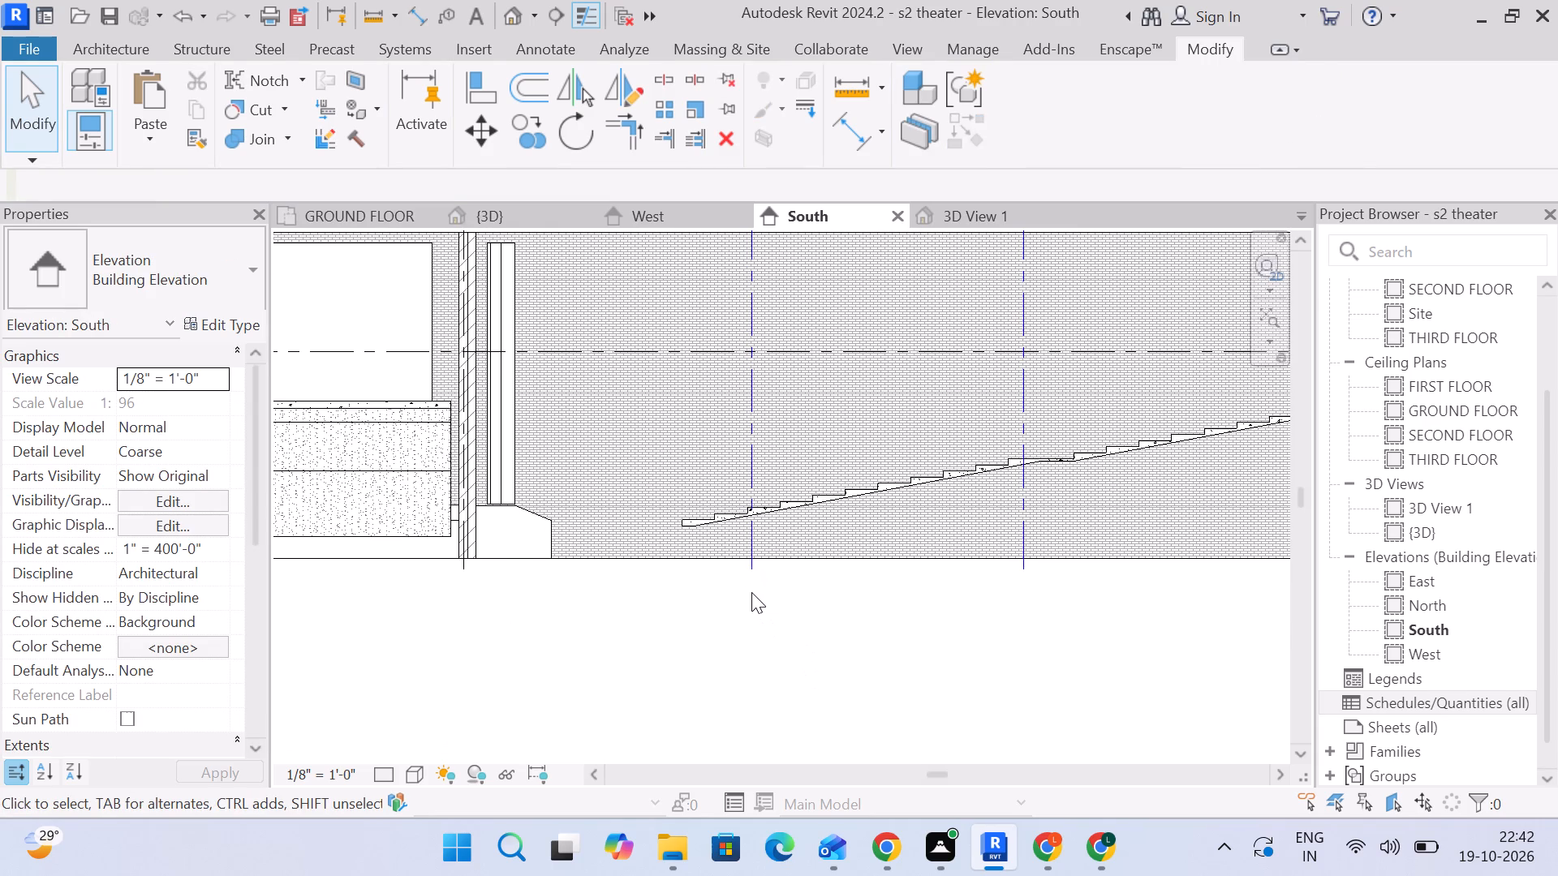
pyautogui.scroll(4, 710, 538)
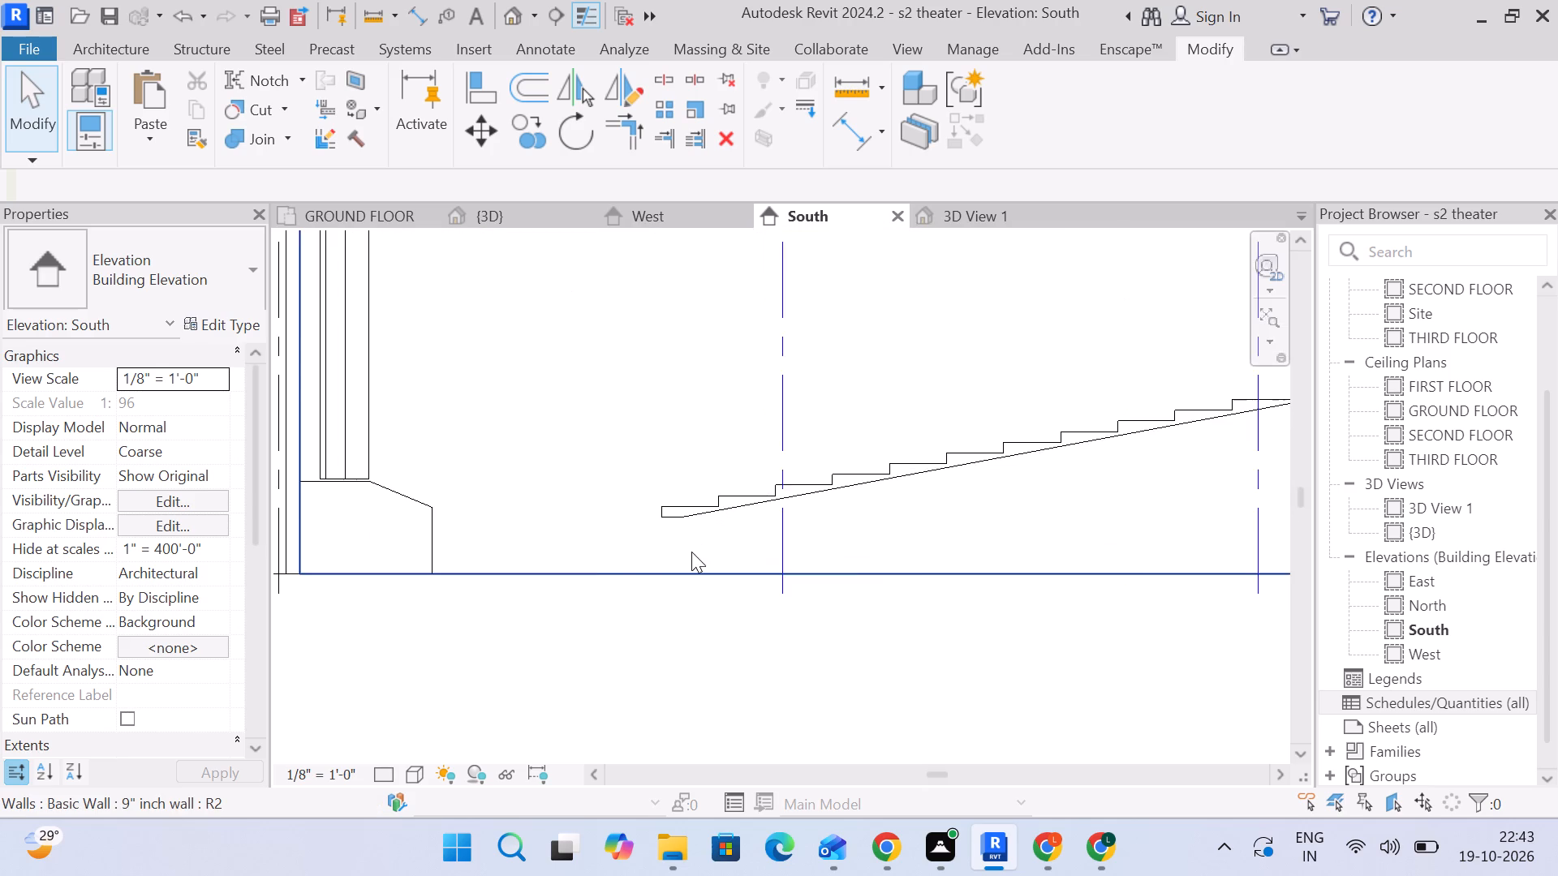
pyautogui.scroll(-5, 679, 557)
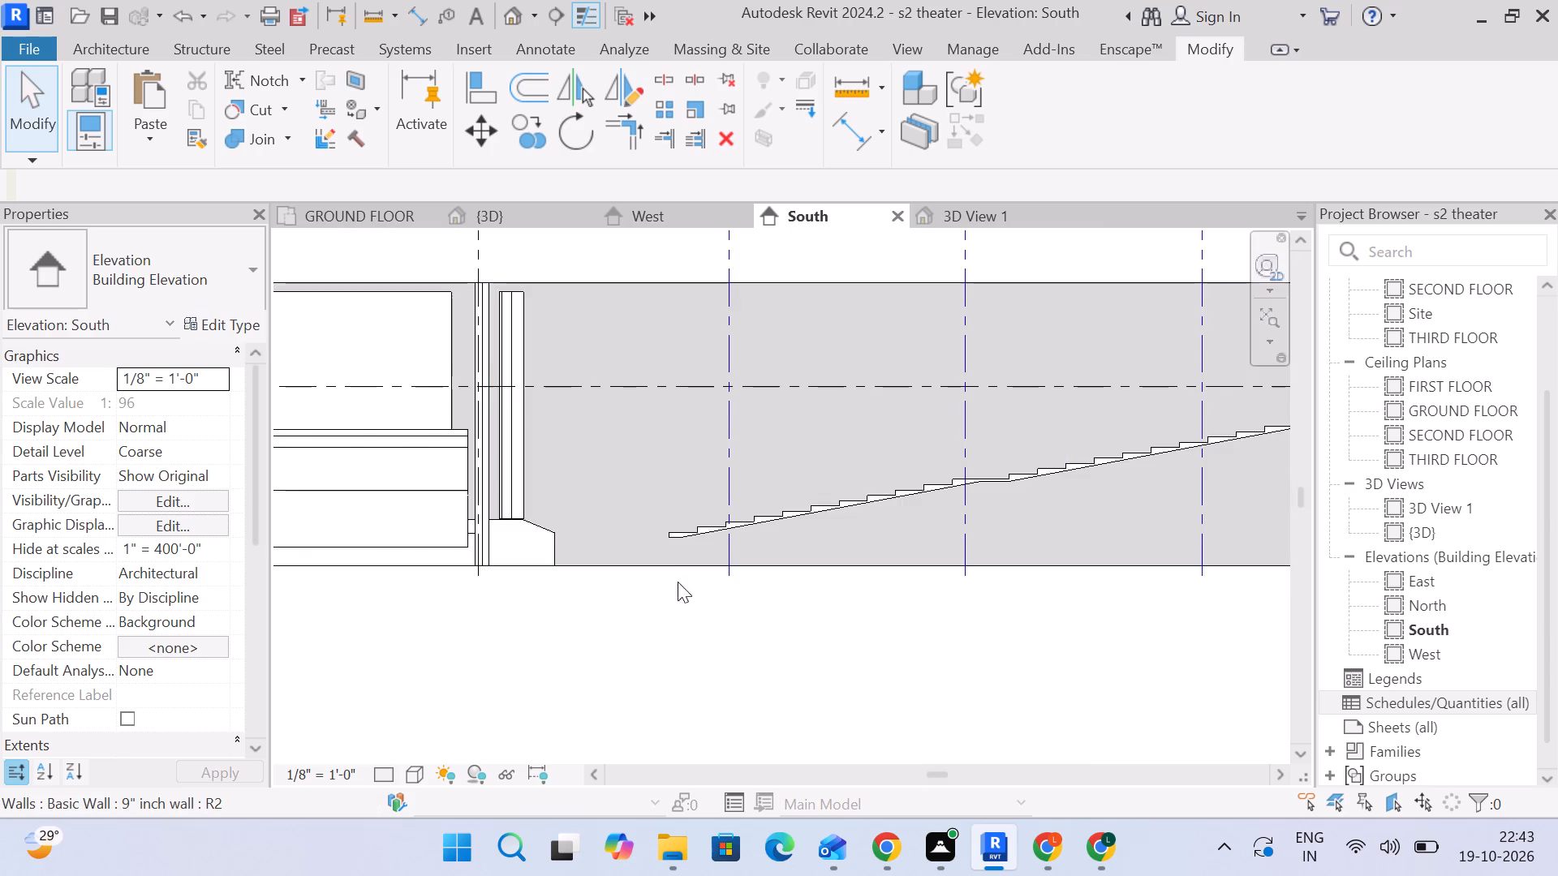
pyautogui.scroll(-3, 484, 459)
pyautogui.moveTo(506, 465); pyautogui.dragTo(751, 492, button='middle')
pyautogui.scroll(-2, 754, 487)
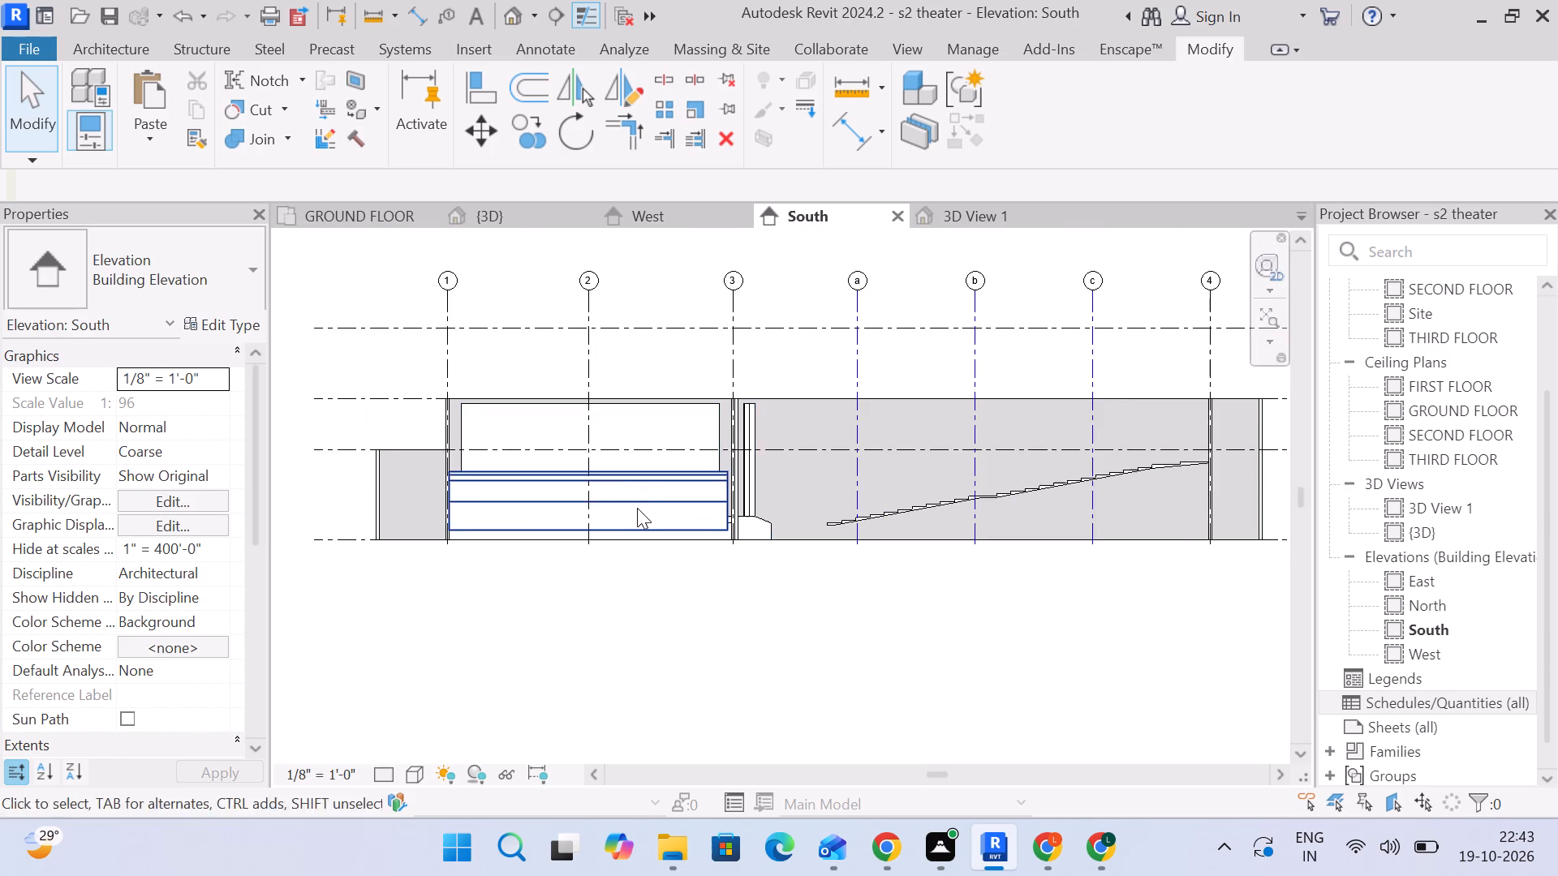
pyautogui.moveTo(619, 506); pyautogui.dragTo(635, 470, button='middle')
pyautogui.moveTo(691, 572); pyautogui.dragTo(614, 599, button='middle')
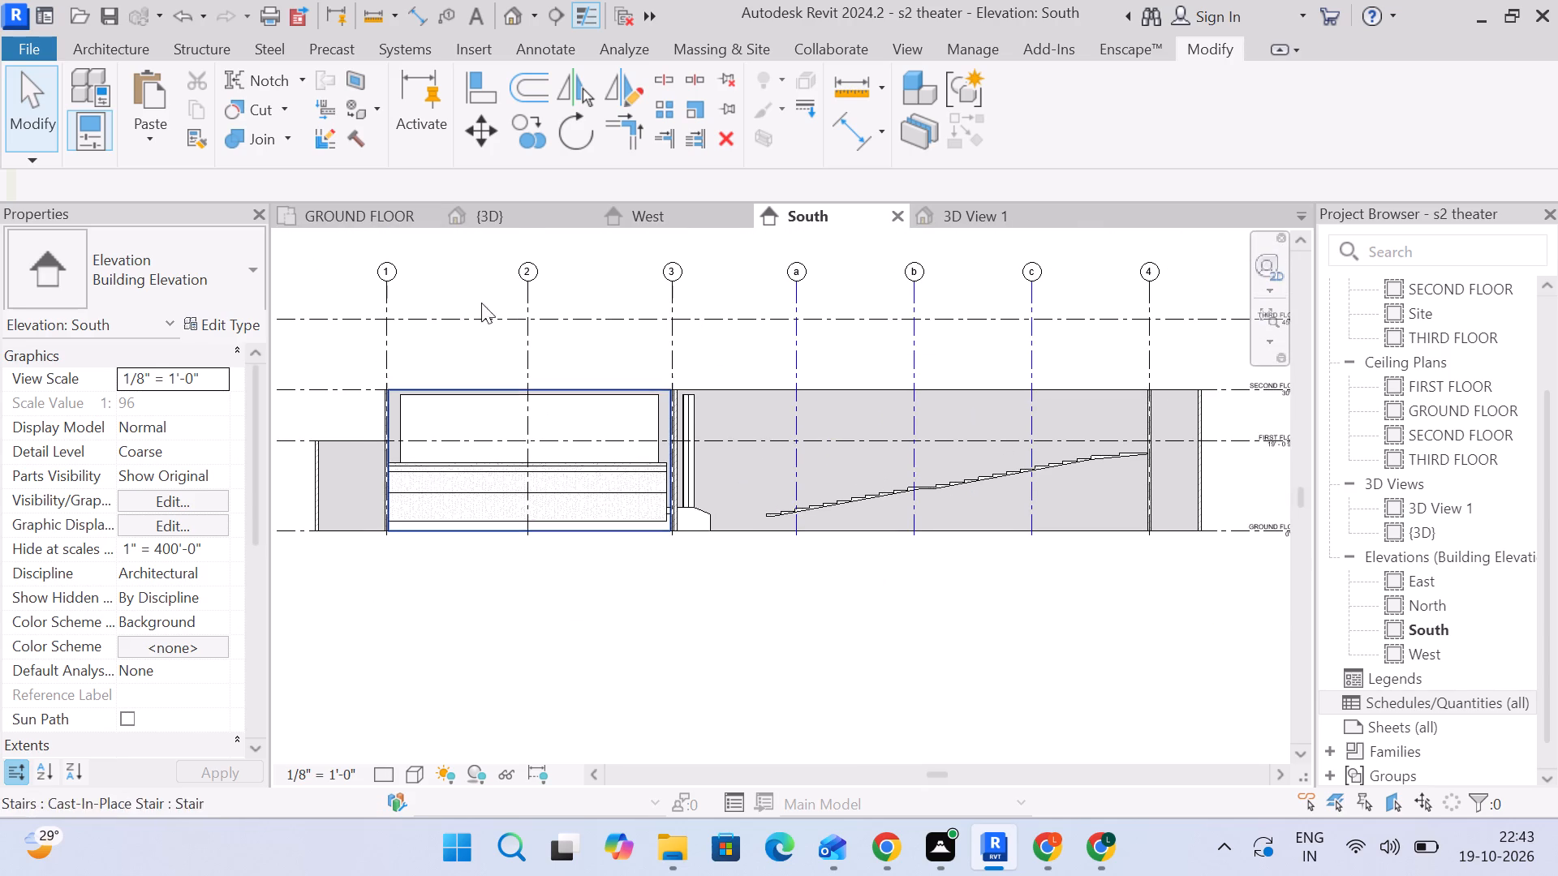
# Inspect the 3D model, checking the seating of both halls, the rooms behind the screen and the surrounding passages.
pyautogui.click(389, 216)
pyautogui.click(488, 213)
pyautogui.scroll(-3, 609, 362)
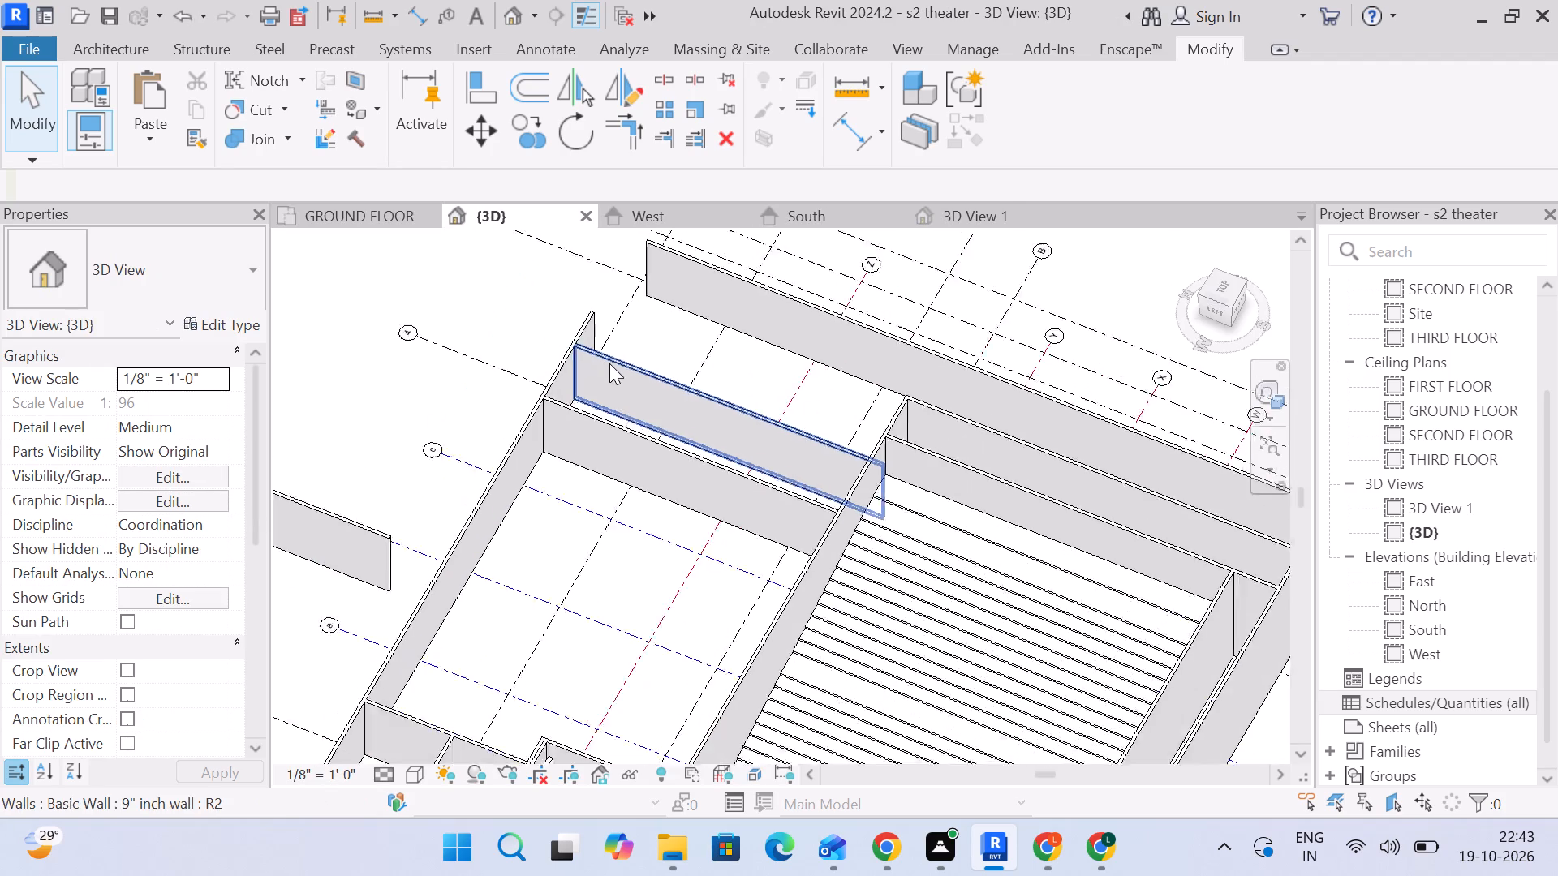
pyautogui.moveTo(769, 458); pyautogui.dragTo(693, 403, button='middle')
pyautogui.scroll(-2, 785, 522)
pyautogui.moveTo(784, 521); pyautogui.dragTo(652, 432, button='middle')
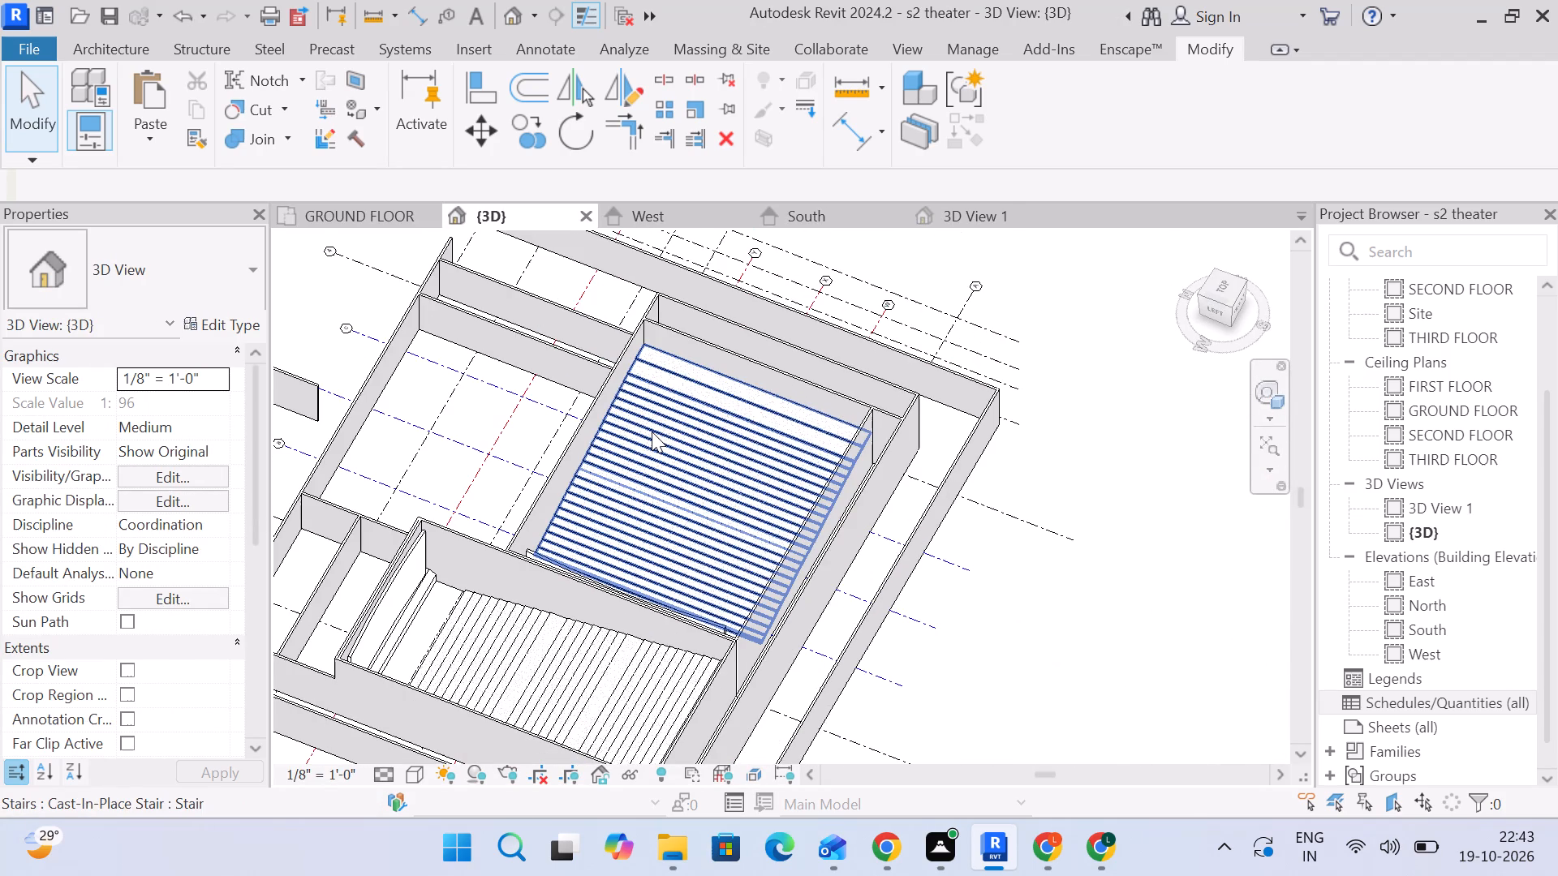
pyautogui.moveTo(1001, 564); pyautogui.dragTo(984, 463, button='middle')
pyautogui.scroll(-2, 984, 463)
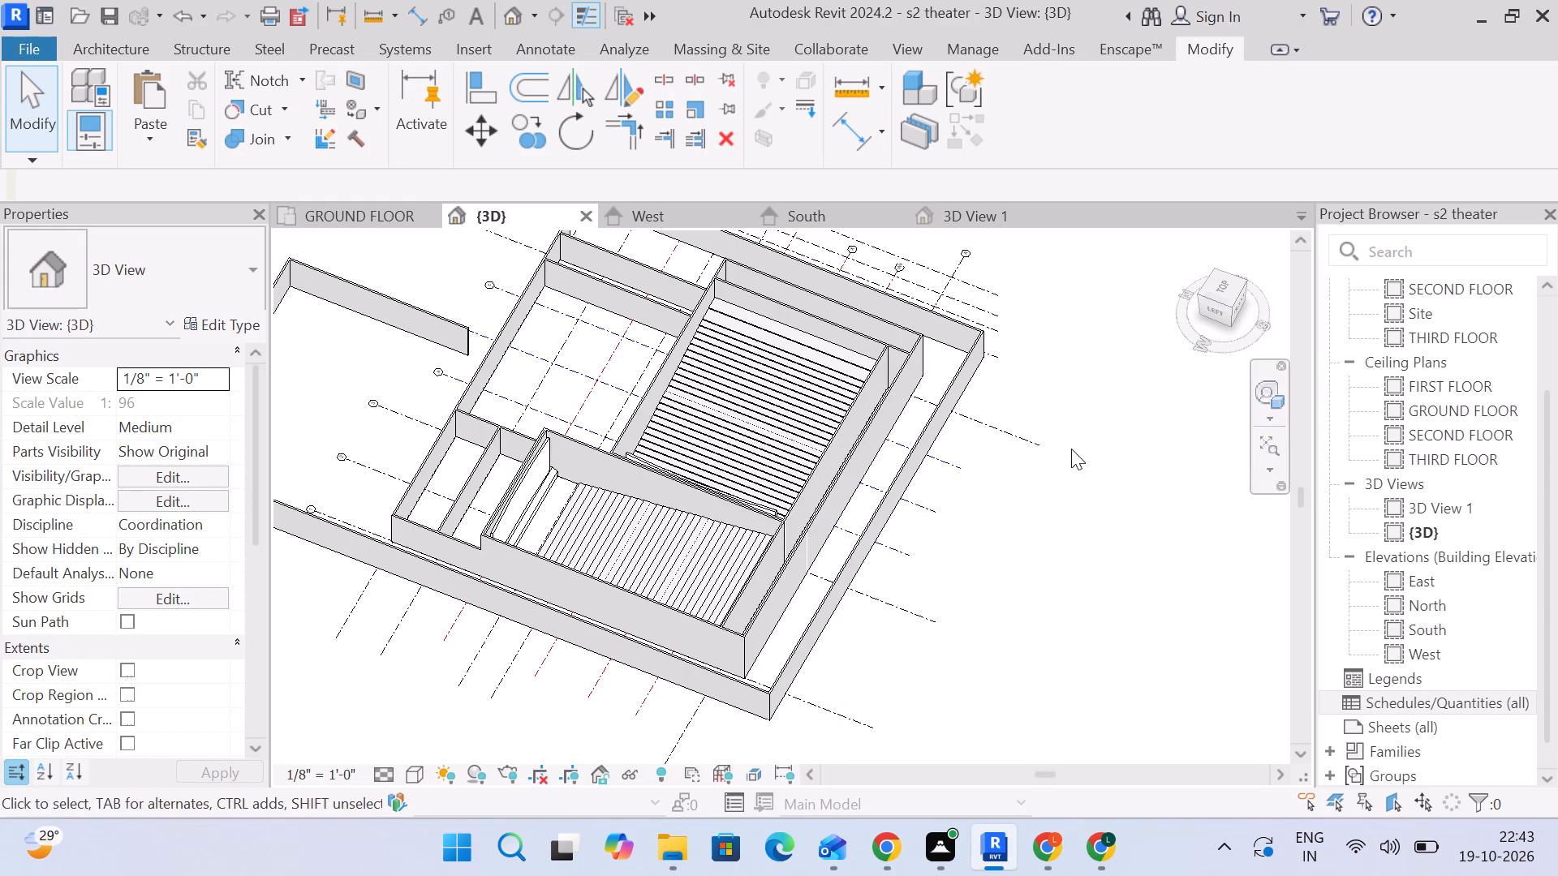
pyautogui.scroll(-2, 1071, 462)
pyautogui.moveTo(1071, 463); pyautogui.dragTo(1091, 436, button='middle')
pyautogui.scroll(4, 879, 359)
pyautogui.moveTo(942, 524); pyautogui.dragTo(965, 544, button='middle')
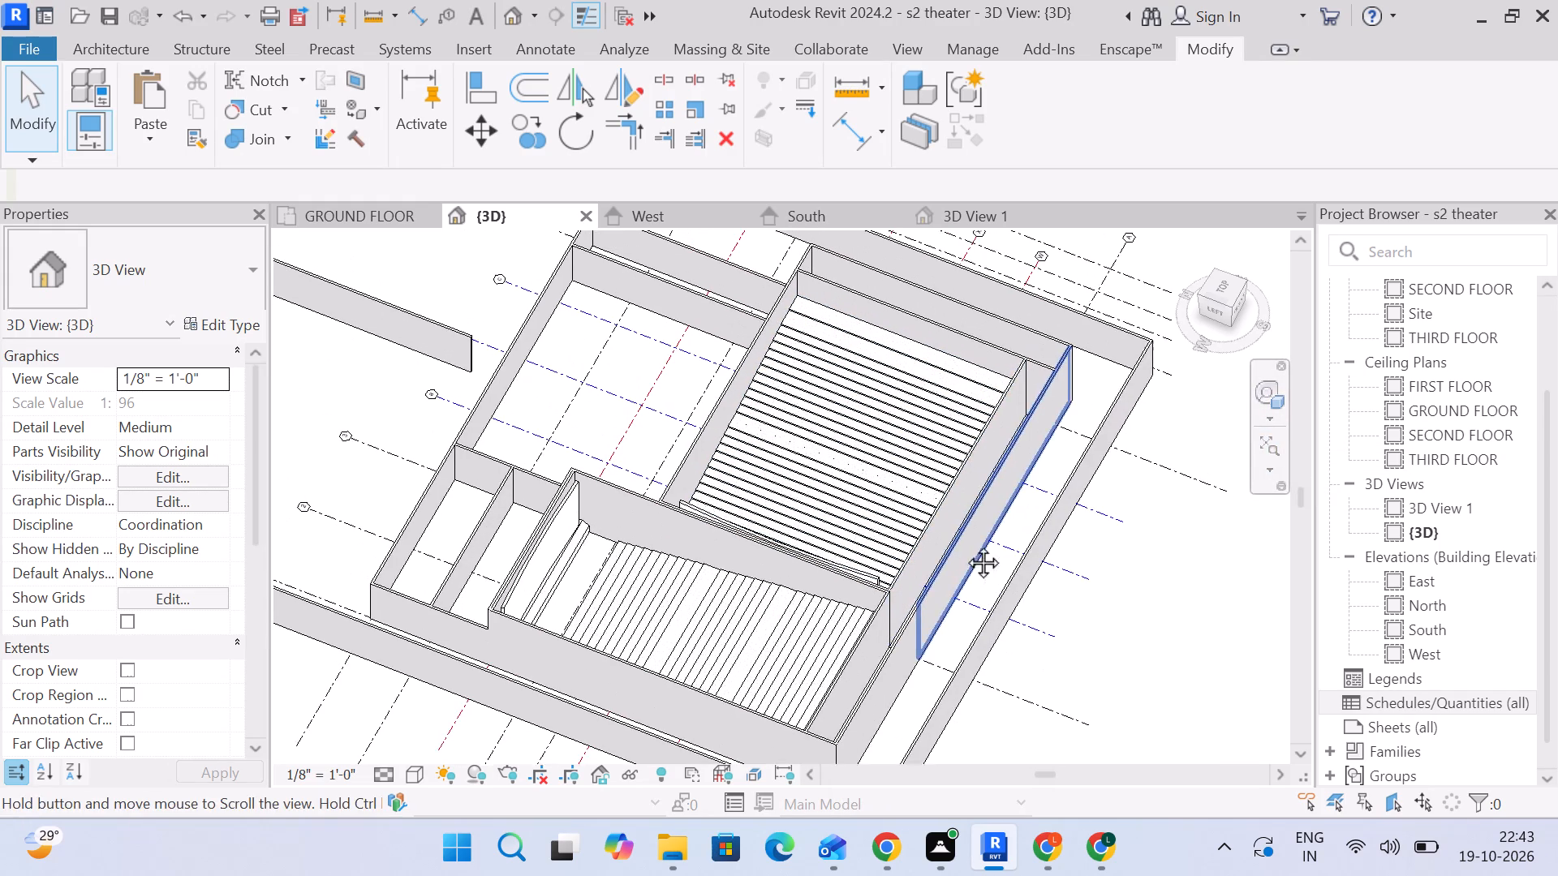
pyautogui.moveTo(965, 544); pyautogui.dragTo(970, 544, button='middle')
pyautogui.scroll(3, 605, 584)
pyautogui.moveTo(608, 586); pyautogui.dragTo(775, 537, button='middle')
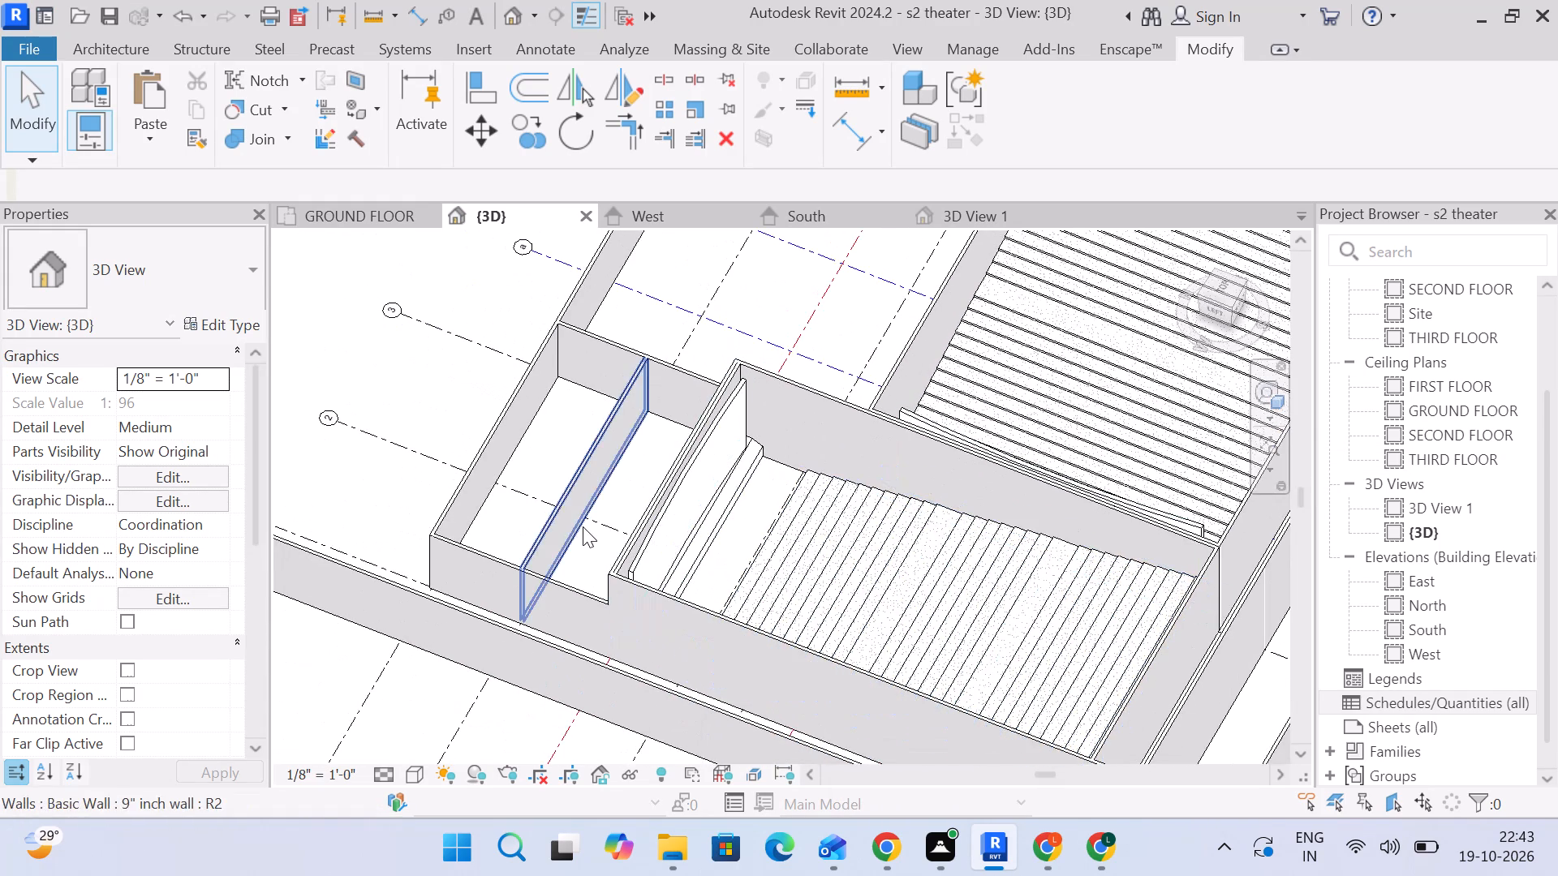
pyautogui.moveTo(671, 388); pyautogui.dragTo(643, 573, button='middle')
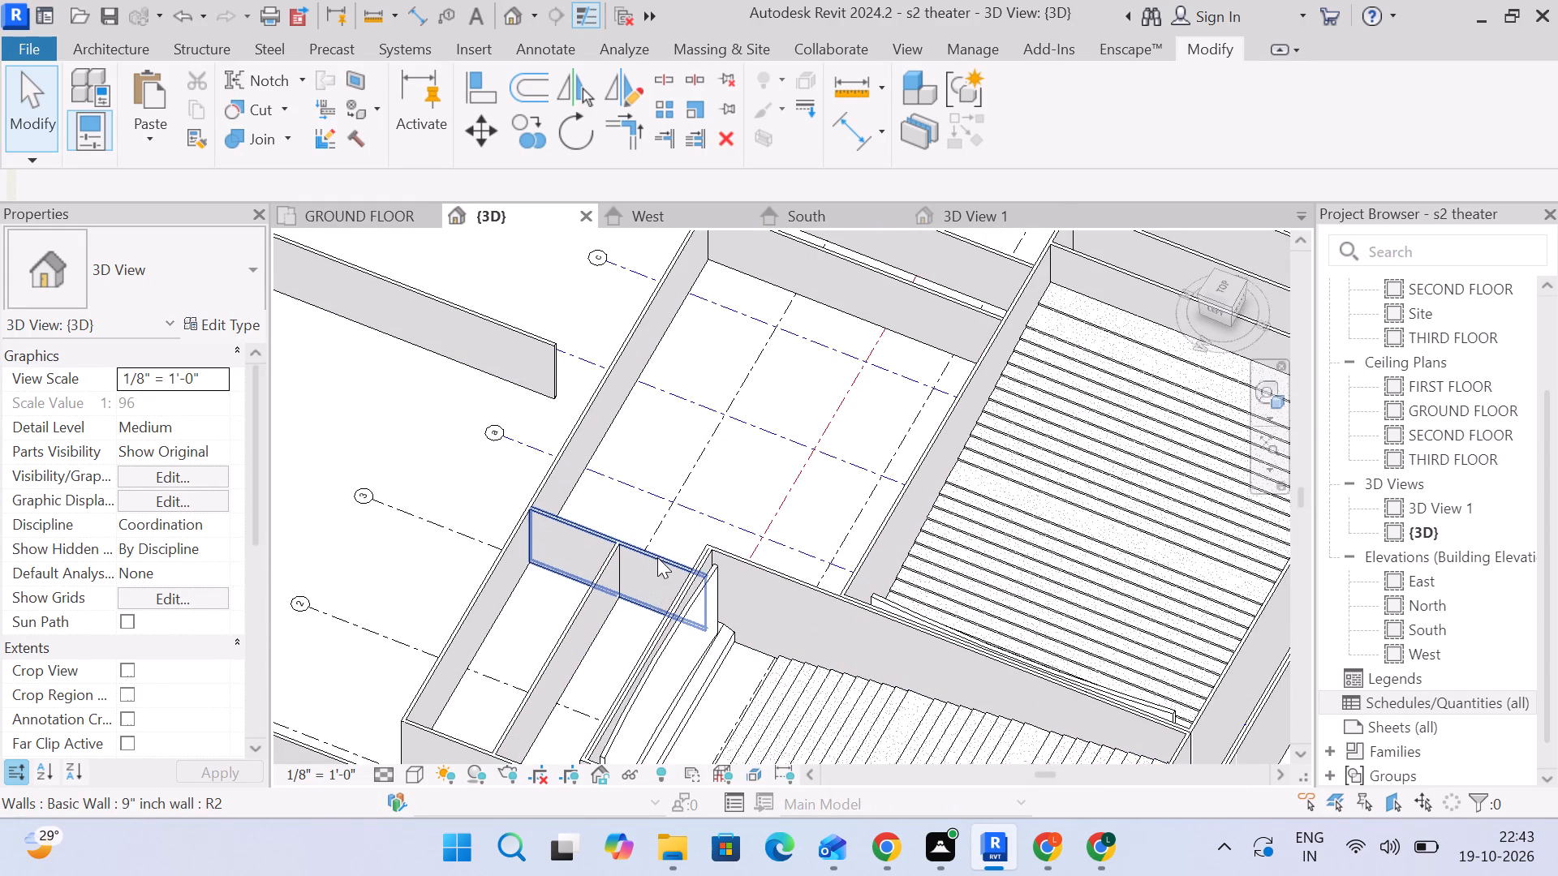
pyautogui.scroll(-3, 658, 556)
# Start an architectural floor in the GROUND FLOOR plan with a rectangular boundary, at the screen of the 100' hall.
pyautogui.click(137, 46)
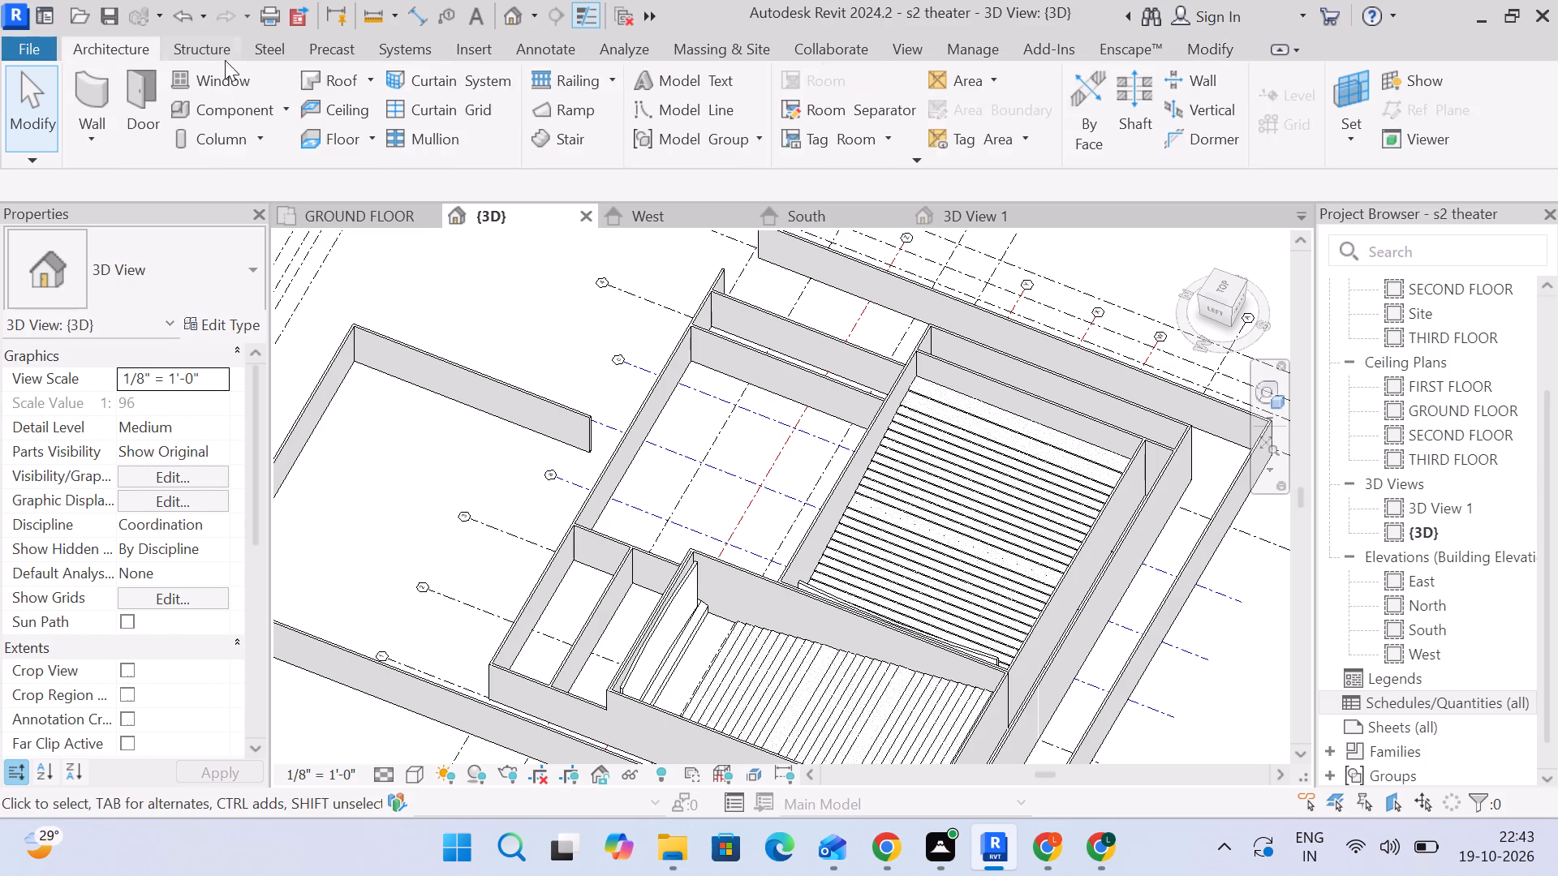
pyautogui.click(368, 141)
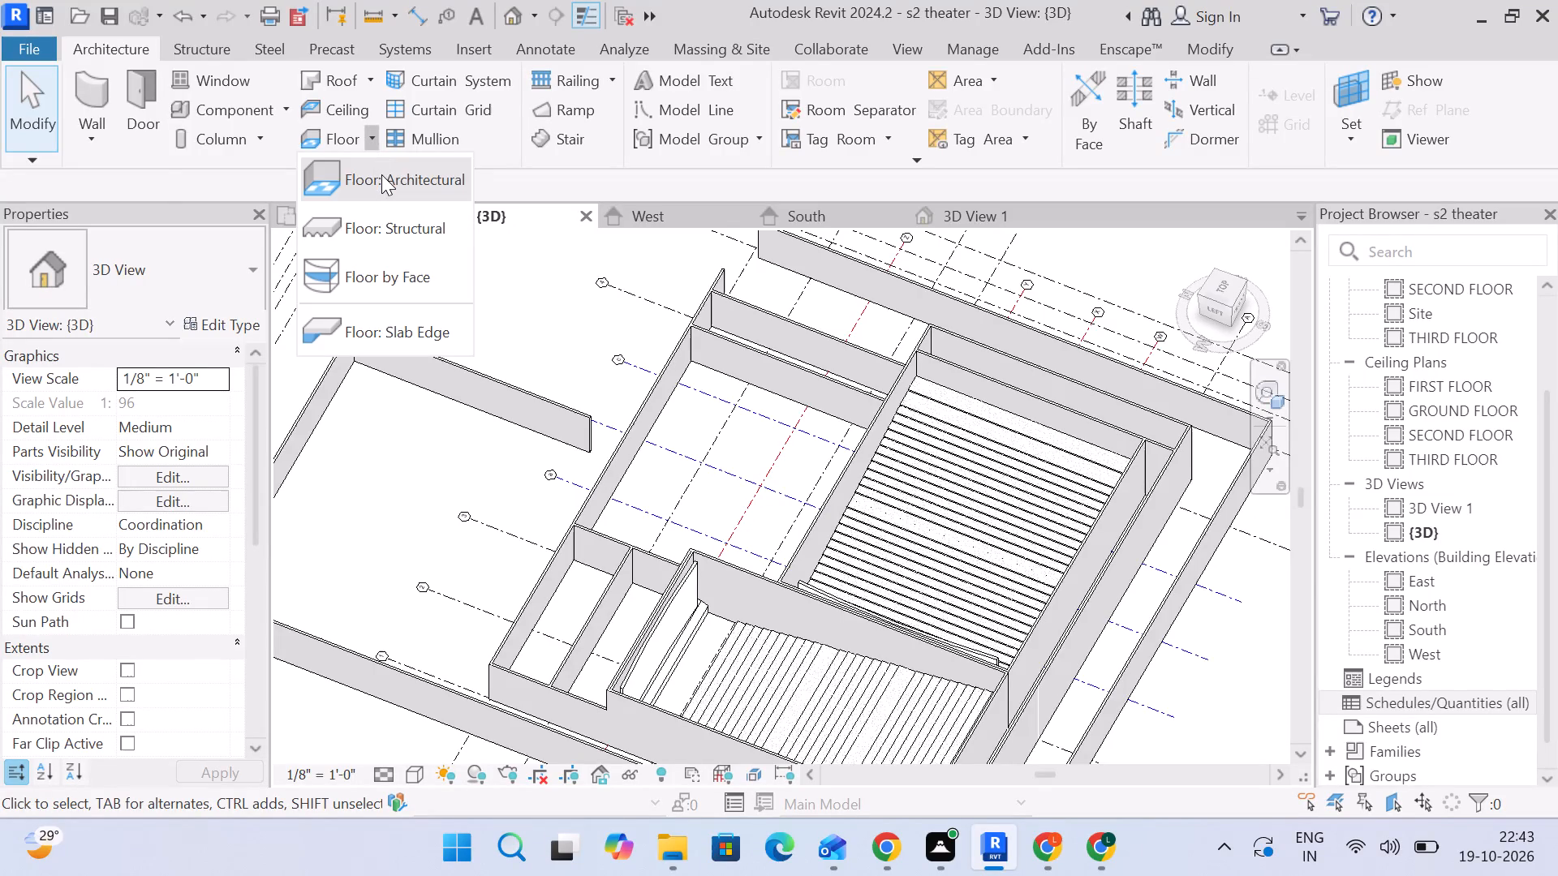
pyautogui.click(381, 174)
pyautogui.click(384, 213)
pyautogui.scroll(-4, 586, 392)
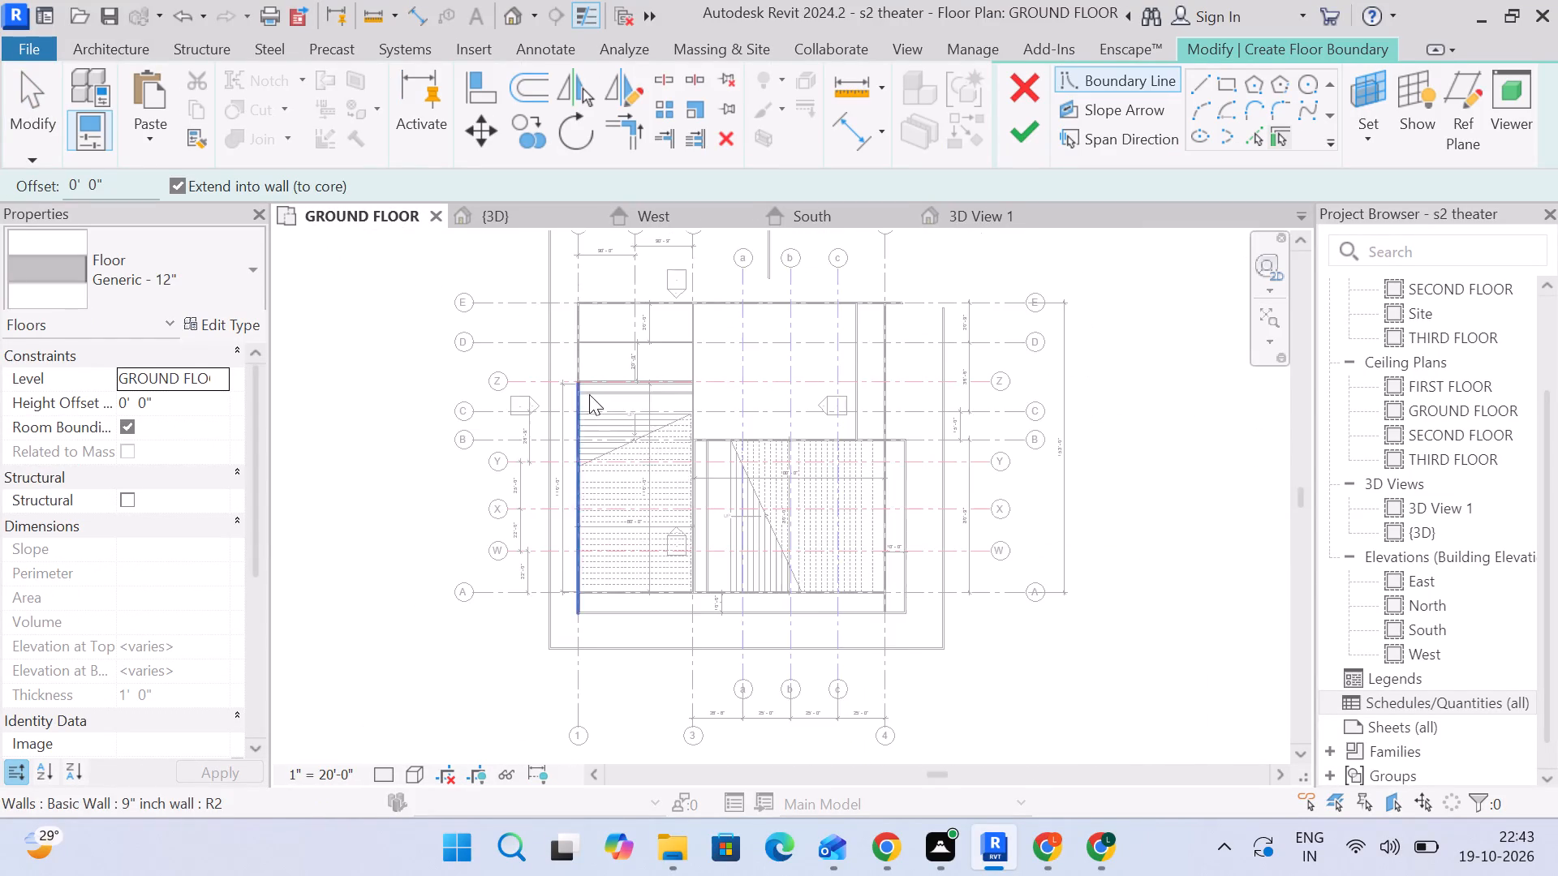
pyautogui.moveTo(680, 463); pyautogui.dragTo(613, 424, button='middle')
pyautogui.scroll(4, 635, 430)
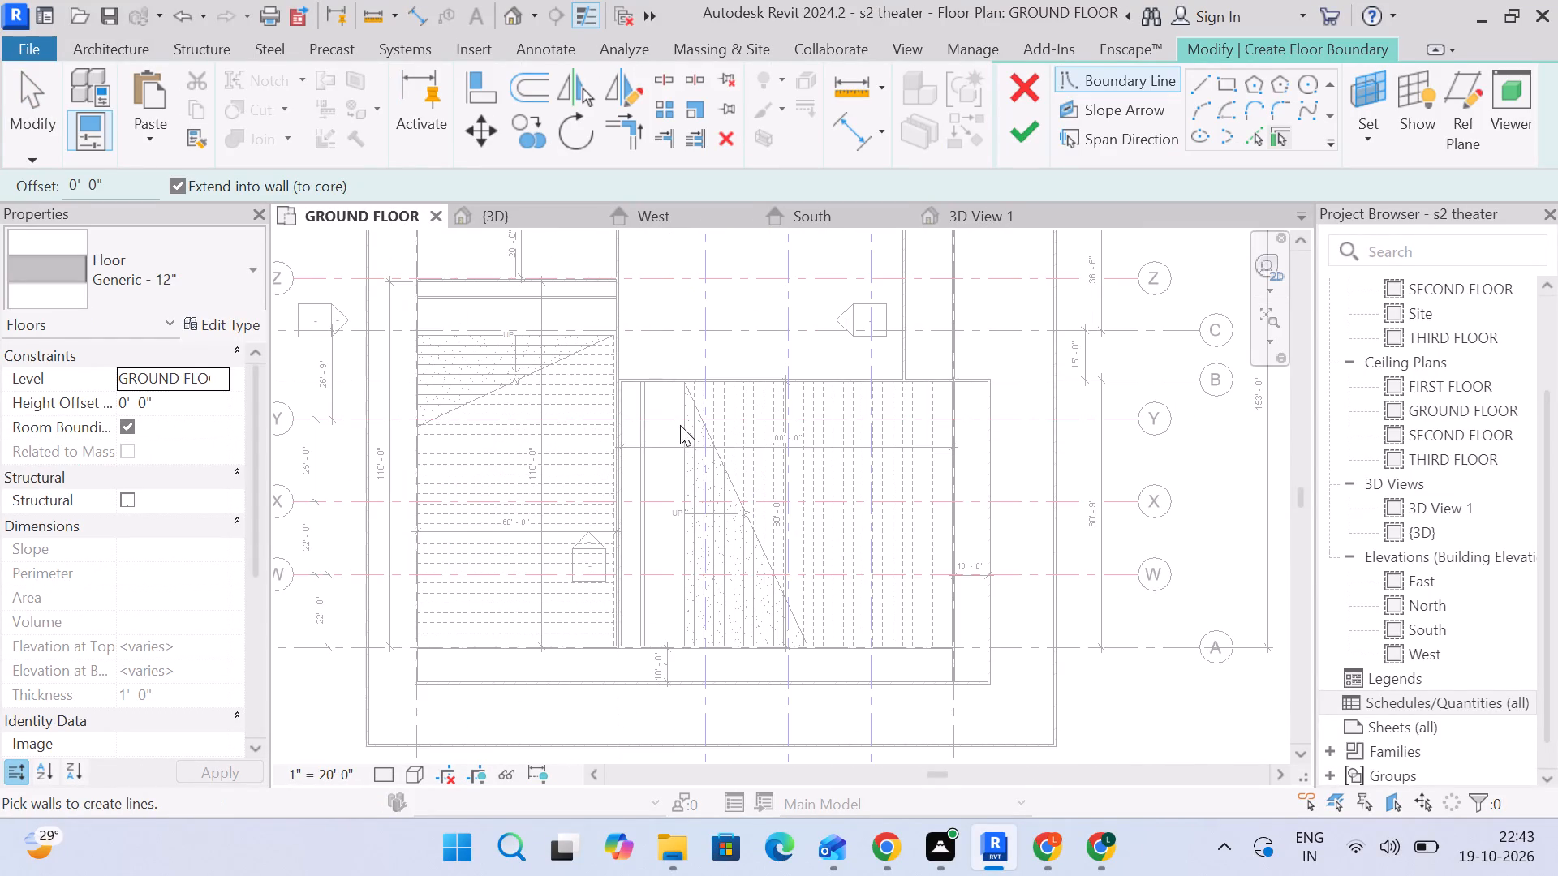
pyautogui.scroll(1, 676, 414)
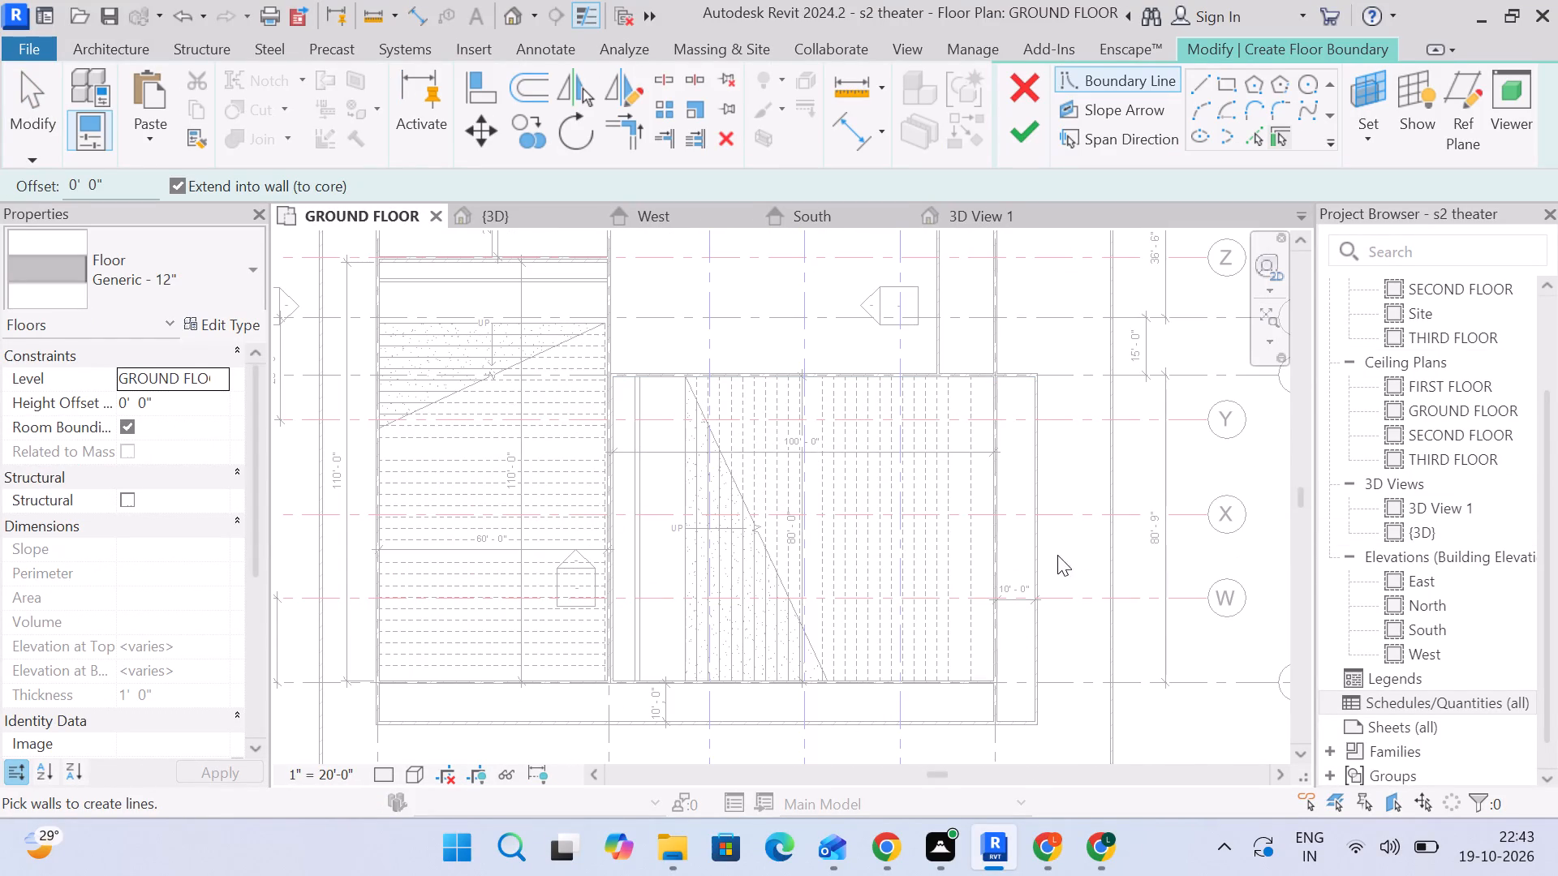
pyautogui.scroll(2, 605, 386)
pyautogui.scroll(-3, 604, 386)
pyautogui.moveTo(704, 440); pyautogui.dragTo(686, 410, button='middle')
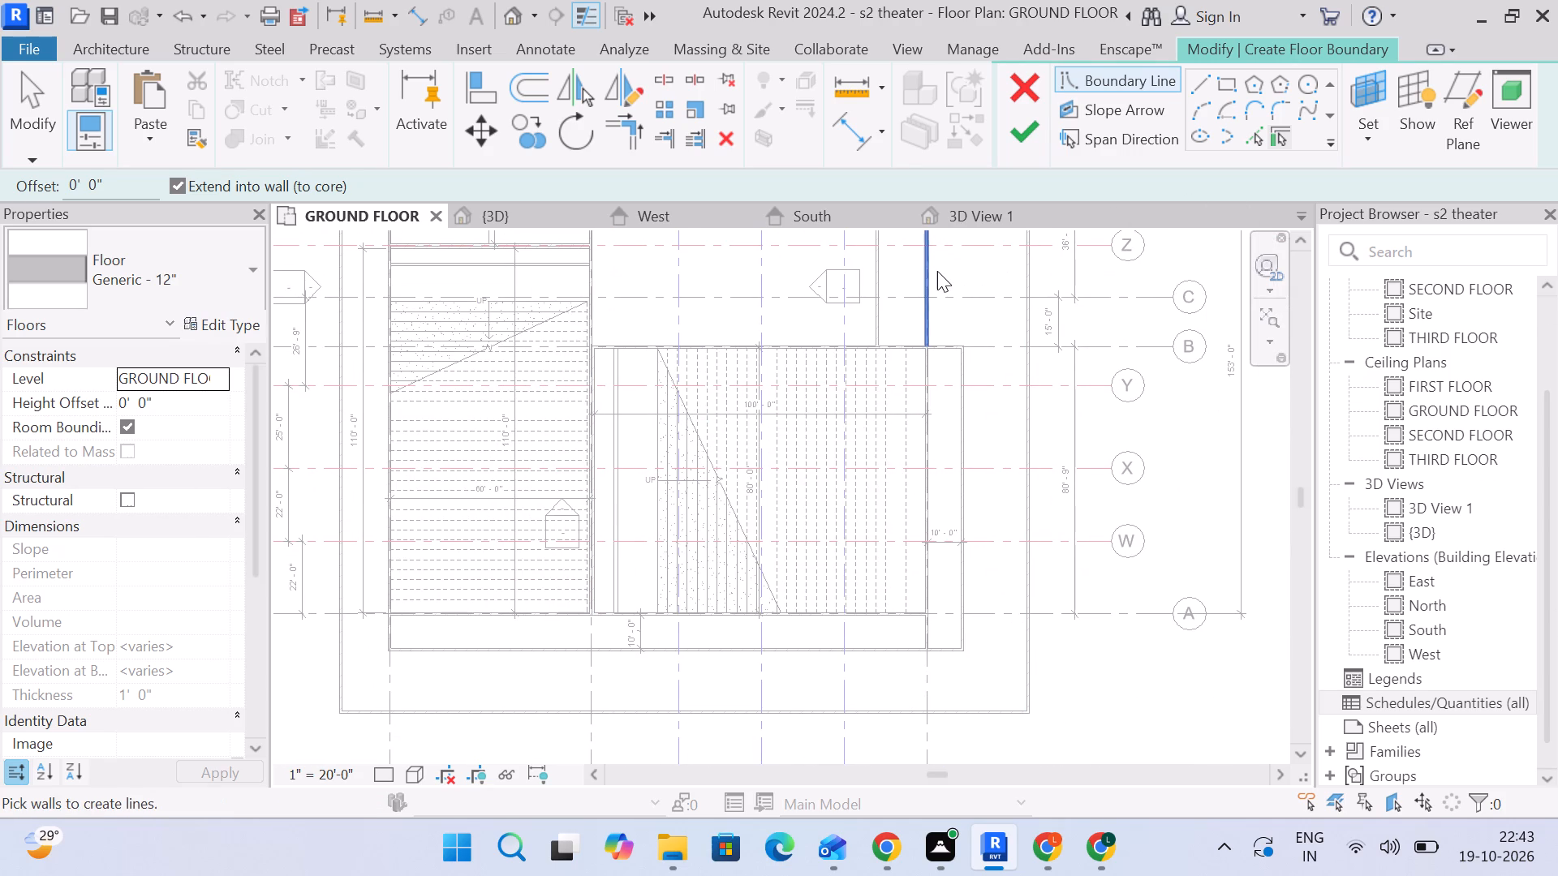
pyautogui.click(1220, 83)
pyautogui.scroll(-2, 650, 327)
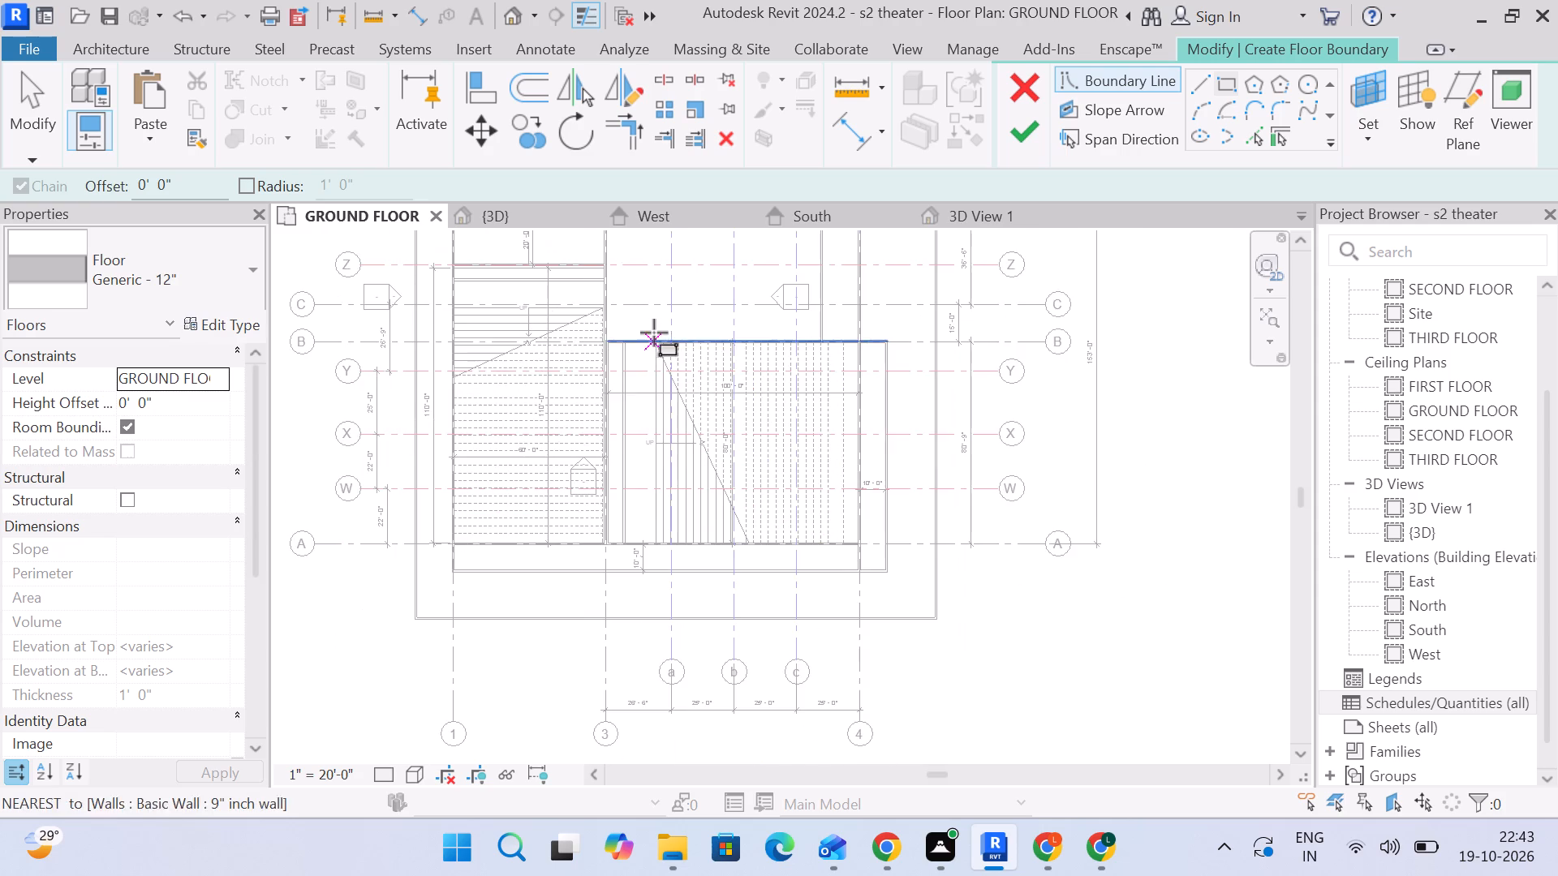
pyautogui.moveTo(655, 333); pyautogui.dragTo(682, 373, button='middle')
pyautogui.scroll(8, 665, 400)
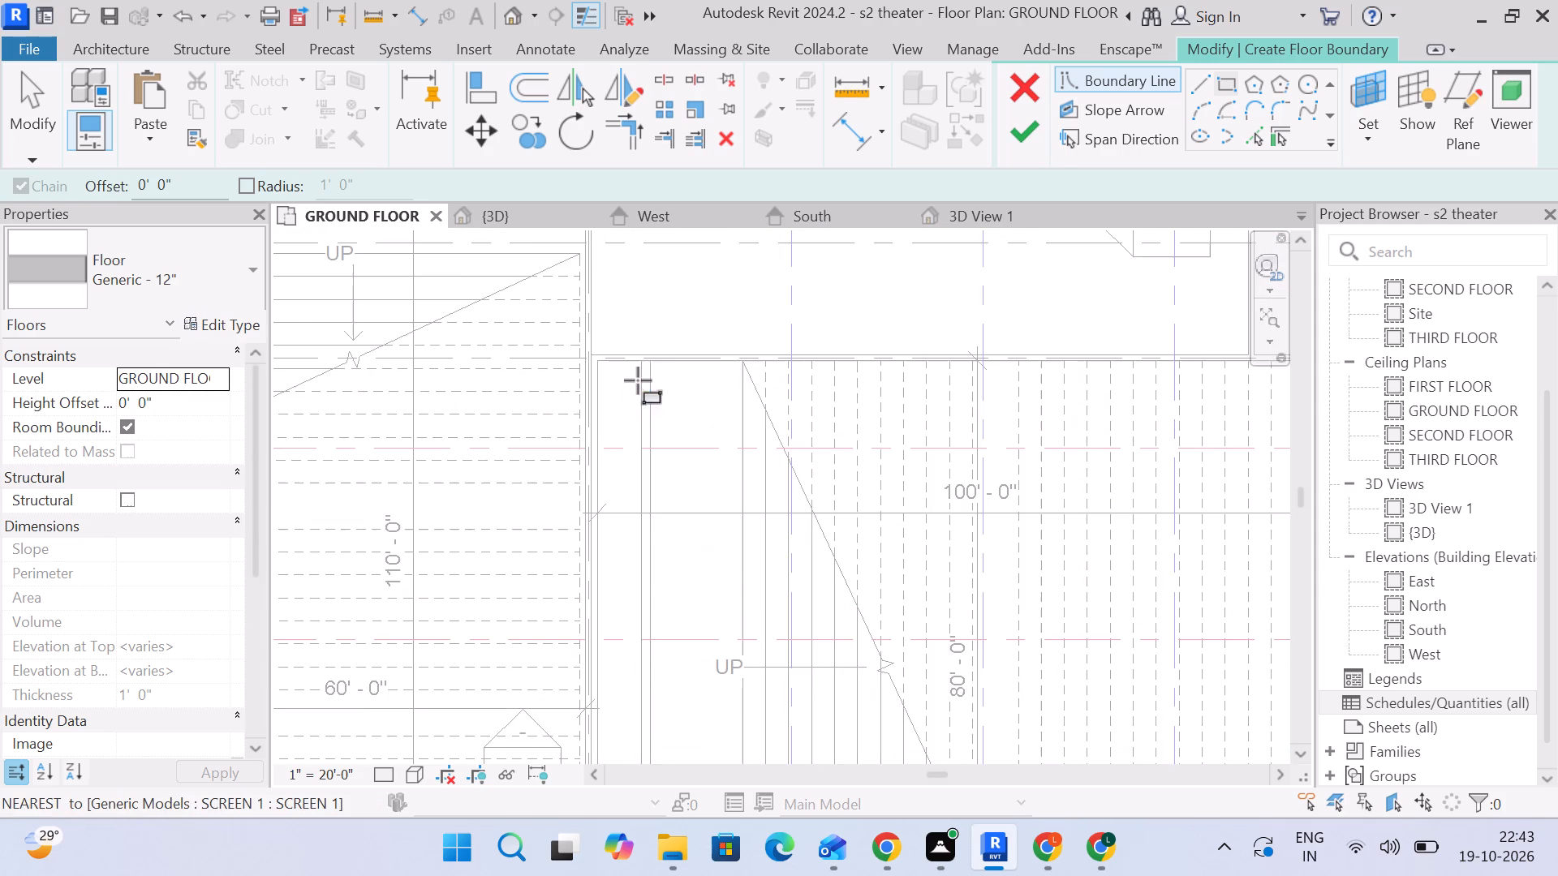
pyautogui.scroll(3, 657, 369)
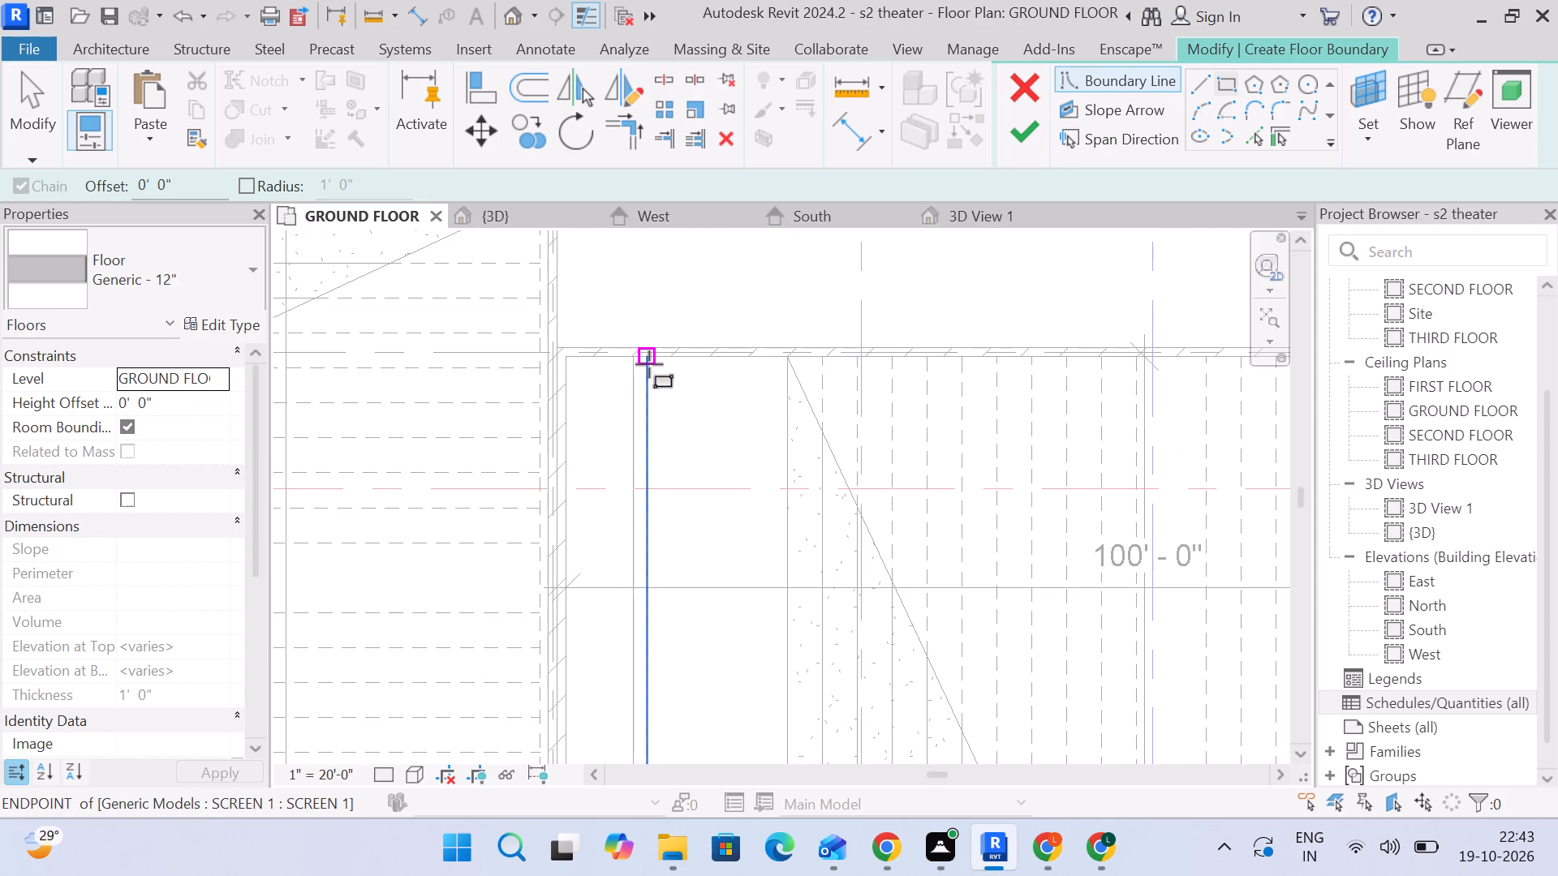
pyautogui.scroll(-2, 649, 364)
pyautogui.moveTo(649, 364); pyautogui.dragTo(633, 279, button='middle')
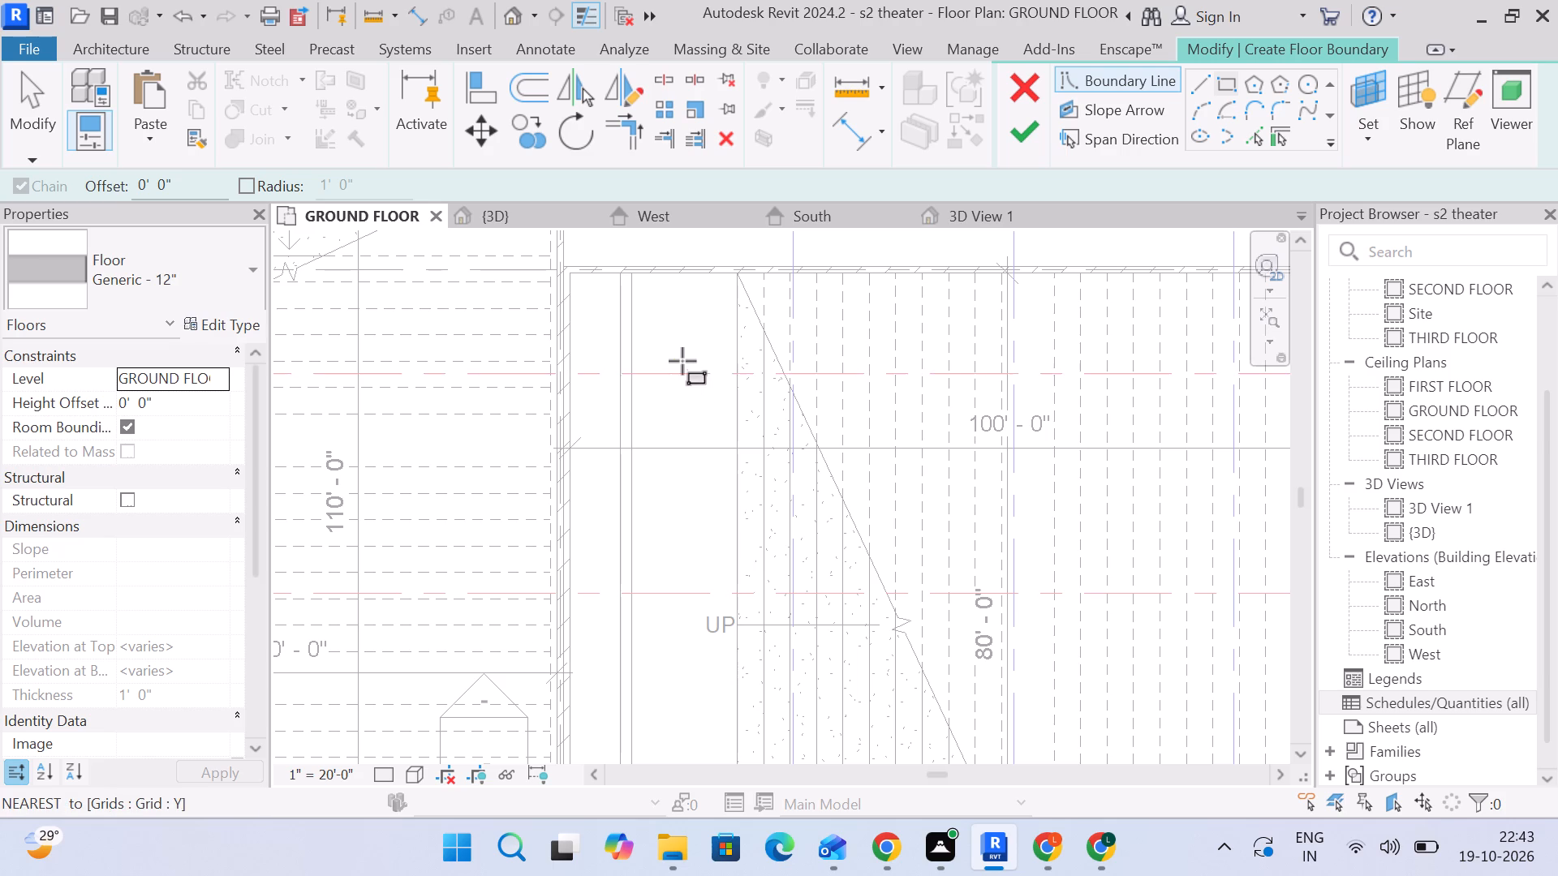
# Duplicate the Generic - 12" floor type and rename the copy "screen room floor 1".
pyautogui.click(233, 320)
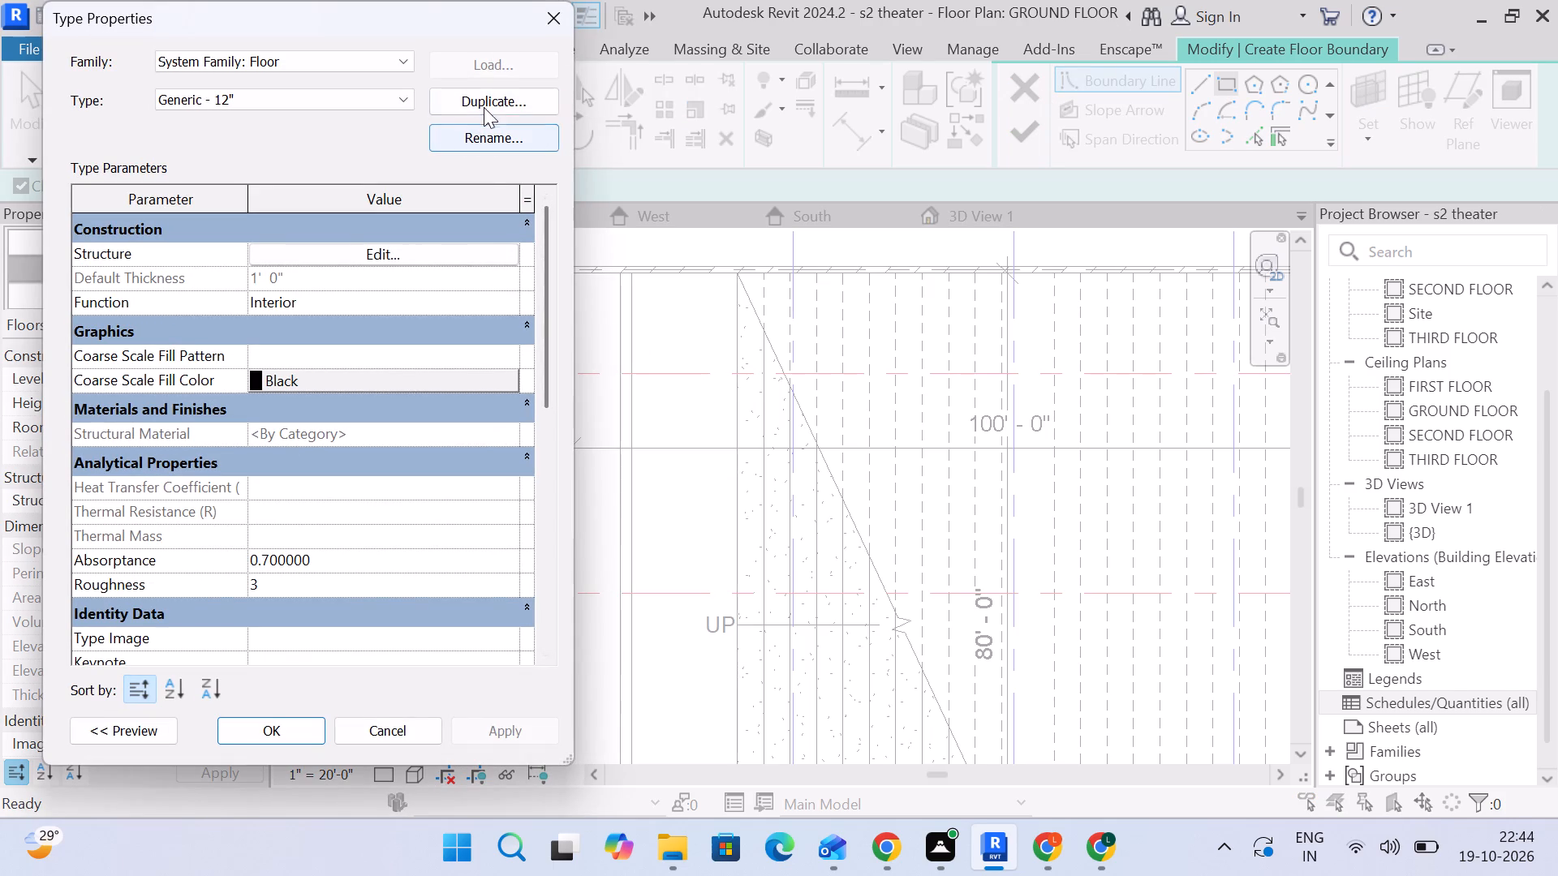
pyautogui.click(484, 105)
pyautogui.moveTo(1252, 465); pyautogui.dragTo(1241, 477)
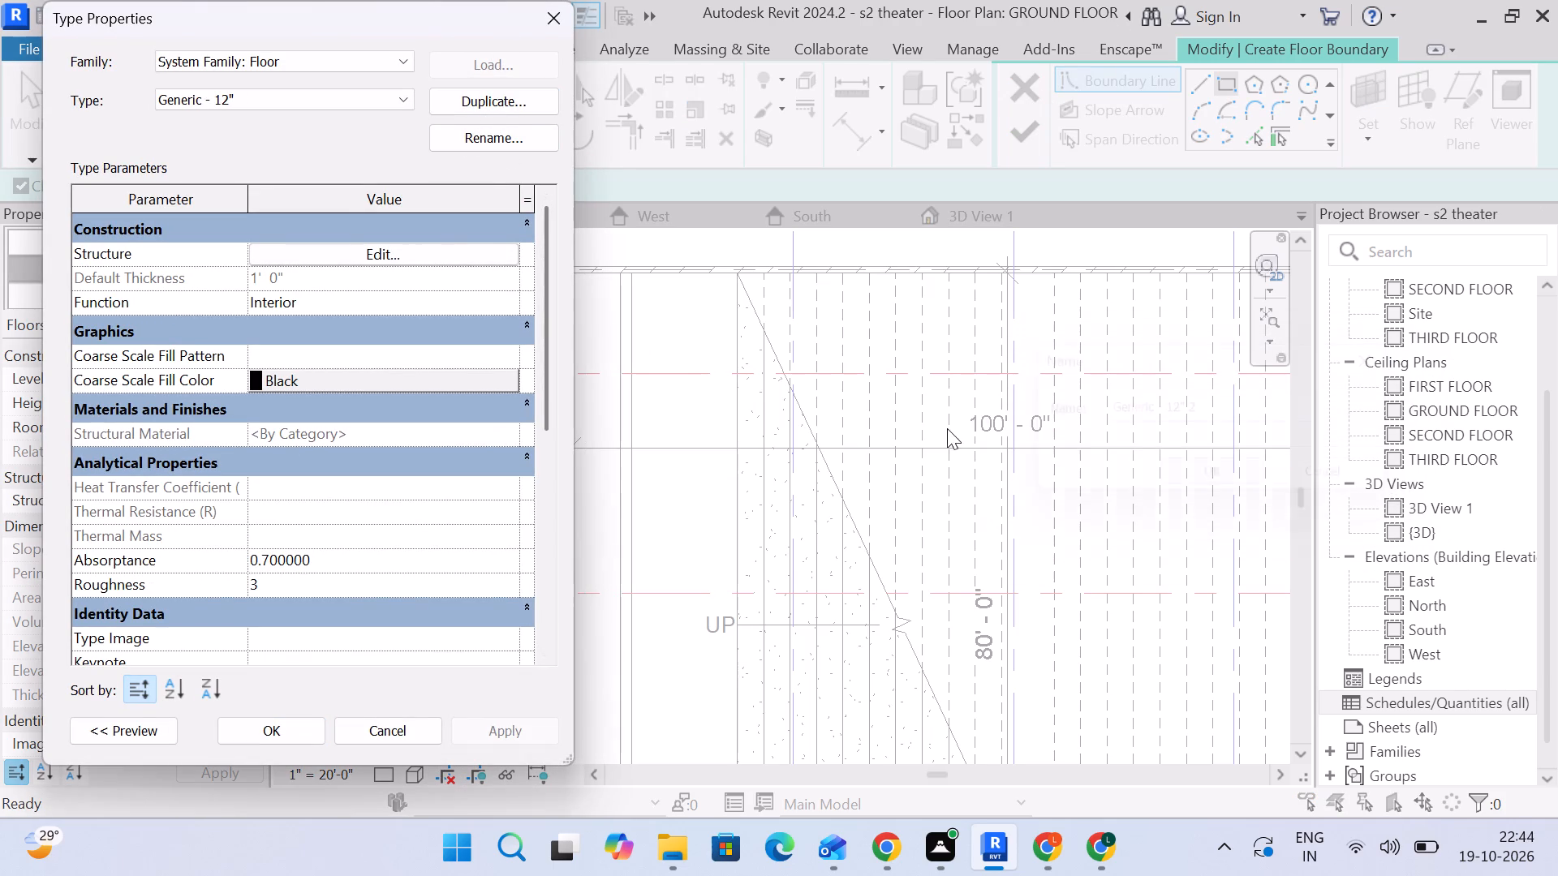
pyautogui.click(443, 143)
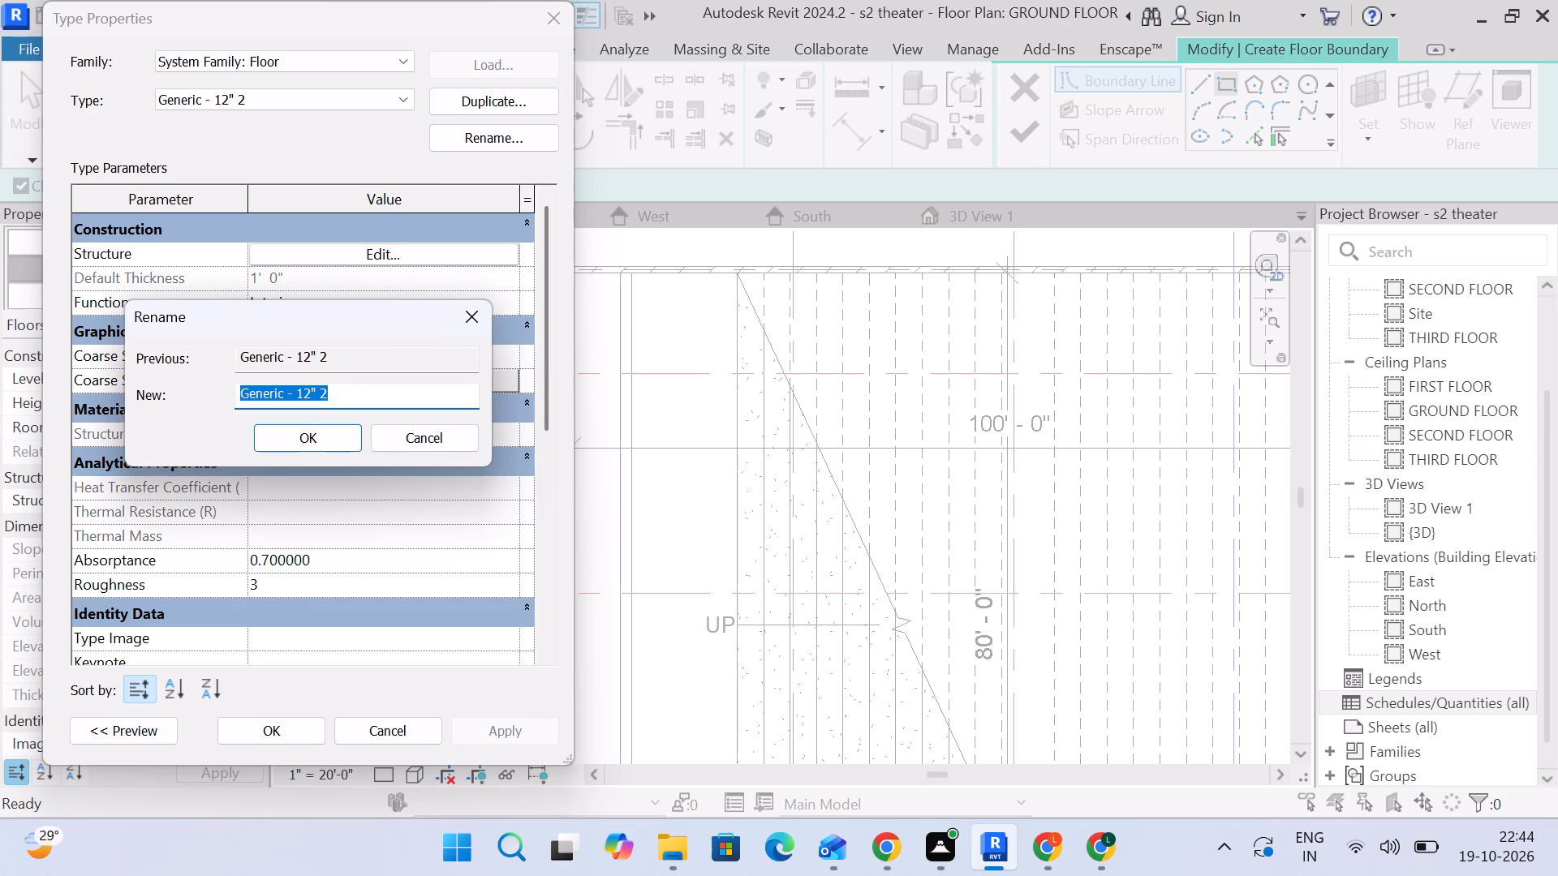
pyautogui.press('s')
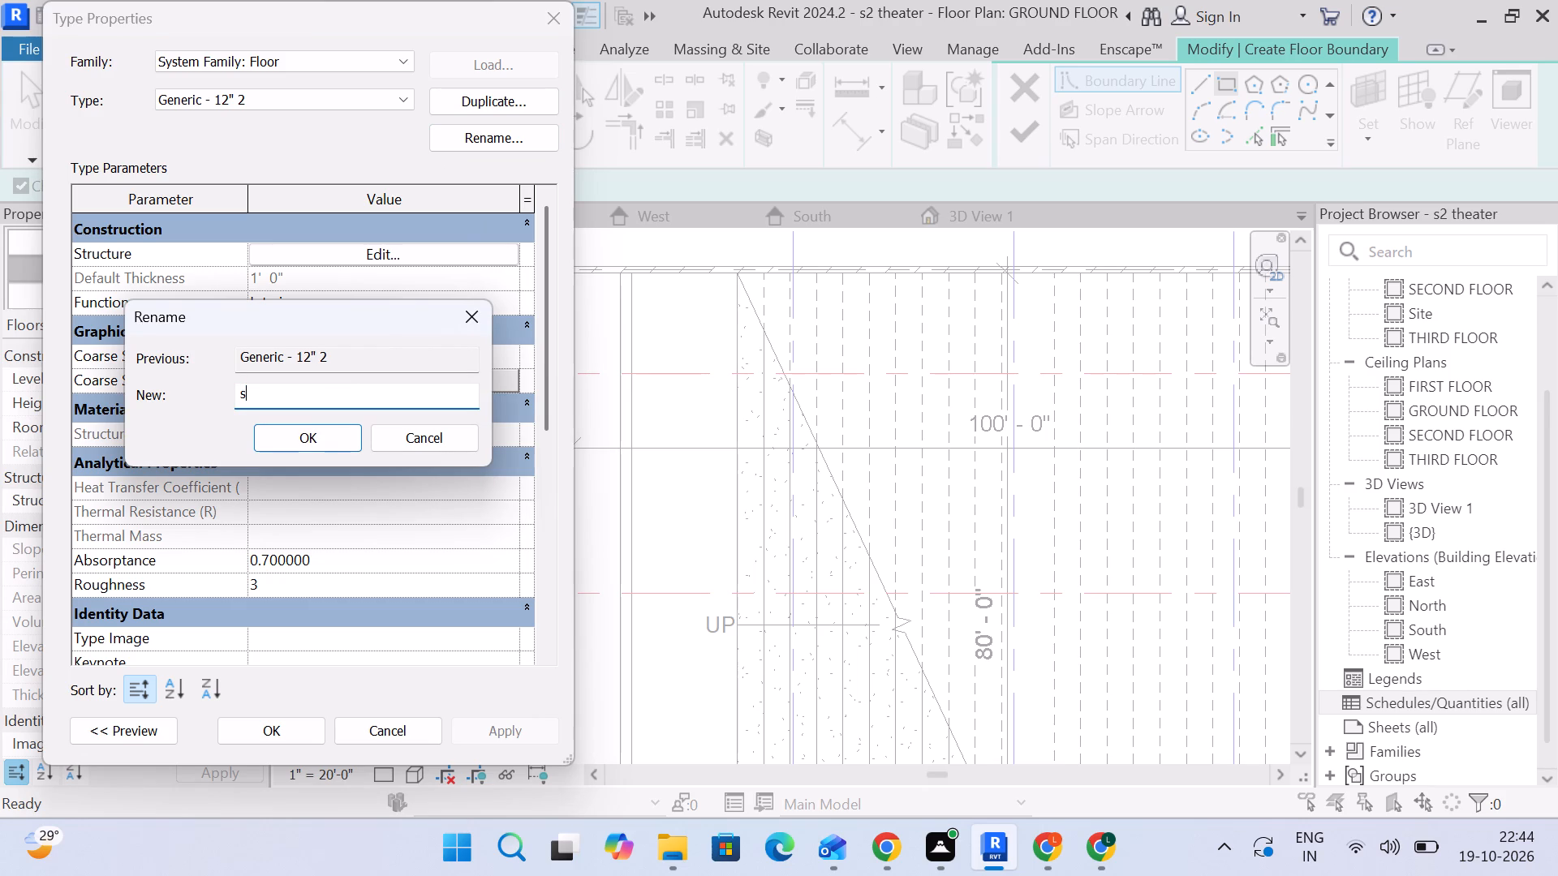
pyautogui.write('cre')
pyautogui.write('en r')
pyautogui.write('oom')
pyautogui.write('flo')
pyautogui.press('BackSpace')
pyautogui.press('BackSpace')
pyautogui.press('BackSpace')
pyautogui.press('space')
pyautogui.write('floor')
pyautogui.press('space')
pyautogui.write('1')
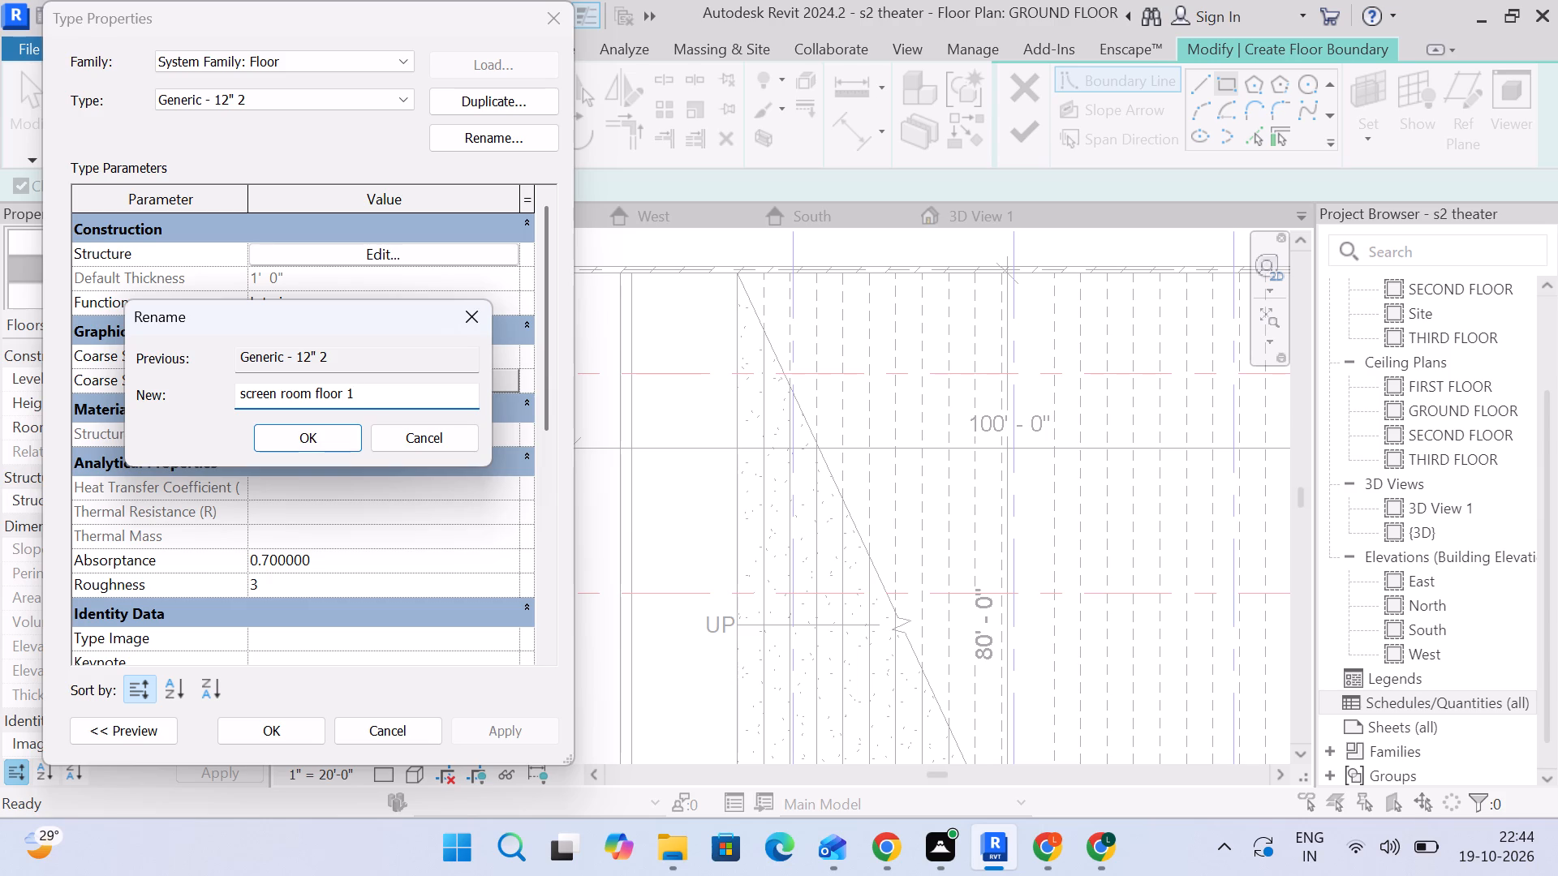
pyautogui.press('Return')
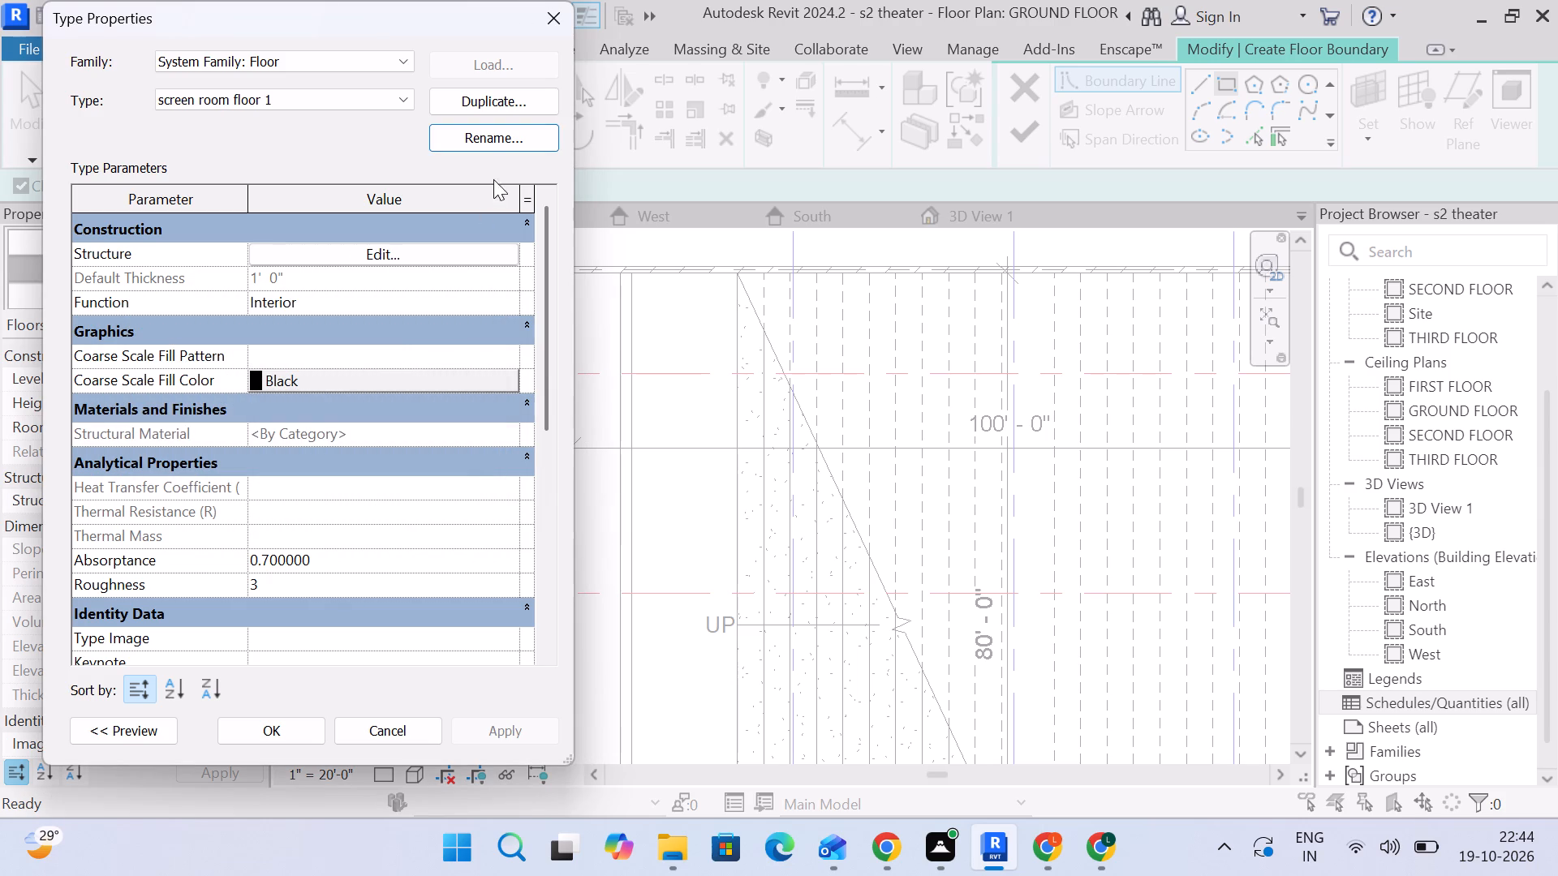
# Add a foot mark to the new floor type's name so it reads "screen room floor 1'".
pyautogui.click(497, 144)
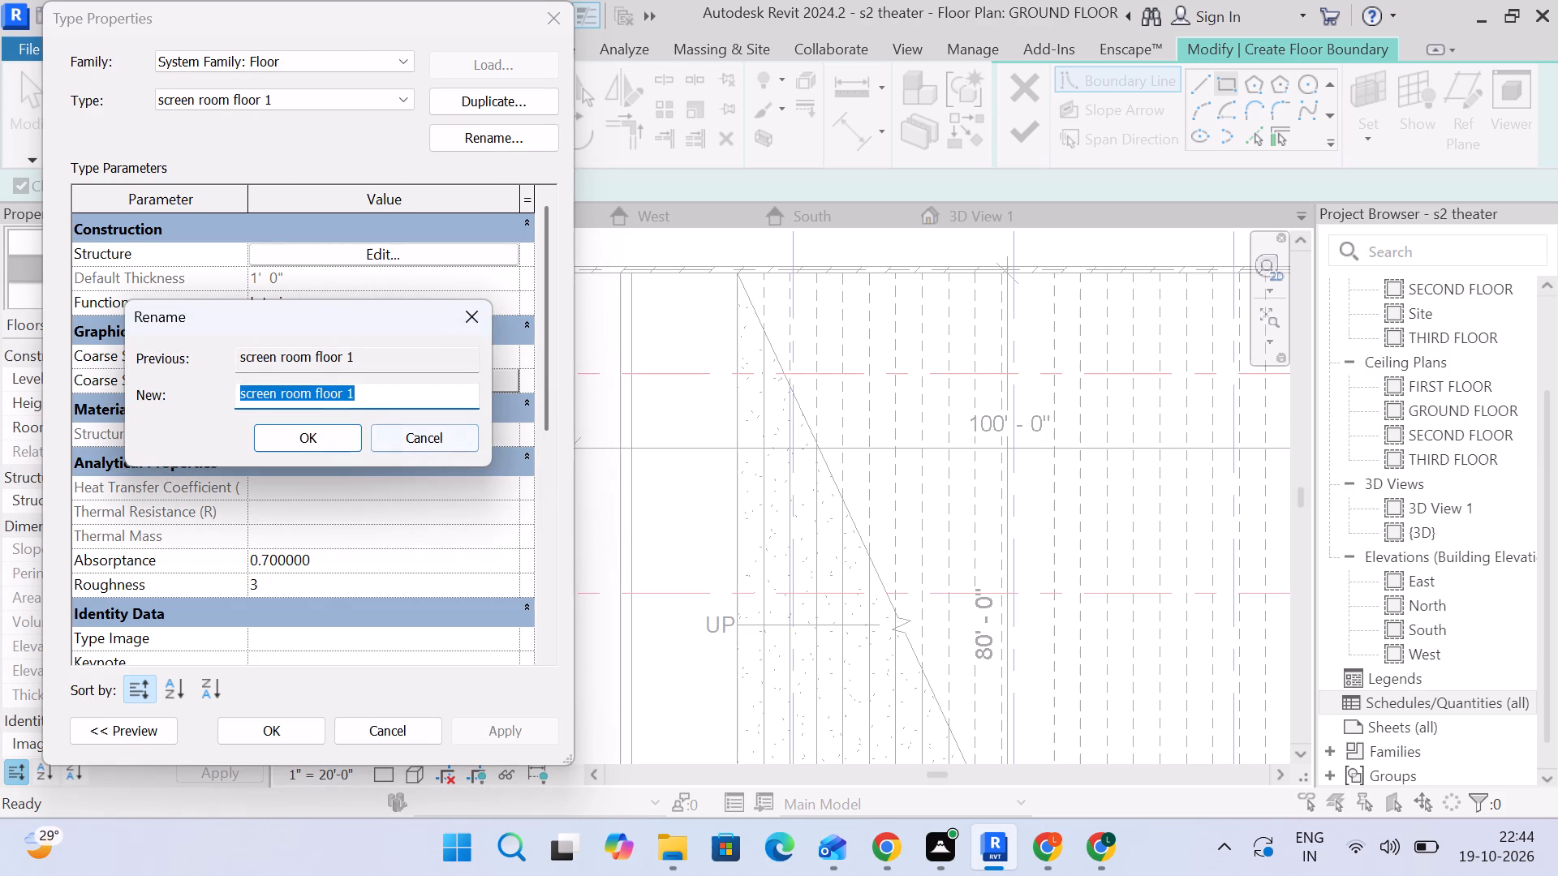
pyautogui.click(379, 401)
pyautogui.press("'")
pyautogui.press('Return')
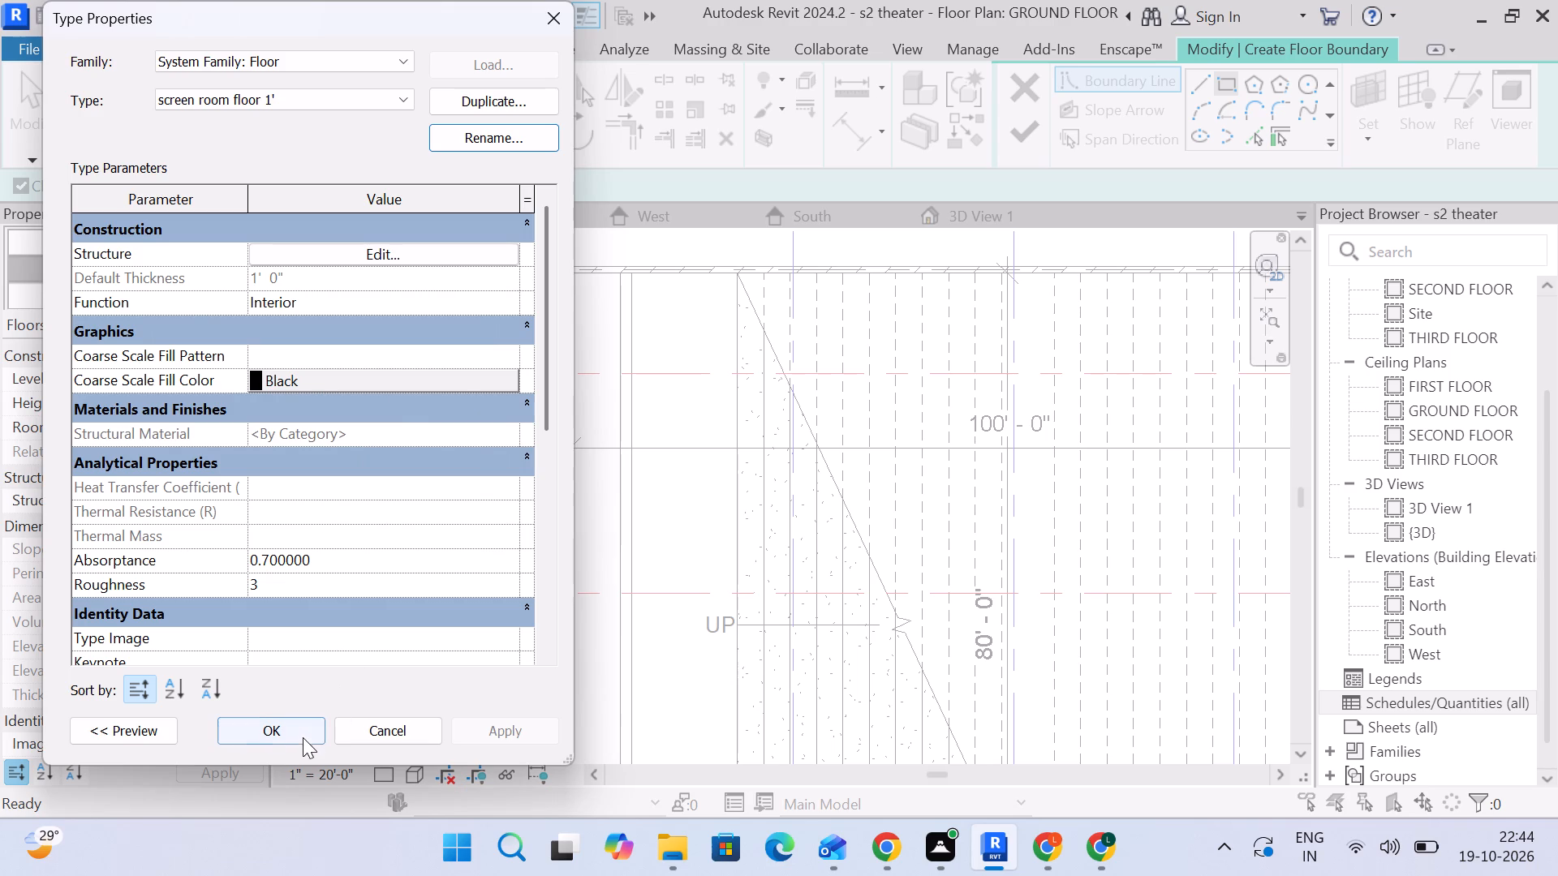
pyautogui.click(277, 728)
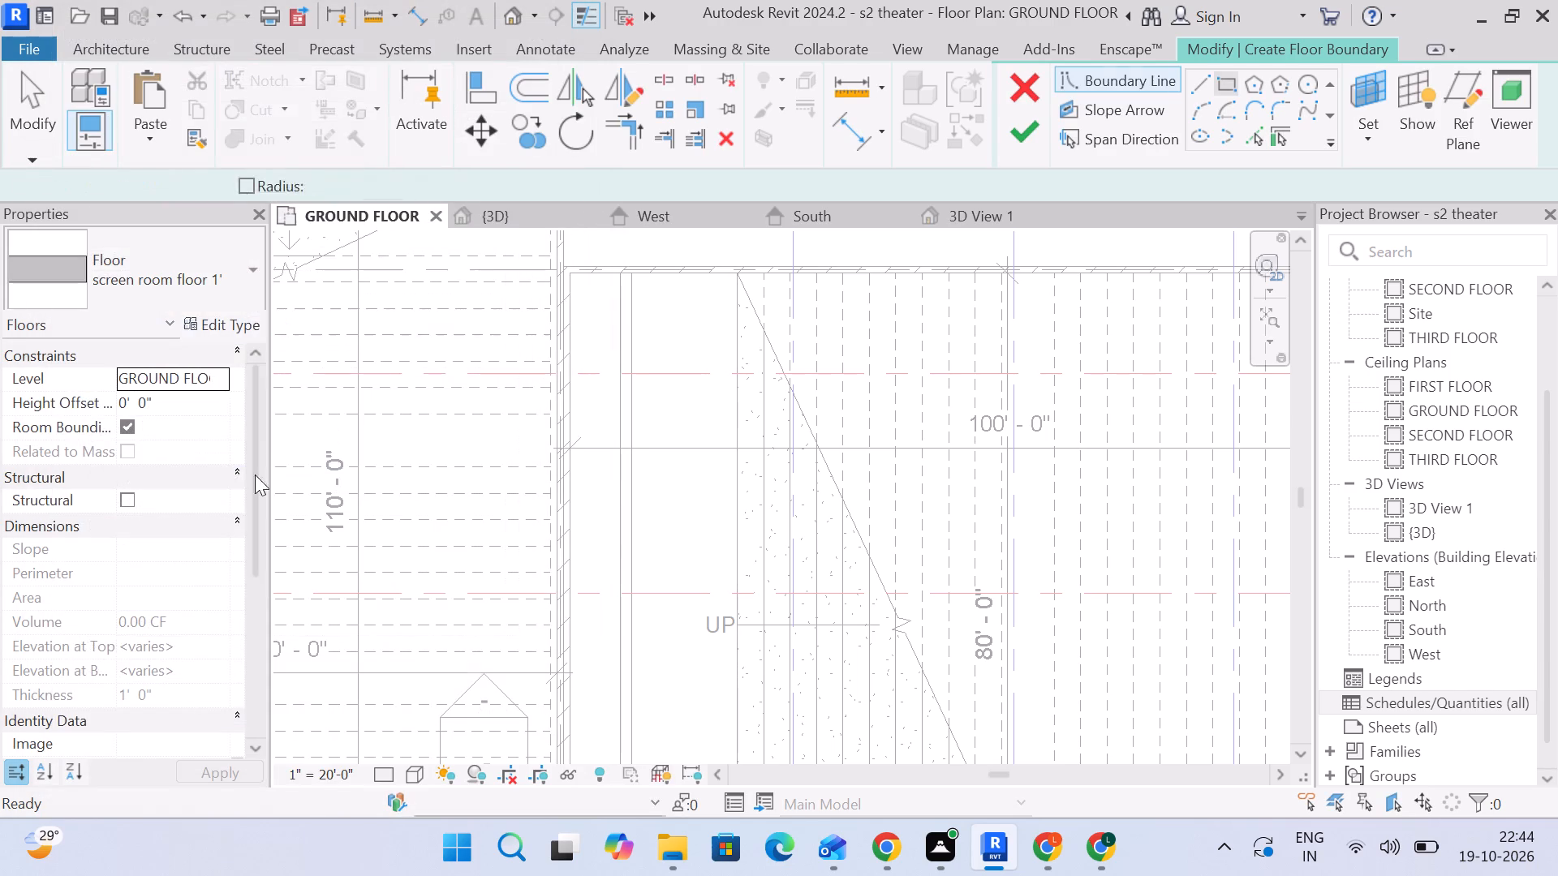
# Draw an 80'-wide rectangular floor boundary in the 100' hall from the screen's seating-side face to the opposite far wall corner.
pyautogui.scroll(-3, 542, 361)
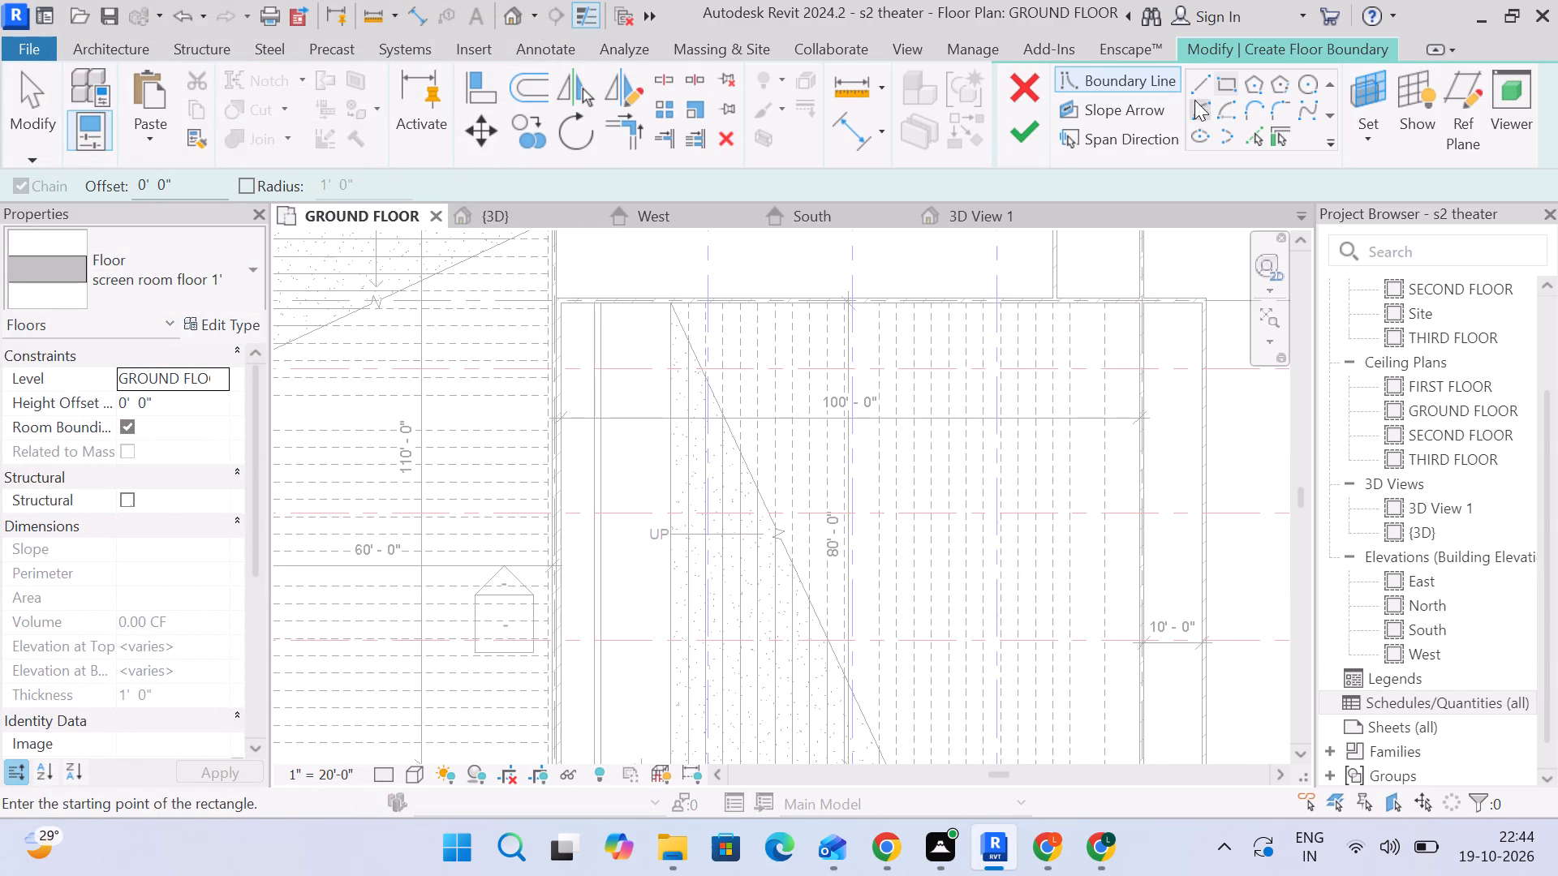
pyautogui.click(1225, 86)
pyautogui.click(1225, 81)
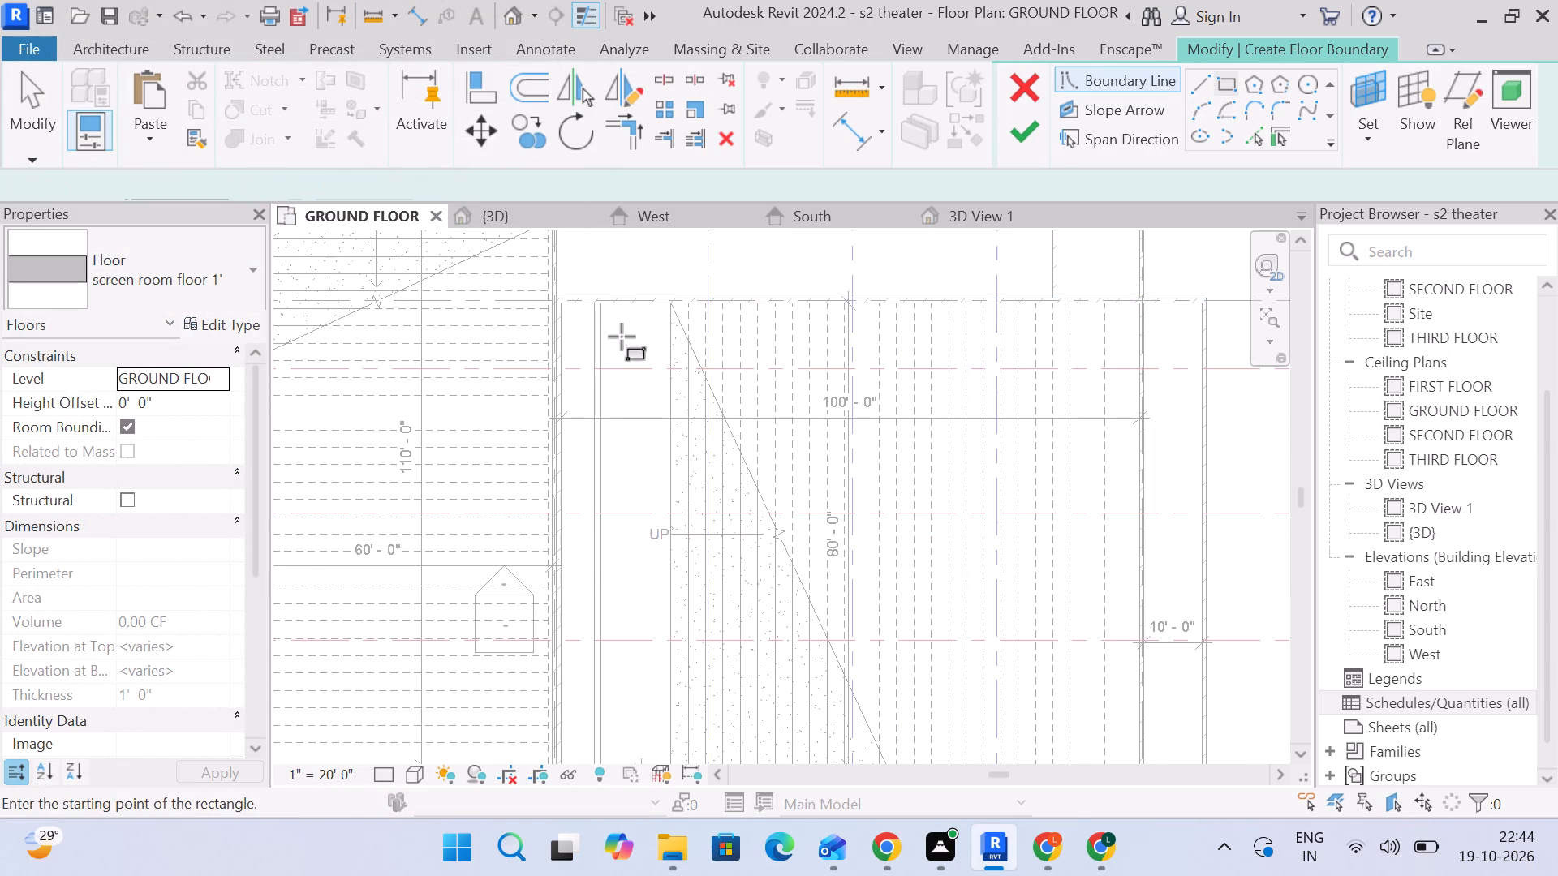
pyautogui.click(605, 310)
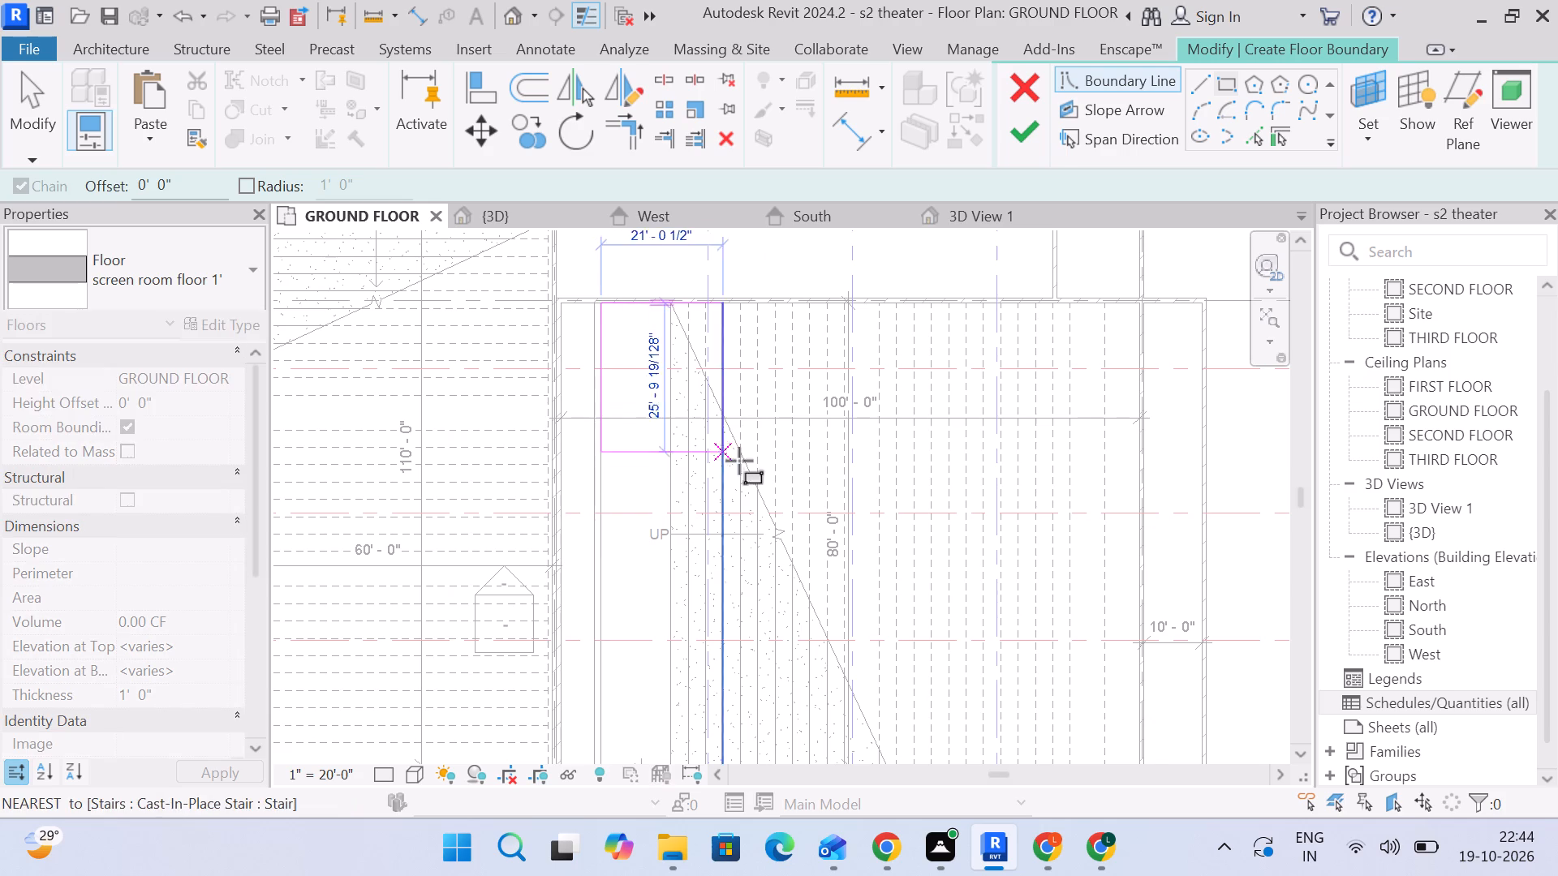
pyautogui.scroll(-3, 805, 496)
pyautogui.moveTo(828, 509); pyautogui.dragTo(712, 363, button='middle')
pyautogui.scroll(2, 895, 531)
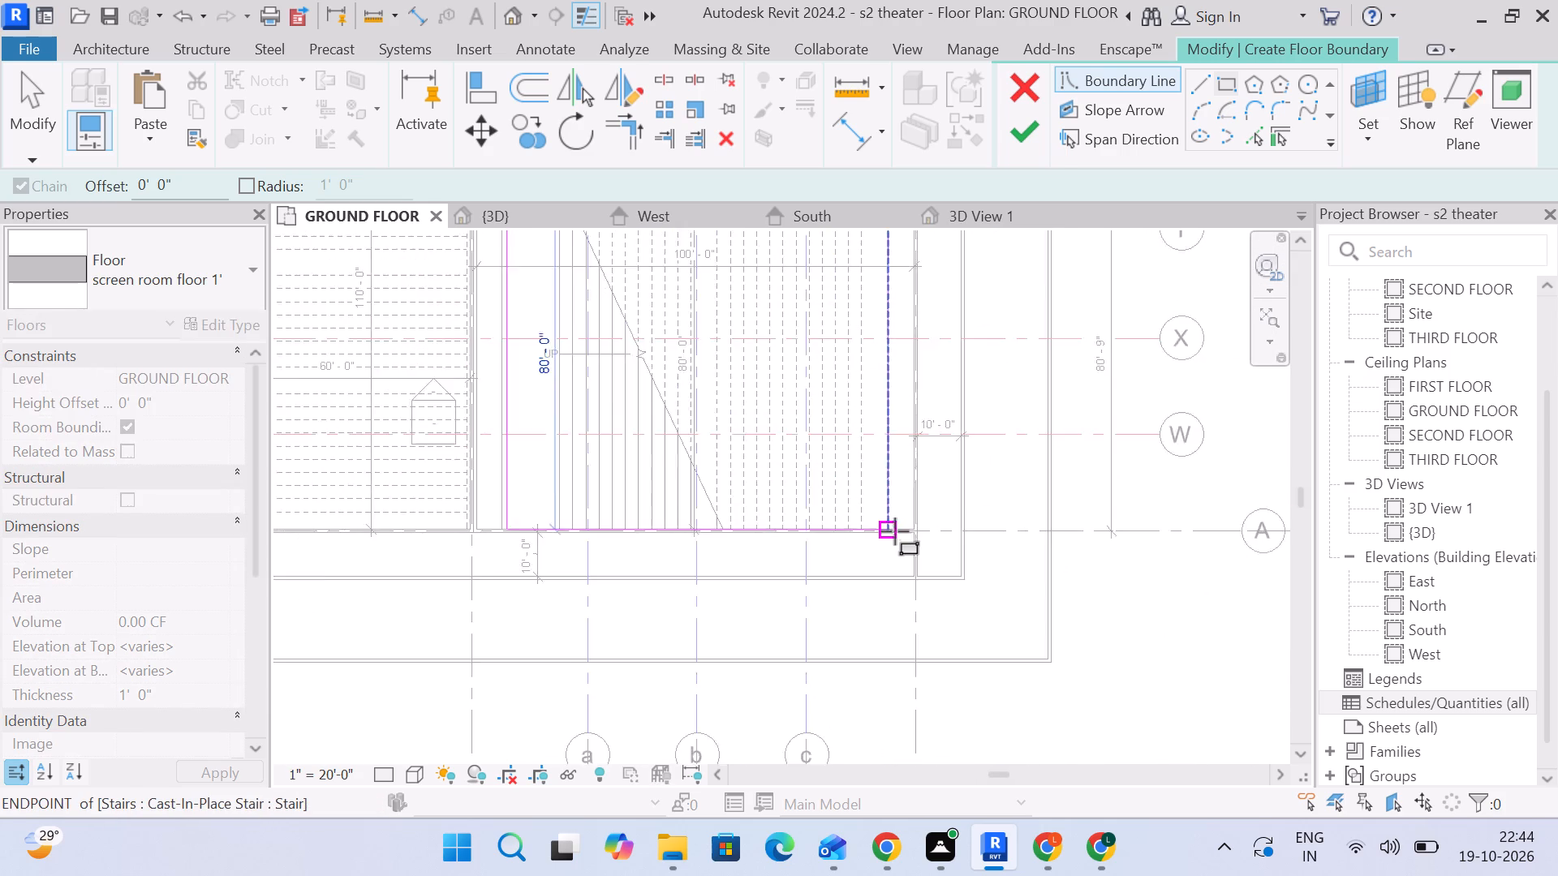
pyautogui.scroll(4, 895, 531)
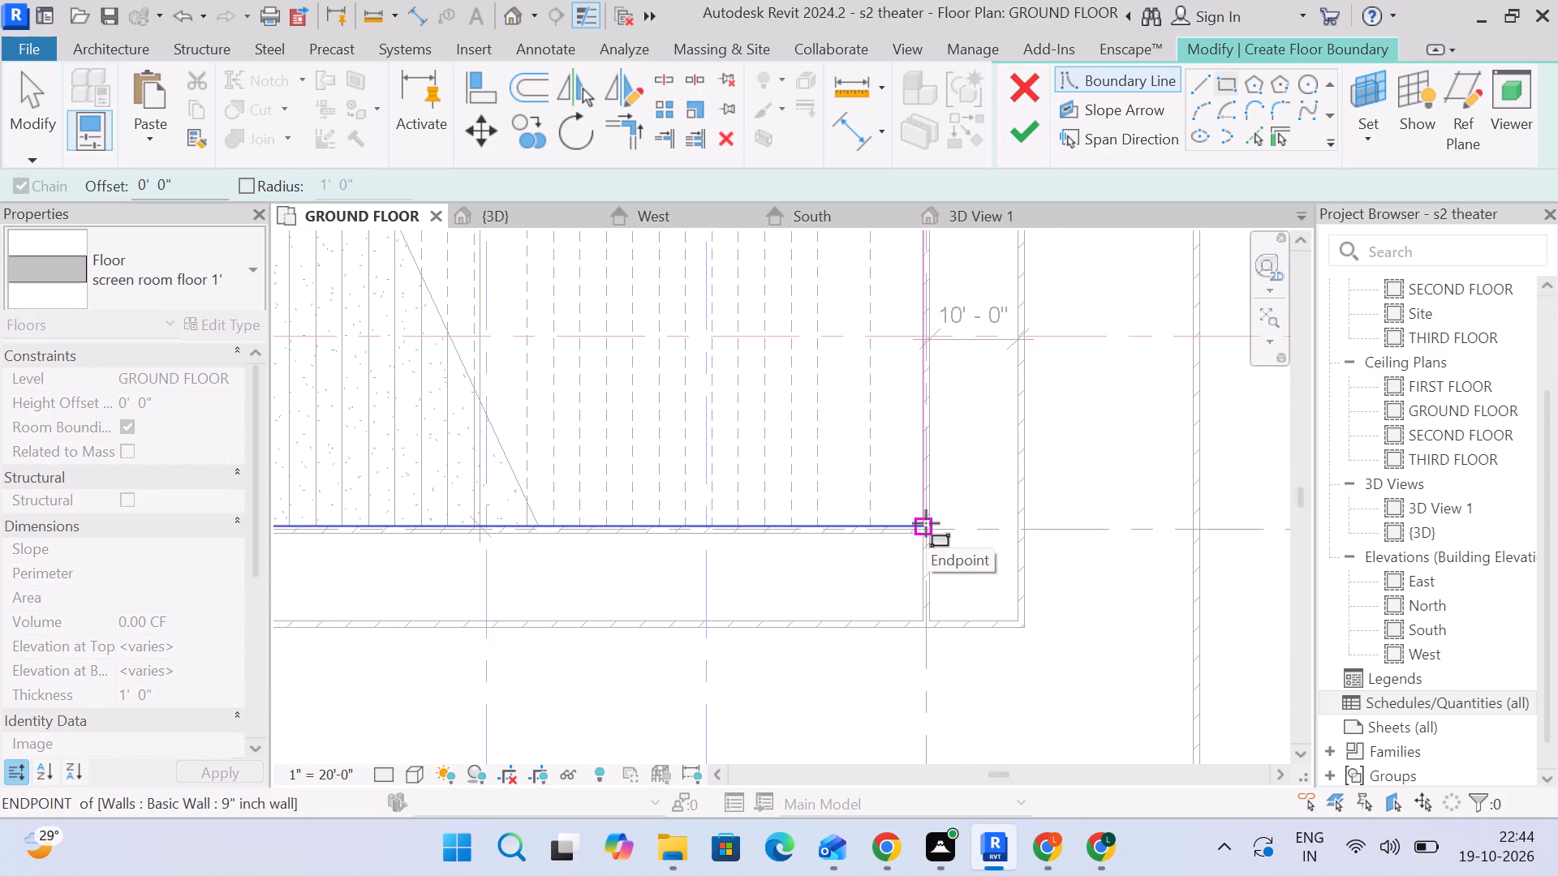
pyautogui.scroll(4, 899, 470)
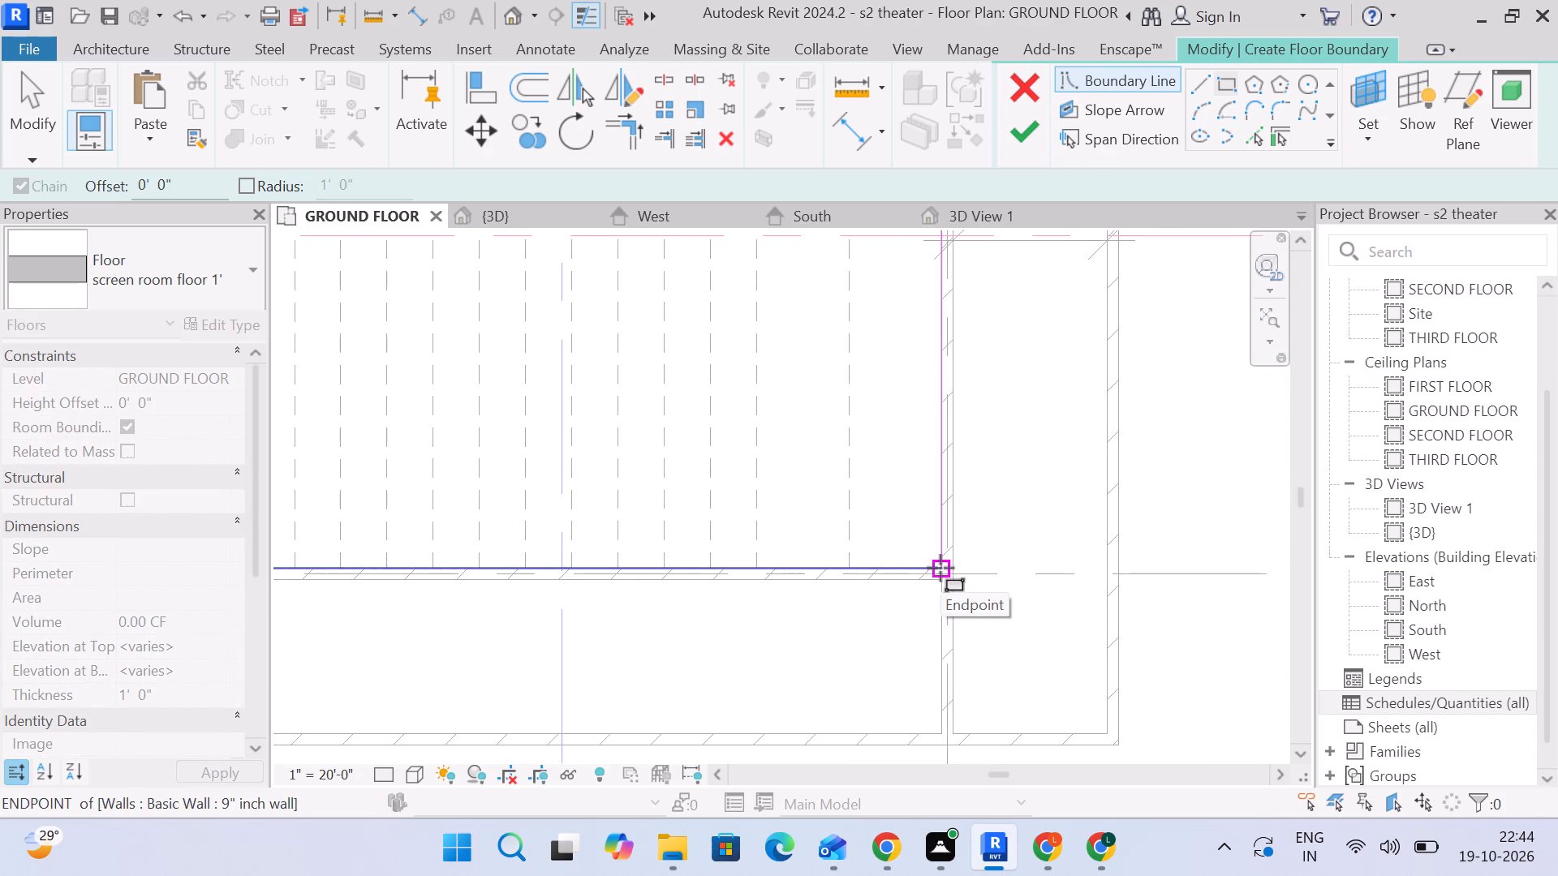
pyautogui.click(940, 568)
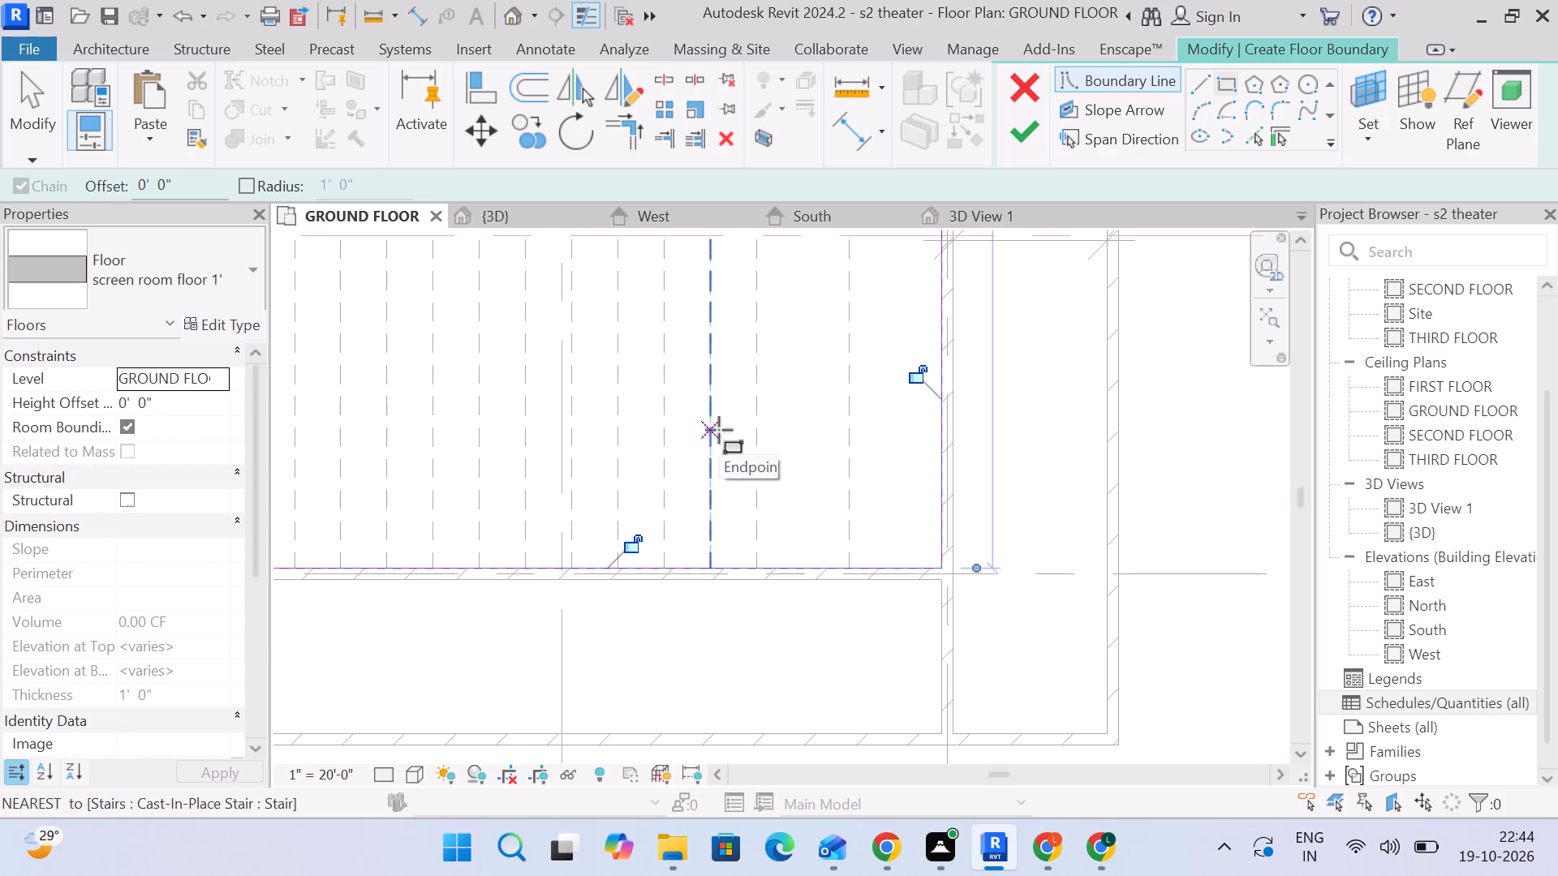
pyautogui.press('Escape')
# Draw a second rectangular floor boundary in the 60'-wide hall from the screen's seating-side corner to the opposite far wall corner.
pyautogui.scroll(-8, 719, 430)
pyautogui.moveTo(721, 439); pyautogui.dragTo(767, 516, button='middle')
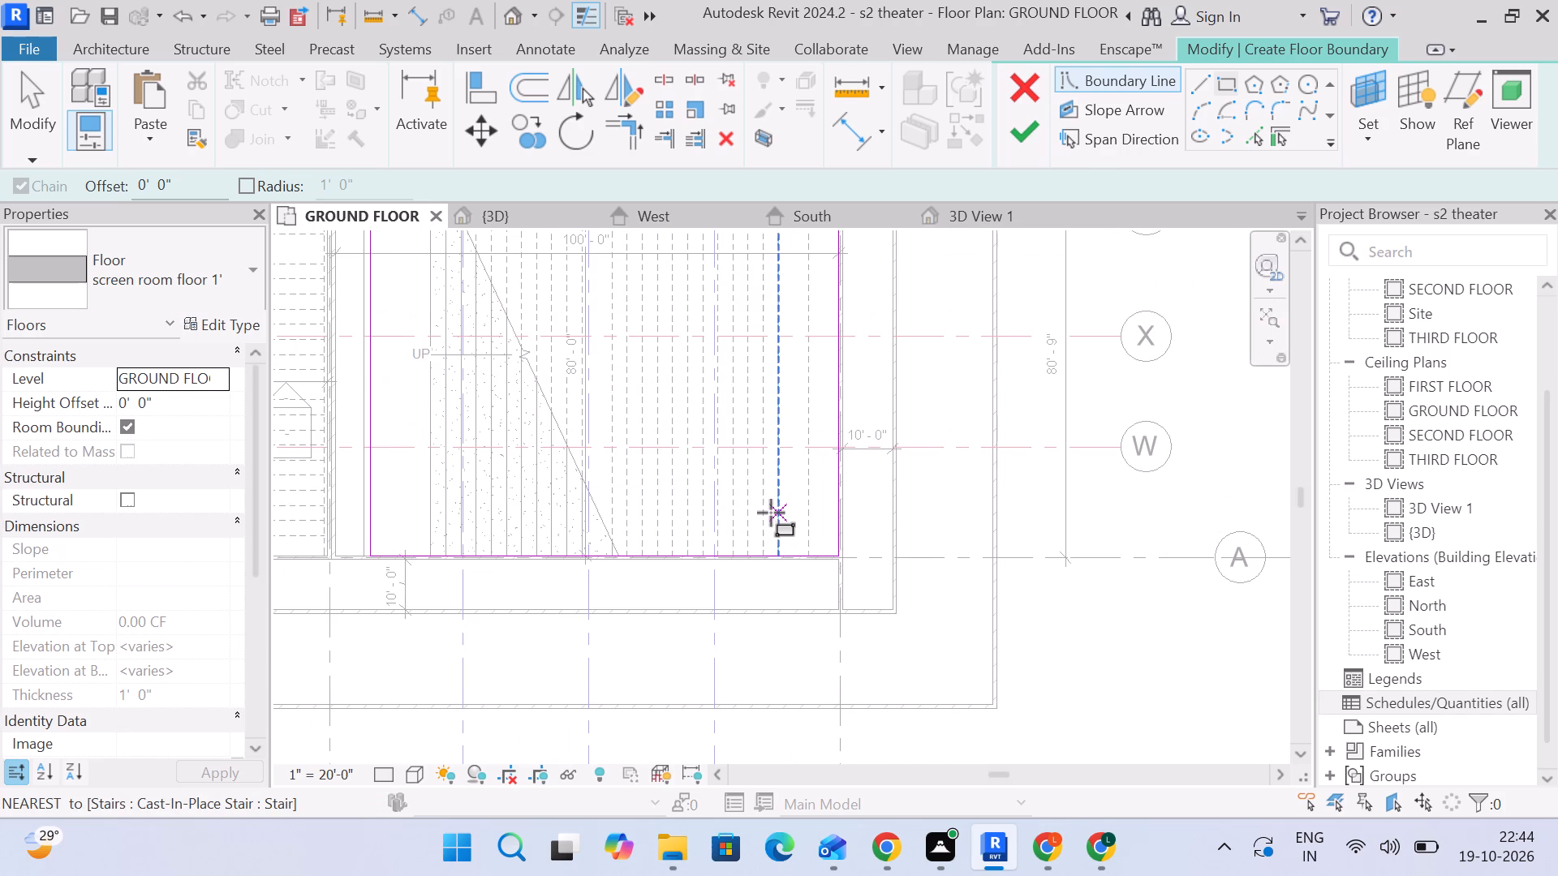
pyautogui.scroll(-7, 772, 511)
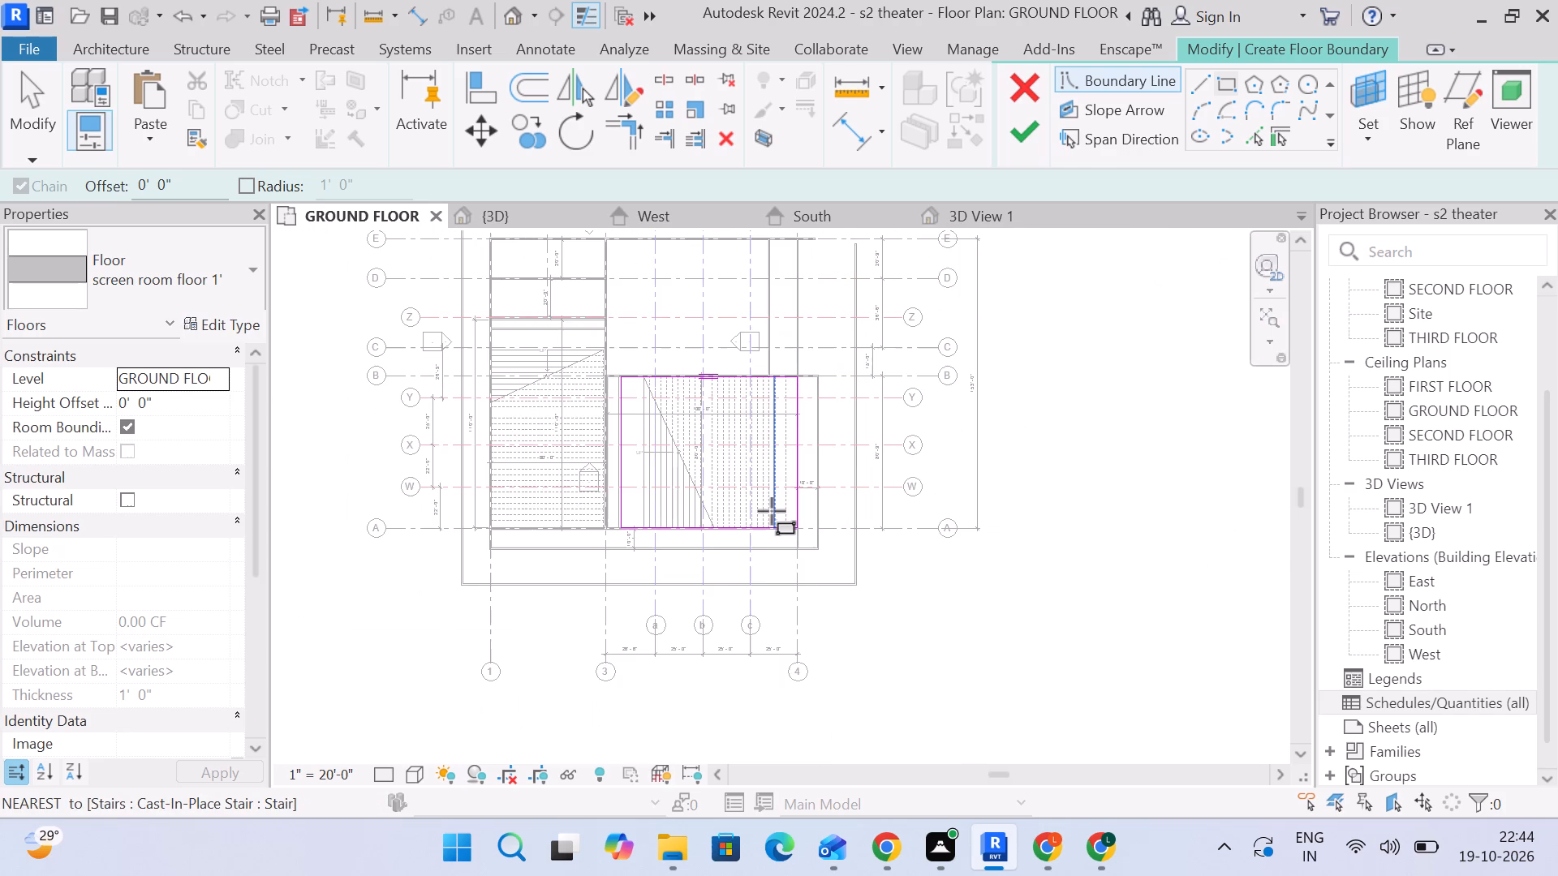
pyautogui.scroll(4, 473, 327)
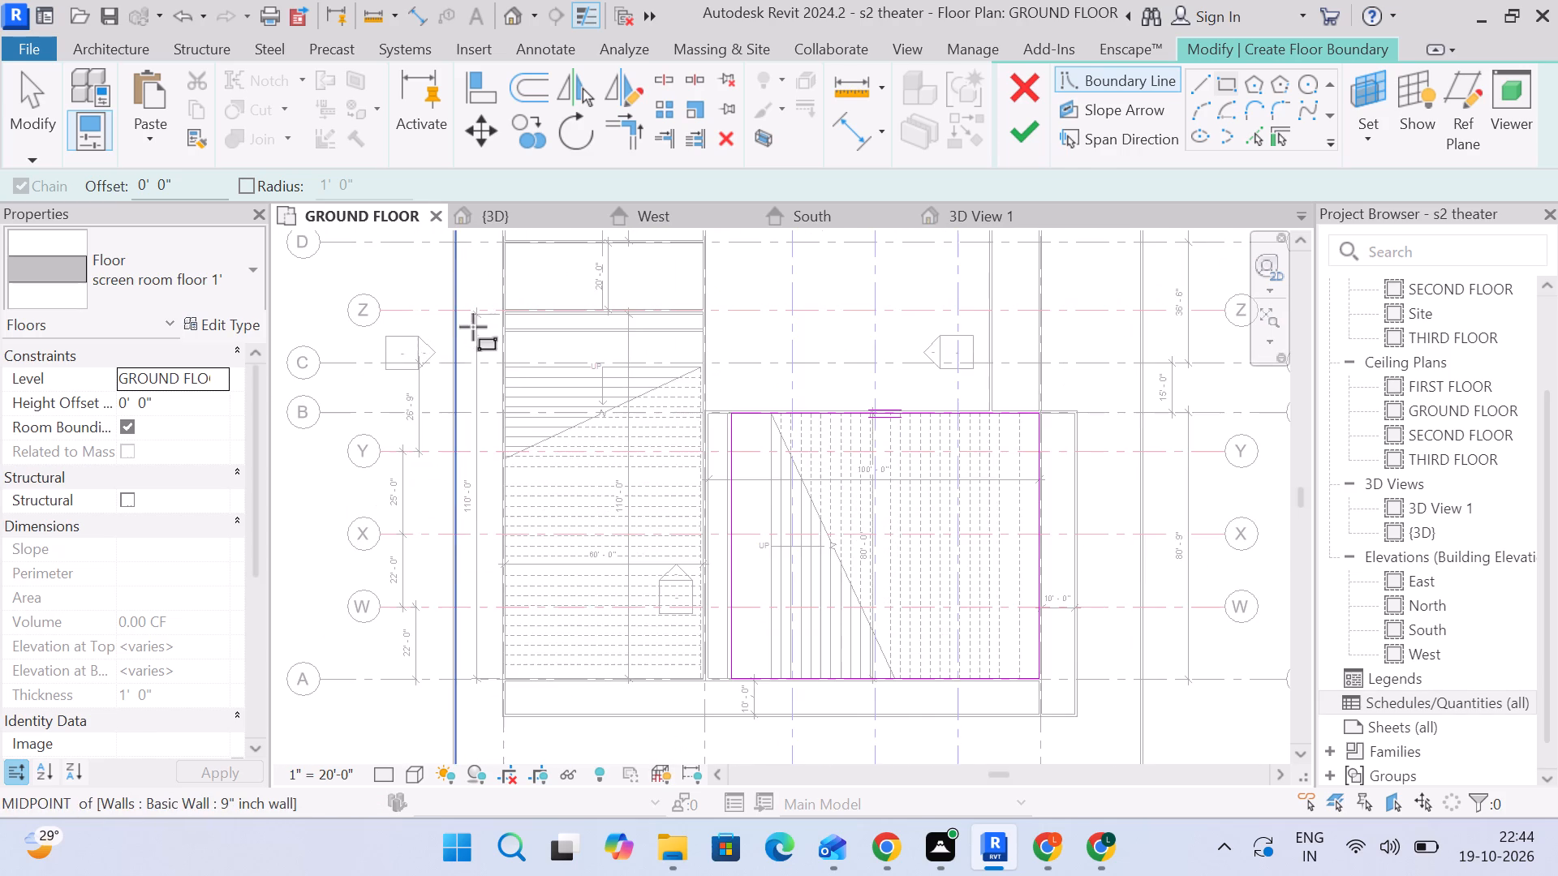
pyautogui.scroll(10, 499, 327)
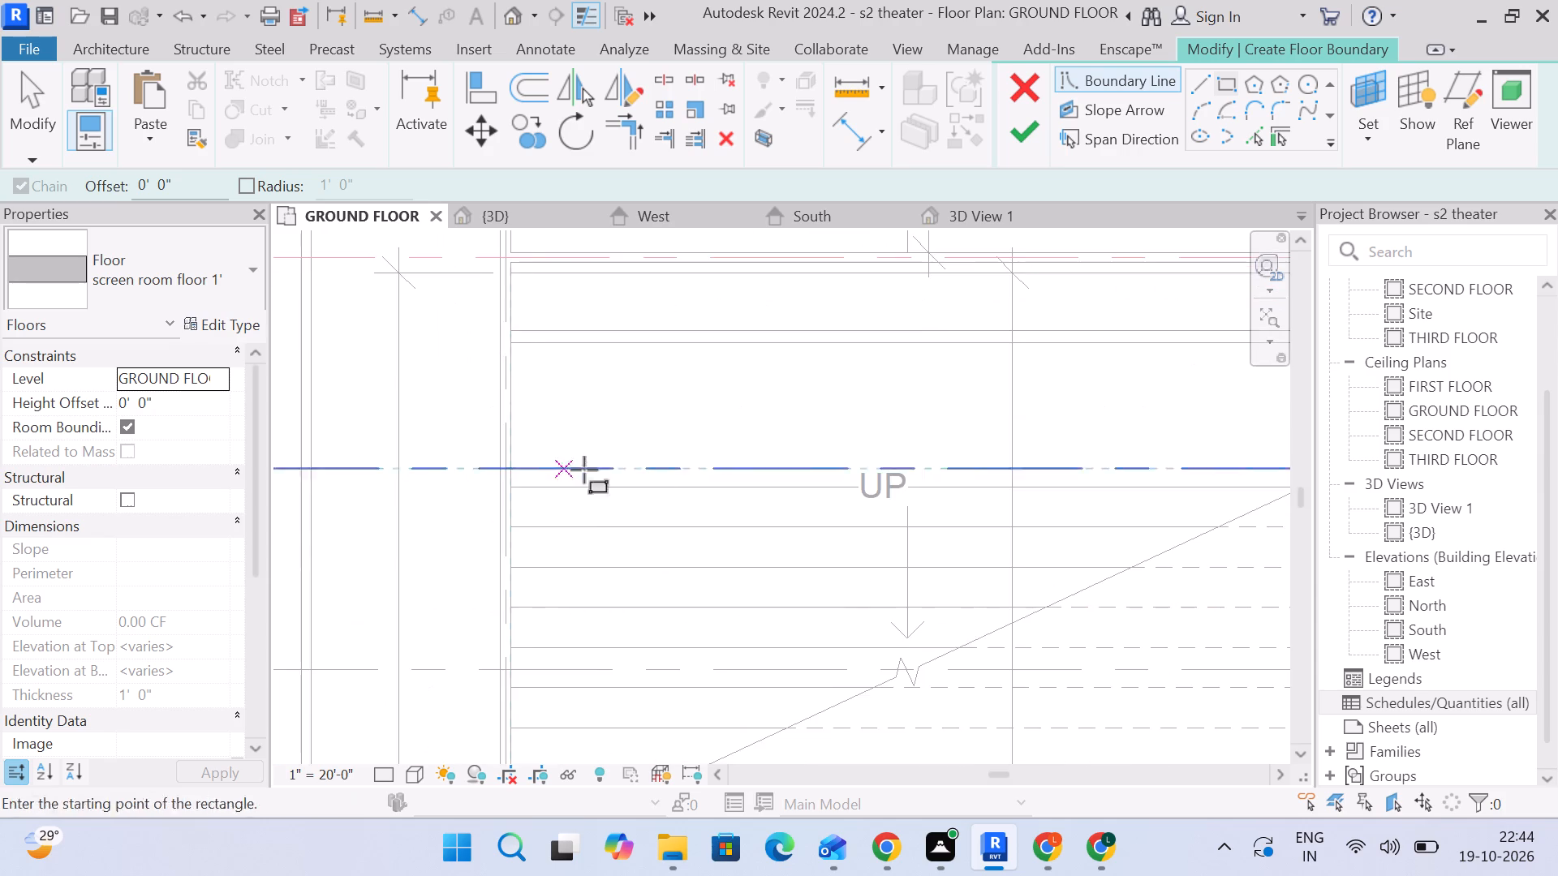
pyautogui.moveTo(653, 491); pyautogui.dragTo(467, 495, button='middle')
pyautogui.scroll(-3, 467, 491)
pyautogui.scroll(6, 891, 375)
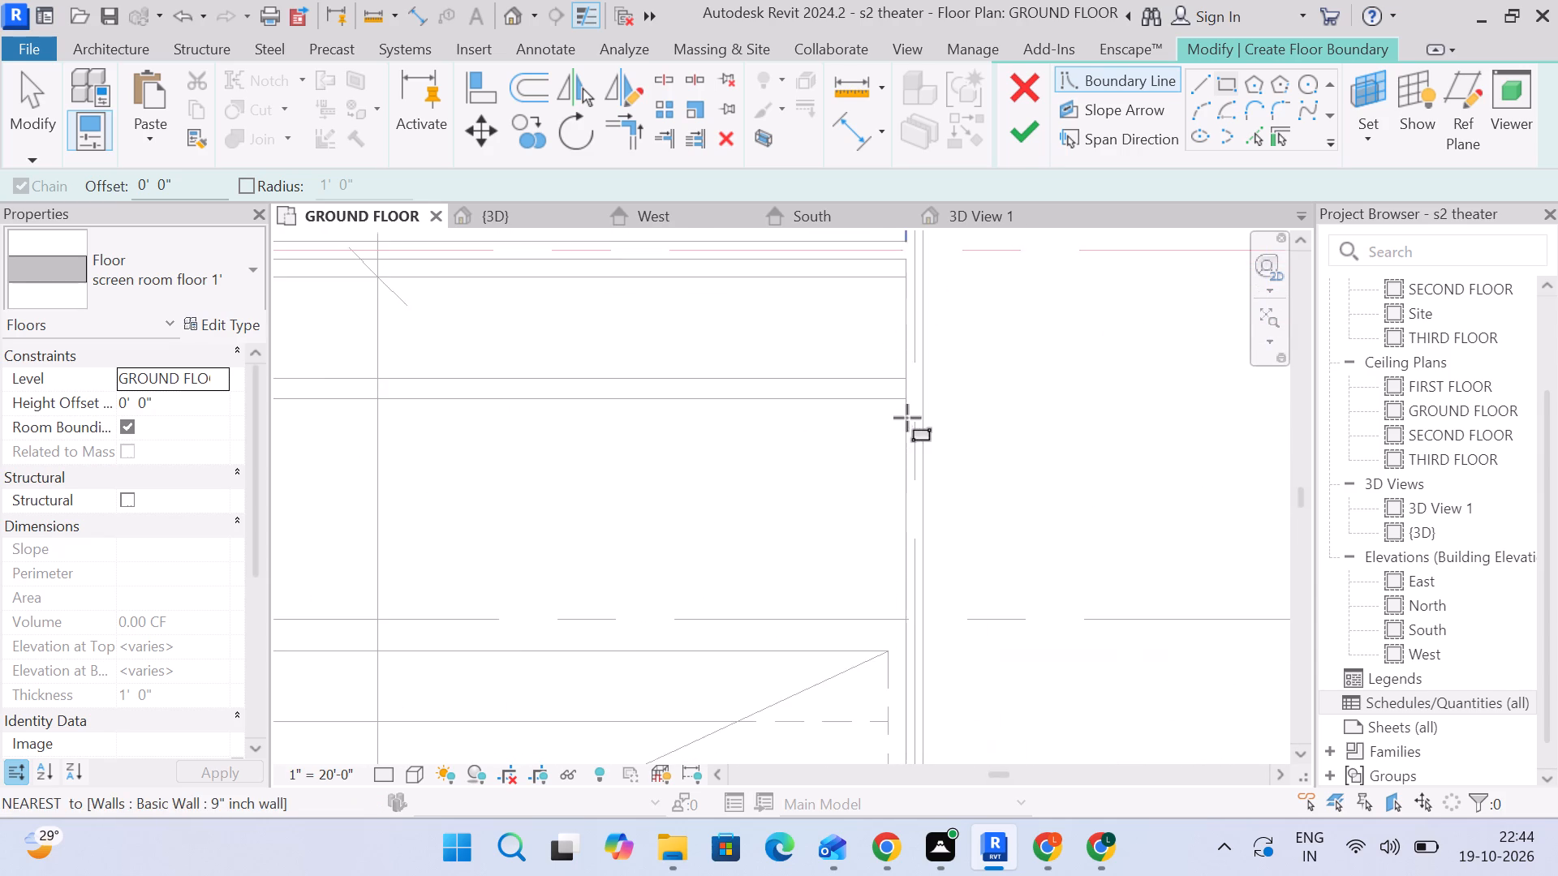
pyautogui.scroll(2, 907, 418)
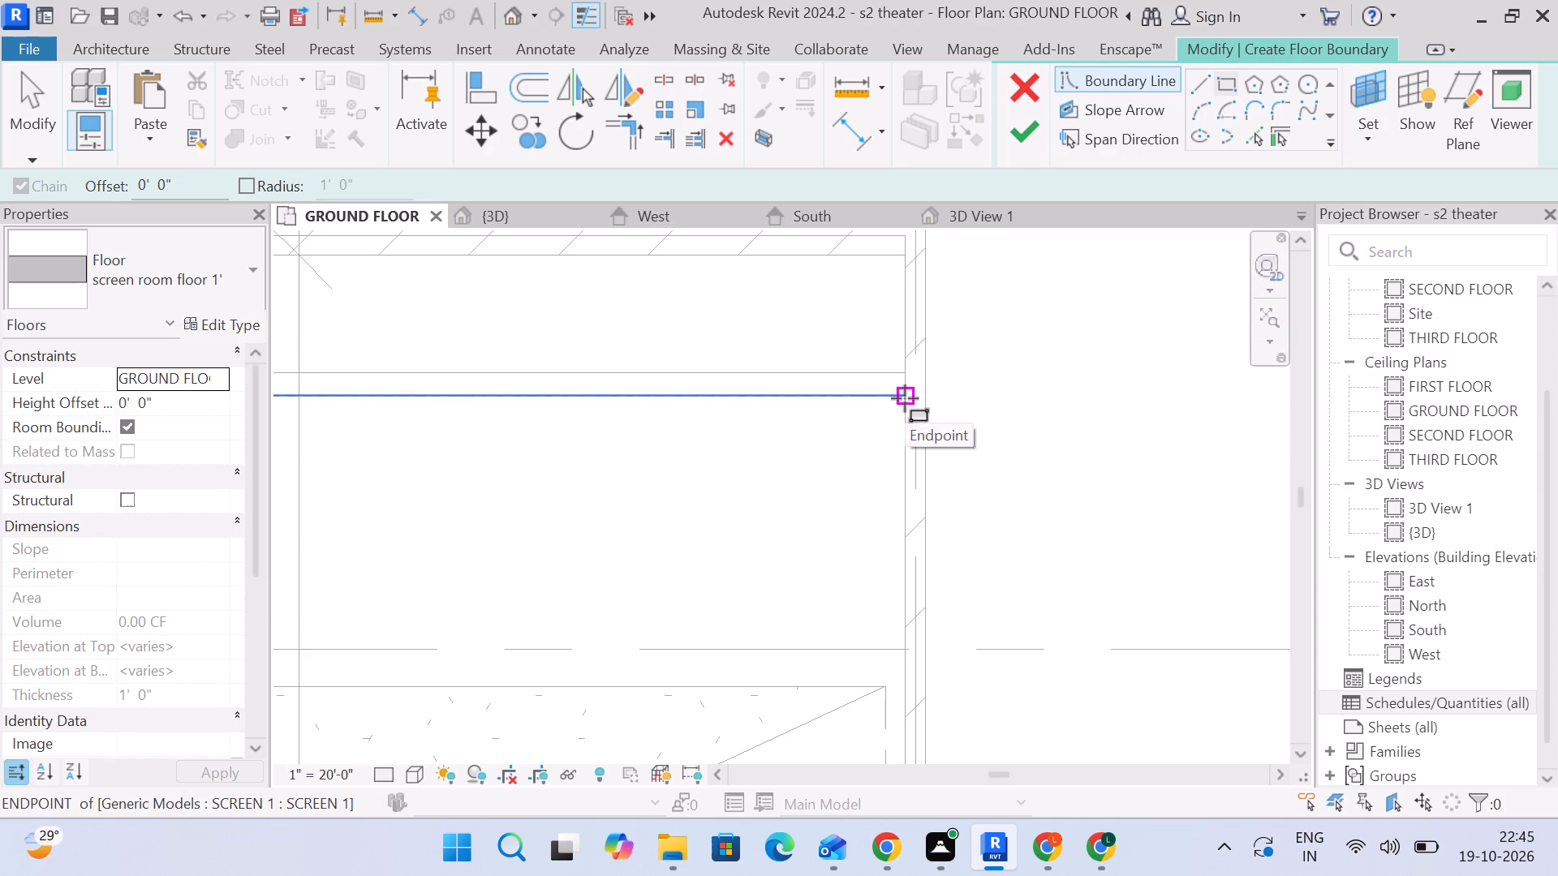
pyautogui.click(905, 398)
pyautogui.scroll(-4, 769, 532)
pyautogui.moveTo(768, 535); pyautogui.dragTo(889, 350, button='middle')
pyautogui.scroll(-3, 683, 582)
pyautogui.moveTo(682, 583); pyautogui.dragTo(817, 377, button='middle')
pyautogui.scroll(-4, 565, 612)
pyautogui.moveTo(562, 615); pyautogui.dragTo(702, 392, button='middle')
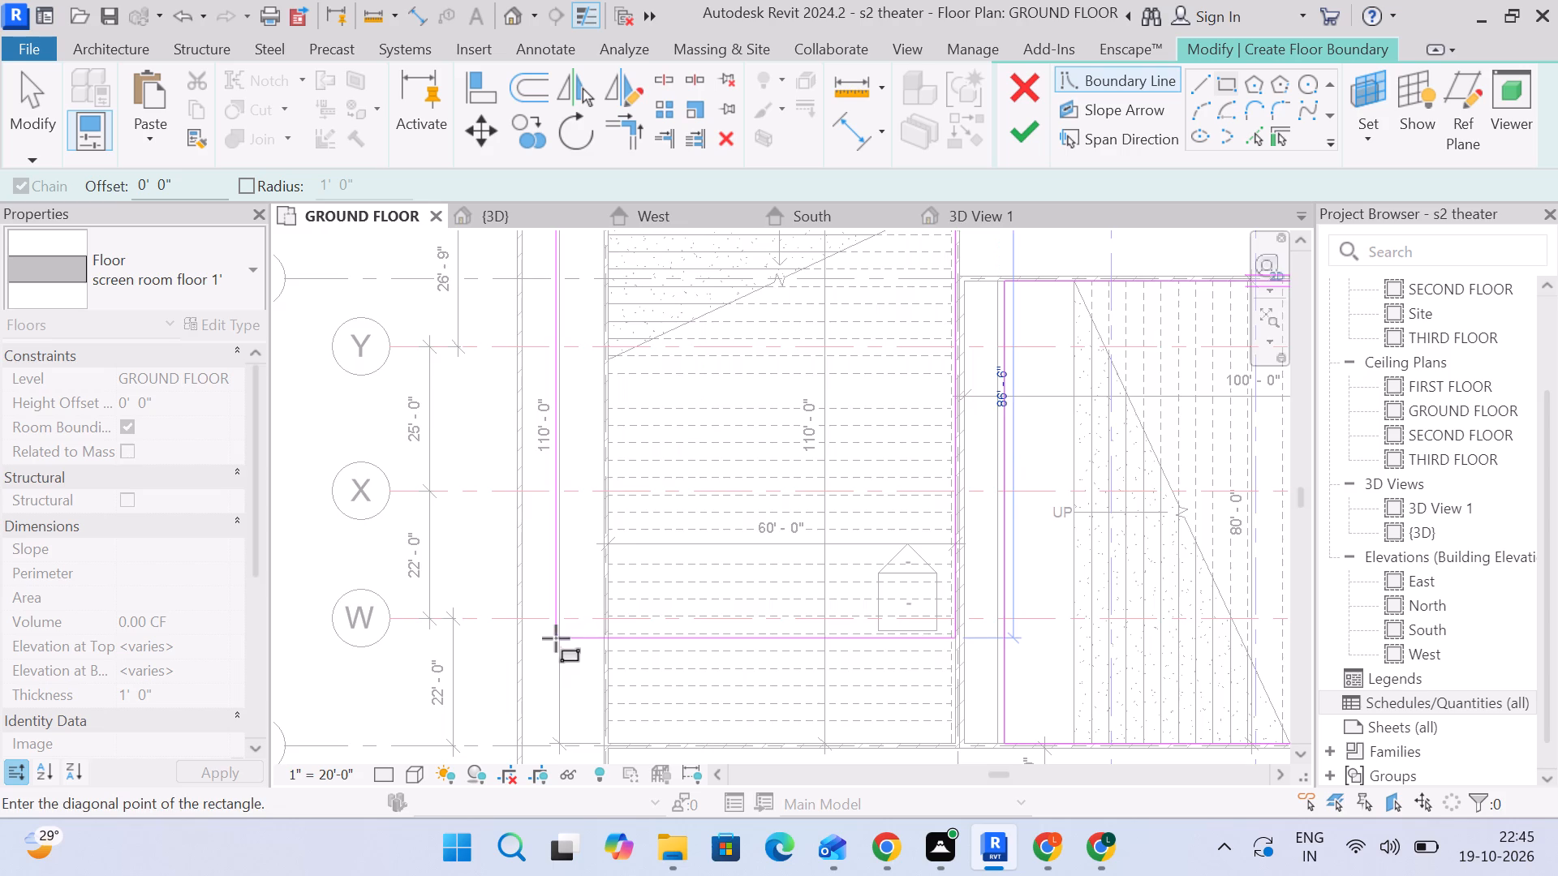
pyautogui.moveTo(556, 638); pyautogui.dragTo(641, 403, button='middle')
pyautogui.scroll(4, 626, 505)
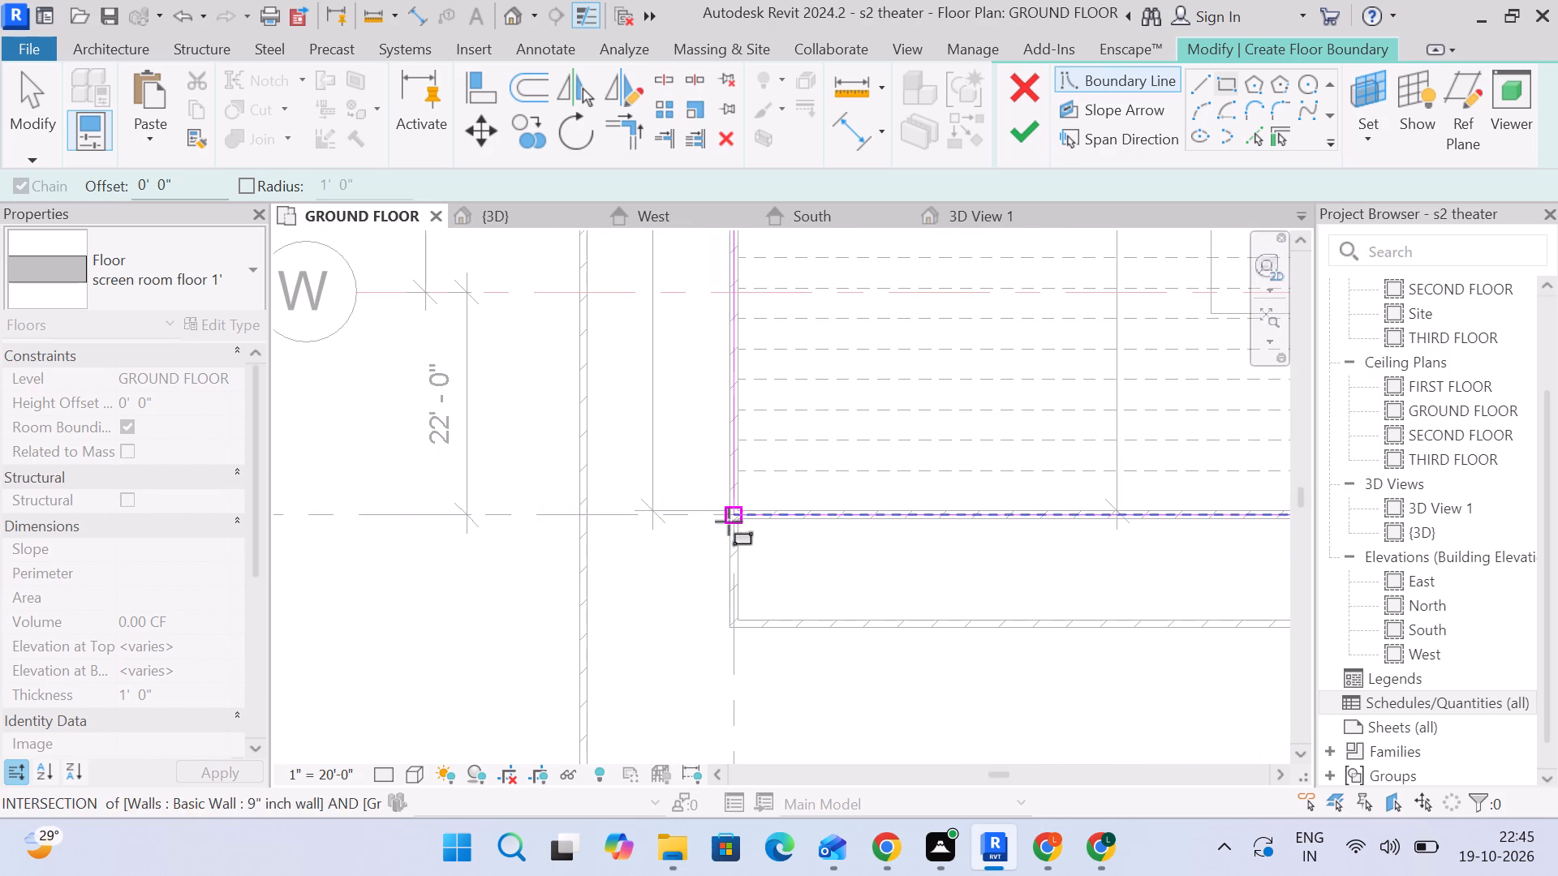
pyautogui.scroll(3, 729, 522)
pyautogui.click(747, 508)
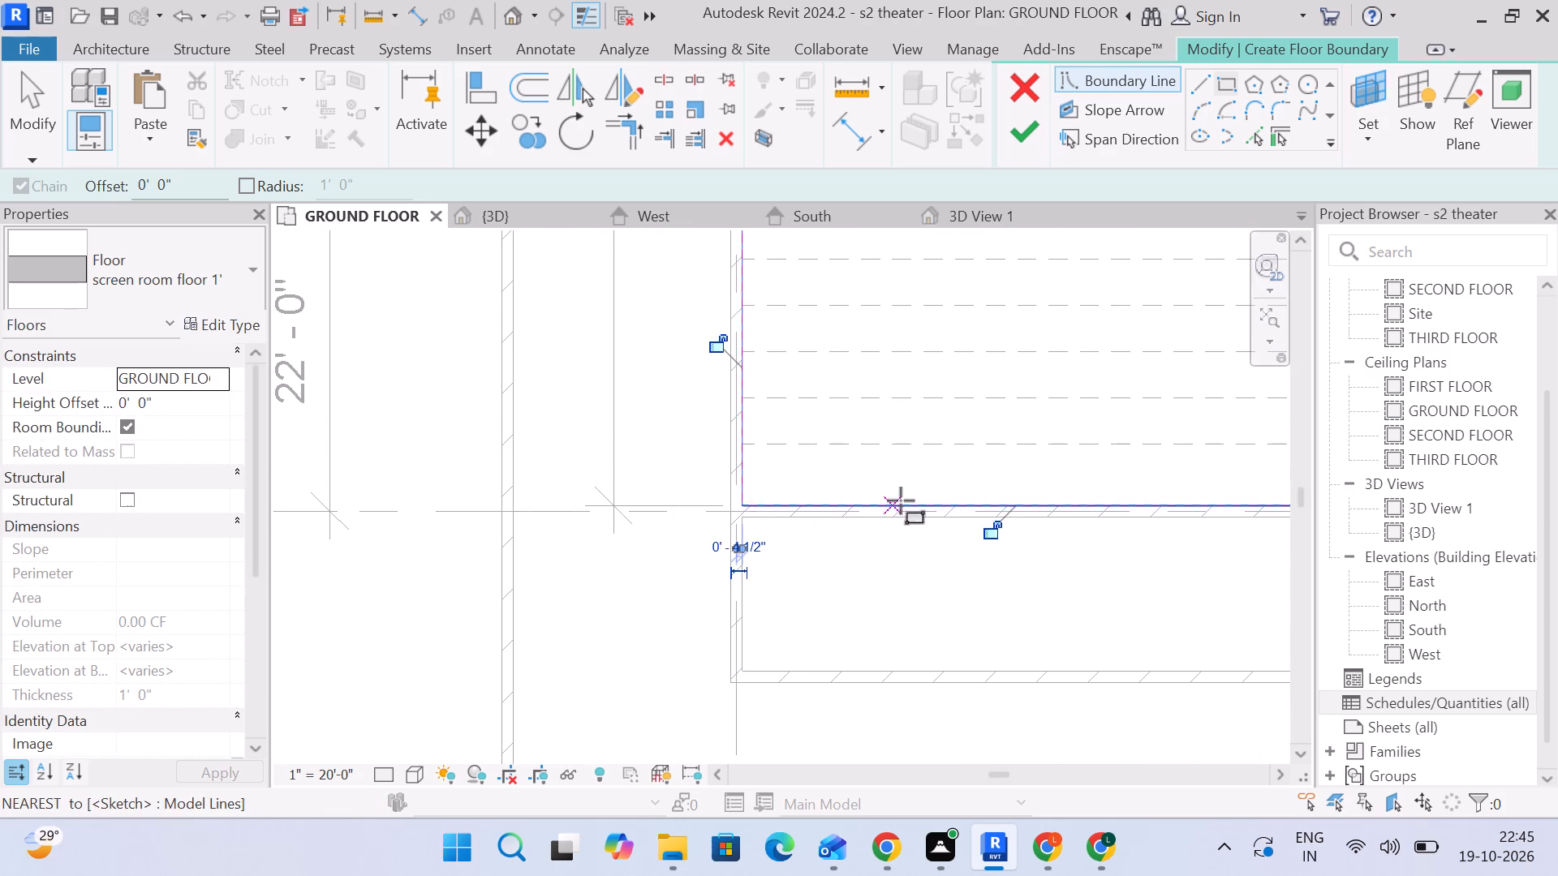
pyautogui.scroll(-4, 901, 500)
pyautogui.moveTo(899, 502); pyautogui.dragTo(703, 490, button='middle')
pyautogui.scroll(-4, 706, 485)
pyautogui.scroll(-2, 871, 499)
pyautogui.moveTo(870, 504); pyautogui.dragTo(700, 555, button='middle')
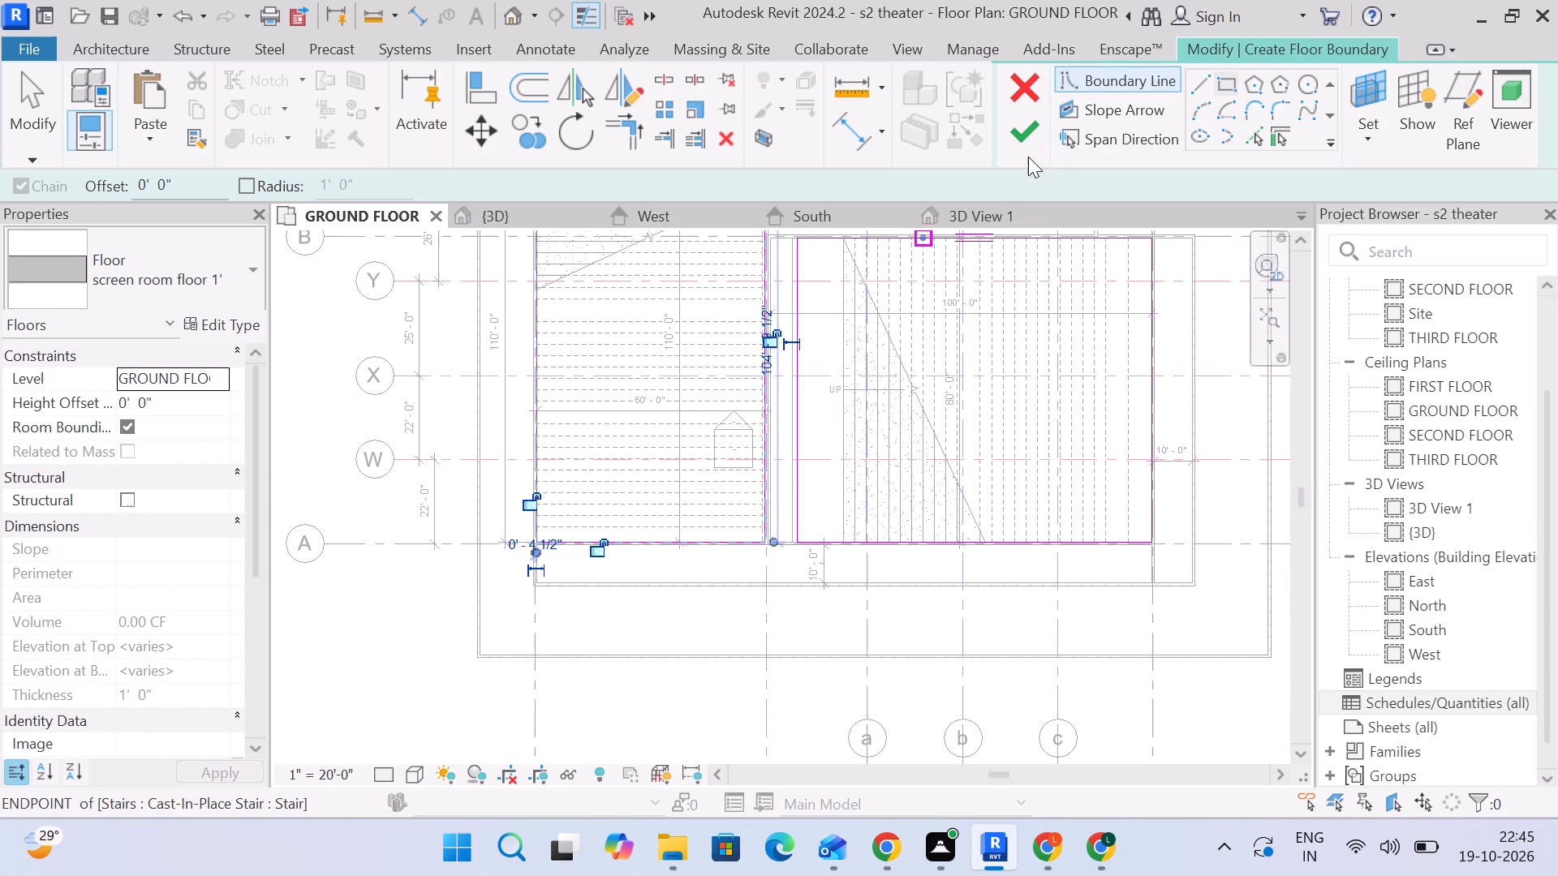
# Finish the floor sketch covering both screen halls with the "screen room floor 1'" type.
pyautogui.click(1025, 135)
pyautogui.scroll(-3, 934, 412)
pyautogui.moveTo(929, 423); pyautogui.dragTo(863, 482, button='middle')
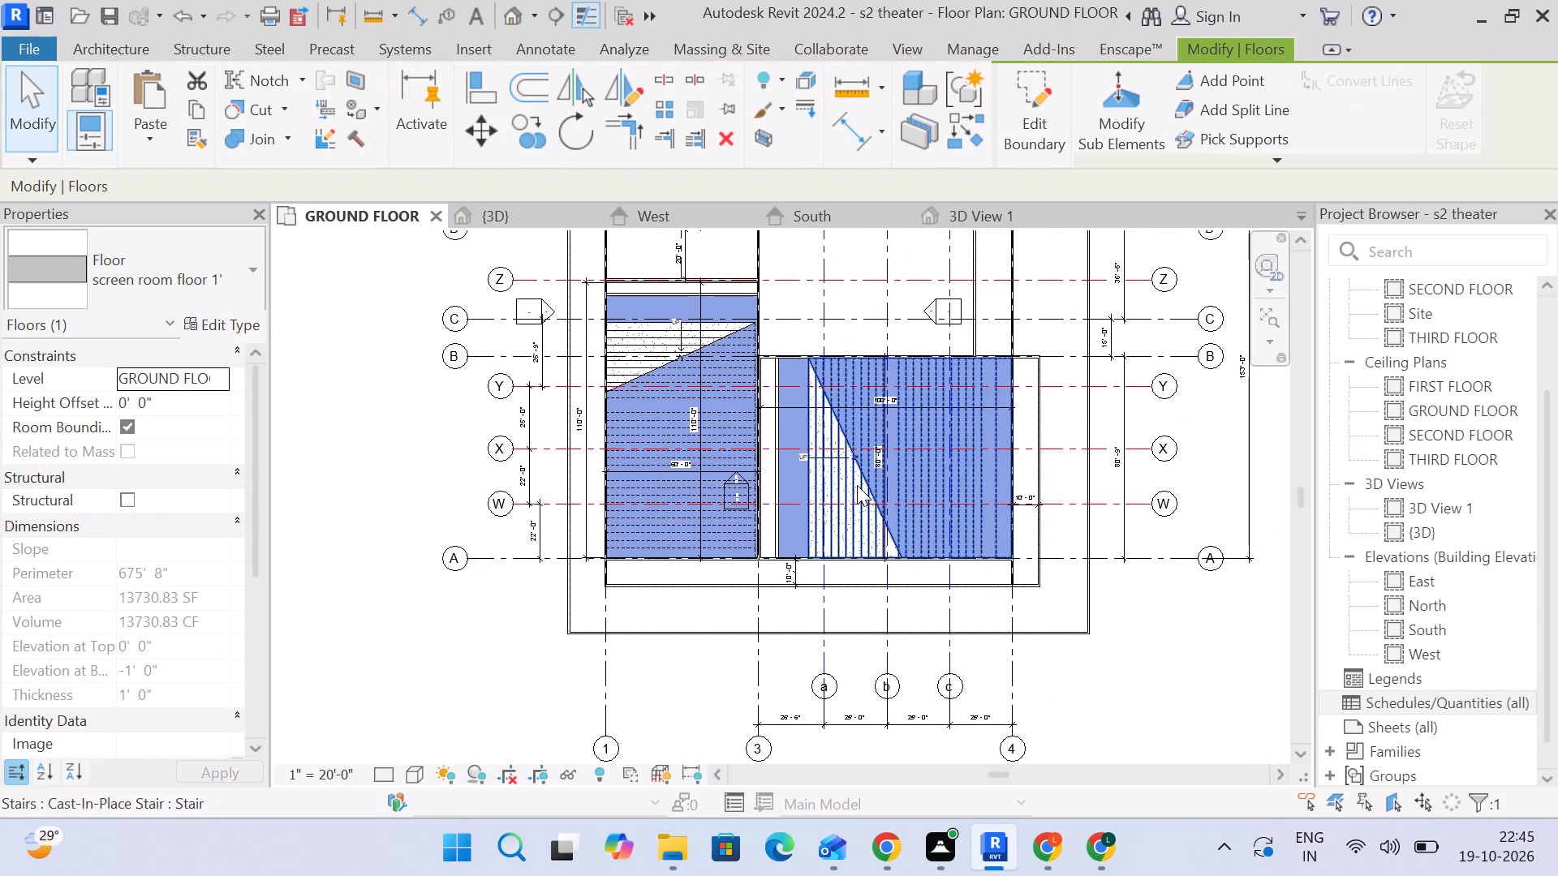
# Examine the new floor in the 3D view and, in the South elevation, its position relative to the screen base and stepped seating.
pyautogui.click(521, 215)
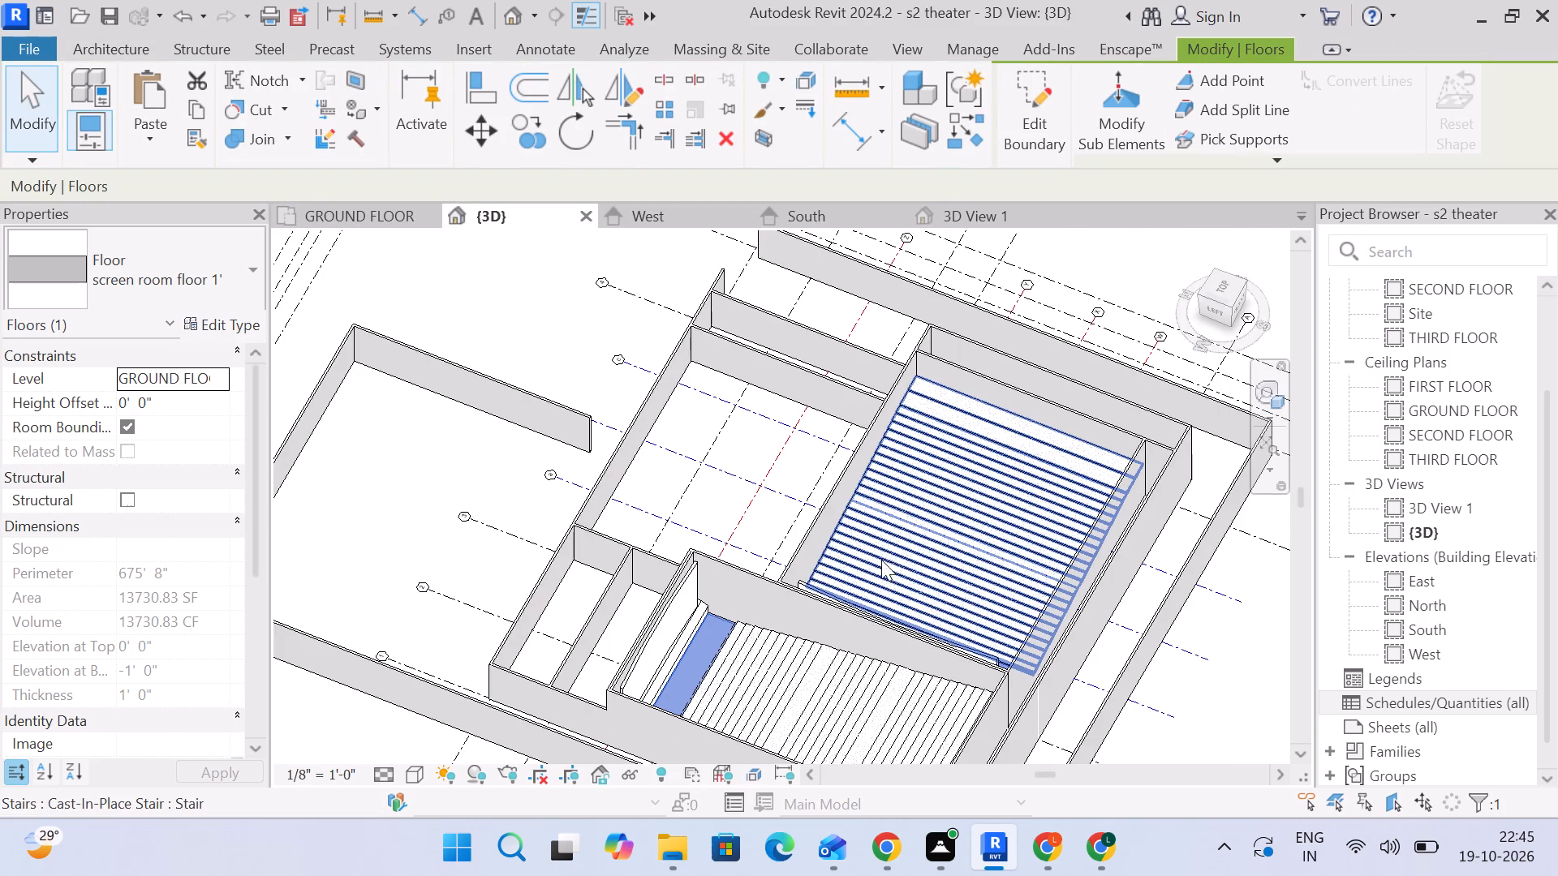
pyautogui.scroll(3, 743, 702)
pyautogui.moveTo(890, 651); pyautogui.dragTo(881, 420, button='middle')
pyautogui.press('Escape')
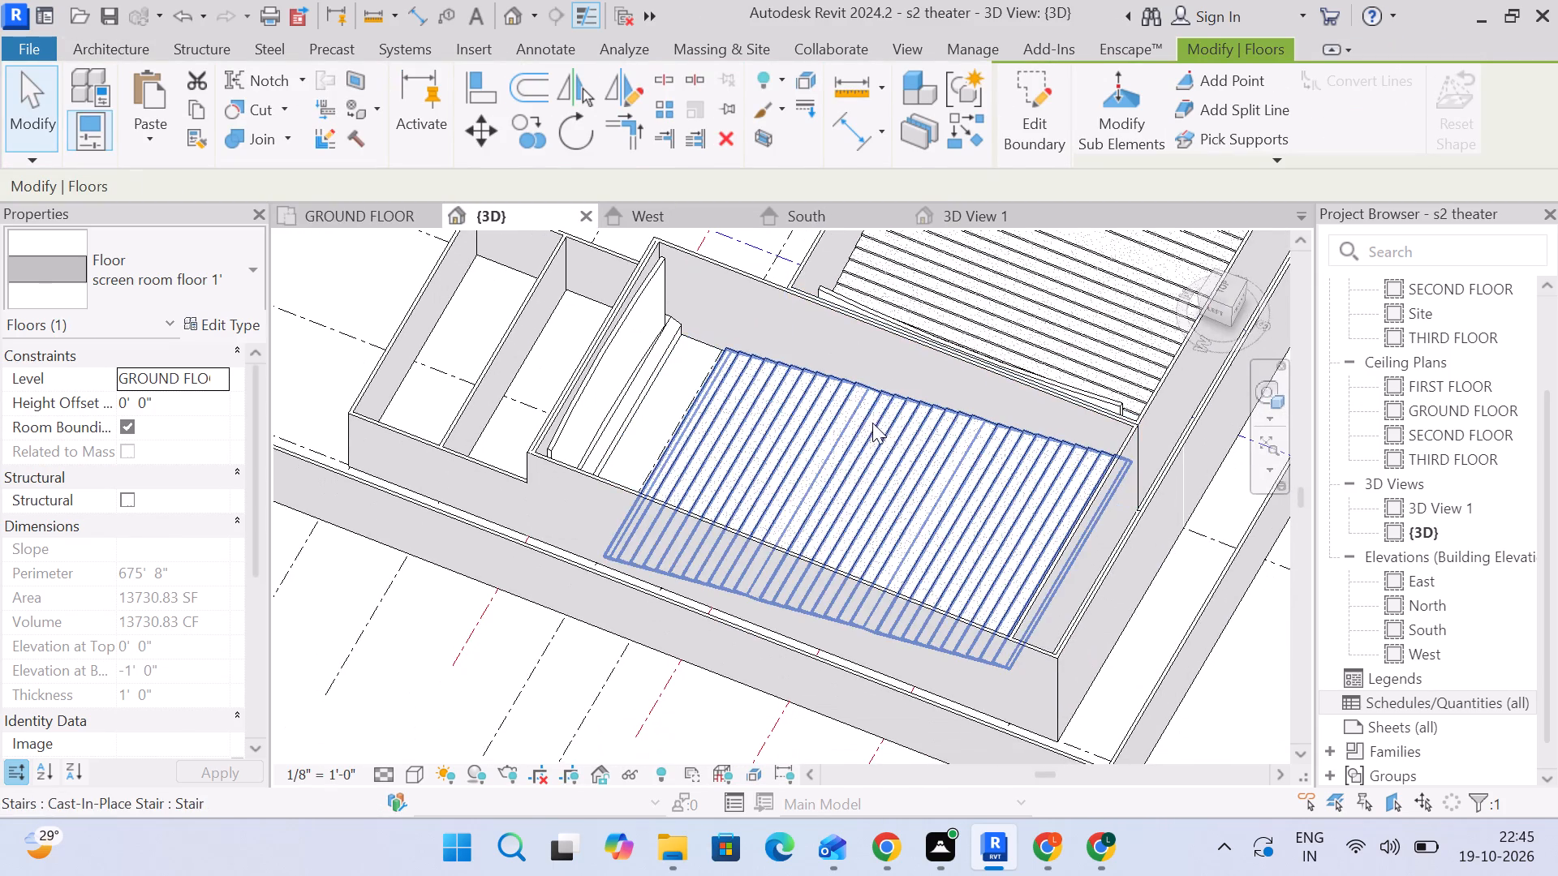
pyautogui.scroll(-3, 603, 582)
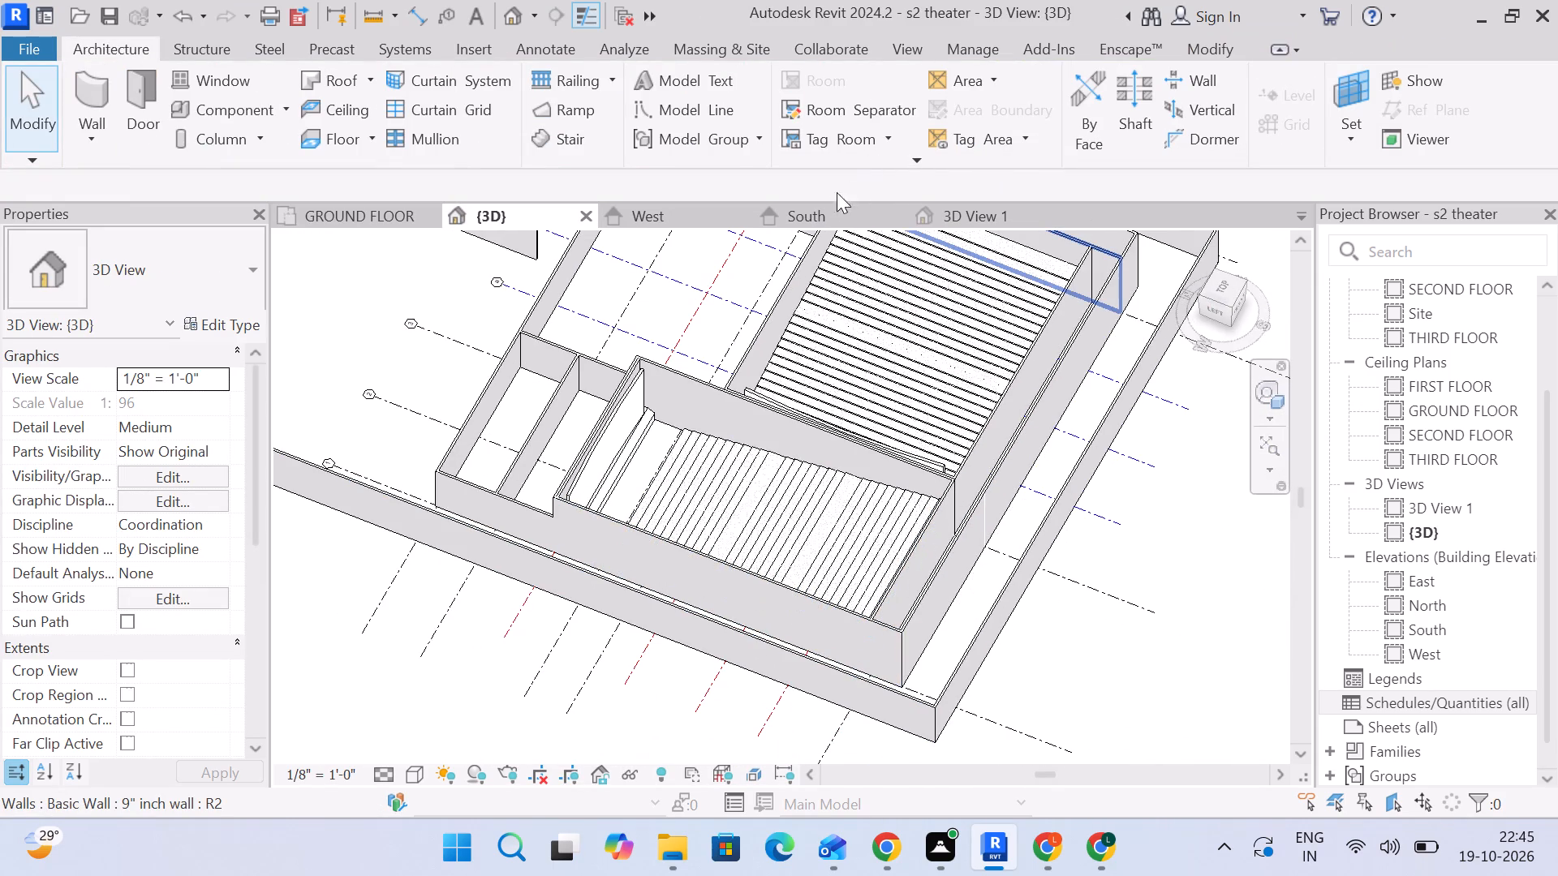
pyautogui.click(821, 225)
pyautogui.scroll(4, 738, 518)
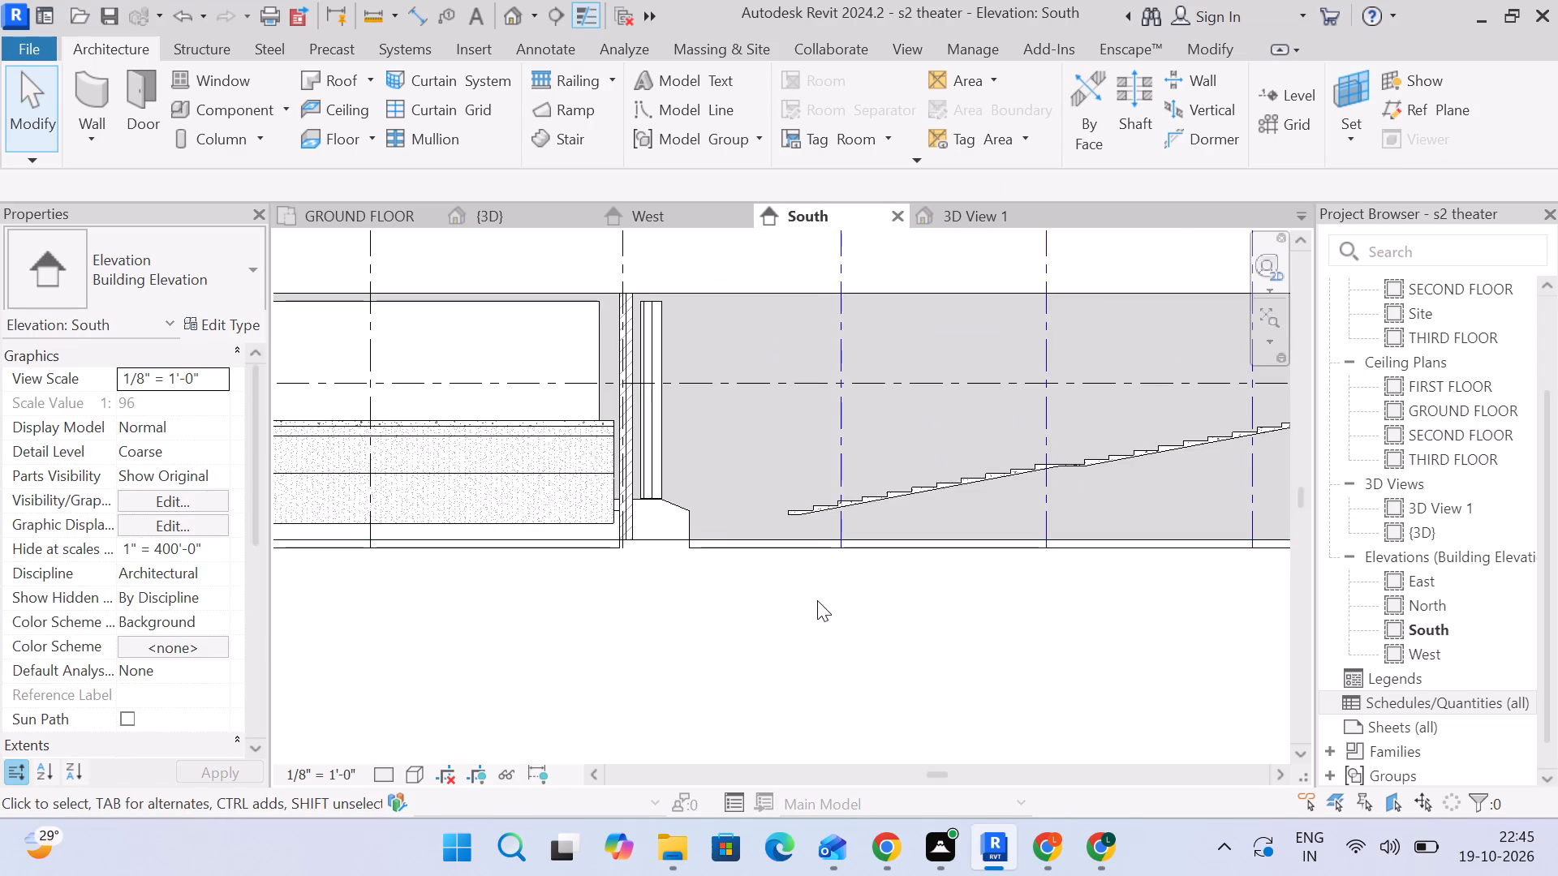
pyautogui.scroll(4, 790, 568)
pyautogui.click(790, 539)
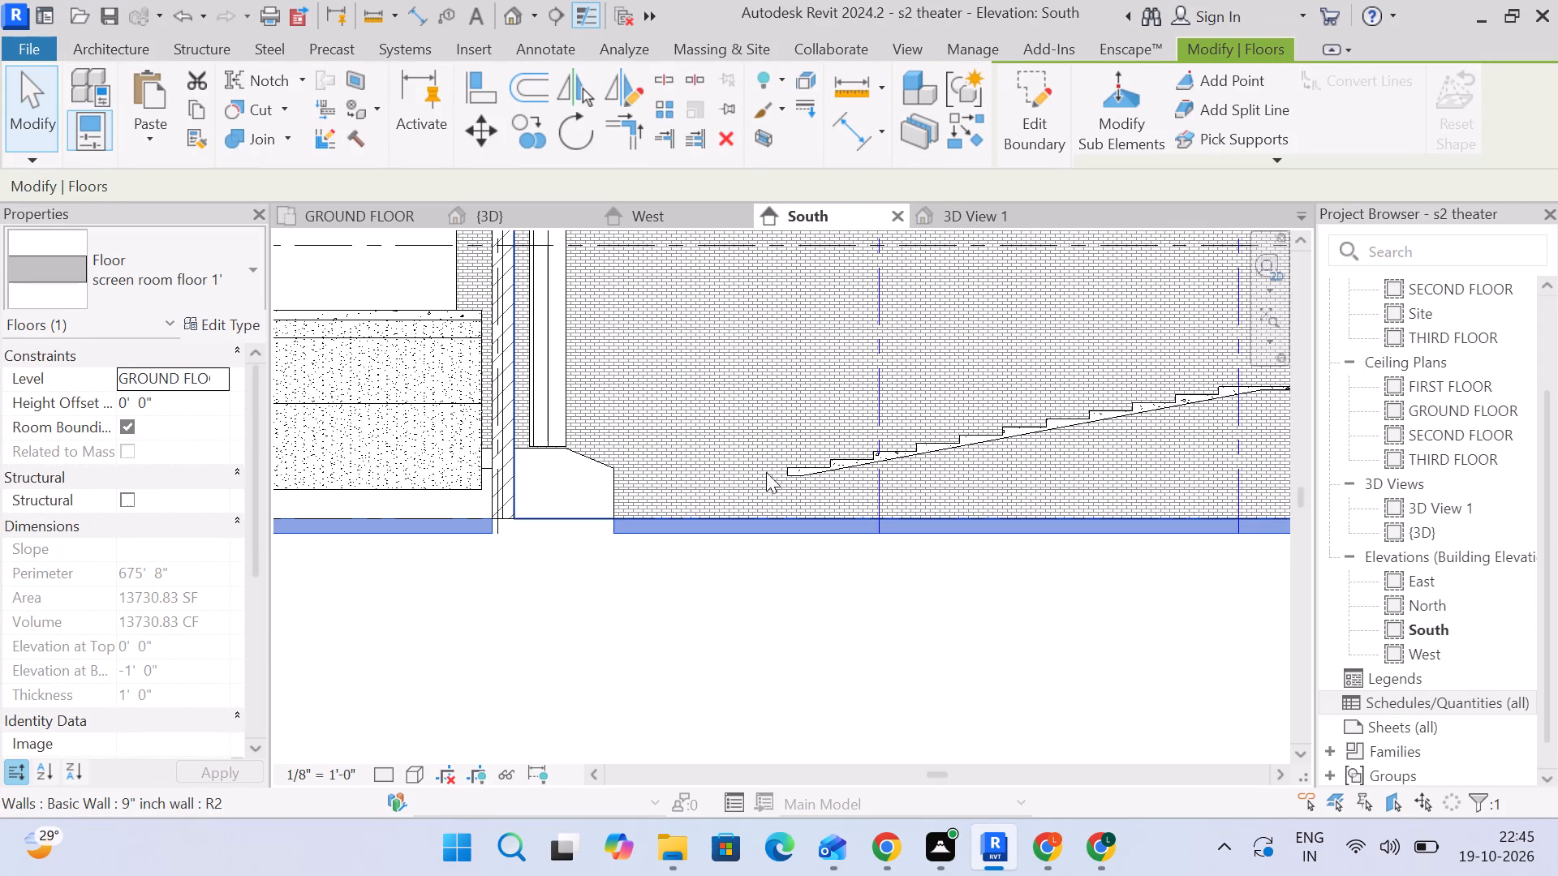
pyautogui.scroll(2, 808, 483)
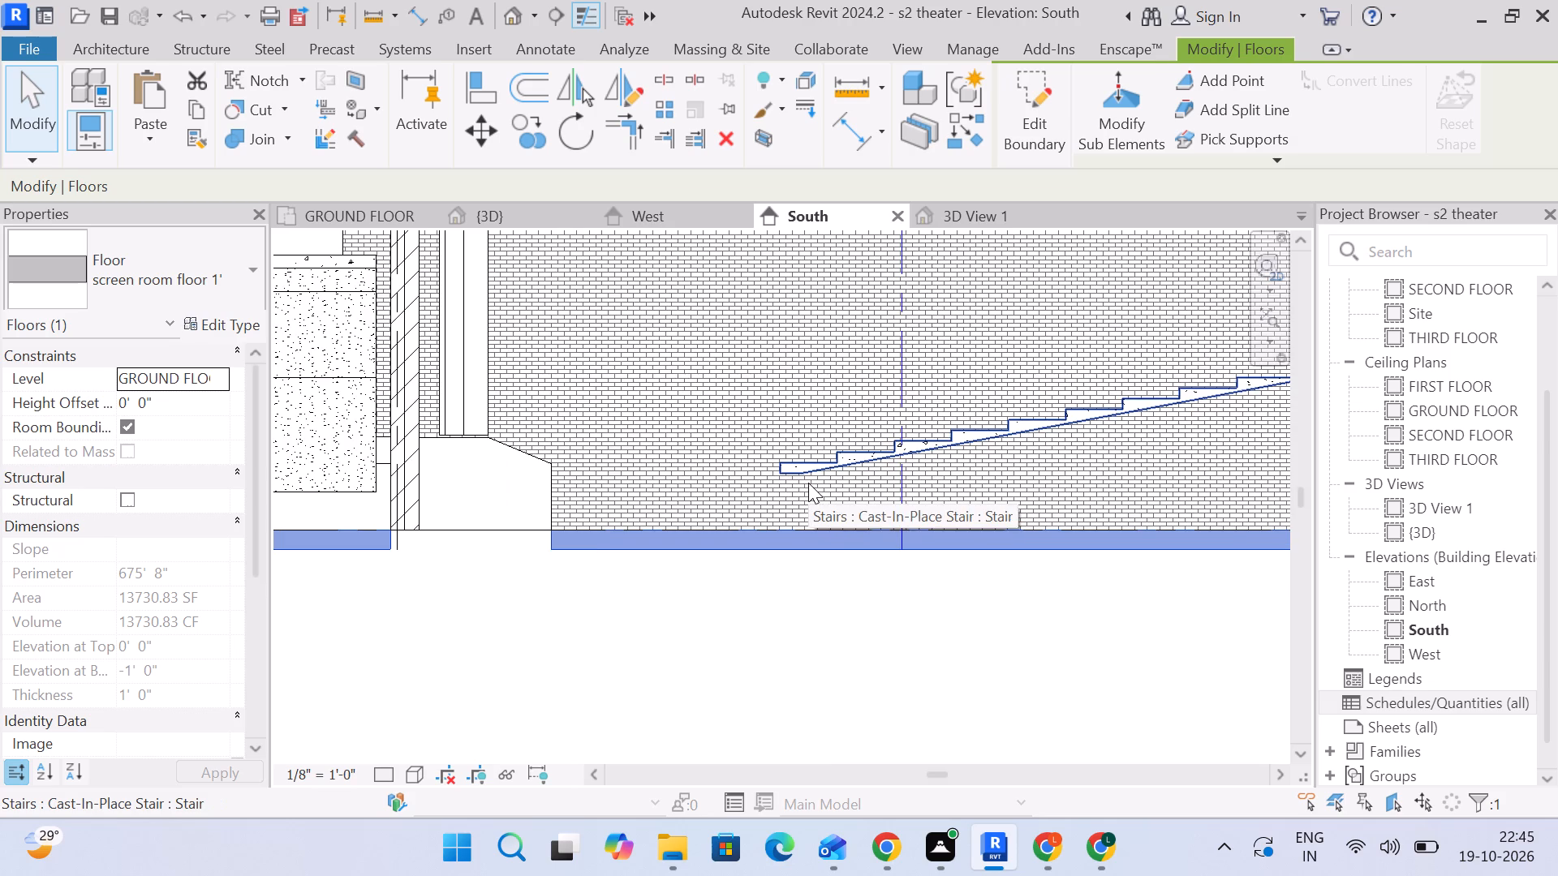
pyautogui.scroll(3, 781, 484)
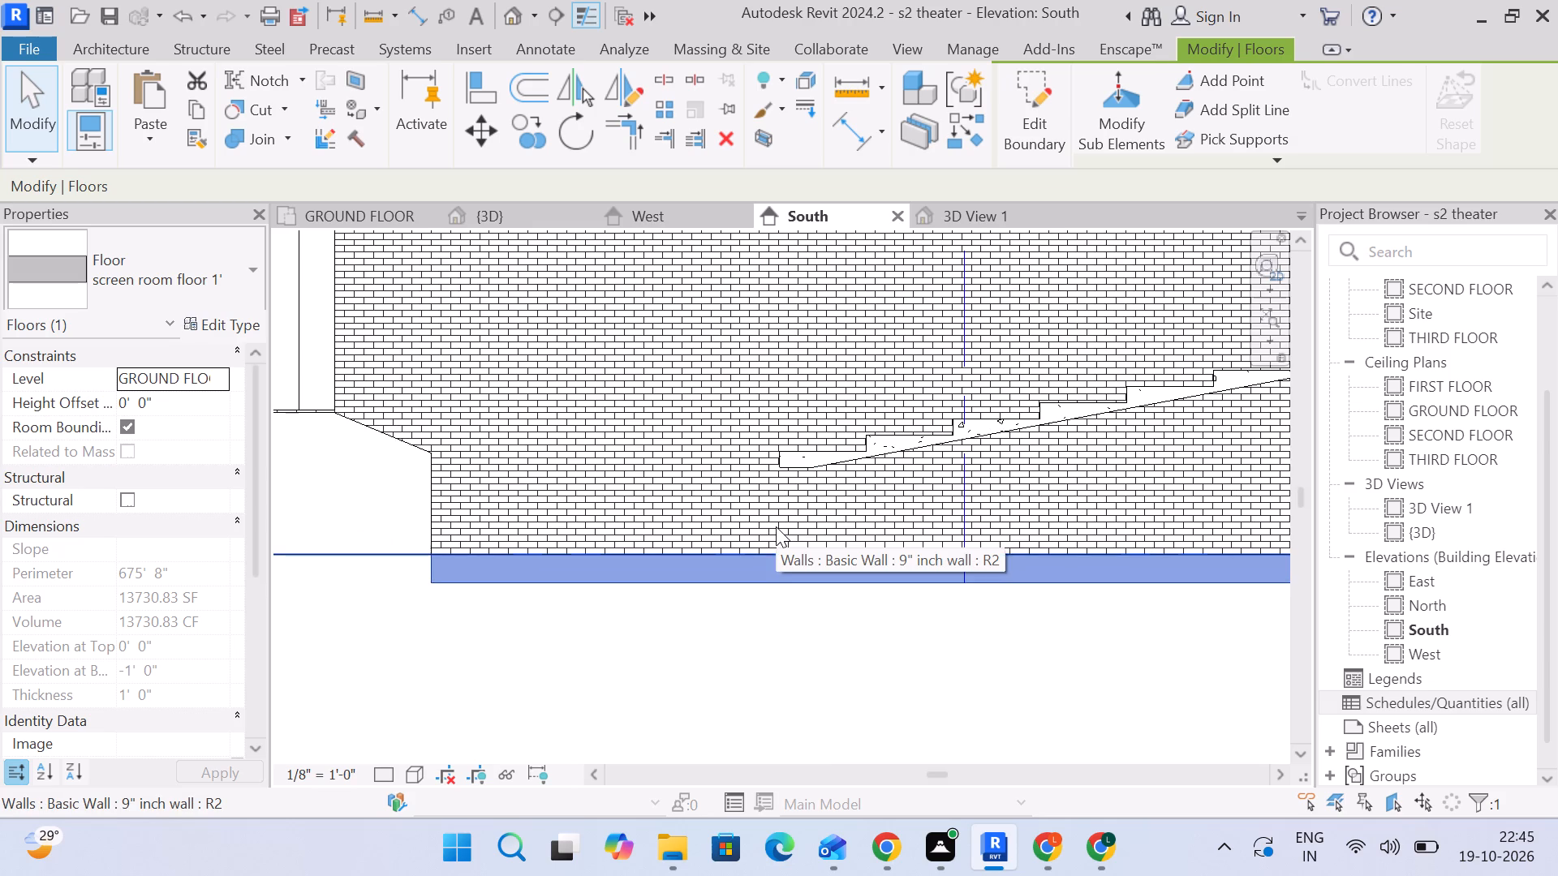
pyautogui.scroll(-4, 777, 527)
pyautogui.moveTo(777, 527); pyautogui.dragTo(797, 471, button='middle')
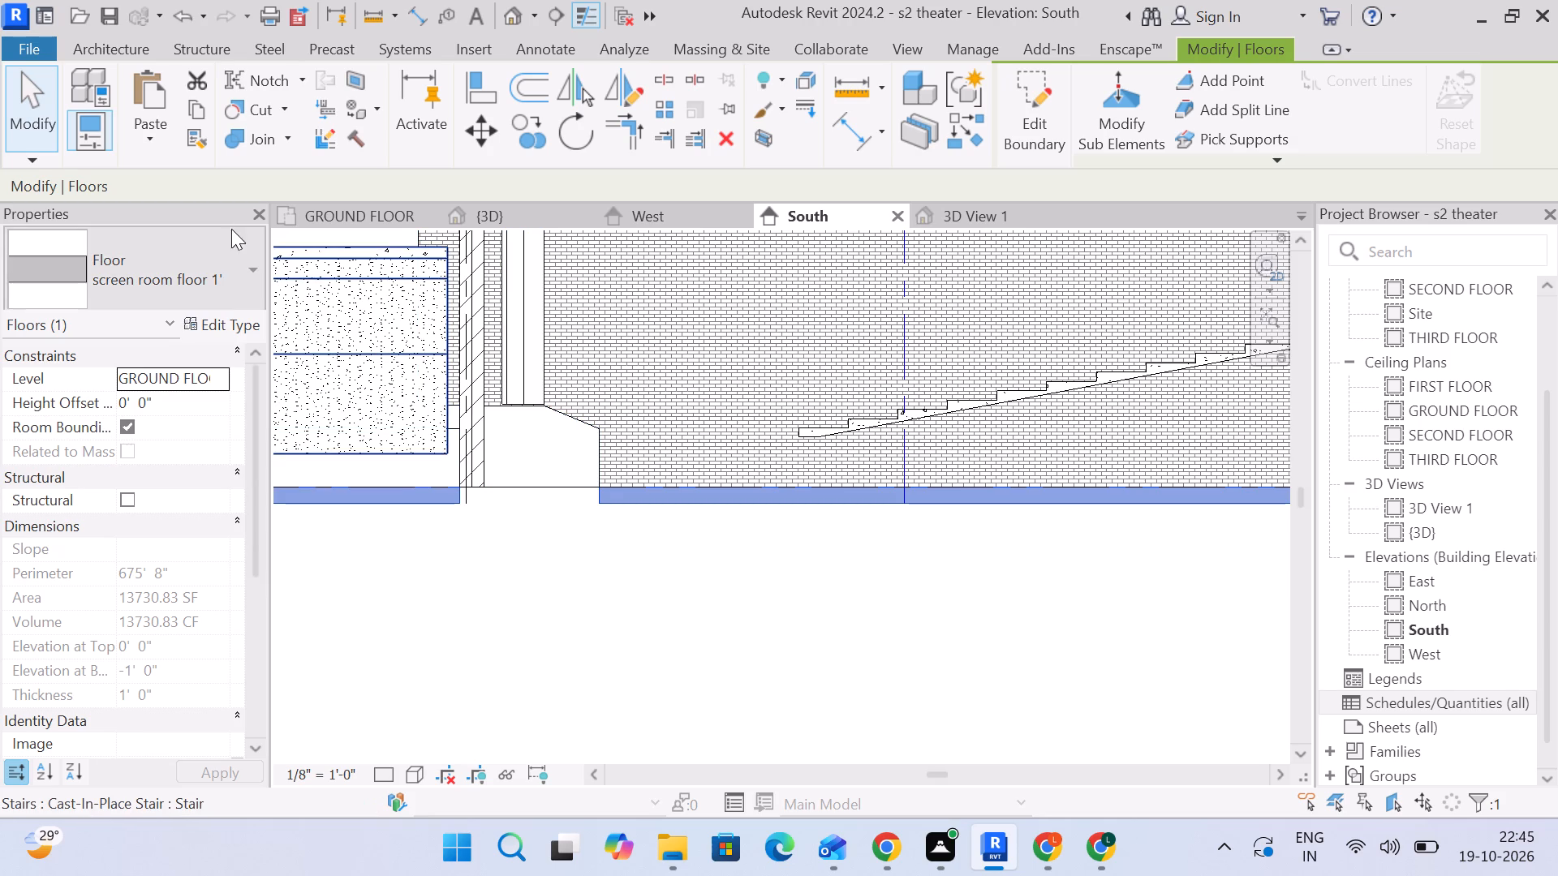
# Reopen the floor's boundary for editing in the GROUND FLOOR plan and delete the four boundary lines around the 100' hall.
pyautogui.click(344, 205)
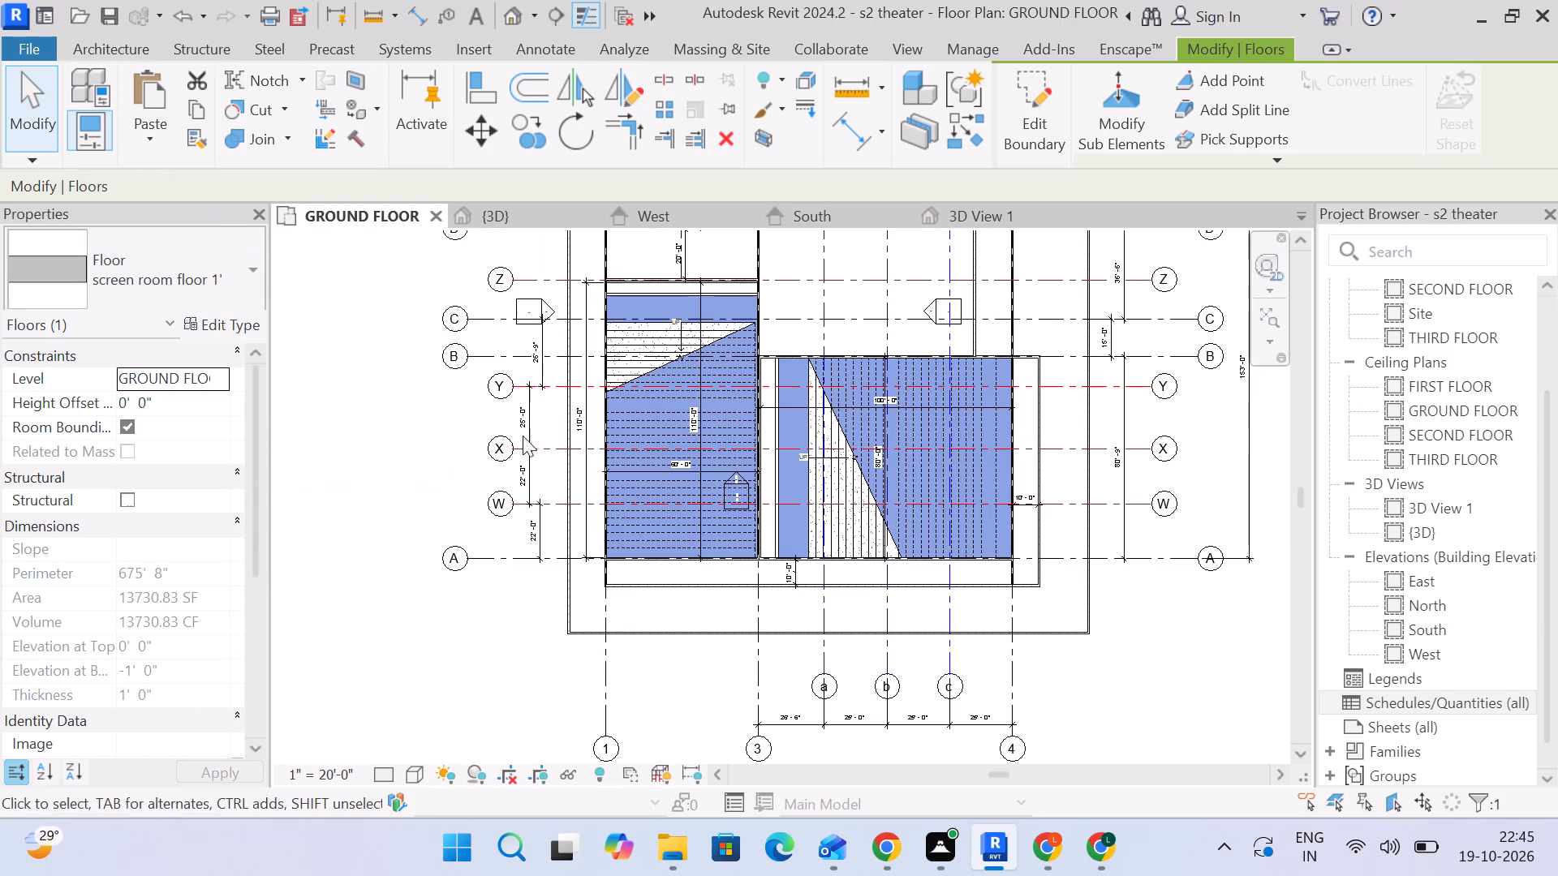
pyautogui.click(1035, 114)
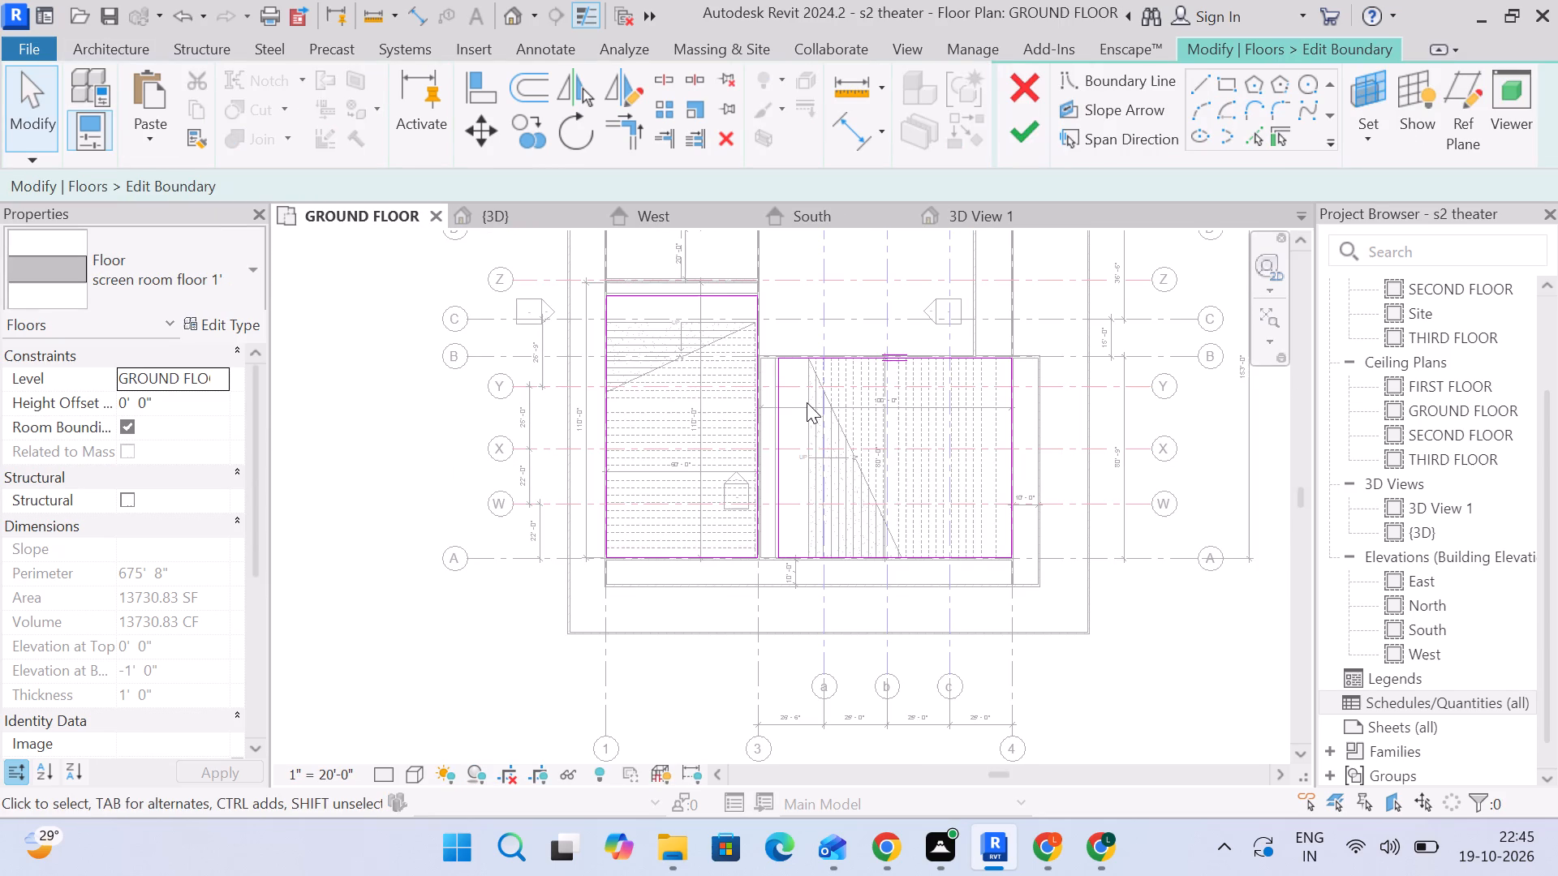
pyautogui.click(816, 362)
pyautogui.press('Delete')
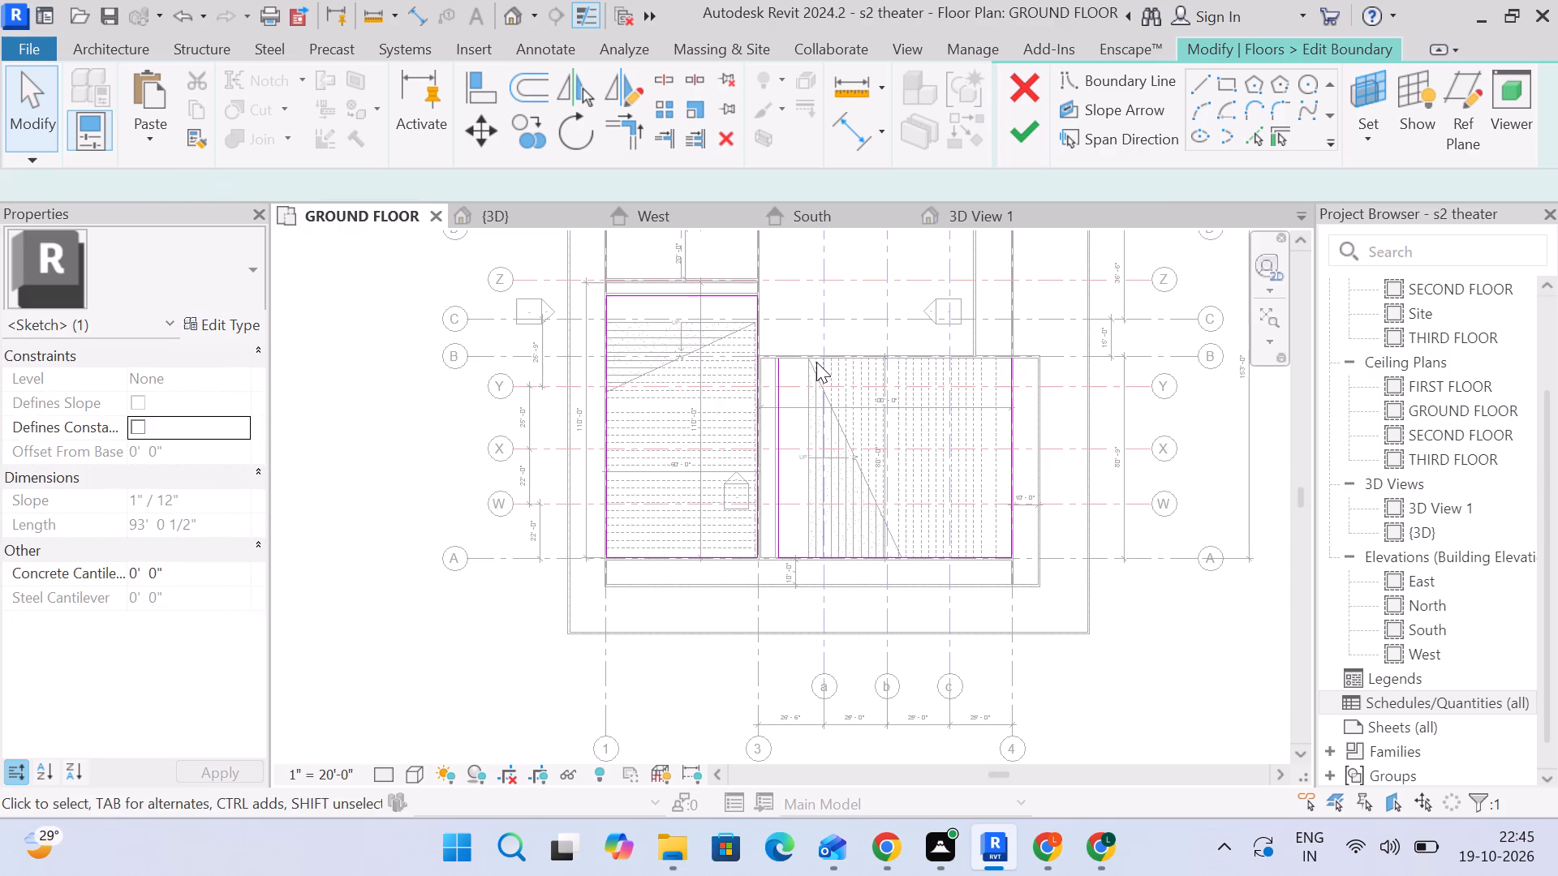
pyautogui.click(781, 393)
pyautogui.press('Delete')
pyautogui.click(1015, 410)
pyautogui.press('Delete')
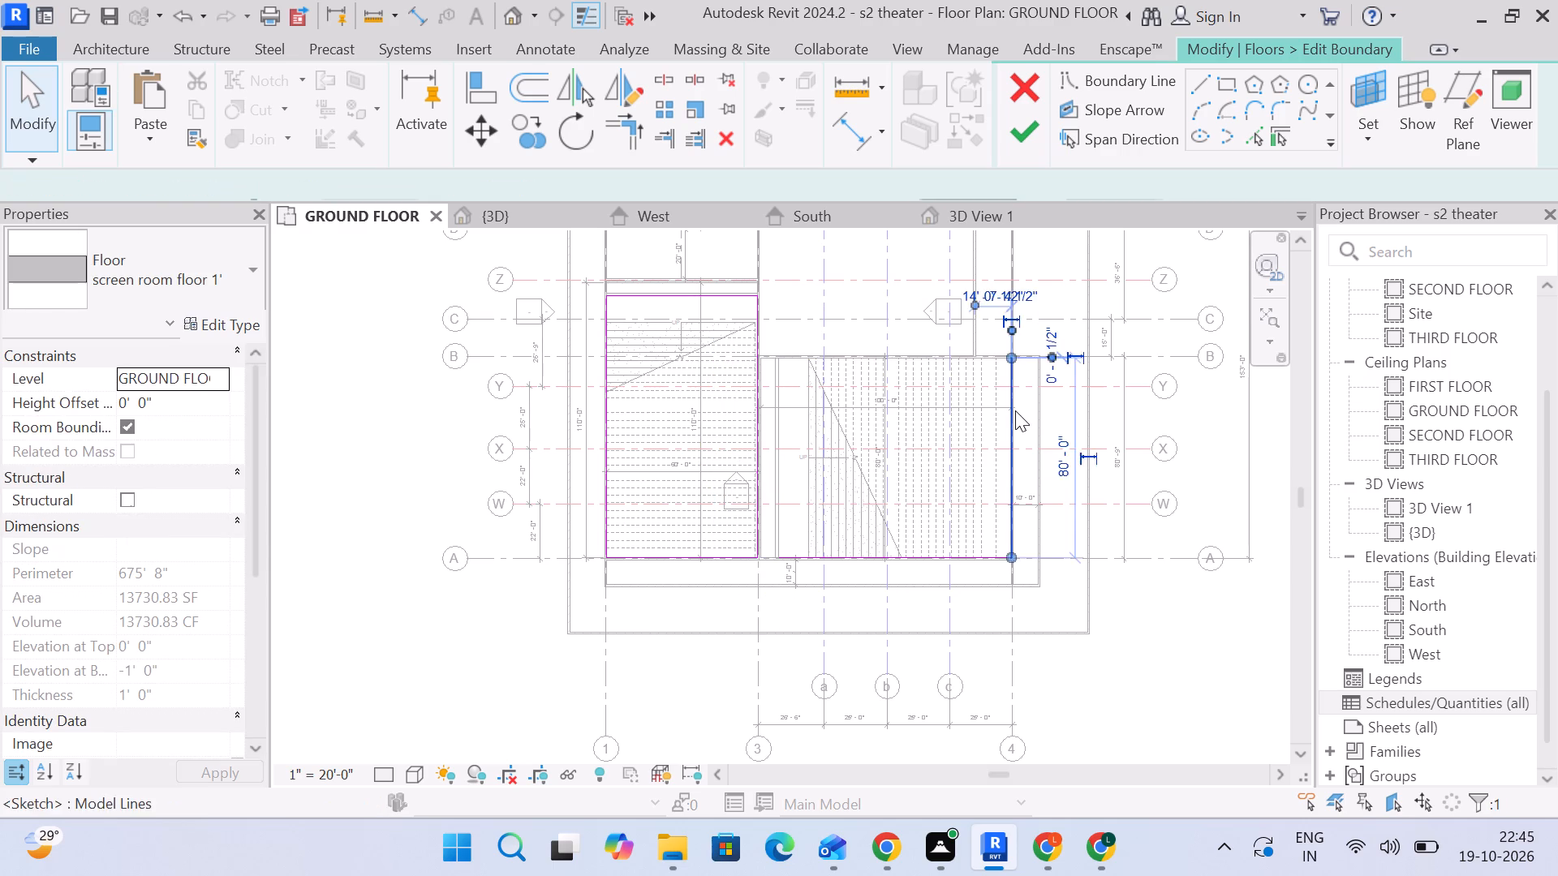
pyautogui.click(988, 552)
pyautogui.press('Delete')
# Delete the rectangular floor boundary around the 60'-wide hall.
pyautogui.scroll(4, 753, 549)
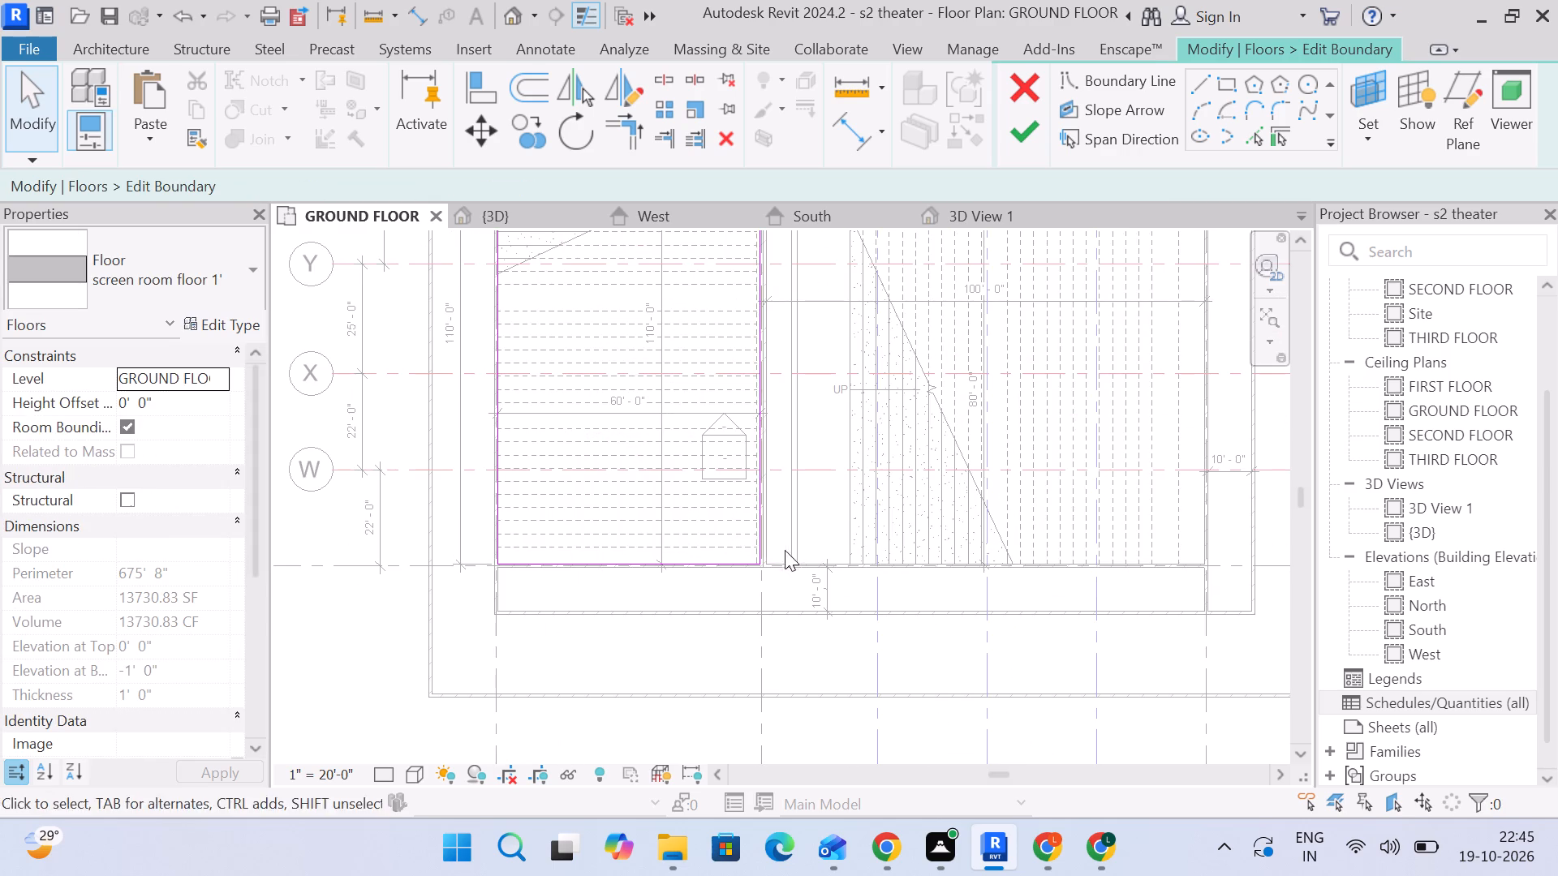
pyautogui.scroll(-7, 770, 554)
pyautogui.moveTo(514, 278); pyautogui.dragTo(632, 550)
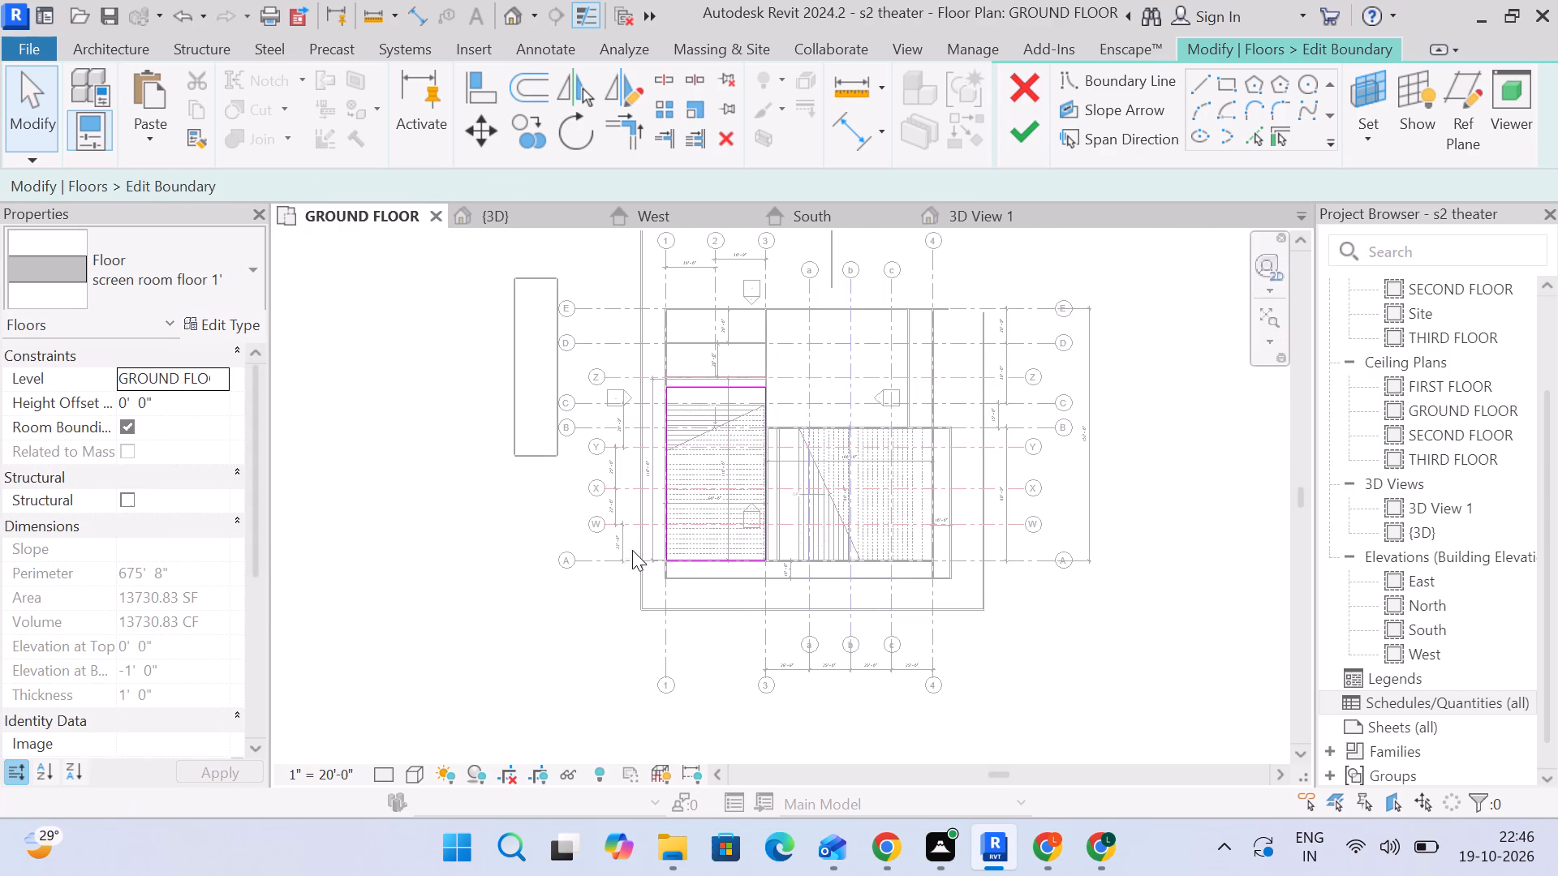
pyautogui.moveTo(632, 550); pyautogui.dragTo(889, 629)
pyautogui.press('Delete')
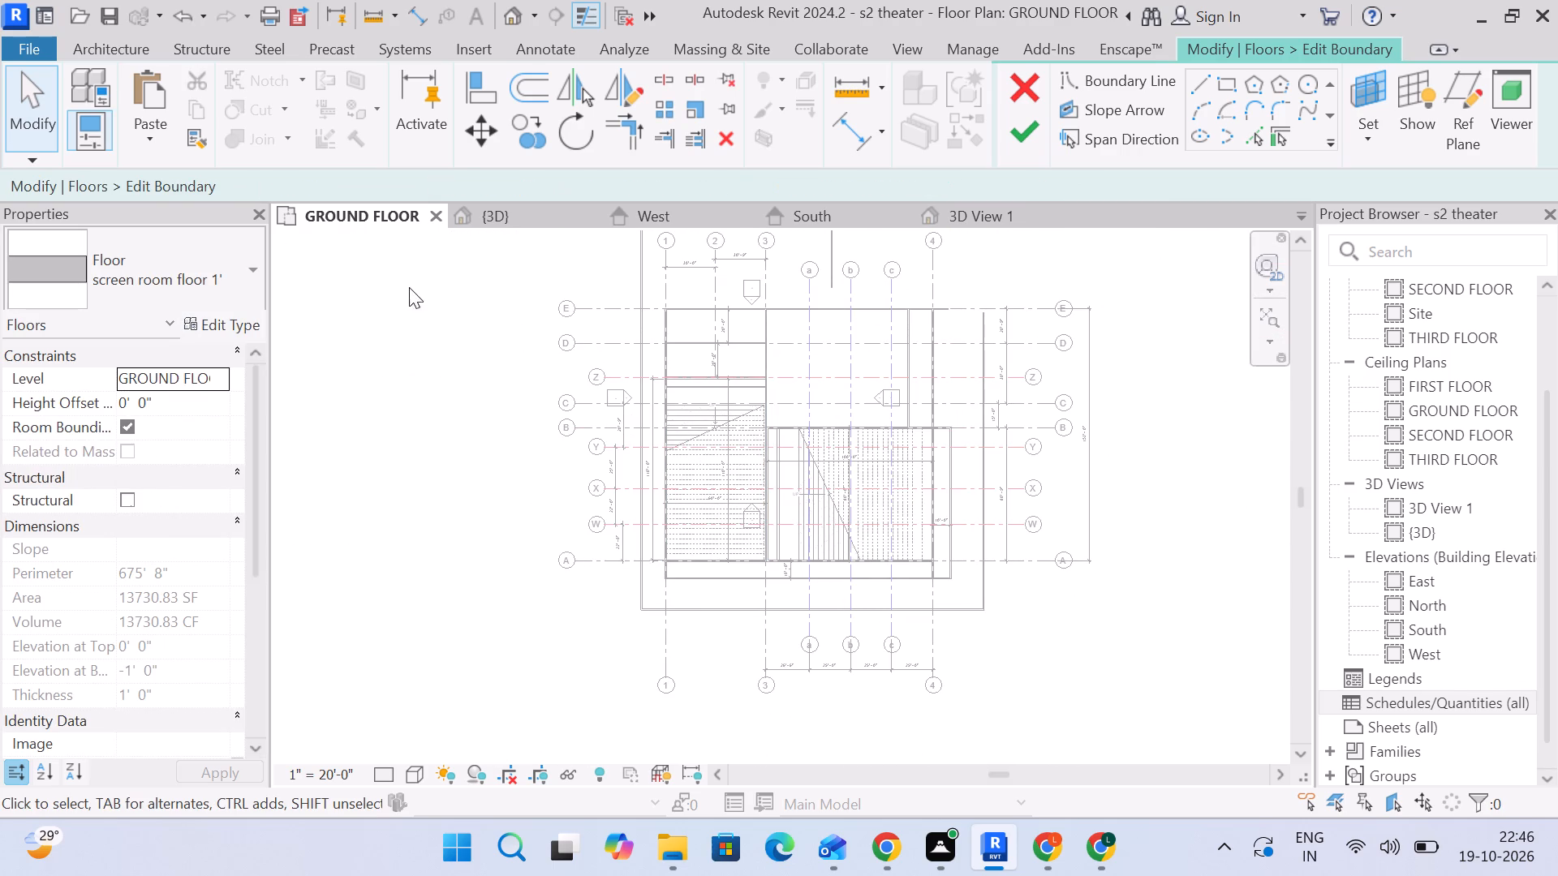
pyautogui.moveTo(428, 324); pyautogui.dragTo(1259, 792)
# Draw one rectangular floor boundary from the building's outer corner at grids 1 and E to the outer corridor wall corner beyond grids 4 and A.
pyautogui.scroll(-3, 1050, 582)
pyautogui.click(1221, 80)
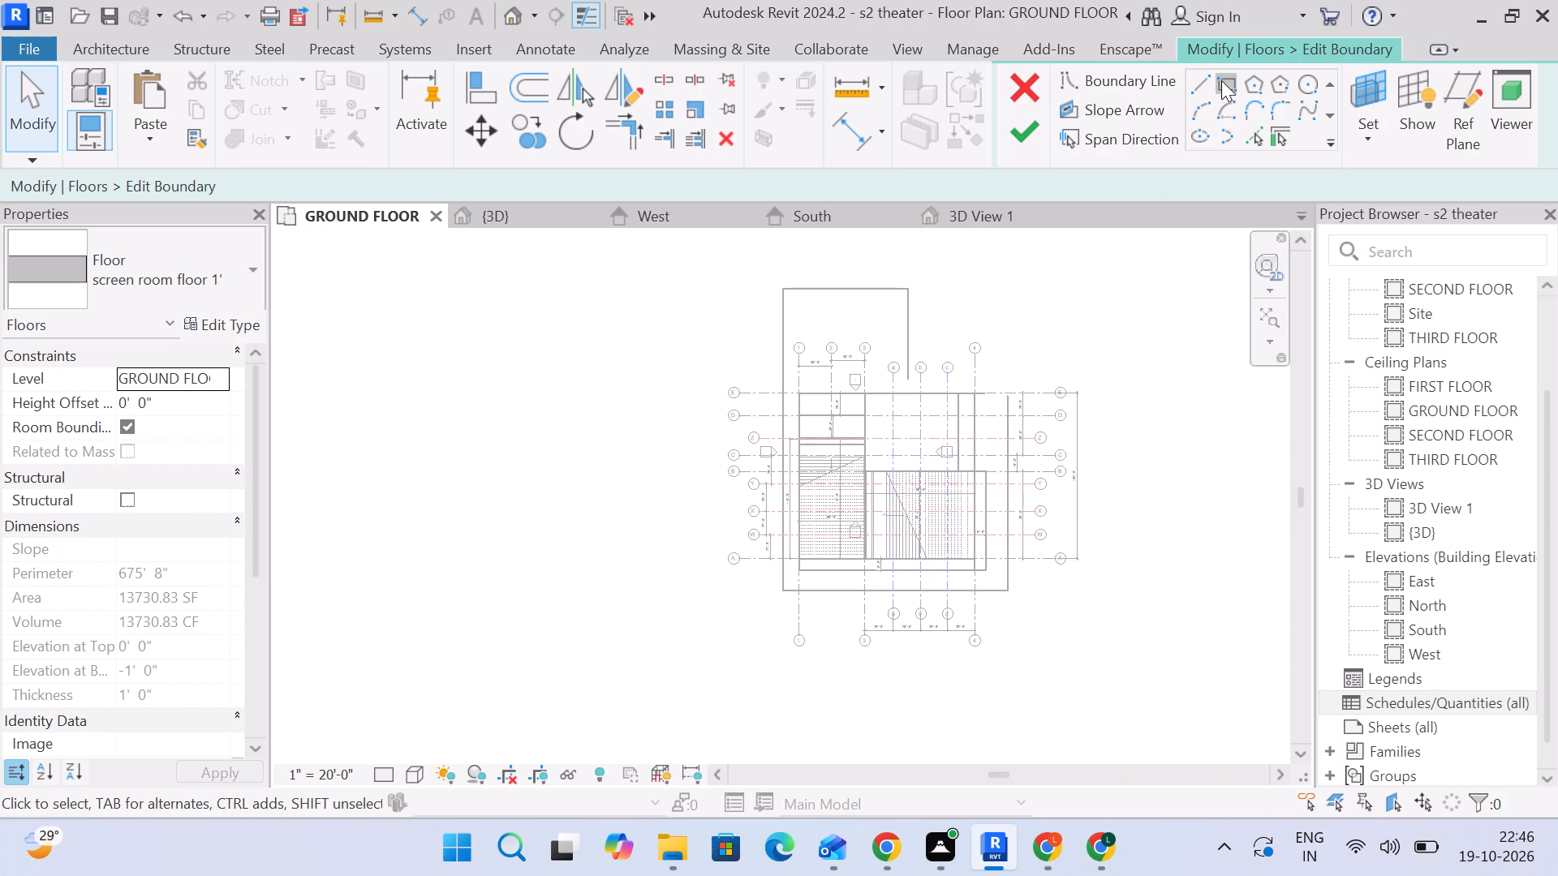
pyautogui.scroll(8, 760, 436)
pyautogui.moveTo(971, 442); pyautogui.dragTo(811, 432, button='middle')
pyautogui.scroll(2, 725, 303)
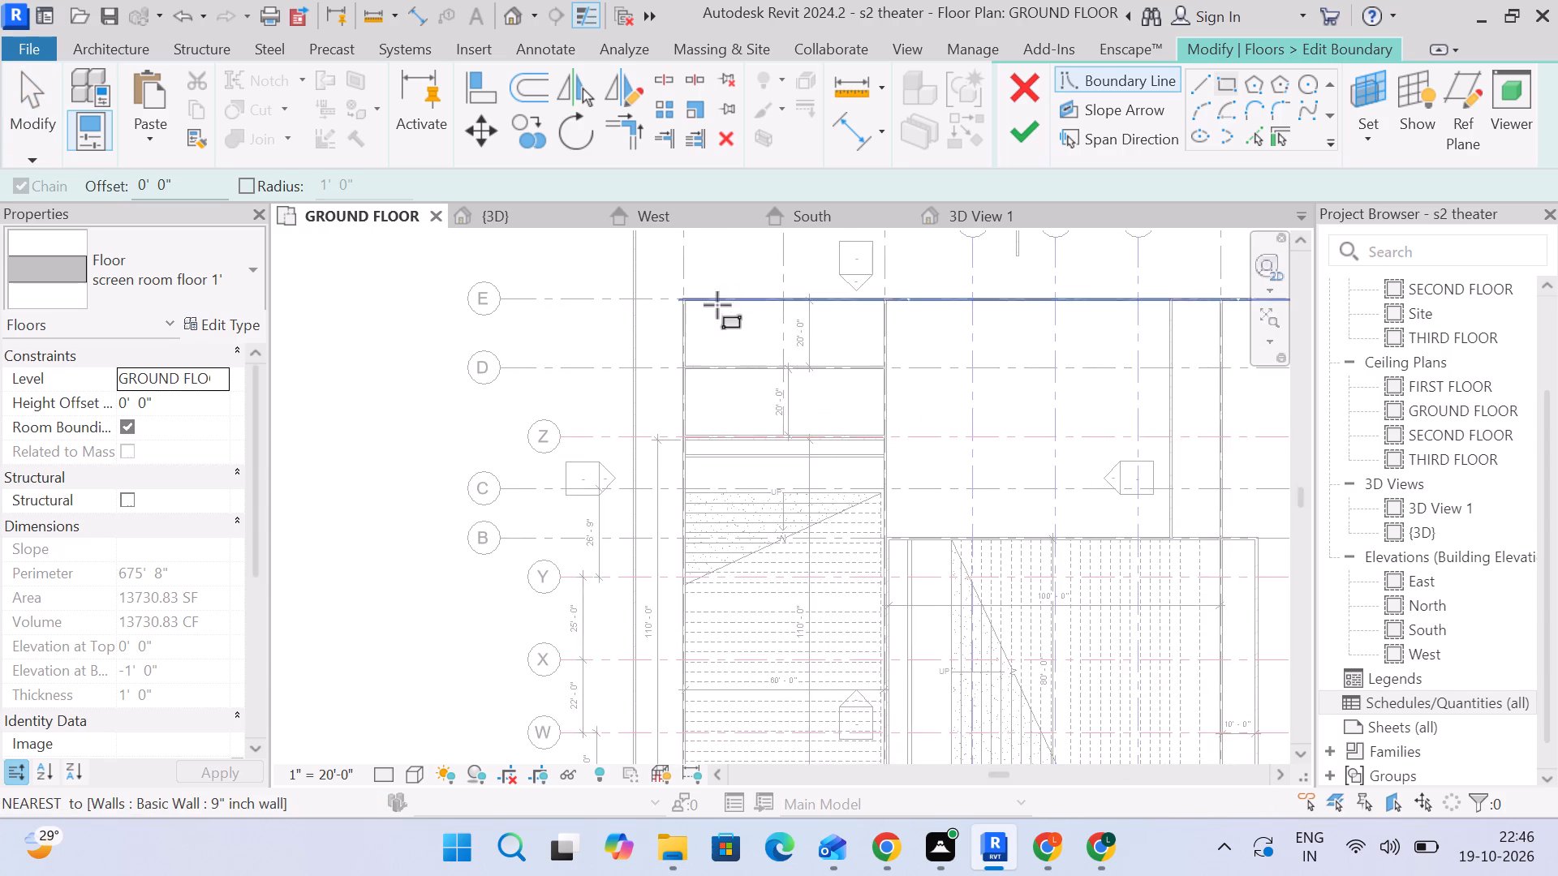
pyautogui.scroll(2, 717, 305)
pyautogui.scroll(4, 649, 306)
pyautogui.click(662, 277)
pyautogui.scroll(-4, 907, 526)
pyautogui.moveTo(1055, 622); pyautogui.dragTo(1055, 623, button='middle')
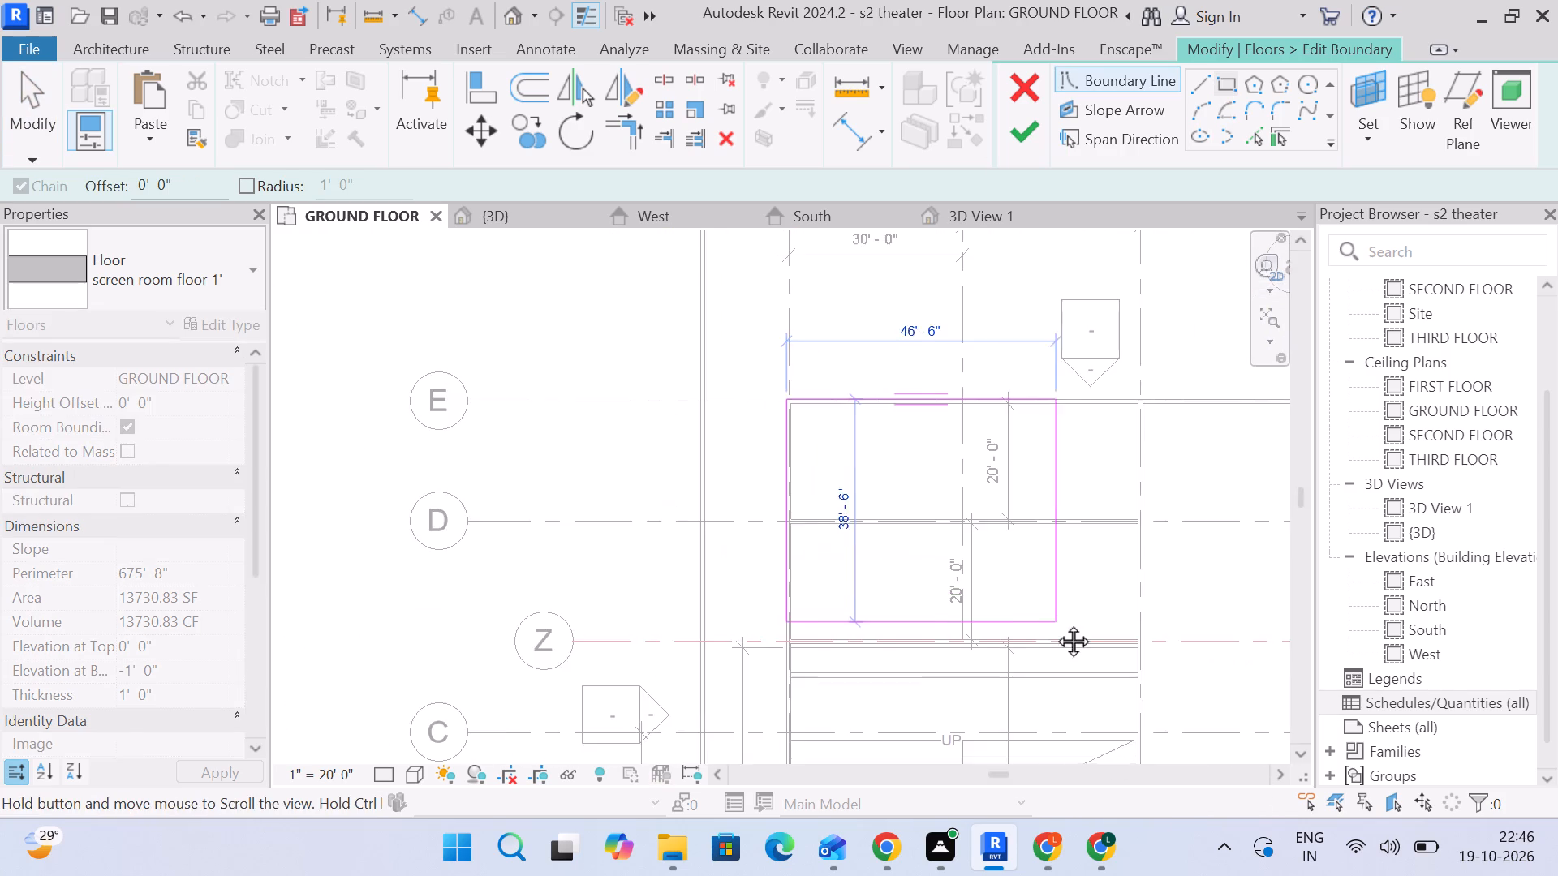
pyautogui.moveTo(1055, 623); pyautogui.dragTo(713, 452, button='middle')
pyautogui.scroll(-4, 712, 452)
pyautogui.moveTo(1001, 601); pyautogui.dragTo(791, 423, button='middle')
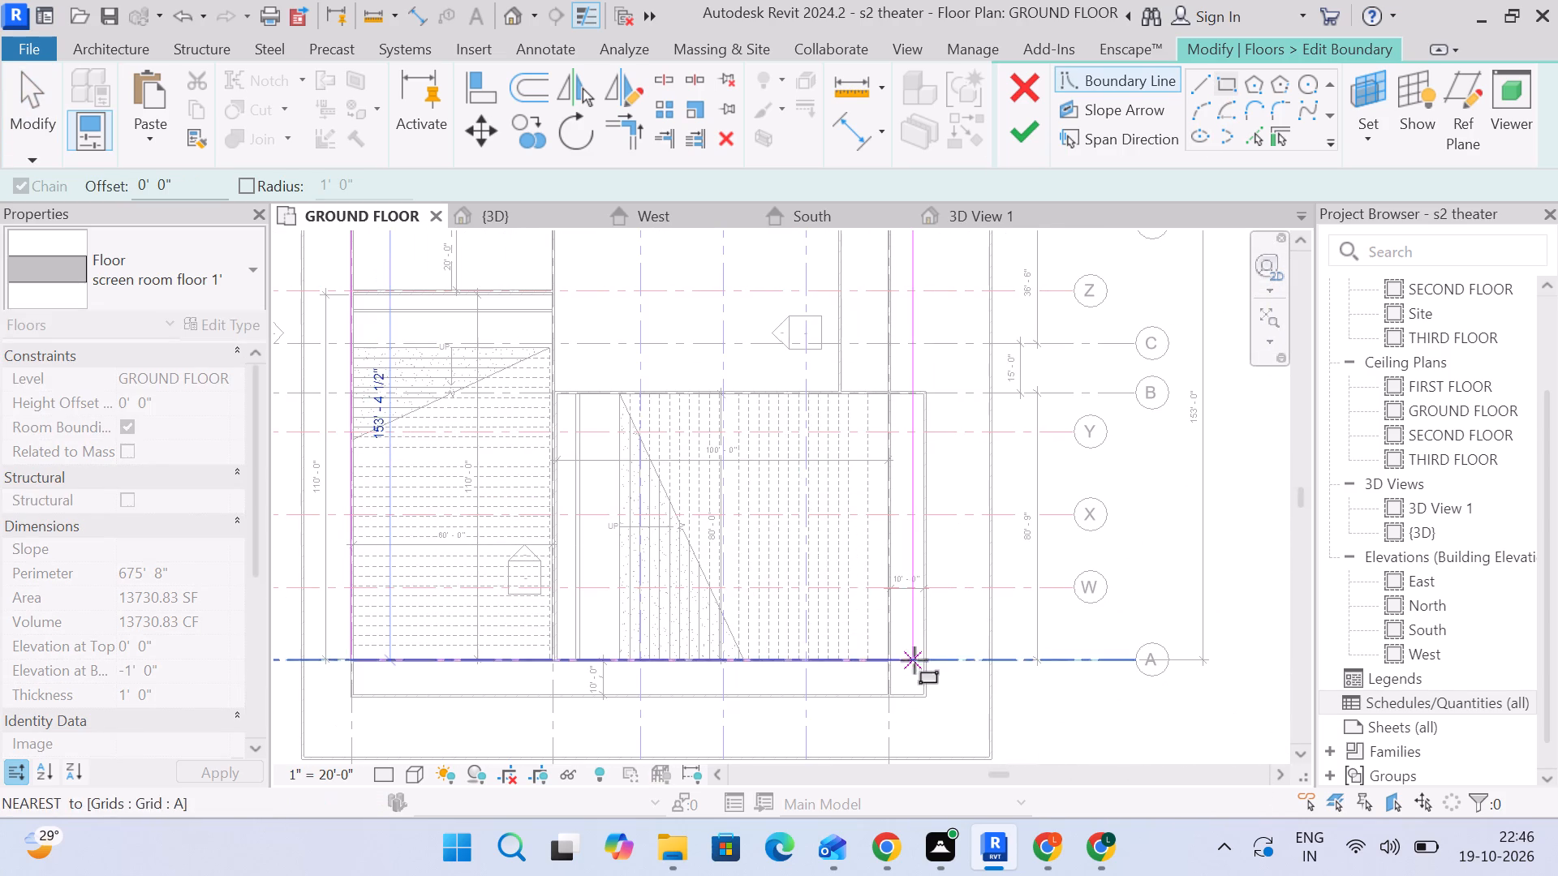
pyautogui.scroll(9, 928, 702)
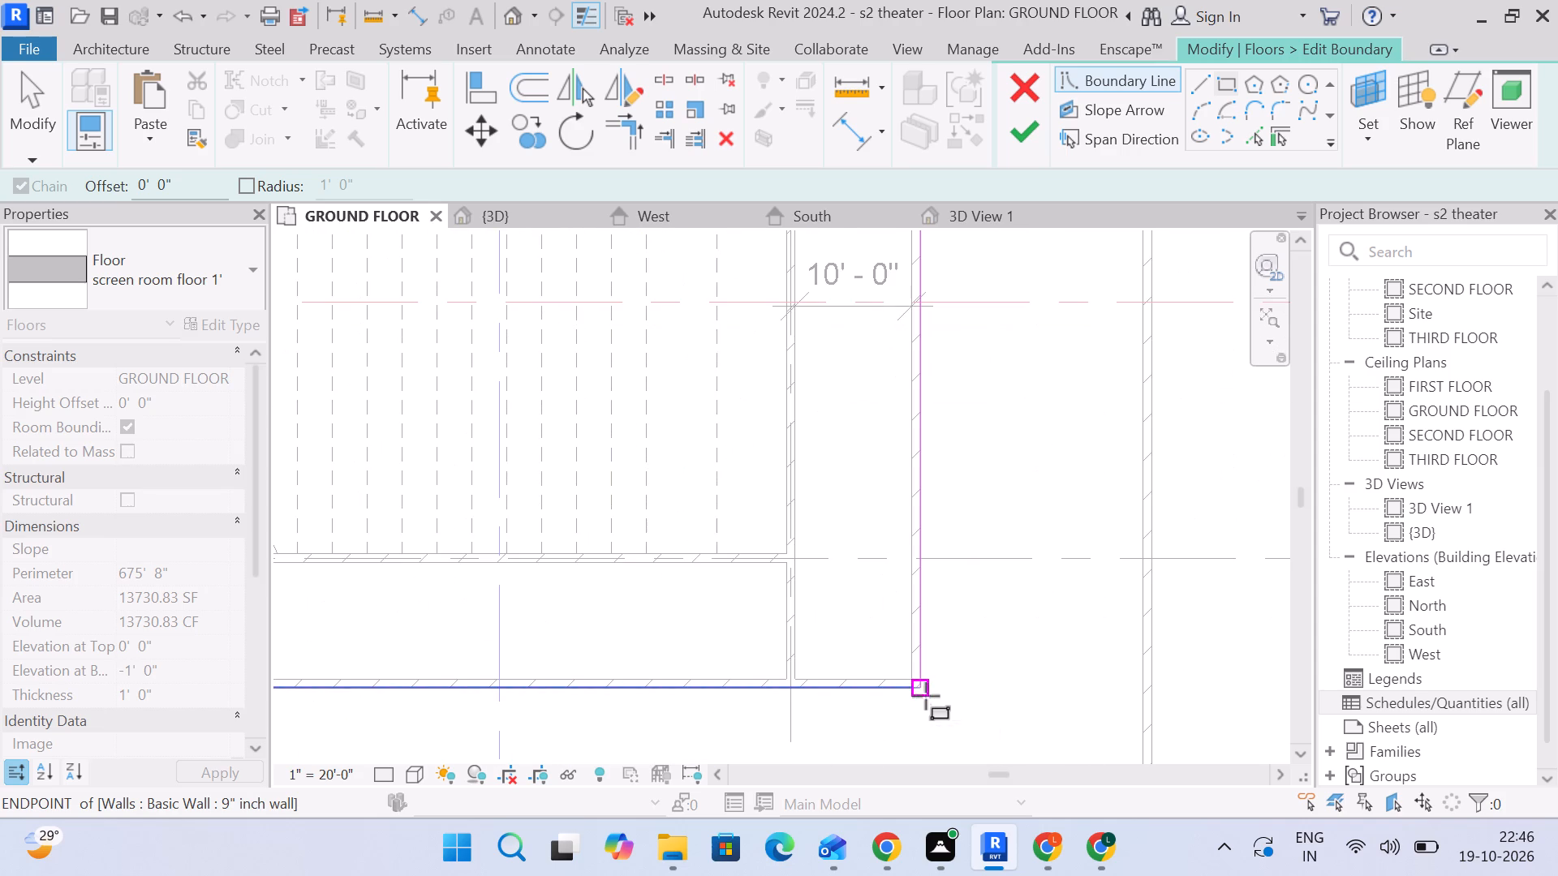
pyautogui.click(923, 688)
pyautogui.scroll(-9, 1011, 639)
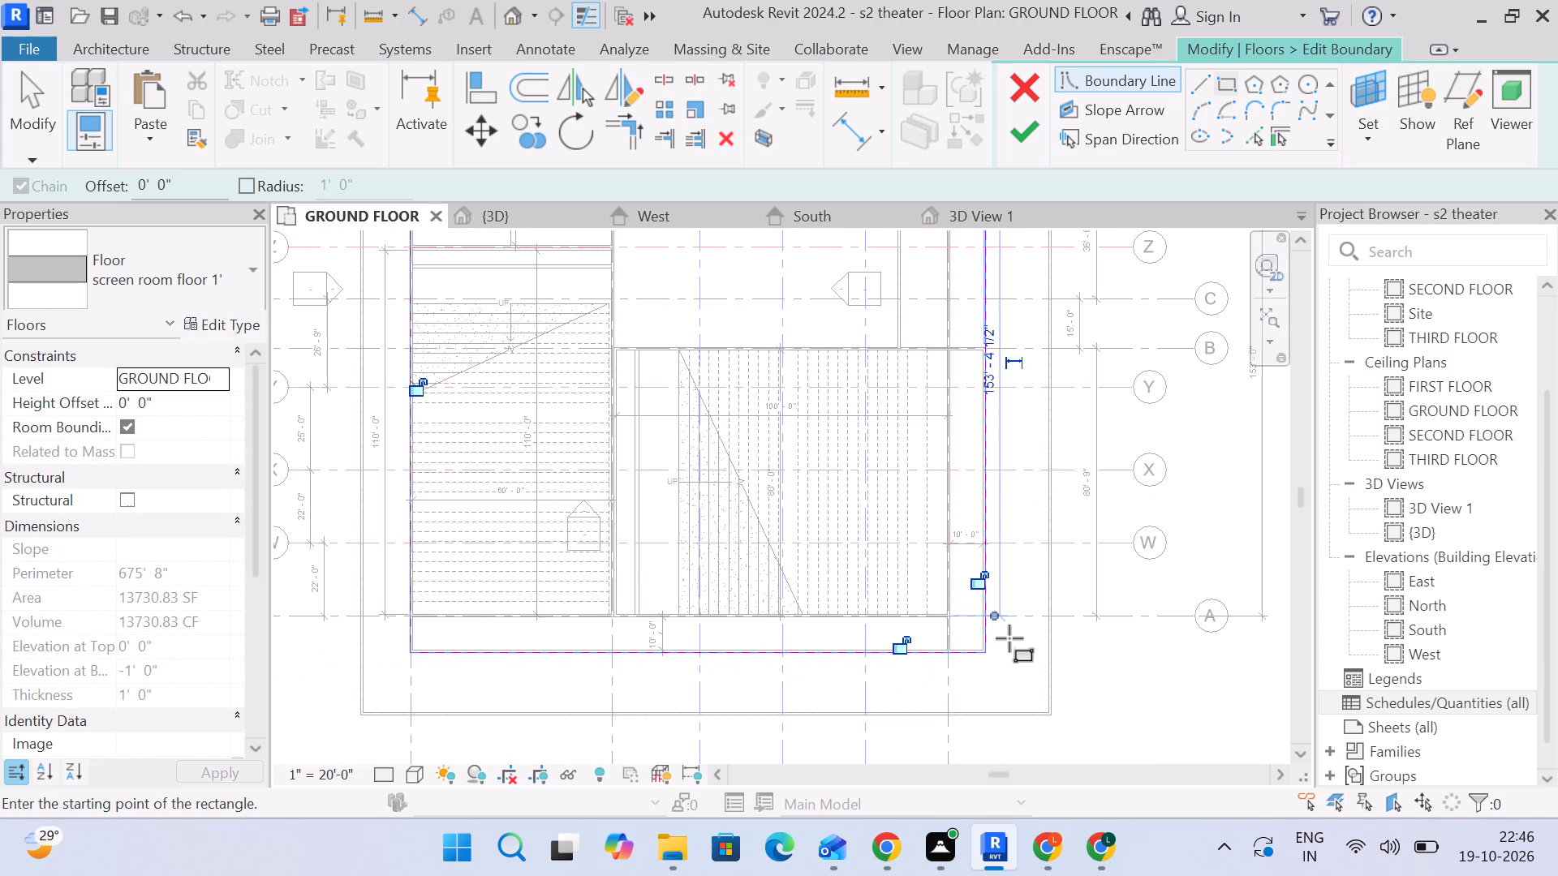
pyautogui.moveTo(1024, 414); pyautogui.dragTo(1047, 617, button='middle')
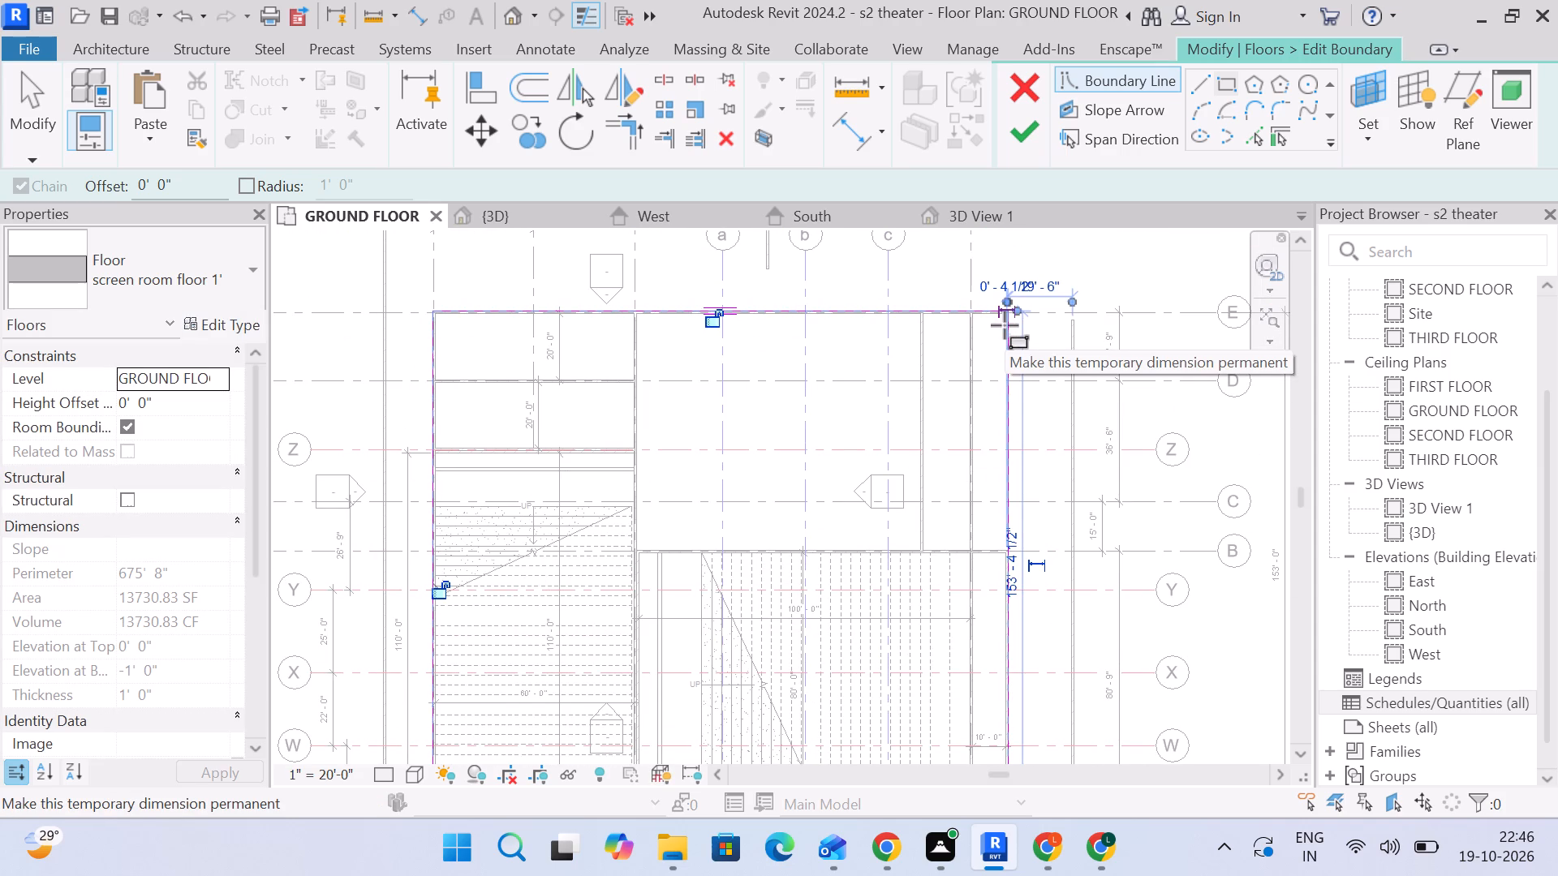
pyautogui.click(48, 100)
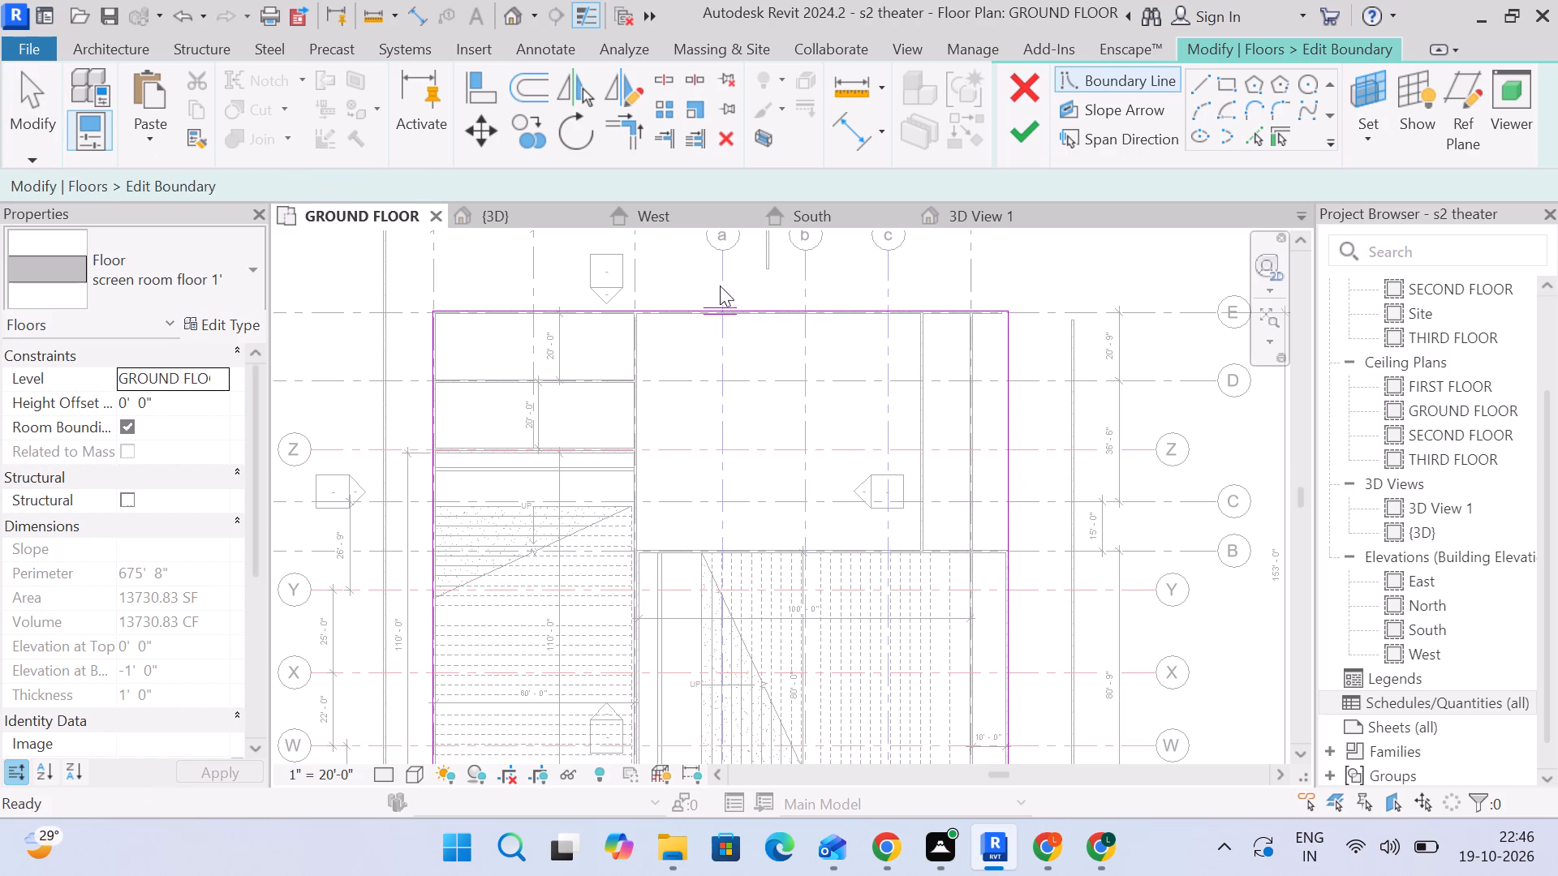
pyautogui.scroll(6, 1001, 311)
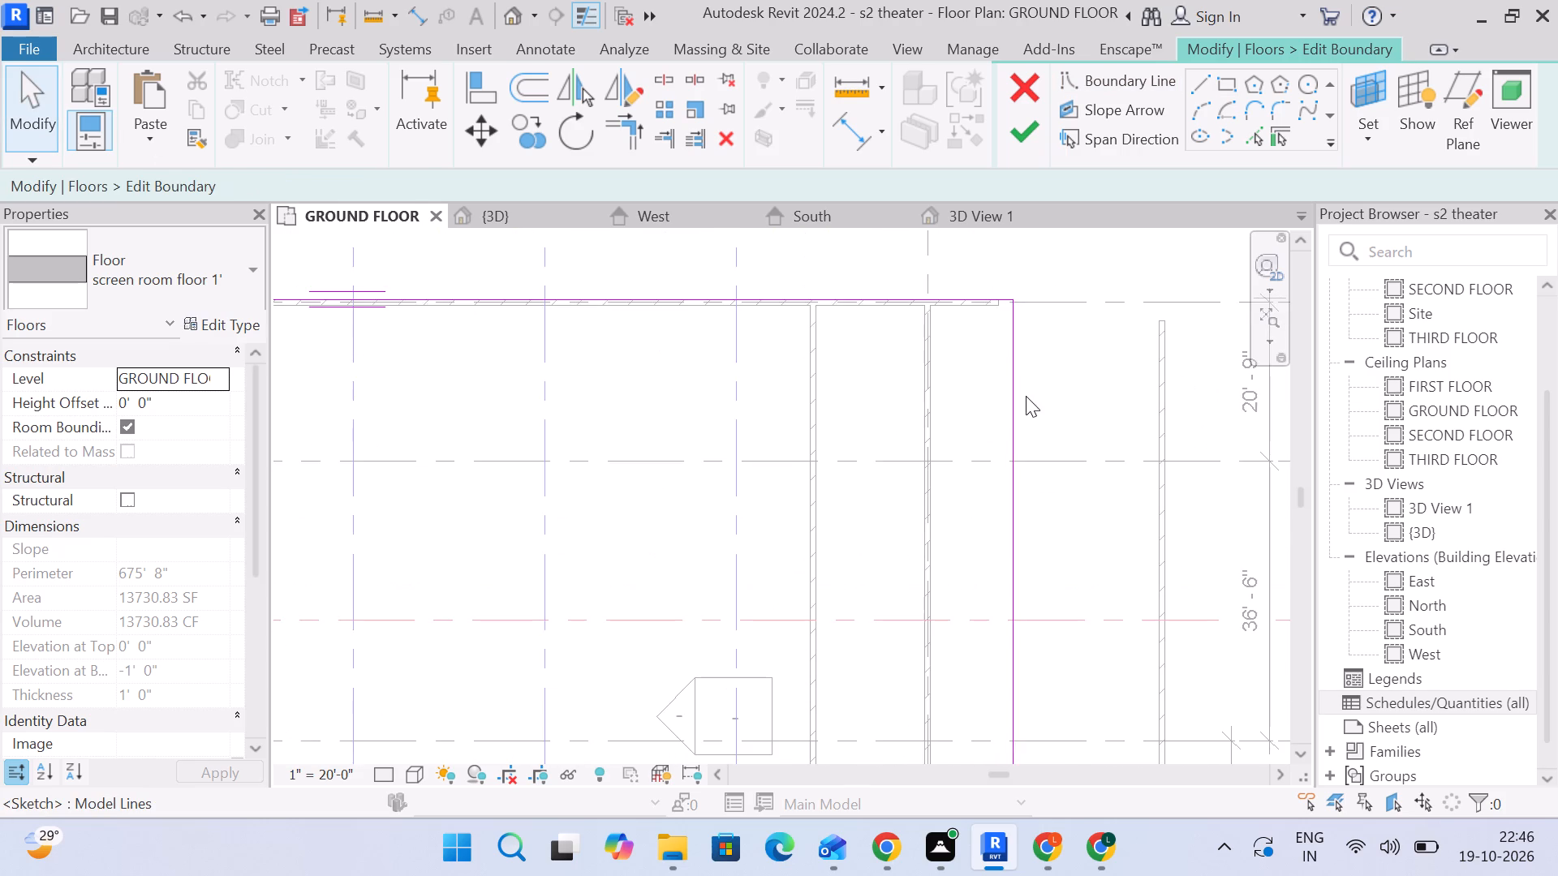
# Draw a 72' 3" vertical floor boundary line along grid 4's outer wall face, from the wall junction at grid B to the boundary at grid E.
pyautogui.moveTo(1026, 396); pyautogui.dragTo(1067, 320, button='middle')
pyautogui.scroll(-3, 1067, 320)
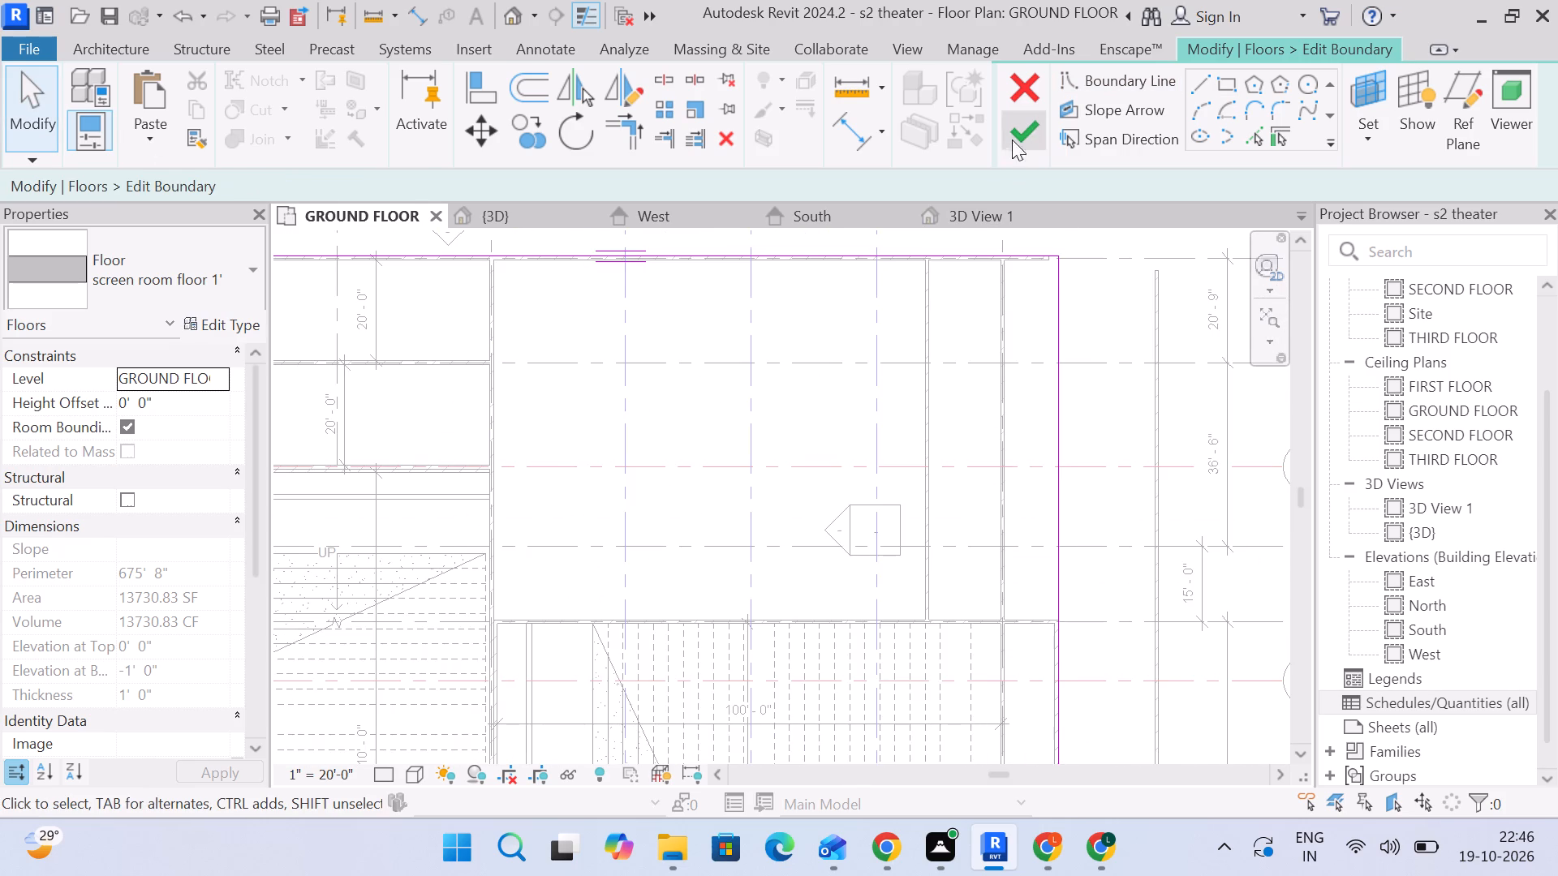
pyautogui.click(1205, 83)
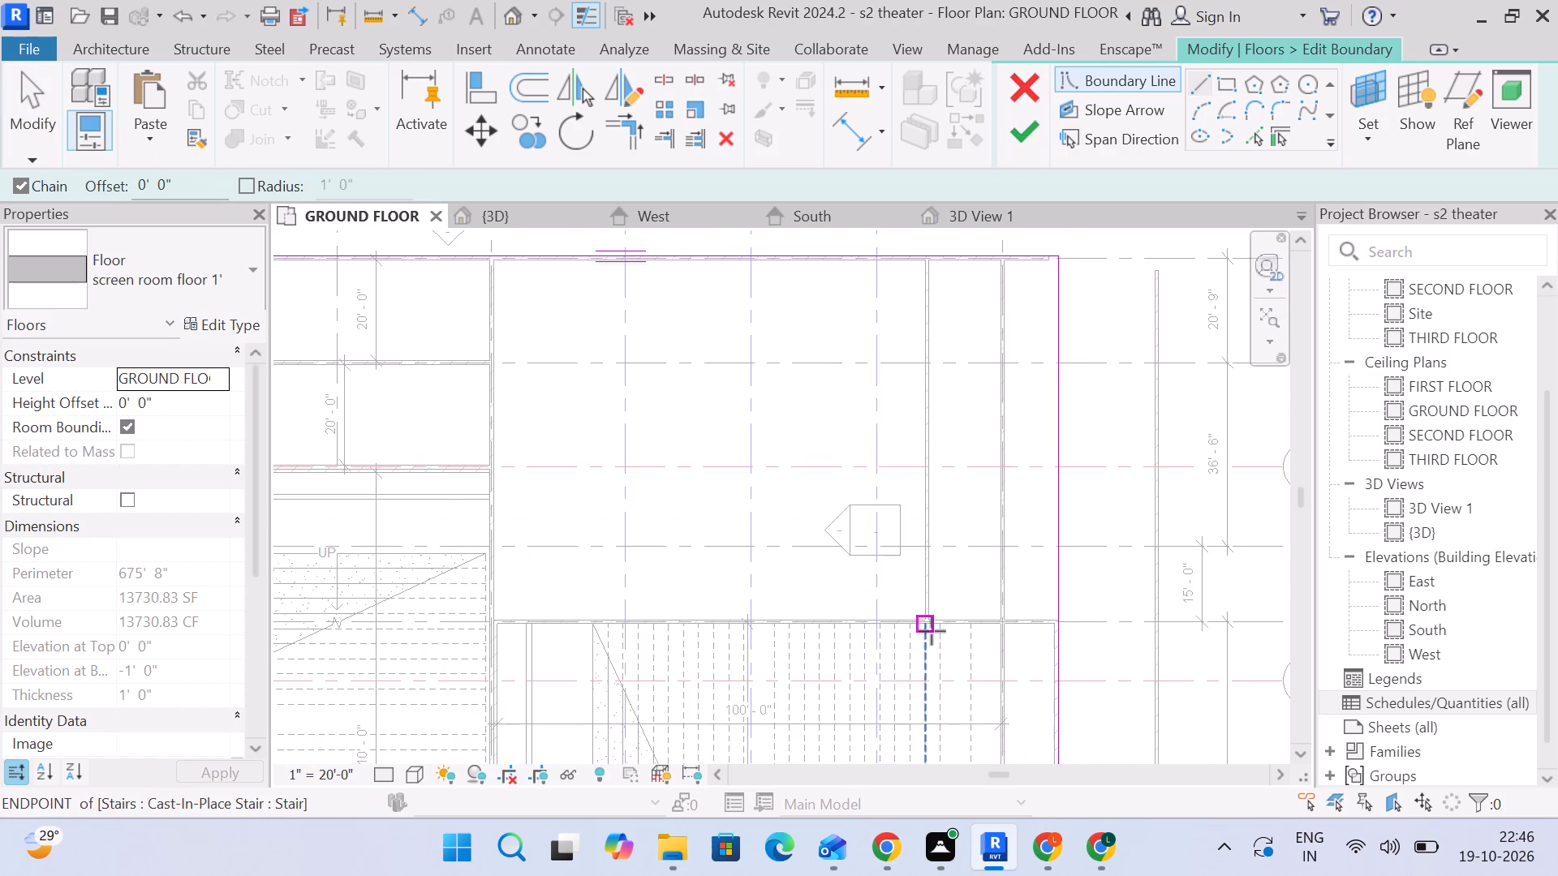
pyautogui.scroll(2, 1025, 622)
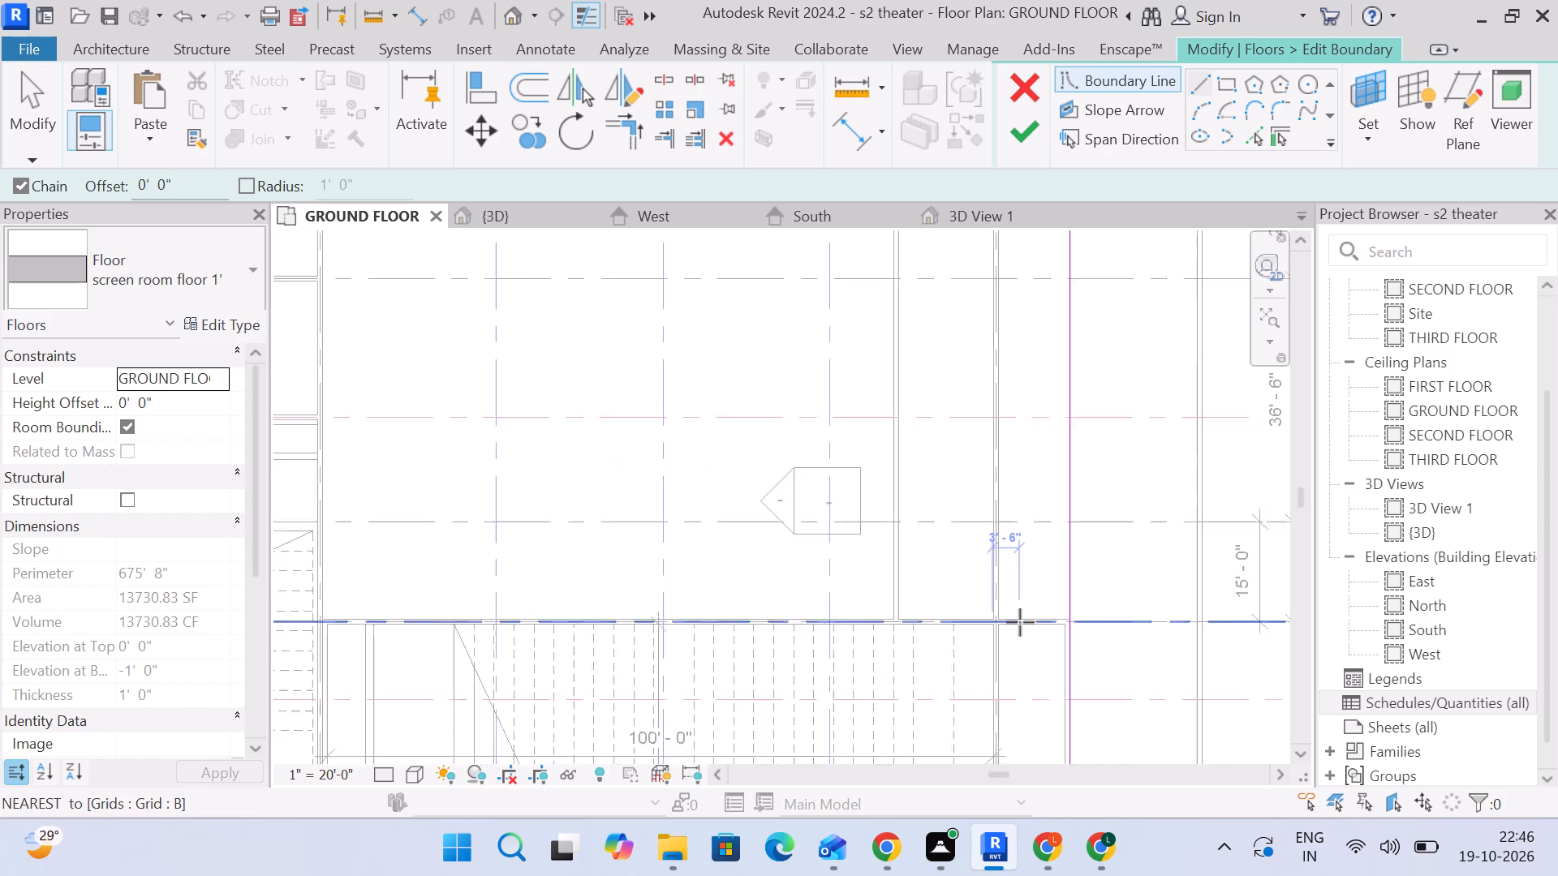
pyautogui.scroll(4, 1020, 622)
pyautogui.click(999, 615)
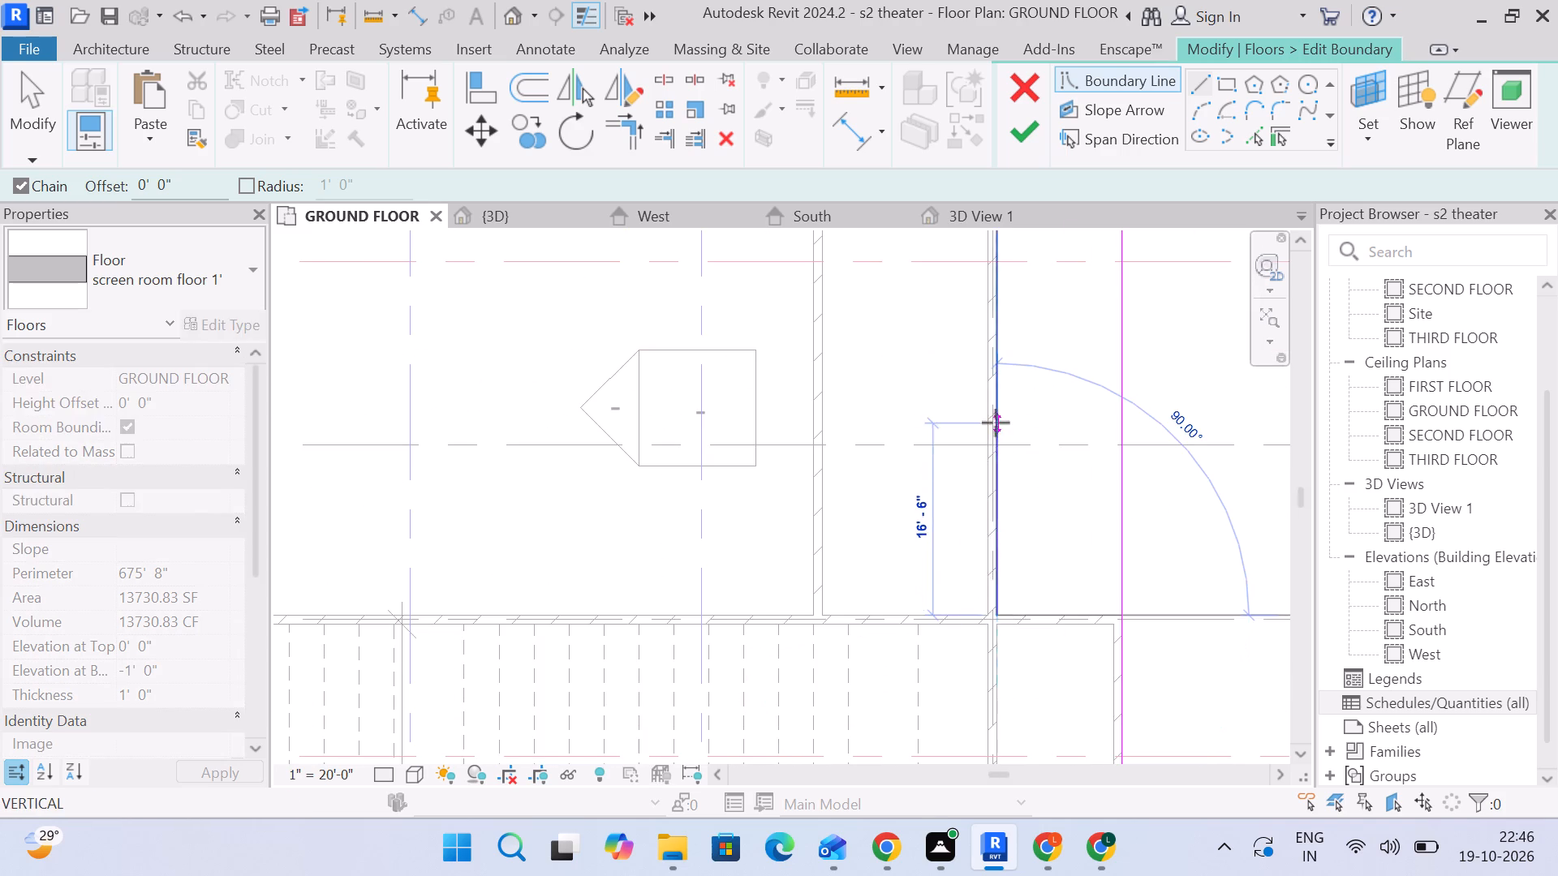
pyautogui.moveTo(993, 426); pyautogui.dragTo(914, 870, button='middle')
pyautogui.scroll(-3, 923, 481)
pyautogui.moveTo(914, 512); pyautogui.dragTo(912, 788, button='middle')
pyautogui.scroll(3, 919, 771)
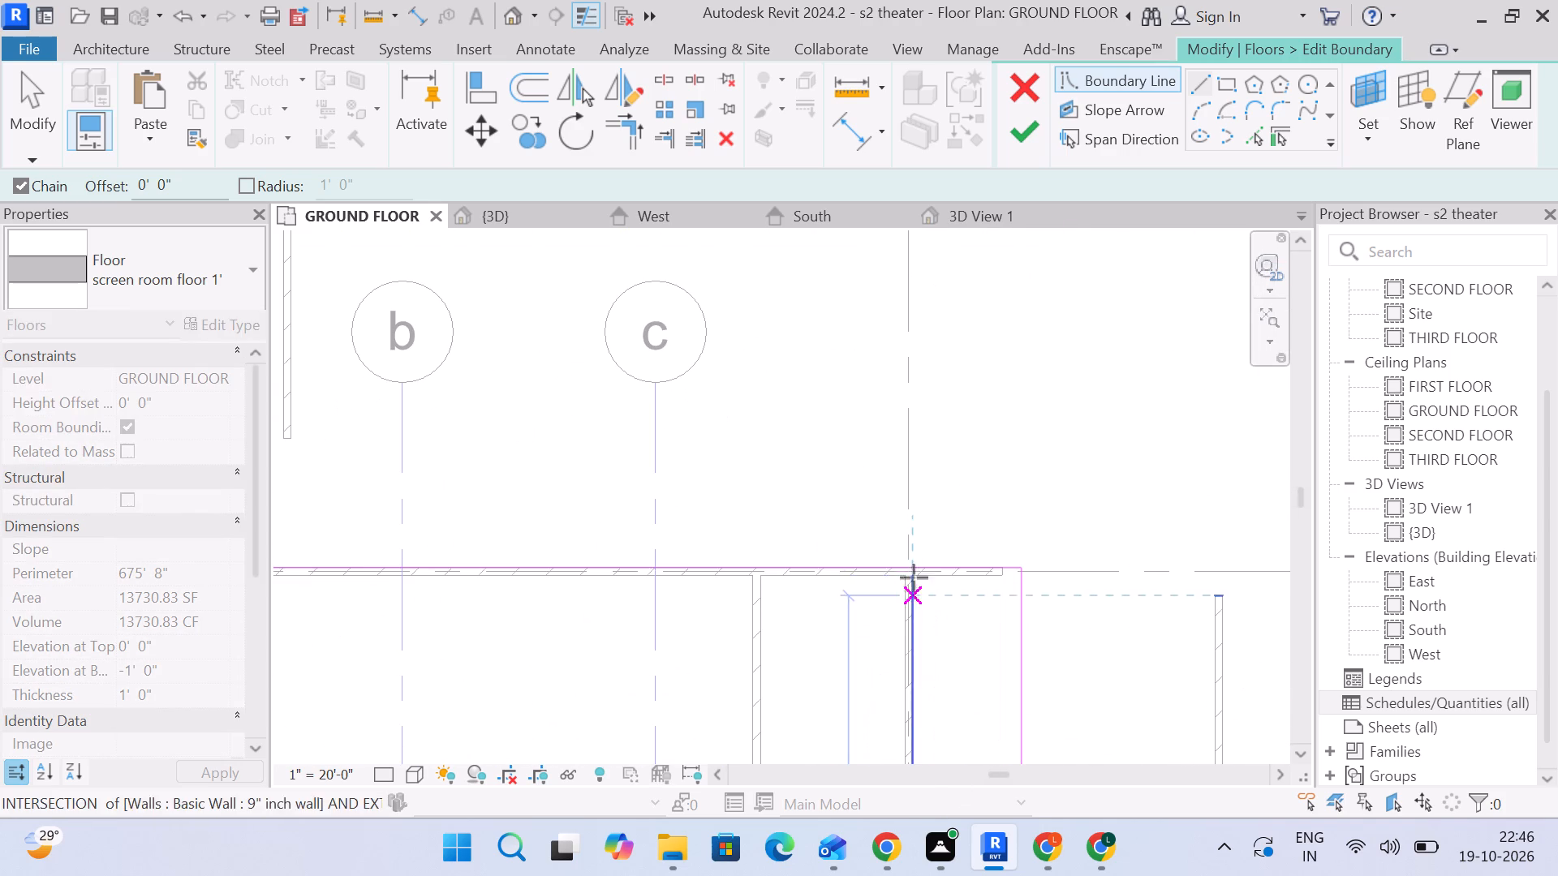
pyautogui.click(913, 573)
# Draw a 10' 9" horizontal boundary line along grid B, from the vertical line's lower end to the outer corridor boundary.
pyautogui.scroll(-3, 955, 610)
pyautogui.moveTo(956, 616); pyautogui.dragTo(992, 411, button='middle')
pyautogui.scroll(-2, 1057, 632)
pyautogui.moveTo(1055, 645); pyautogui.dragTo(964, 487, button='middle')
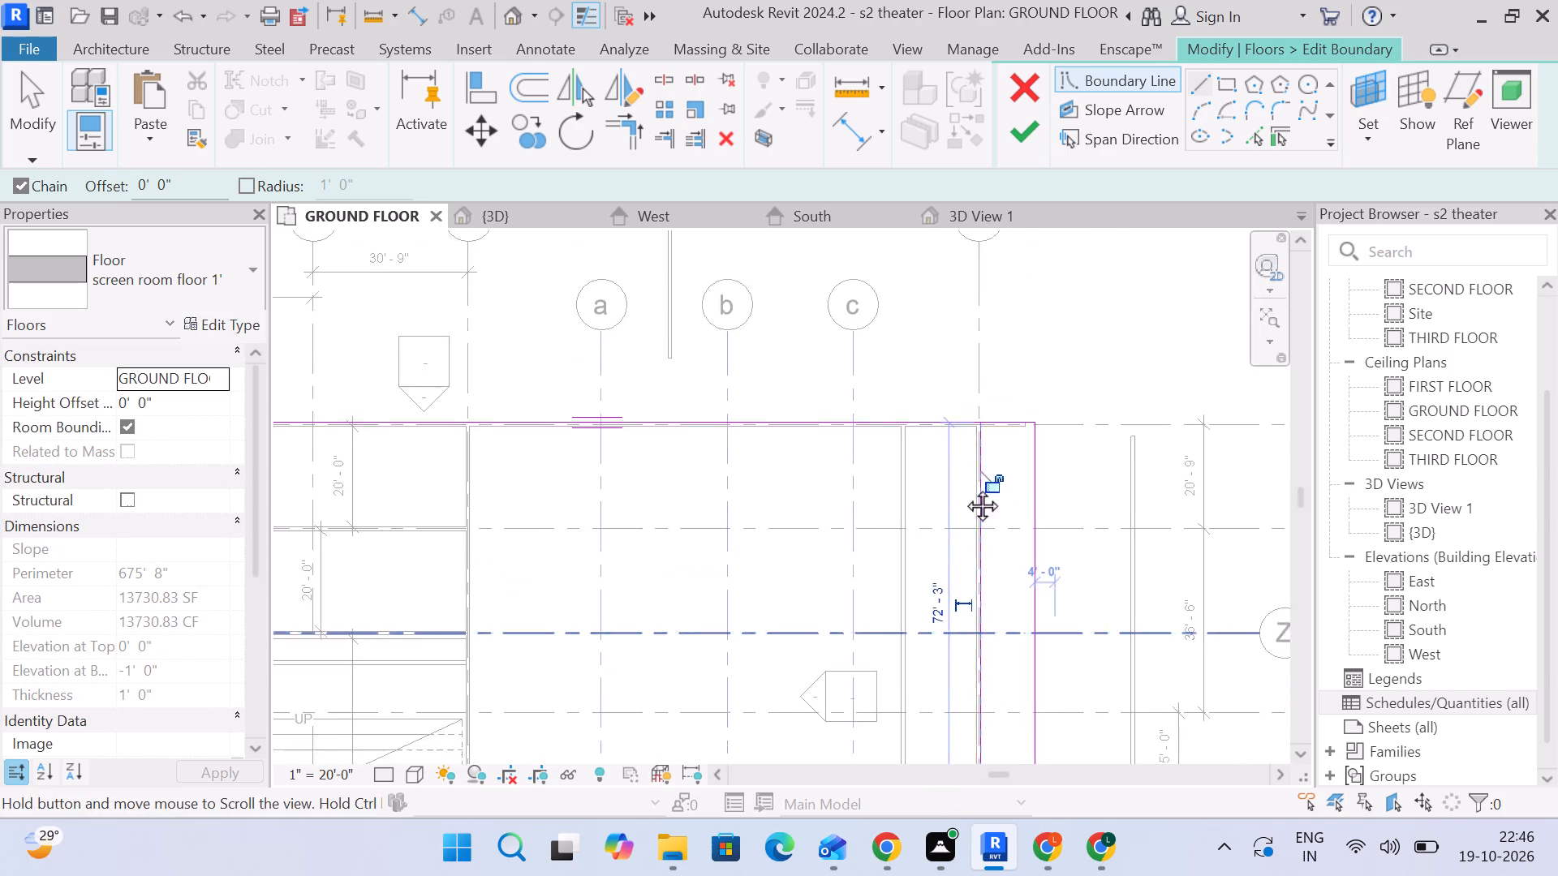
pyautogui.moveTo(964, 487); pyautogui.dragTo(865, 355, button='middle')
pyautogui.moveTo(900, 623); pyautogui.dragTo(980, 444, button='middle')
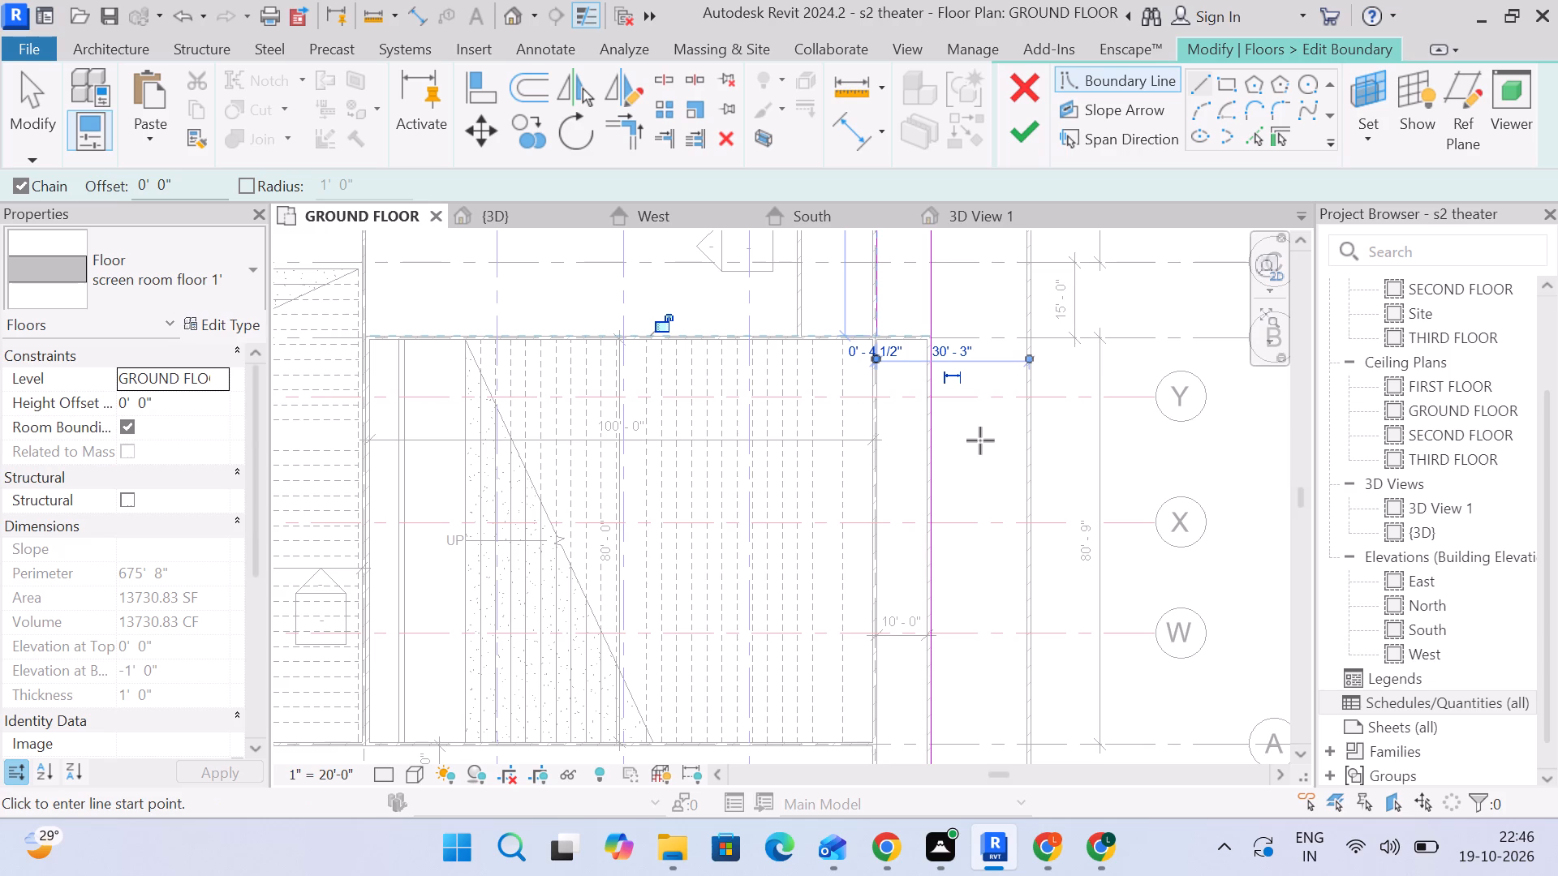
pyautogui.scroll(12, 863, 328)
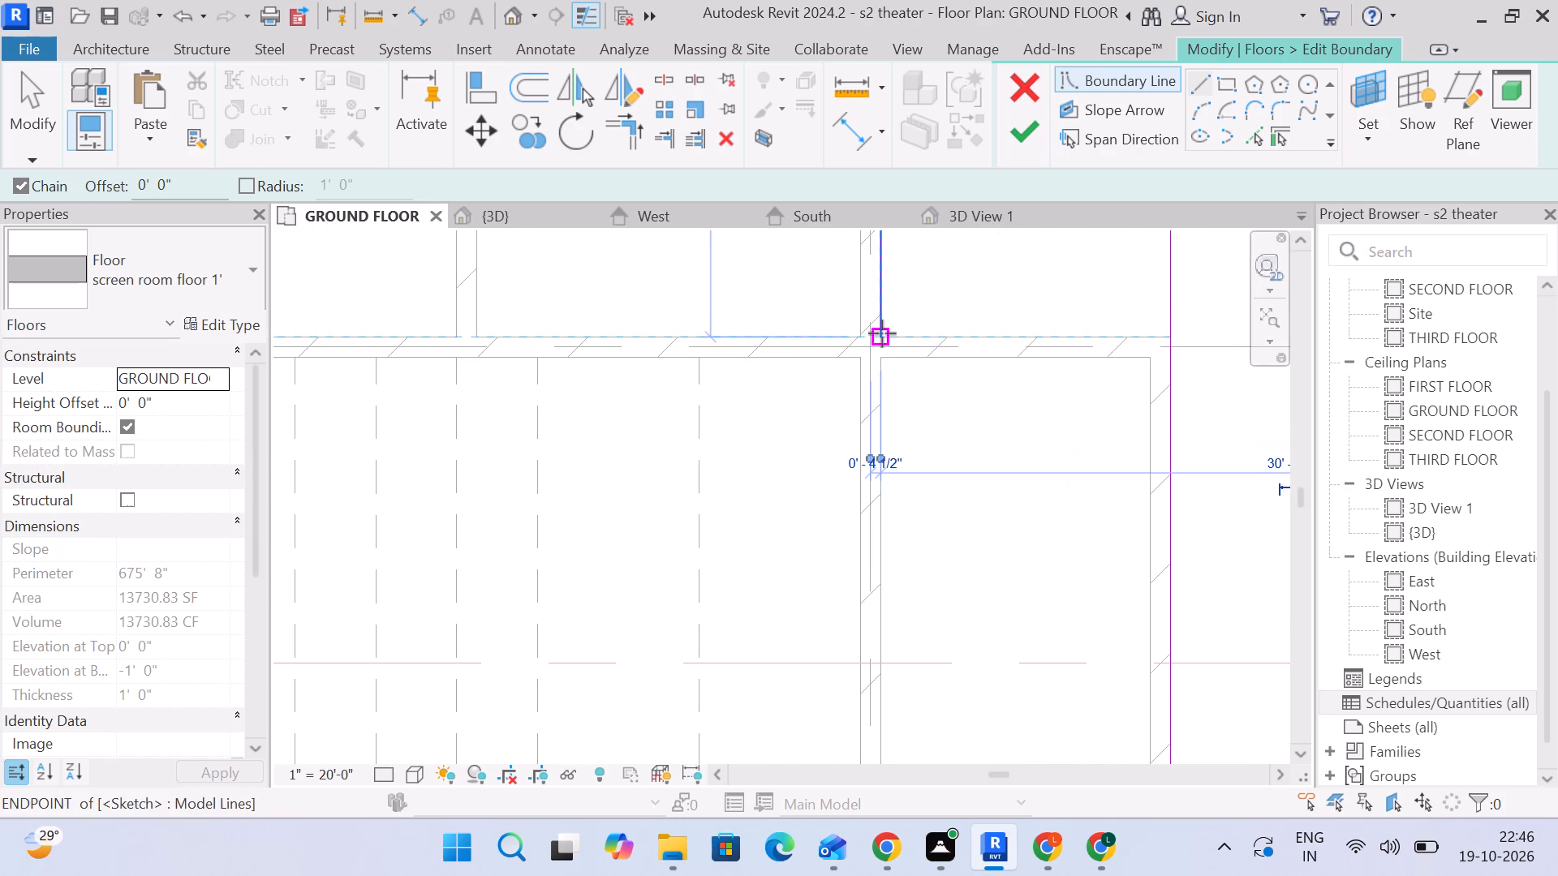
pyautogui.click(881, 336)
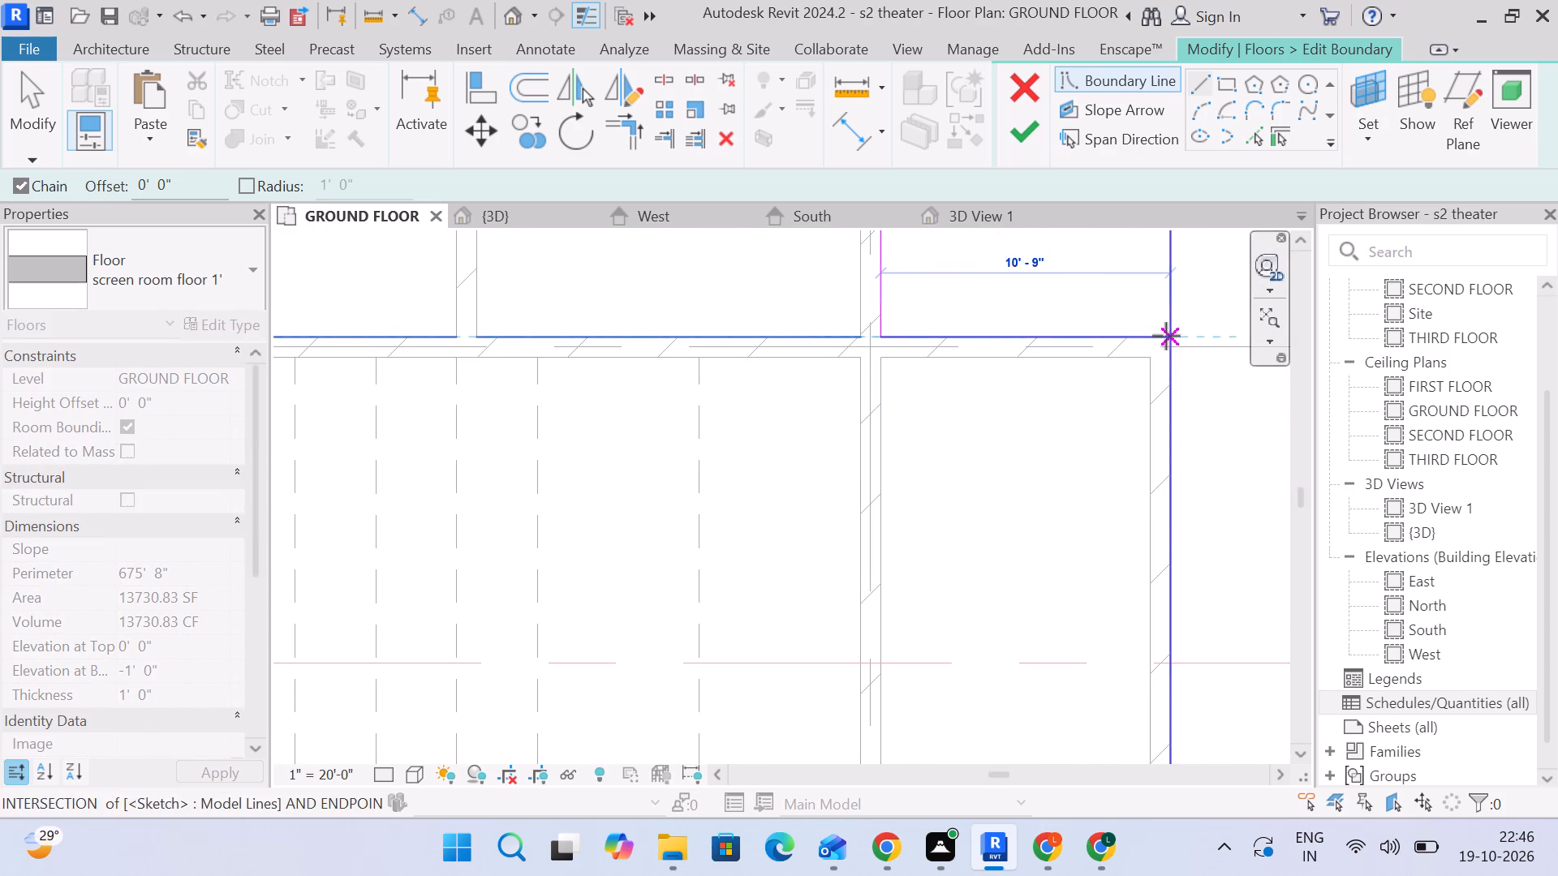
pyautogui.click(1166, 336)
pyautogui.scroll(-4, 1149, 436)
# Trim the outer corridor boundary line to a corner with the short horizontal line at grid B.
pyautogui.moveTo(22, 119); pyautogui.dragTo(35, 119)
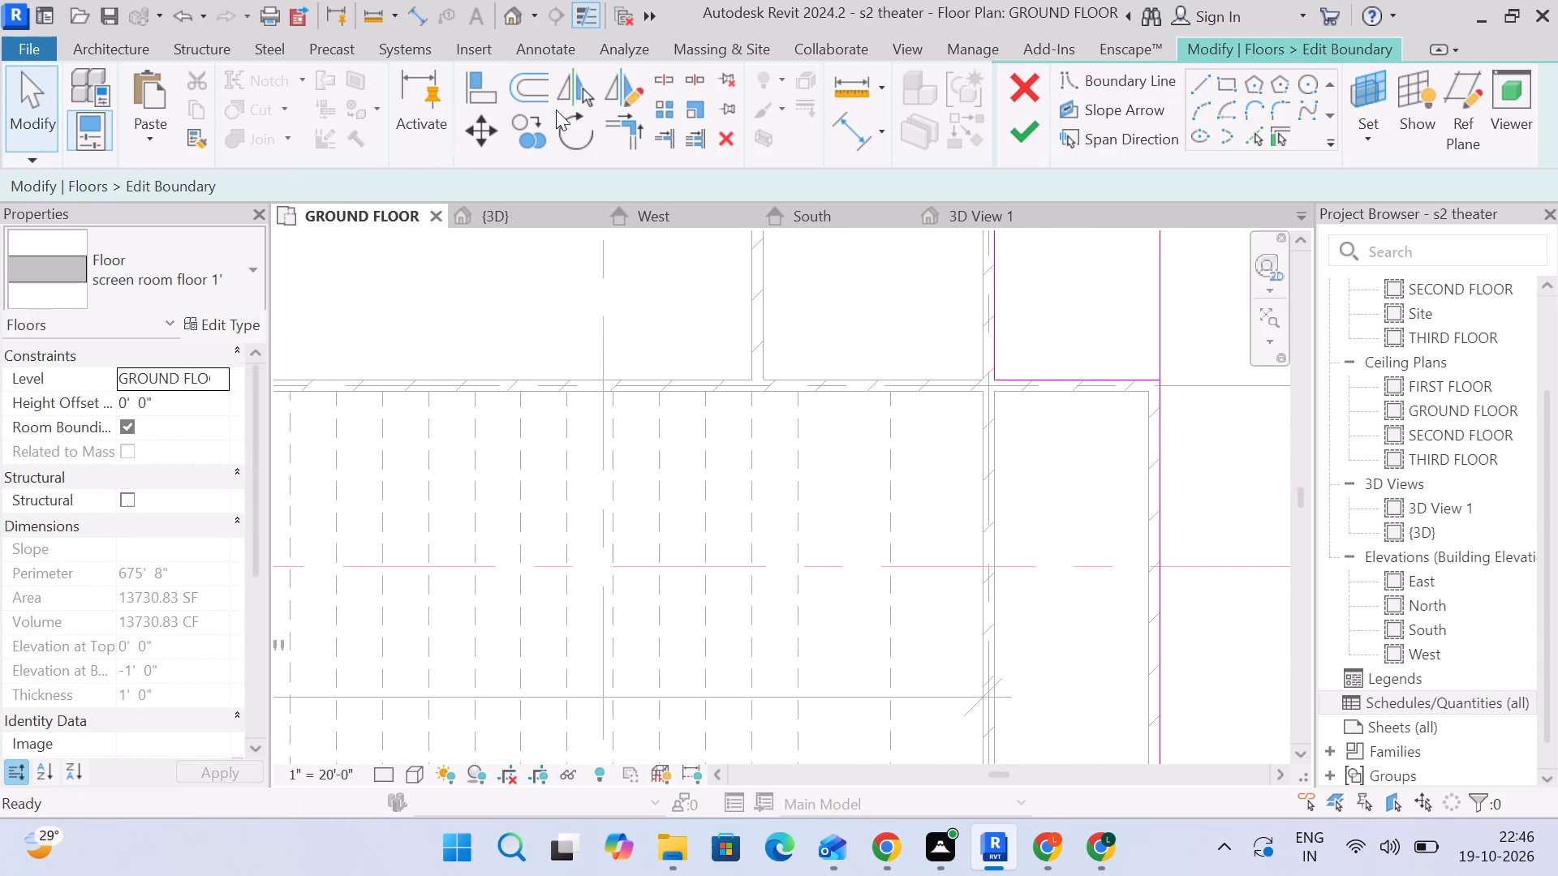
pyautogui.moveTo(622, 133); pyautogui.dragTo(639, 153)
pyautogui.click(1168, 440)
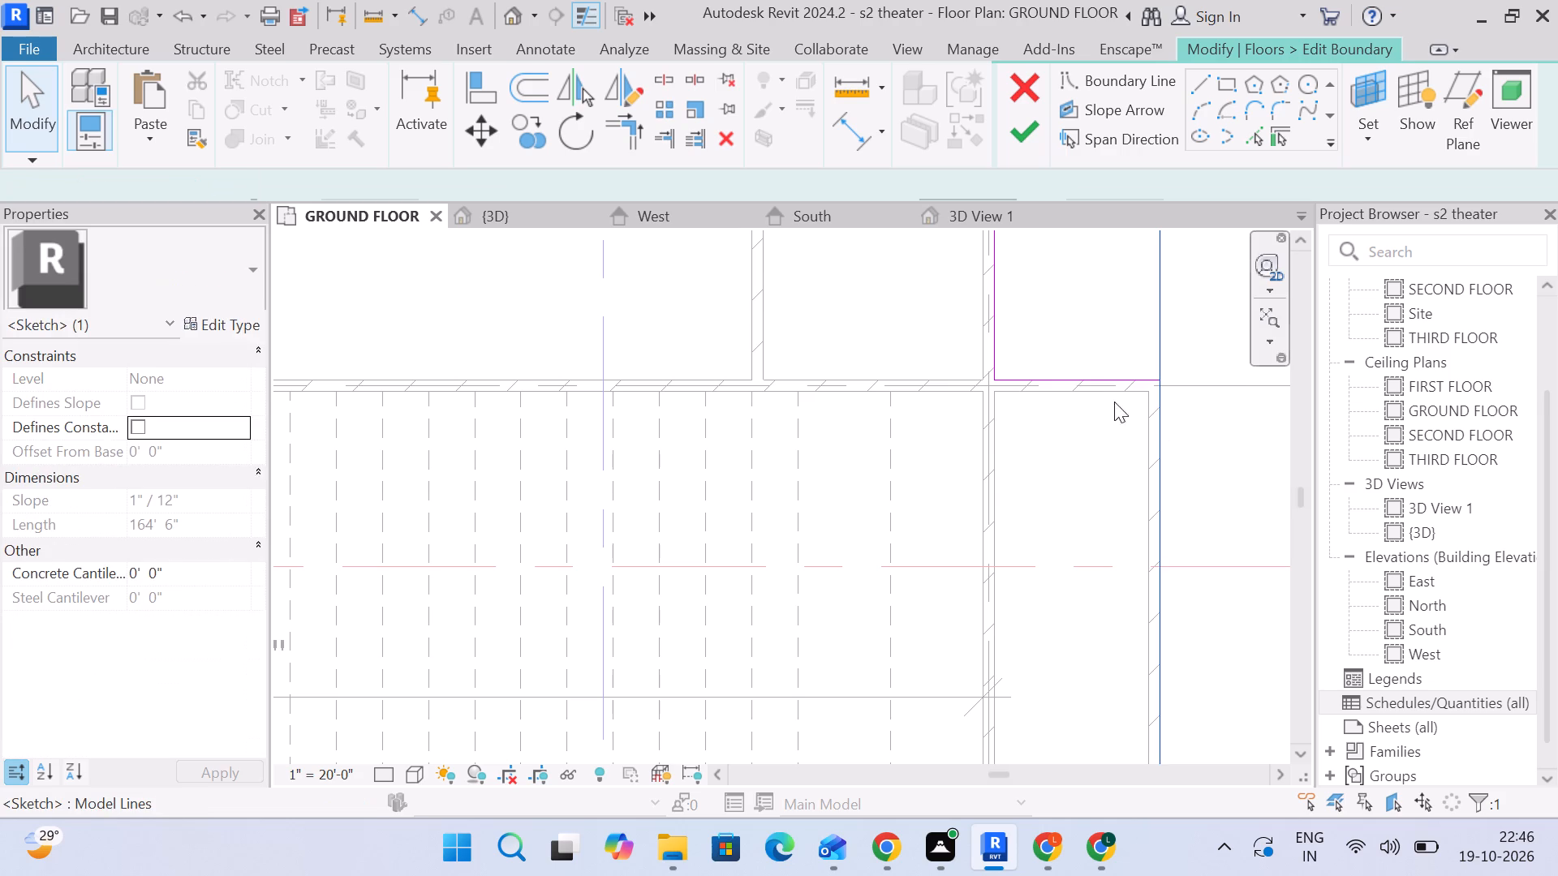
pyautogui.click(1093, 384)
pyautogui.scroll(-2, 1093, 384)
pyautogui.moveTo(1093, 387); pyautogui.dragTo(1056, 490, button='middle')
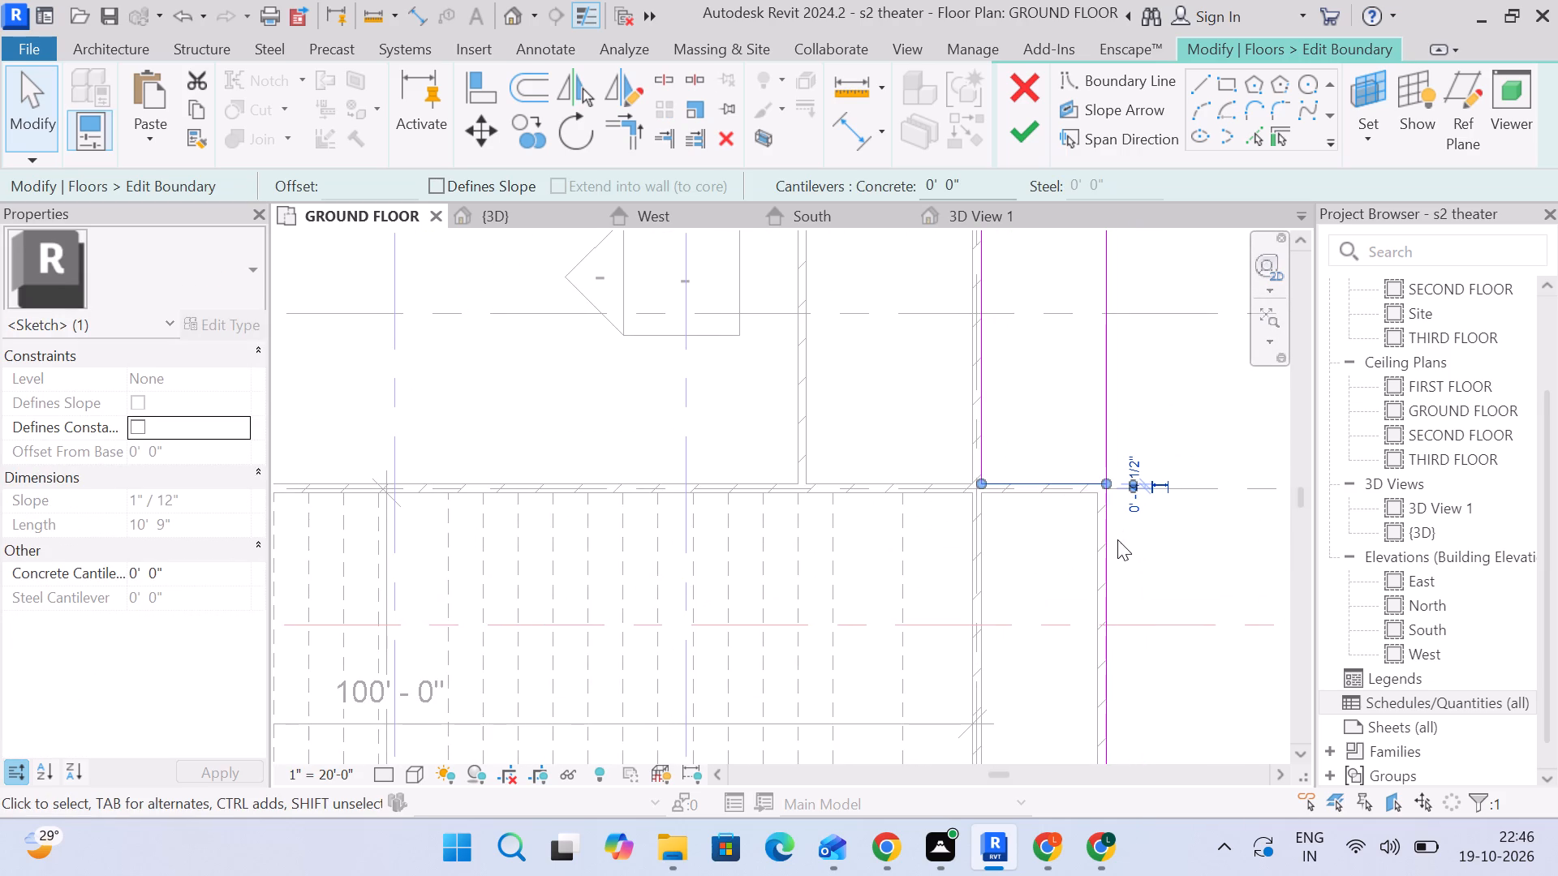
pyautogui.click(626, 142)
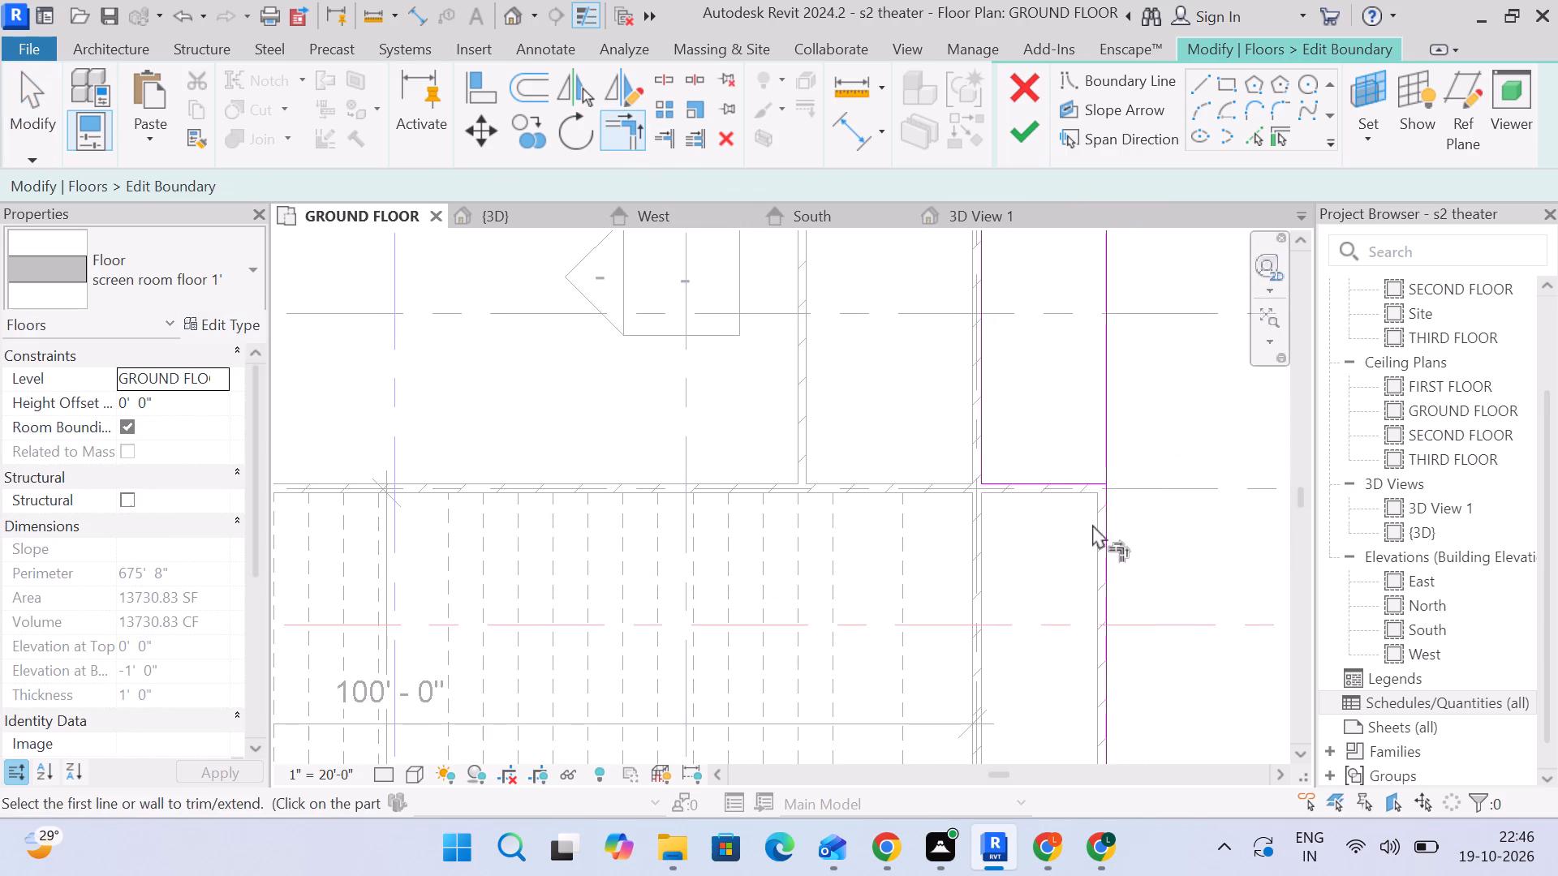
pyautogui.click(1105, 530)
pyautogui.click(1071, 485)
# Trim the boundary line along grid E to a corner with the vertical line at grid 4.
pyautogui.scroll(-2, 1035, 437)
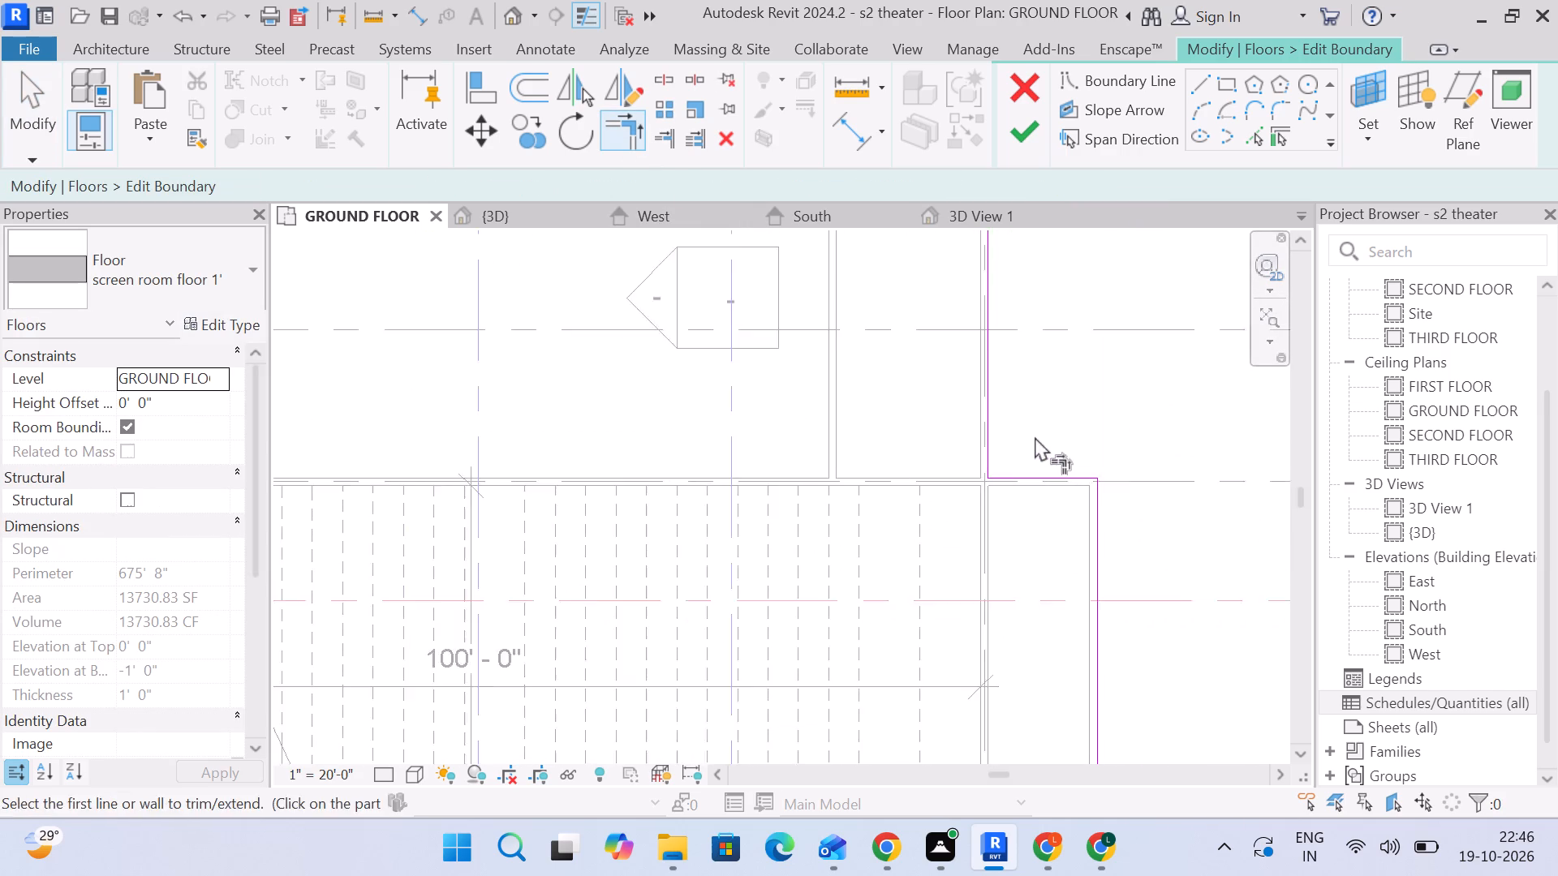
pyautogui.moveTo(1032, 447); pyautogui.dragTo(1084, 721, button='middle')
pyautogui.scroll(1, 1084, 721)
pyautogui.scroll(-4, 1047, 565)
pyautogui.moveTo(1059, 406); pyautogui.dragTo(1039, 741, button='middle')
pyautogui.scroll(6, 1010, 540)
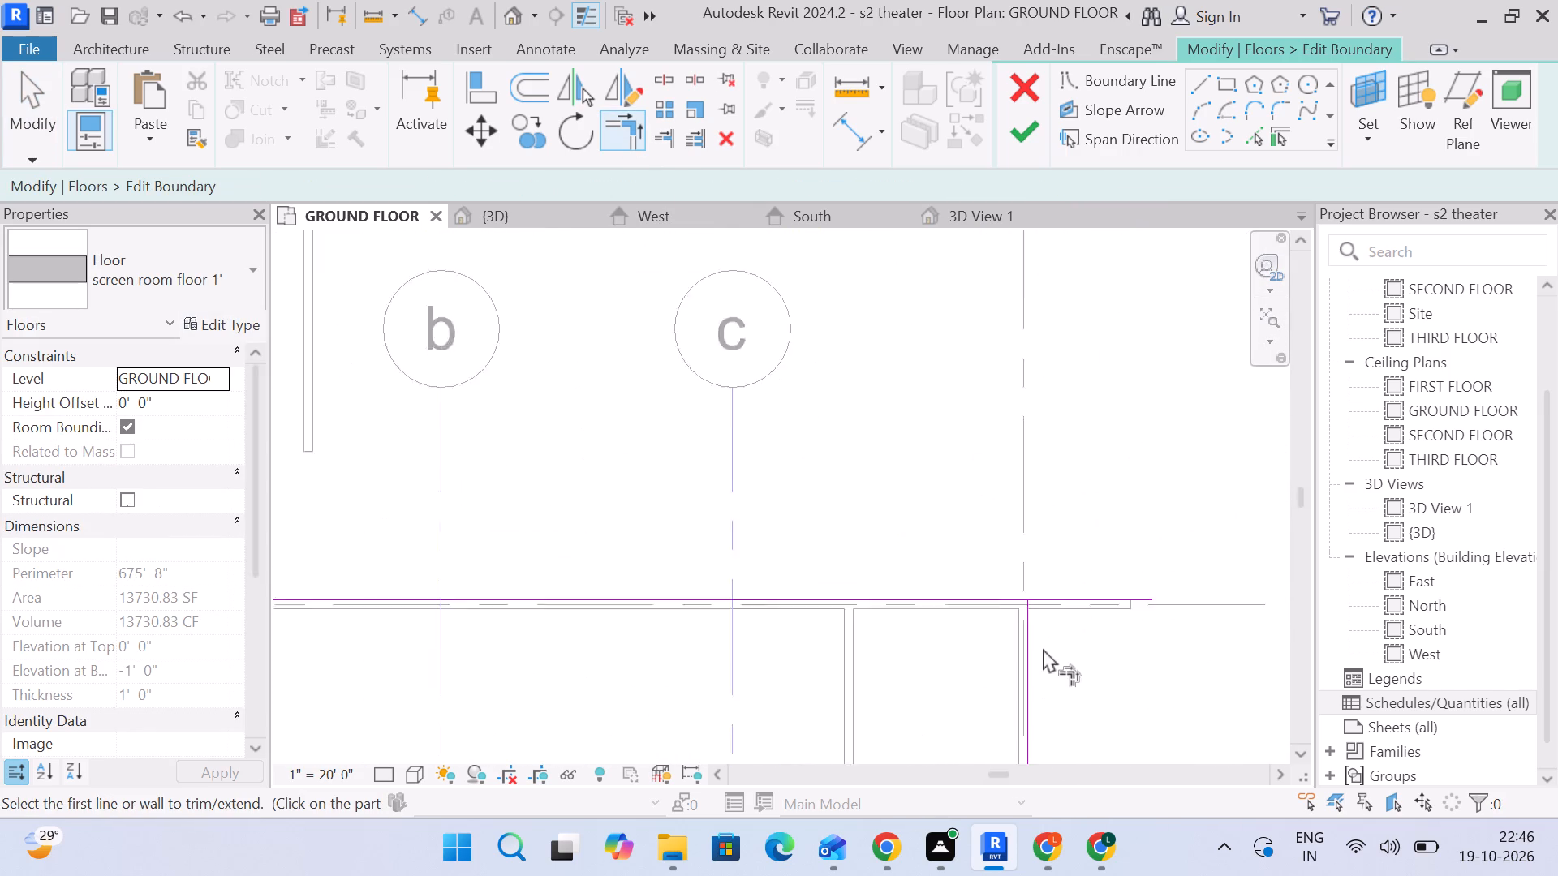
pyautogui.scroll(1, 1043, 648)
pyautogui.click(1028, 622)
pyautogui.click(962, 572)
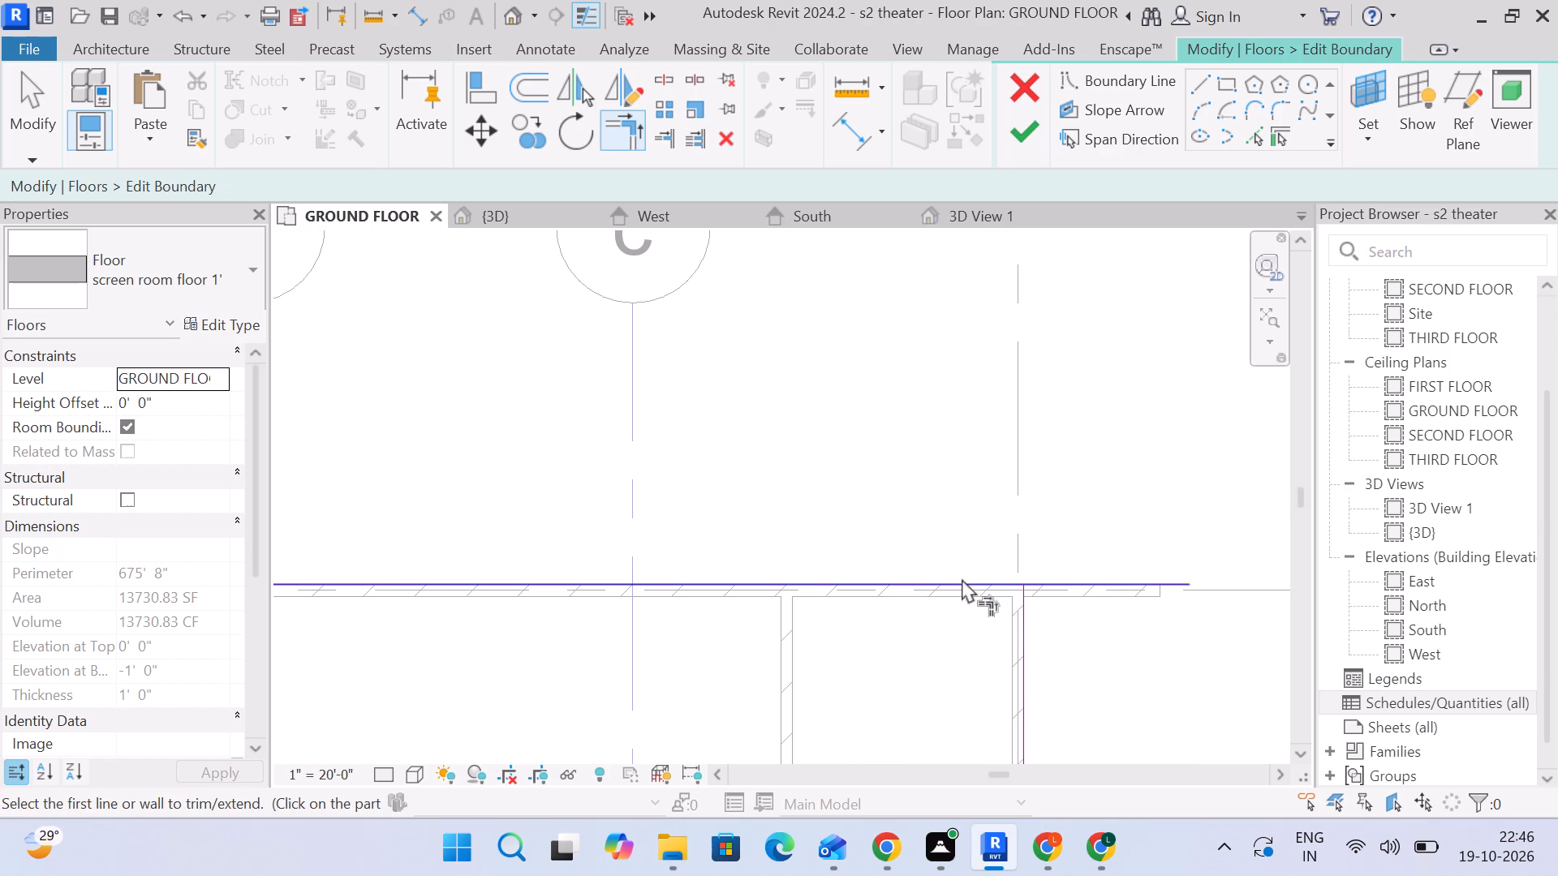
pyautogui.click(962, 578)
pyautogui.click(1022, 622)
# Check the notched boundary around the whole building and finish the floor boundary edit.
pyautogui.scroll(-8, 1031, 635)
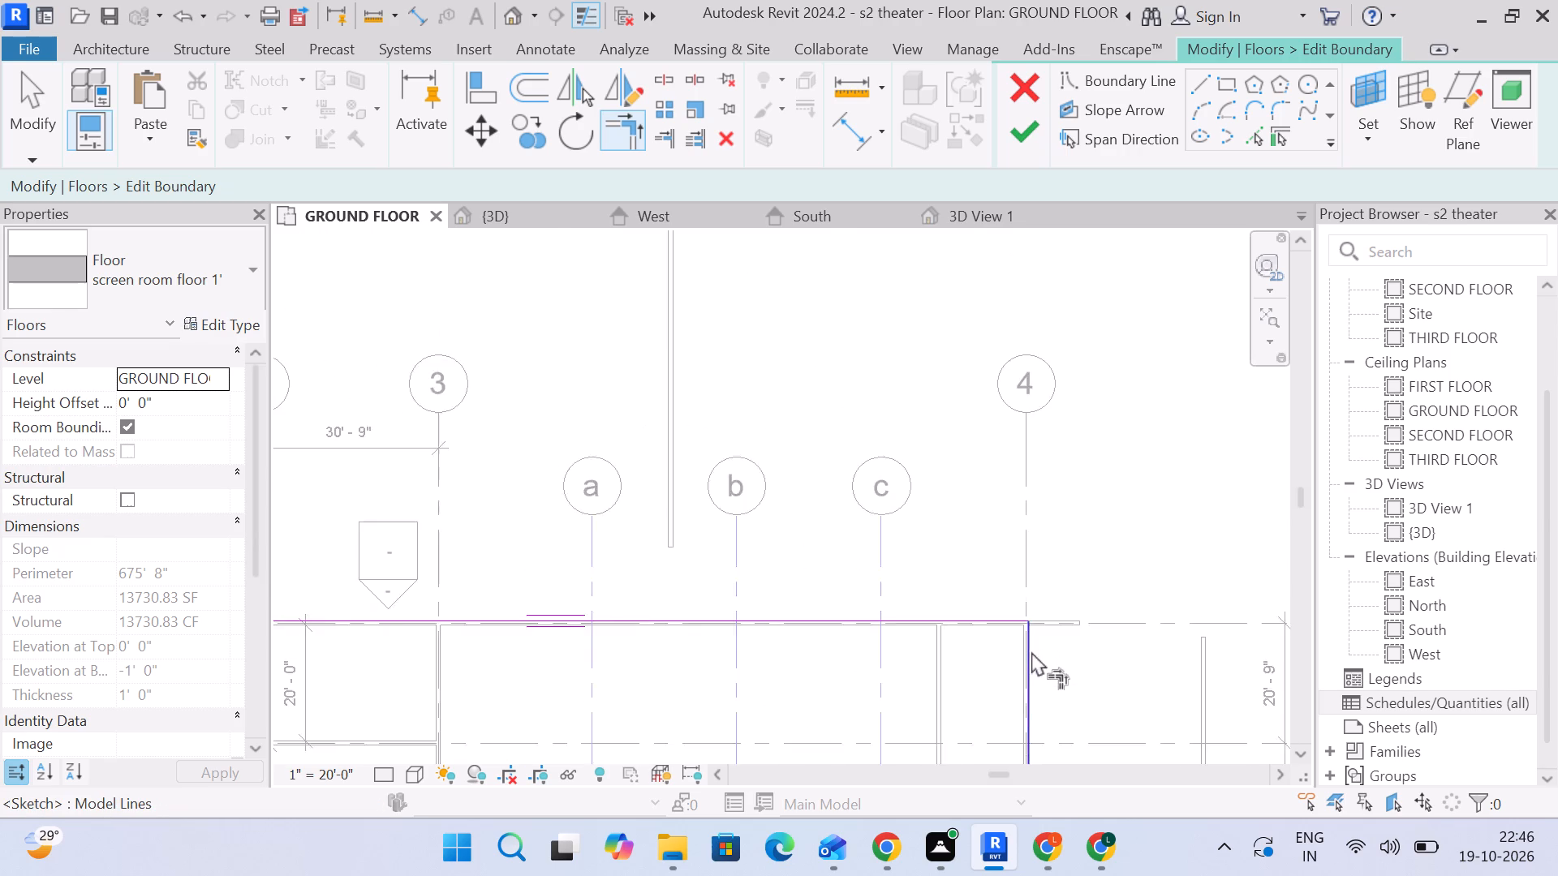
pyautogui.scroll(-1, 1031, 651)
pyautogui.moveTo(1031, 651); pyautogui.dragTo(1082, 505, button='middle')
pyautogui.scroll(-3, 1068, 528)
pyautogui.moveTo(1069, 591); pyautogui.dragTo(1093, 427, button='middle')
pyautogui.scroll(-3, 1082, 520)
pyautogui.moveTo(1082, 529); pyautogui.dragTo(1055, 371, button='middle')
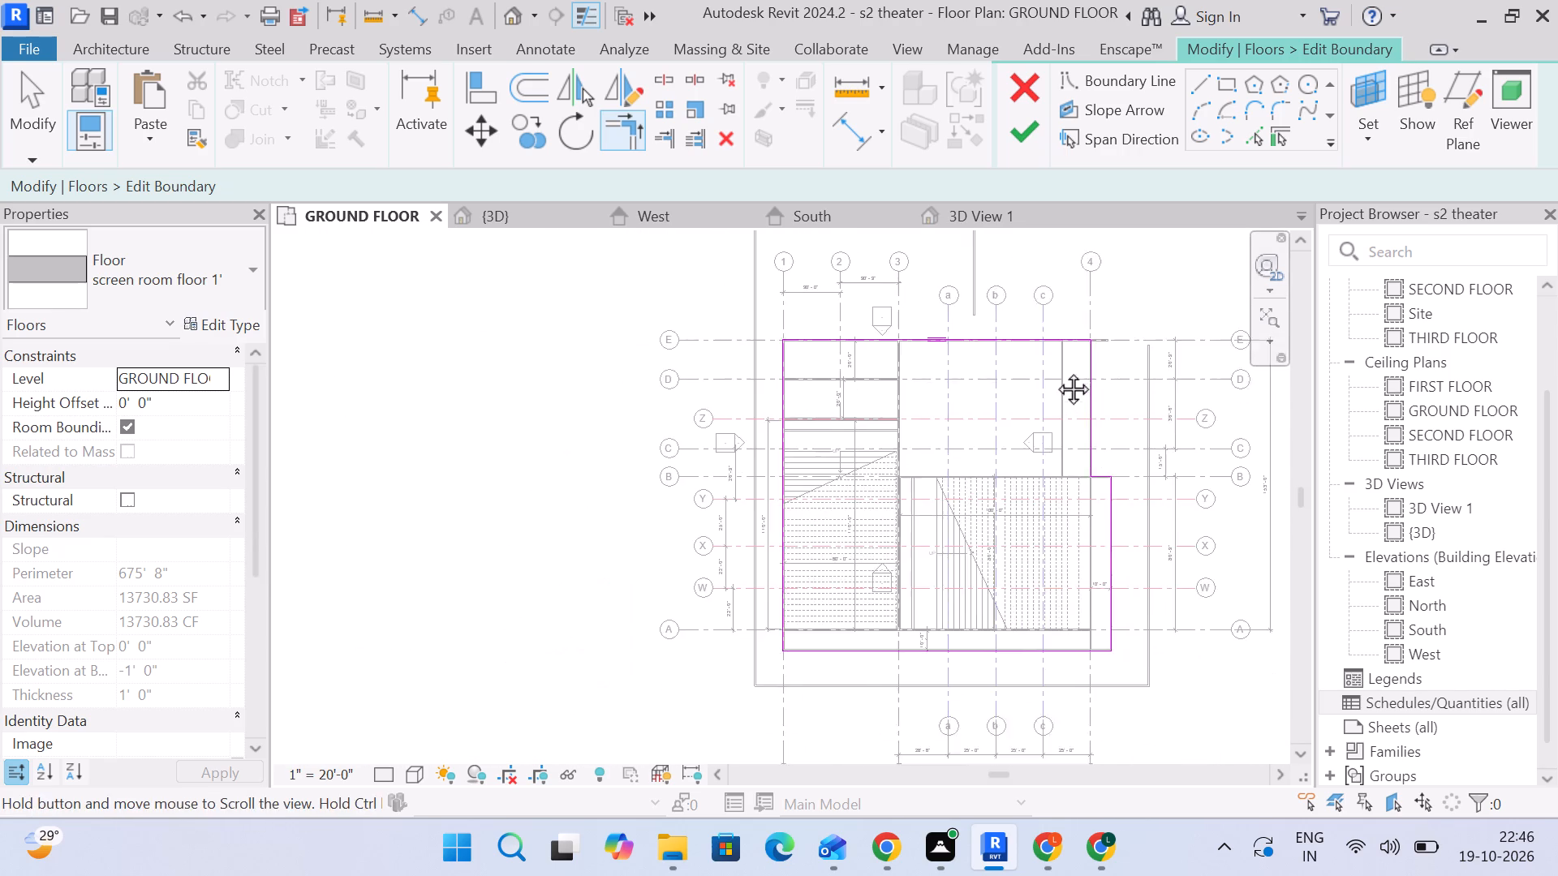
pyautogui.moveTo(1055, 371); pyautogui.dragTo(1054, 371, button='middle')
pyautogui.scroll(3, 910, 539)
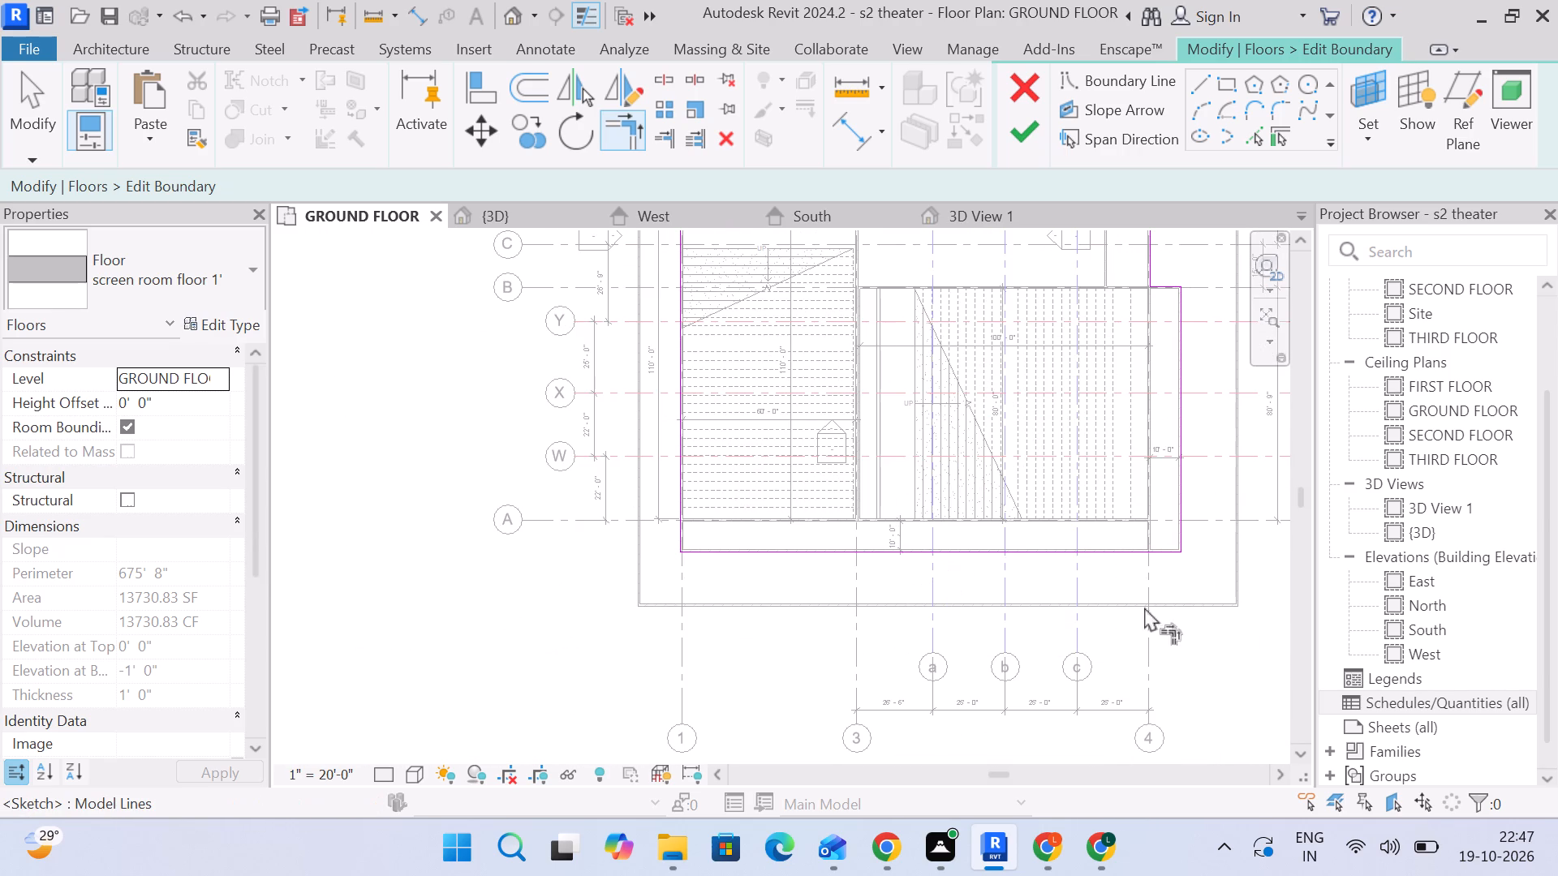
pyautogui.scroll(2, 1176, 556)
pyautogui.scroll(-3, 1170, 559)
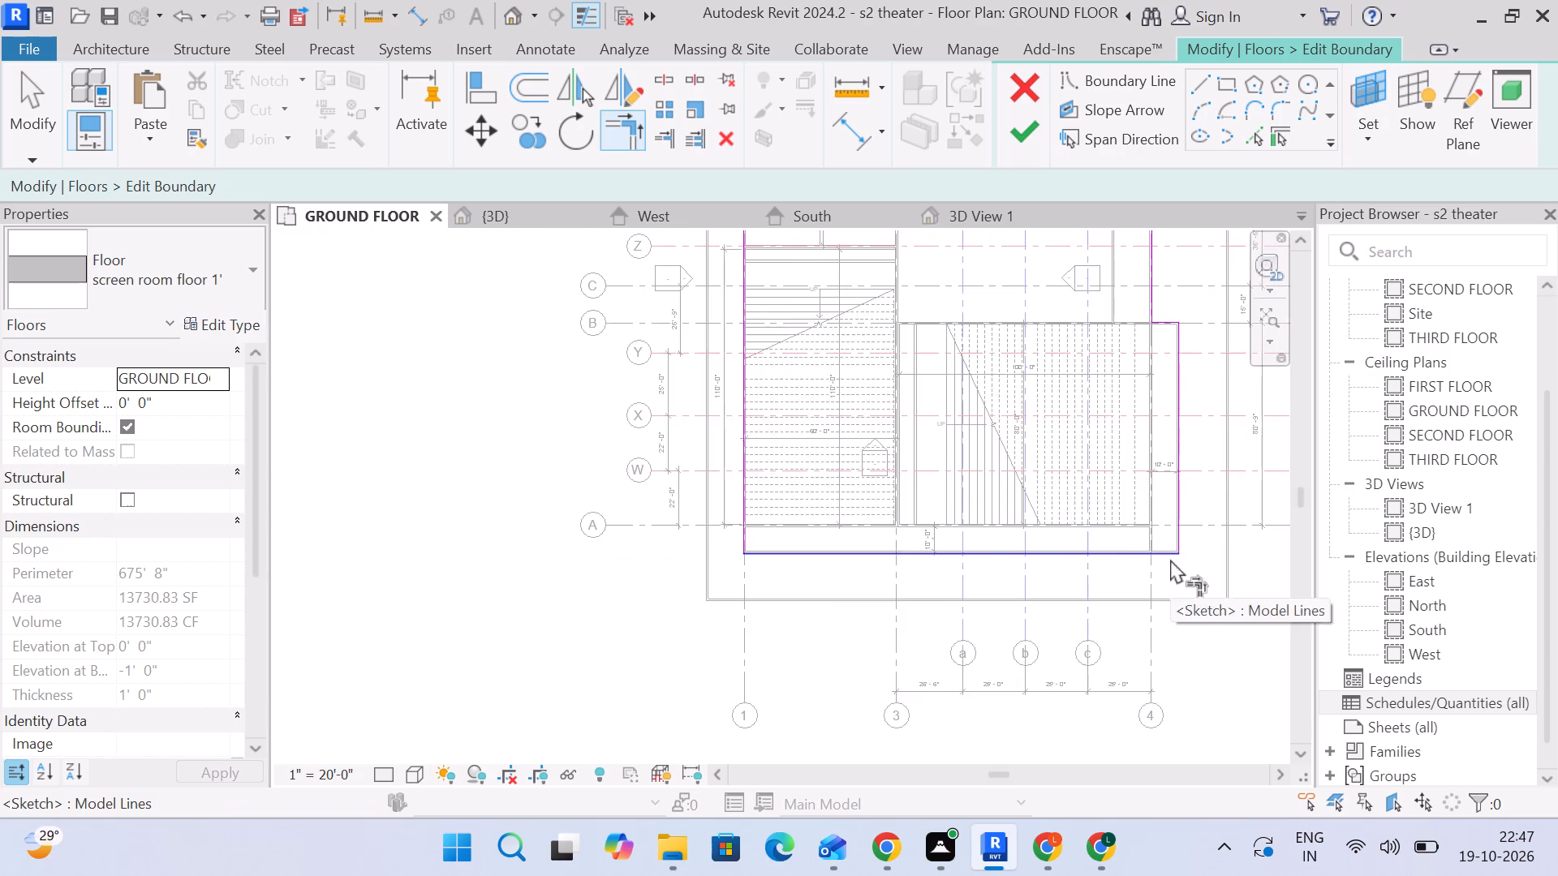
pyautogui.scroll(-2, 1170, 559)
pyautogui.moveTo(1170, 559); pyautogui.dragTo(1101, 608, button='middle')
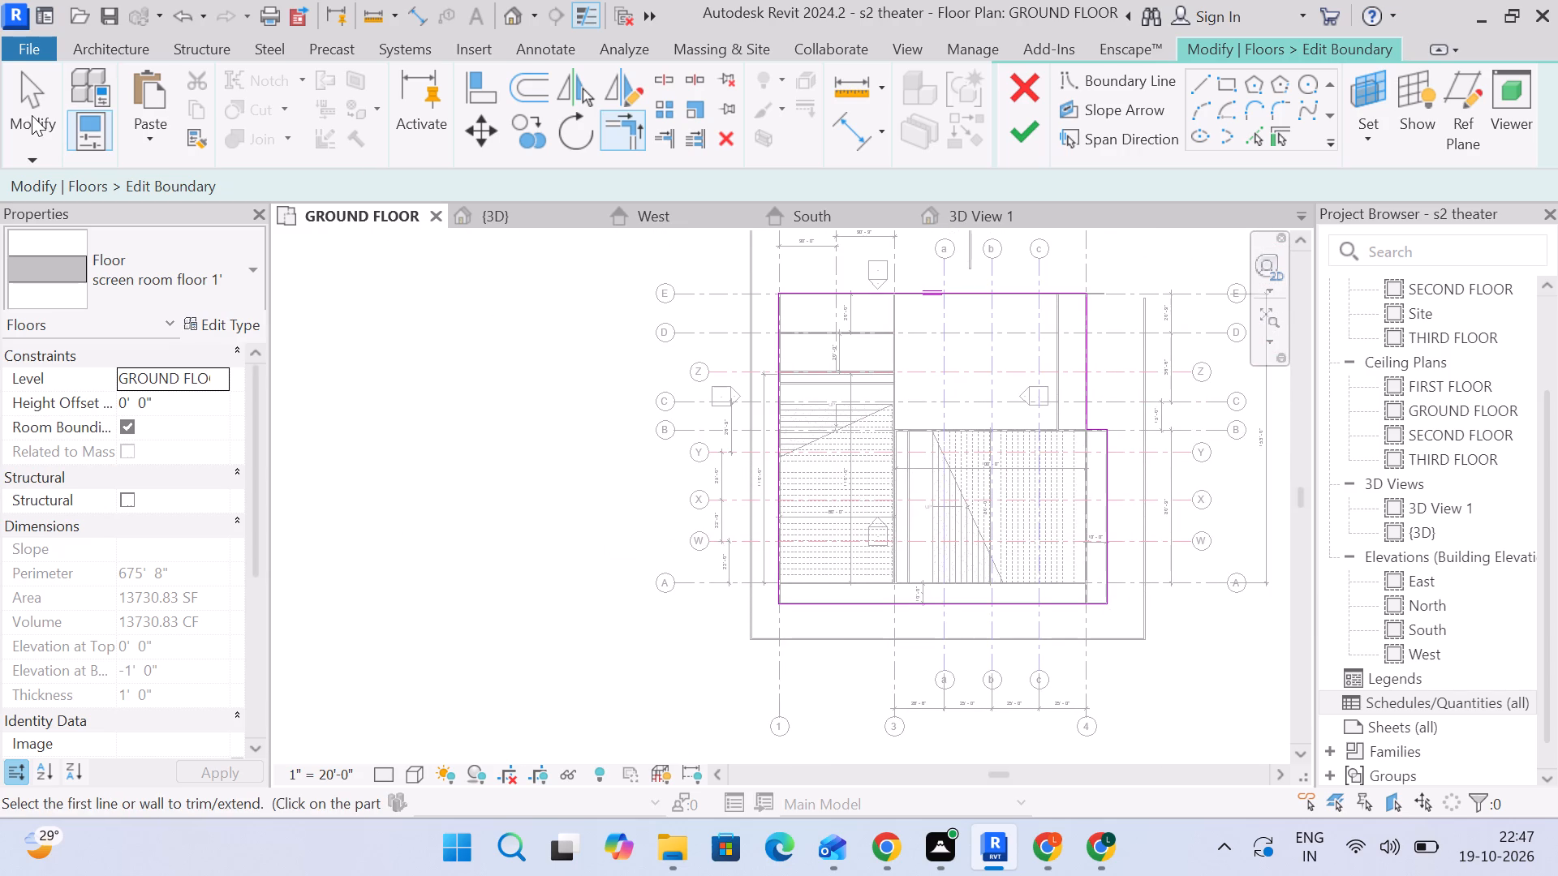
pyautogui.click(32, 115)
pyautogui.click(1016, 140)
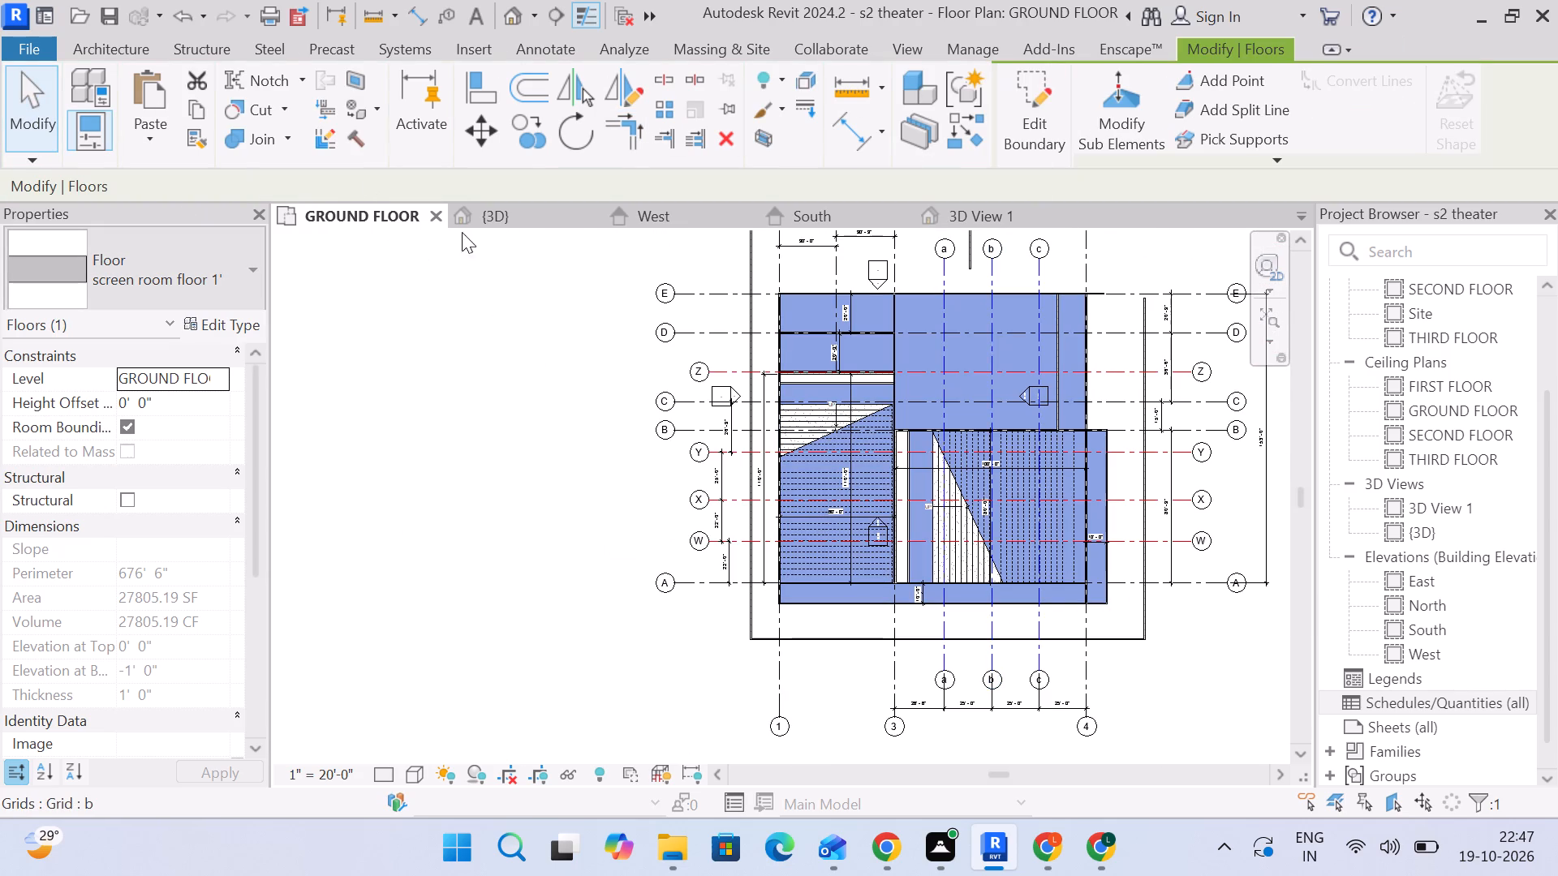
# Examine the reshaped floor from several sides in the {3D} view.
pyautogui.click(484, 215)
pyautogui.click(364, 667)
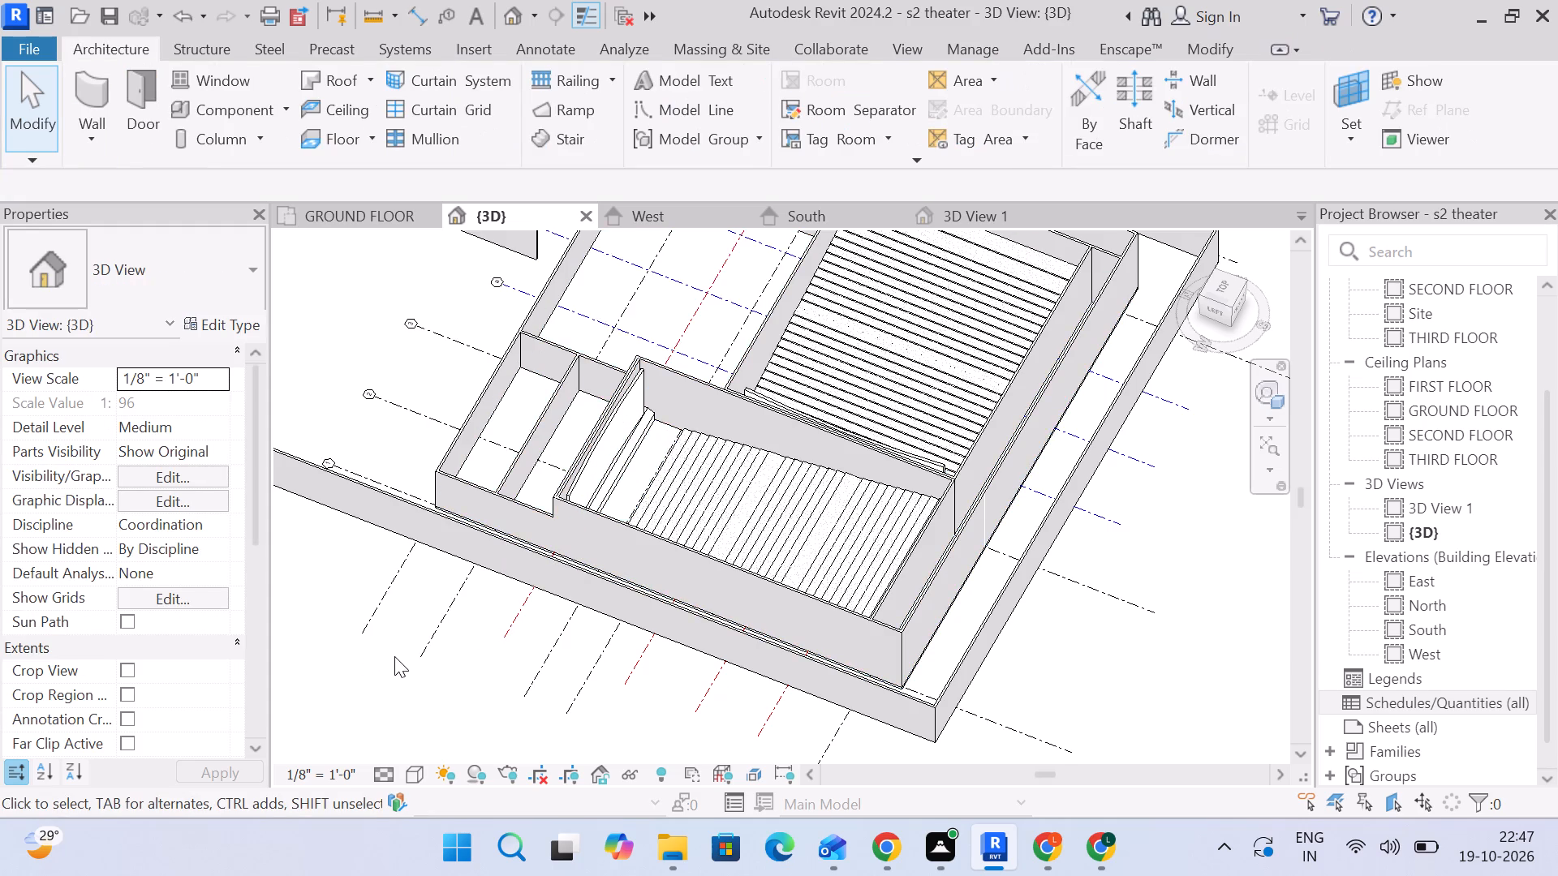
pyautogui.scroll(-2, 400, 647)
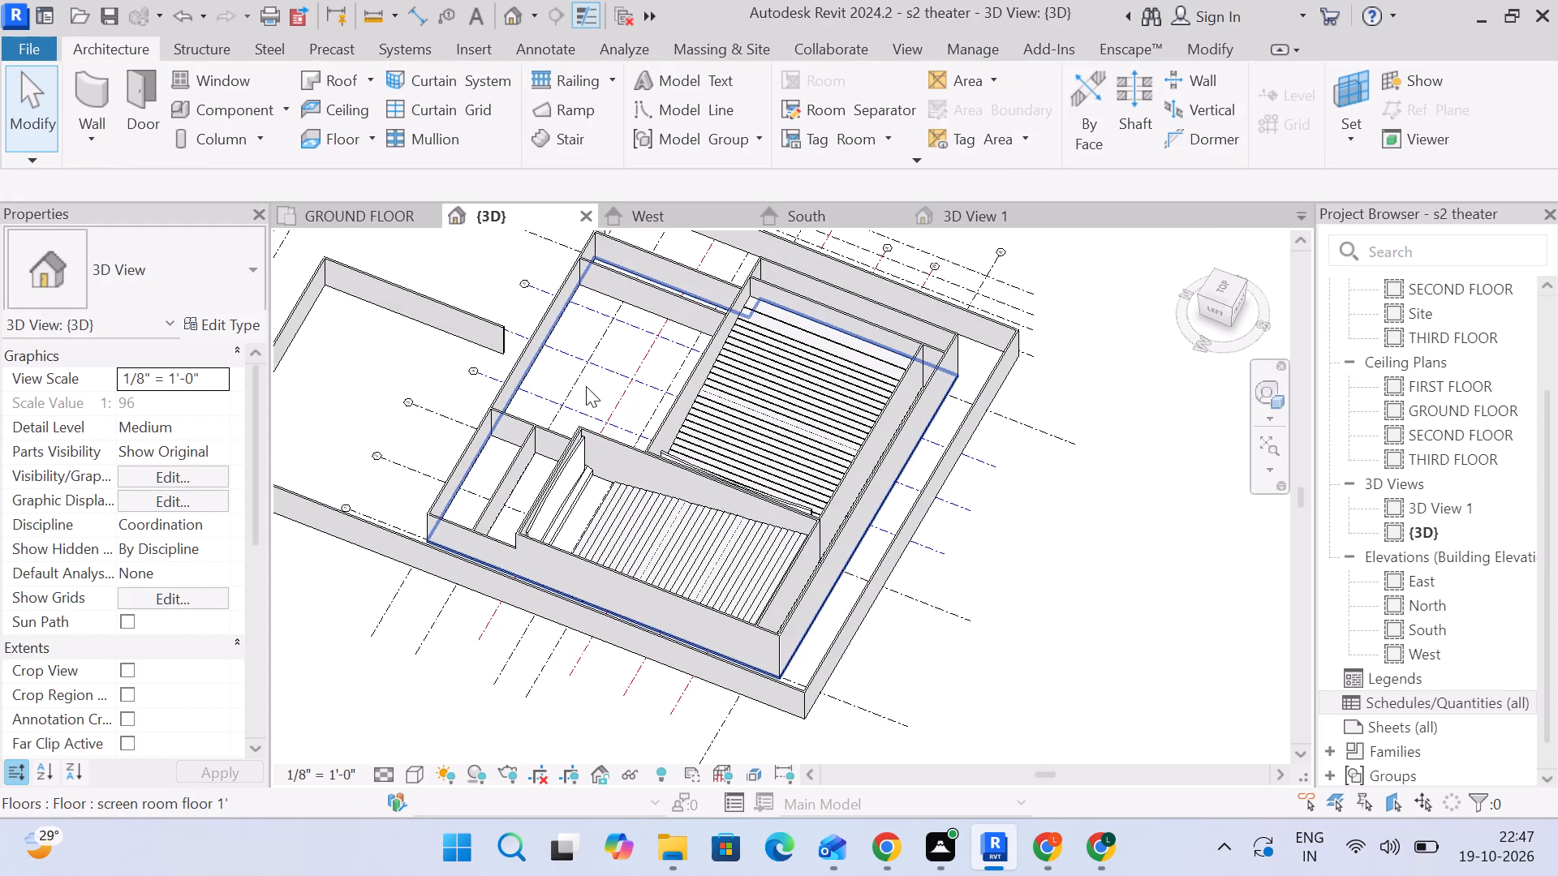
pyautogui.scroll(-3, 598, 505)
pyautogui.scroll(-2, 909, 592)
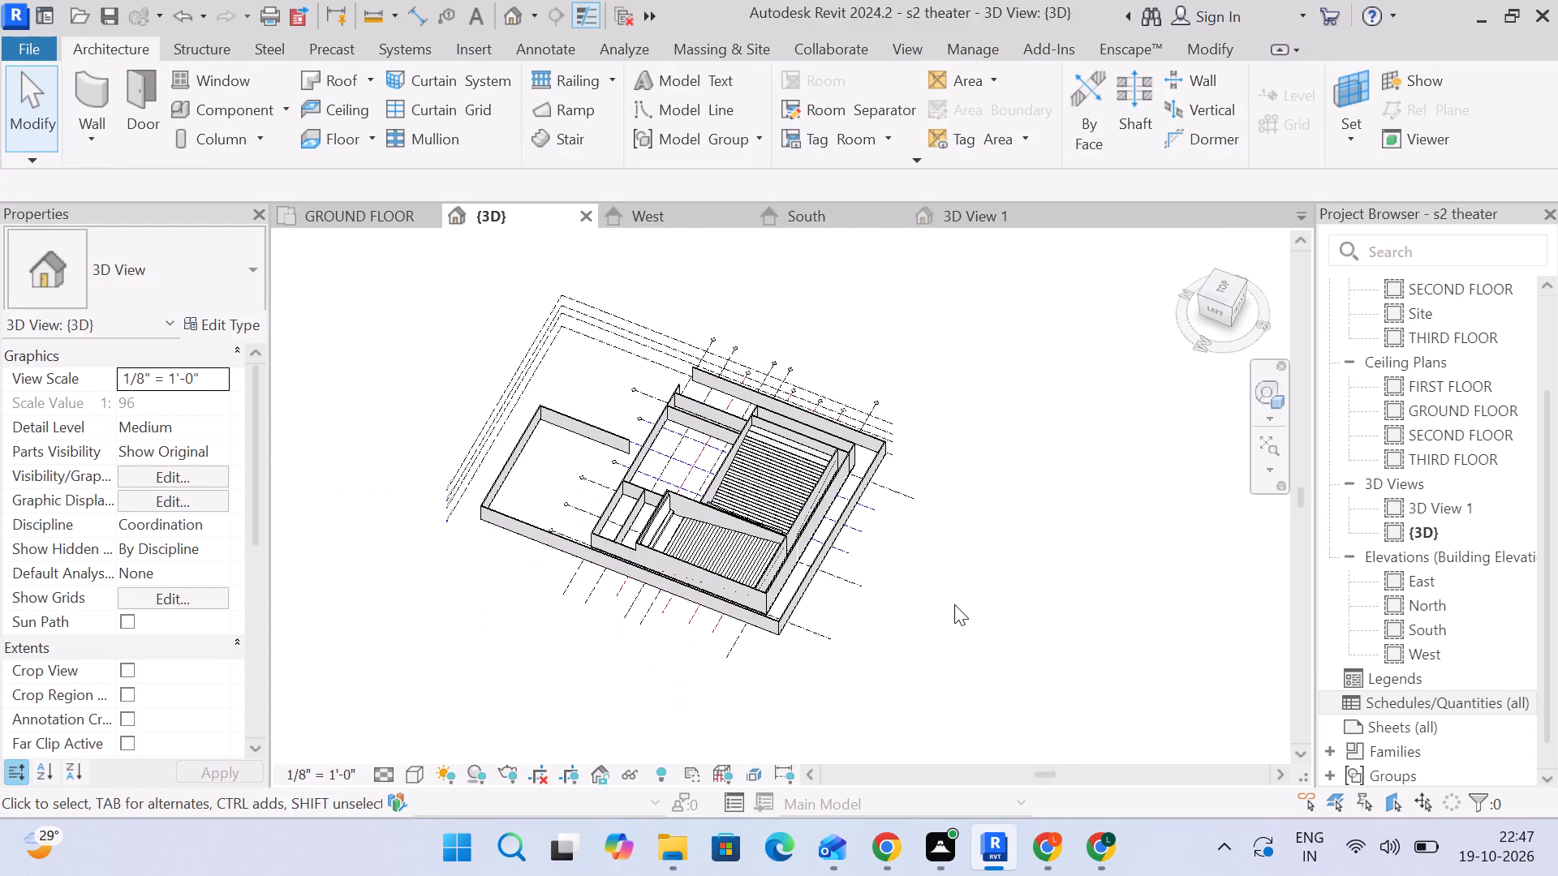
pyautogui.keyDown('shift'); pyautogui.moveTo(950, 595); pyautogui.dragTo(532, 501, button='middle'); pyautogui.keyUp('shift')
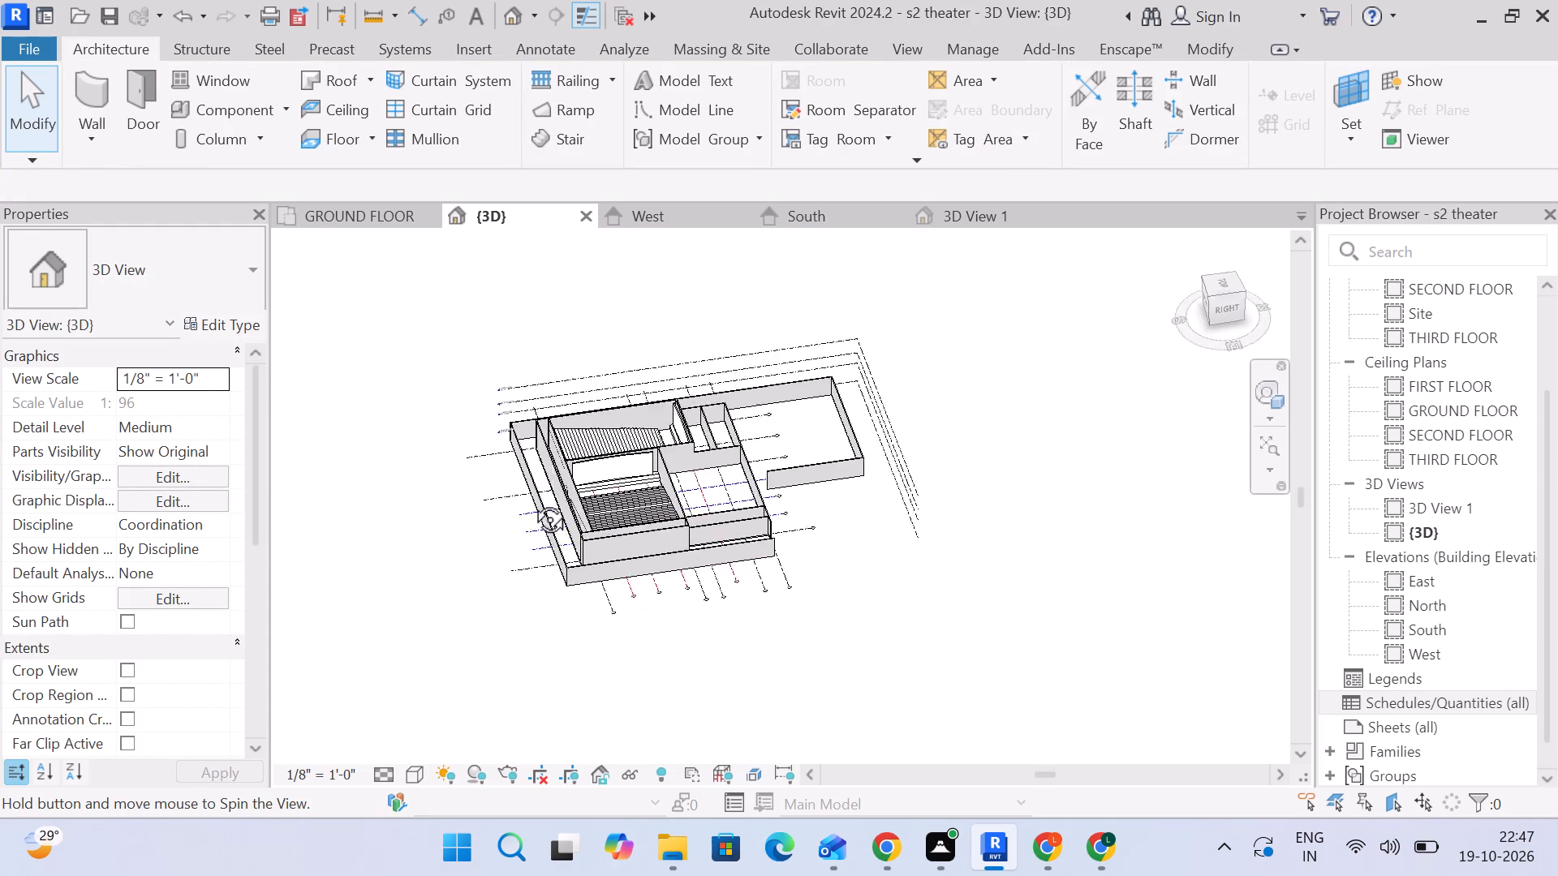
pyautogui.keyDown('shift'); pyautogui.moveTo(532, 501); pyautogui.dragTo(840, 662, button='middle'); pyautogui.keyUp('shift')
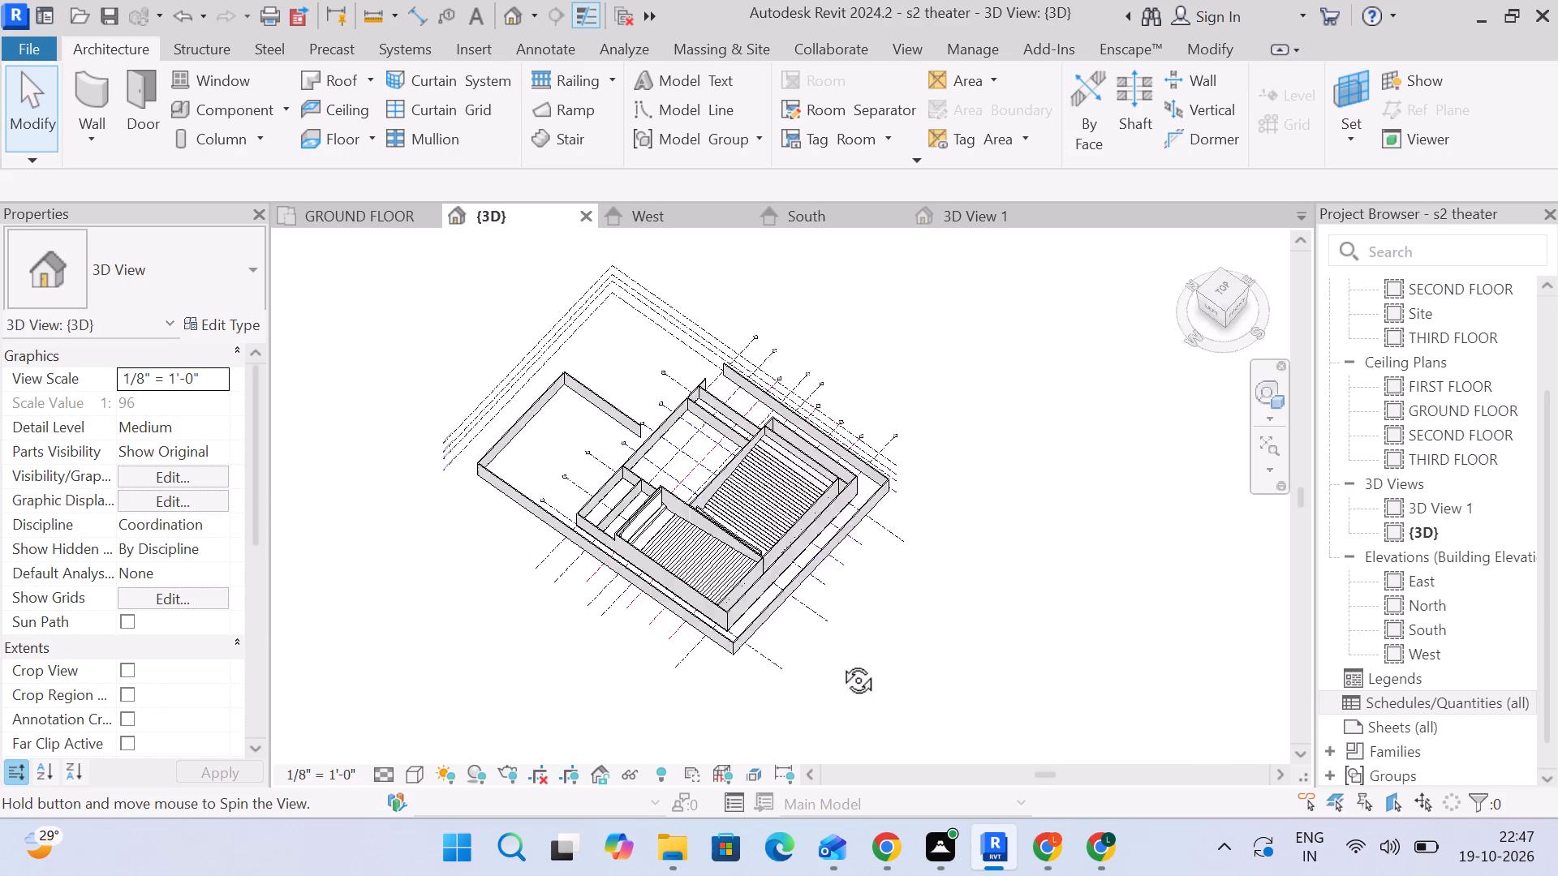
pyautogui.keyDown('shift'); pyautogui.moveTo(840, 662); pyautogui.dragTo(710, 608, button='middle'); pyautogui.keyUp('shift')
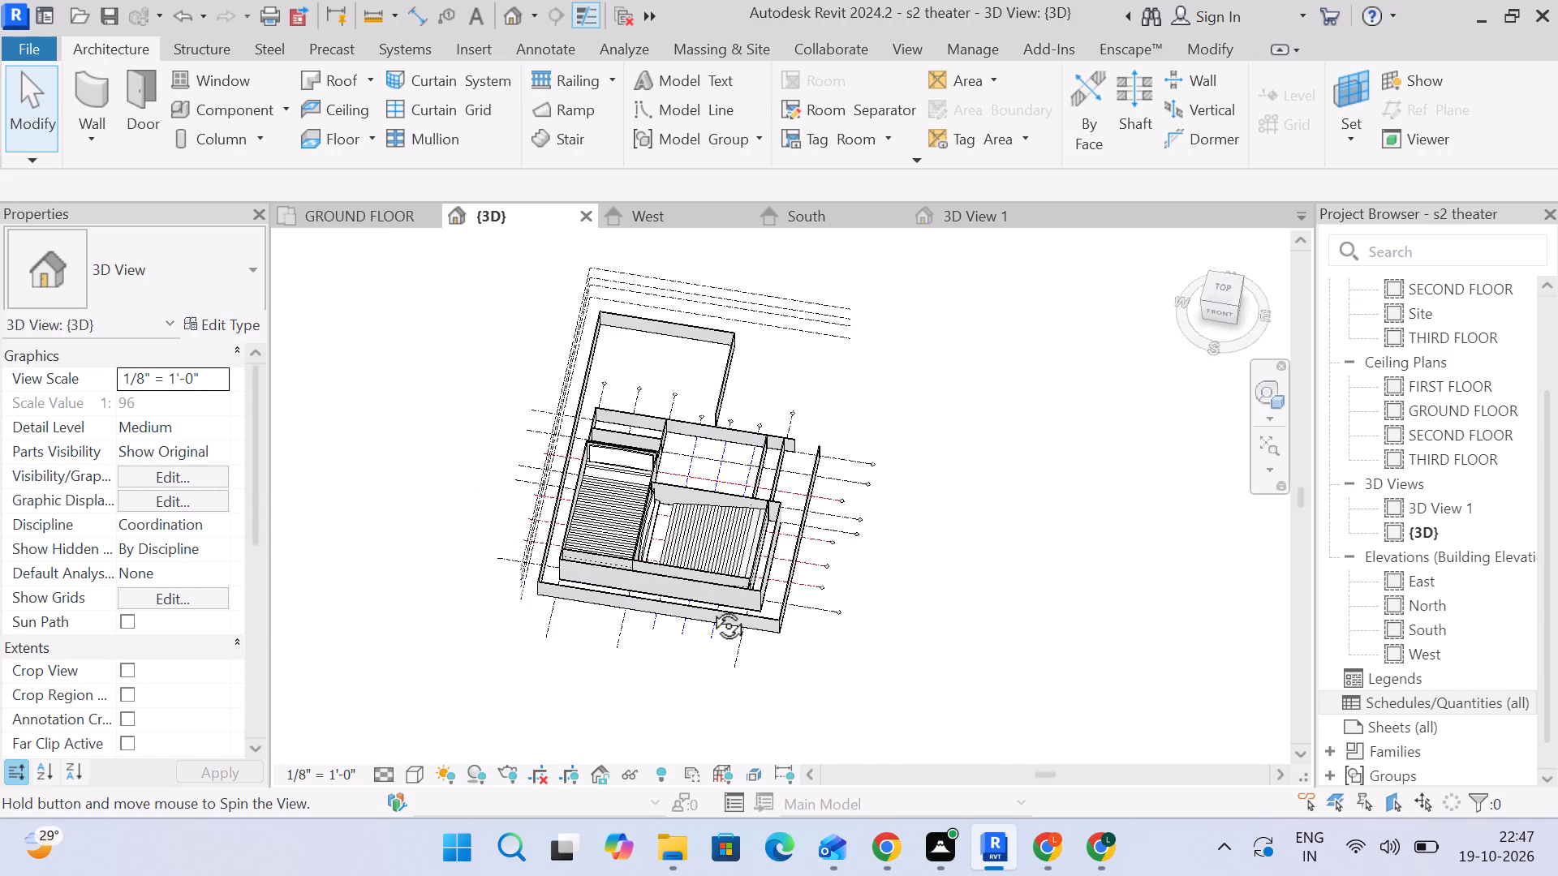
pyautogui.keyDown('shift'); pyautogui.moveTo(710, 608); pyautogui.dragTo(665, 588, button='middle'); pyautogui.keyUp('shift')
pyautogui.keyDown('shift'); pyautogui.scroll(4, 637, 480); pyautogui.keyUp('shift')
pyautogui.moveTo(794, 530); pyautogui.dragTo(751, 424, button='middle')
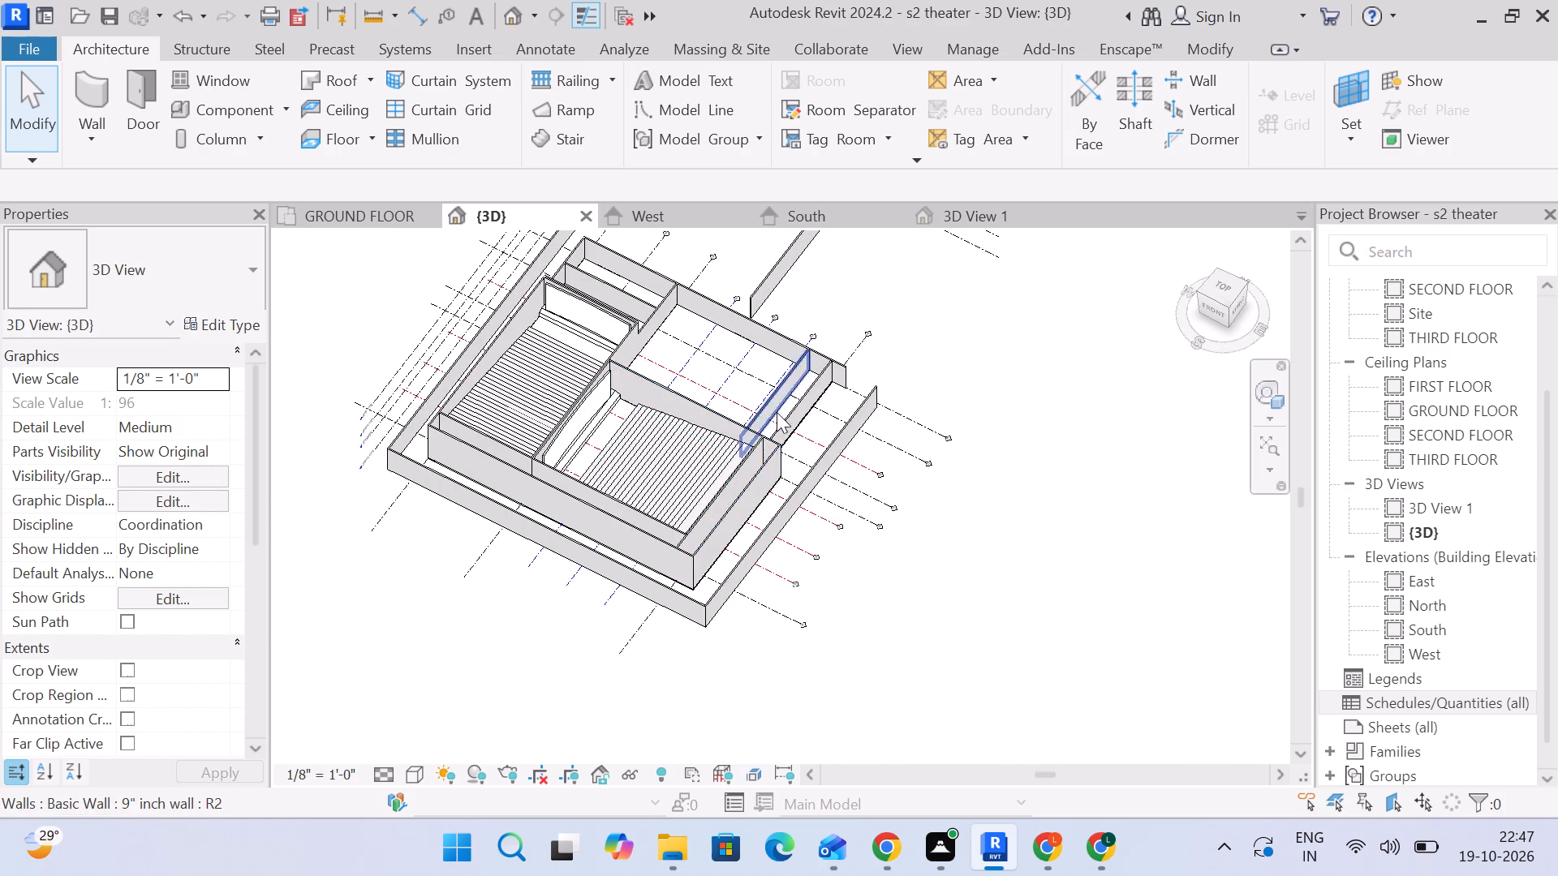
pyautogui.moveTo(781, 430); pyautogui.dragTo(801, 522, button='middle')
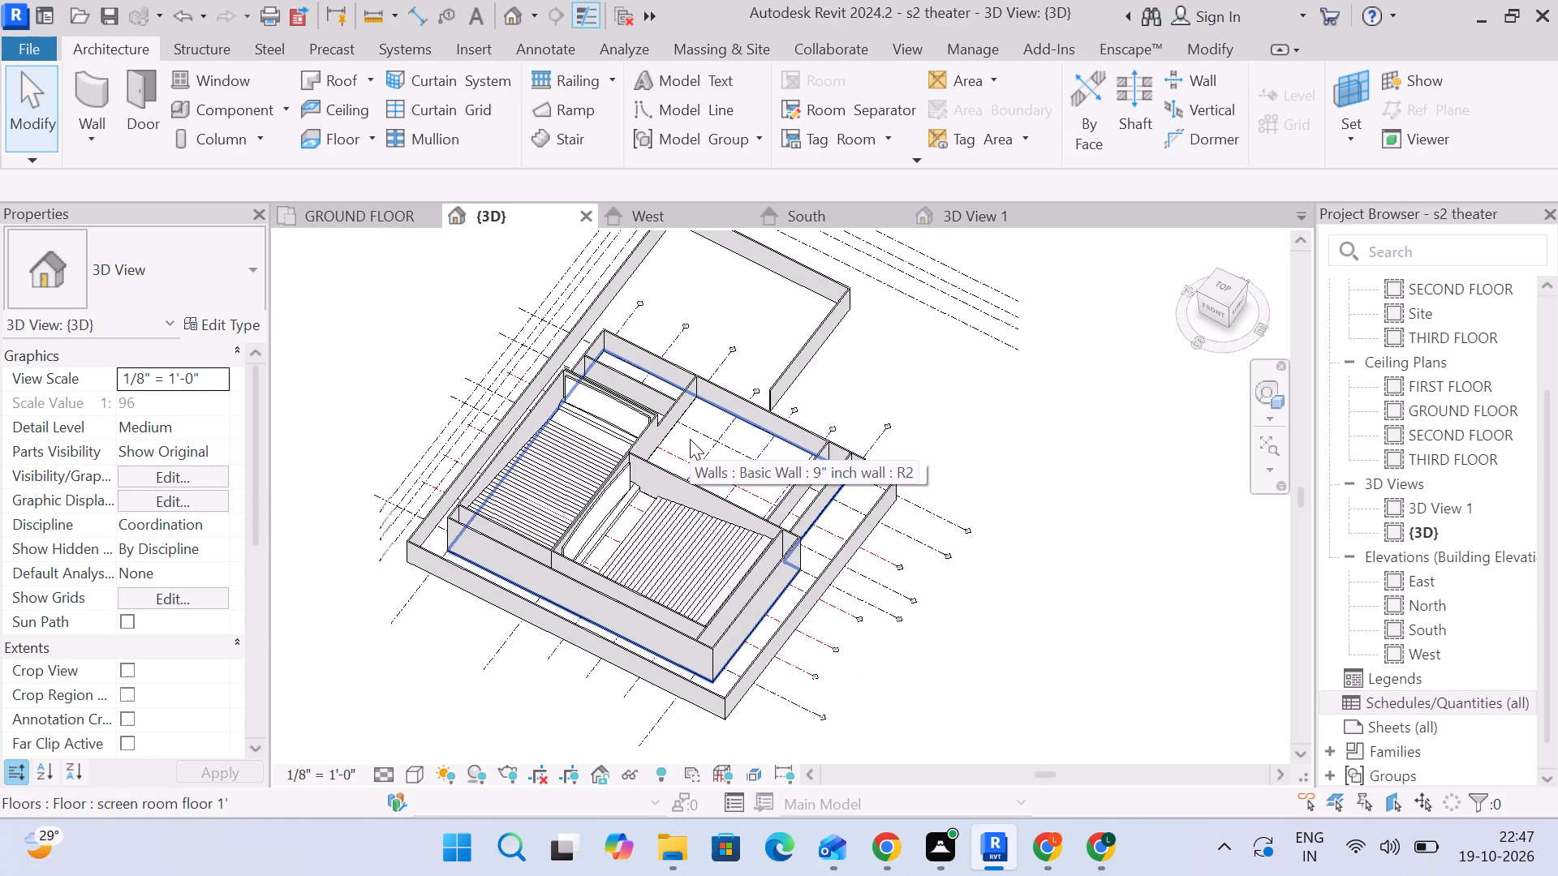
# Set the {3D} view's visual style to Shaded and inspect the floor around the screen base and stepped seating.
pyautogui.click(414, 771)
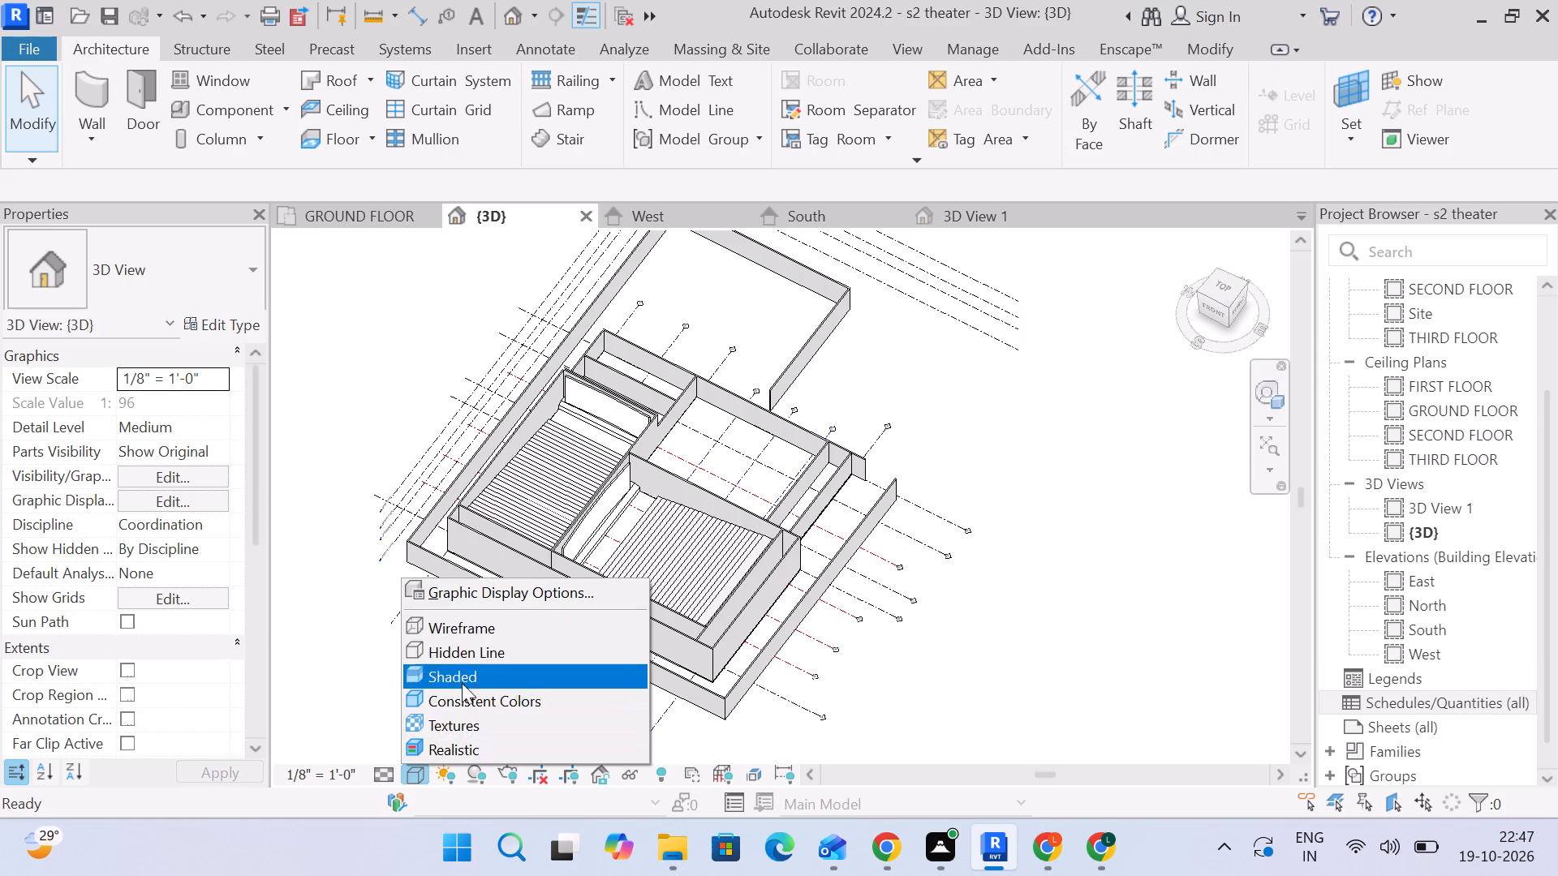
pyautogui.click(472, 677)
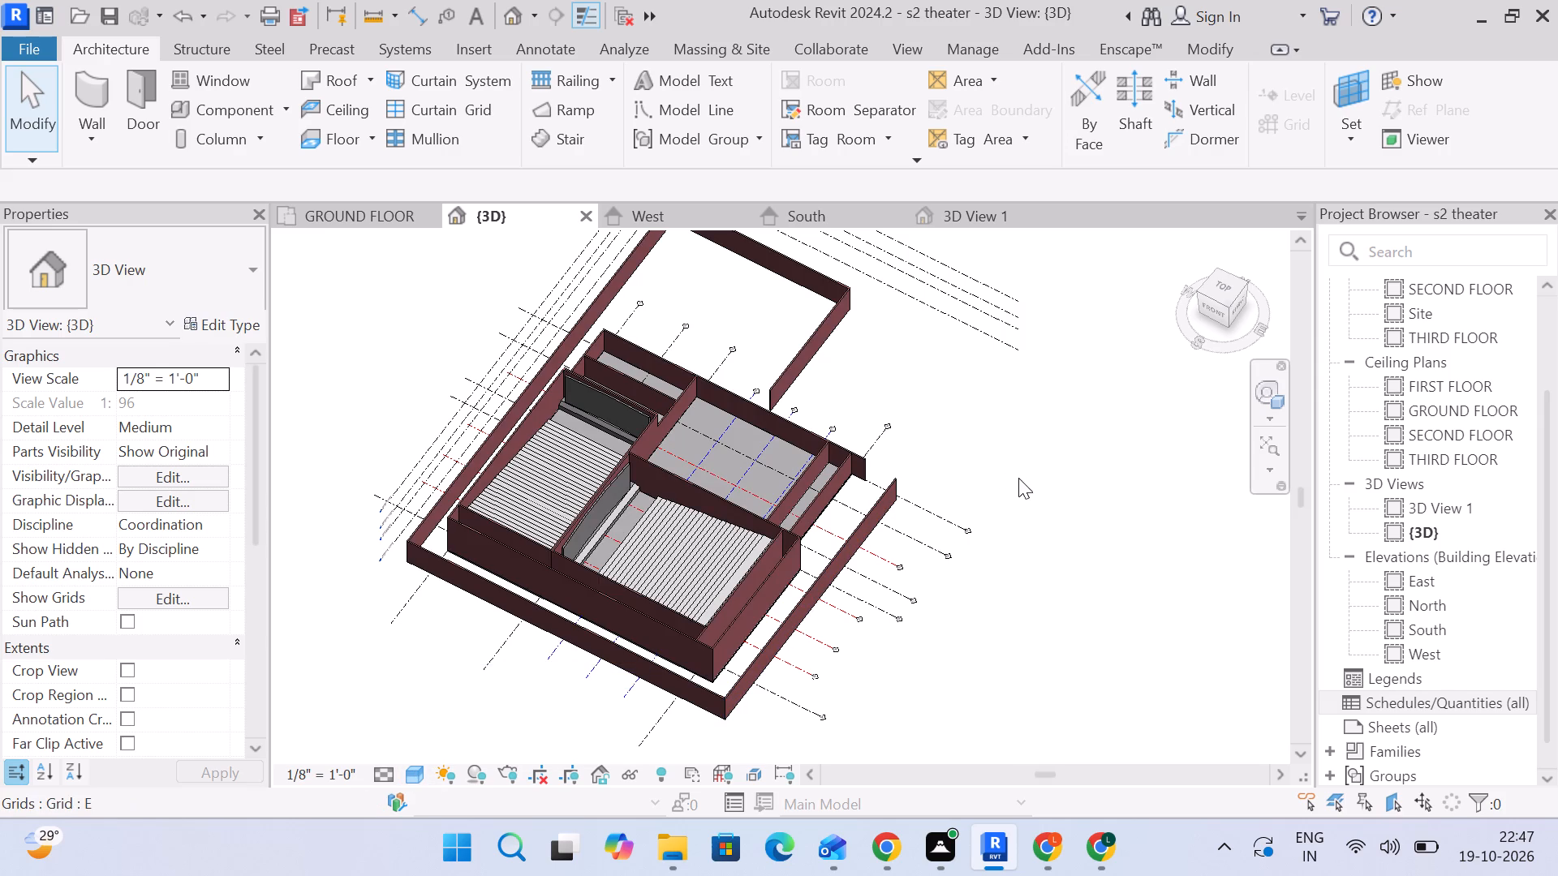
pyautogui.scroll(8, 629, 566)
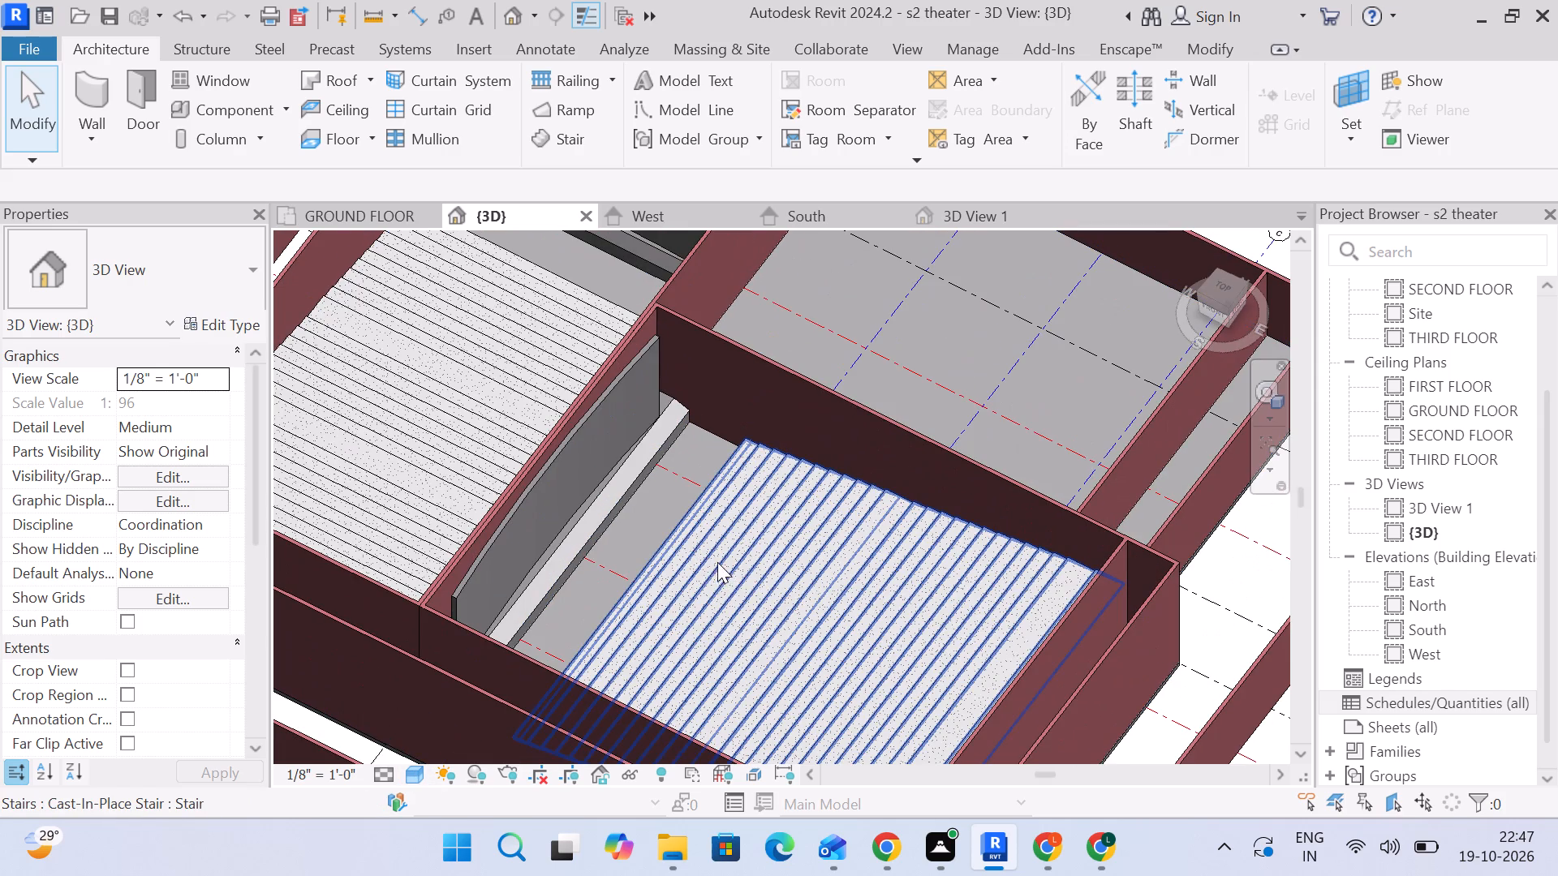
pyautogui.moveTo(706, 569); pyautogui.dragTo(676, 467, button='middle')
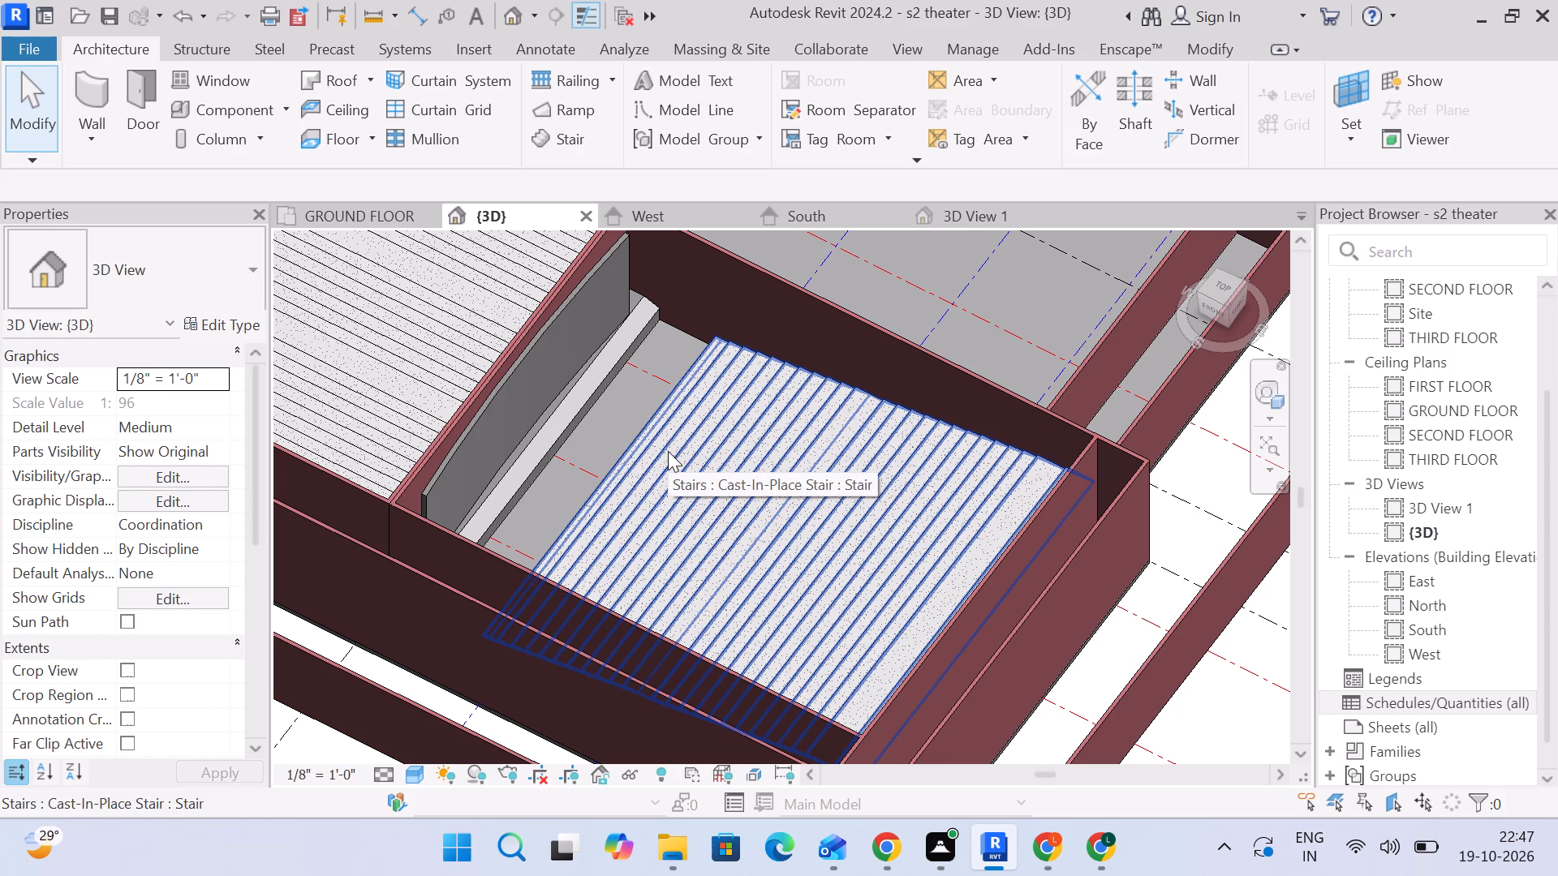
pyautogui.scroll(-3, 521, 653)
pyautogui.moveTo(529, 640); pyautogui.dragTo(544, 538, button='middle')
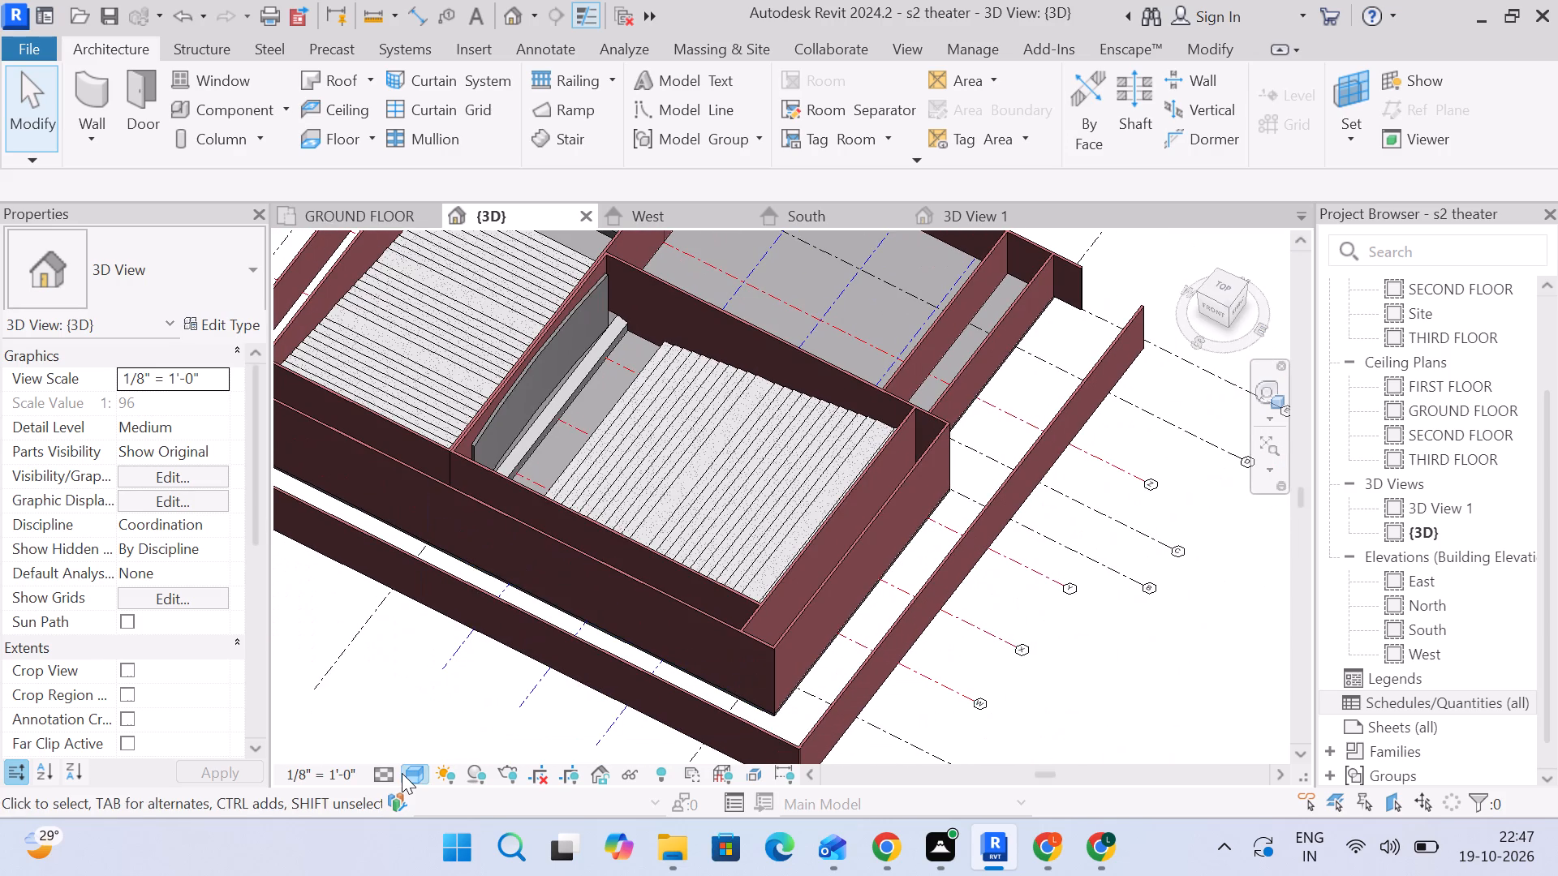
# Set the {3D} view's visual style to Hidden Line.
pyautogui.click(402, 773)
pyautogui.click(441, 661)
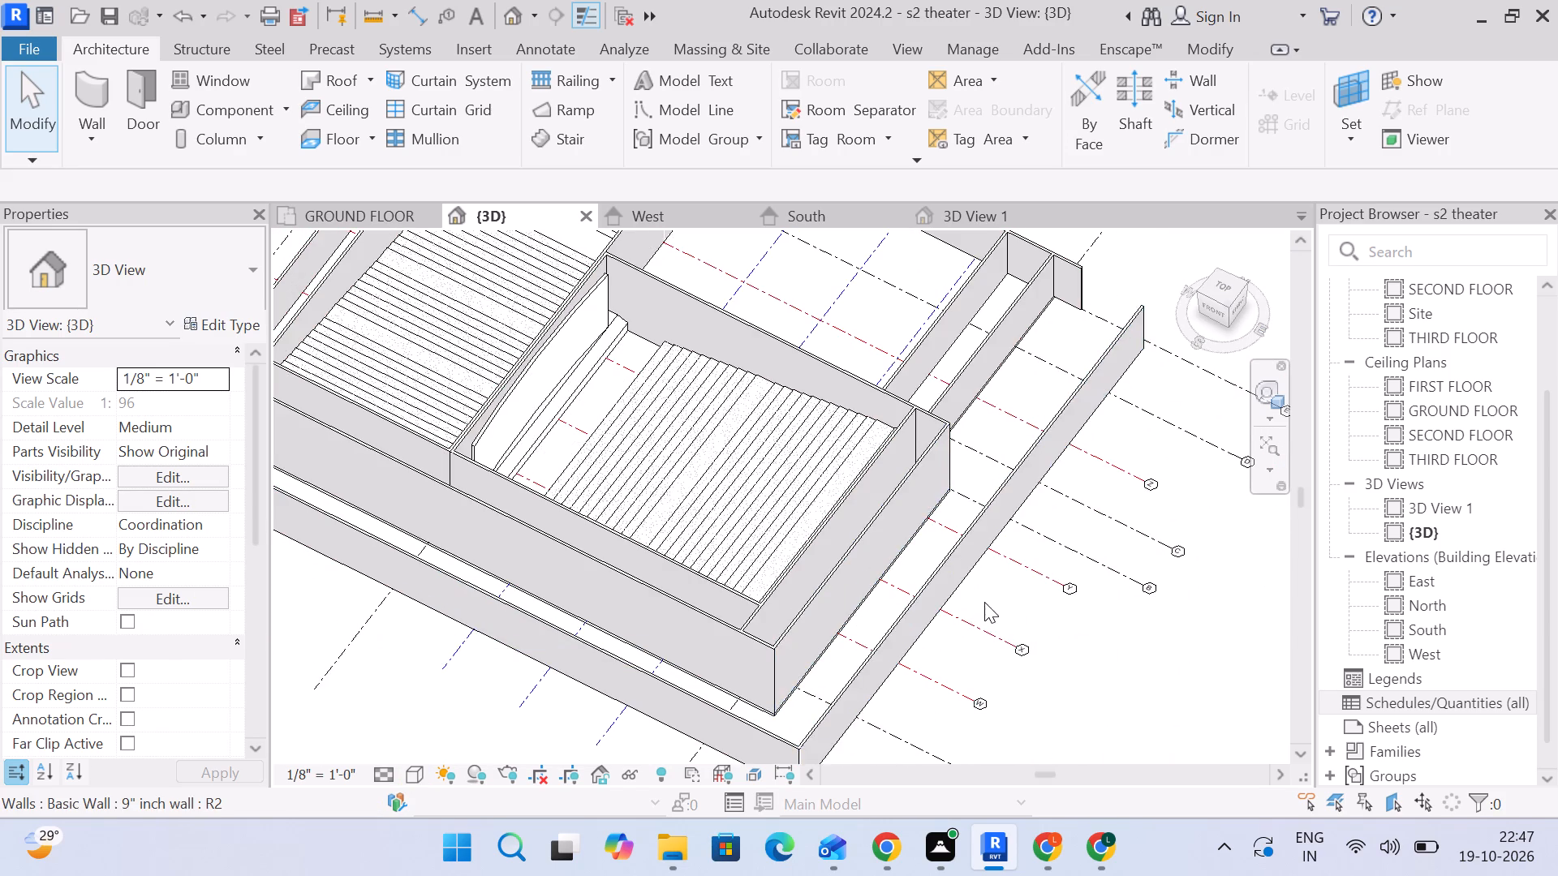
# Examine the whole theater model in the {3D} view, including the floor outline, screen base and stepped seating of the halls.
pyautogui.scroll(-3, 1010, 552)
pyautogui.moveTo(992, 556); pyautogui.dragTo(937, 585, button='middle')
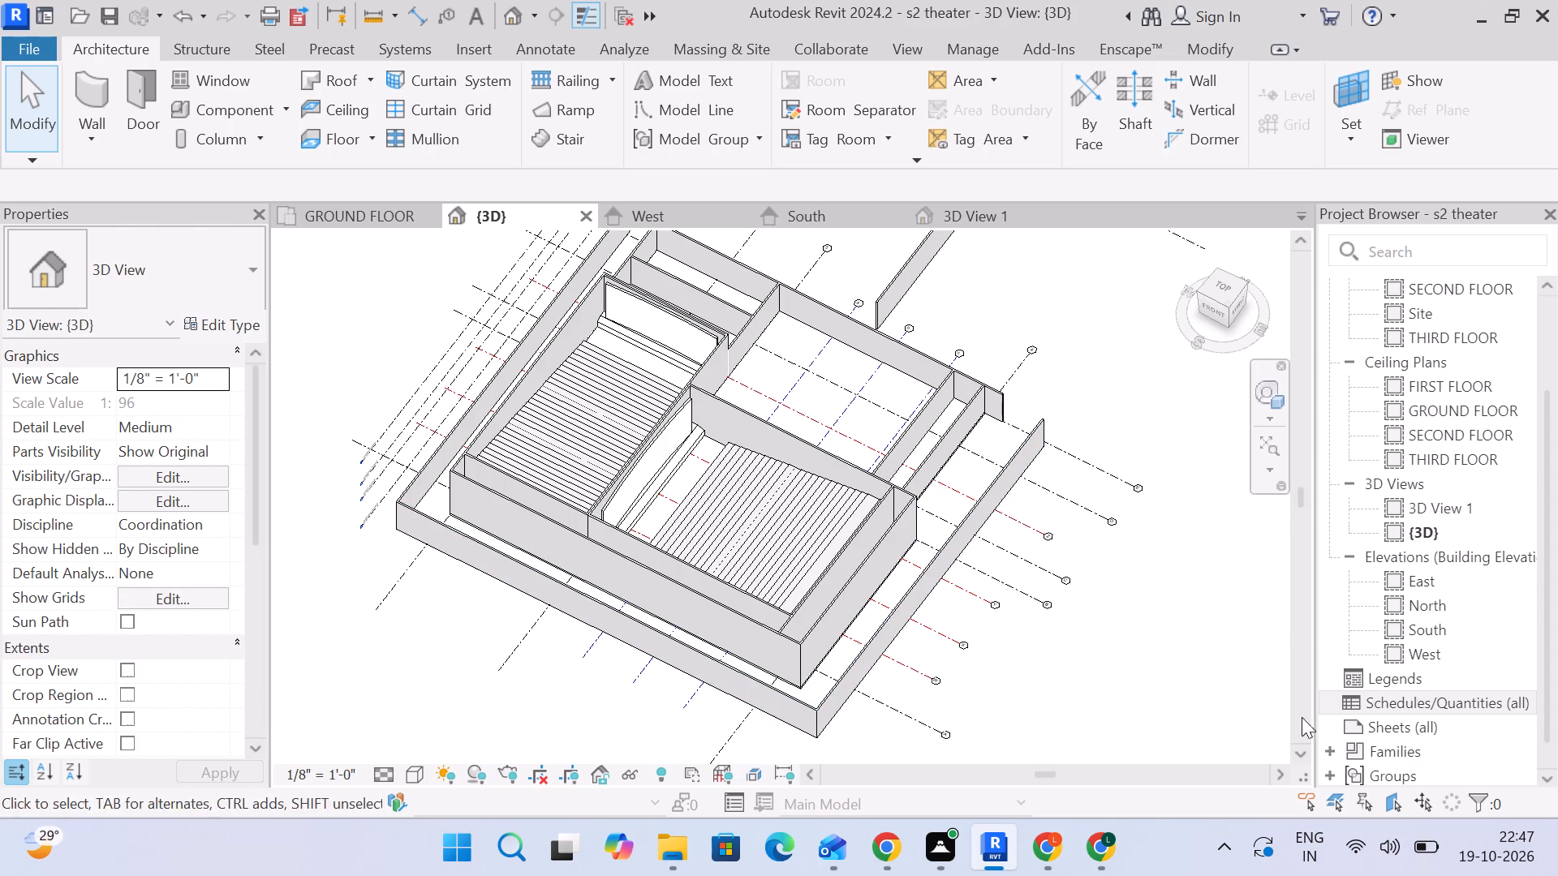
pyautogui.scroll(-3, 784, 386)
pyautogui.moveTo(784, 385); pyautogui.dragTo(691, 425, button='middle')
pyautogui.scroll(4, 688, 439)
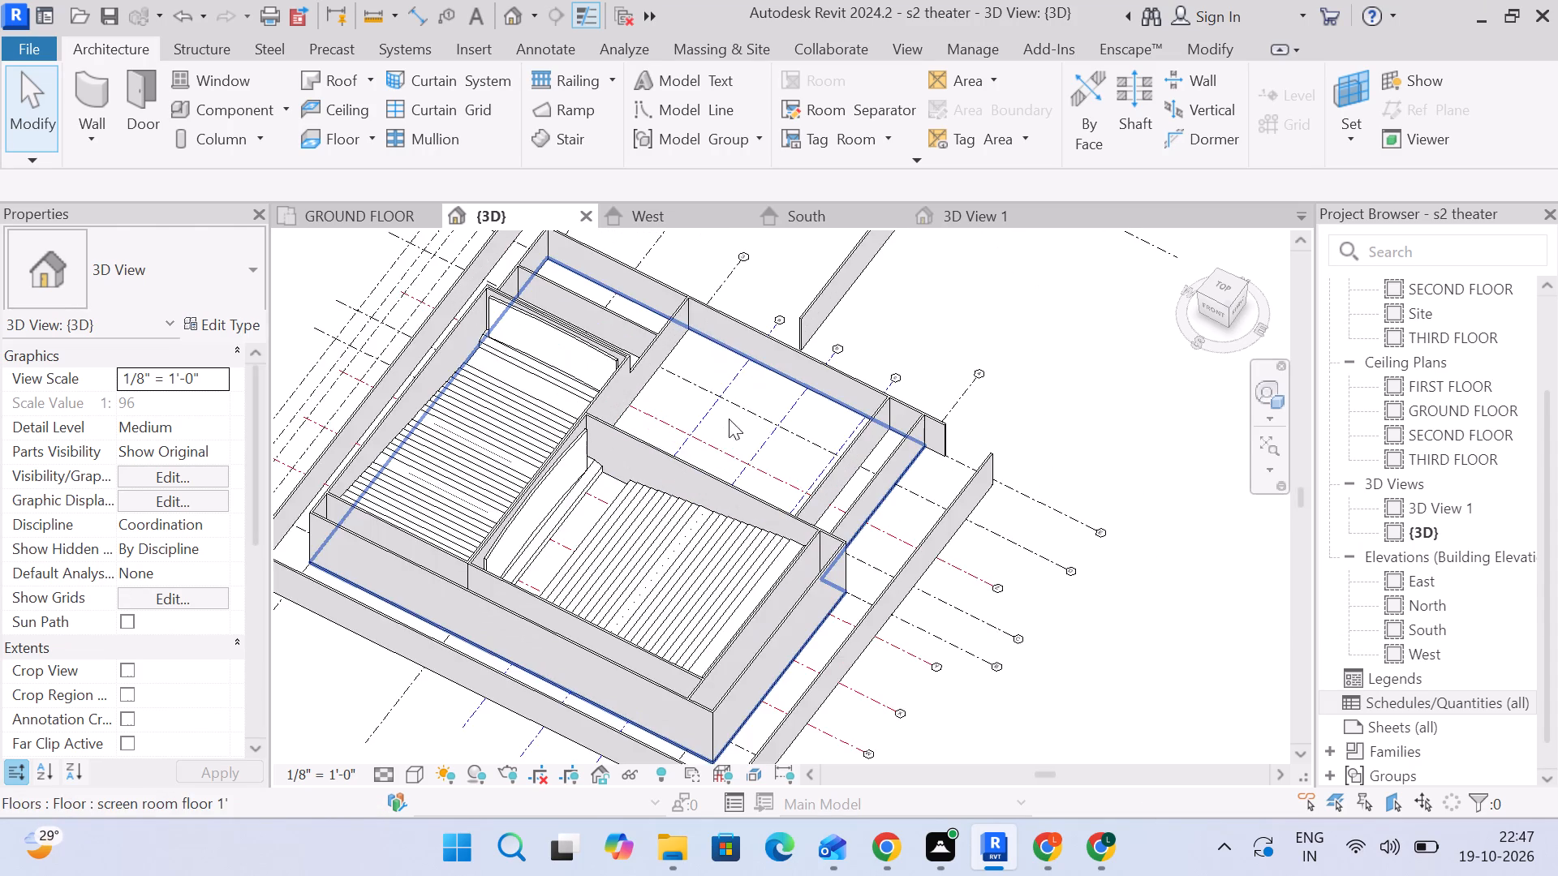
pyautogui.scroll(-3, 731, 410)
pyautogui.scroll(-1, 785, 473)
pyautogui.scroll(7, 682, 467)
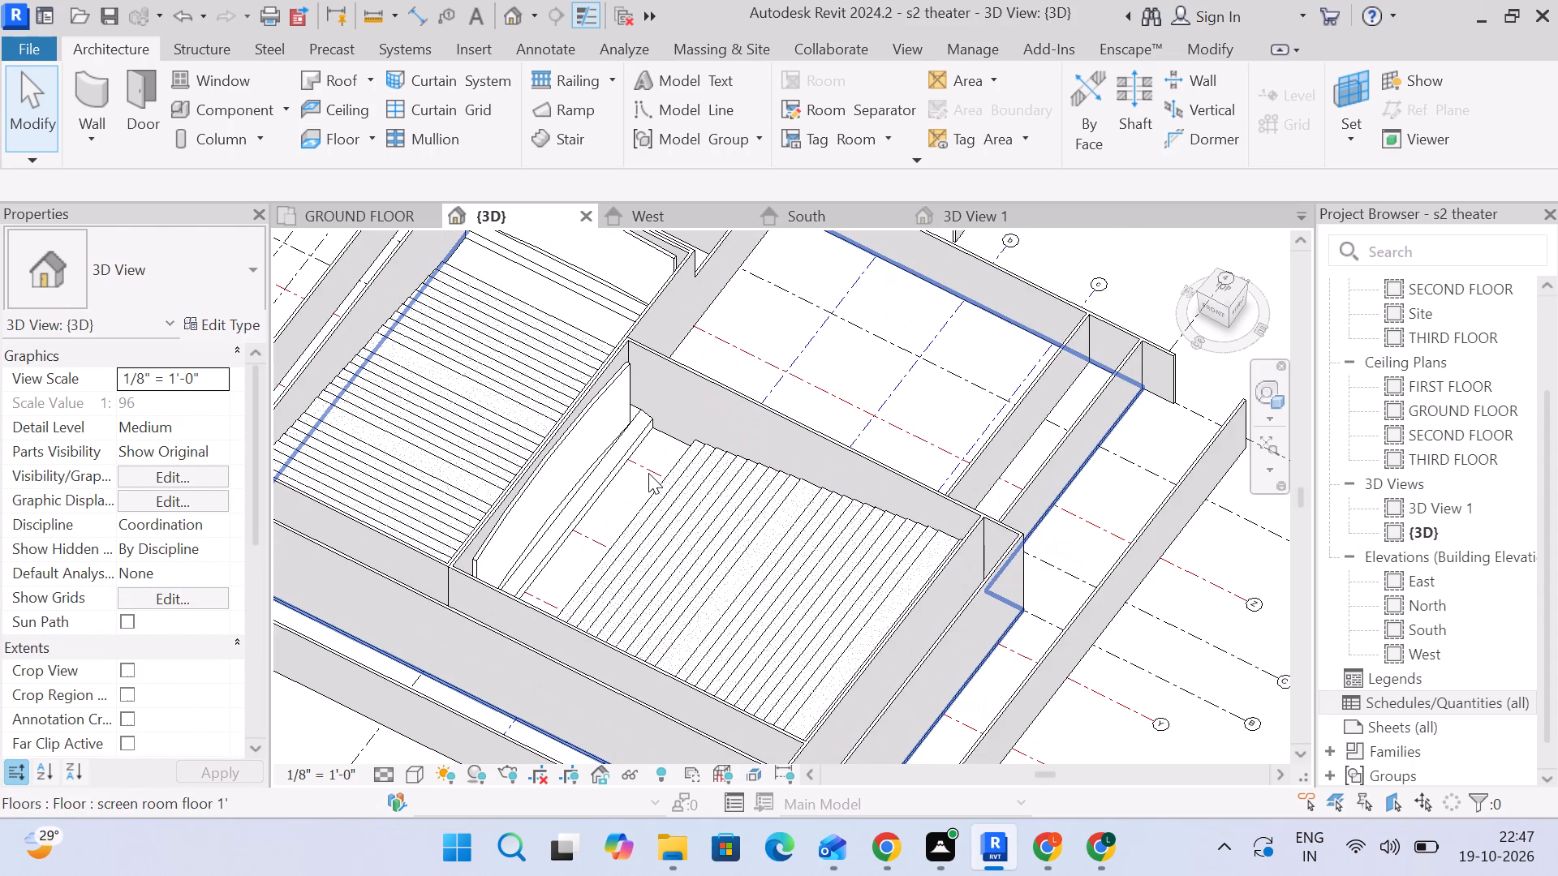
pyautogui.moveTo(648, 473); pyautogui.dragTo(668, 423, button='middle')
pyautogui.scroll(1, 648, 473)
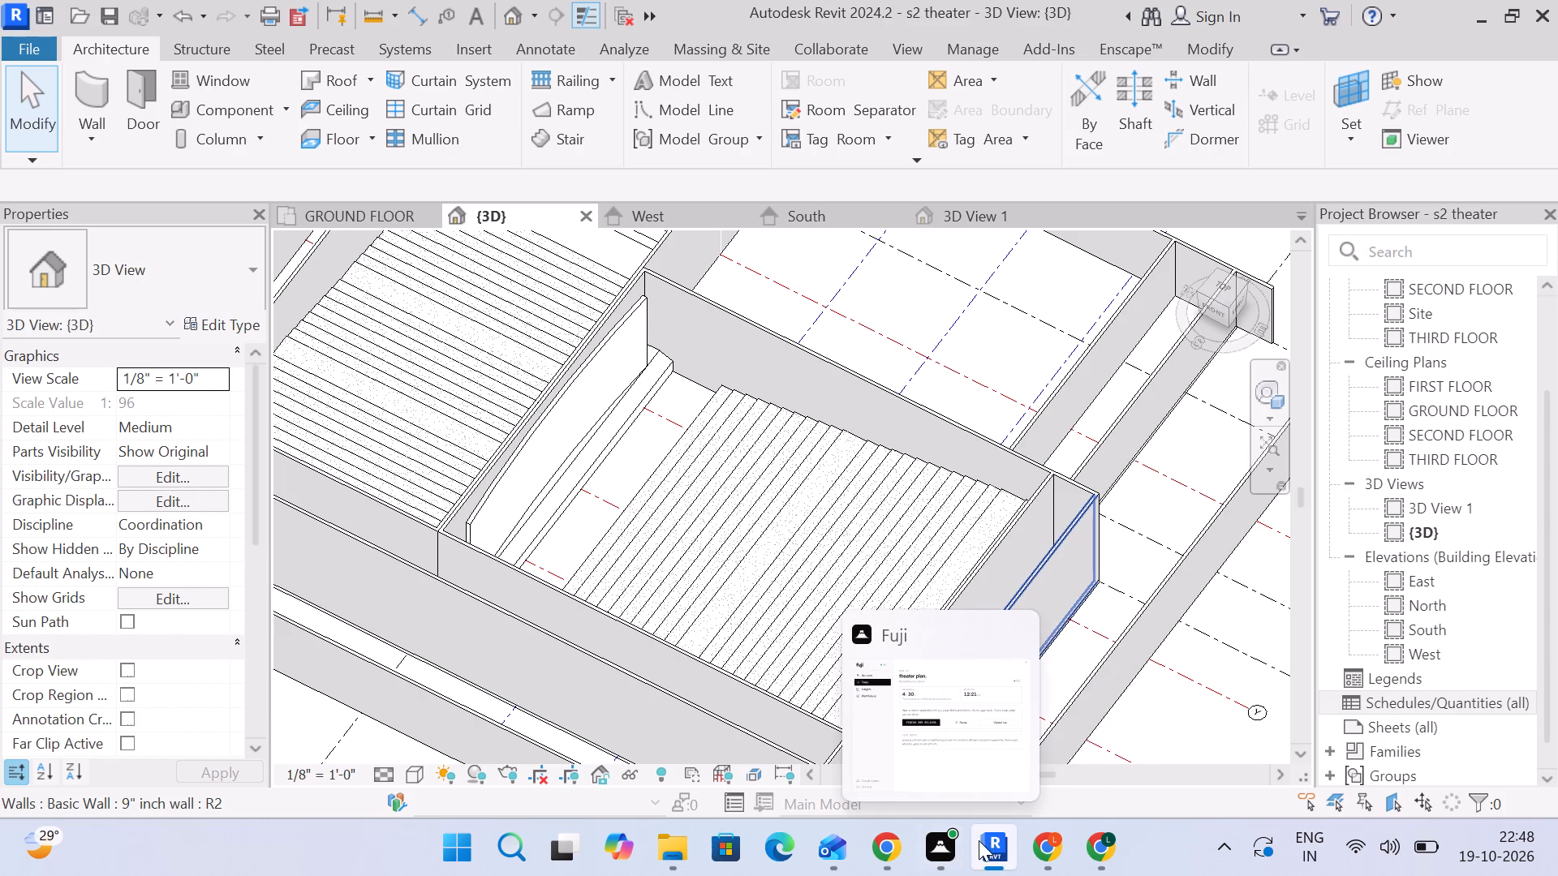
# Launch the Bim.com Design App add-in from Revit.
pyautogui.click(1048, 47)
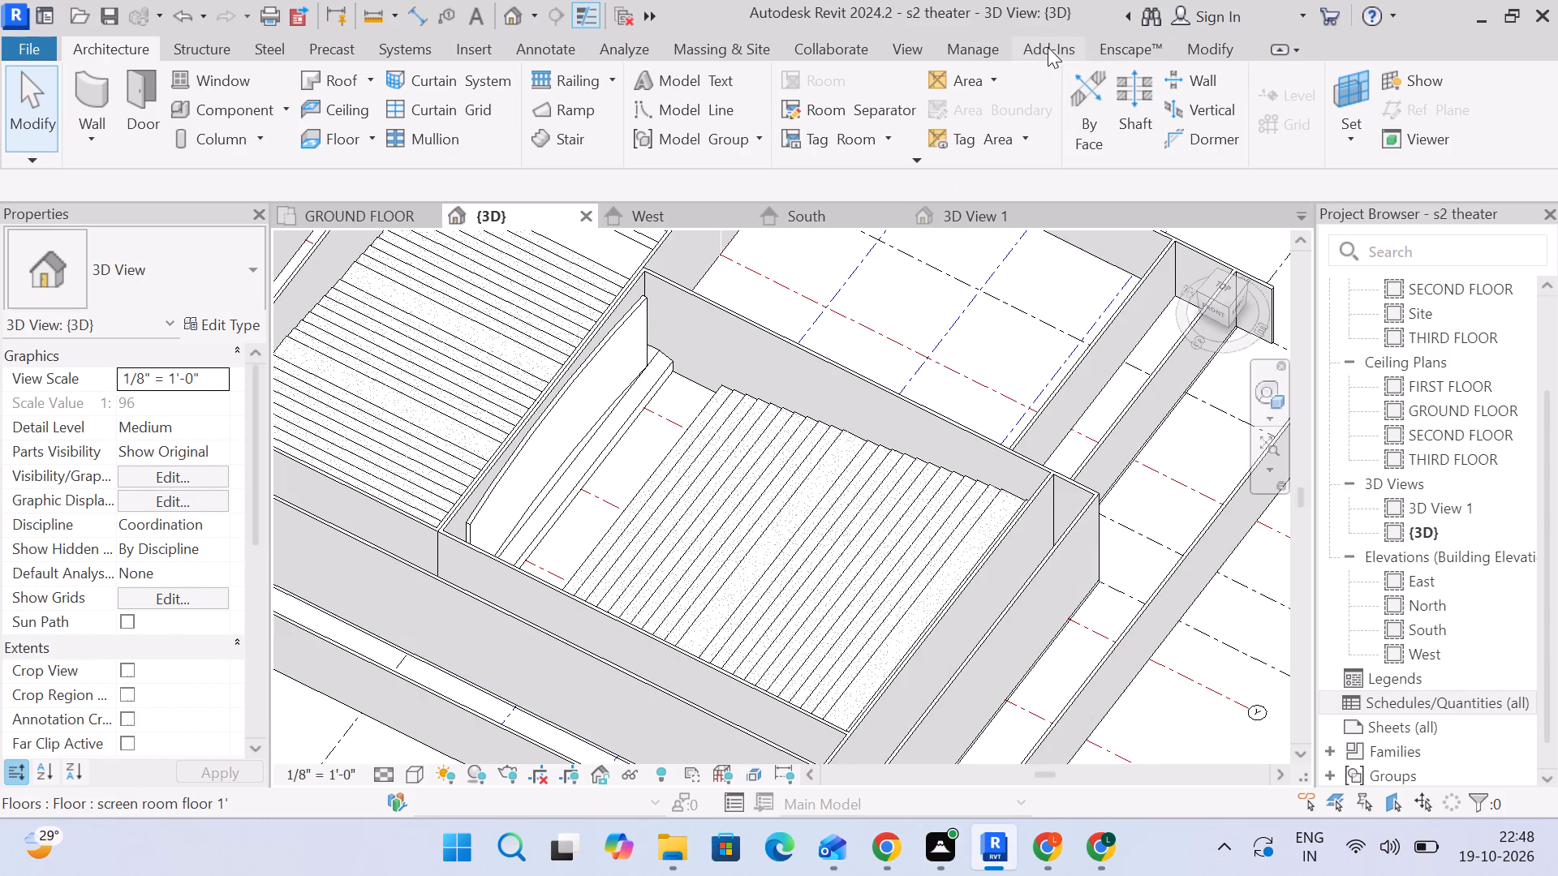
pyautogui.click(592, 104)
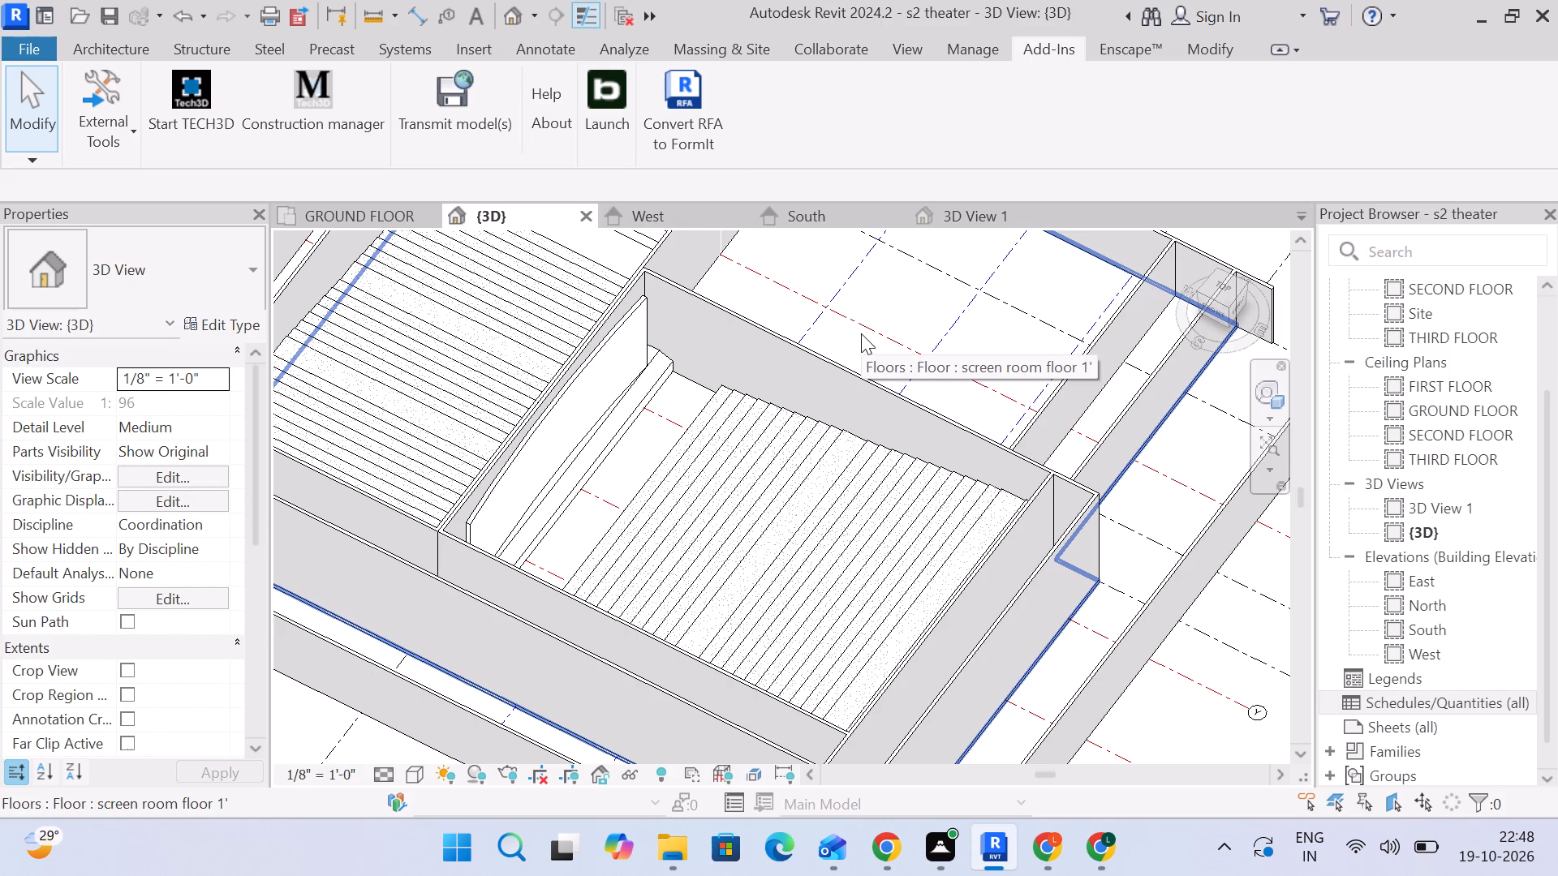
pyautogui.doubleClick(599, 109)
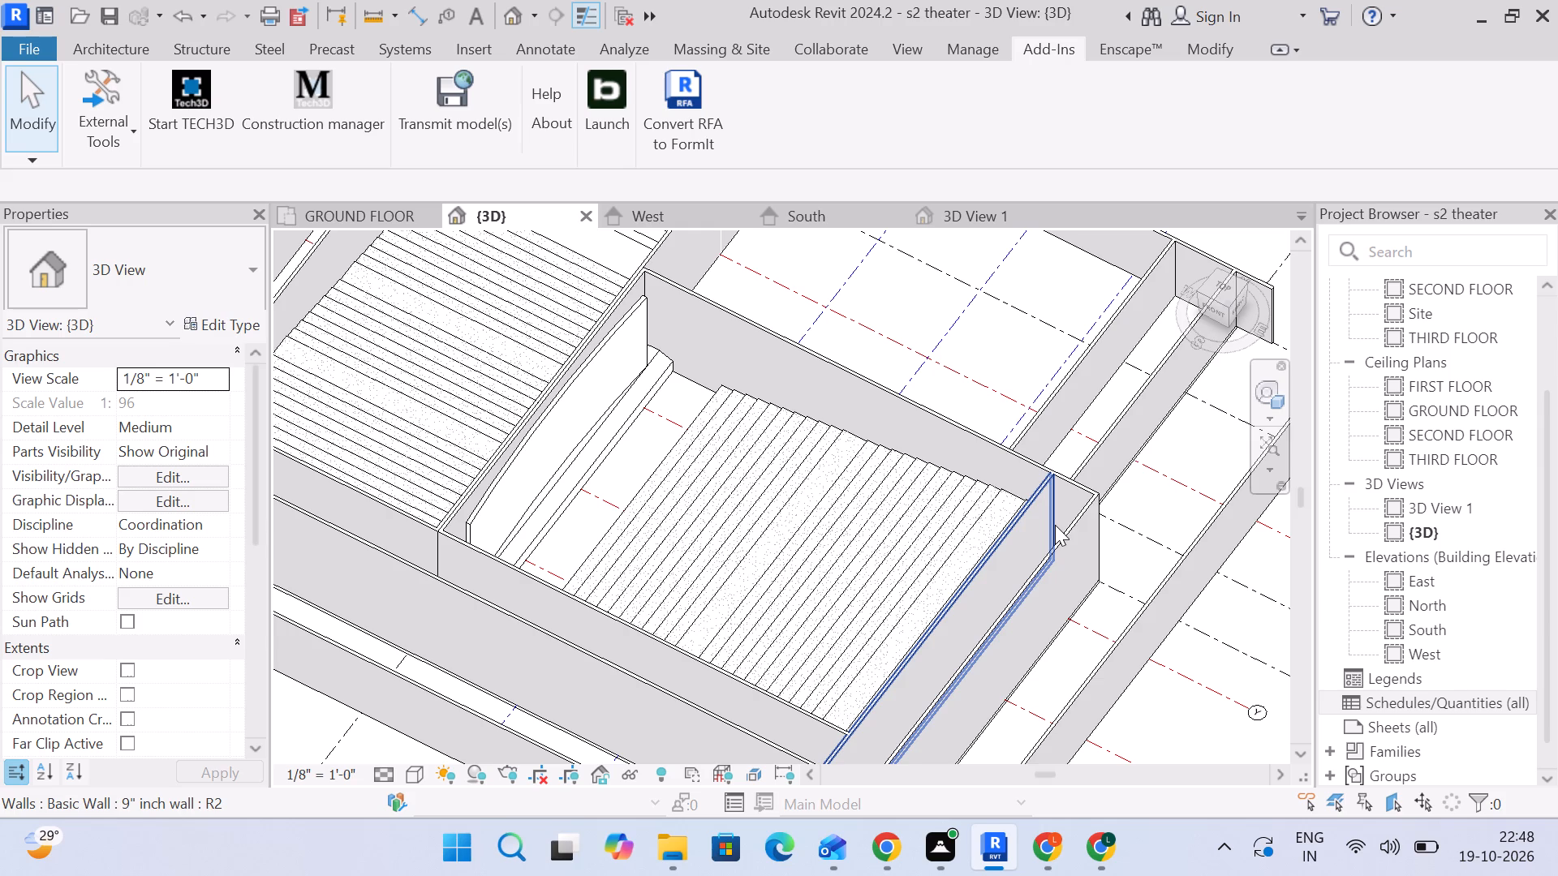
pyautogui.click(616, 102)
pyautogui.click(616, 102)
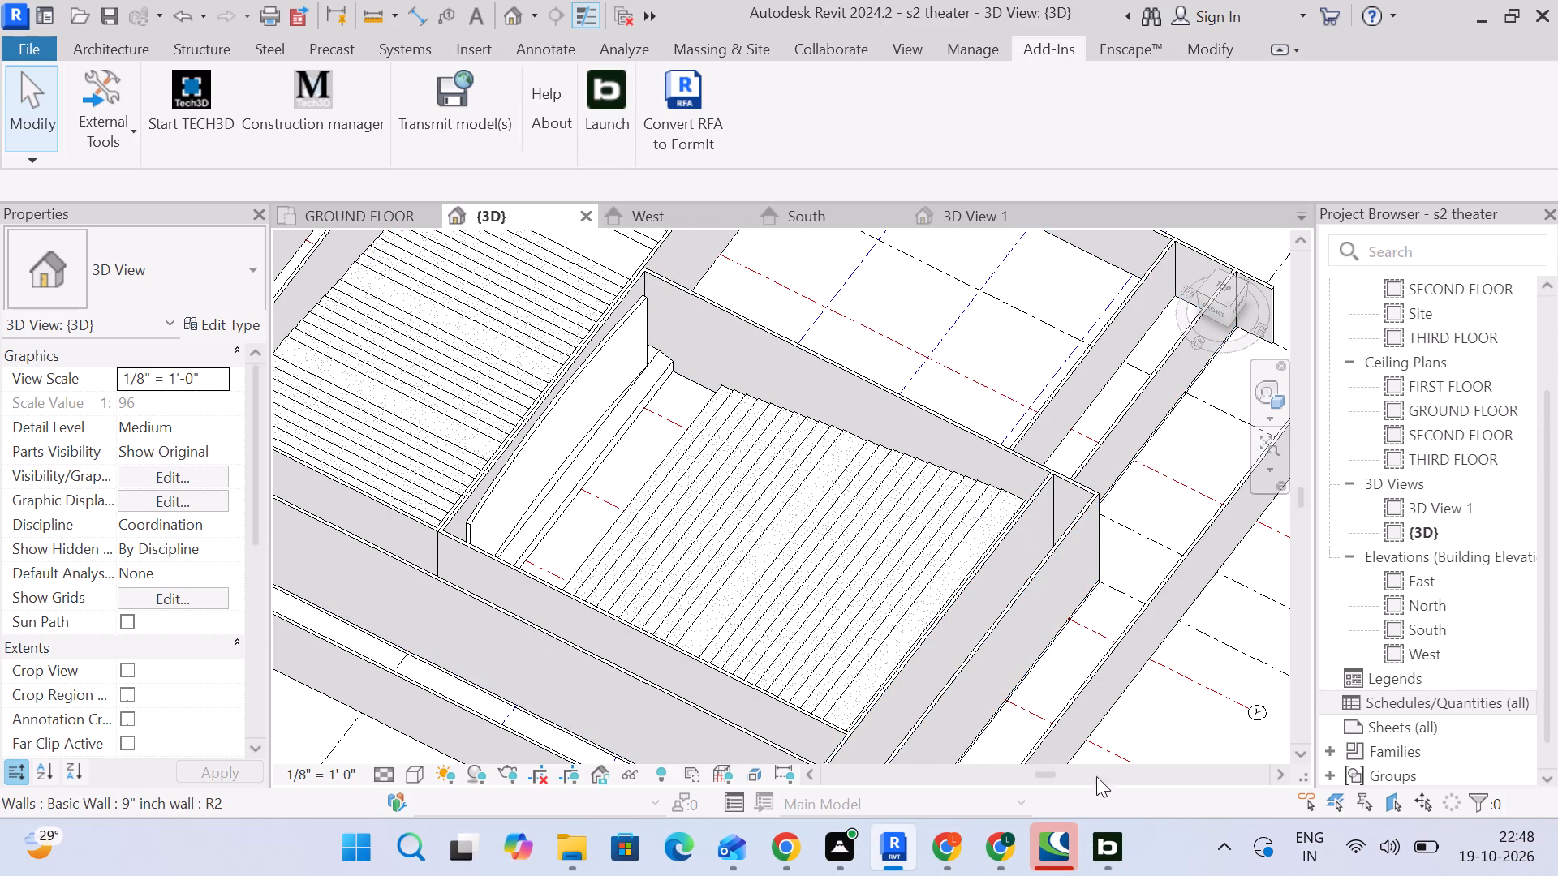
# Switch to the Bim.com Design App window and start its update to the new version.
pyautogui.click(1102, 749)
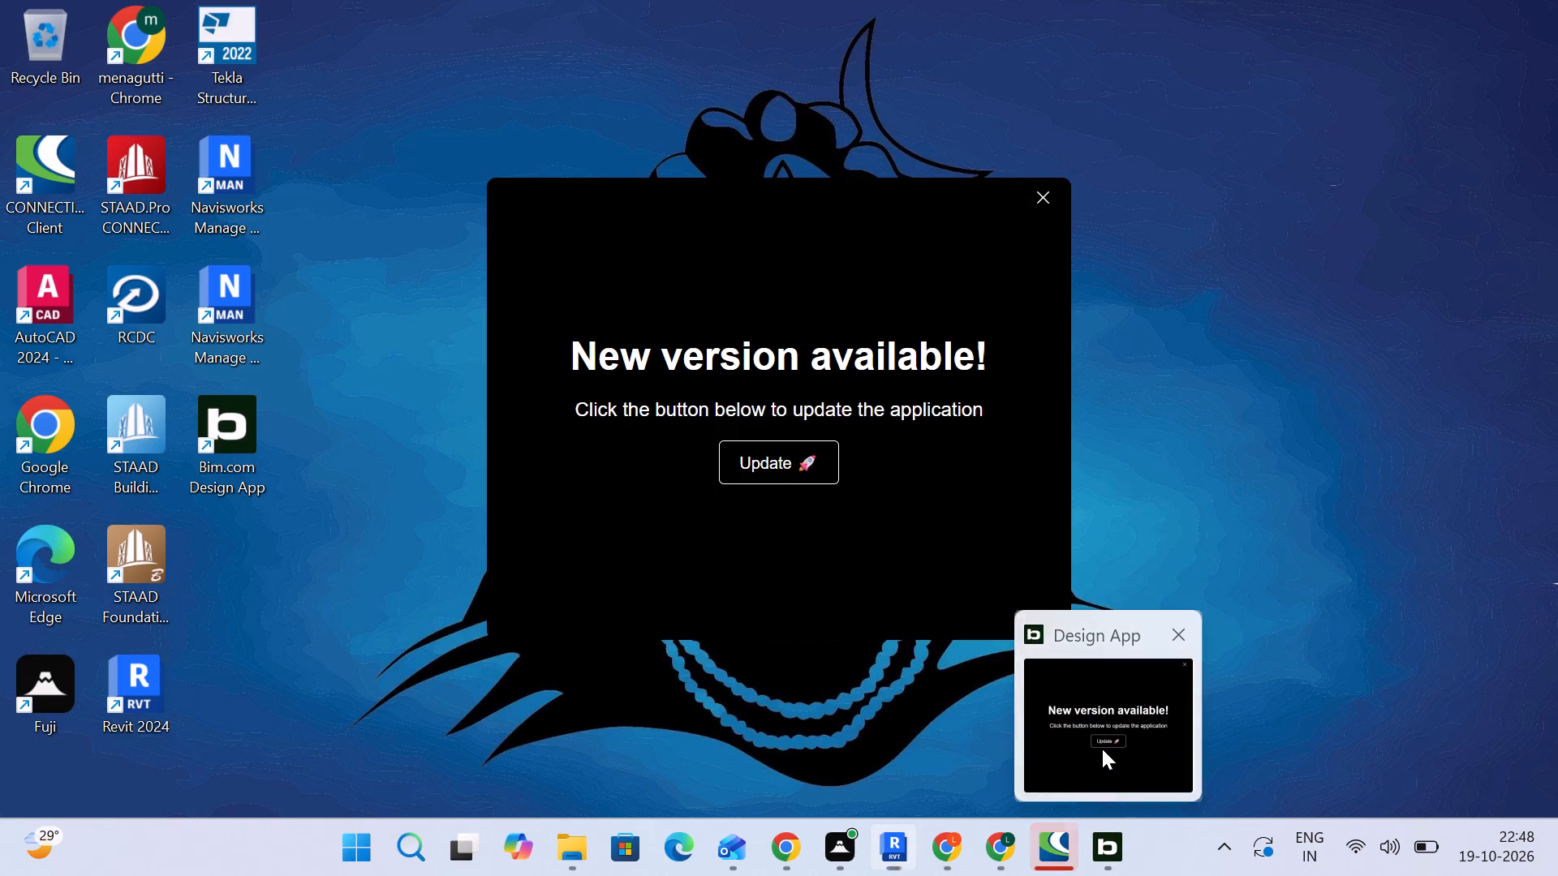
pyautogui.click(798, 457)
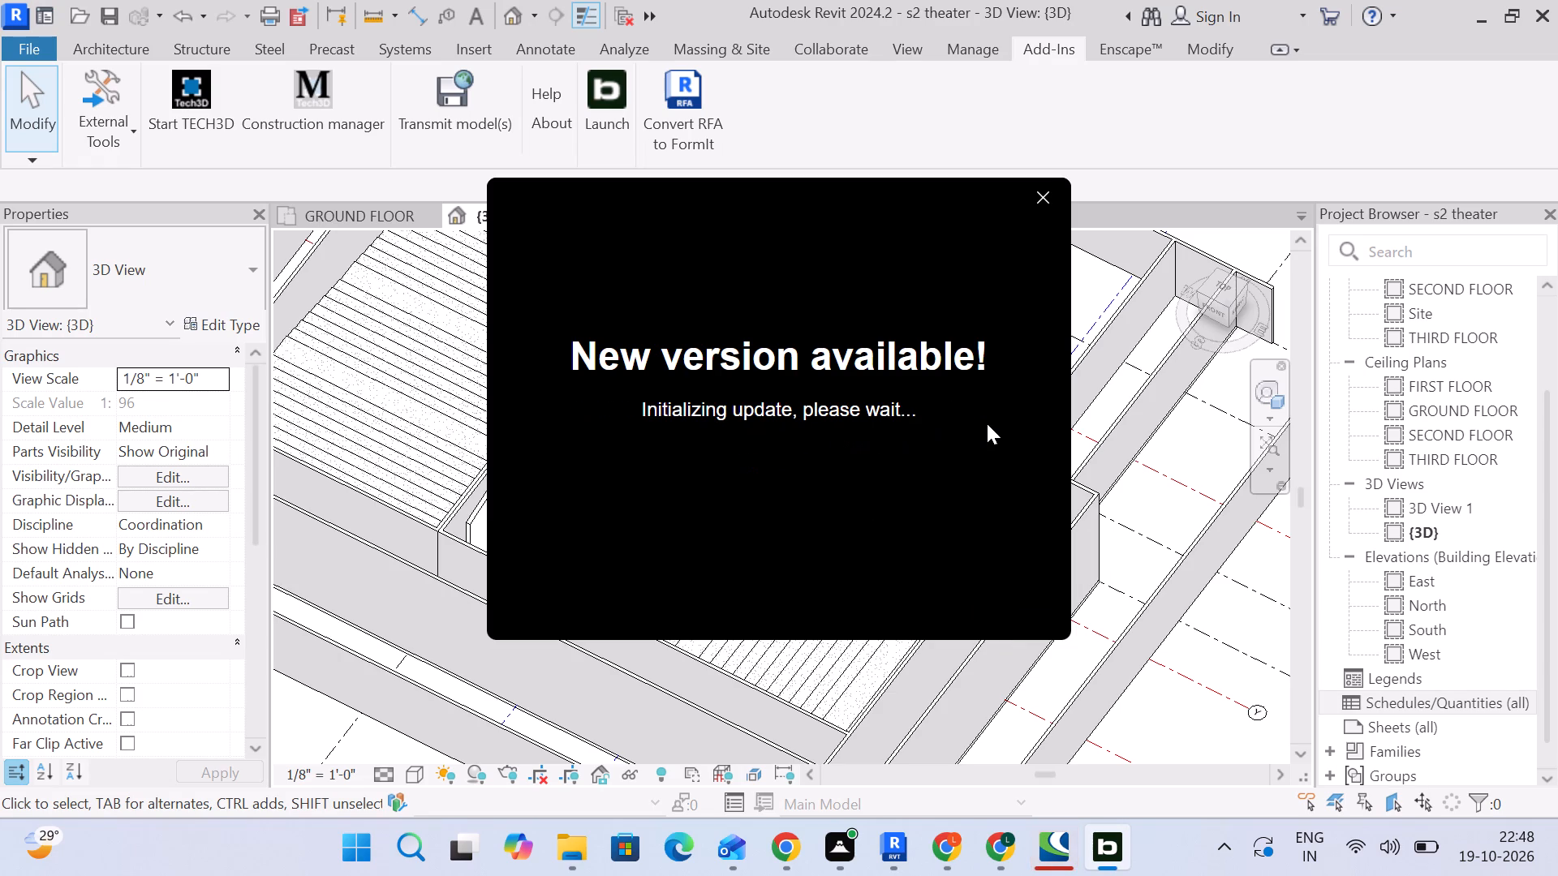
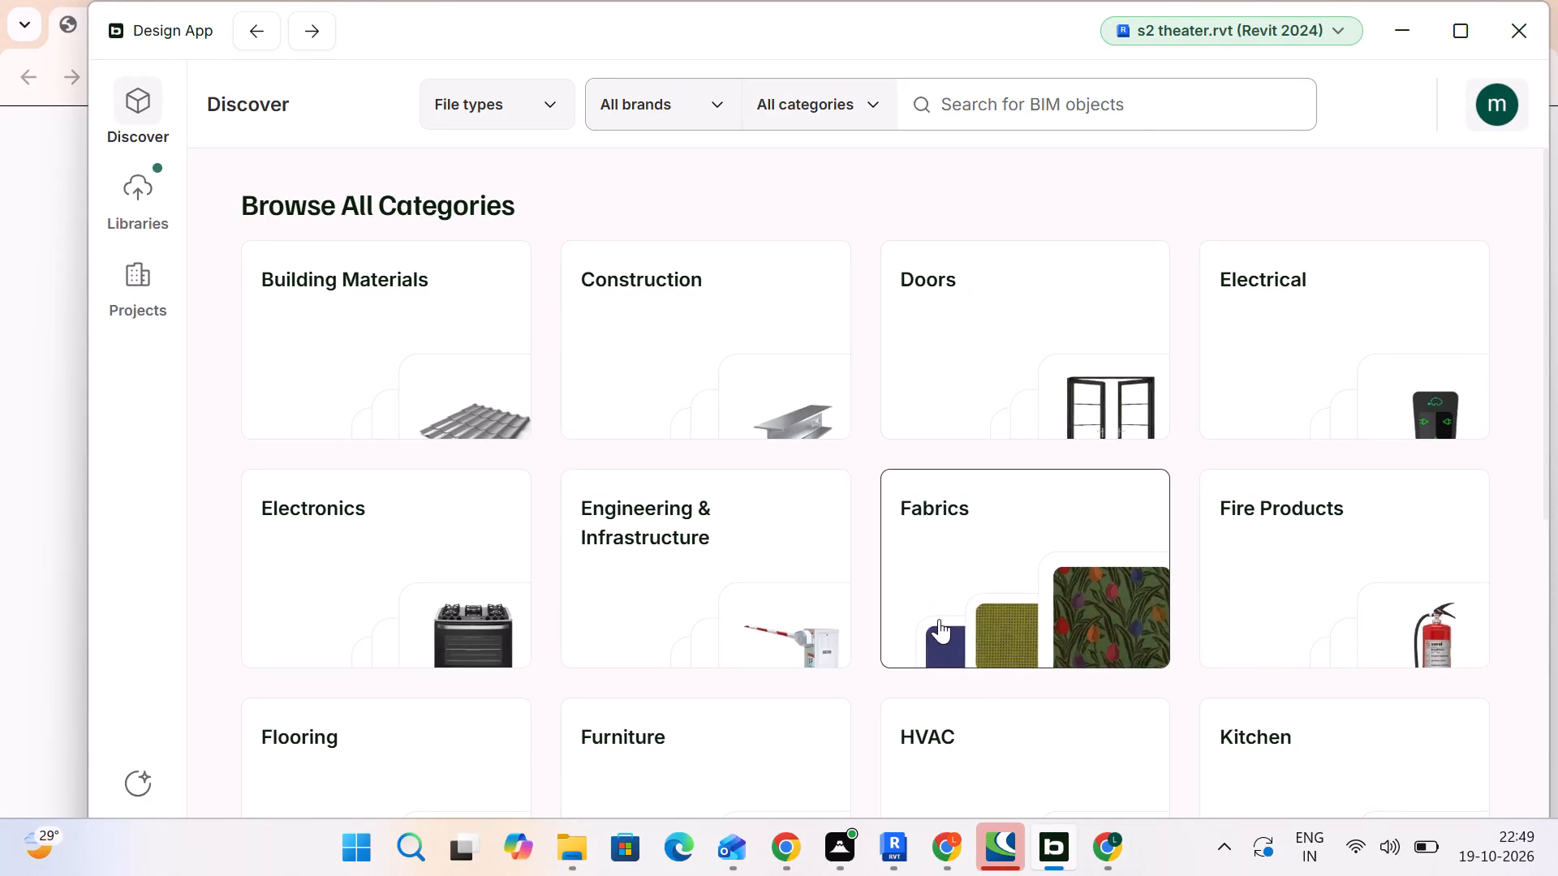
# Search the BIM objects for "cinem".
pyautogui.click(1117, 107)
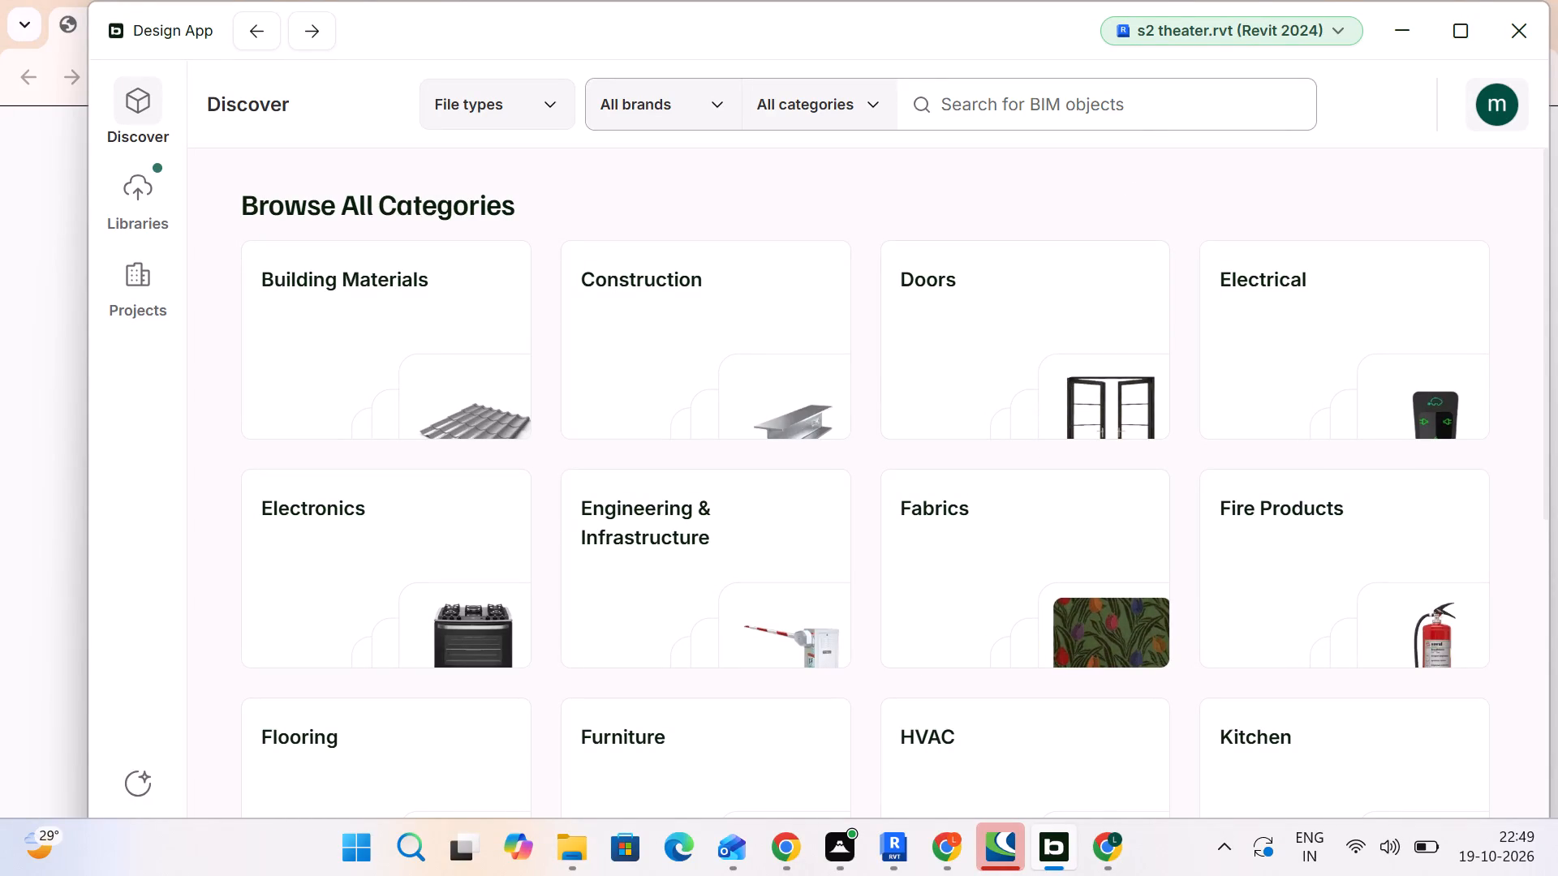
pyautogui.write('cnema')
pyautogui.press('space')
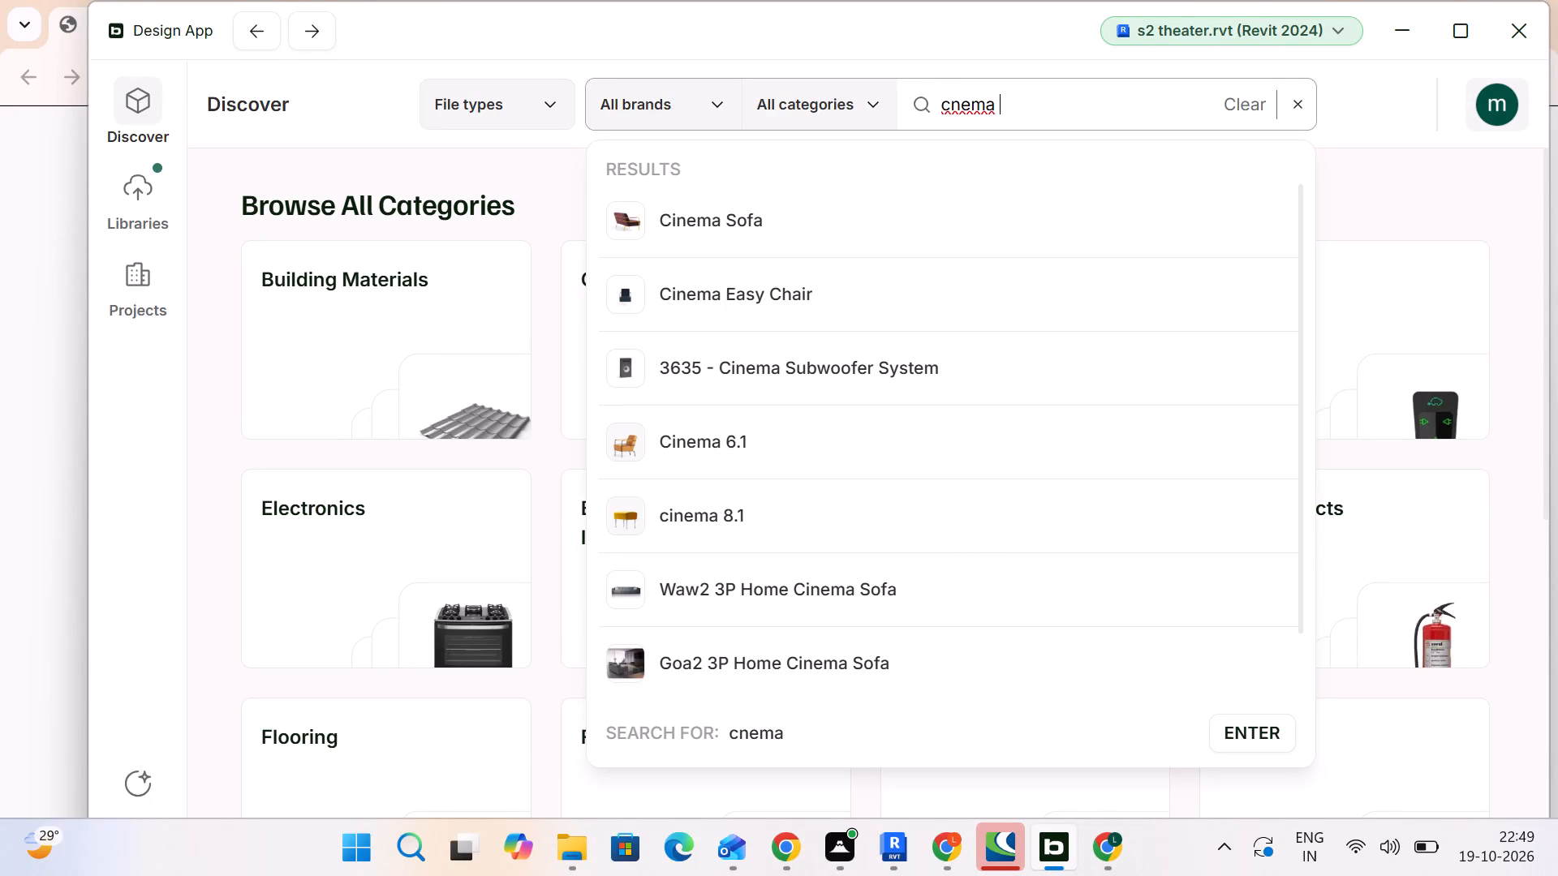
pyautogui.press('BackSpace')
pyautogui.press('BackSpace')
pyautogui.press('BackSpace')
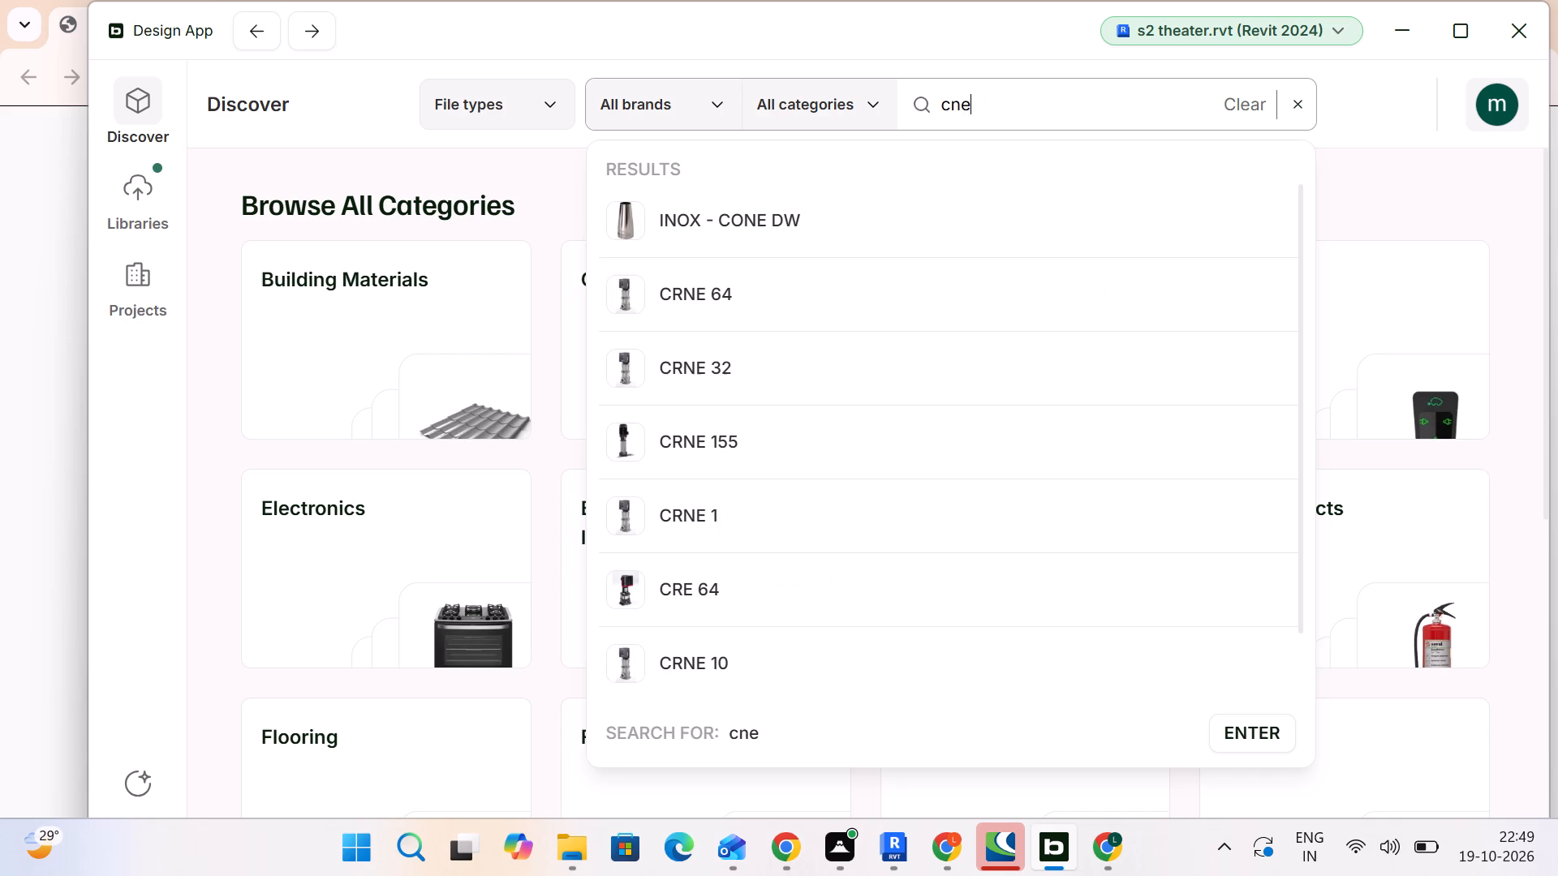
pyautogui.press('BackSpace')
pyautogui.press('BackSpace')
pyautogui.press('BackSpace')
pyautogui.write('cinema')
pyautogui.press('space')
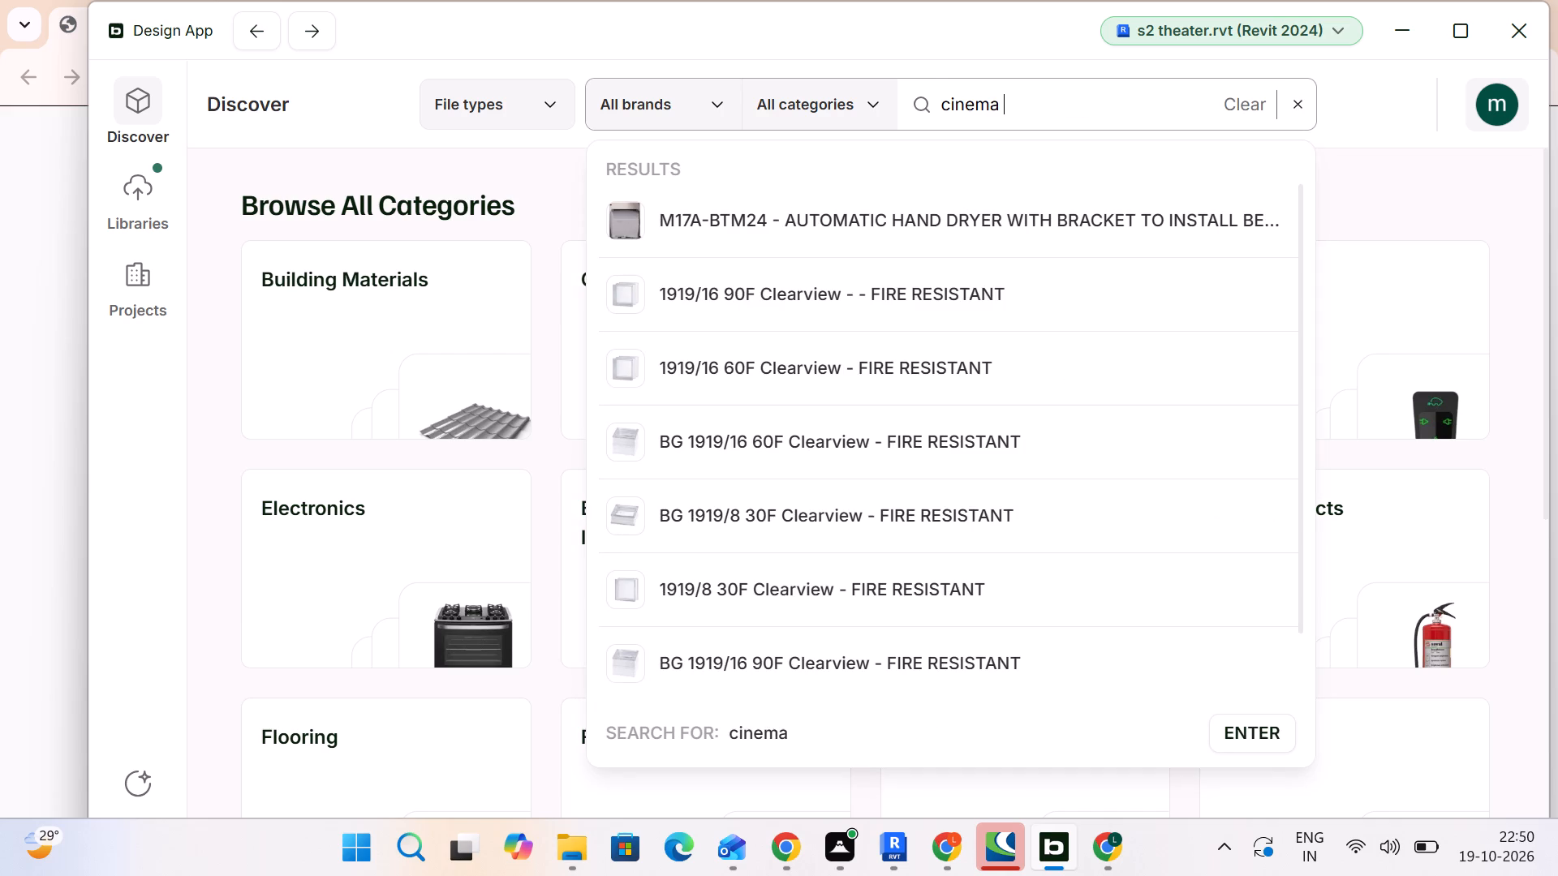
pyautogui.press('BackSpace')
pyautogui.click(1028, 105)
pyautogui.press('BackSpace')
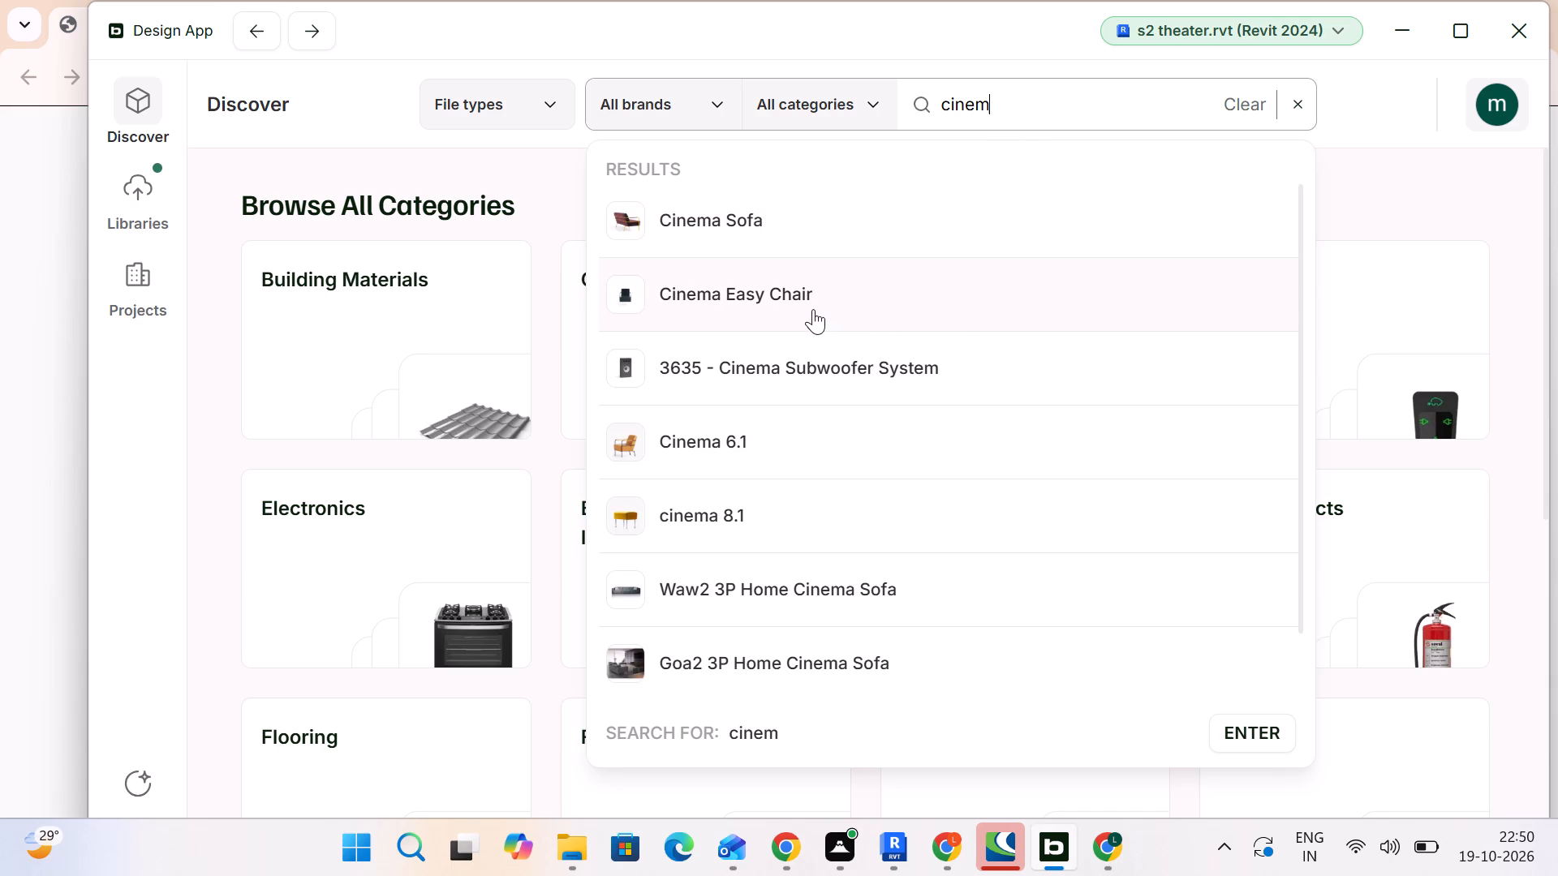
# Examine the Cinema Easy Chair, Cinema Sofa and Cinema 6.1 products from the search results as possible theater seating.
pyautogui.click(794, 295)
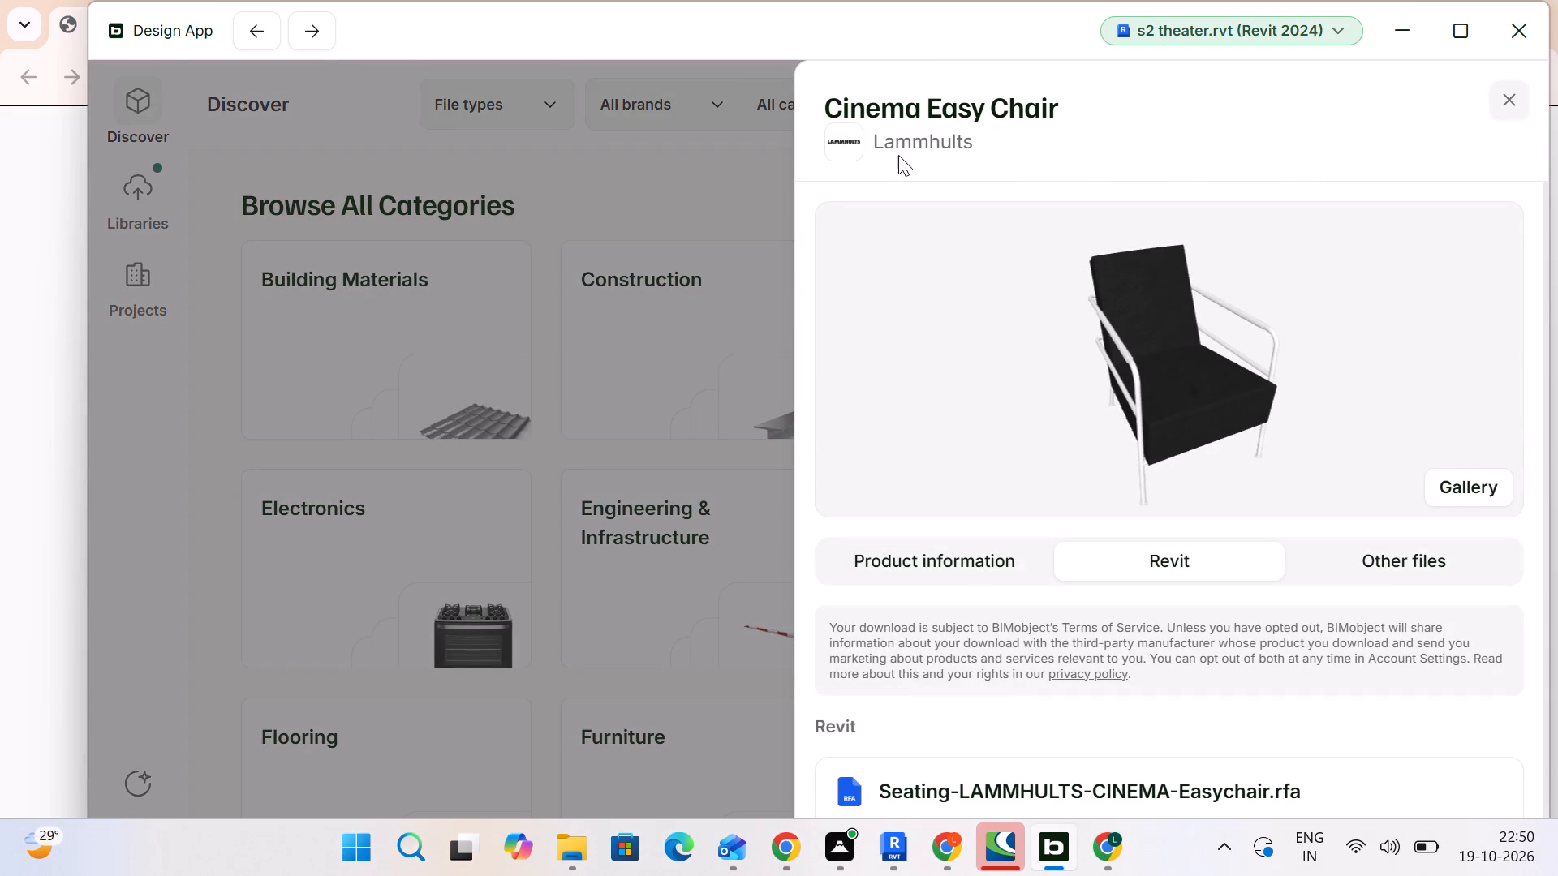
pyautogui.click(704, 208)
pyautogui.click(1014, 112)
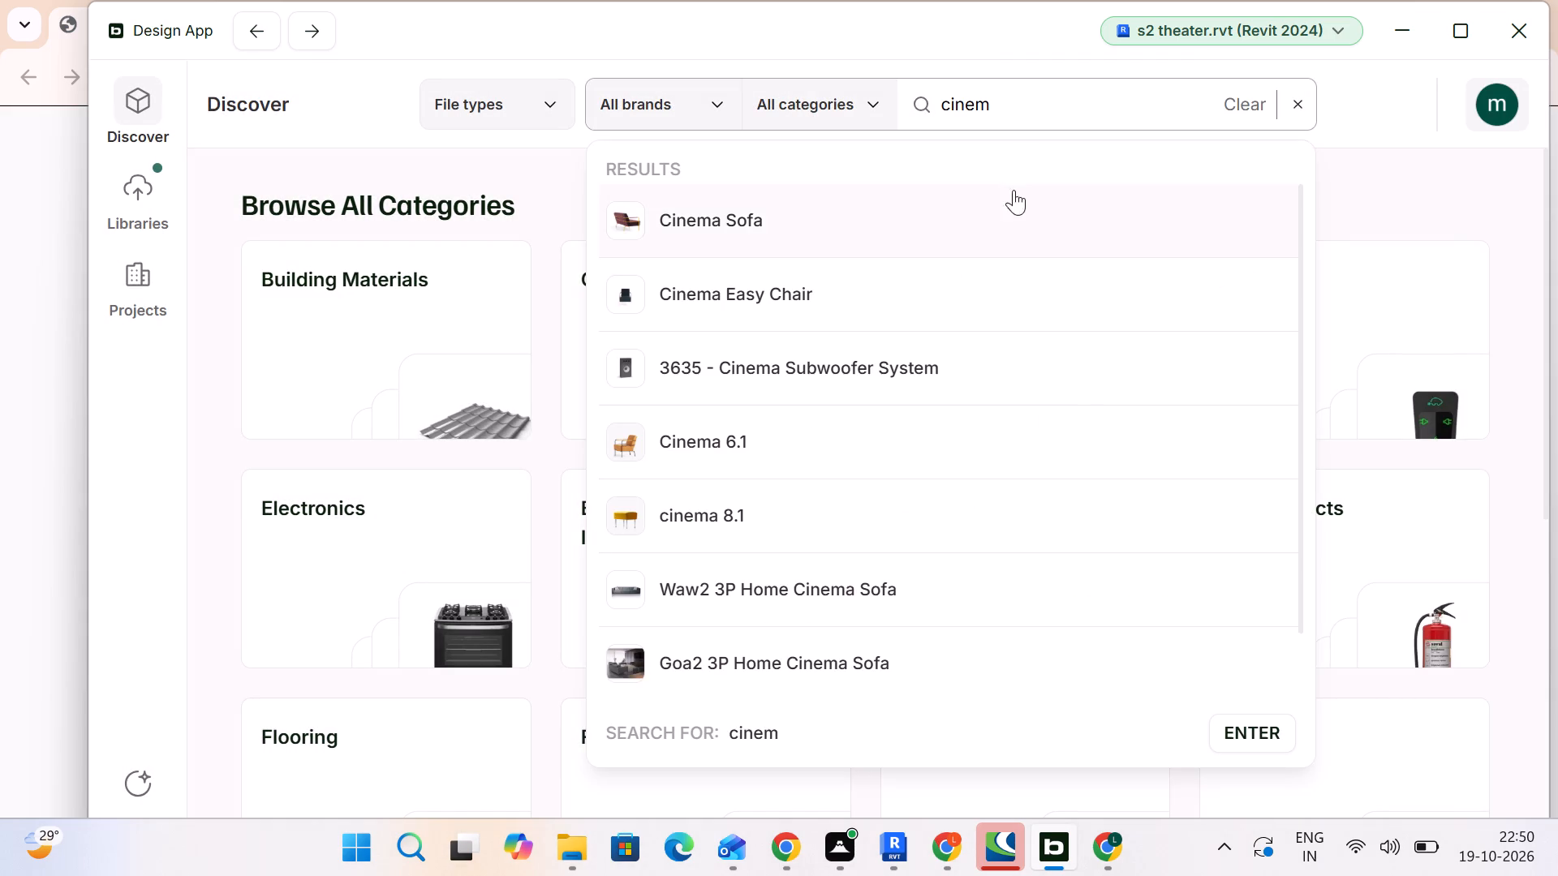
pyautogui.click(983, 218)
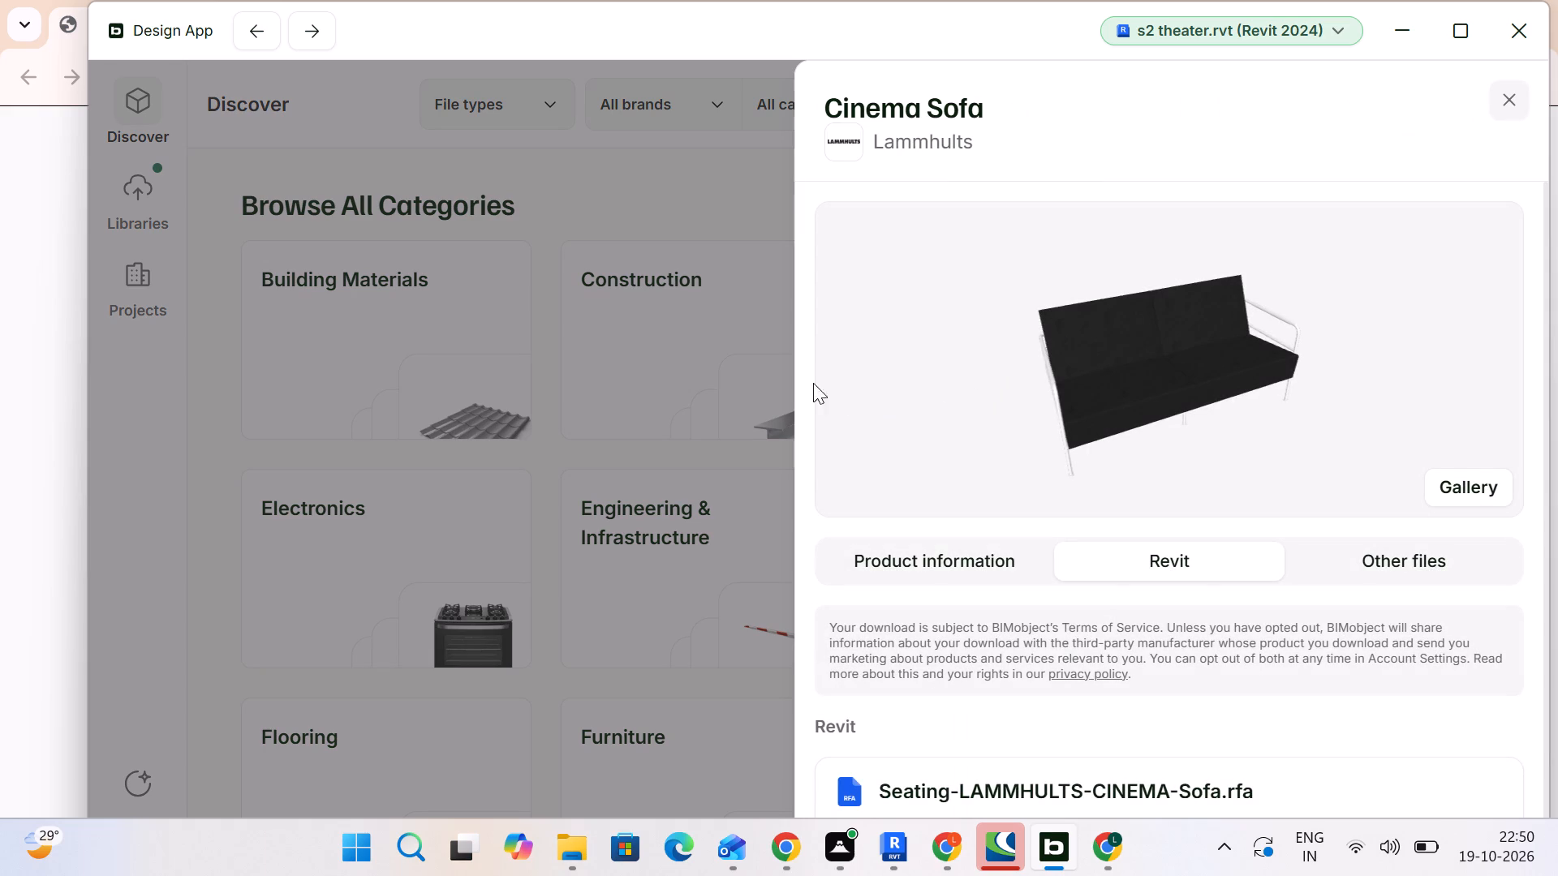
pyautogui.click(751, 217)
pyautogui.click(1033, 79)
pyautogui.click(1038, 101)
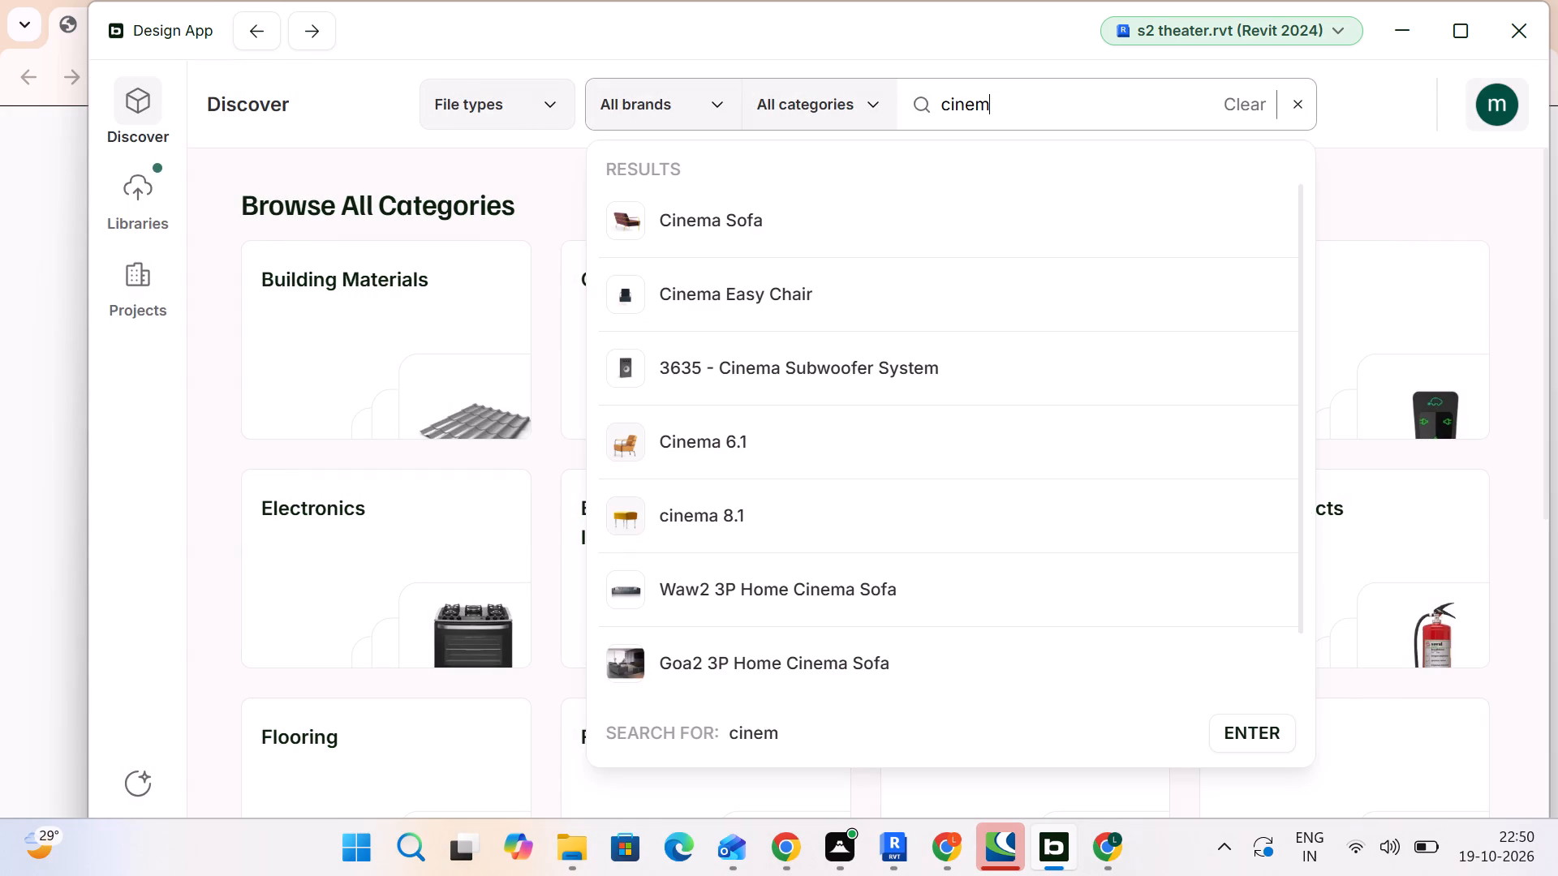
pyautogui.click(836, 457)
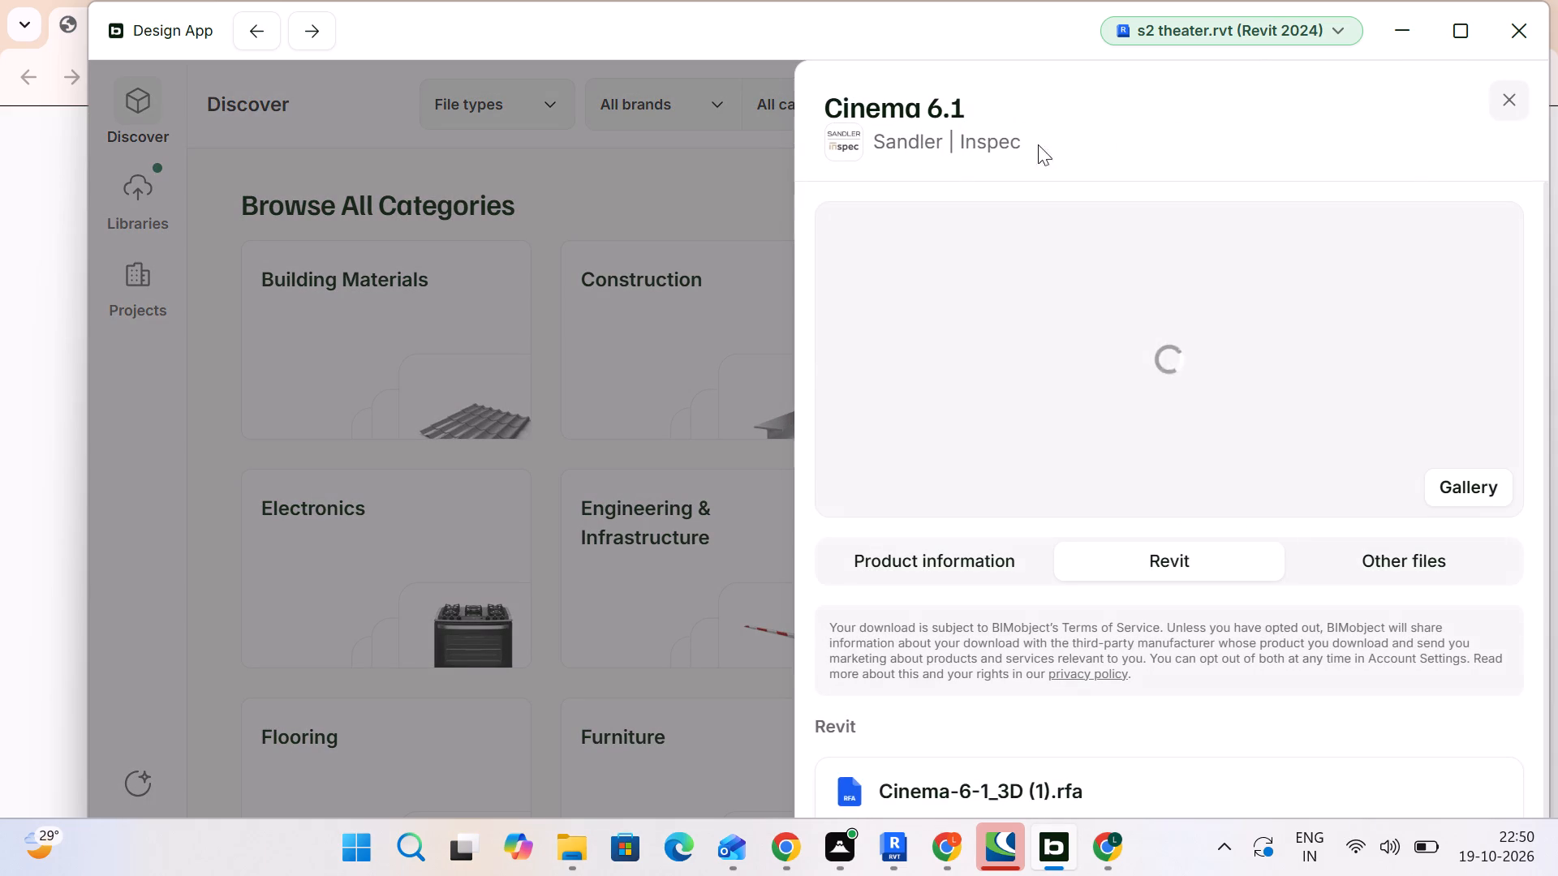
pyautogui.click(698, 179)
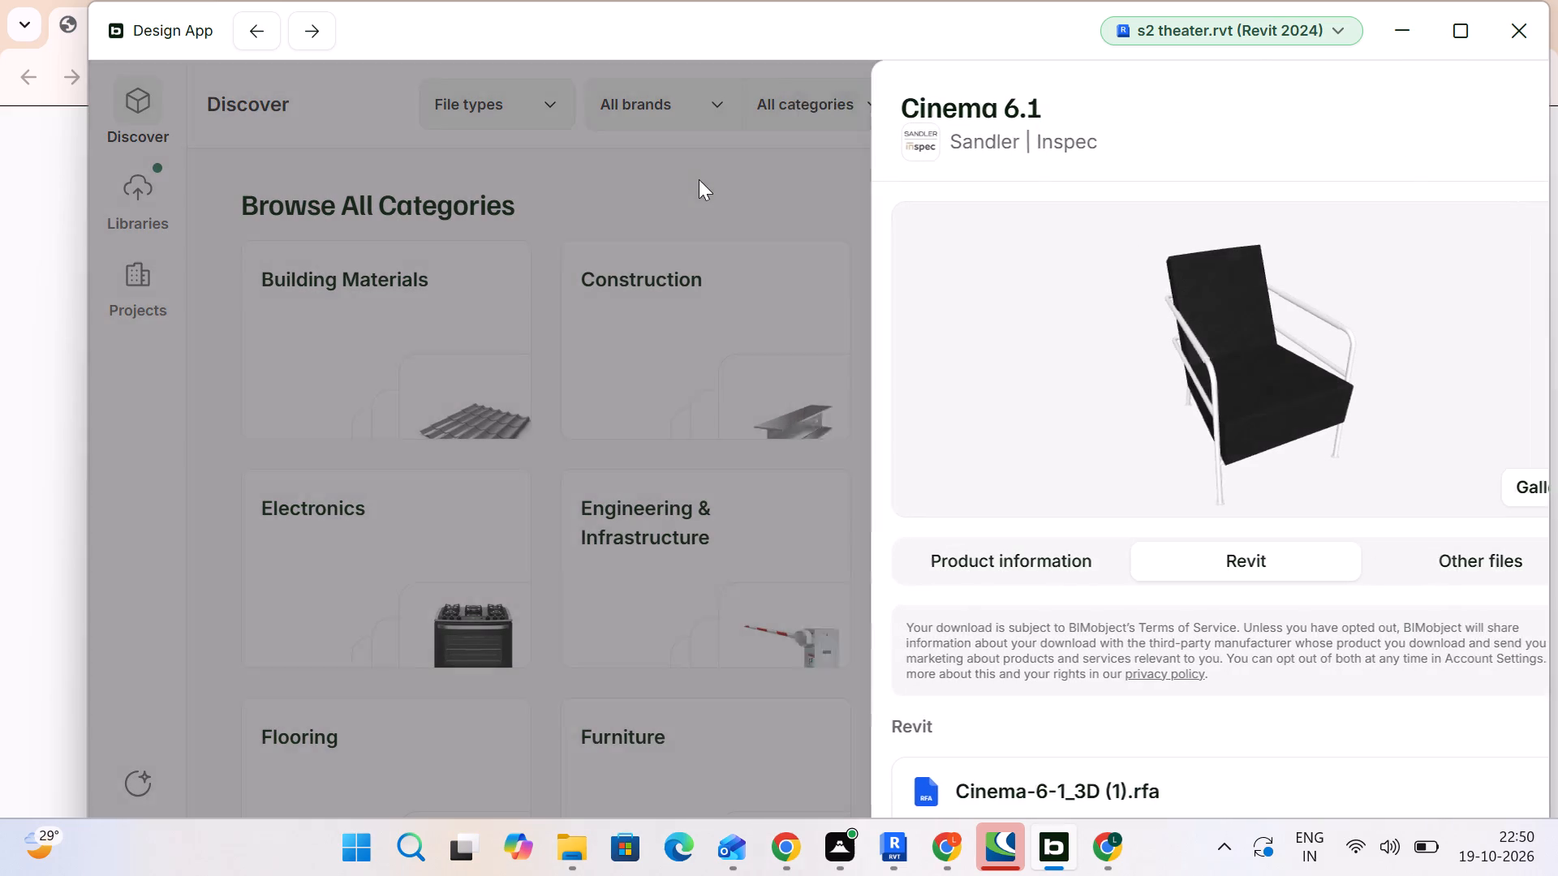
pyautogui.click(1005, 109)
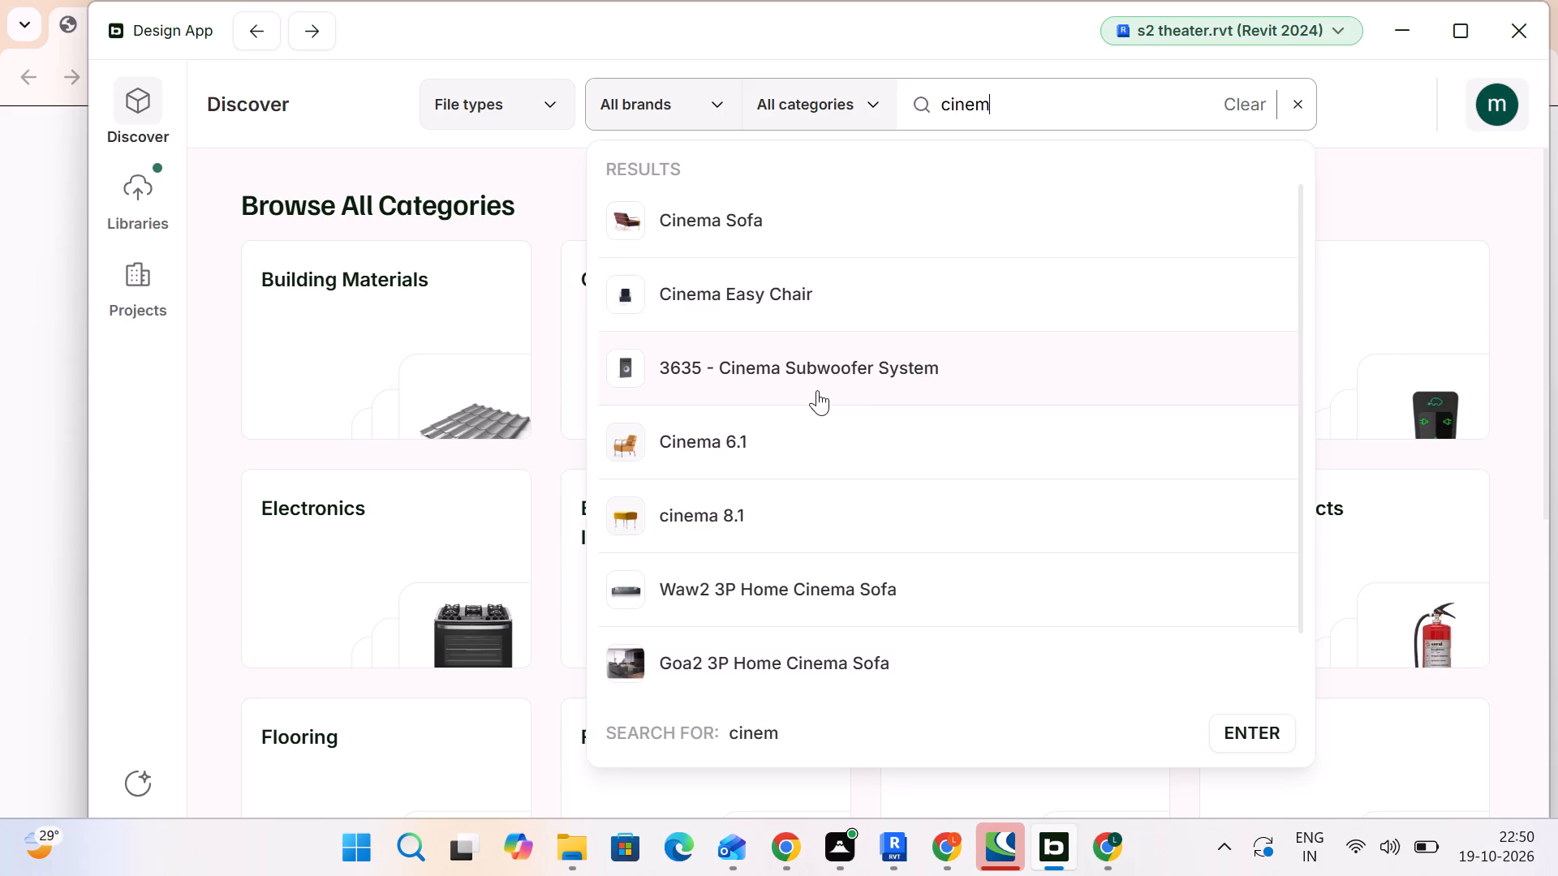
pyautogui.scroll(-3, 817, 390)
pyautogui.scroll(3, 828, 389)
# Replace the search with "theater door" and look through the matching products.
pyautogui.click(1085, 92)
pyautogui.click(1081, 120)
pyautogui.press('BackSpace')
pyautogui.press('BackSpace')
pyautogui.press('BackSpace')
pyautogui.press('BackSpace')
pyautogui.press('BackSpace')
pyautogui.press('BackSpace')
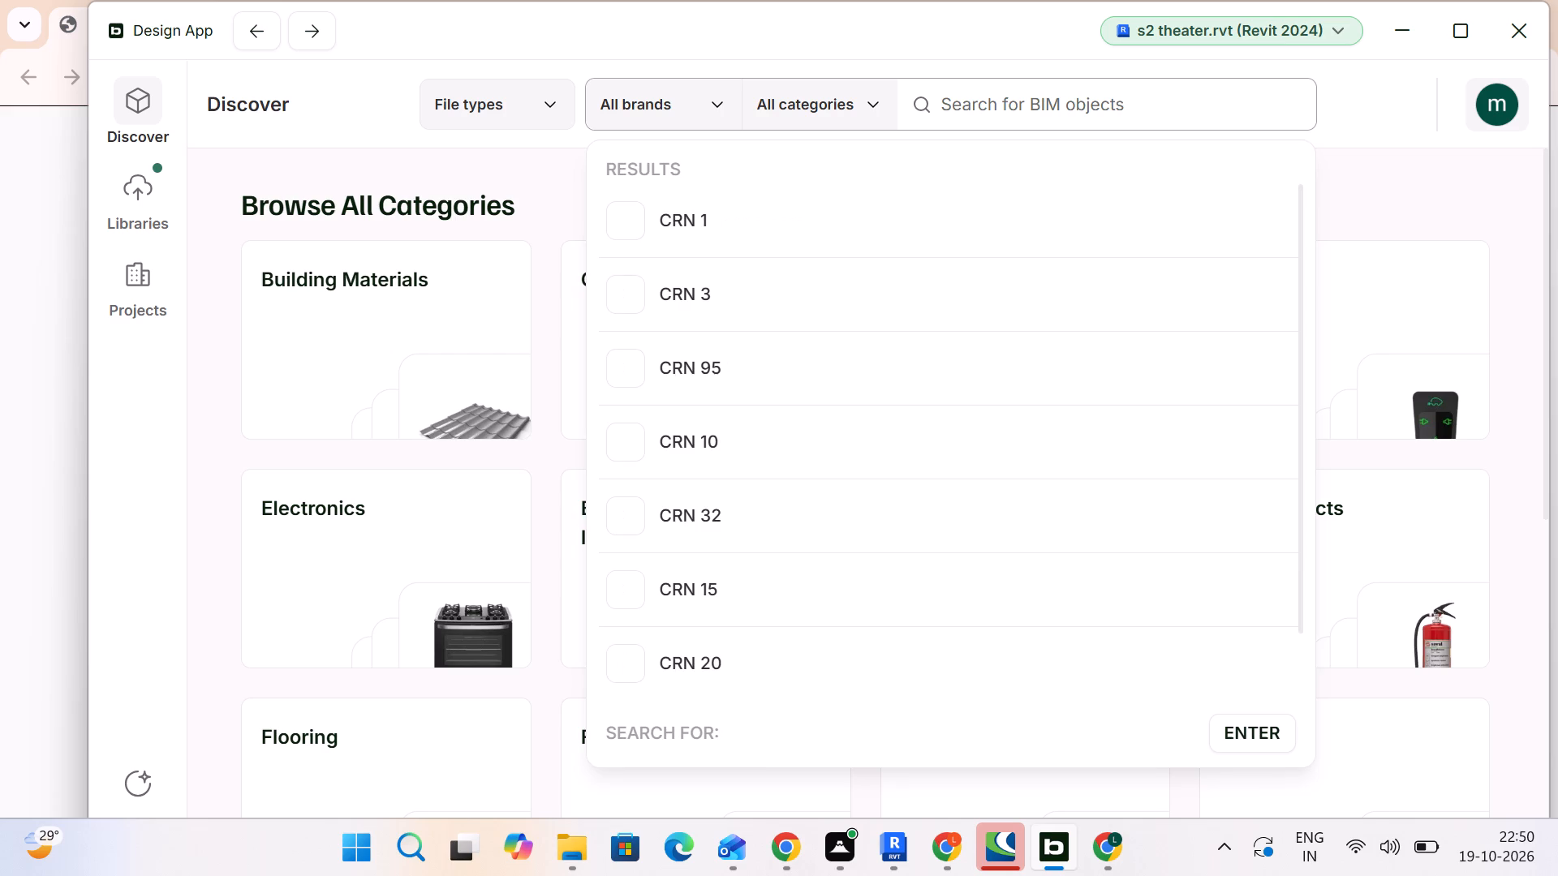
pyautogui.write('th')
pyautogui.press('e')
pyautogui.write('ater')
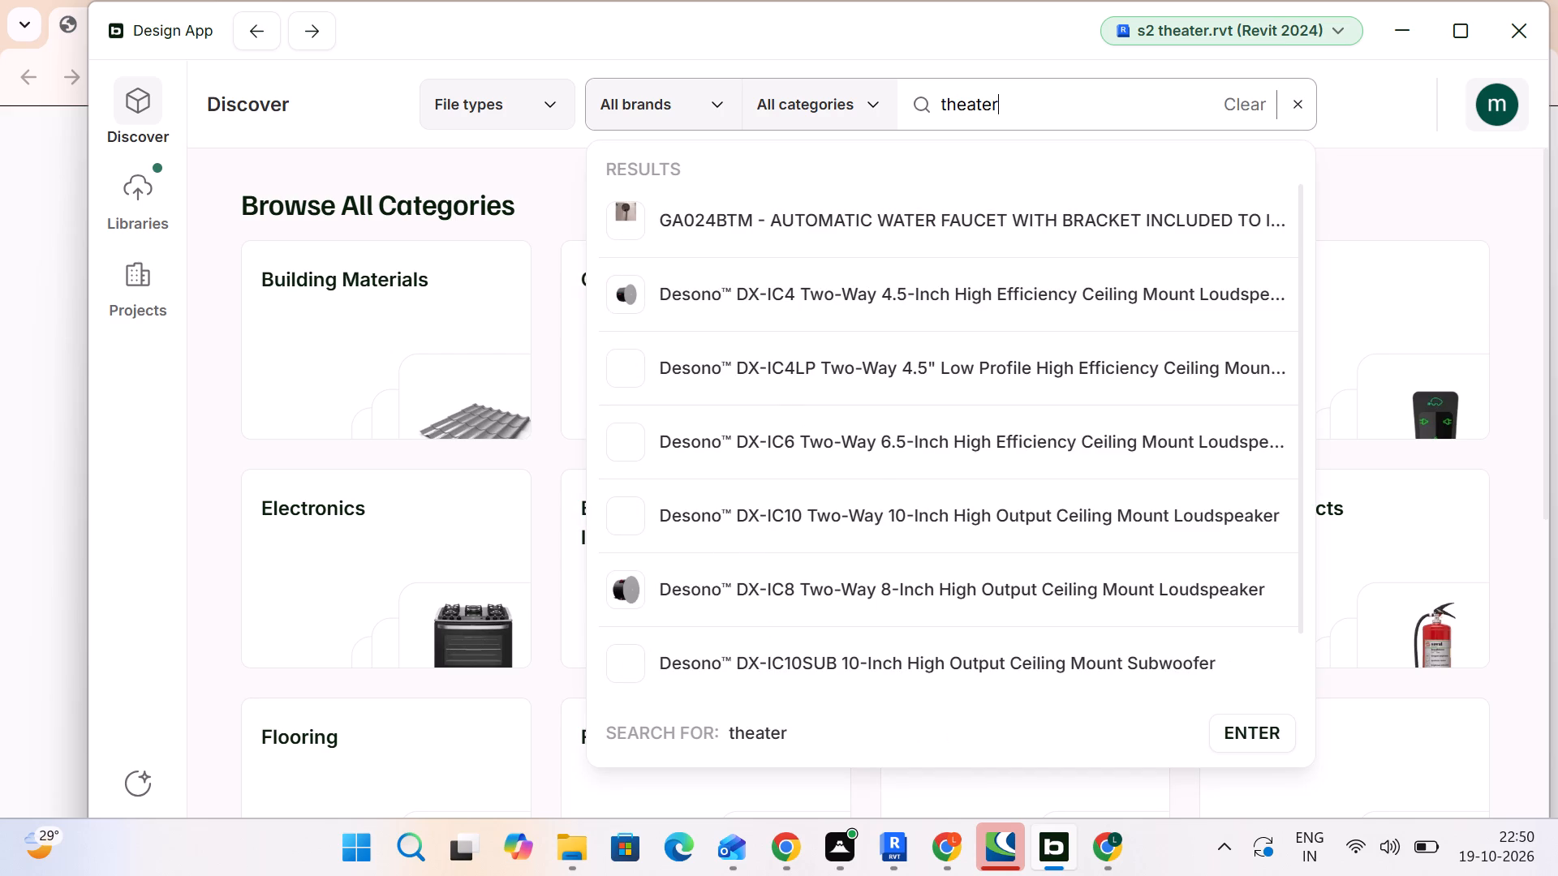
pyautogui.press('space')
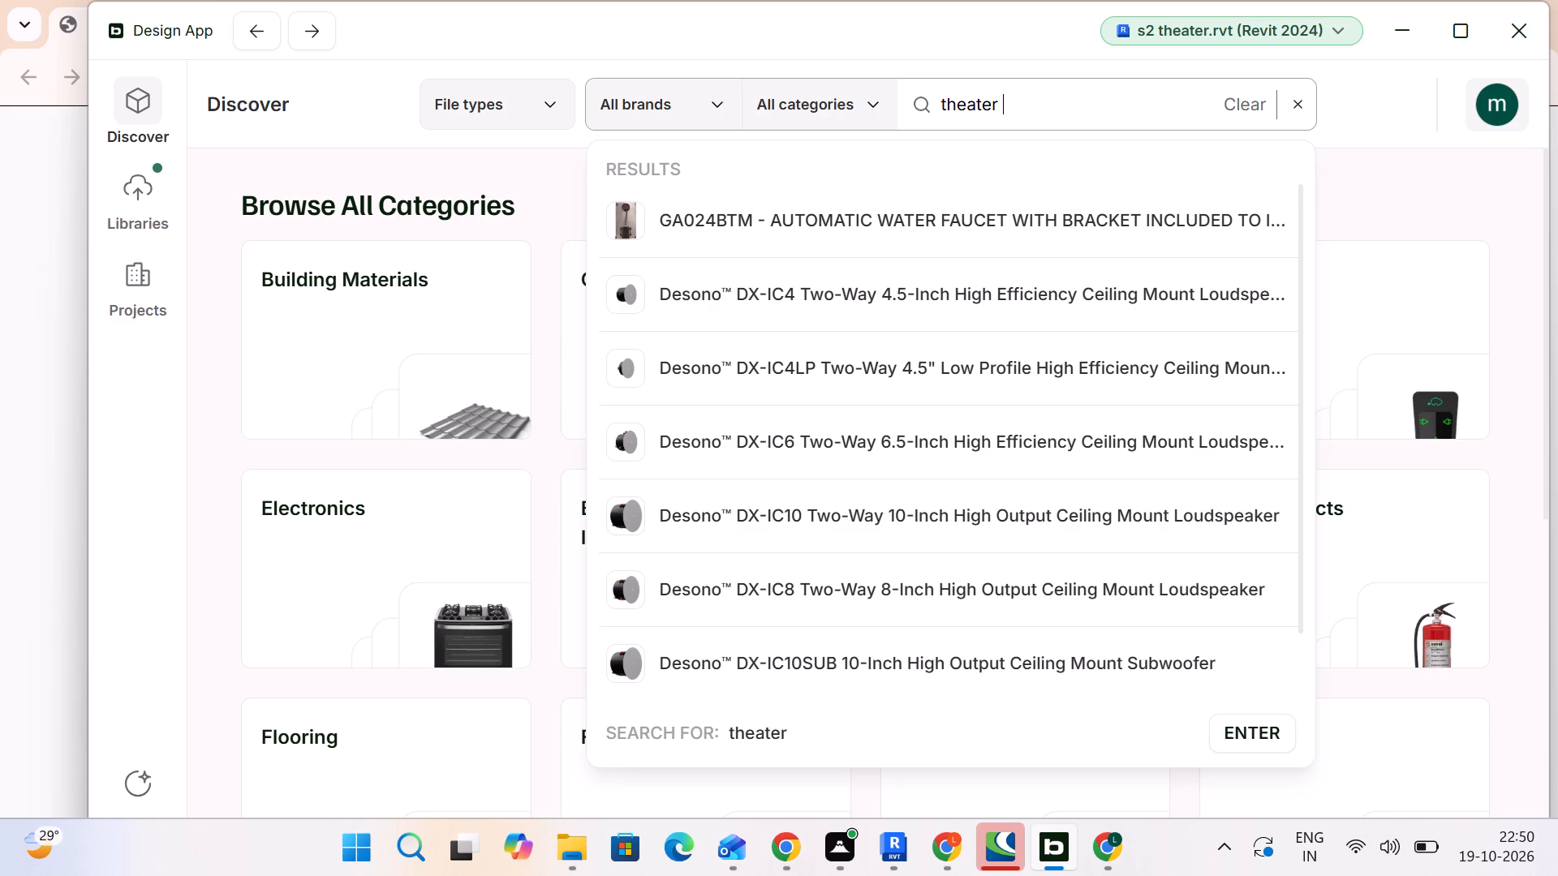
pyautogui.write('door')
pyautogui.press('Return')
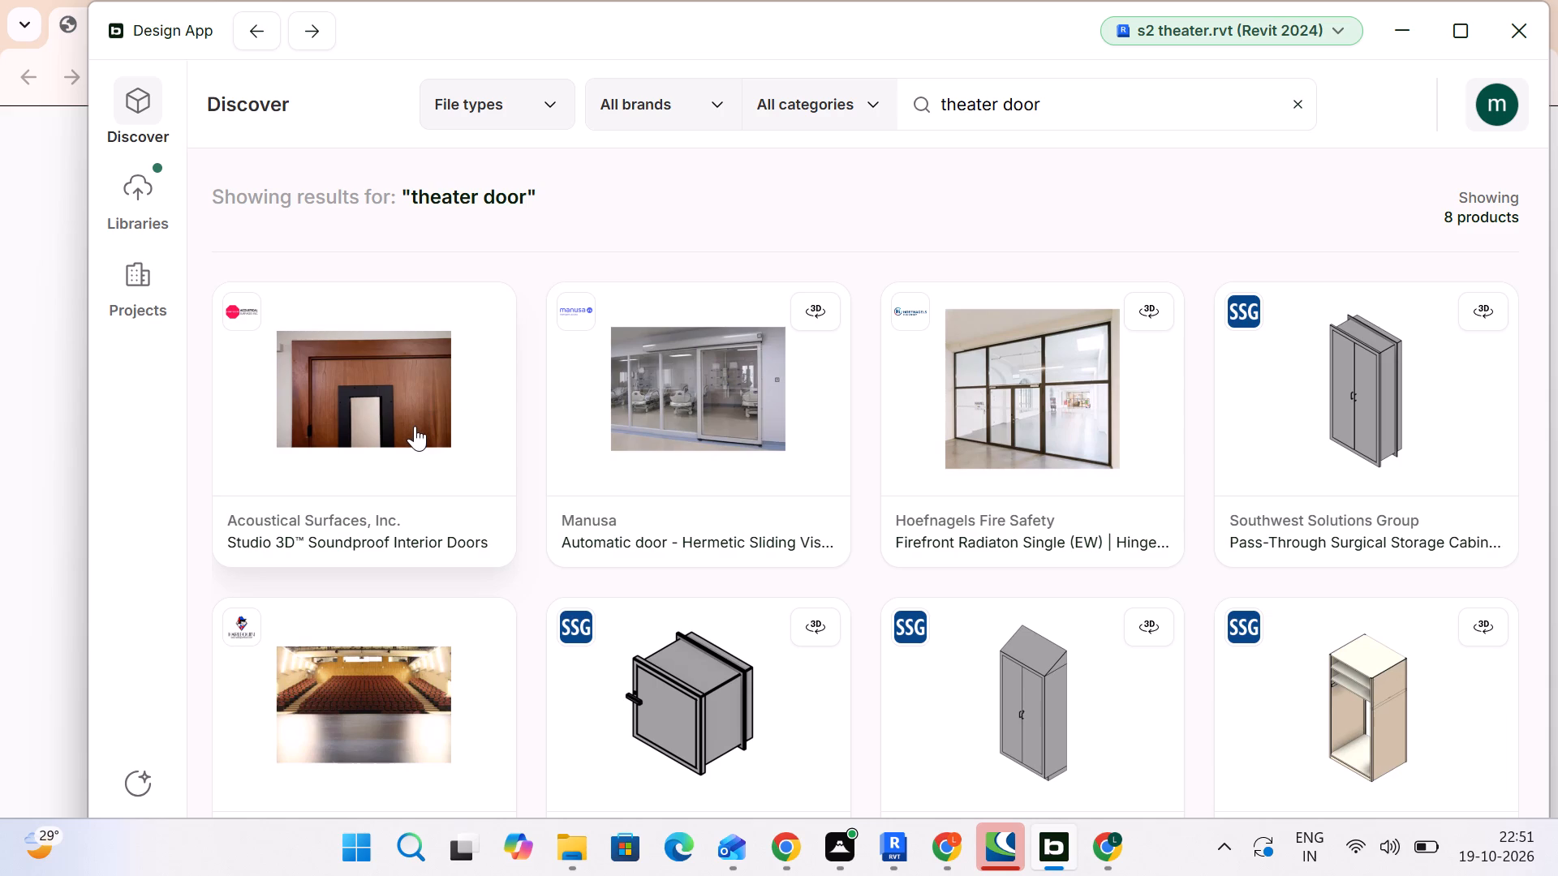
pyautogui.scroll(-4, 415, 426)
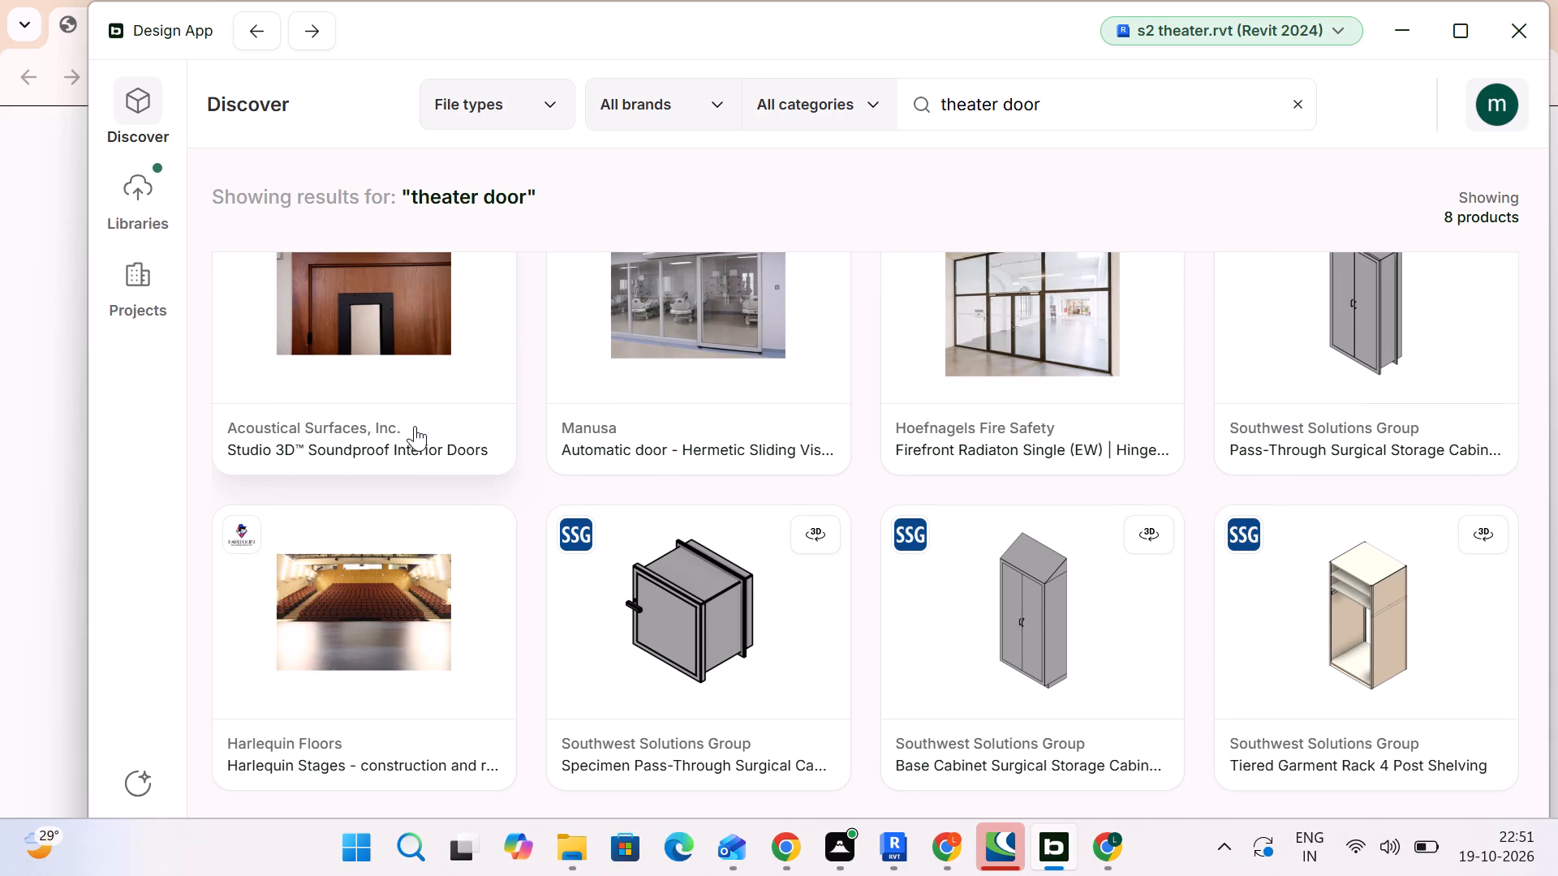
# Open the Harlequin Stages - construction and refurbishment product and start loading its Revit file NBS_HarlequinFloors_WoodFltngFlrSystms_HarlequinStages.rvt.
pyautogui.click(381, 619)
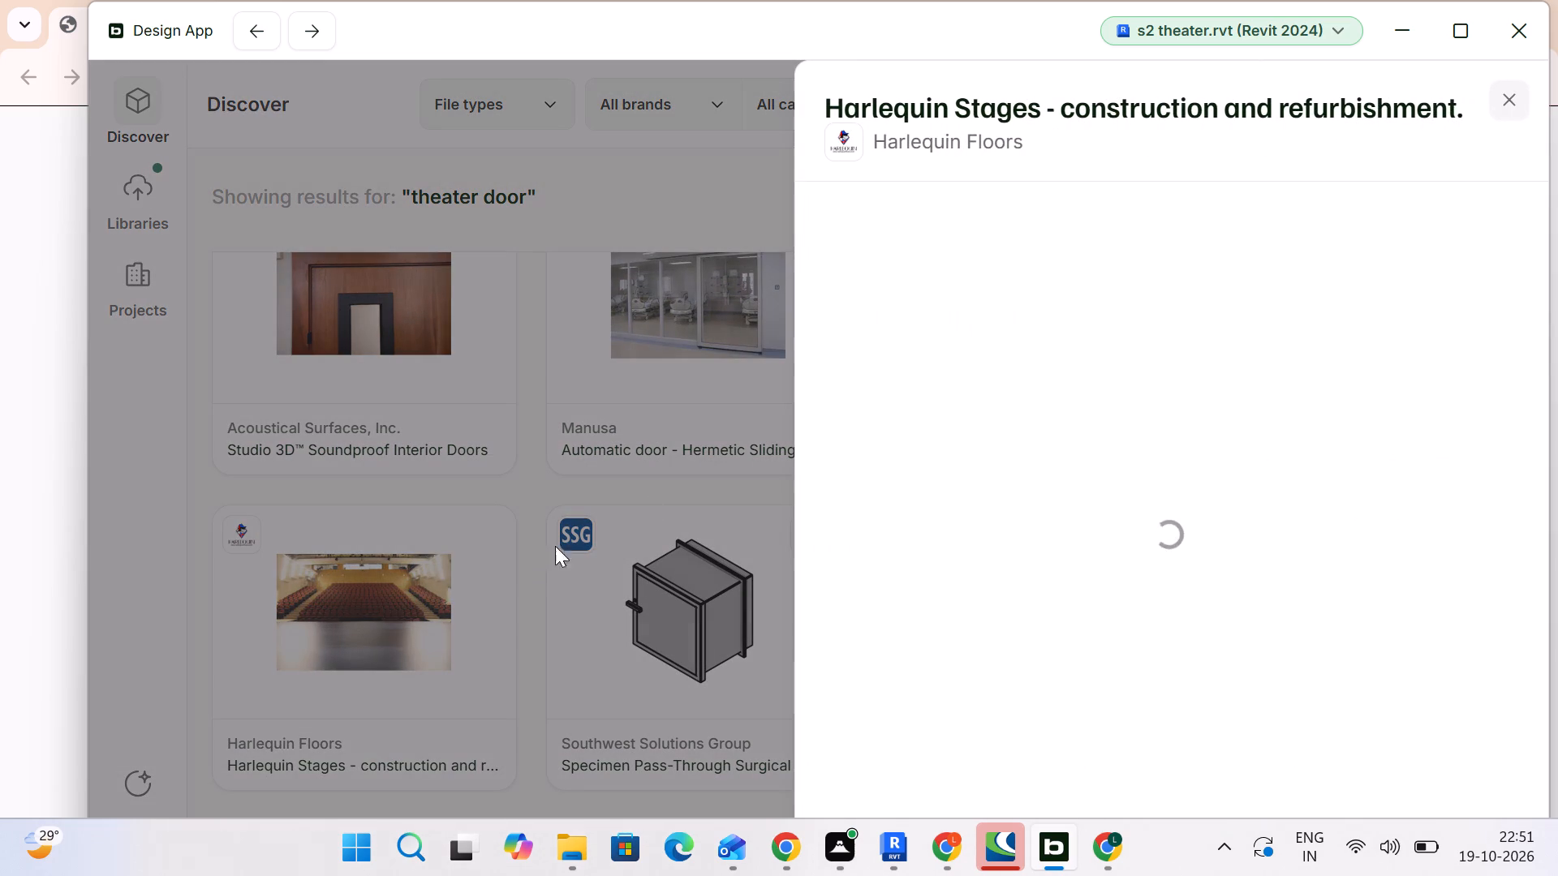
pyautogui.scroll(-3, 1156, 411)
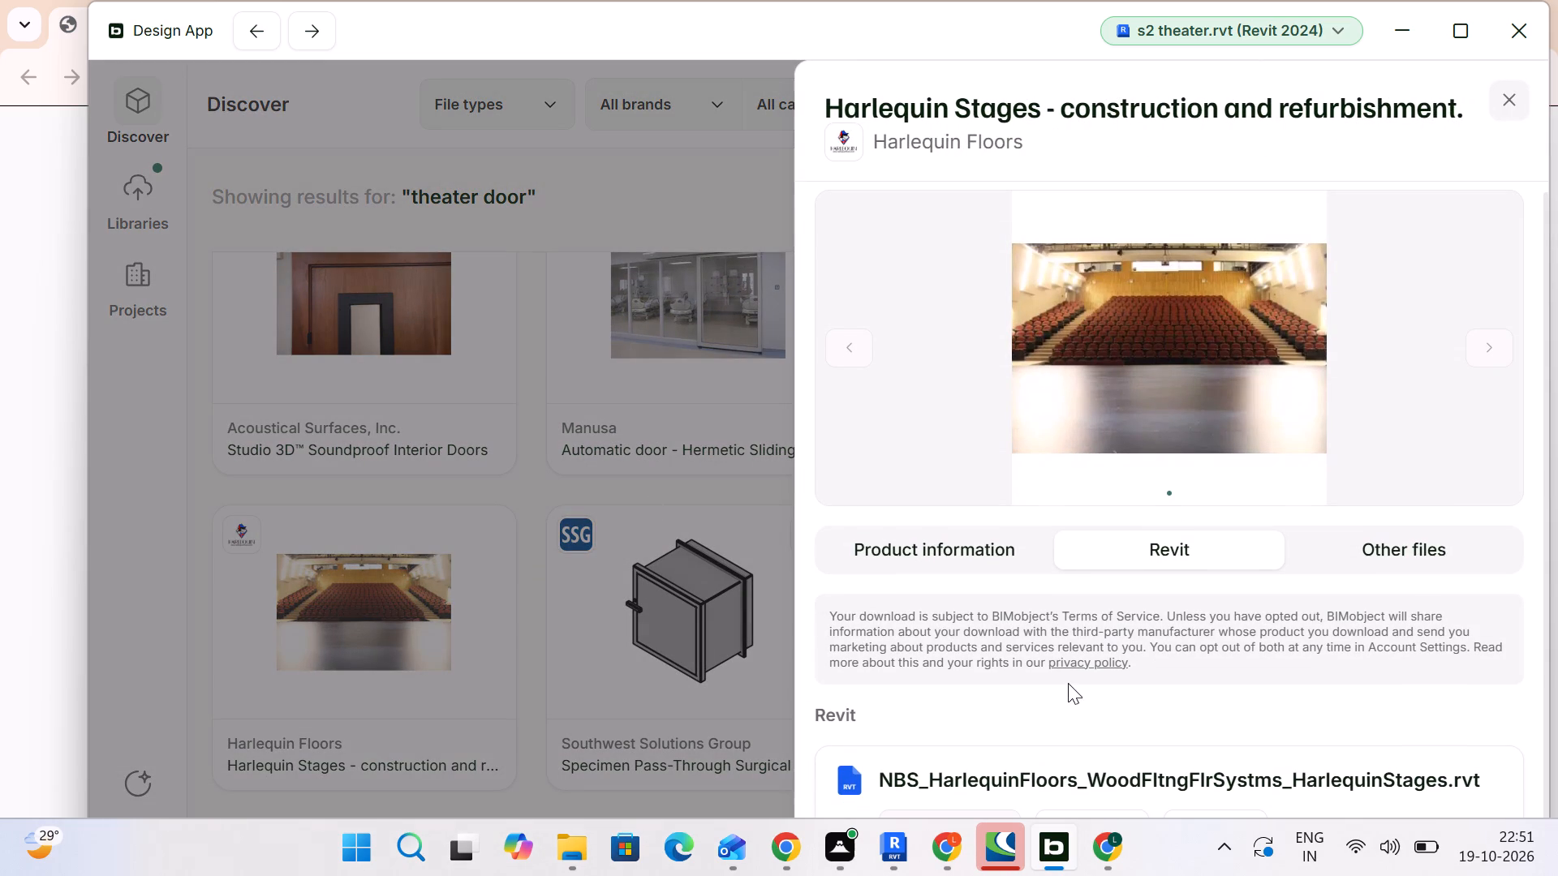
pyautogui.scroll(-3, 1068, 683)
pyautogui.click(1060, 811)
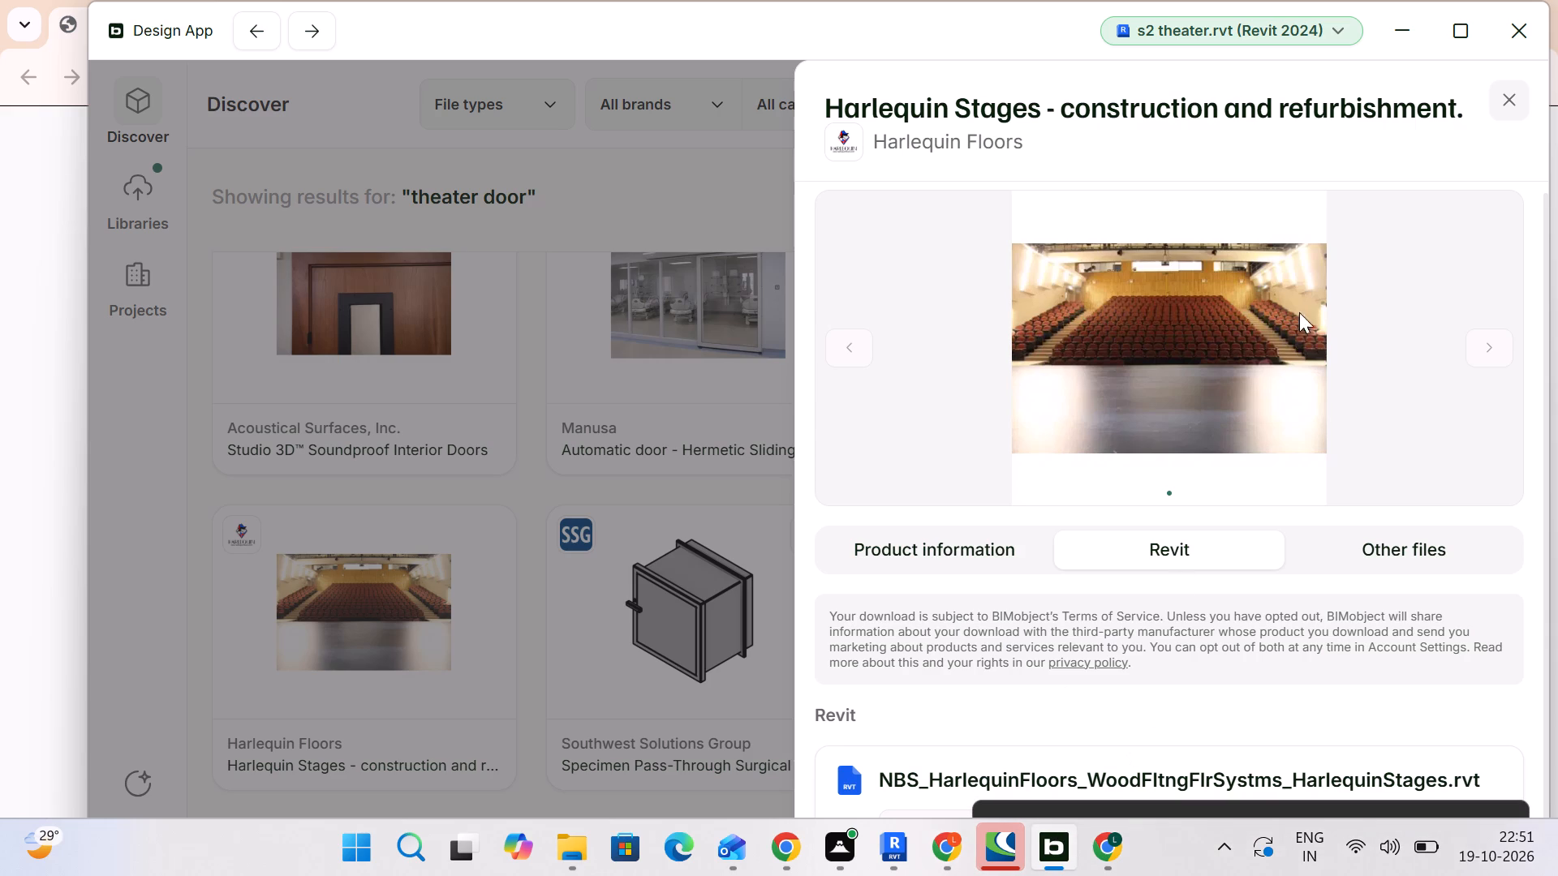
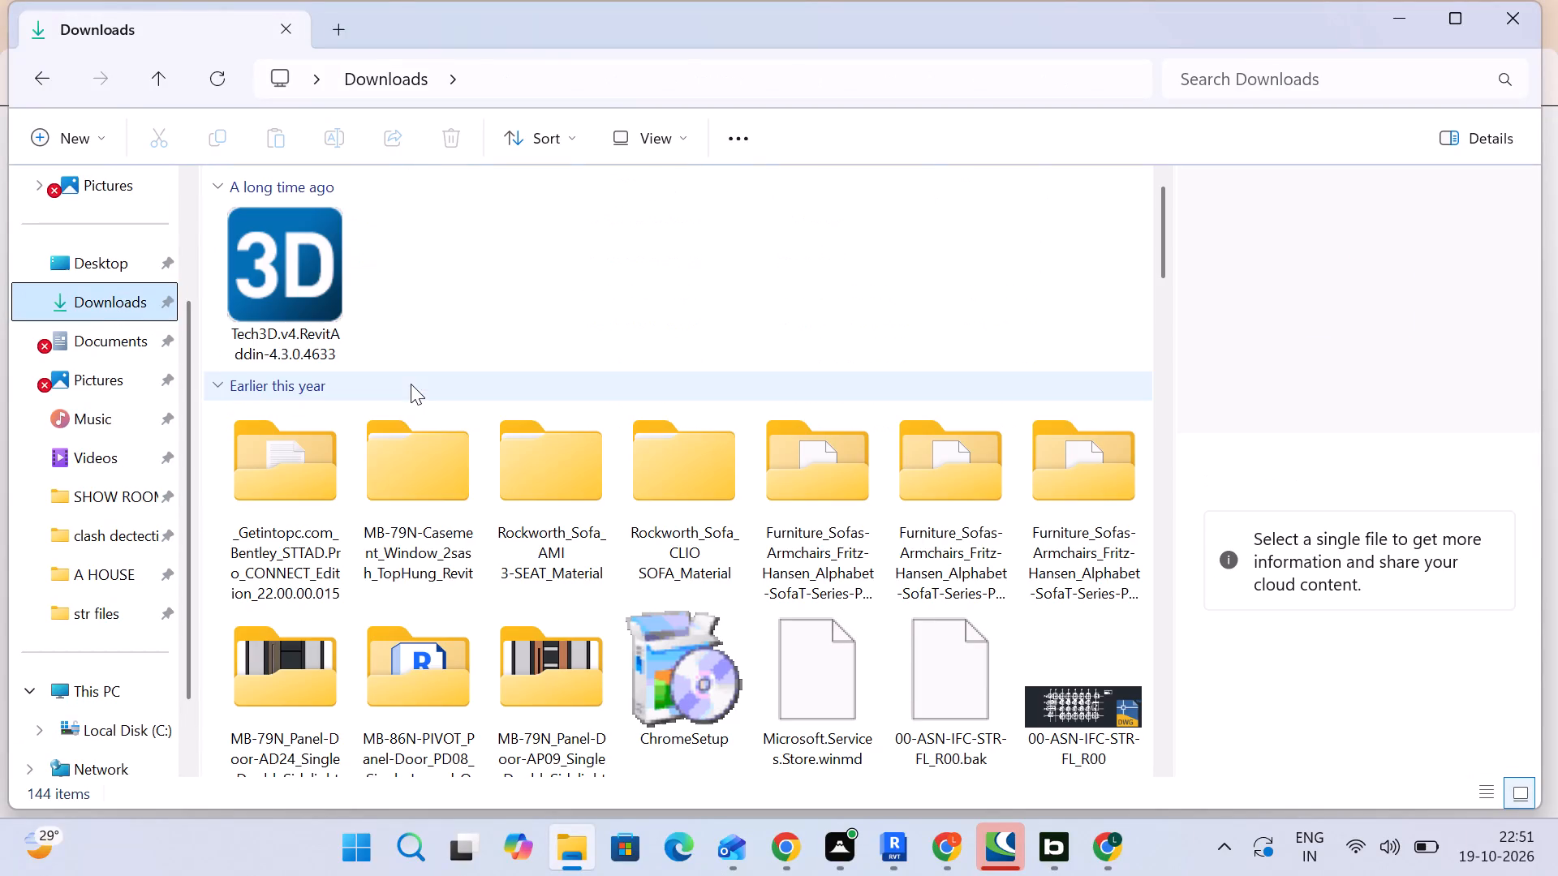
# Open the downloaded Harlequin Stages file from the Downloads folder and upgrade the model to Revit 2024.
pyautogui.scroll(-20, 408, 479)
pyautogui.scroll(-15, 408, 479)
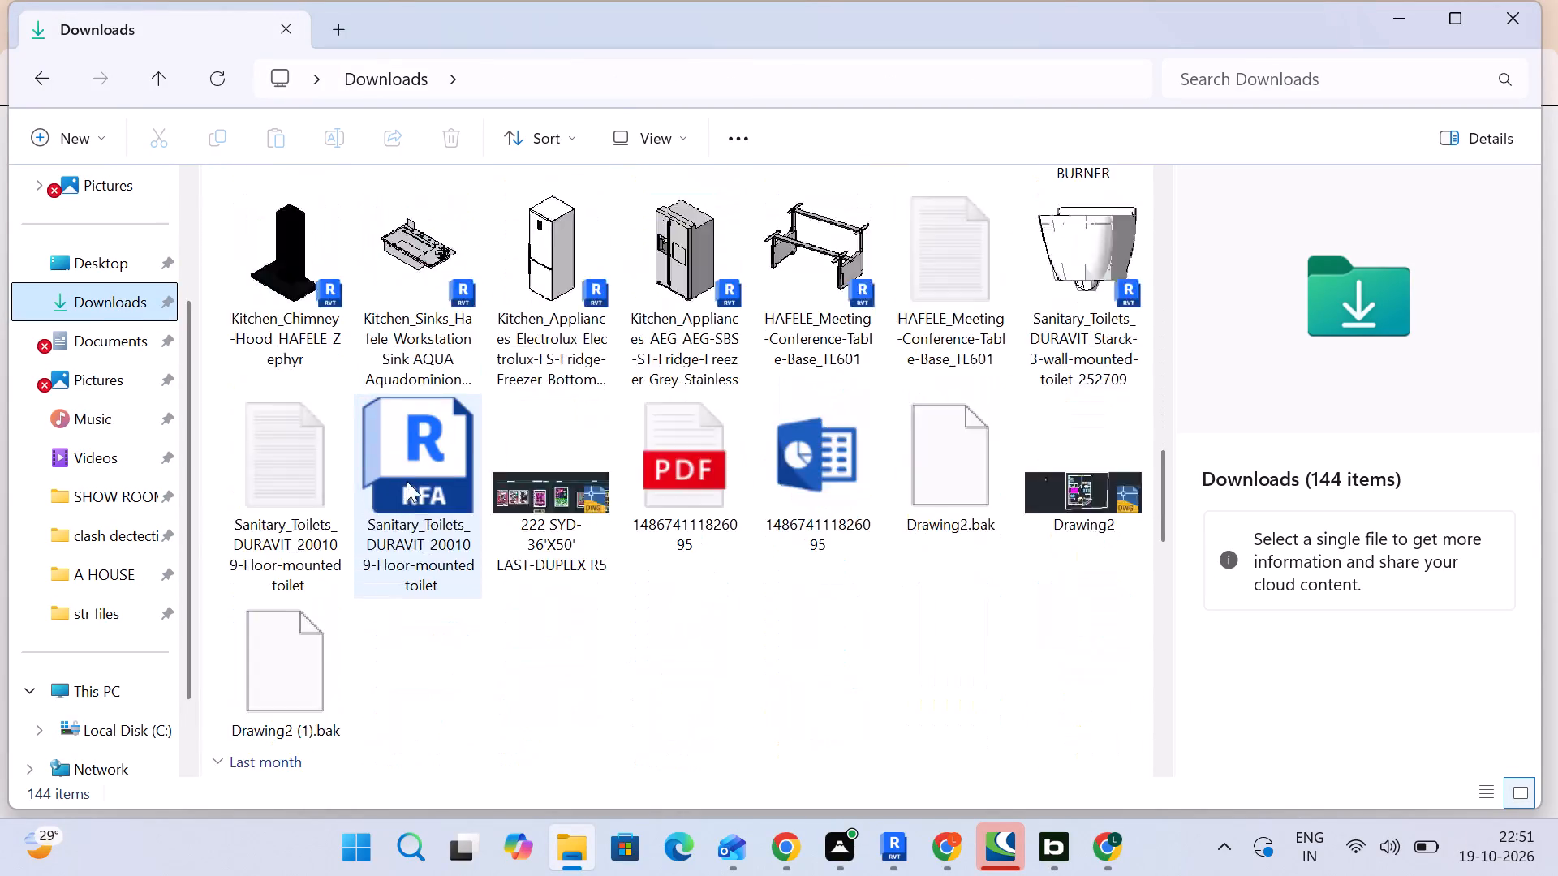
pyautogui.scroll(-20, 407, 481)
pyautogui.scroll(-1, 407, 481)
pyautogui.doubleClick(699, 659)
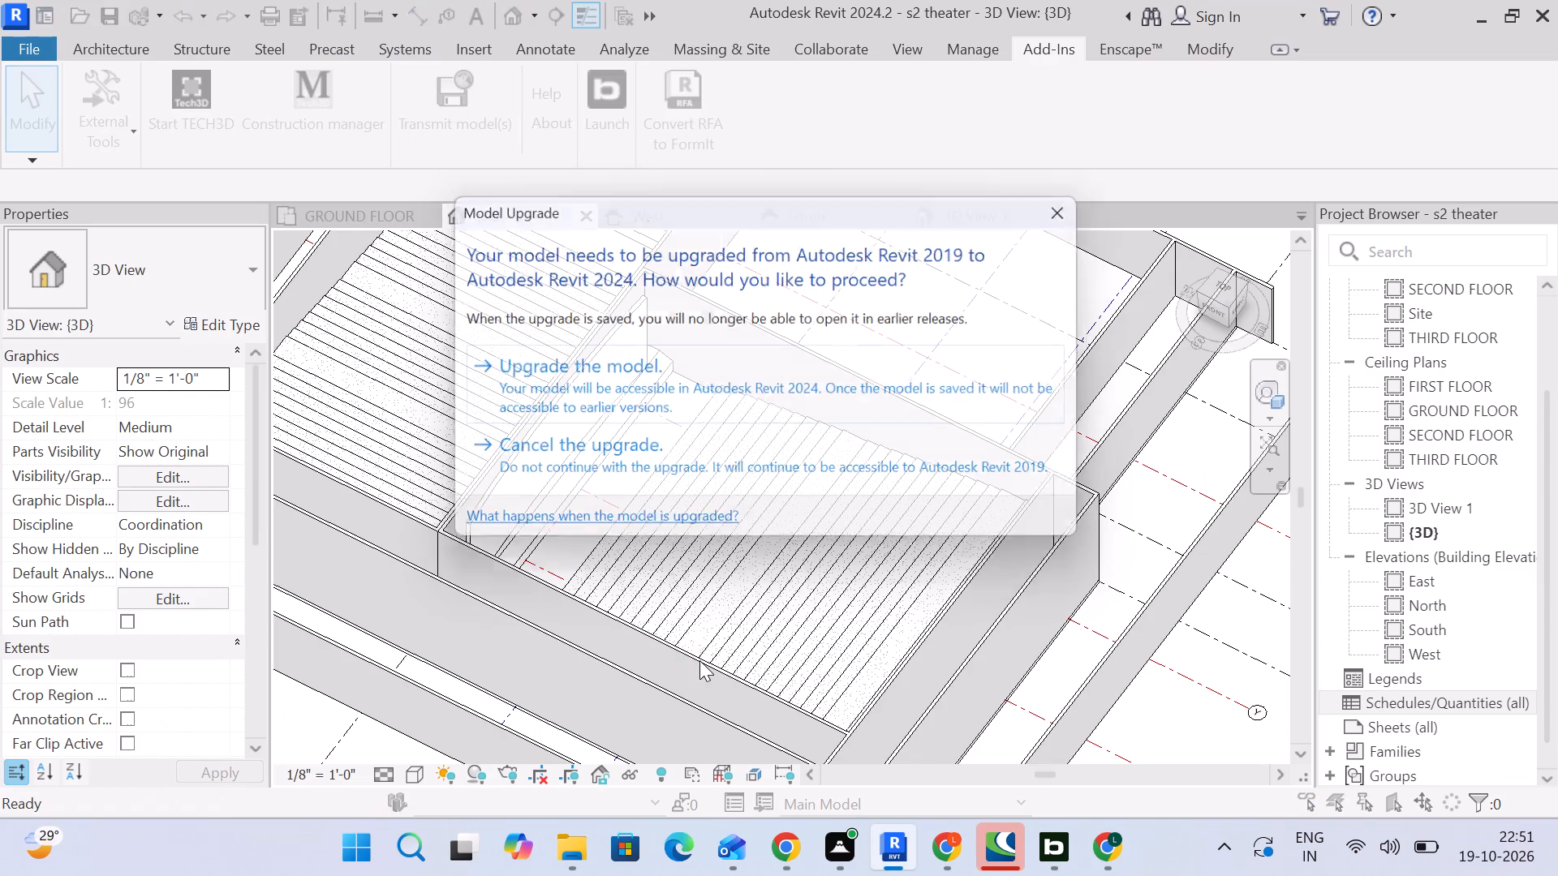
pyautogui.click(784, 401)
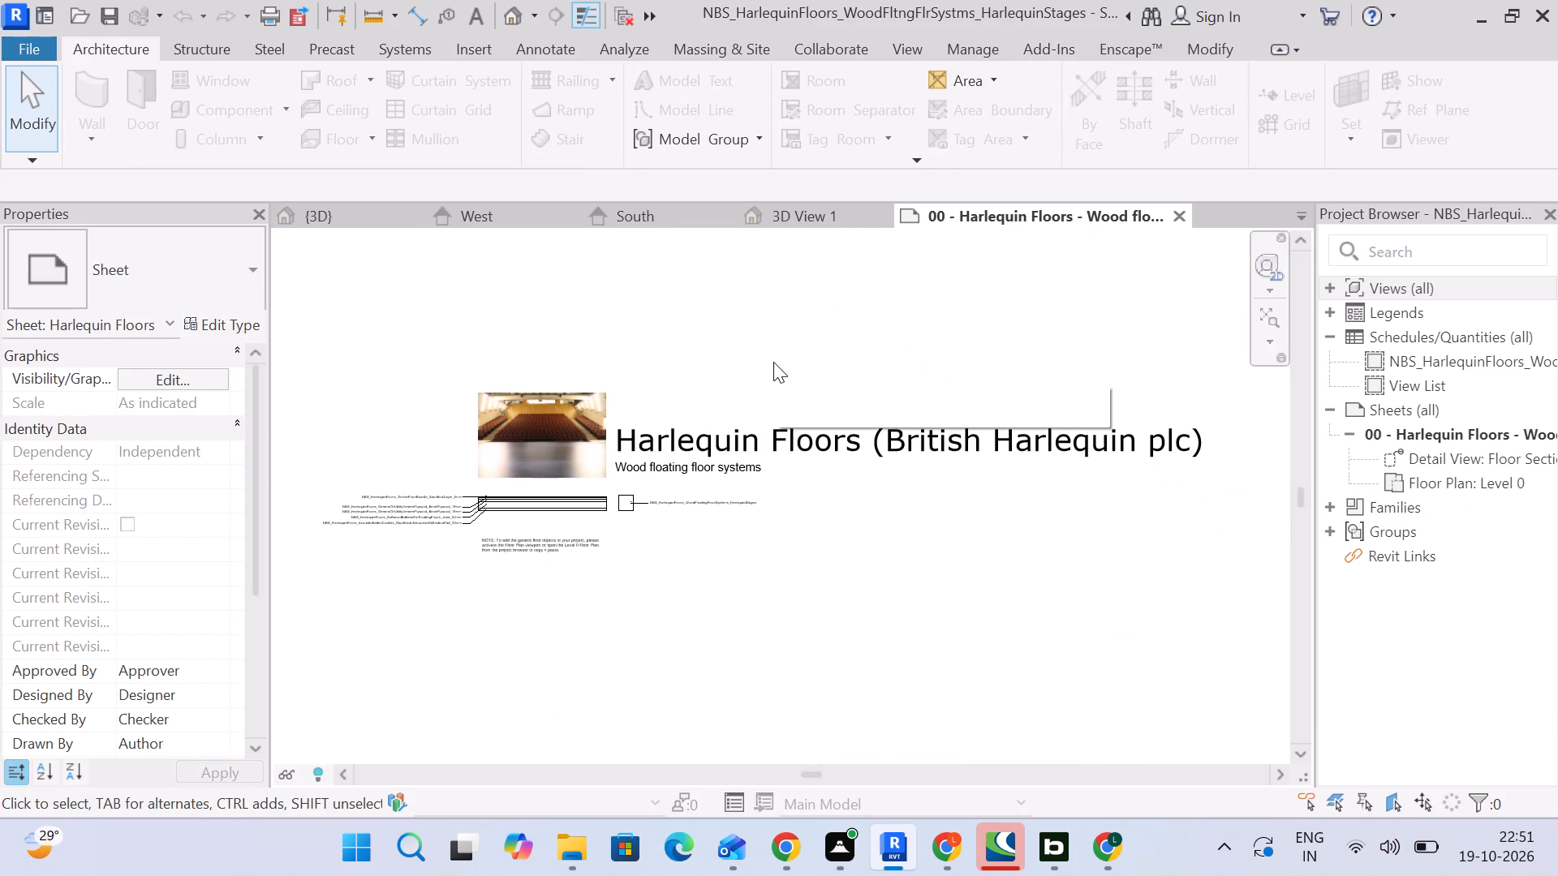
# Examine the Harlequin Floors sheet and the Level 1 floor plan, and check the file's other available views.
pyautogui.scroll(3, 736, 496)
pyautogui.scroll(-1, 736, 496)
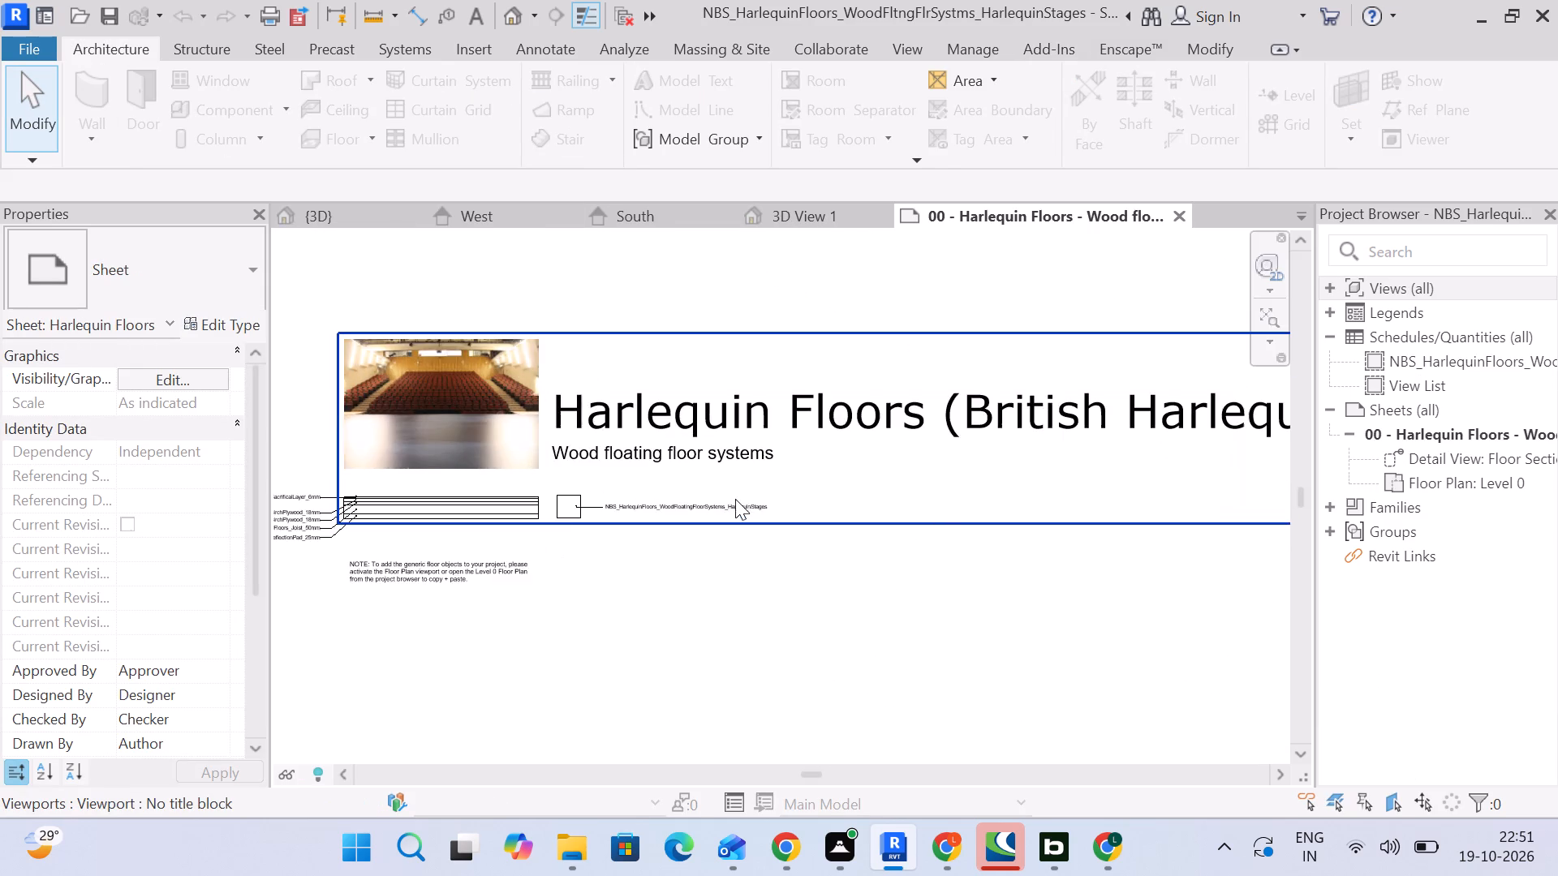
pyautogui.scroll(-2, 735, 499)
pyautogui.click(1328, 289)
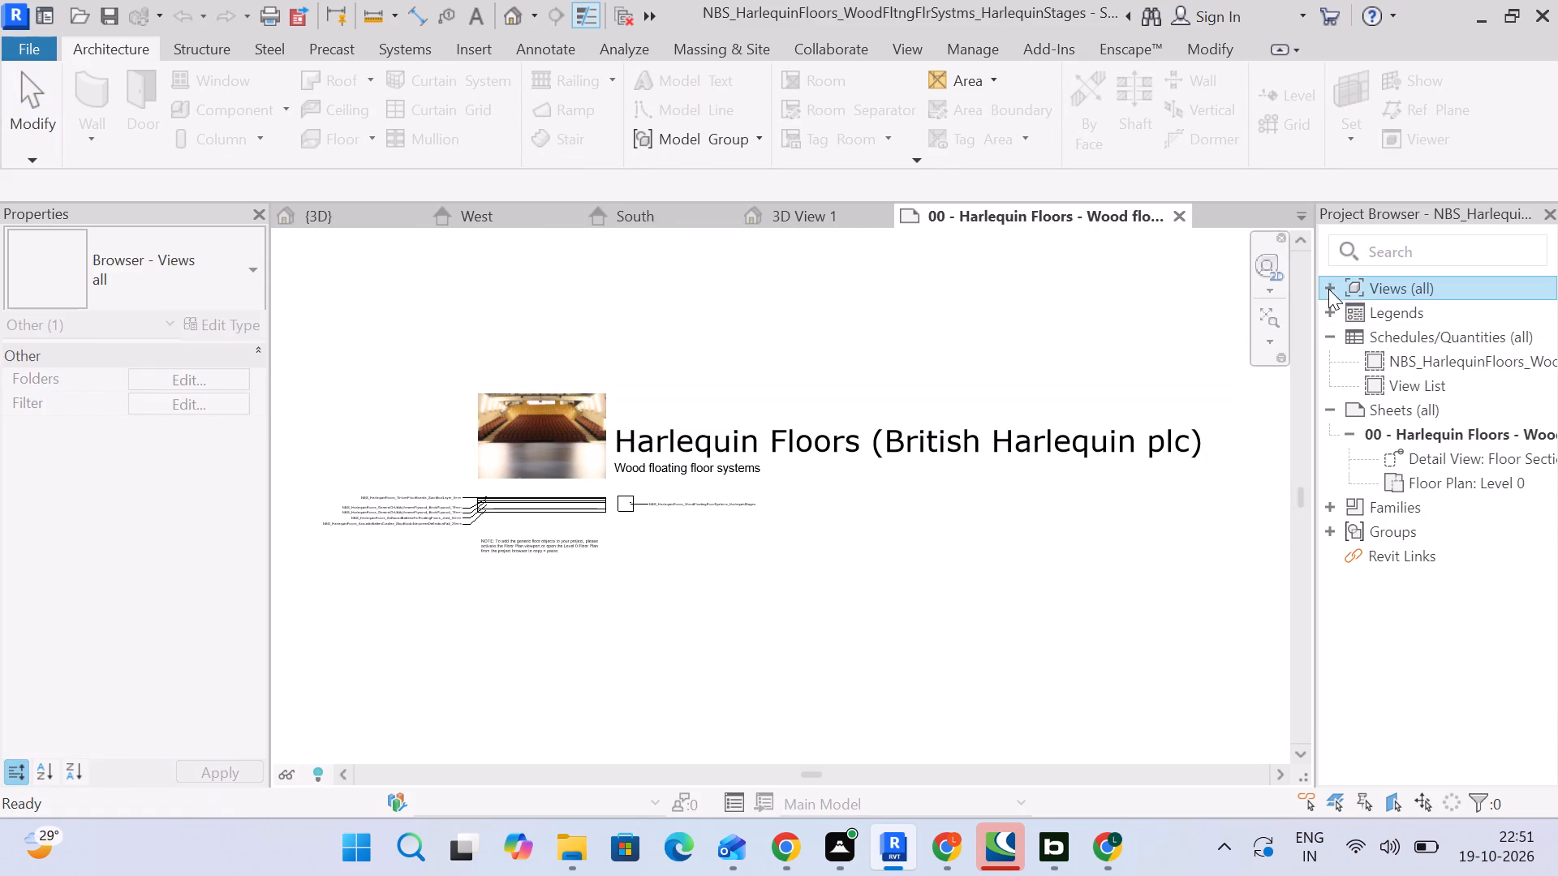
pyautogui.doubleClick(1434, 354)
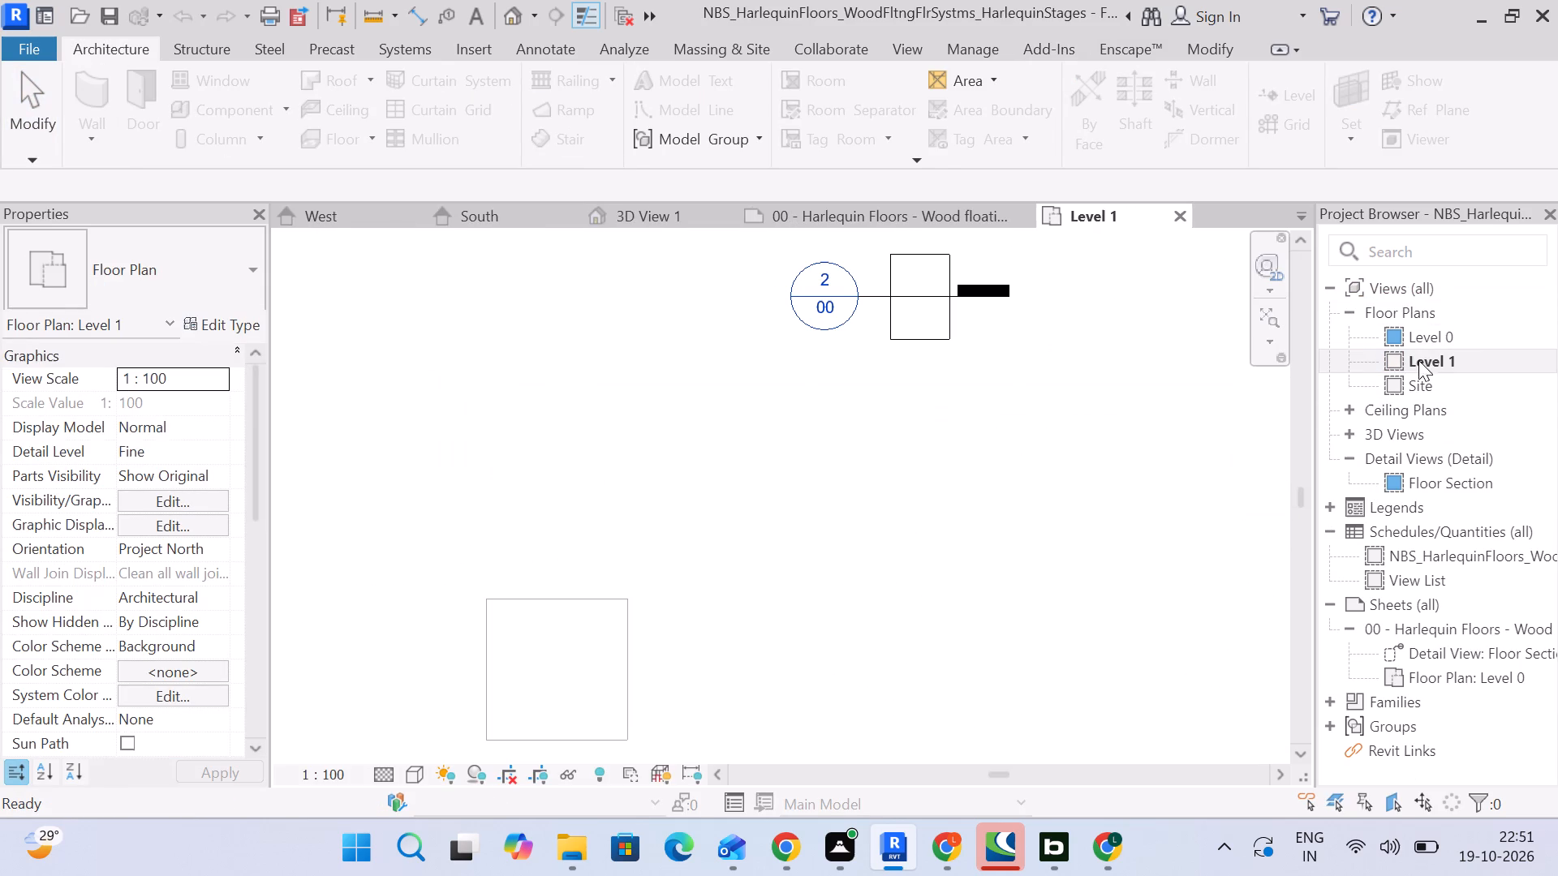
pyautogui.scroll(-3, 866, 438)
pyautogui.scroll(3, 878, 420)
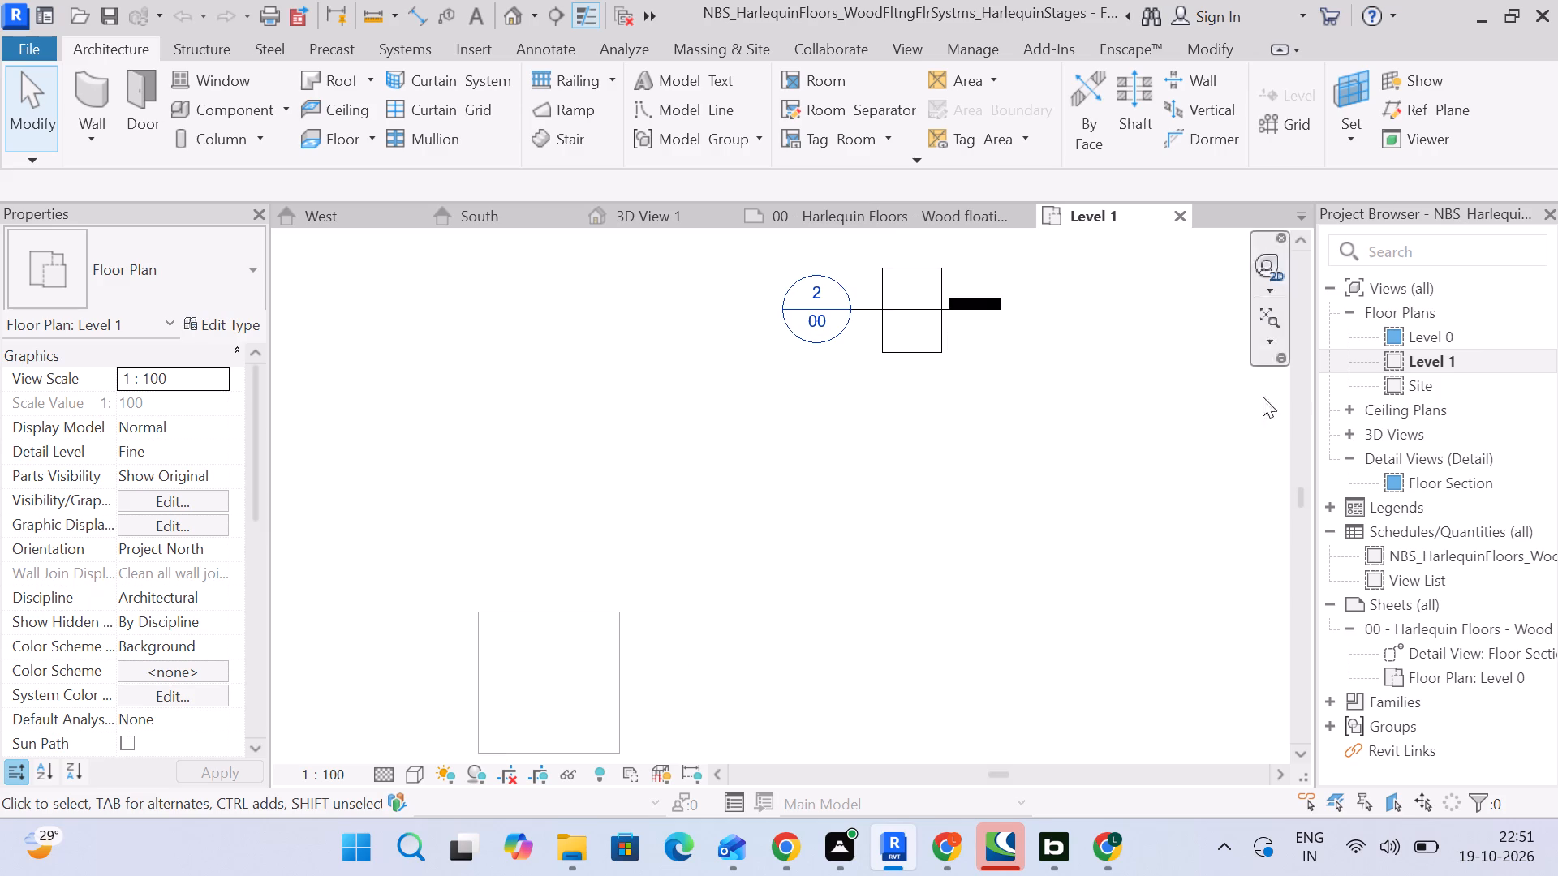
pyautogui.doubleClick(1436, 329)
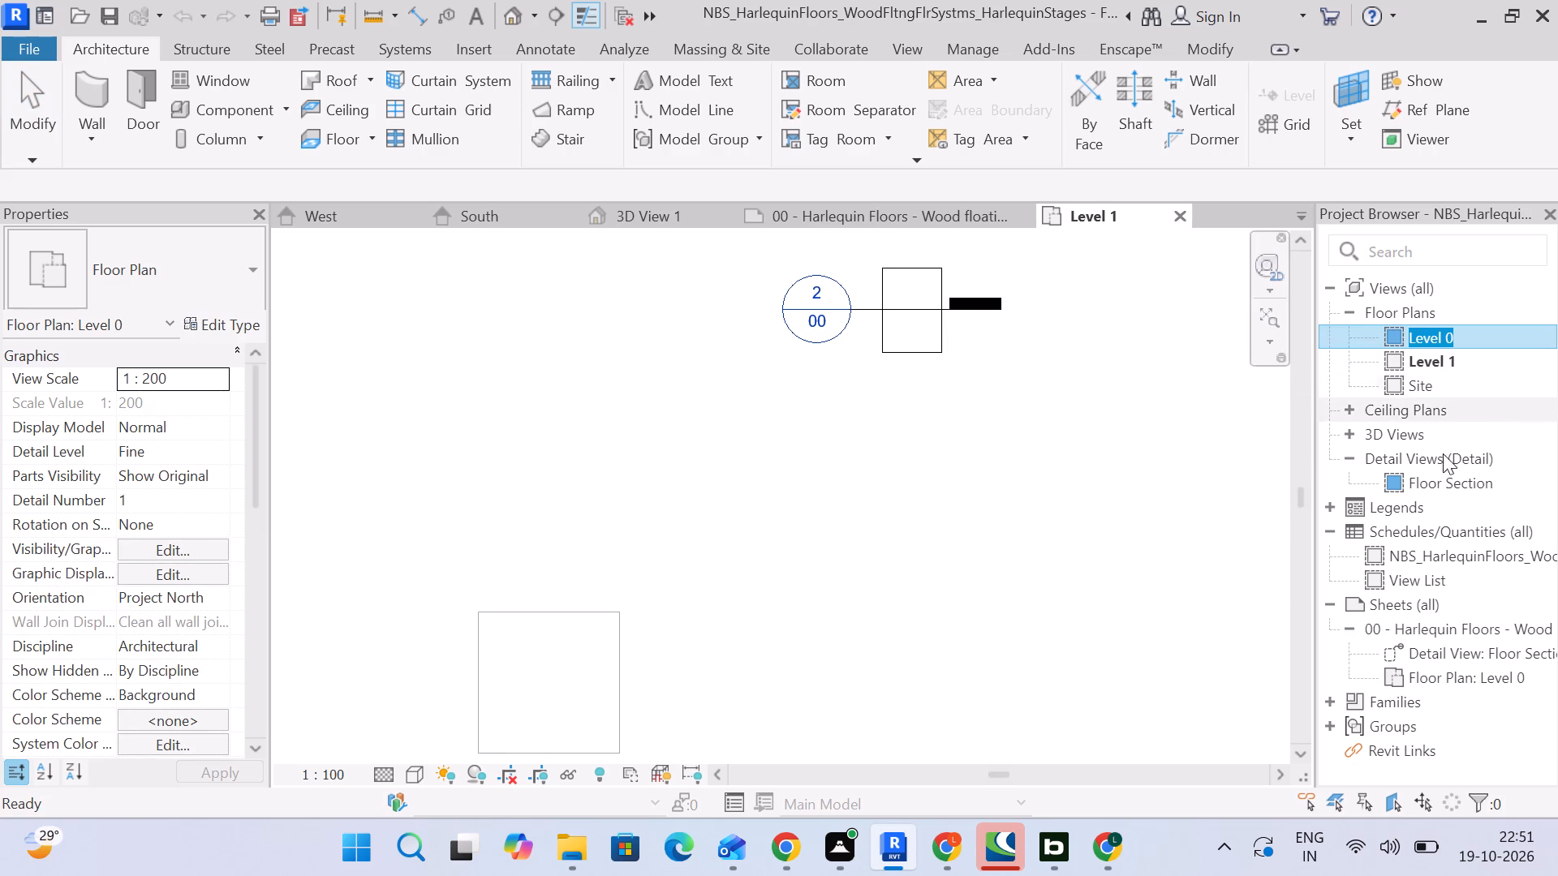
pyautogui.click(1356, 430)
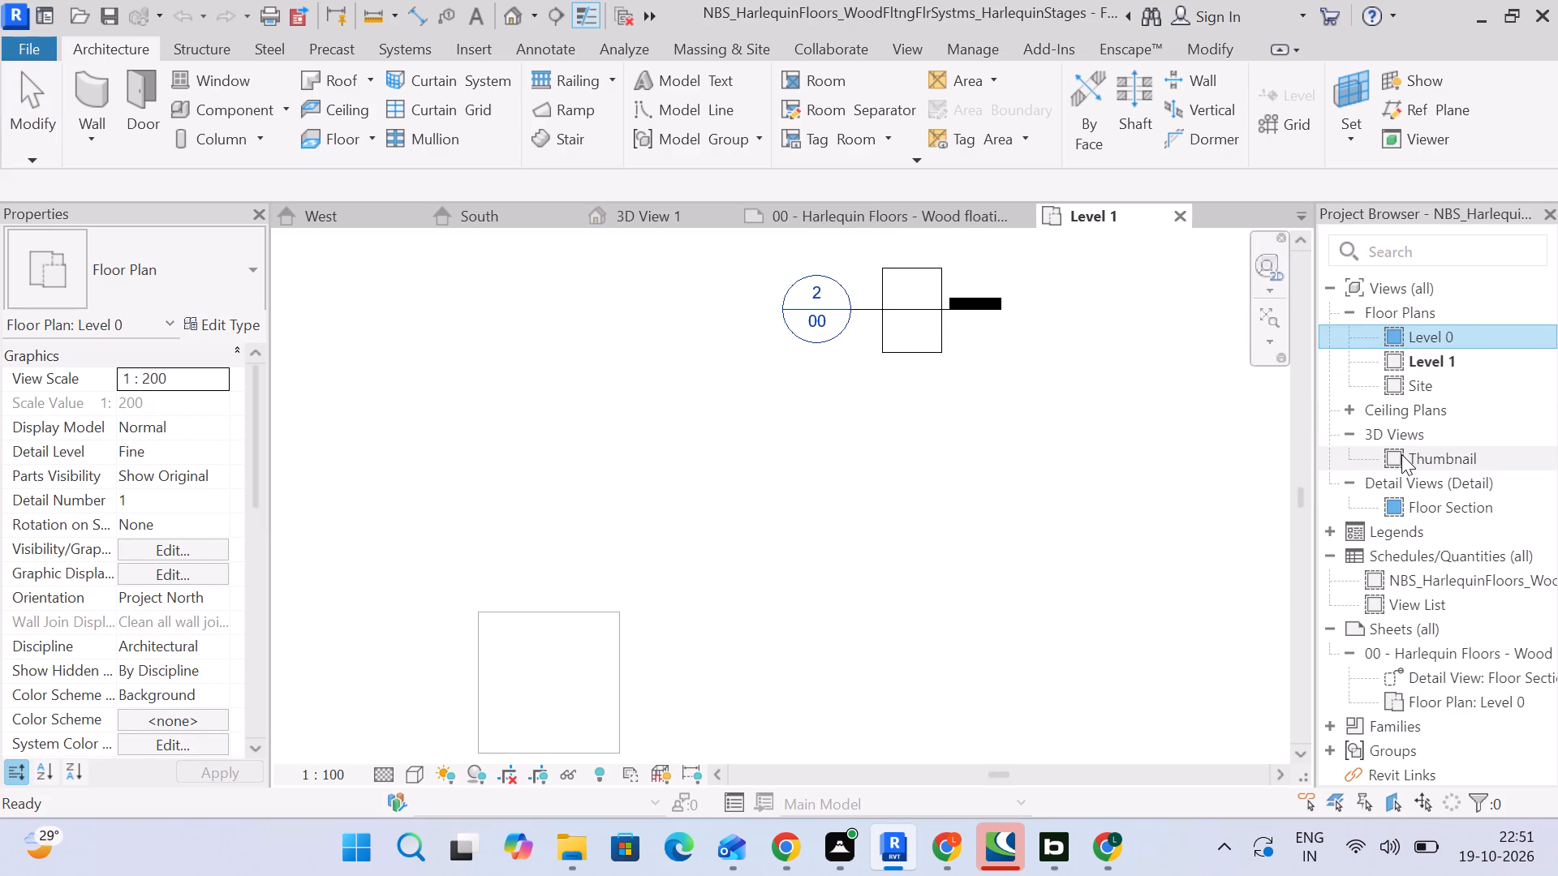
pyautogui.click(1401, 454)
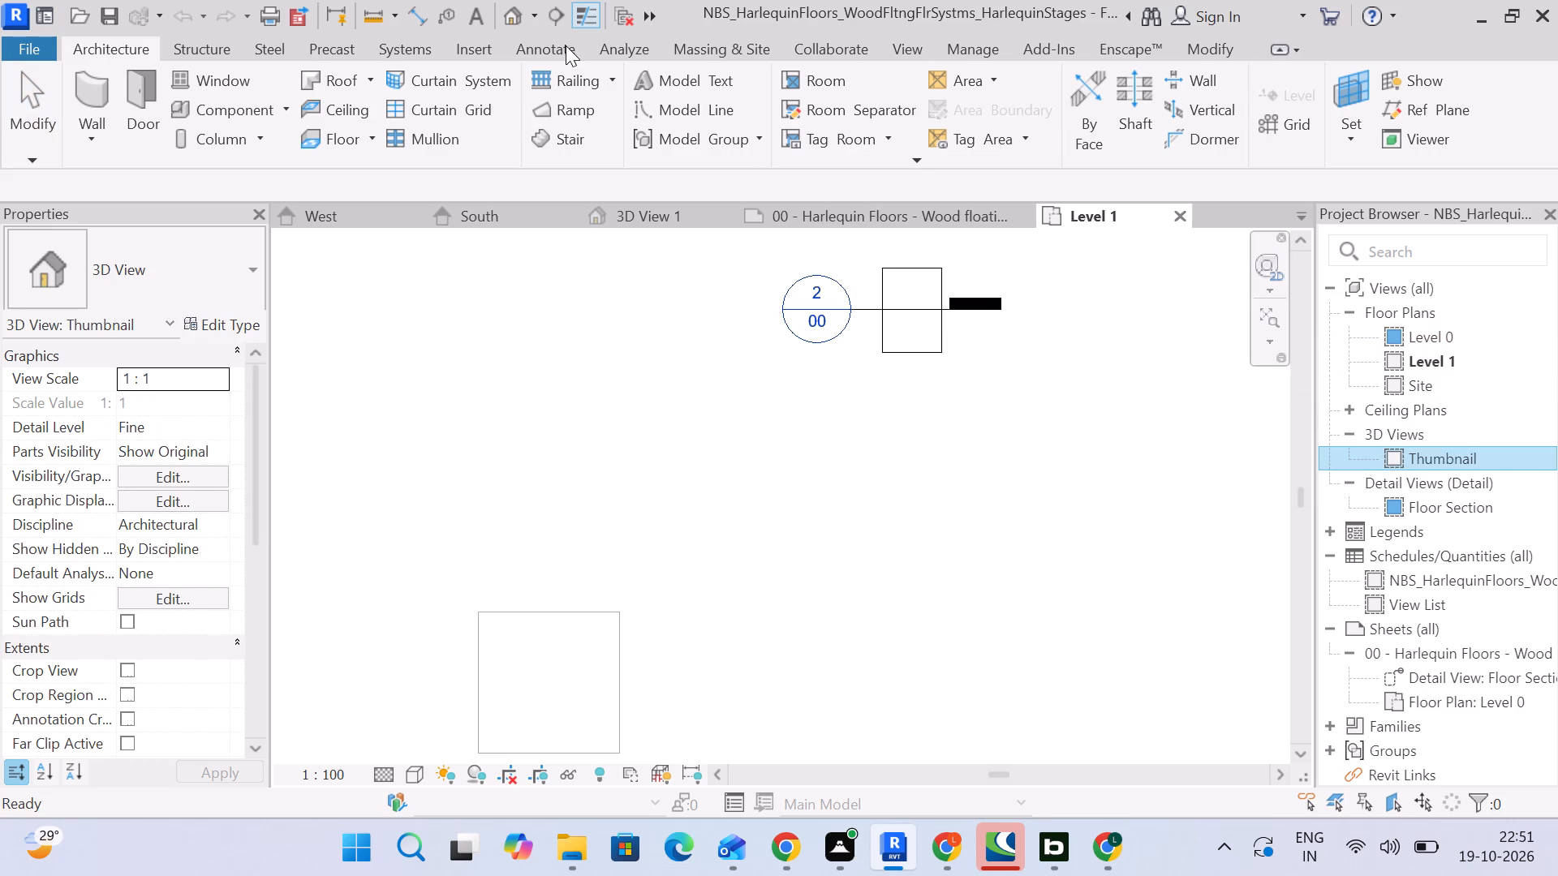
# Open the default 3D view of the Harlequin file, set its visual style to Textures and inspect the Level 0 floor sample.
pyautogui.click(521, 17)
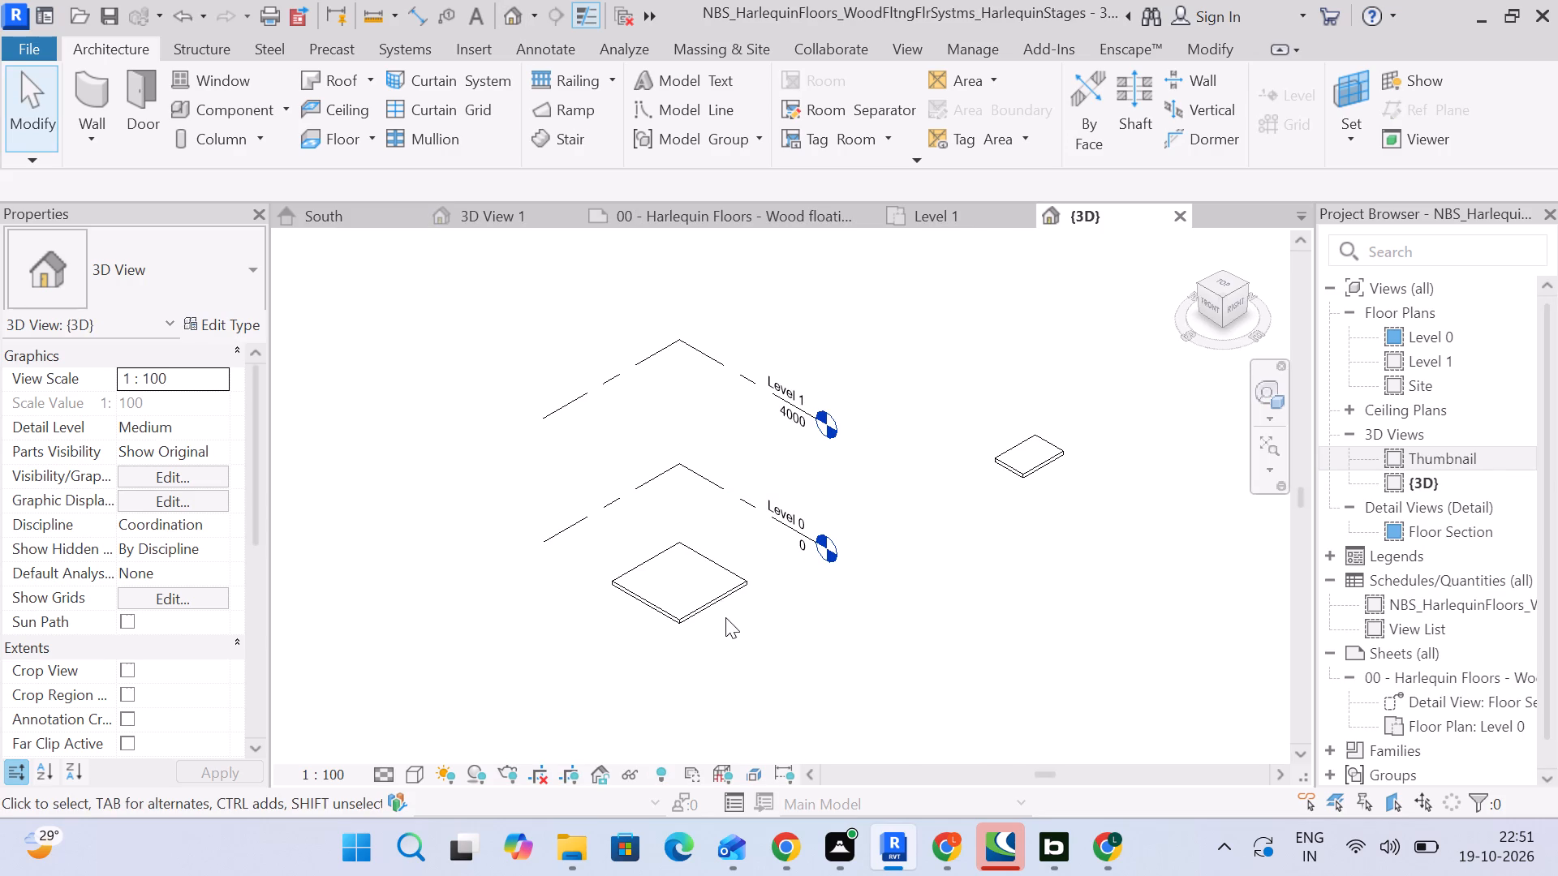
pyautogui.click(932, 596)
pyautogui.click(420, 775)
pyautogui.click(442, 724)
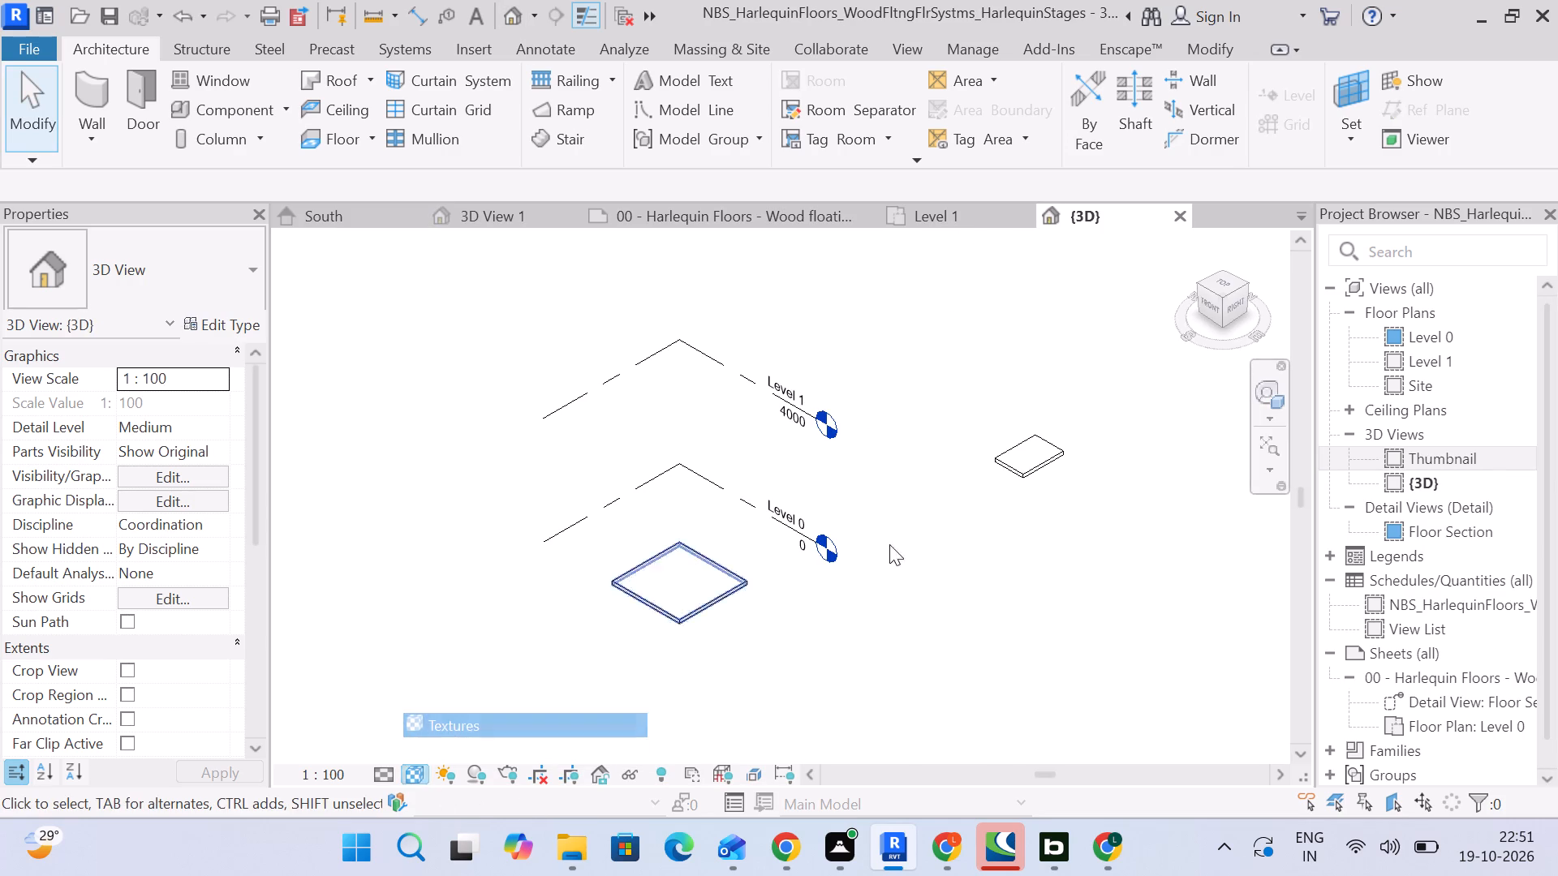
pyautogui.click(682, 606)
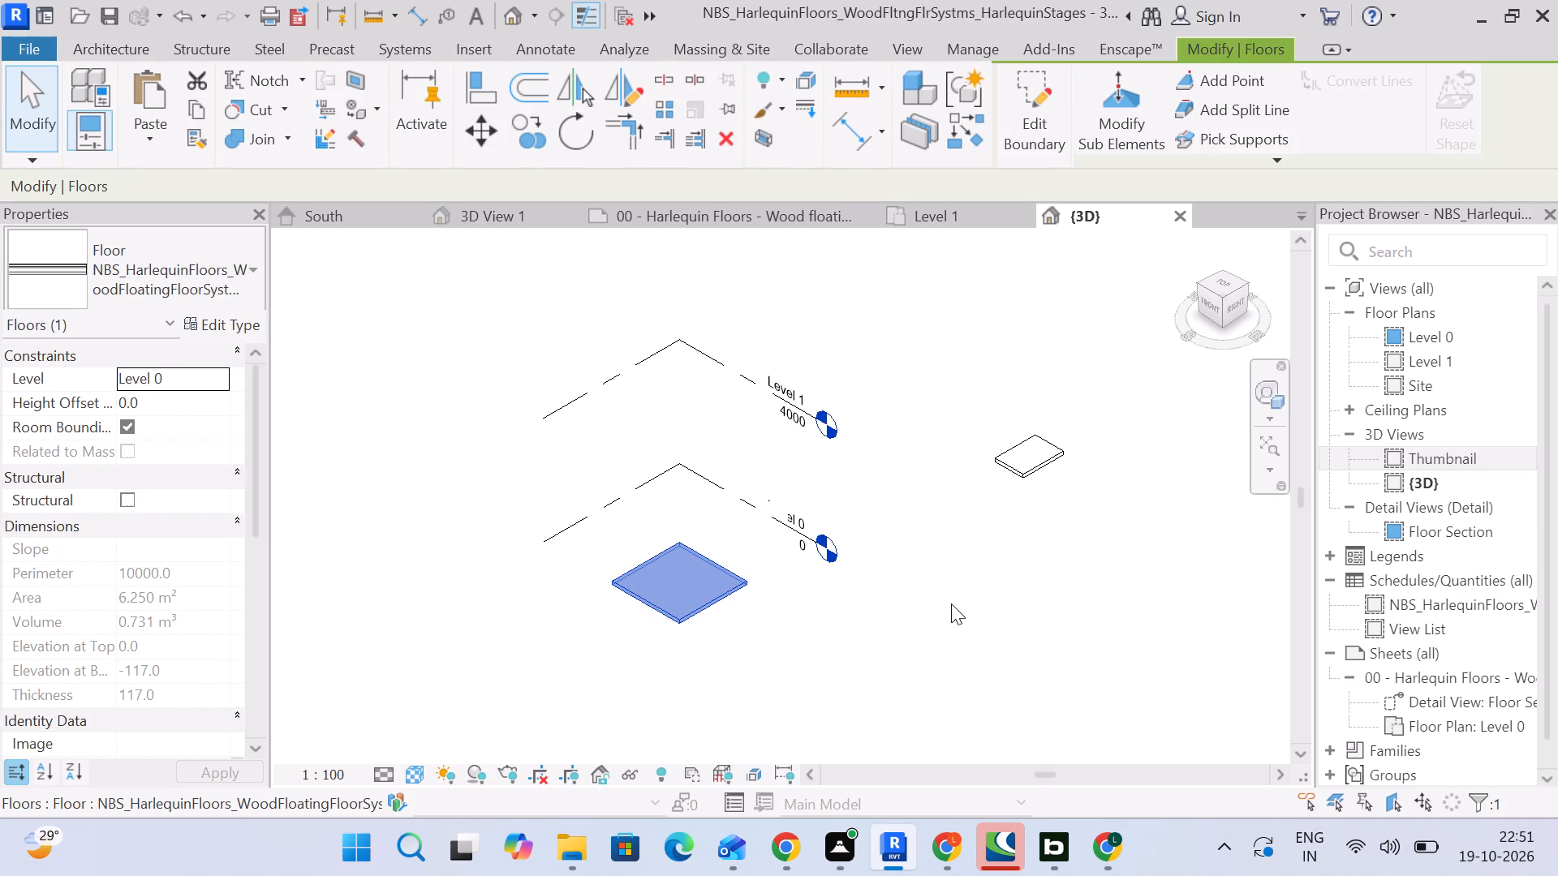
pyautogui.moveTo(962, 595); pyautogui.dragTo(971, 595)
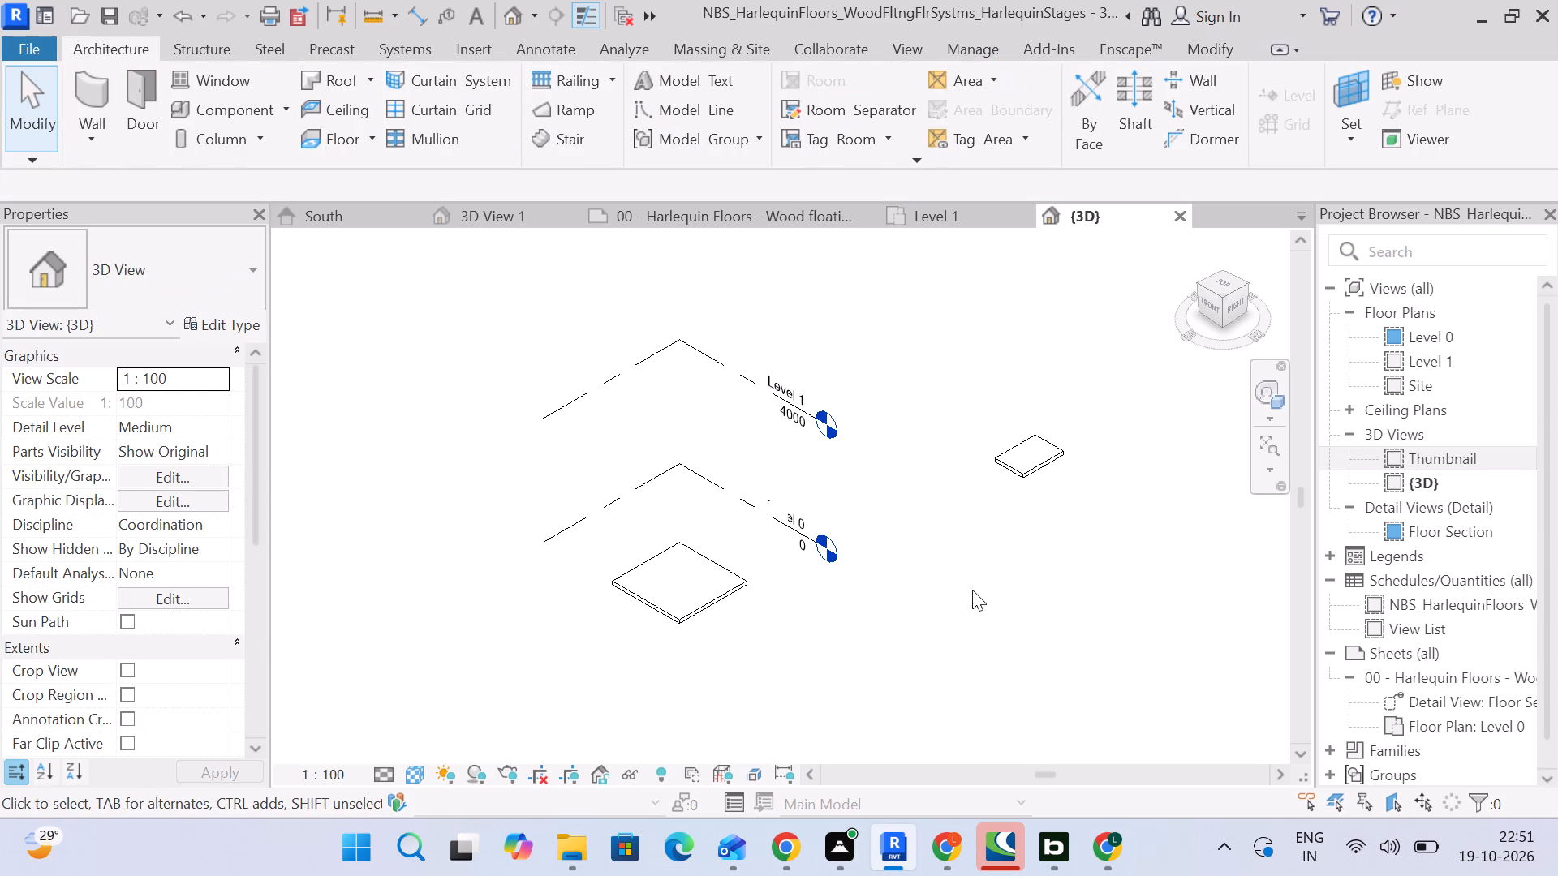
pyautogui.scroll(-2, 1455, 508)
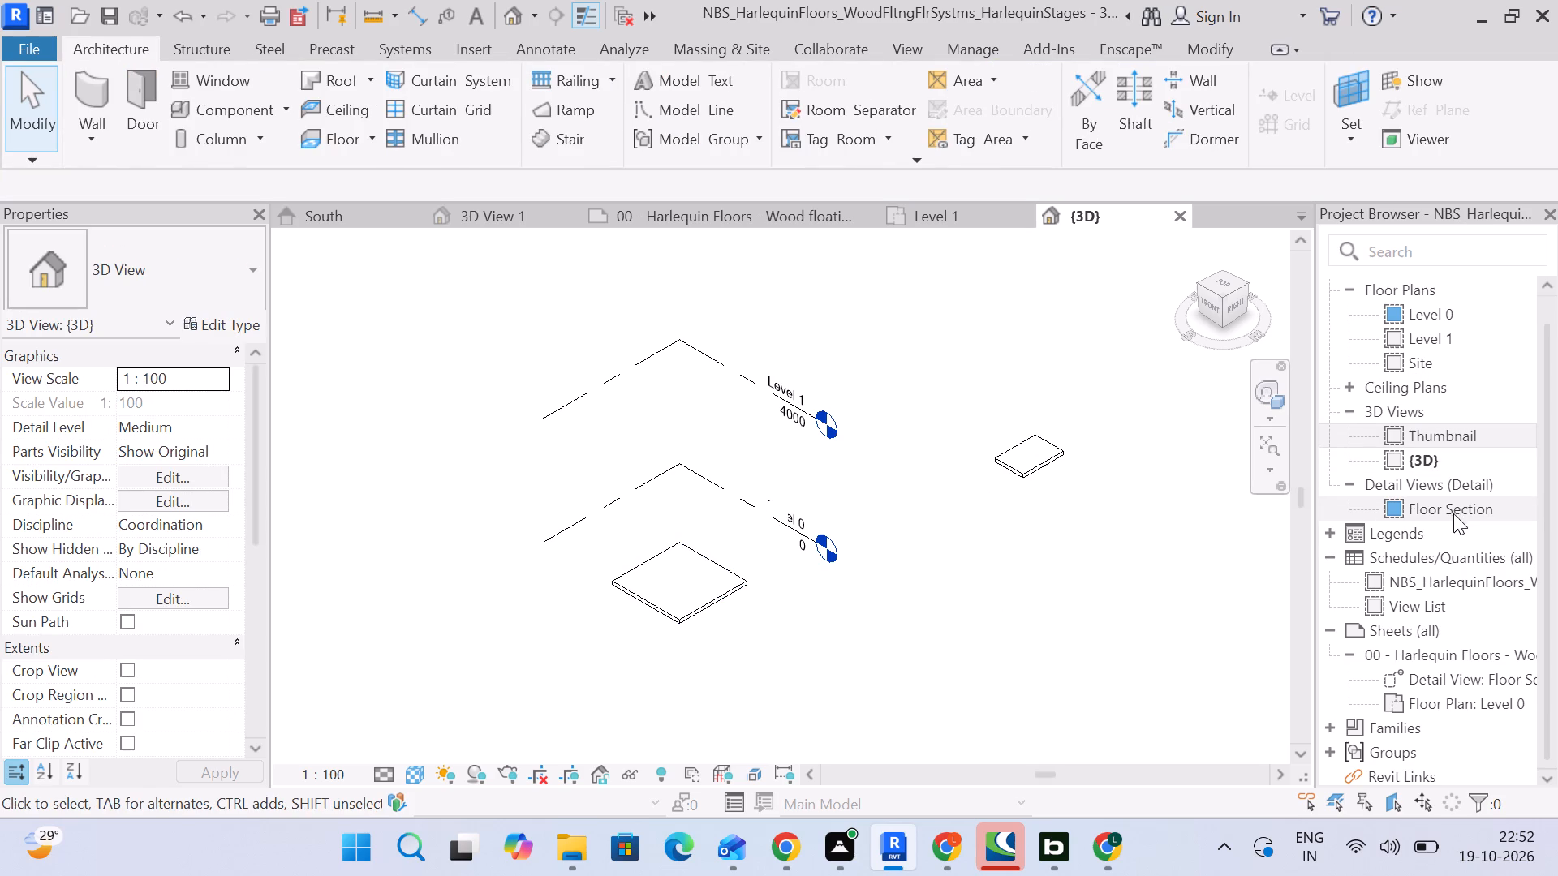
# Close the Harlequin file's 3D view and Level 1 plan, going back to its sheet.
pyautogui.click(1177, 214)
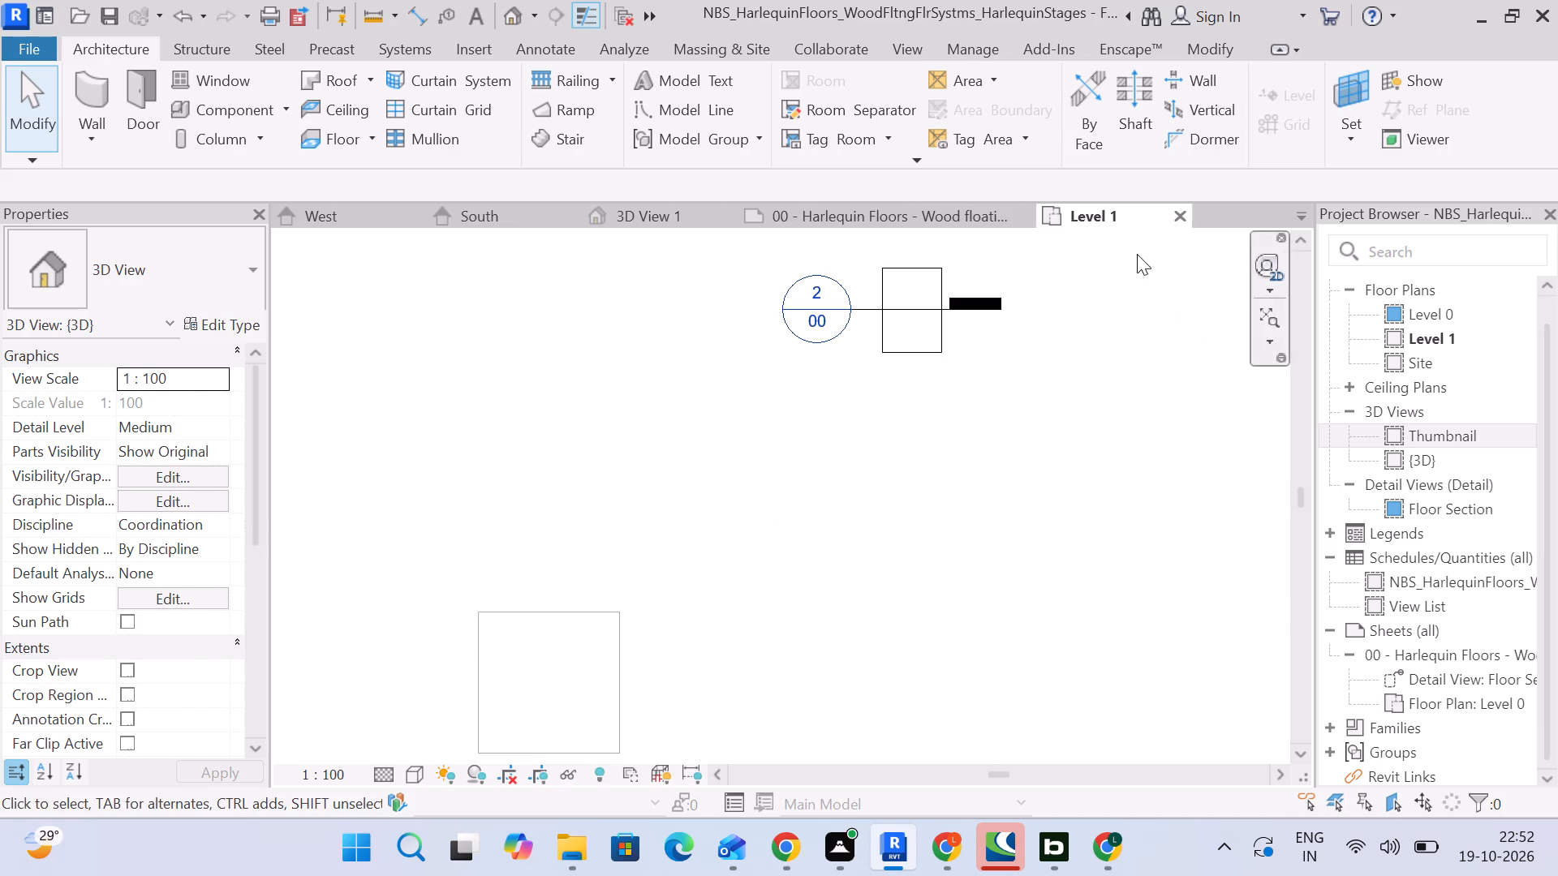
pyautogui.moveTo(1165, 210); pyautogui.dragTo(1177, 215)
pyautogui.click(1177, 216)
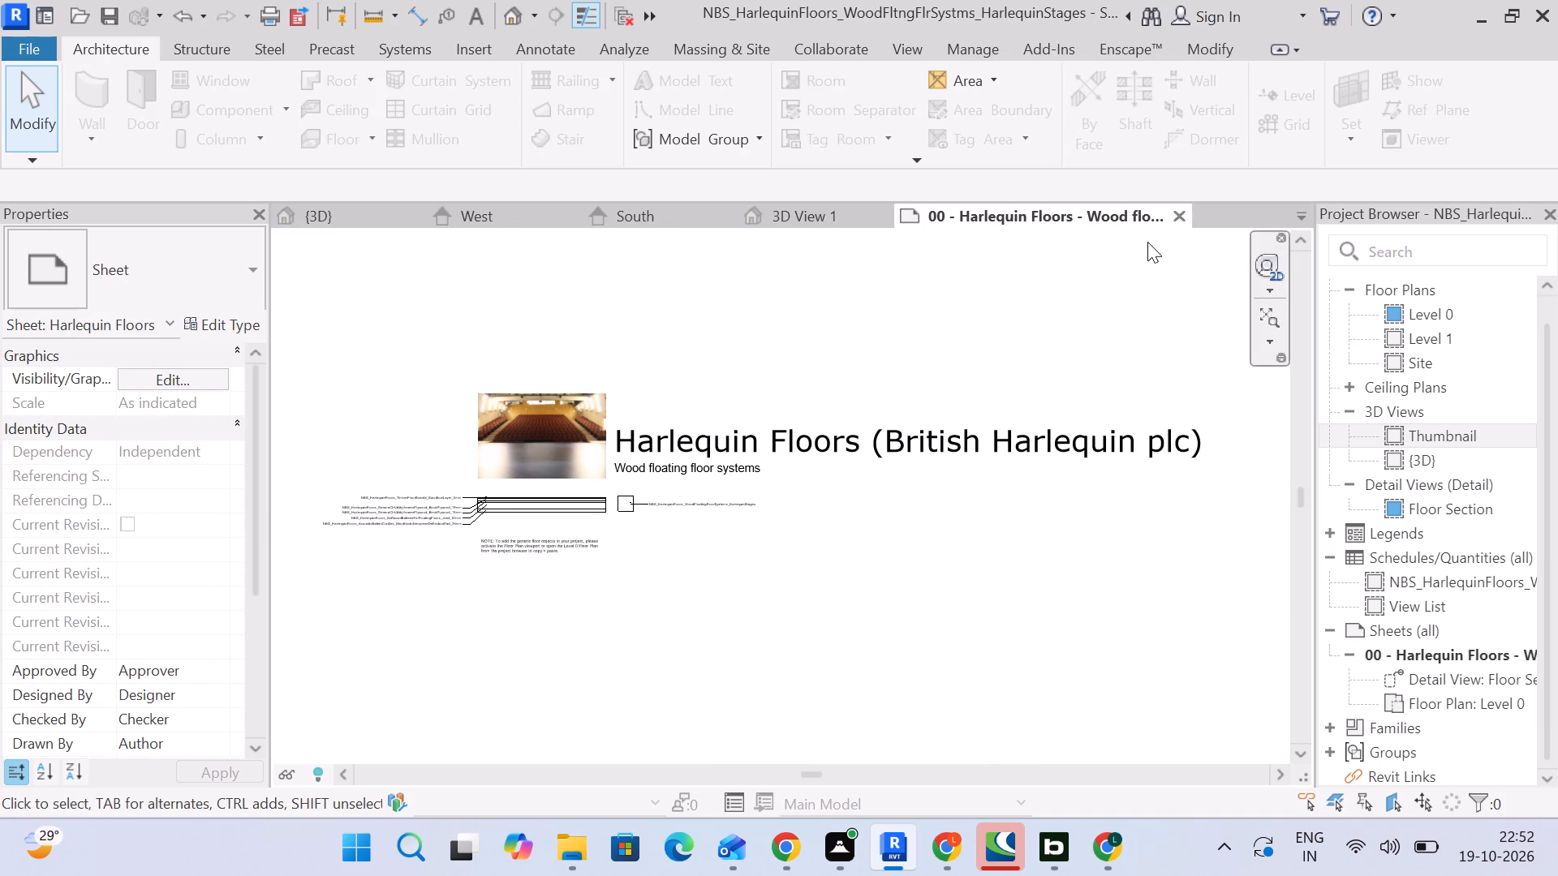
pyautogui.click(1168, 214)
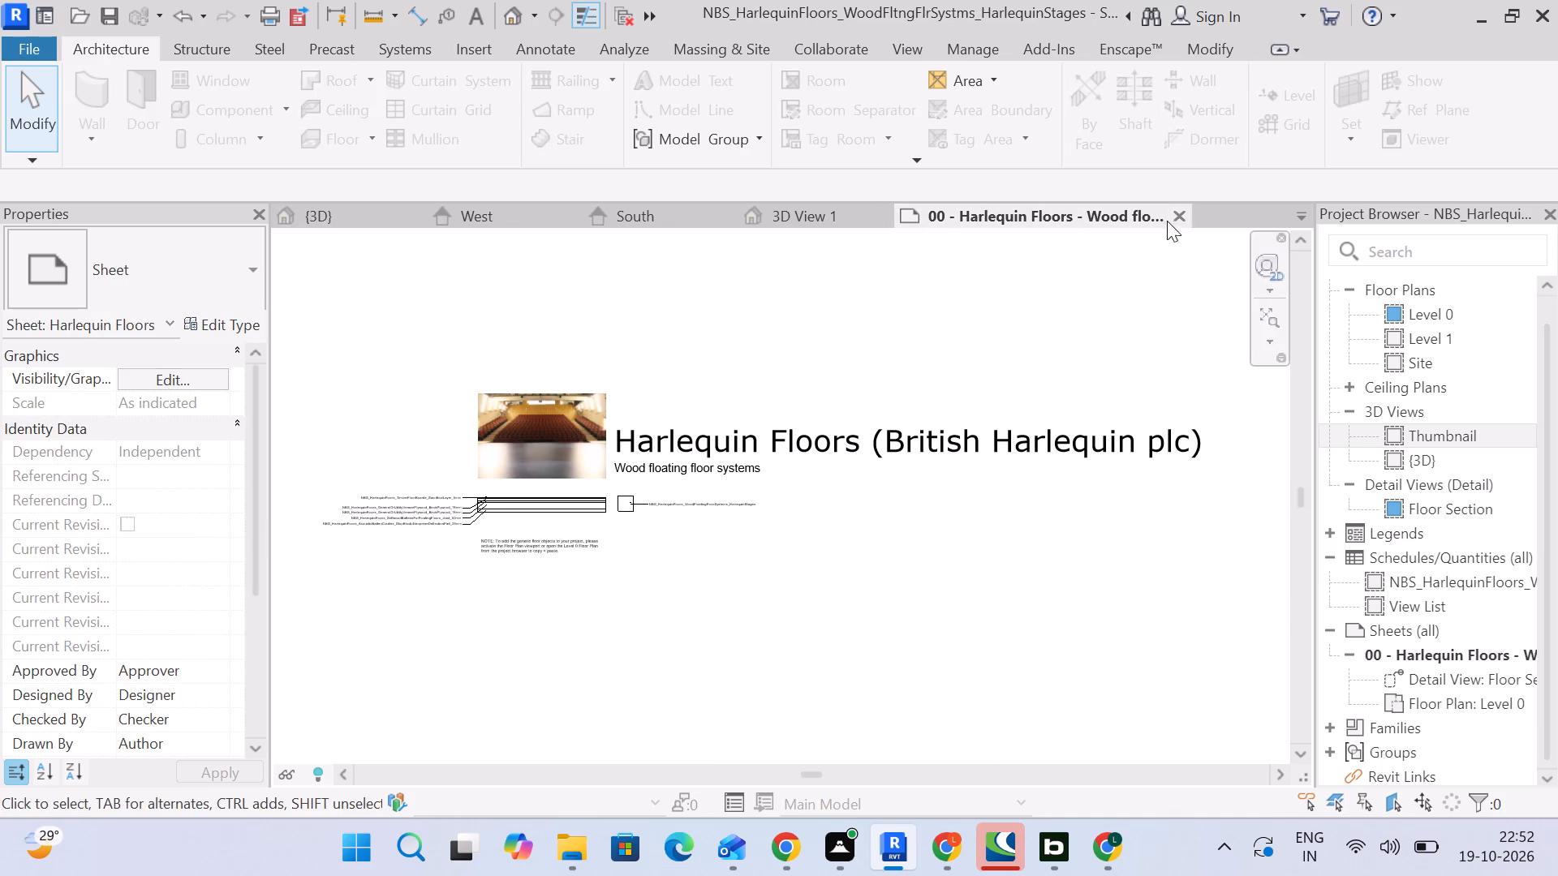
# Switch to the Design App, close the Harlequin Stages product details and change the search to "theater".
pyautogui.click(1065, 851)
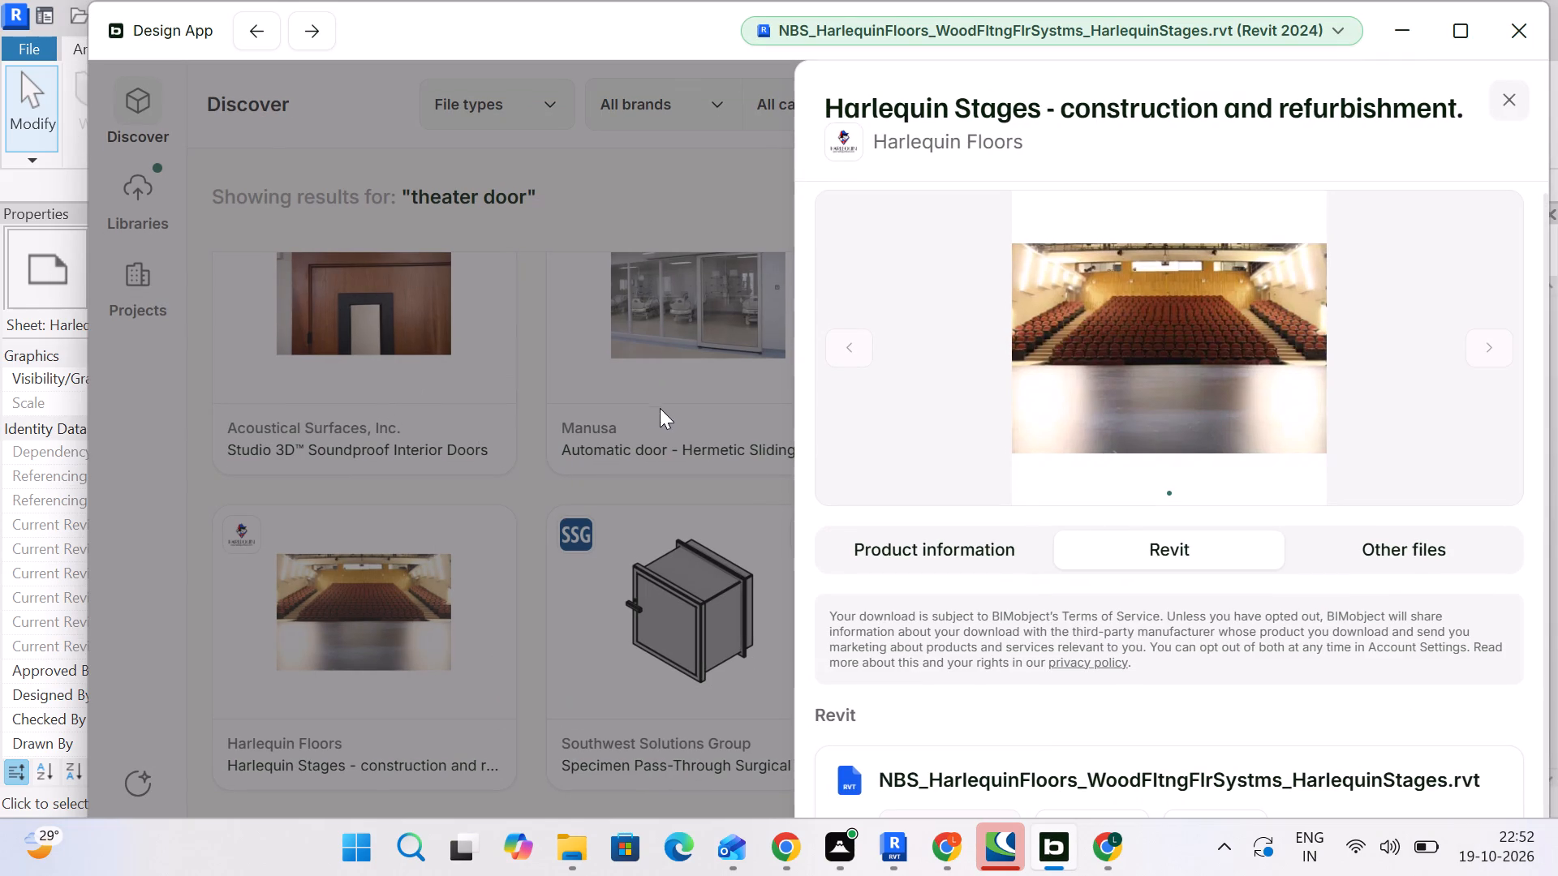
pyautogui.click(645, 397)
pyautogui.scroll(-6, 662, 440)
pyautogui.scroll(2, 798, 633)
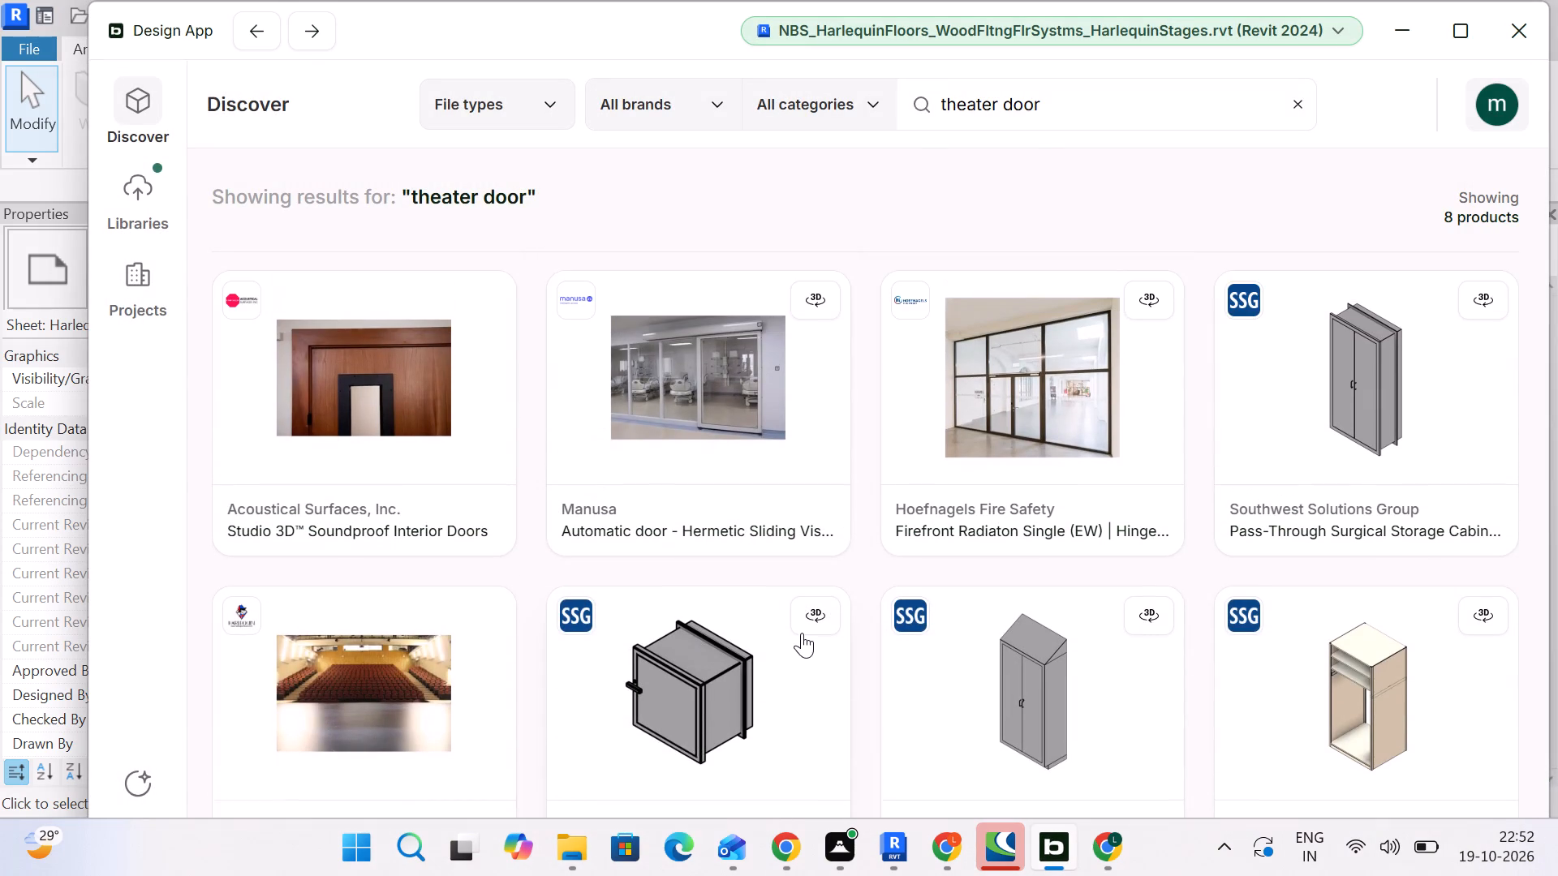
pyautogui.scroll(5, 802, 633)
pyautogui.click(1073, 89)
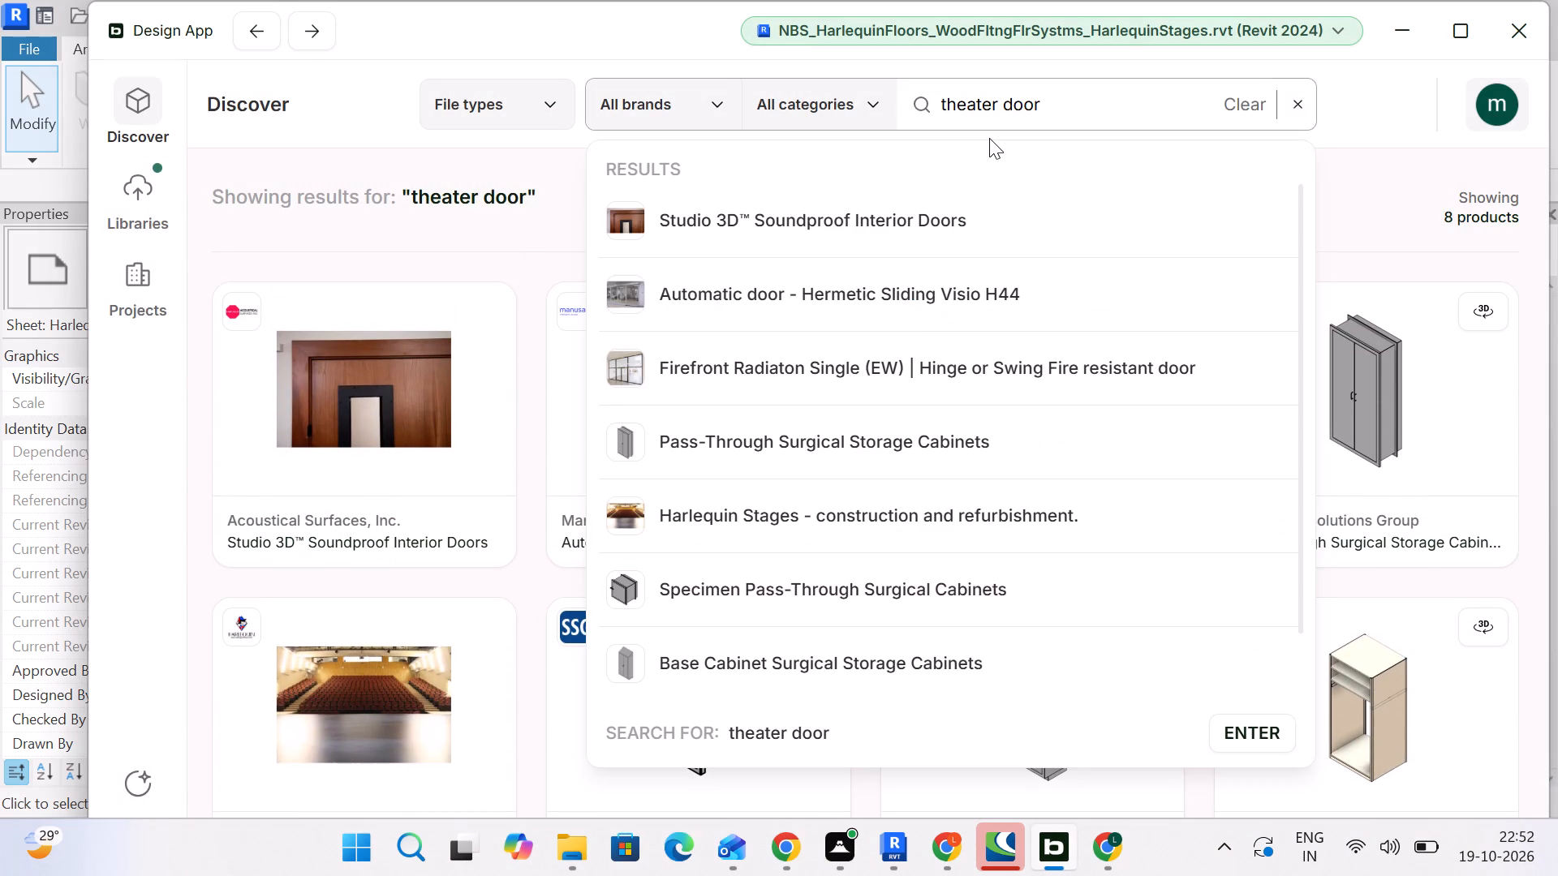
pyautogui.press('BackSpace')
pyautogui.press('BackSpace')
pyautogui.press('BackSpace')
pyautogui.press('BackSpace')
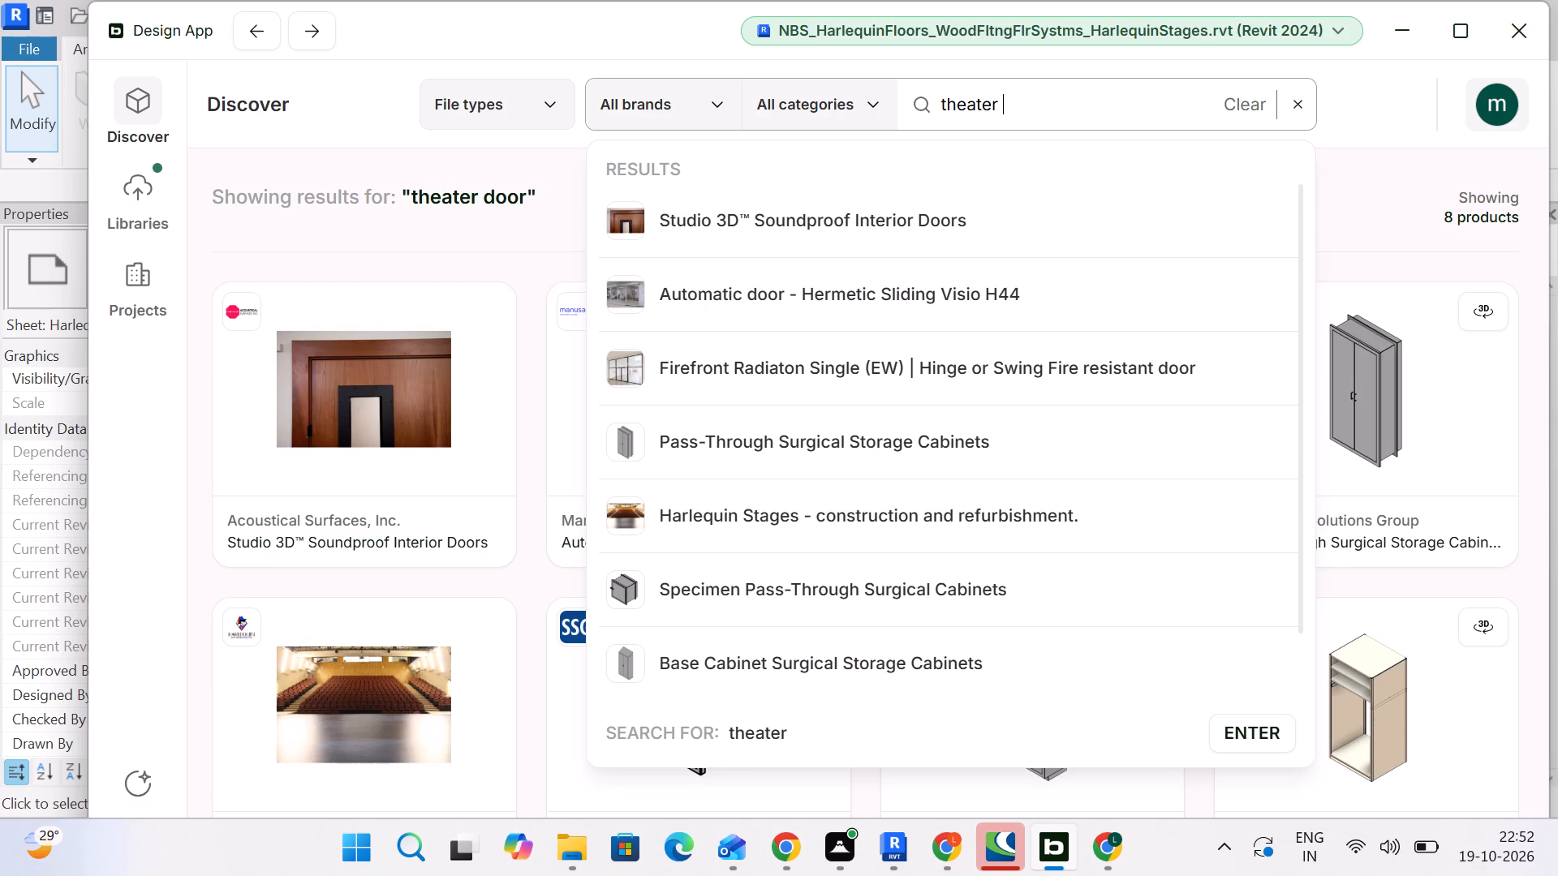
pyautogui.press('Return')
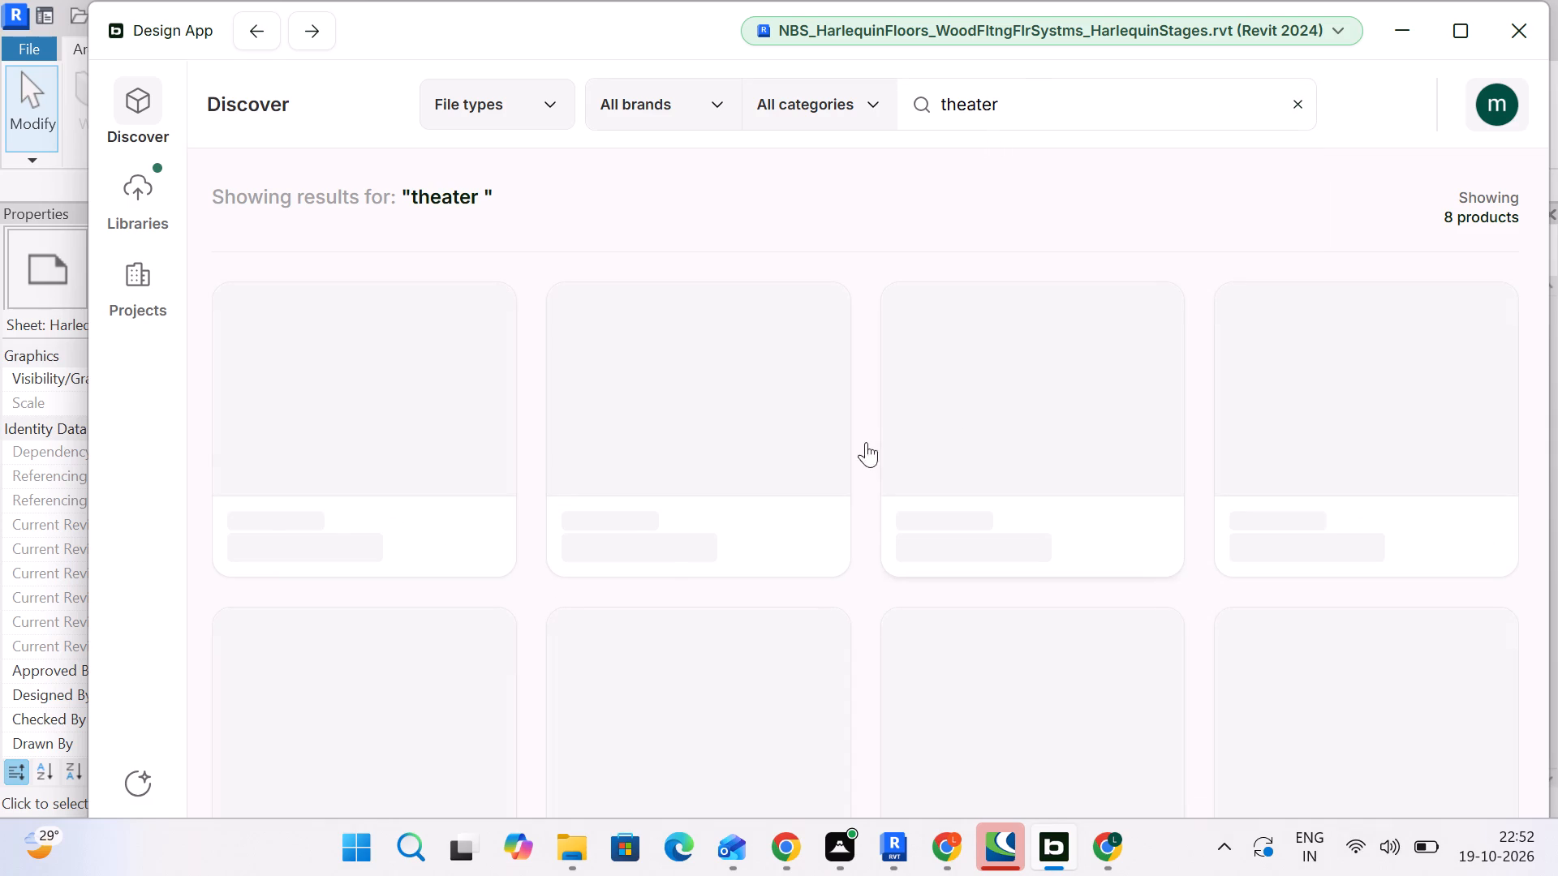
# Look through the first theater results and view the FELTECH COLLECTION 11 (Home Theater) product details.
pyautogui.scroll(-4, 836, 436)
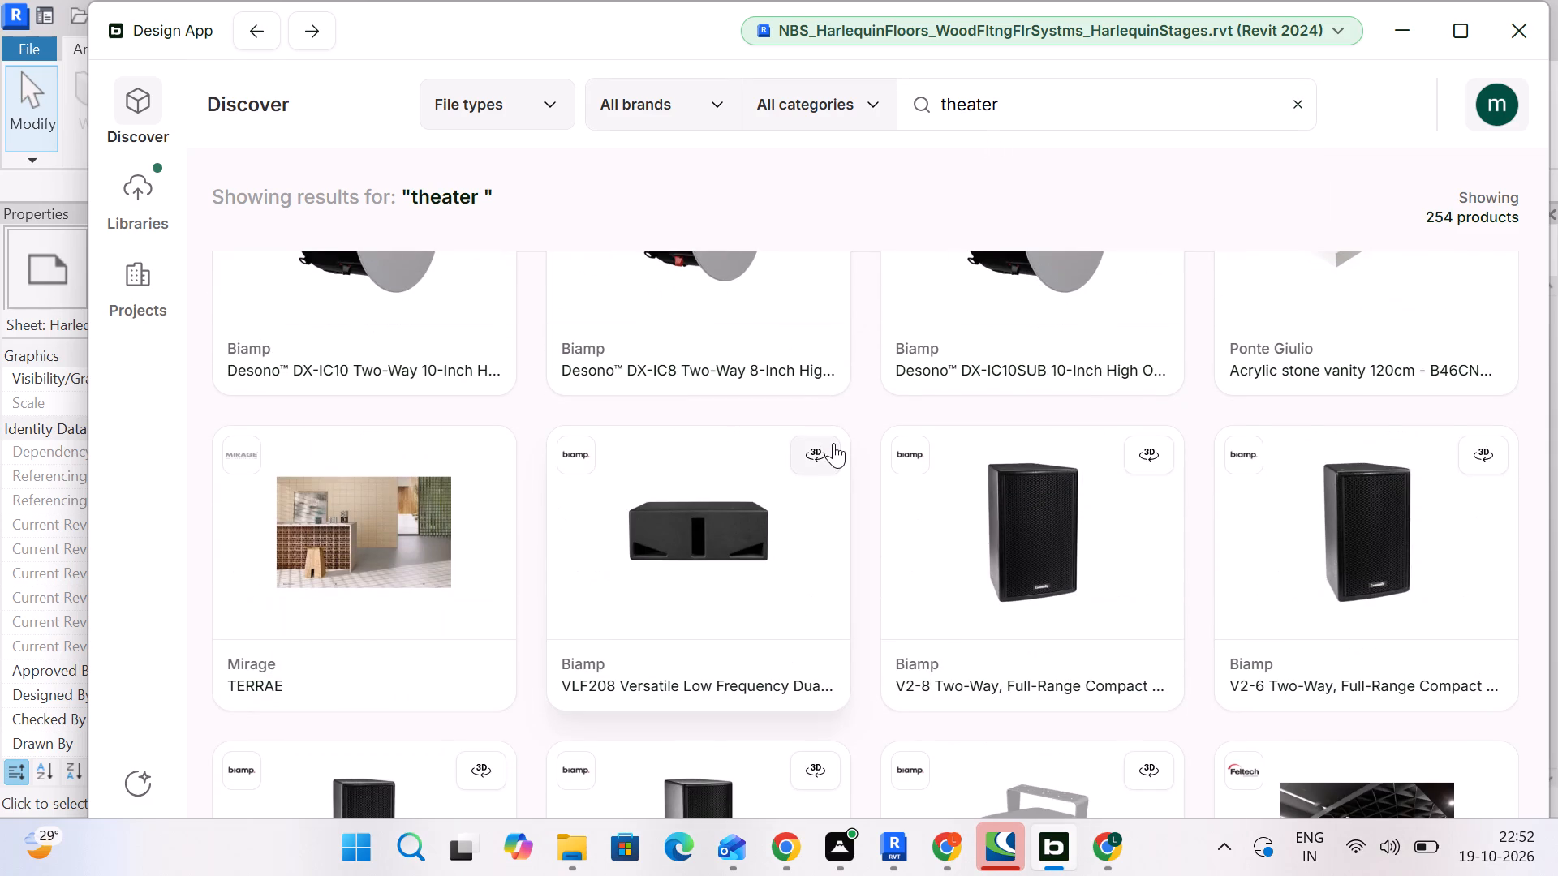
pyautogui.scroll(-4, 844, 439)
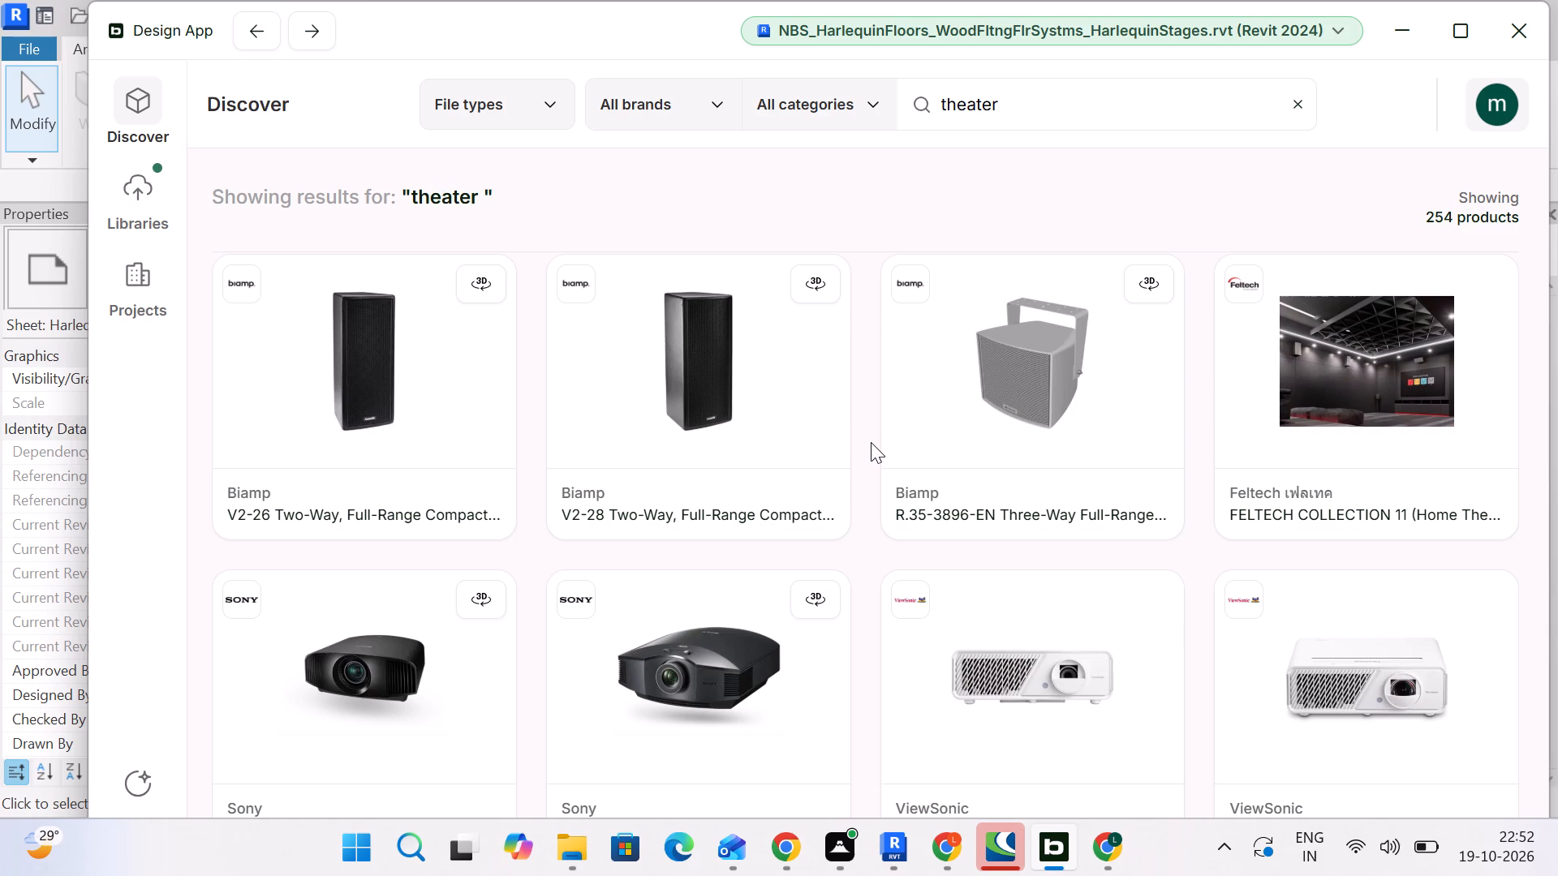
pyautogui.click(1332, 383)
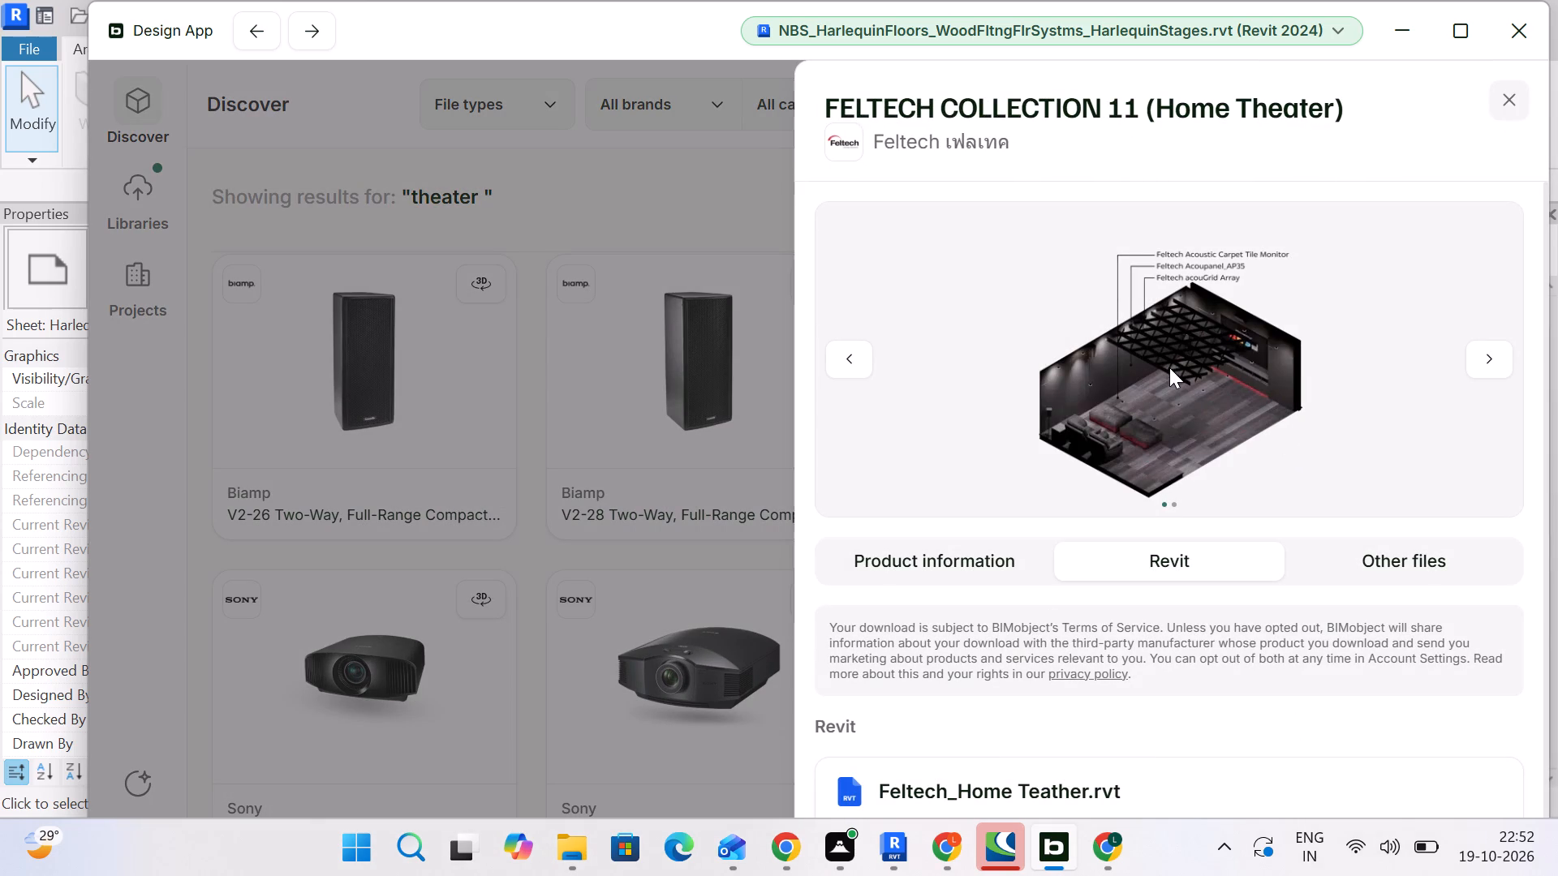
pyautogui.press('Escape')
# Leave the FELTECH COLLECTION 11 details and look further through the "theater" results for suitable seating, stage and acoustic products.
pyautogui.scroll(-3, 1128, 351)
pyautogui.scroll(3, 1125, 354)
pyautogui.scroll(-6, 1125, 354)
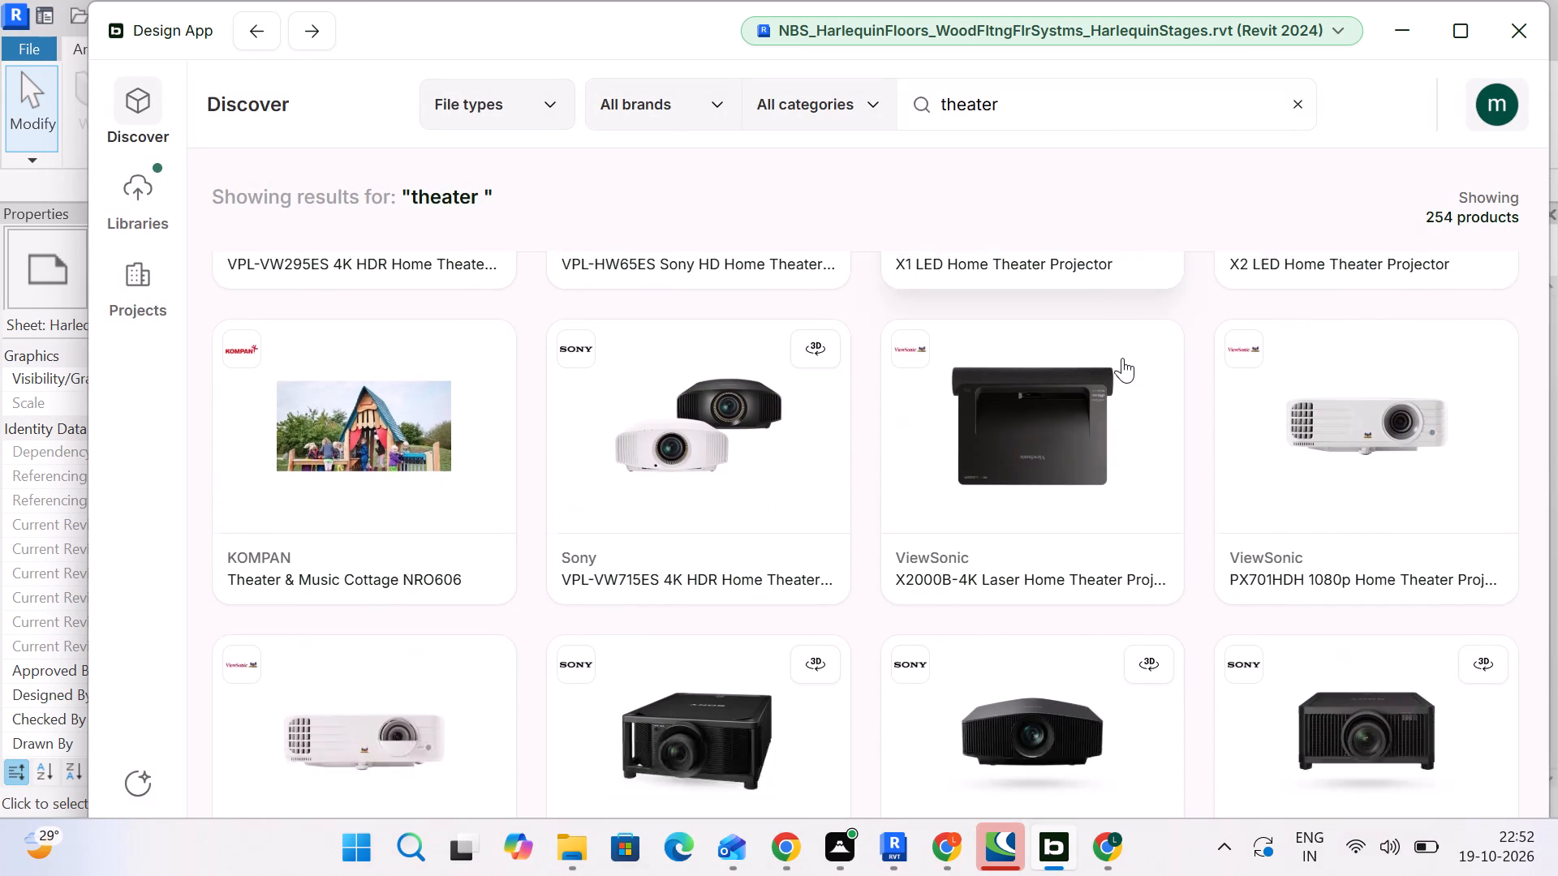
pyautogui.scroll(-4, 1122, 358)
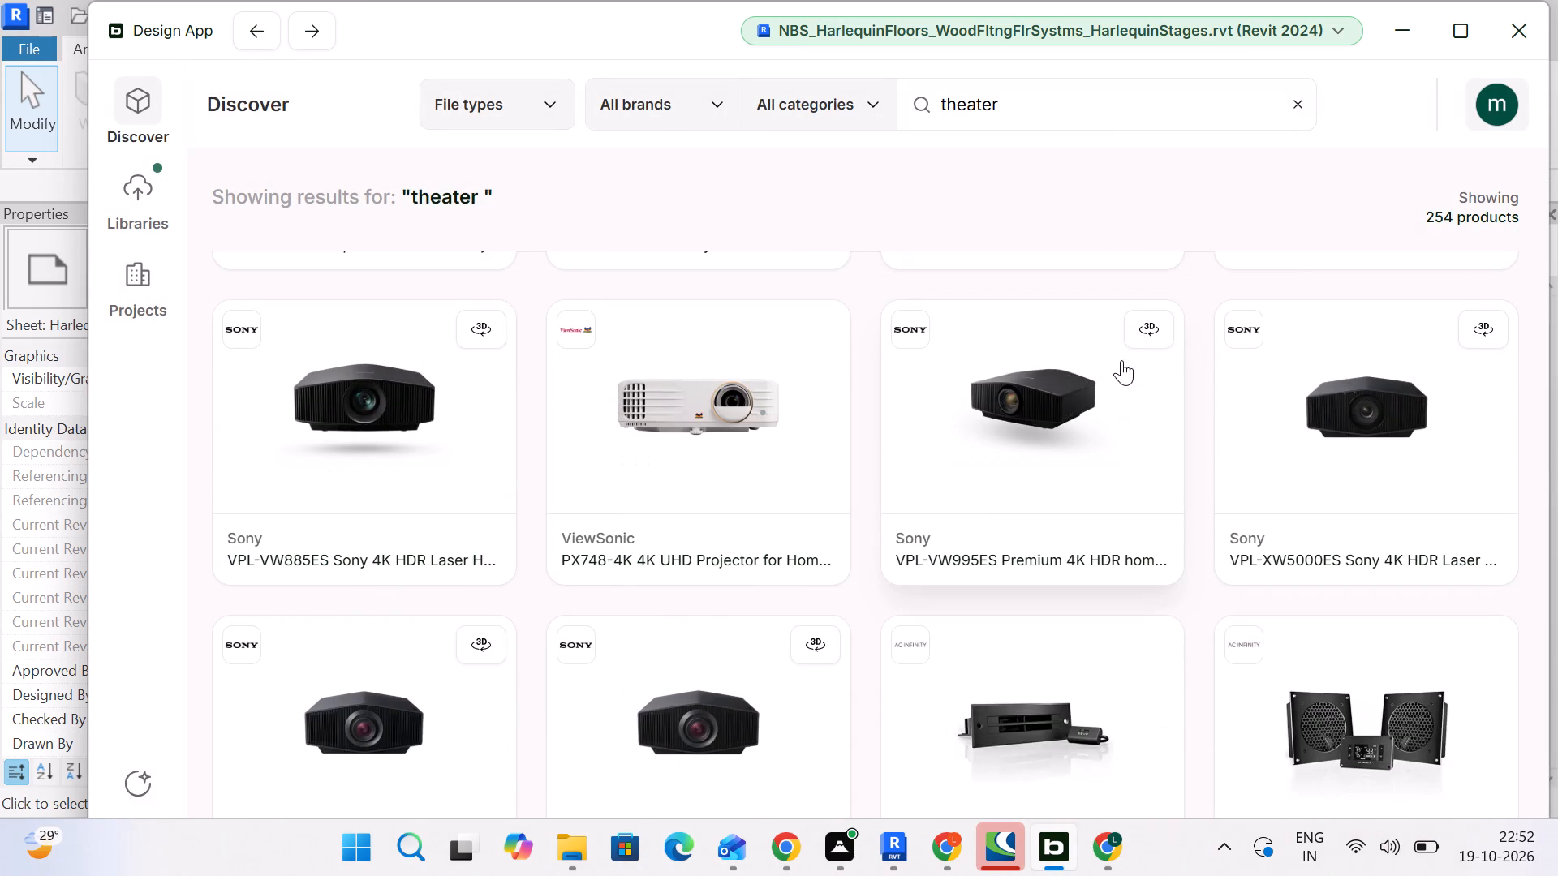
pyautogui.scroll(-4, 1121, 360)
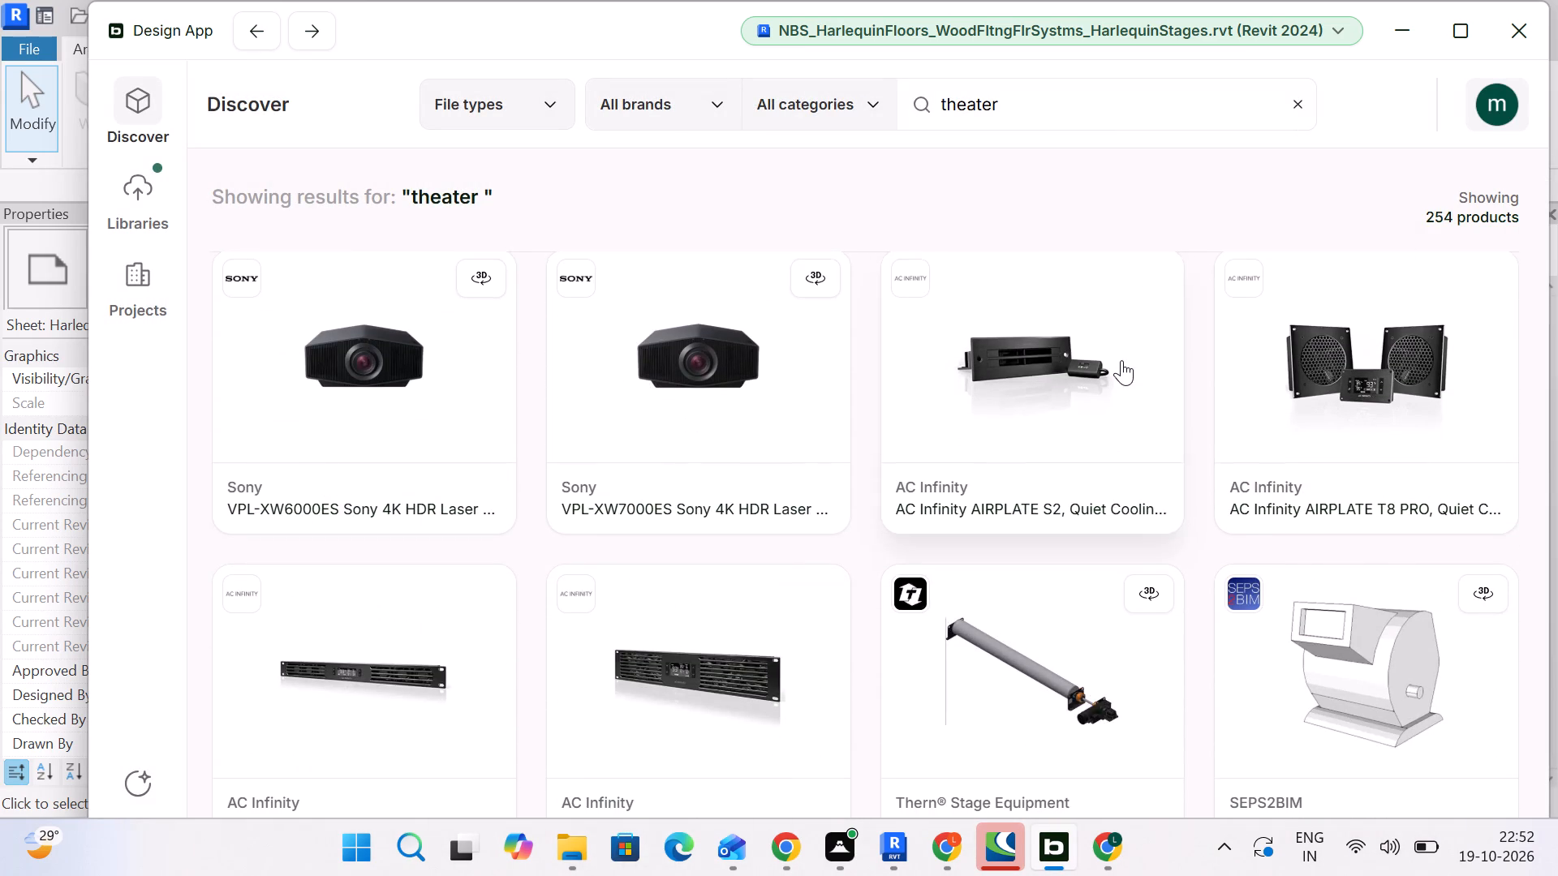
pyautogui.scroll(-5, 1121, 360)
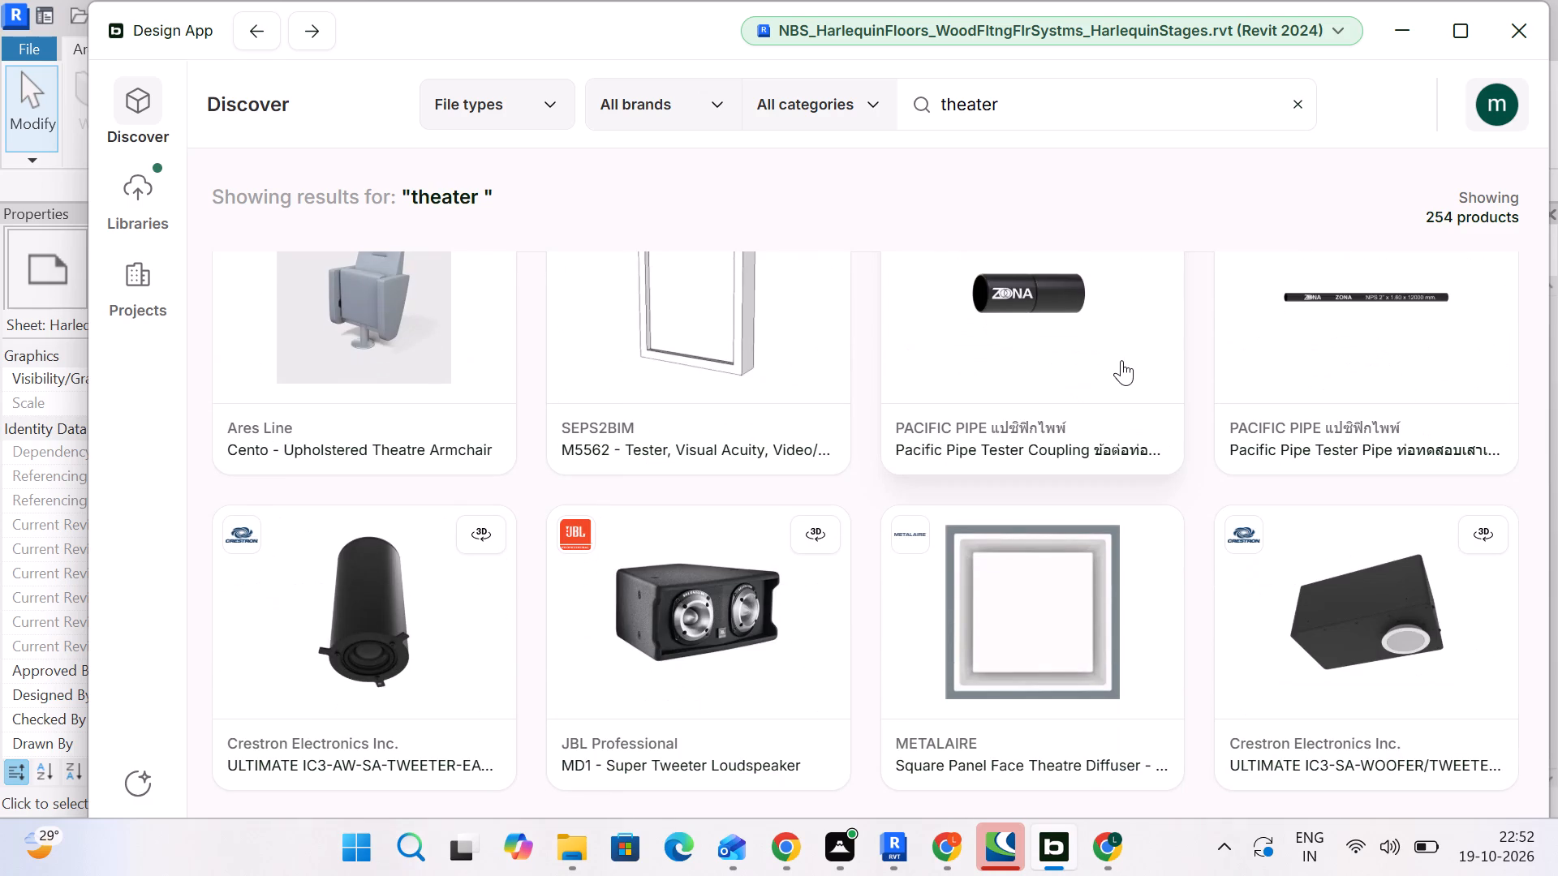
pyautogui.scroll(-4, 1121, 360)
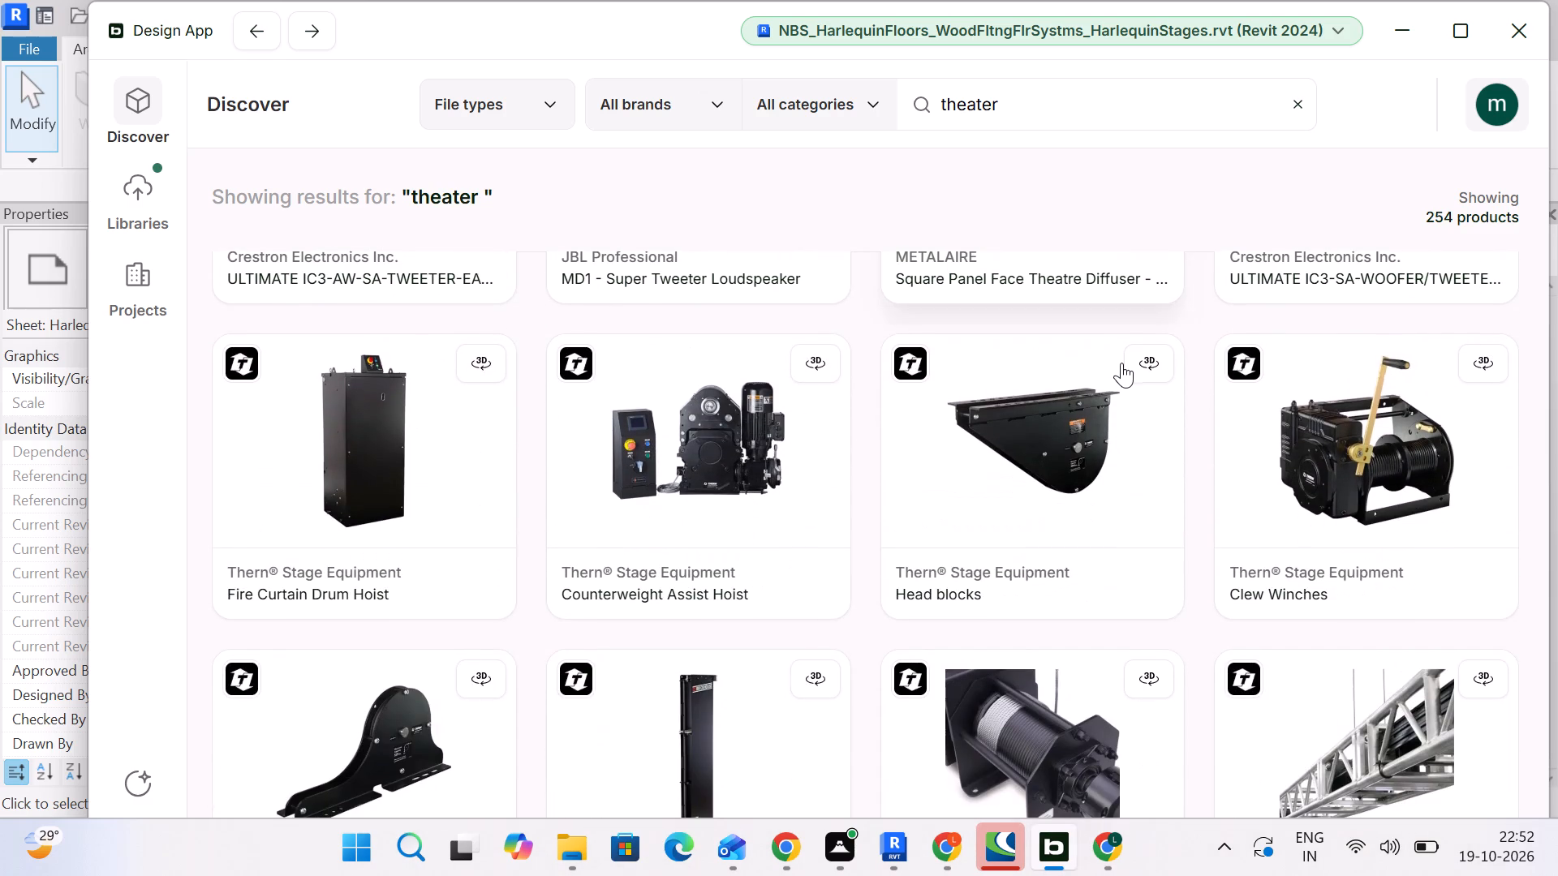
pyautogui.scroll(-5, 1121, 363)
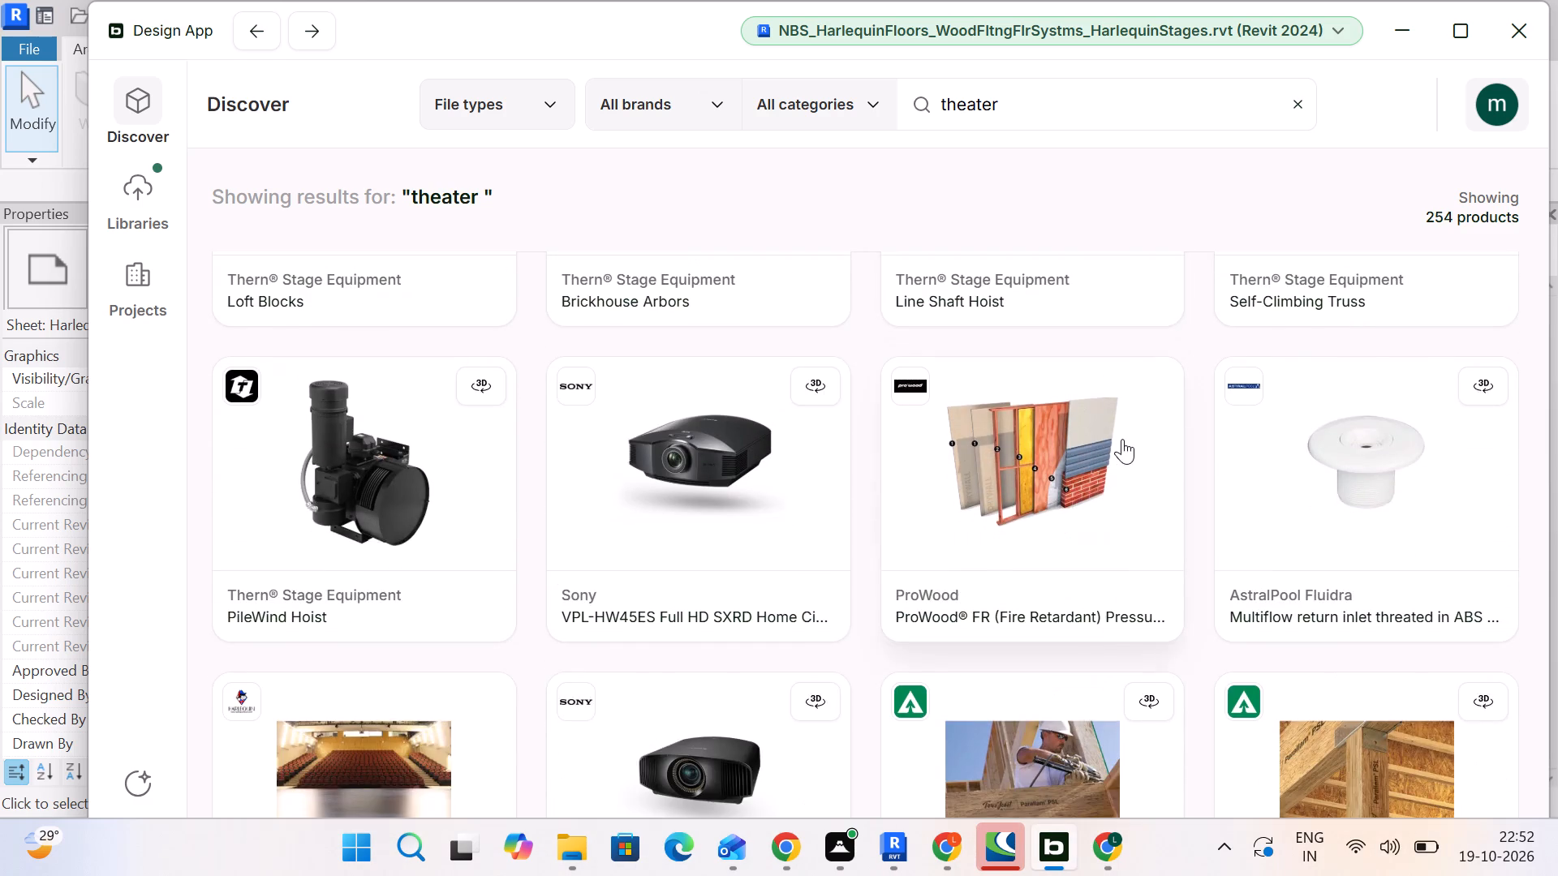
pyautogui.scroll(-5, 1121, 440)
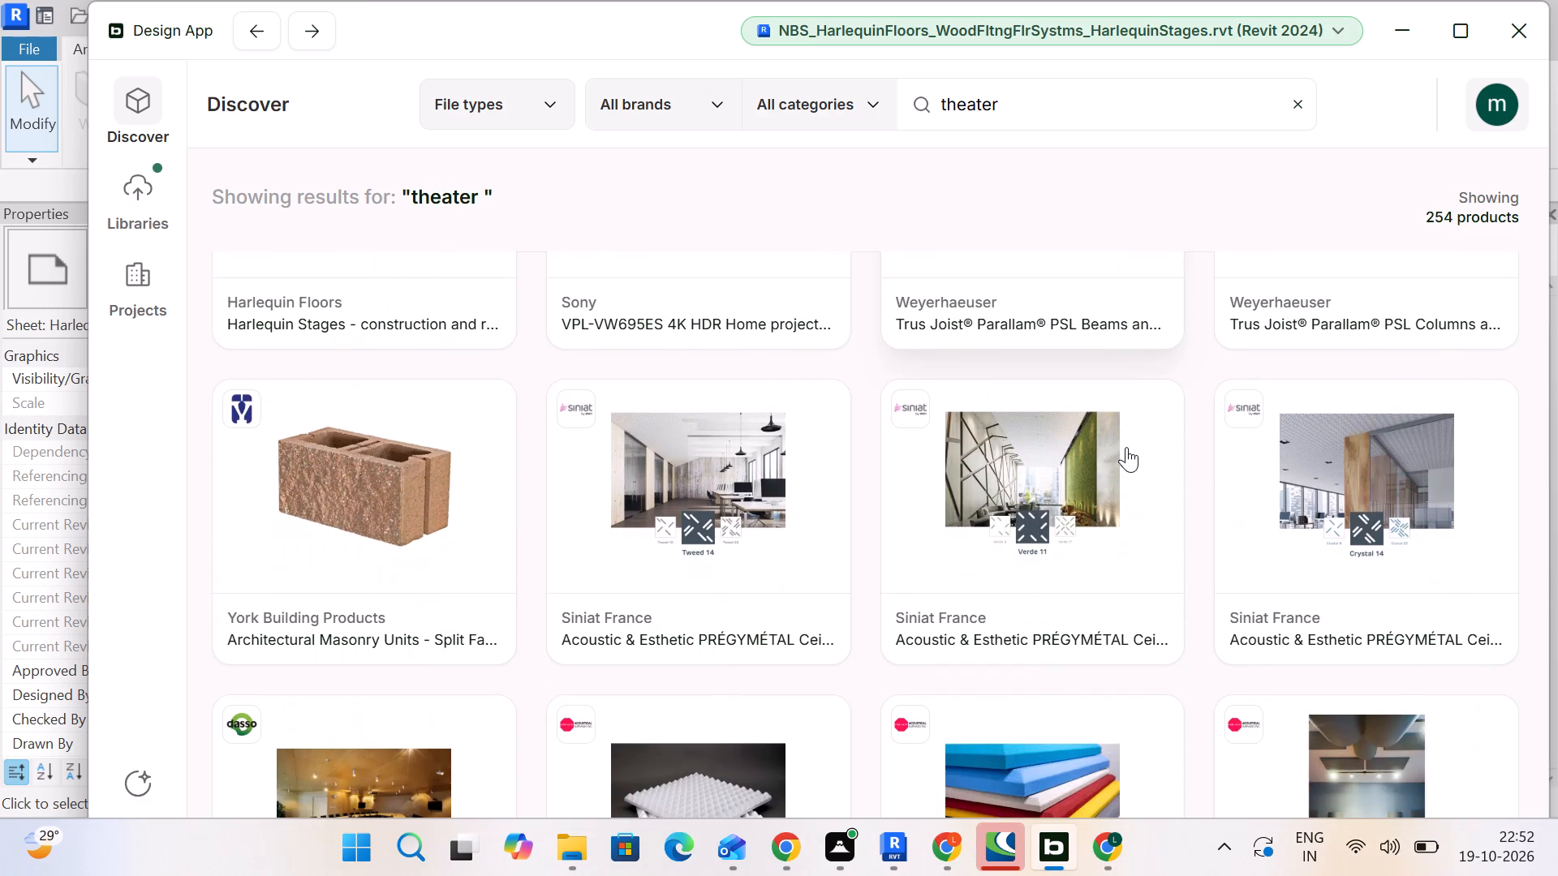
pyautogui.scroll(-4, 1126, 447)
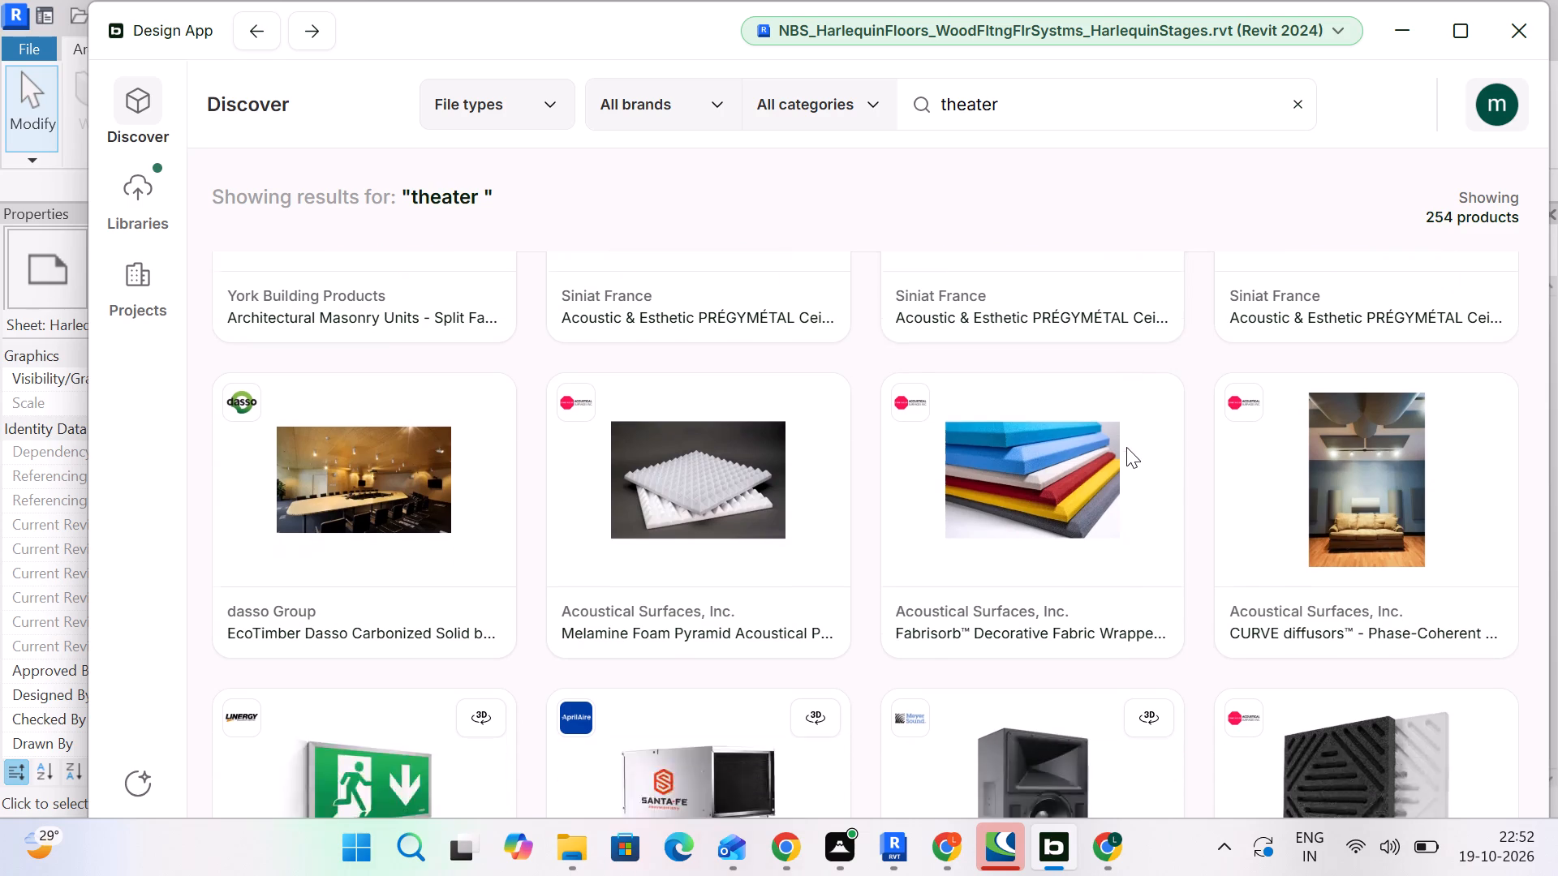
pyautogui.scroll(-1, 1126, 447)
pyautogui.scroll(2, 1126, 447)
pyautogui.scroll(-3, 1126, 447)
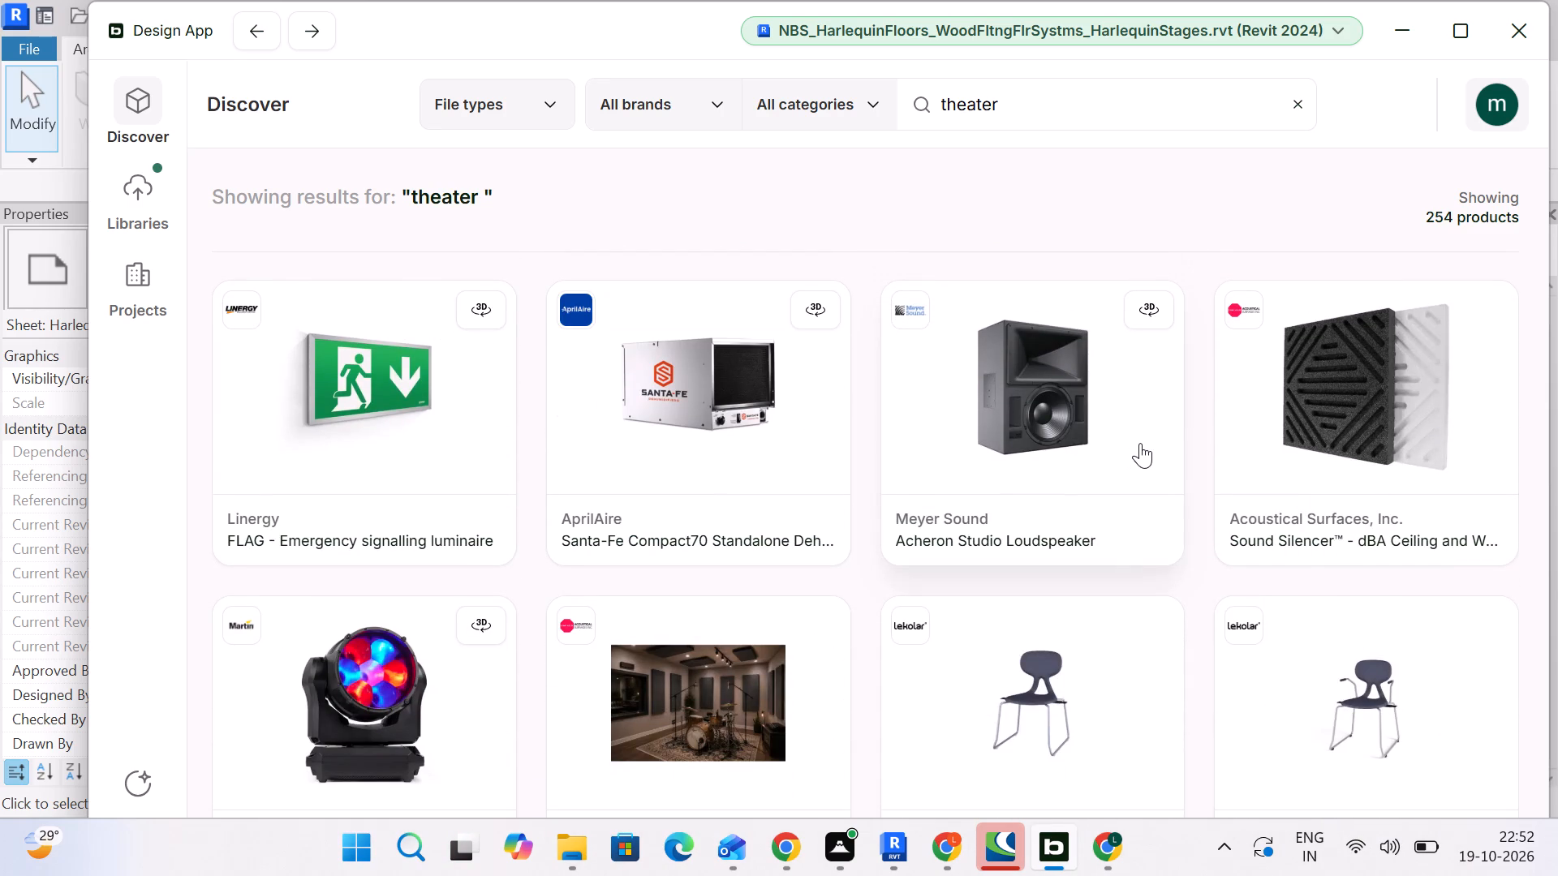
pyautogui.scroll(-4, 1151, 434)
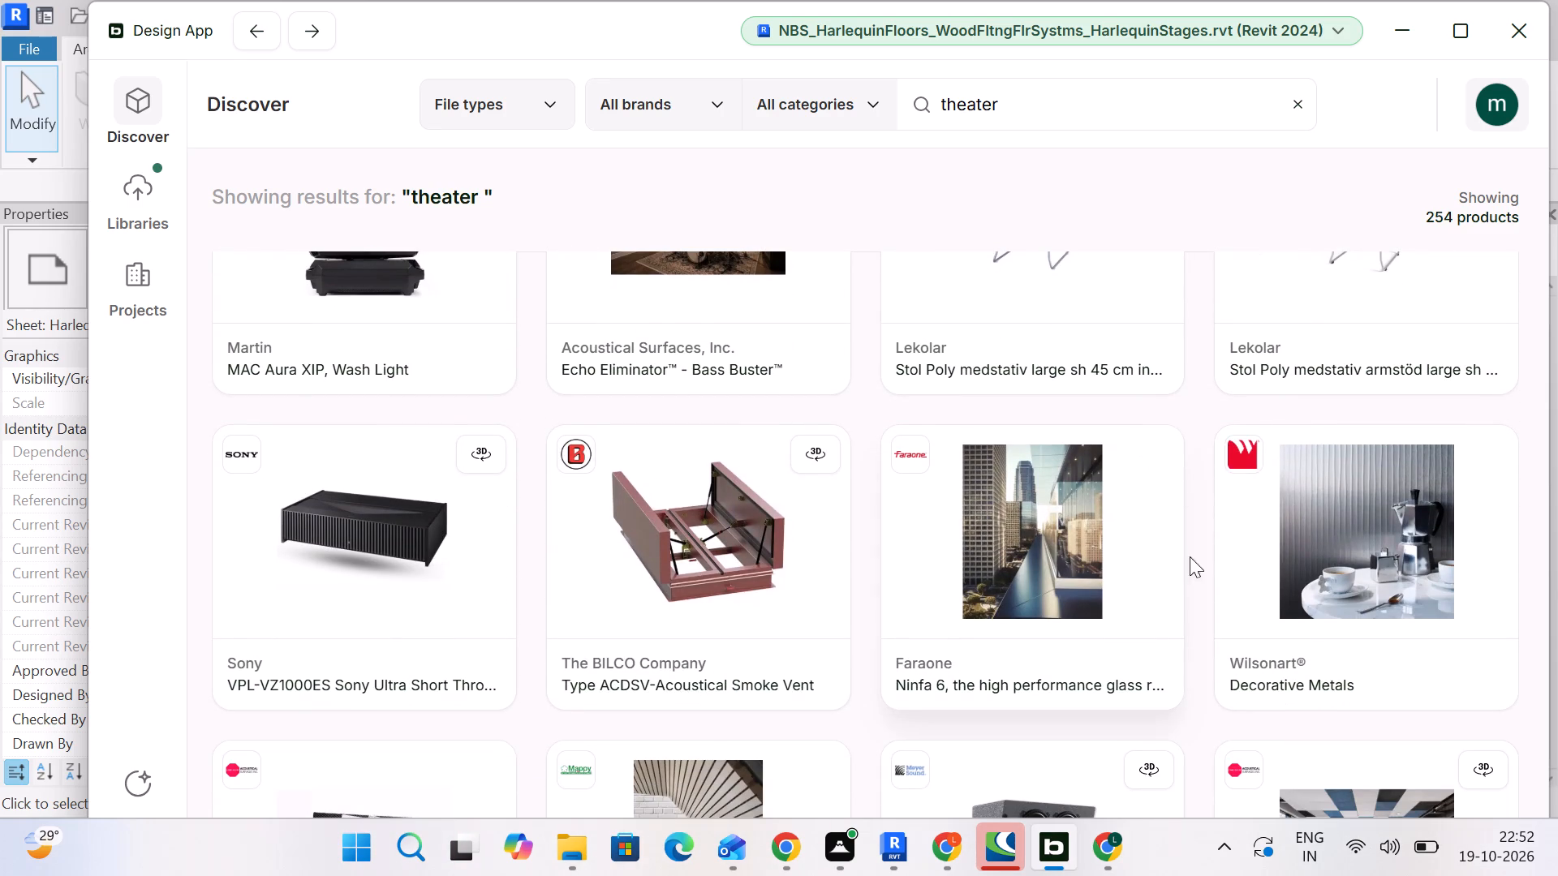
pyautogui.scroll(-2, 1181, 524)
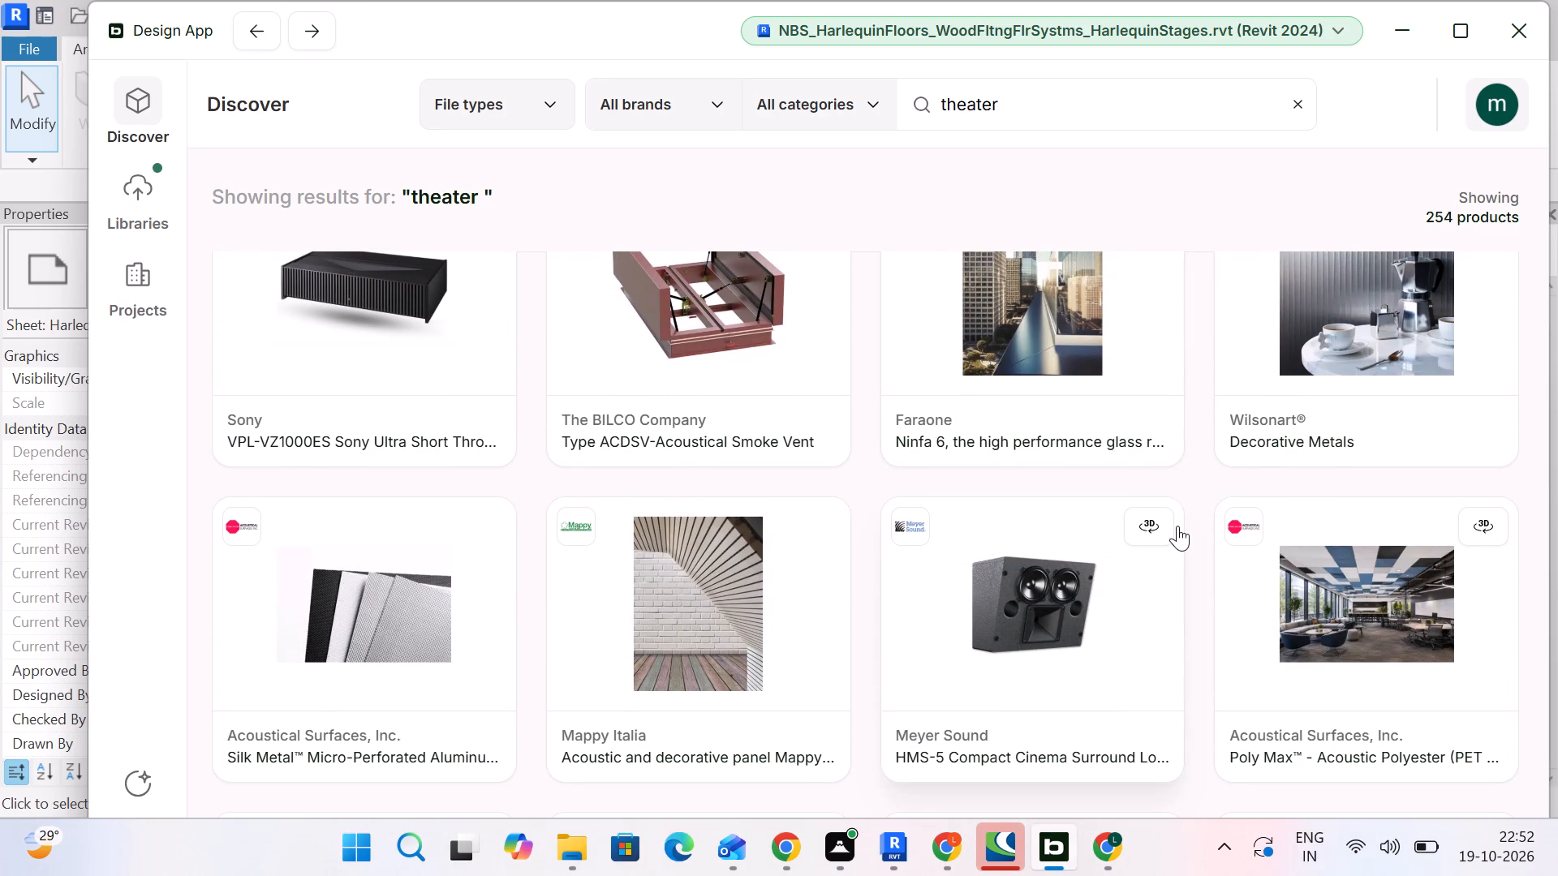
pyautogui.scroll(-4, 1177, 526)
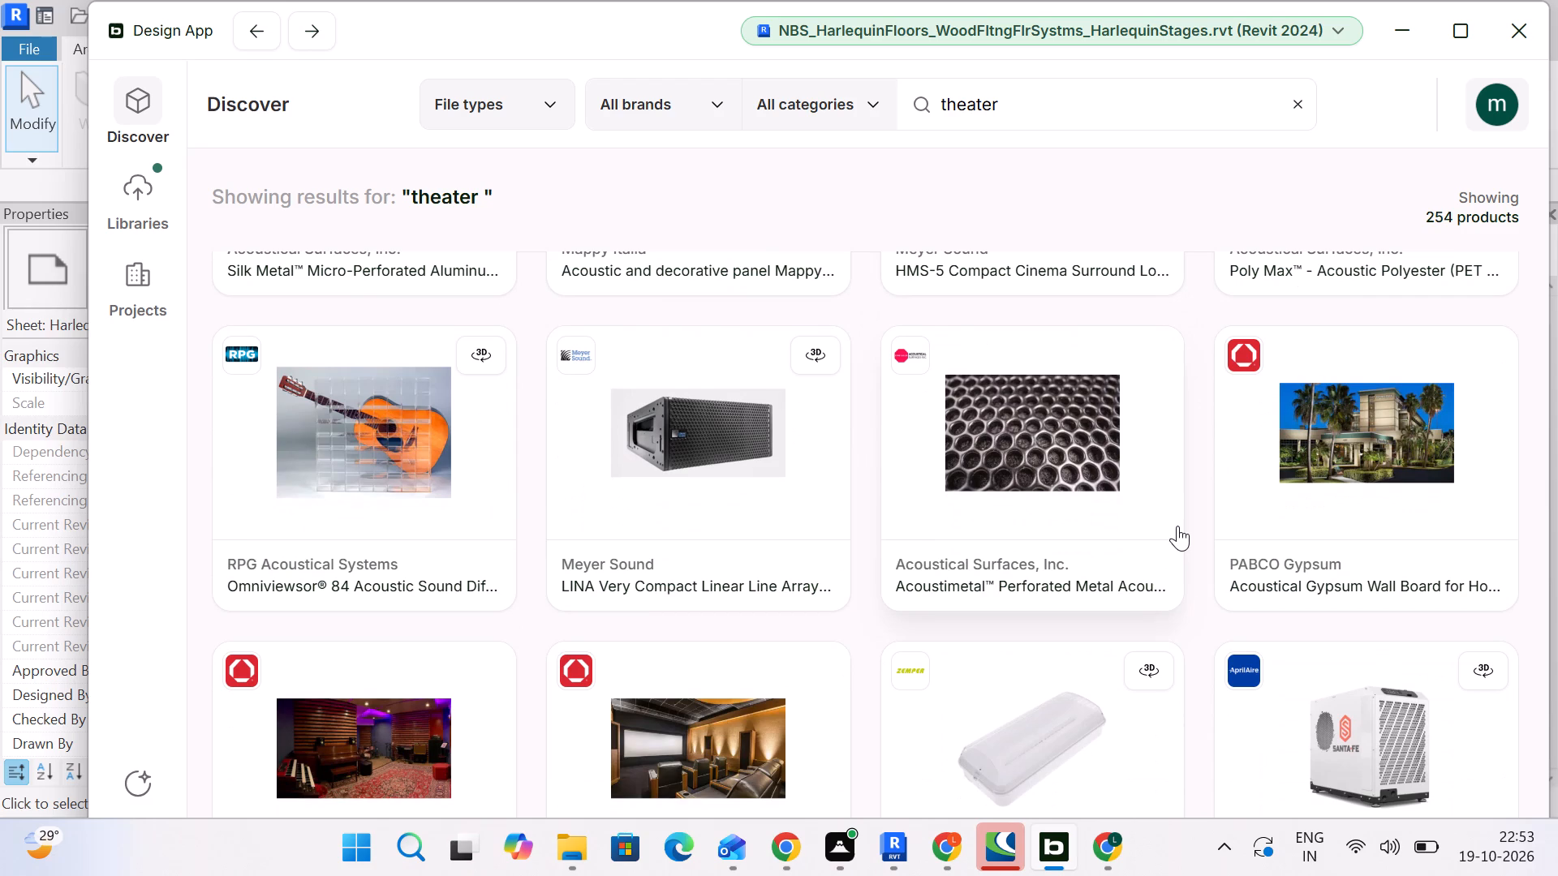
pyautogui.scroll(-2, 1149, 517)
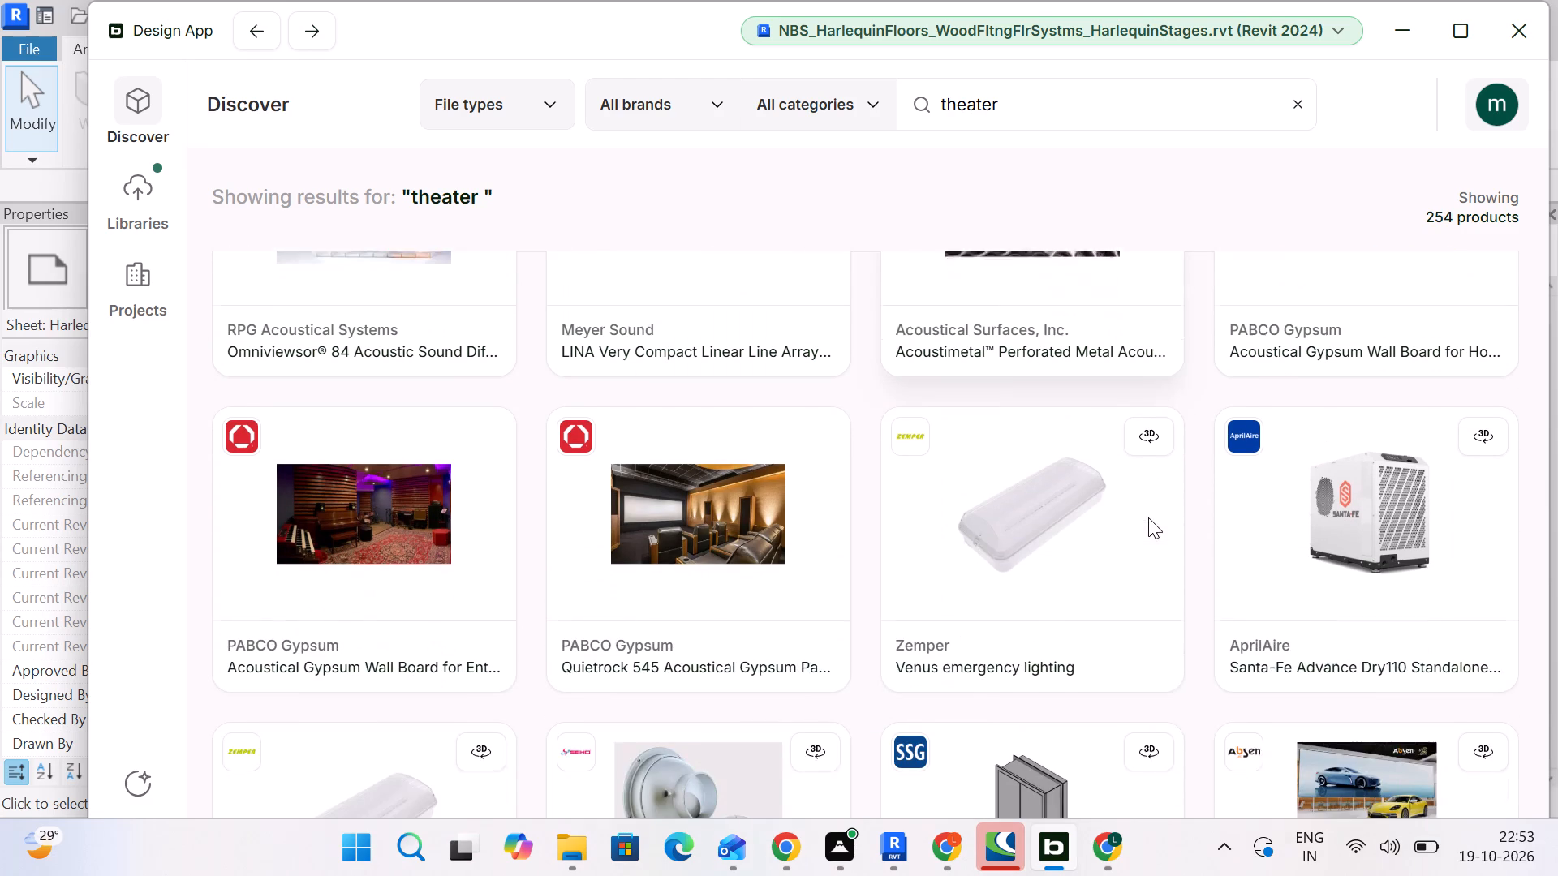
pyautogui.scroll(-2, 1148, 513)
pyautogui.scroll(14, 1148, 521)
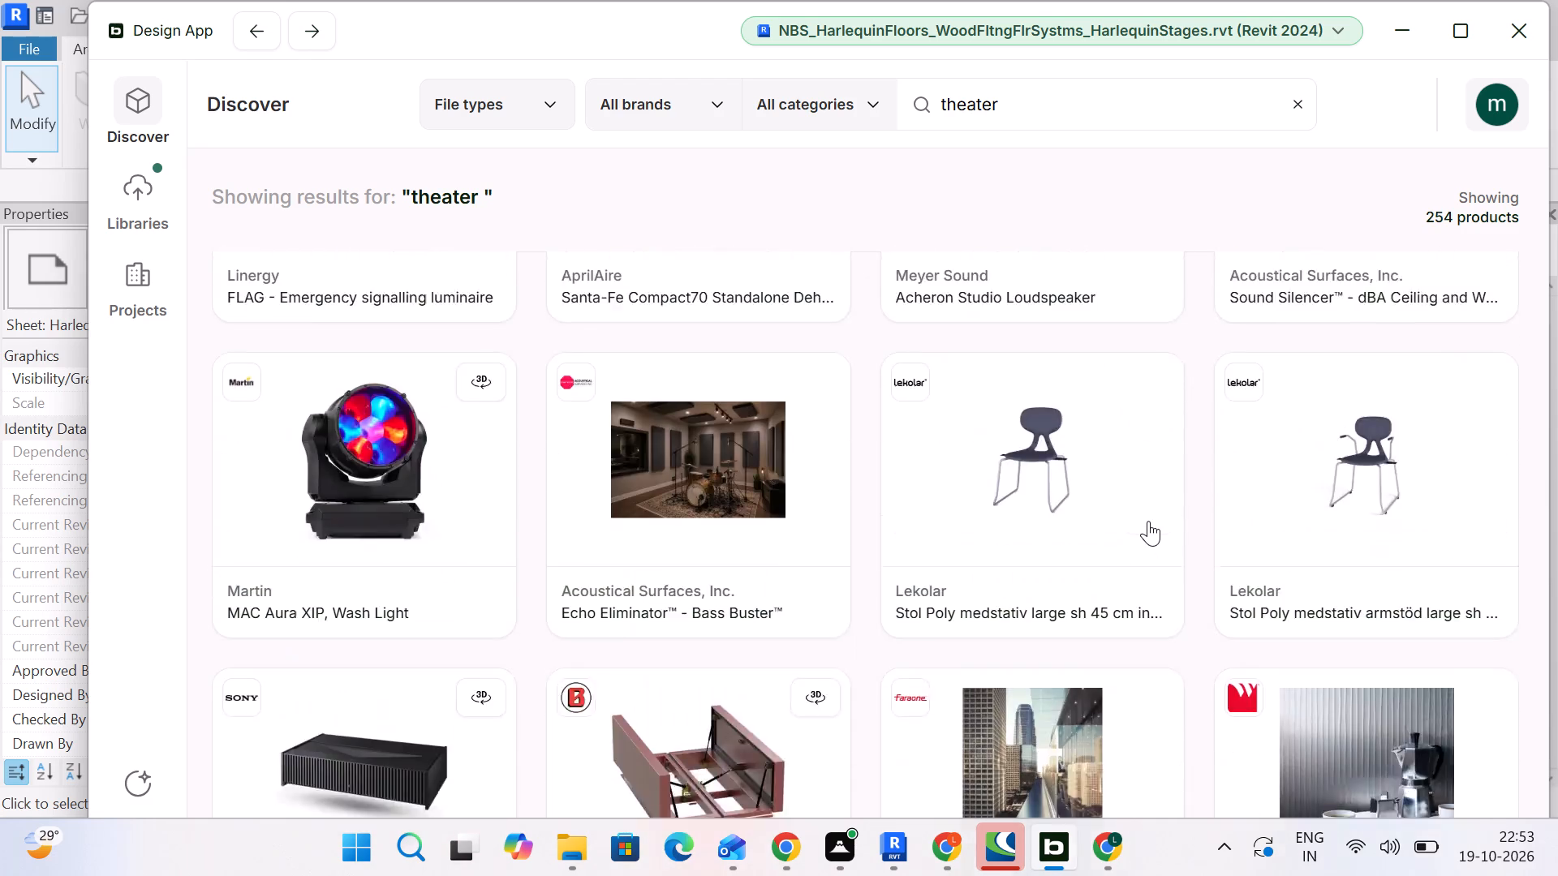
pyautogui.scroll(4, 1148, 521)
# Change the product search from theater to "door" and look through the door models for suitable theater doors.
pyautogui.click(1022, 97)
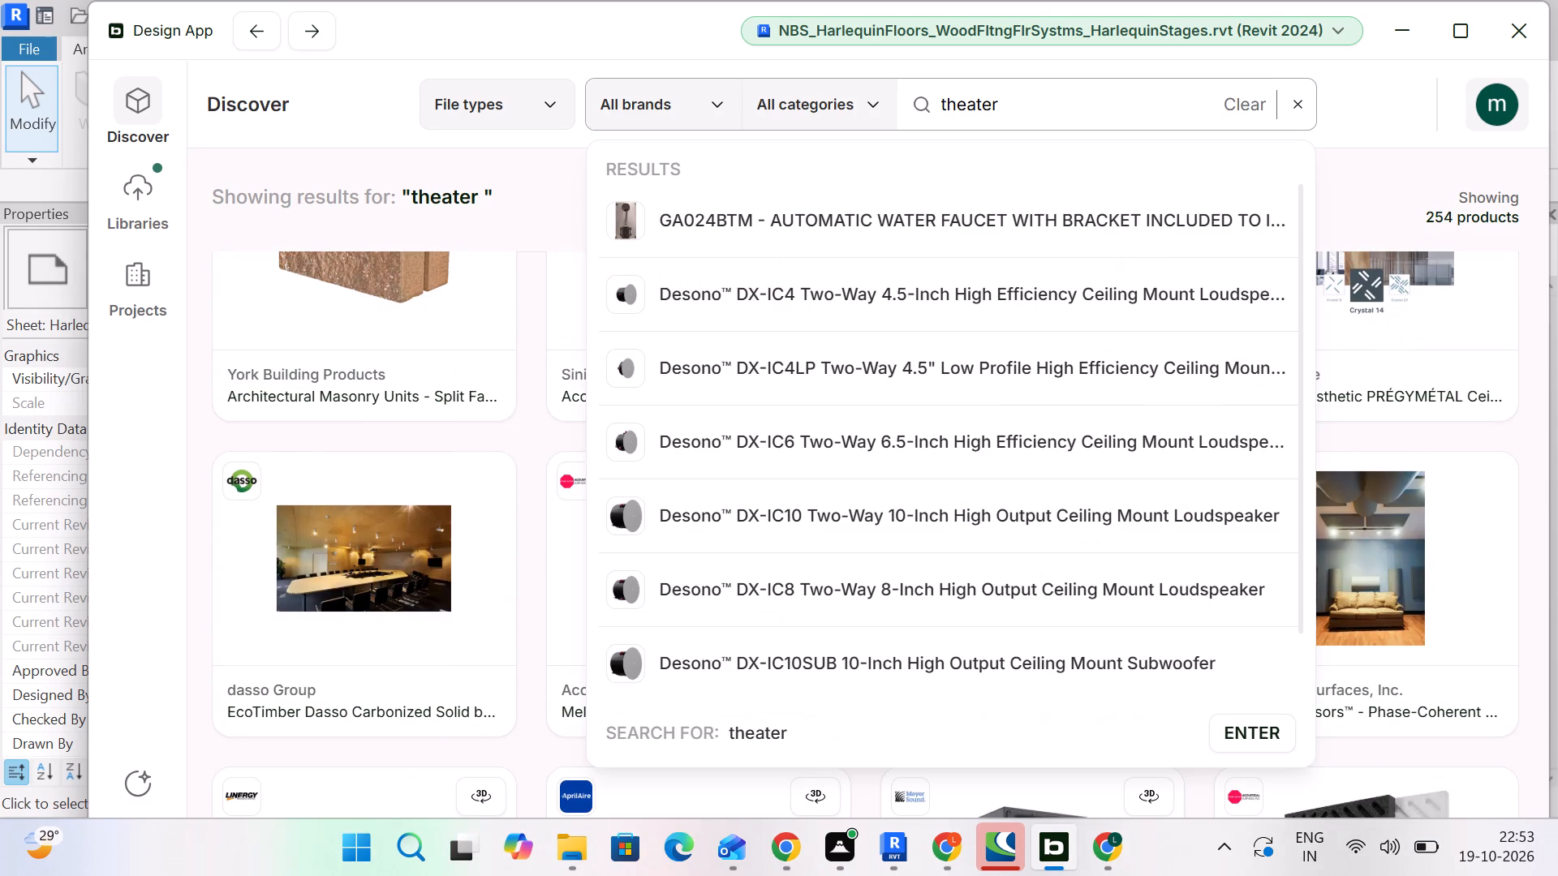
pyautogui.moveTo(1021, 101); pyautogui.dragTo(799, 122)
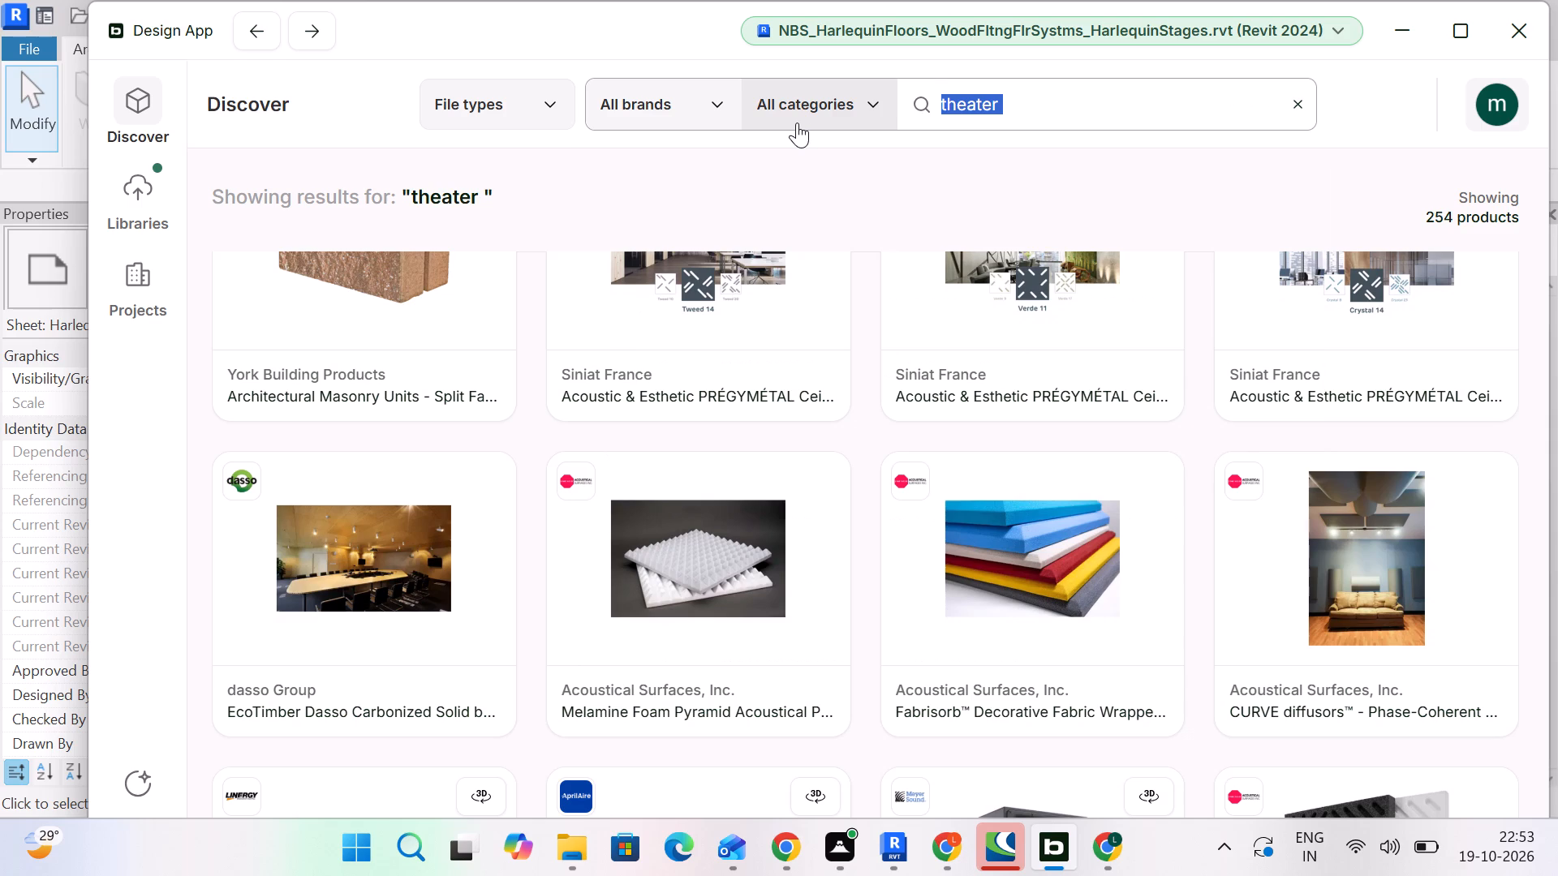
pyautogui.write('door')
pyautogui.press('Return')
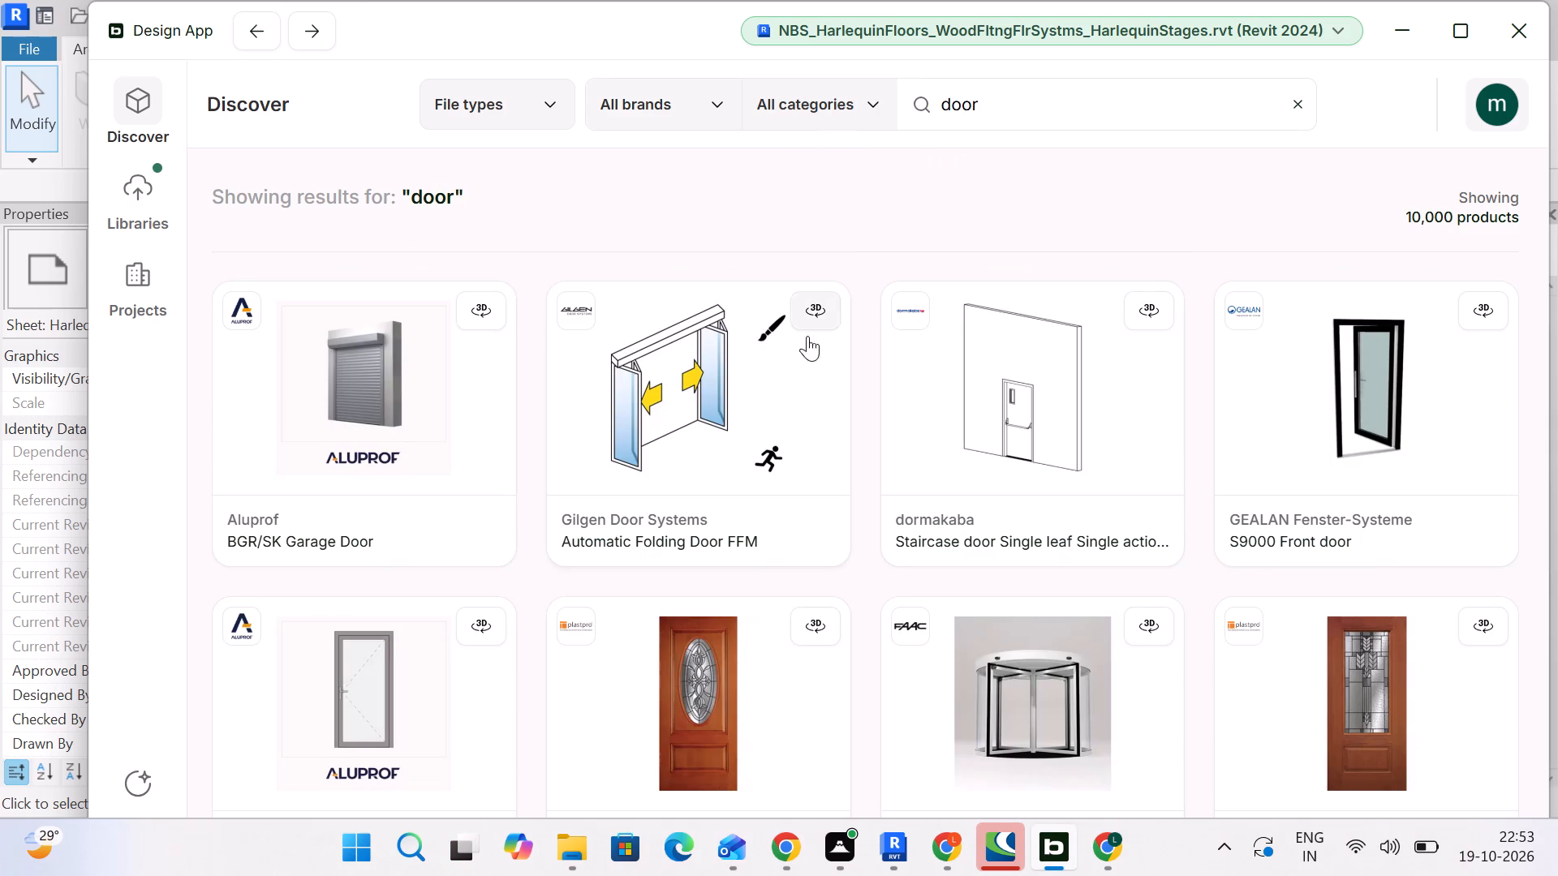
pyautogui.scroll(-8, 717, 396)
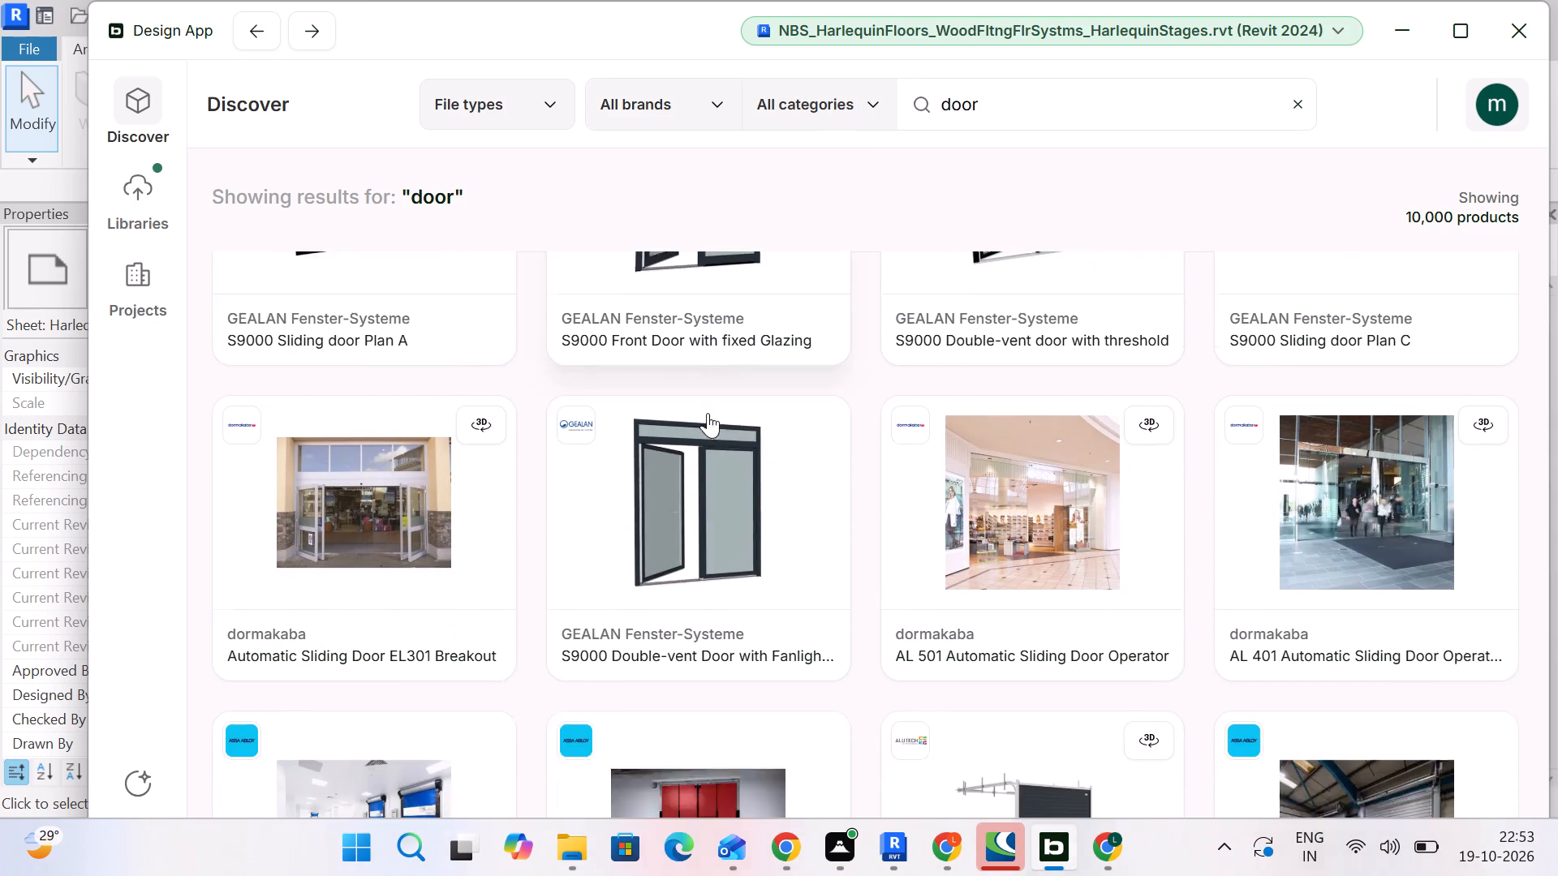
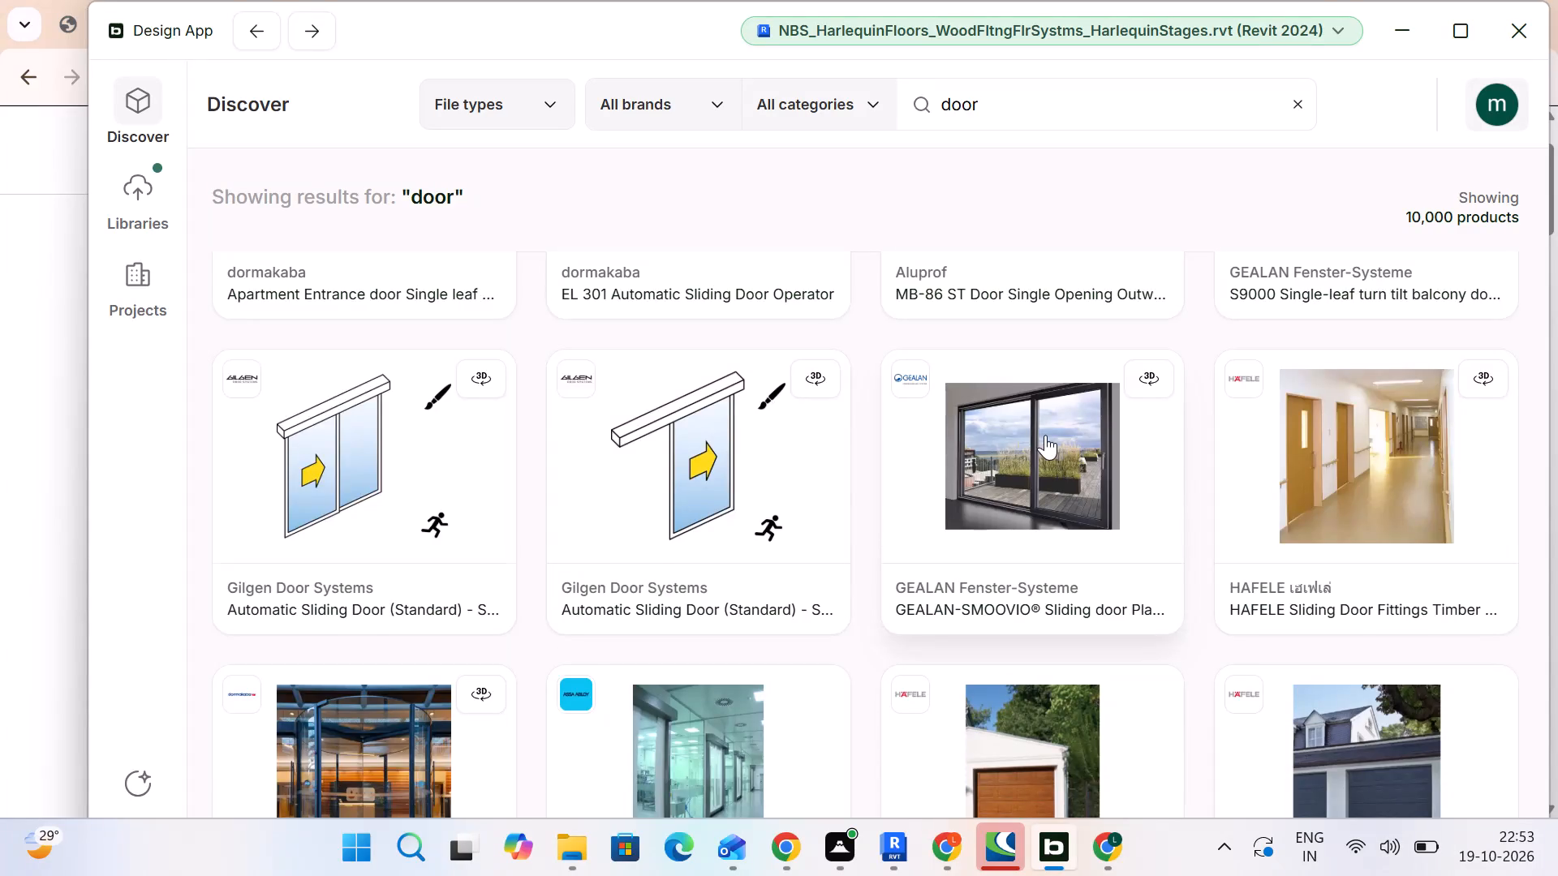
# Look further through the "door" results, including the sliding, high-speed and pivot panel models, for suitable theater doors.
pyautogui.scroll(-3, 1045, 435)
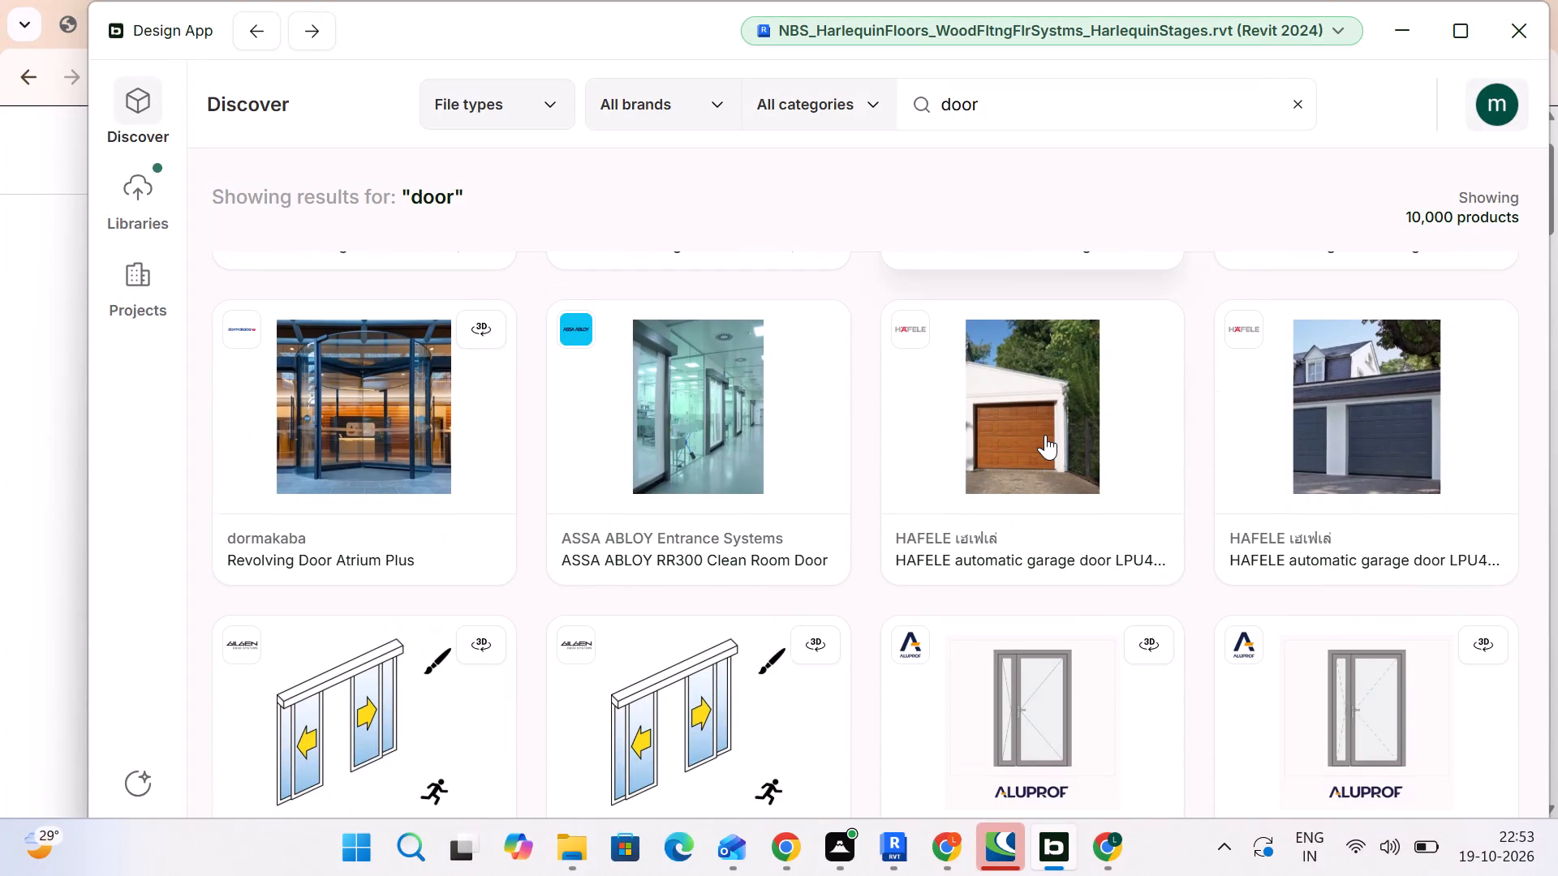
pyautogui.scroll(-4, 1045, 435)
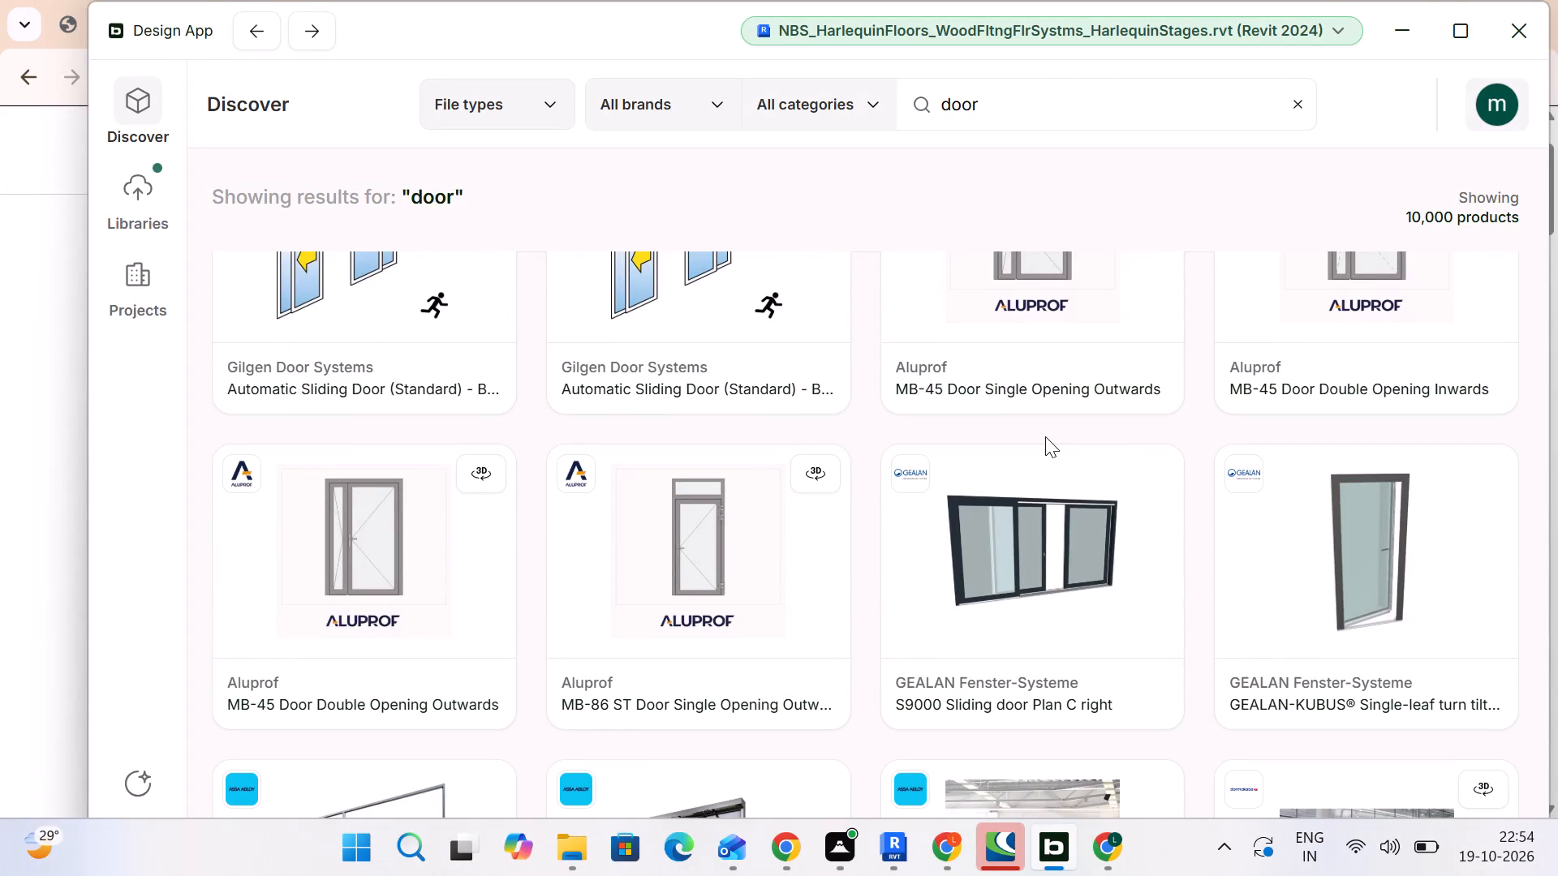
pyautogui.scroll(-10, 1045, 436)
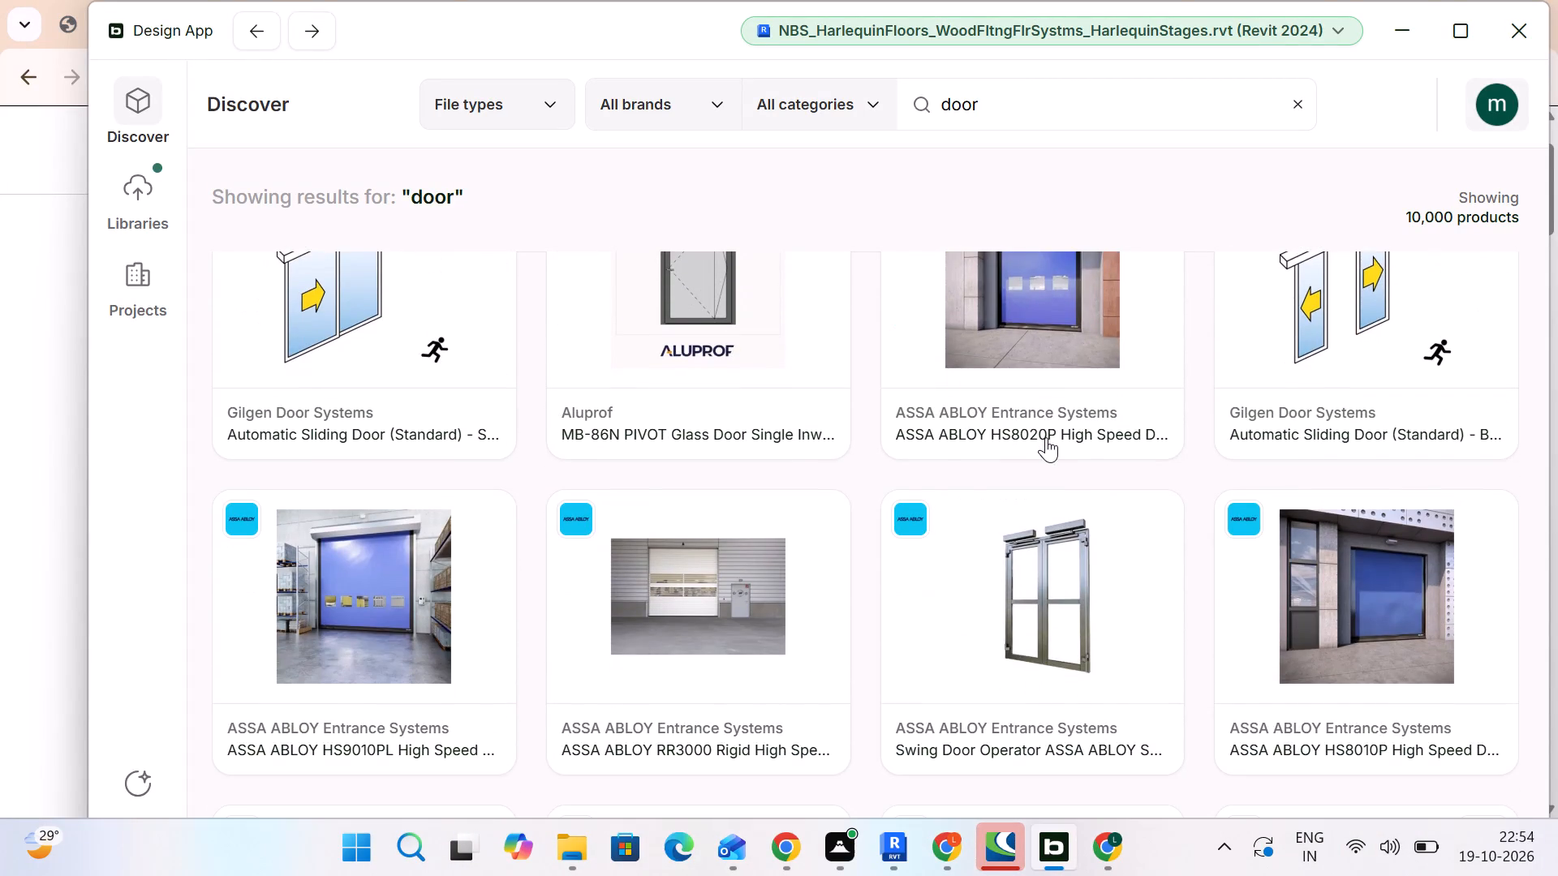
pyautogui.scroll(-5, 1046, 437)
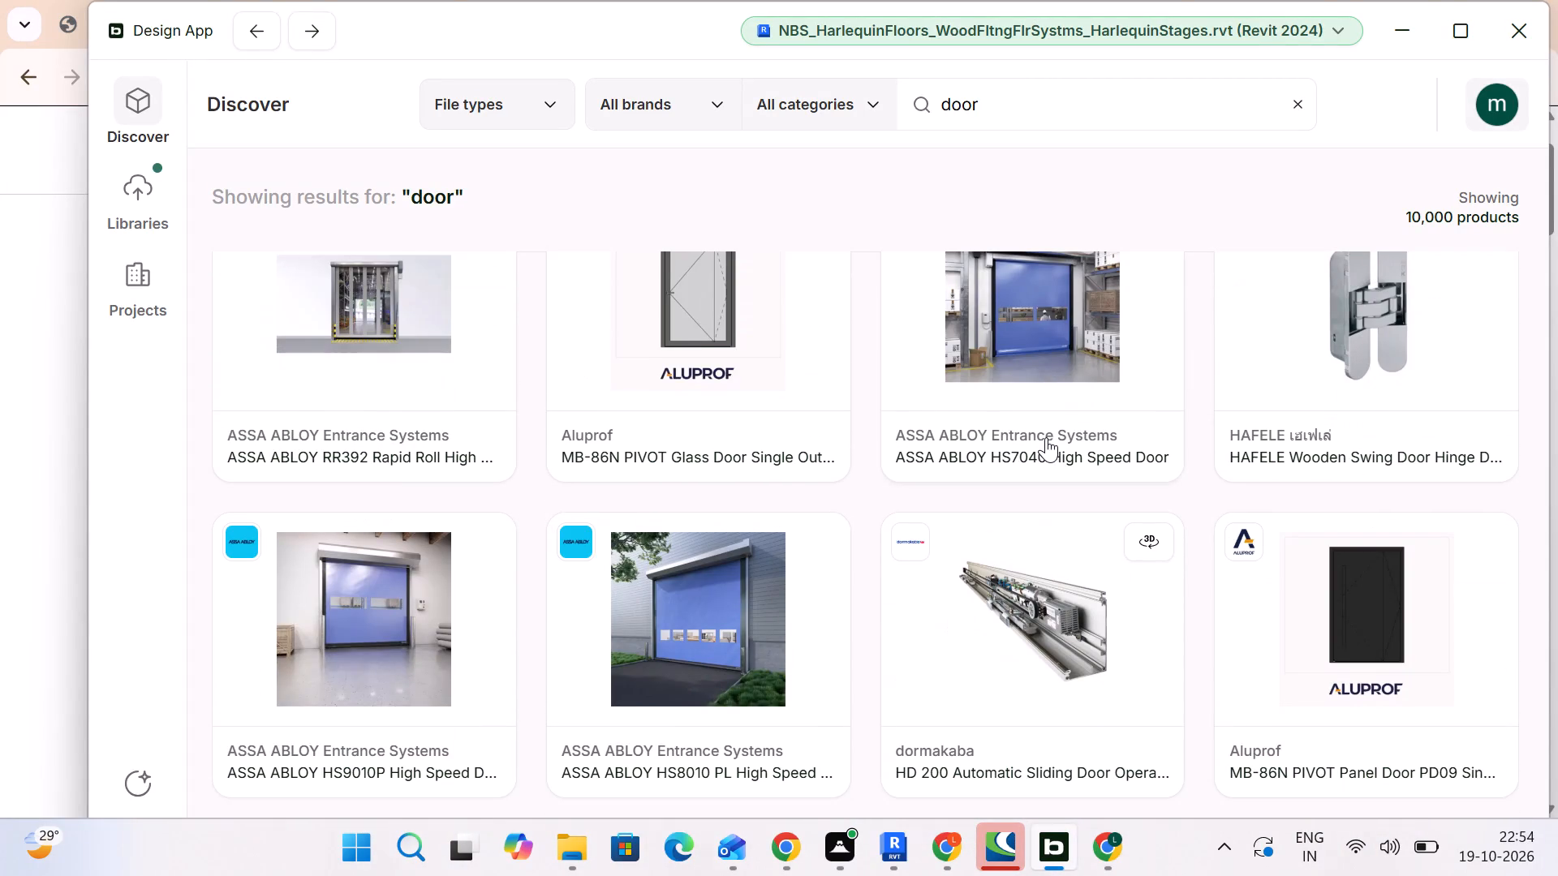
pyautogui.scroll(-3, 1046, 437)
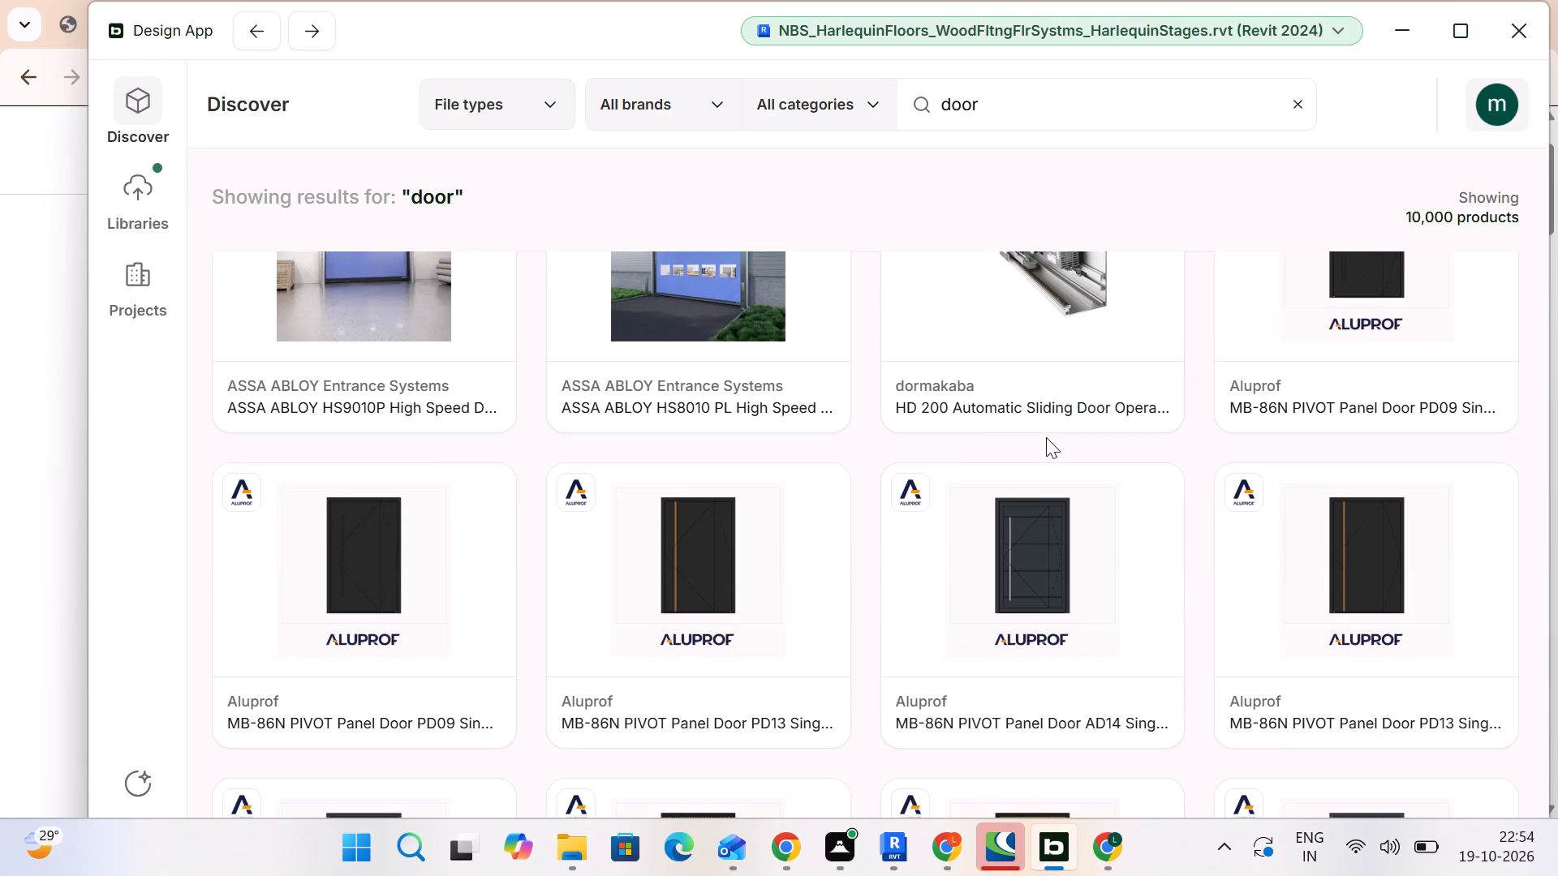
pyautogui.scroll(-2, 1046, 437)
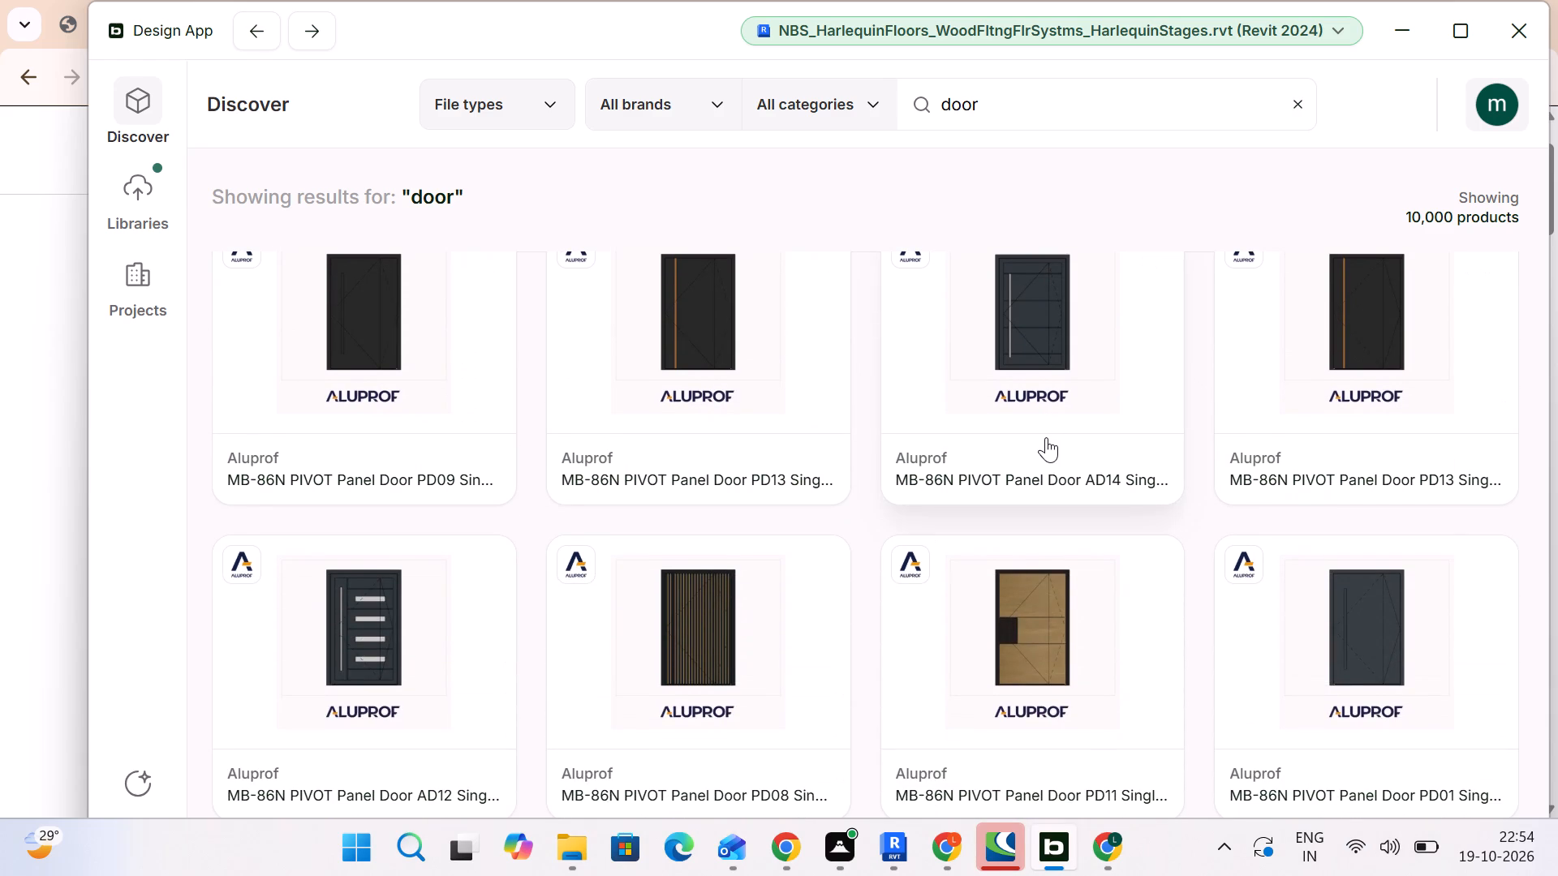
pyautogui.scroll(-6, 1046, 437)
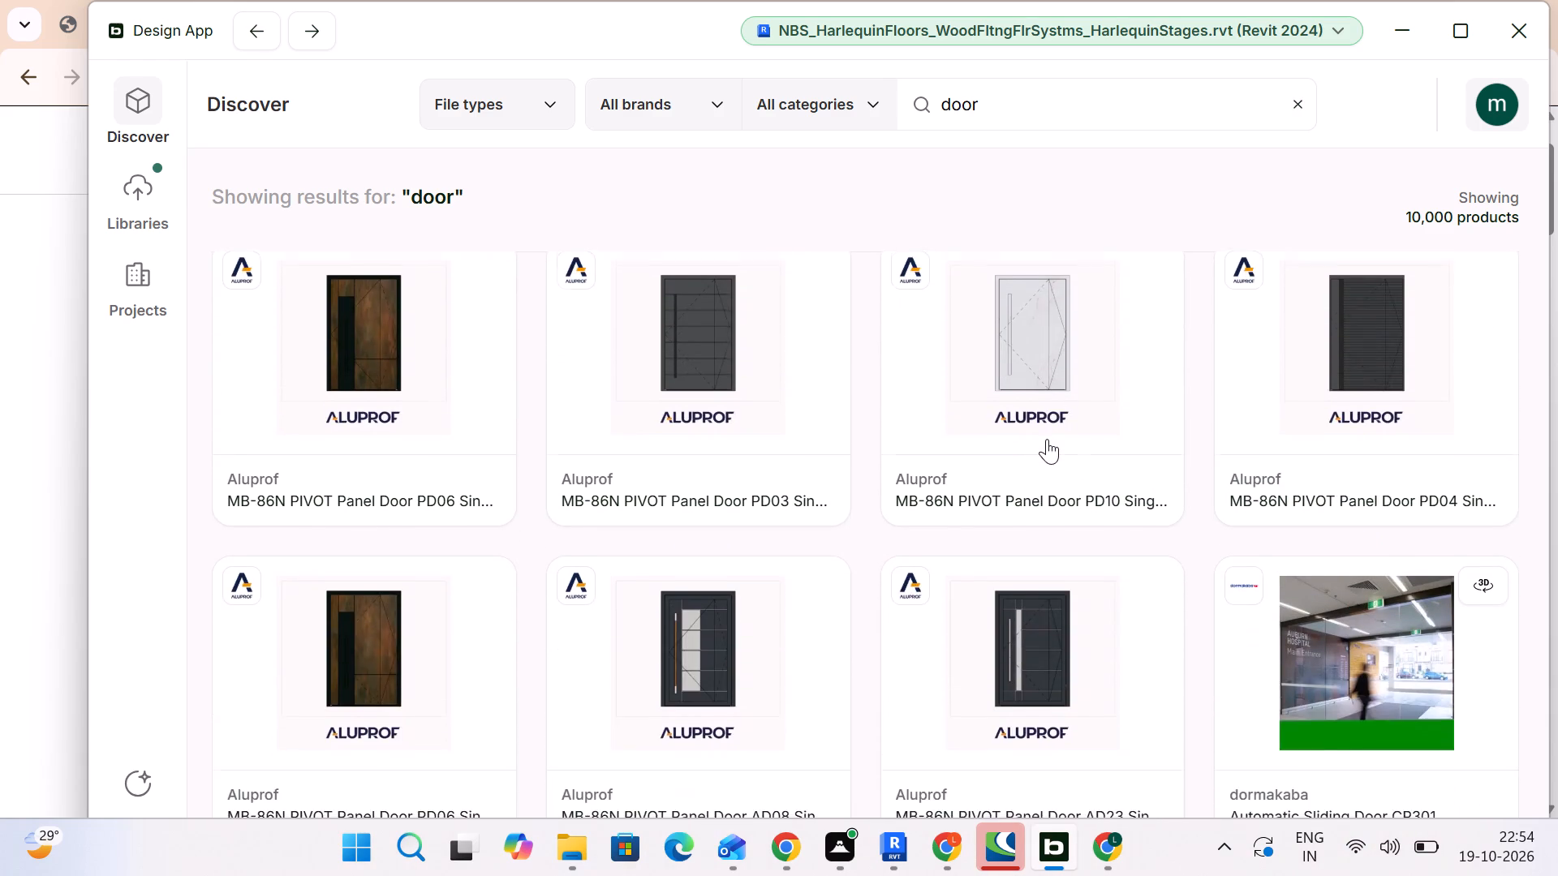
pyautogui.scroll(-2, 1047, 439)
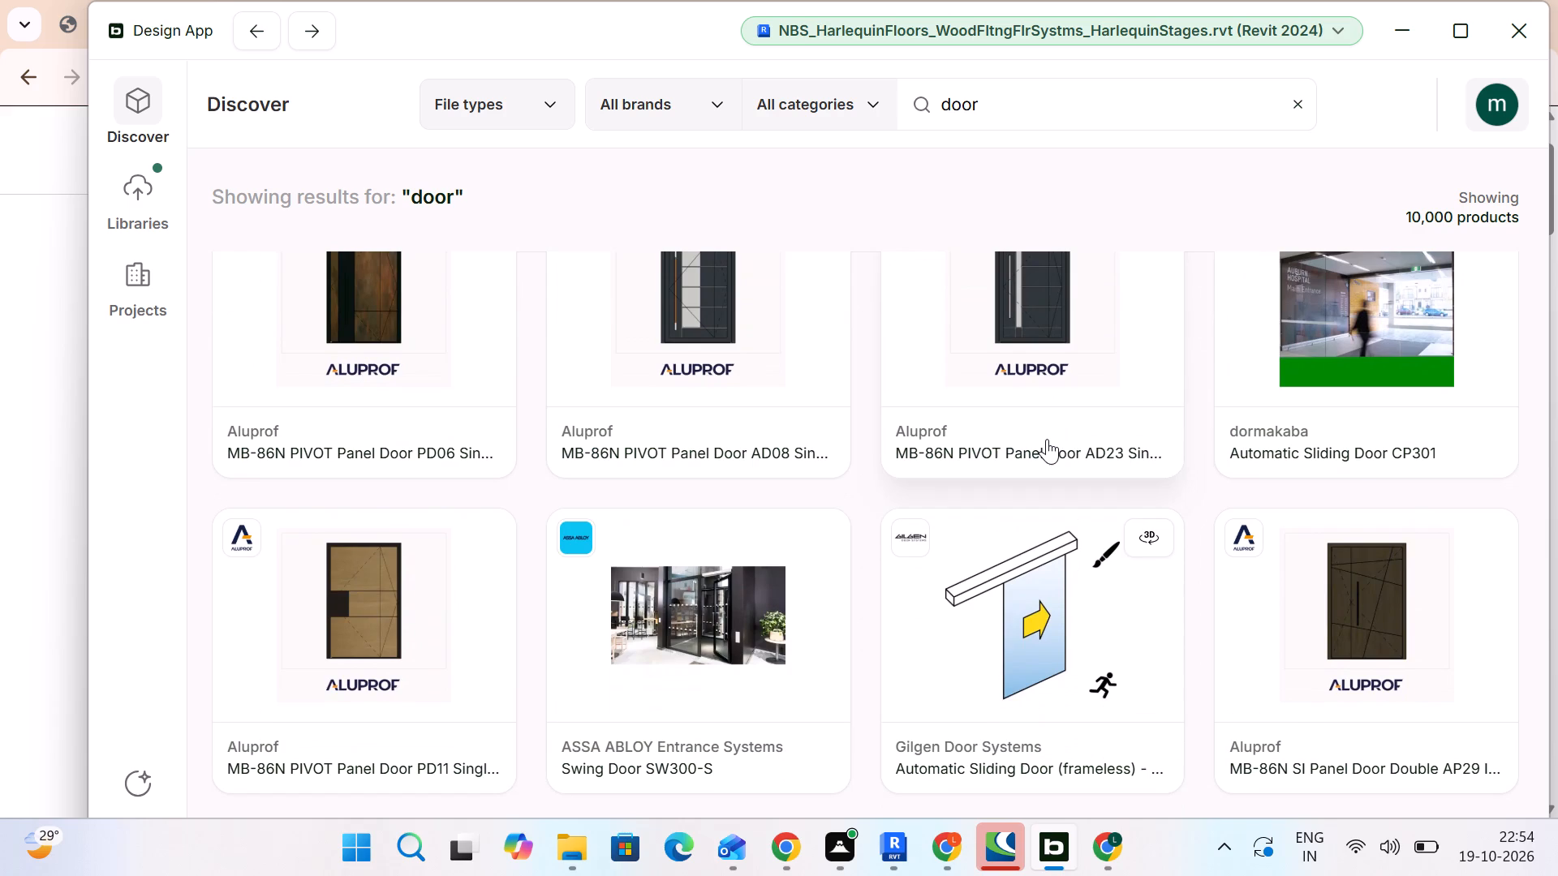
pyautogui.scroll(-4, 1047, 439)
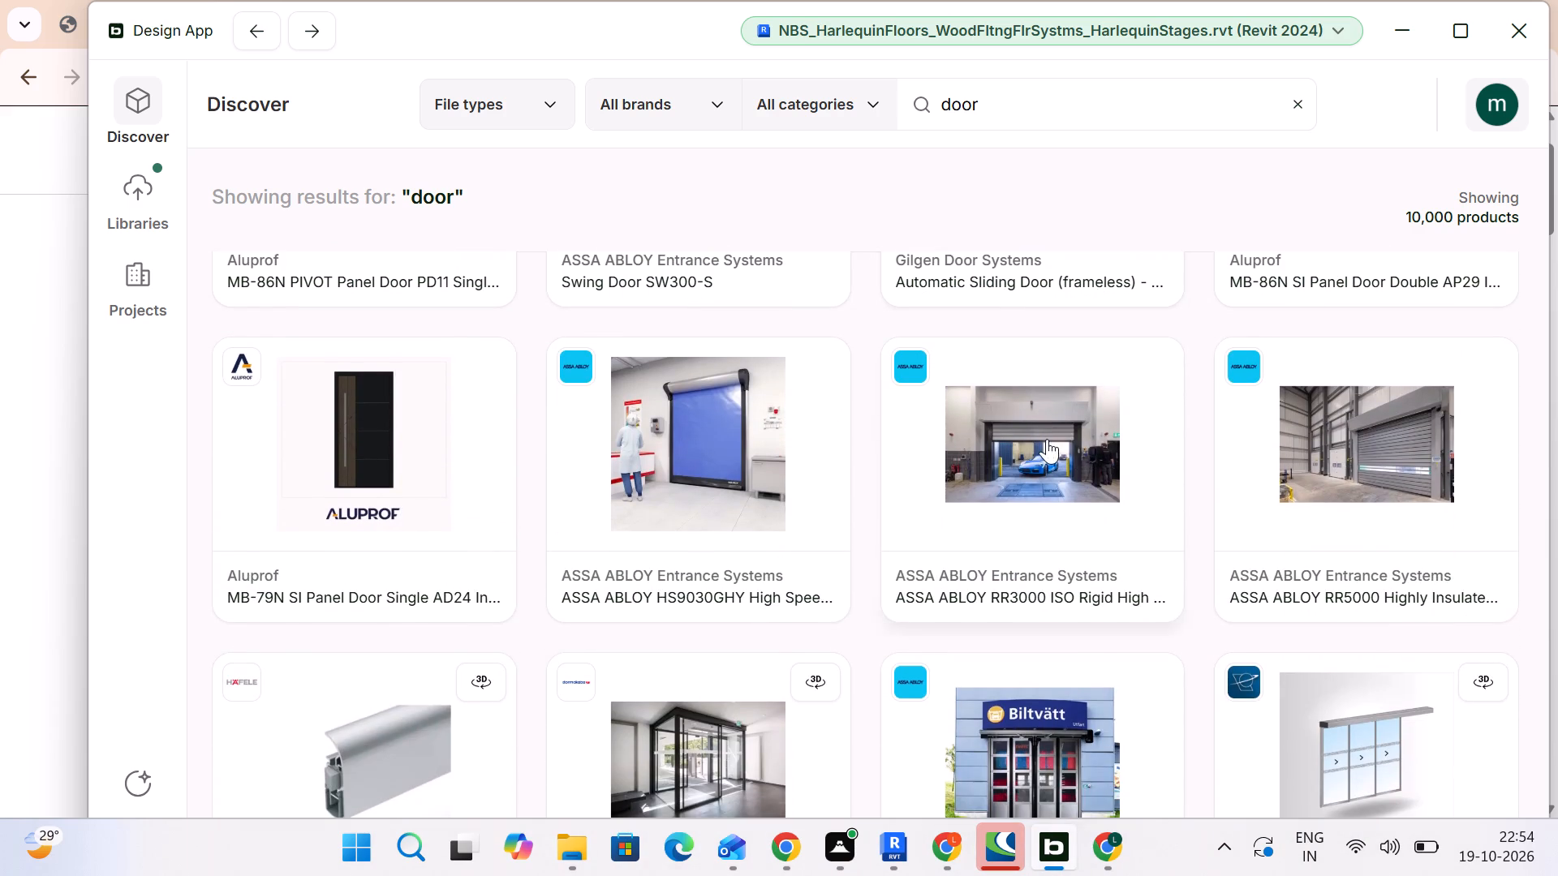
pyautogui.scroll(-6, 1047, 439)
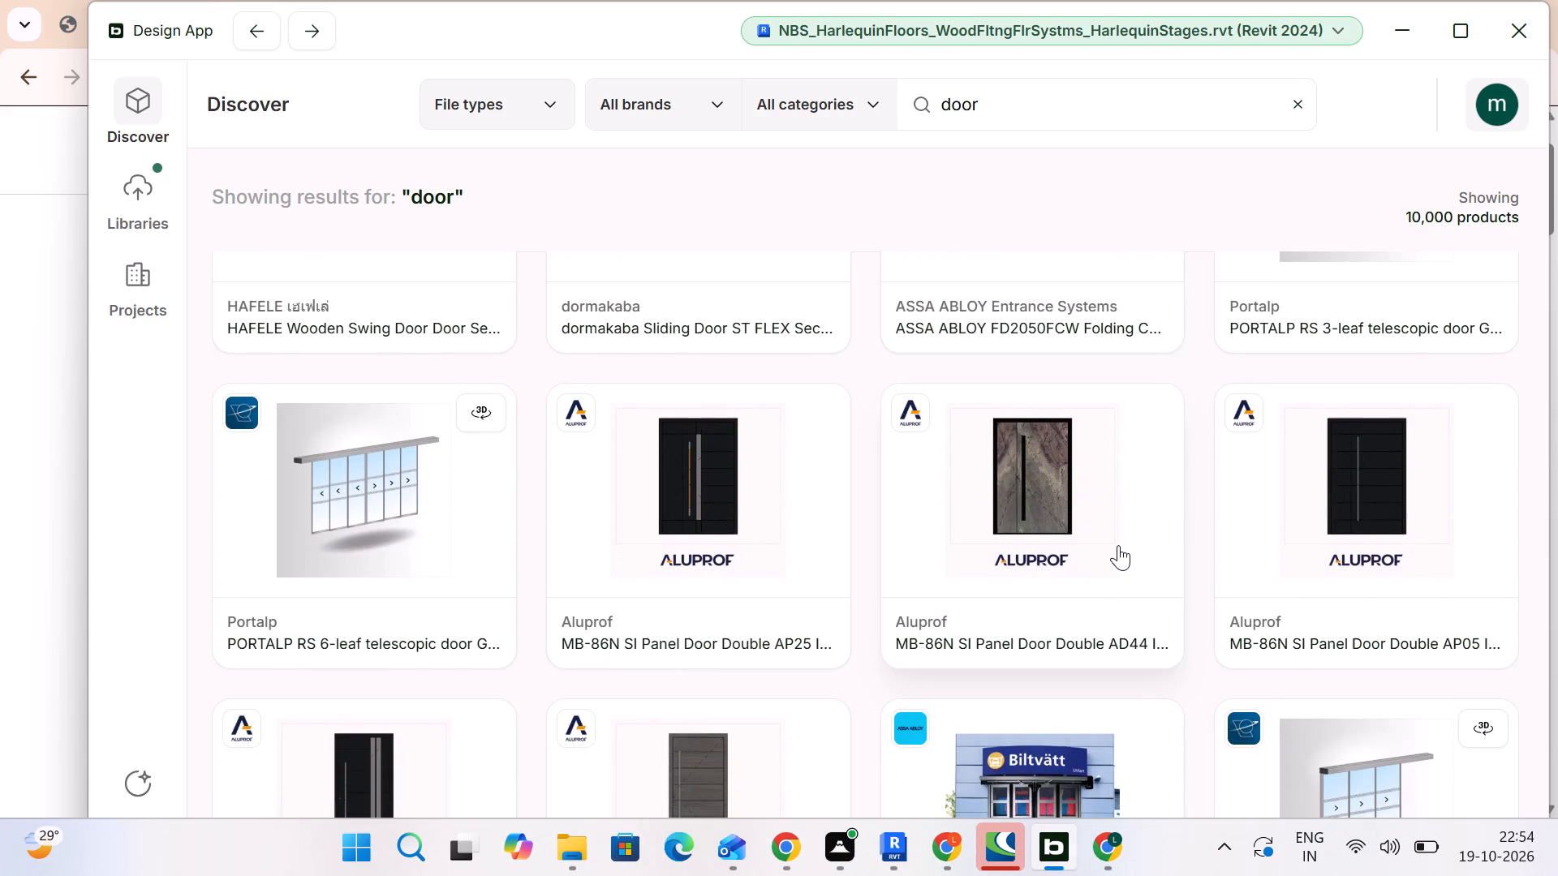
pyautogui.scroll(-4, 1117, 543)
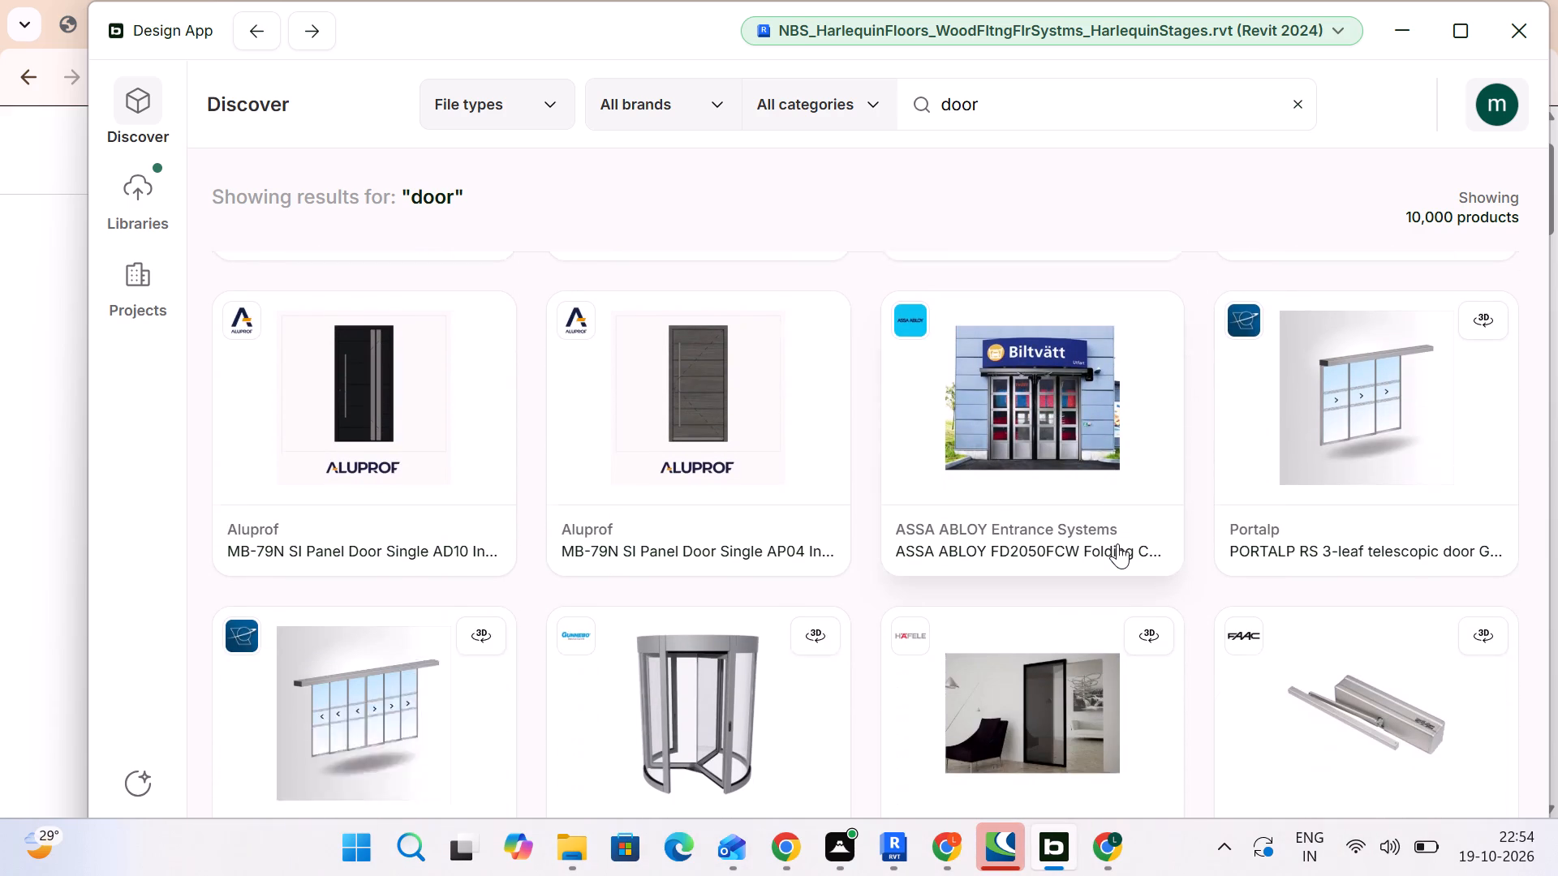
pyautogui.scroll(15, 1117, 517)
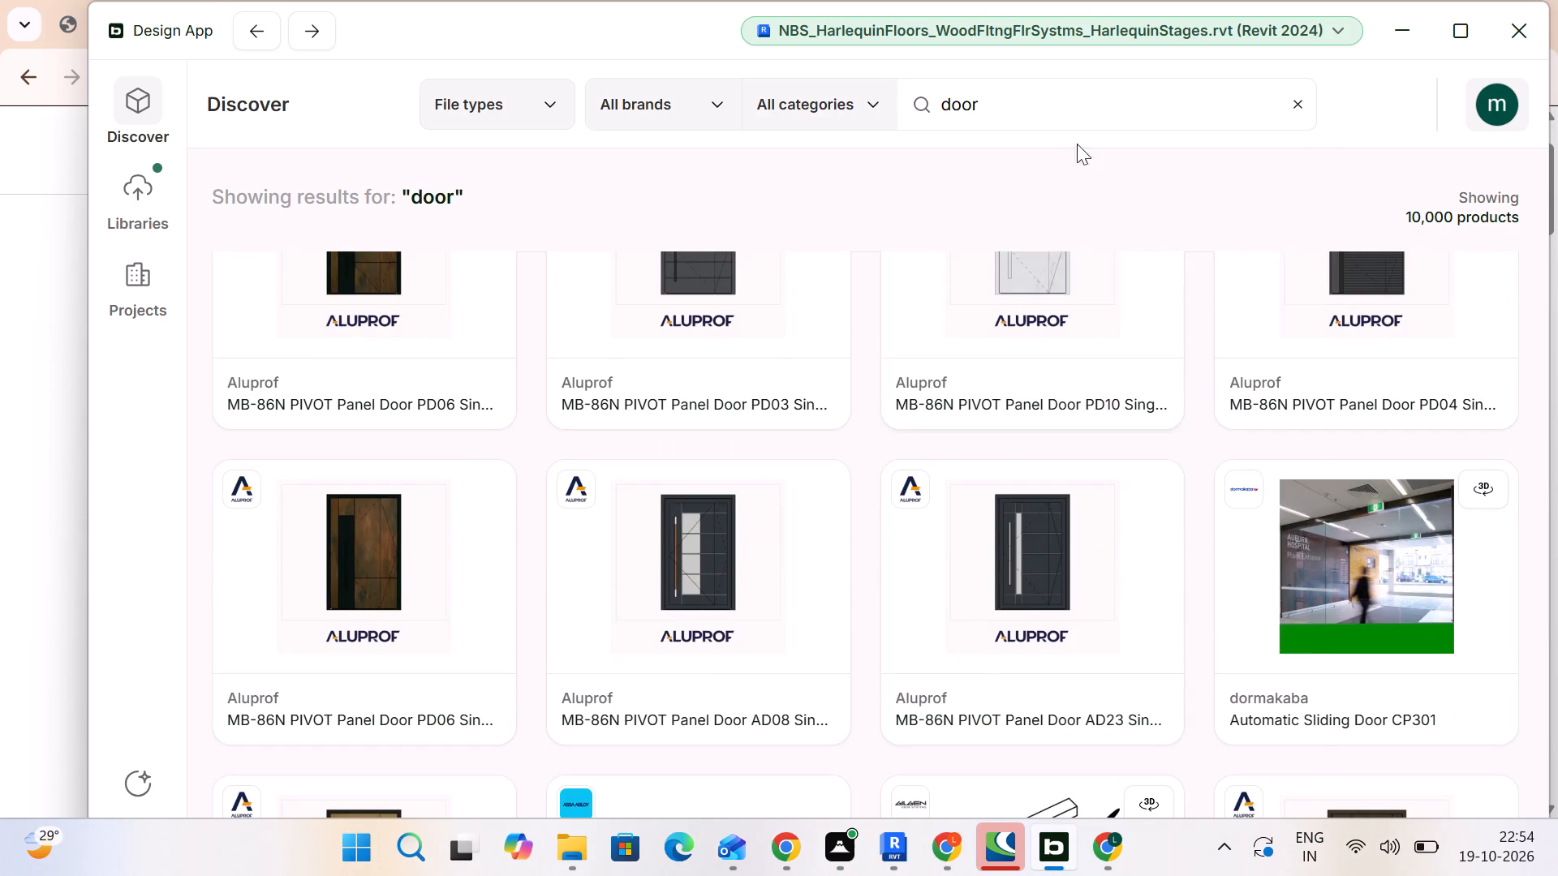
# Change the product search to "lather door" and look through its results for suitable theater doors.
pyautogui.click(1075, 92)
pyautogui.click(941, 109)
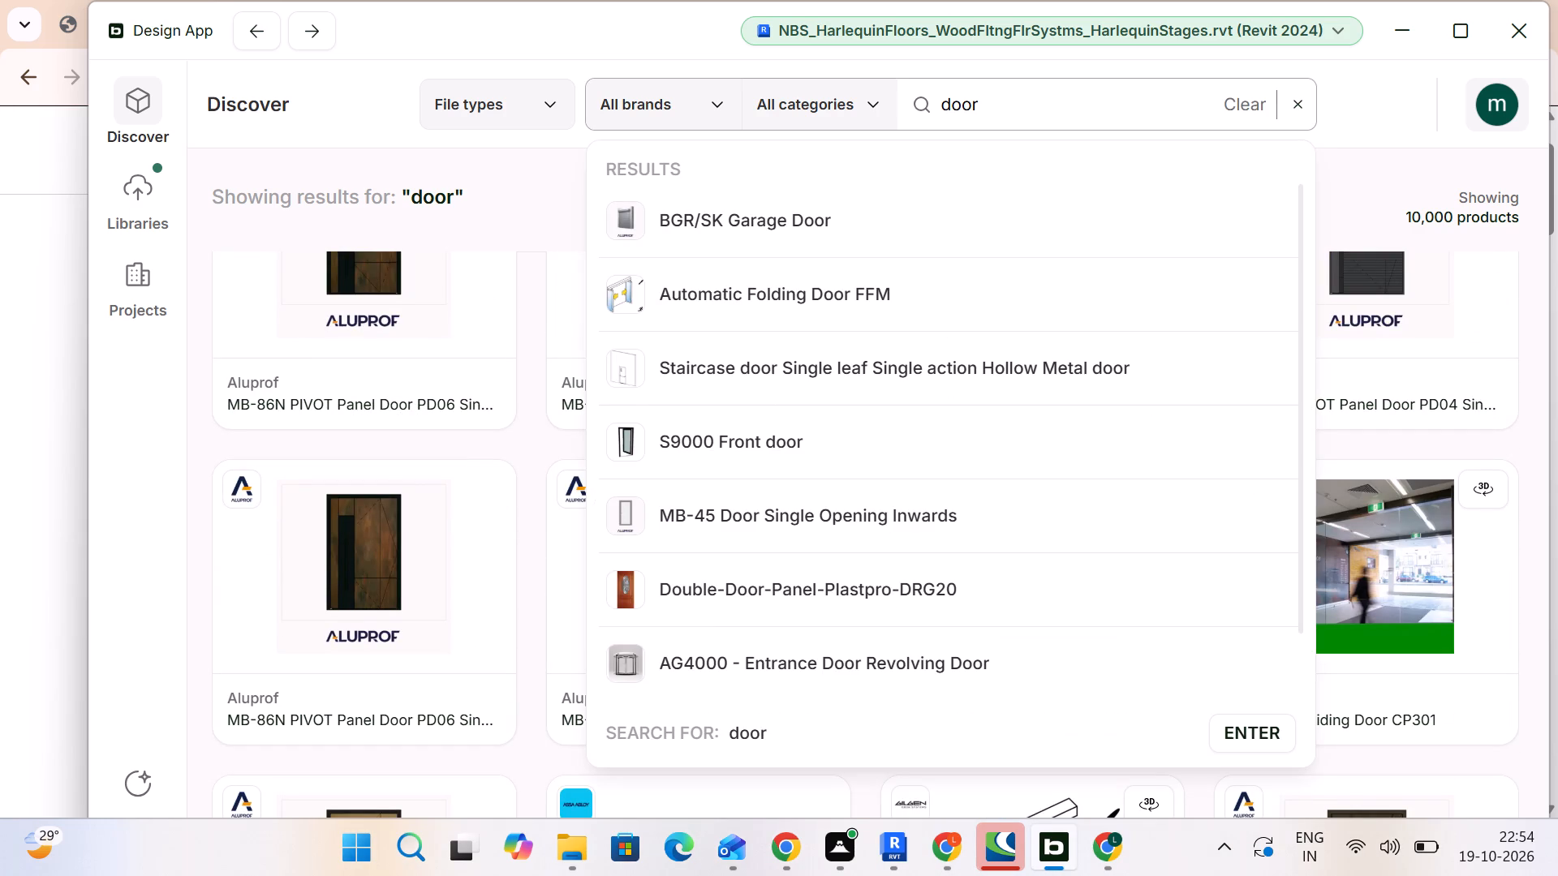
pyautogui.press('l')
pyautogui.write('ather')
pyautogui.press('space')
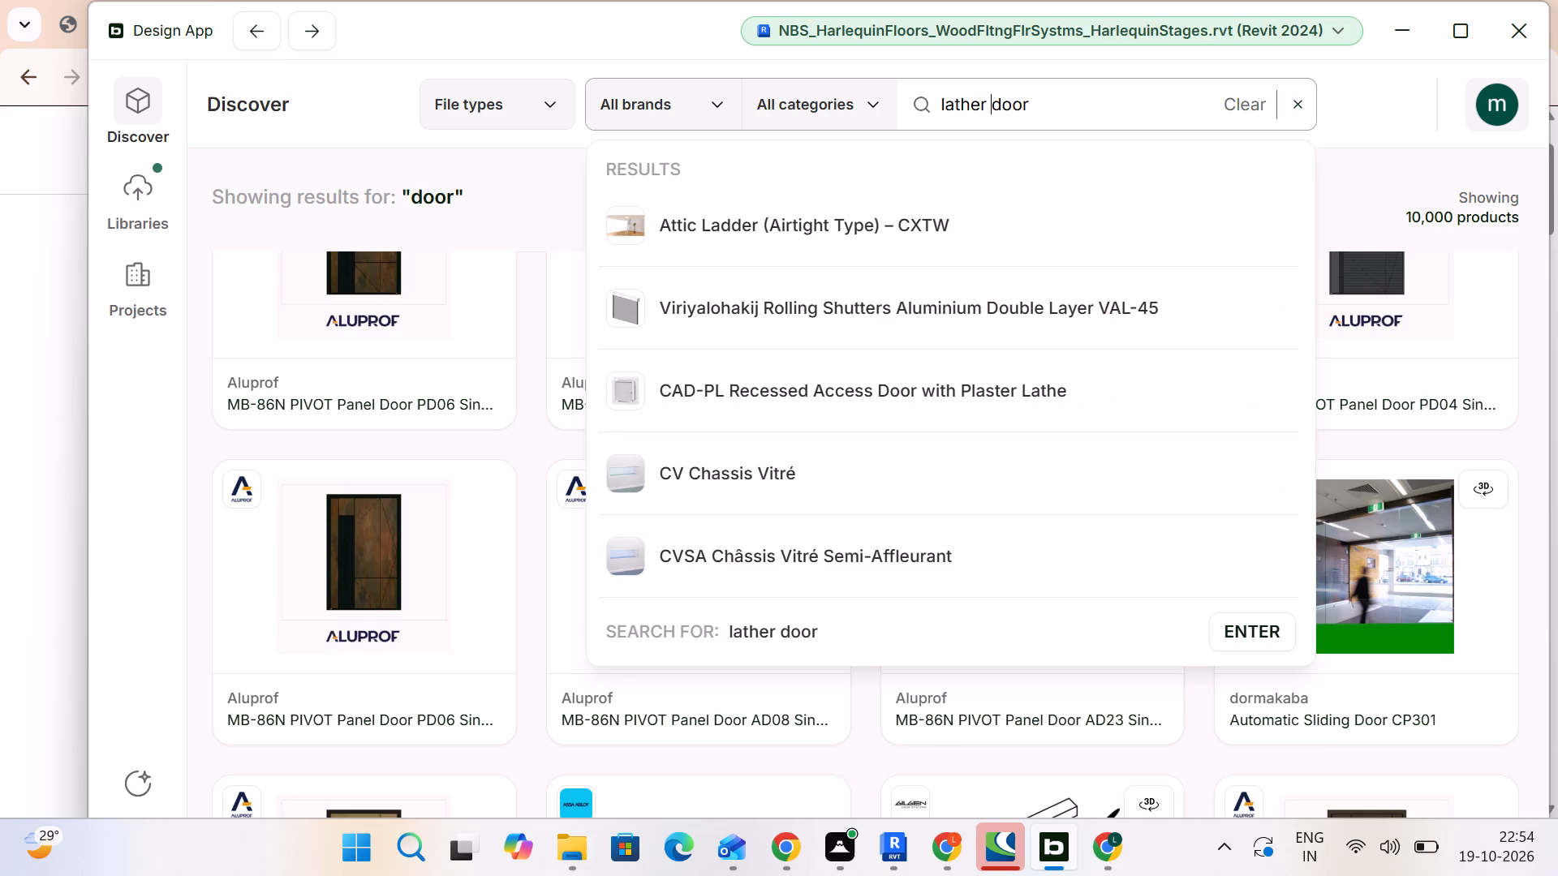
pyautogui.press('Return')
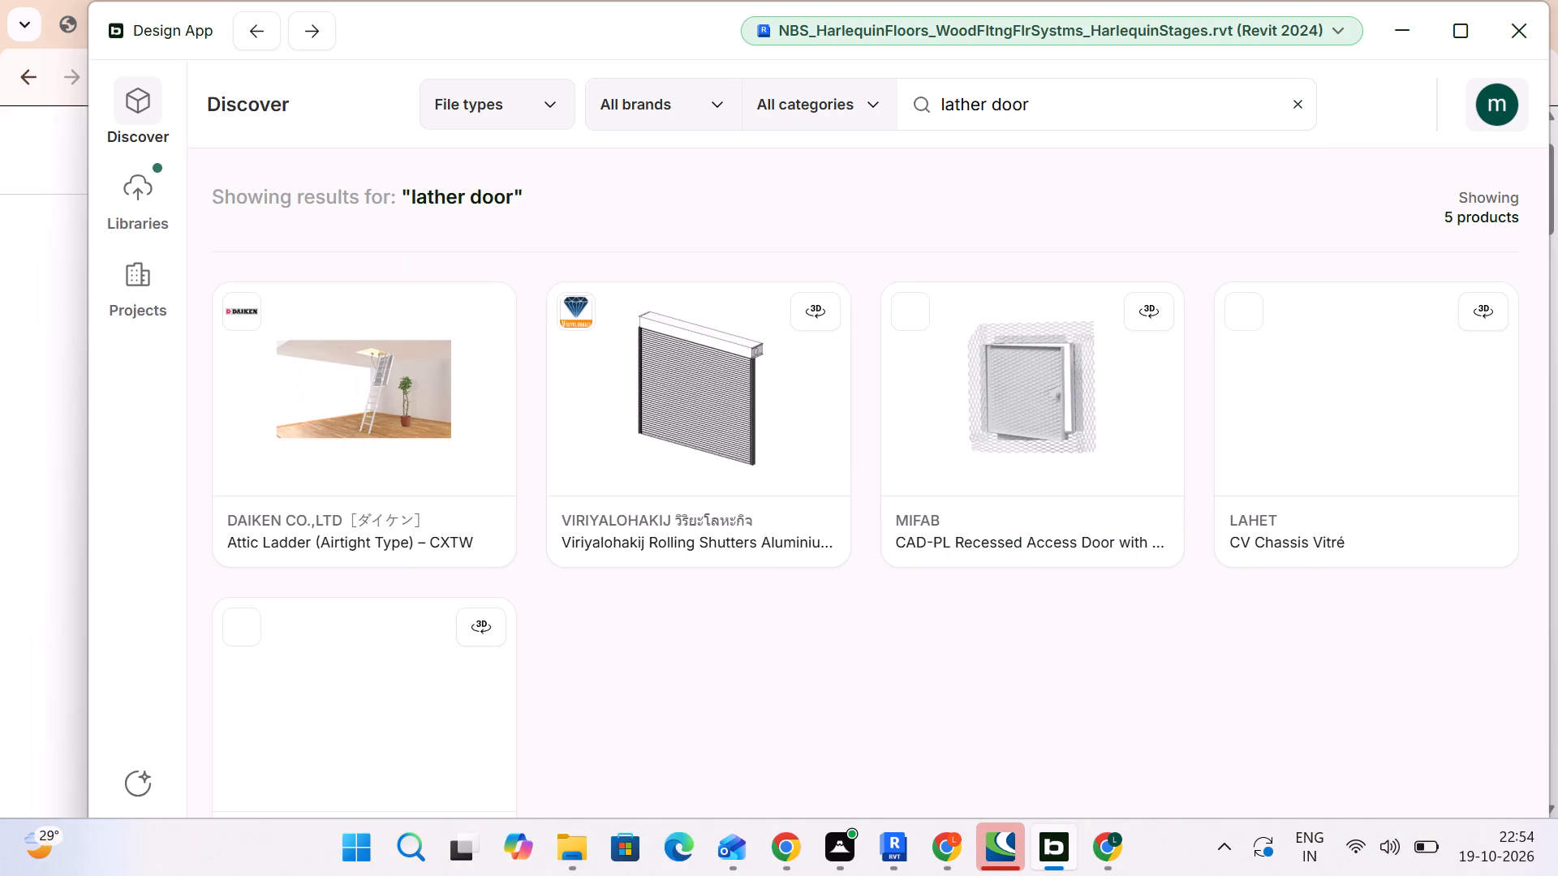
pyautogui.scroll(-2, 1045, 337)
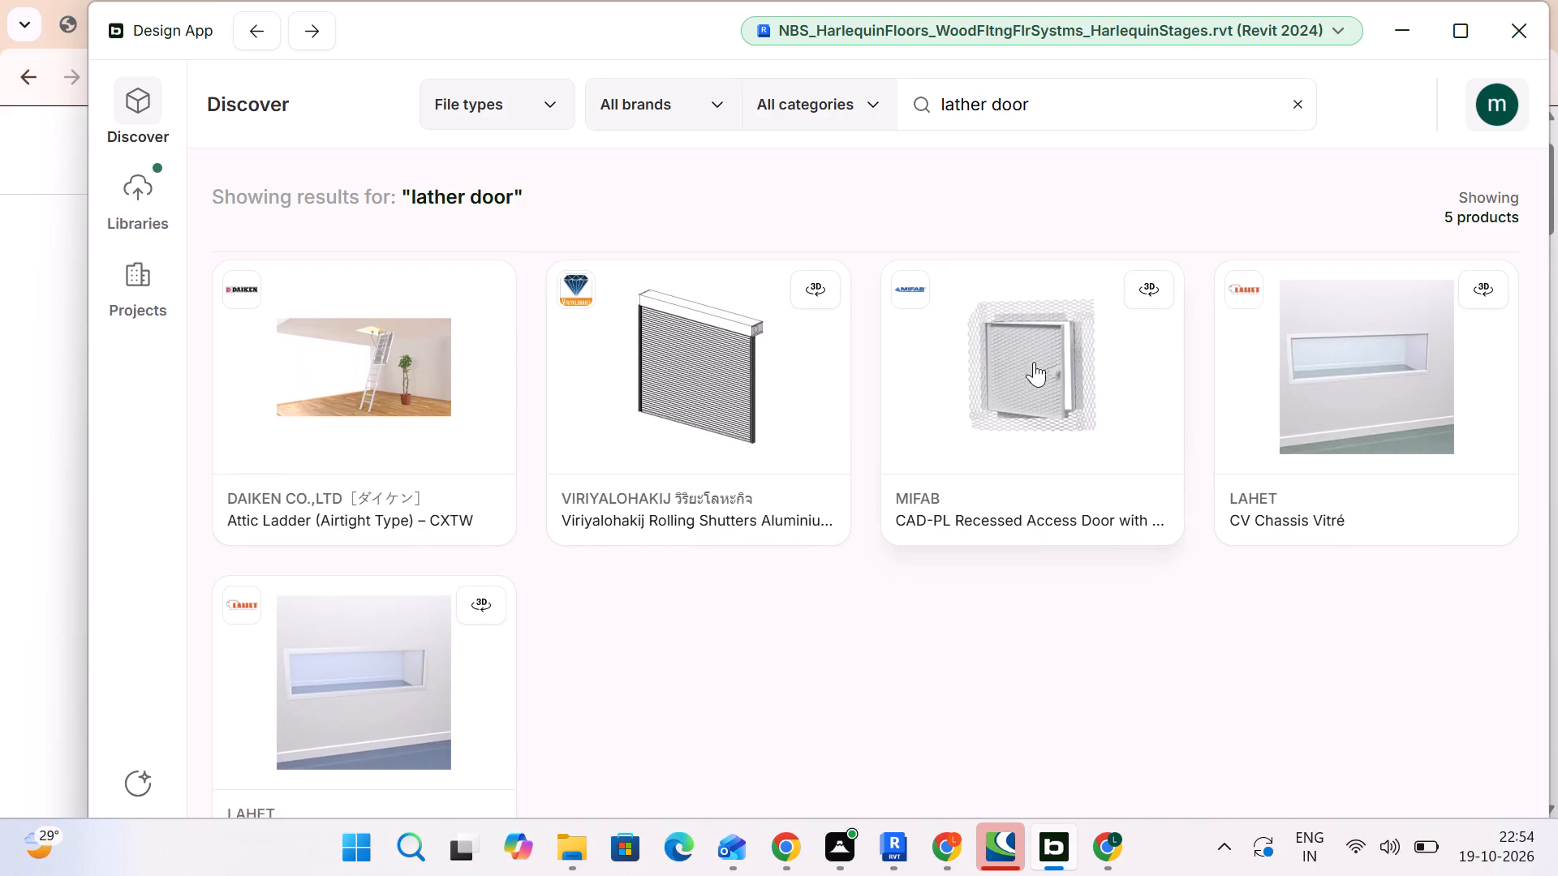
pyautogui.scroll(-2, 1034, 362)
pyautogui.scroll(4, 864, 579)
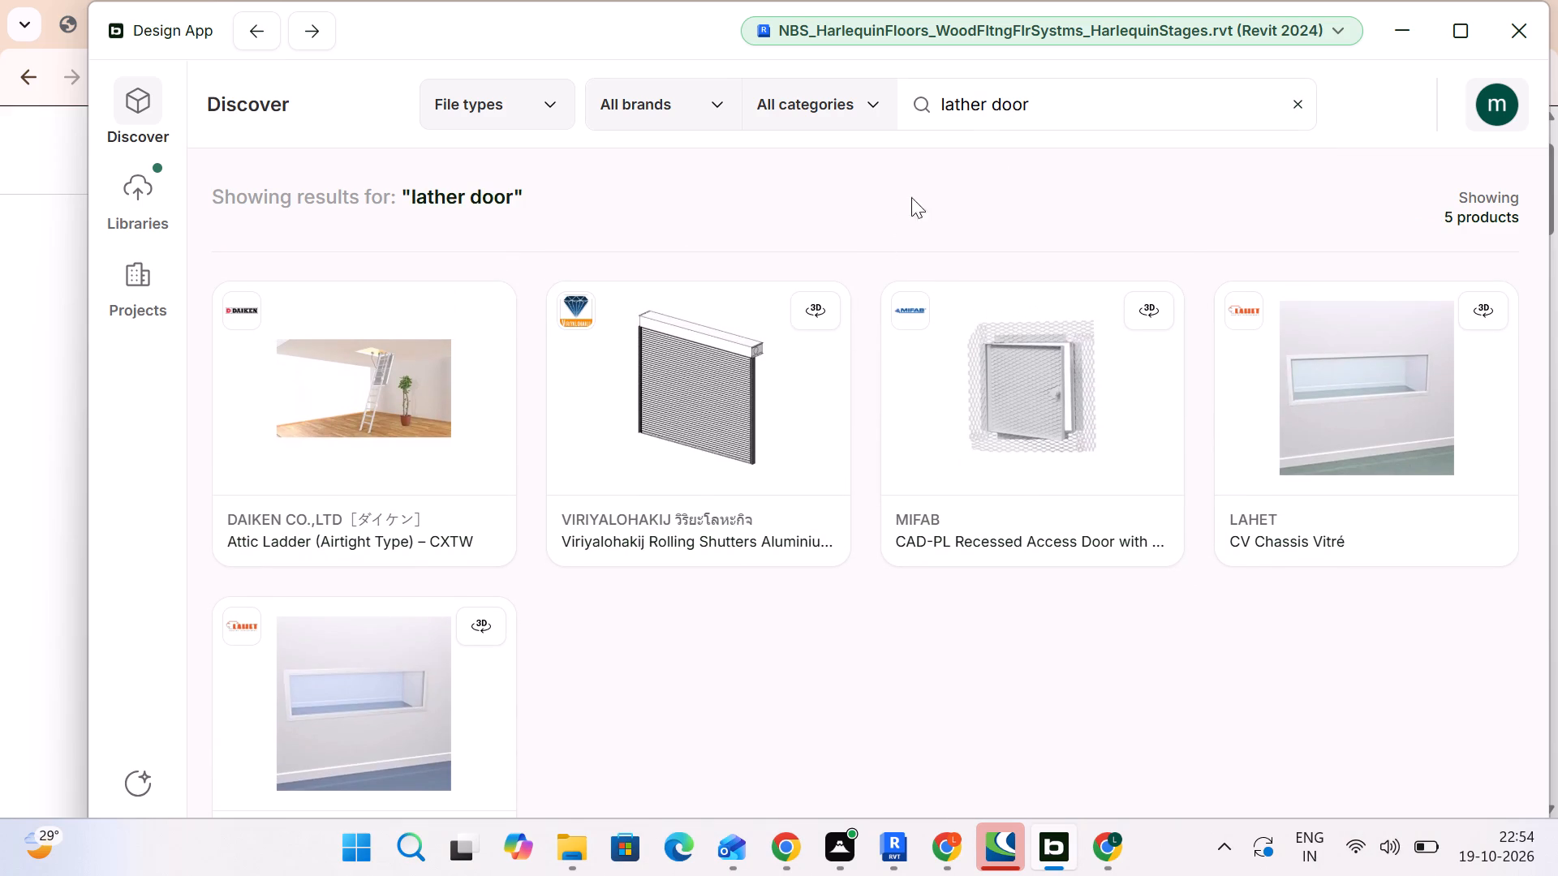
# Change the product search from "lather door" to "fabric door".
pyautogui.click(987, 104)
pyautogui.moveTo(987, 104); pyautogui.dragTo(940, 109)
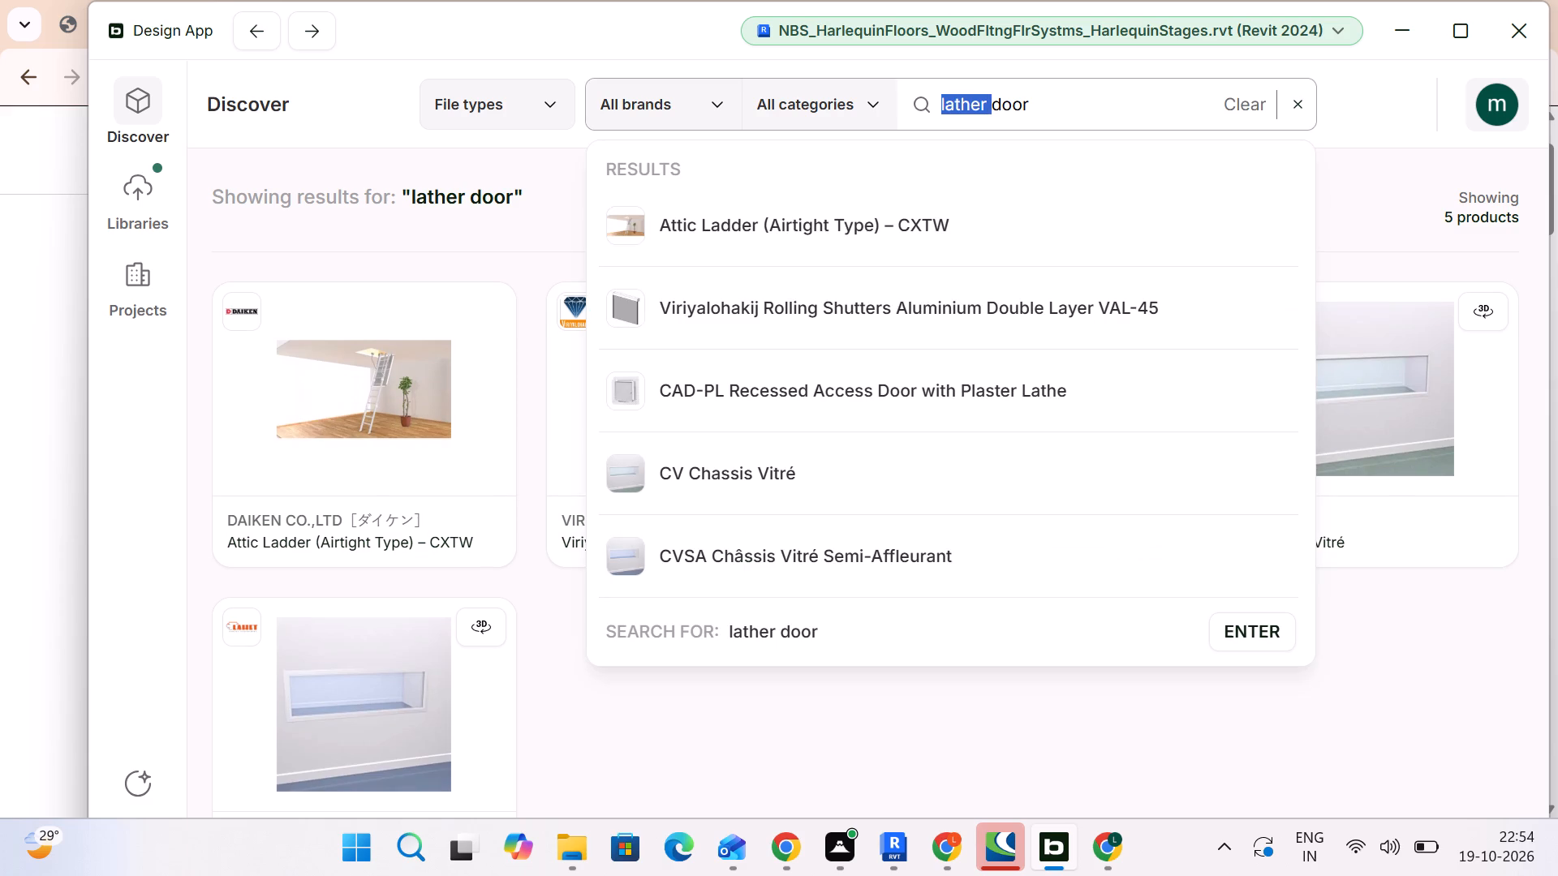
pyautogui.write('fabrc')
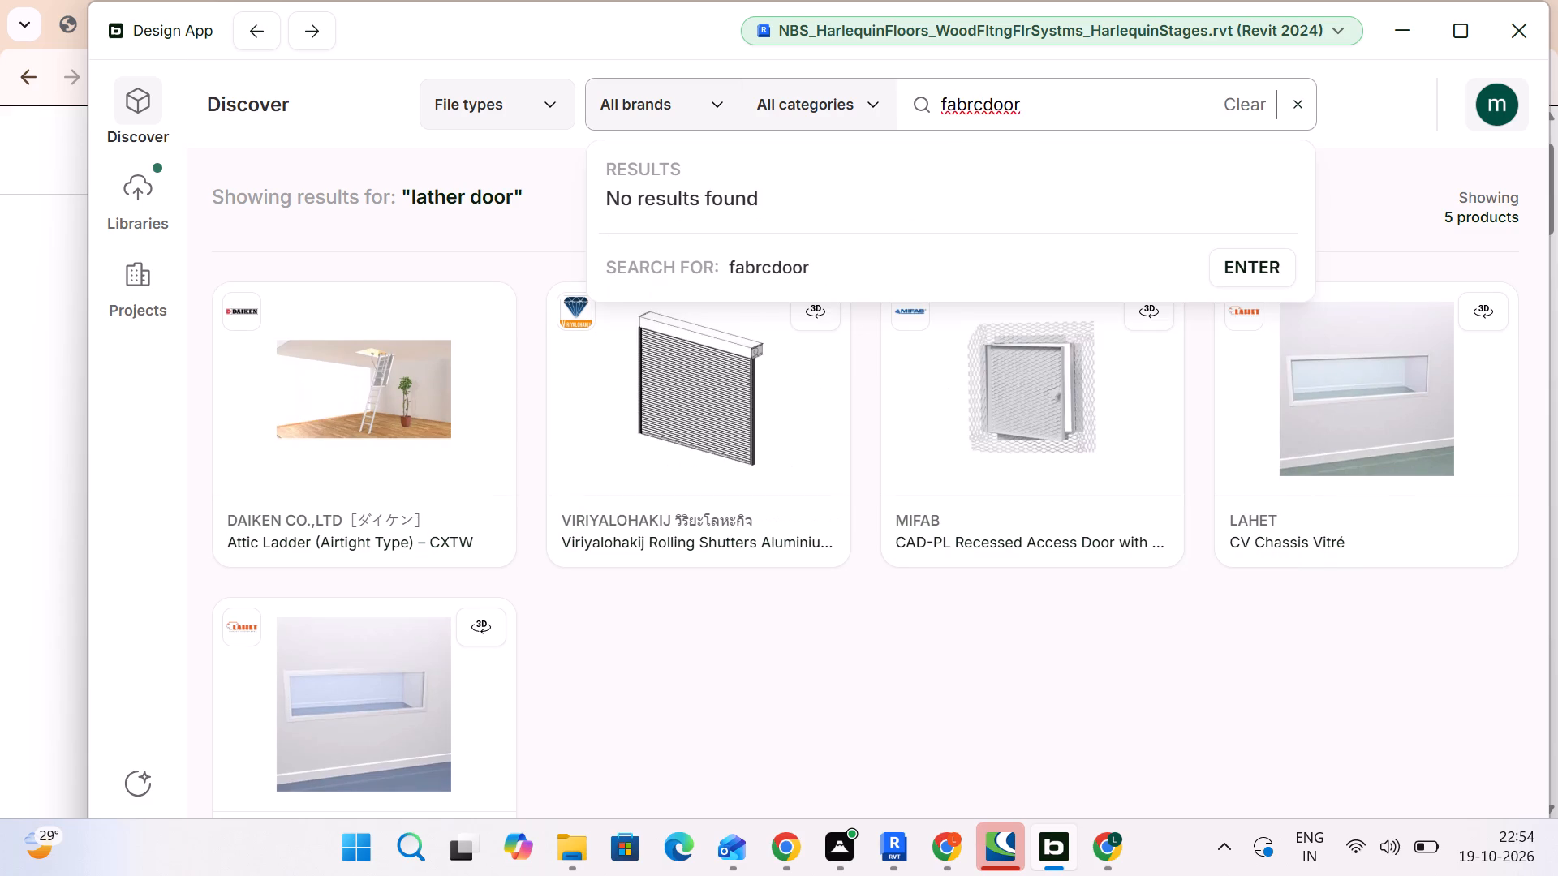
pyautogui.press('BackSpace')
pyautogui.write('ic')
pyautogui.press('space')
pyautogui.press('Return')
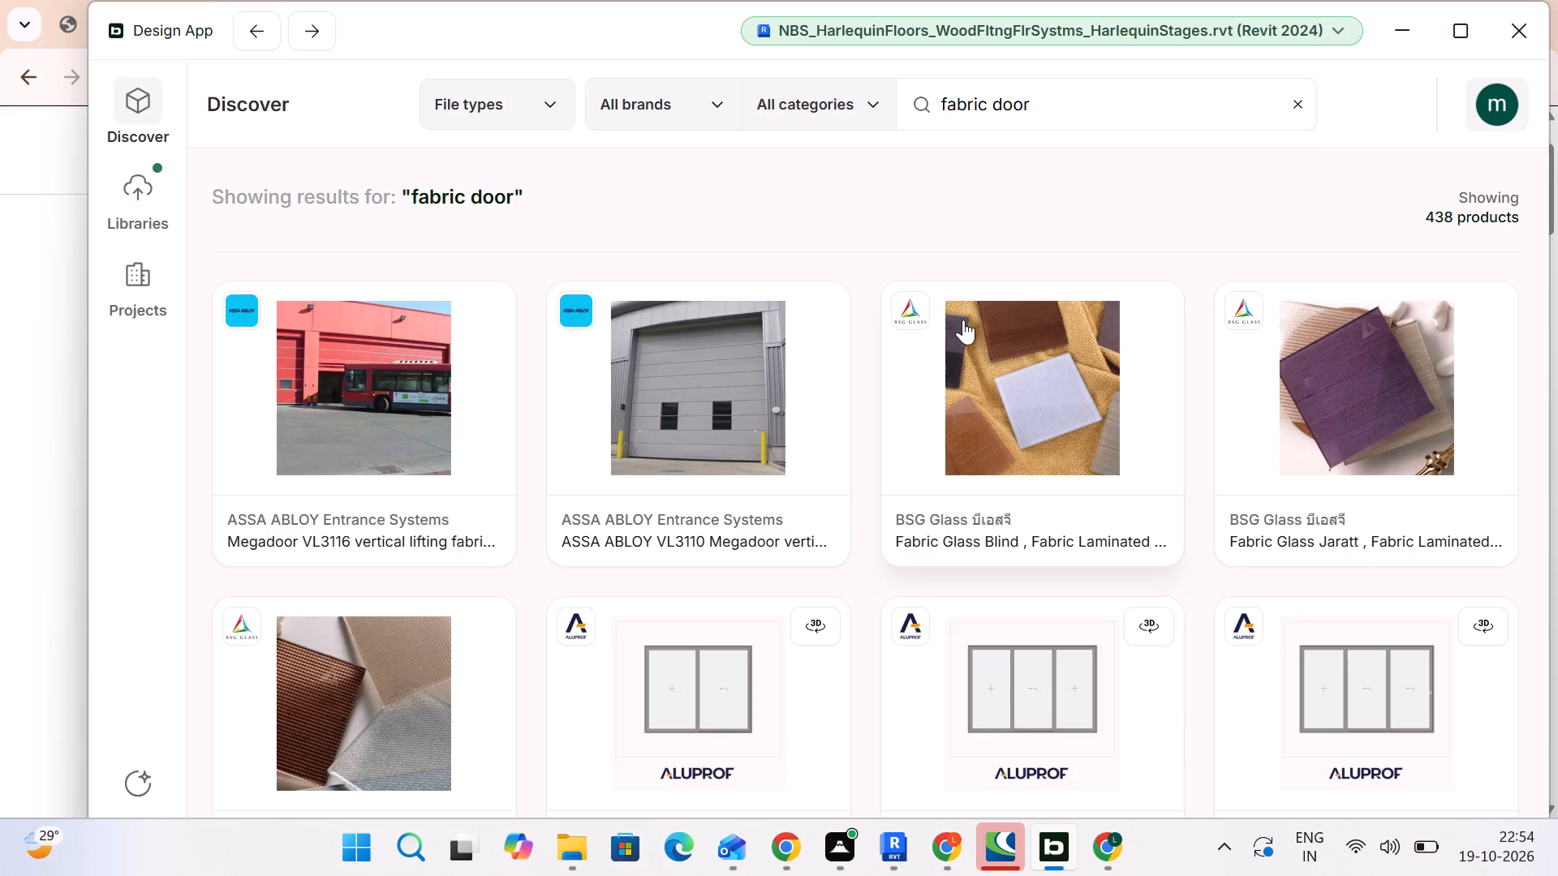
# Look through the "fabric door" results for doors suited to the theater halls.
pyautogui.scroll(-4, 910, 376)
pyautogui.scroll(2, 906, 398)
pyautogui.scroll(-2, 906, 398)
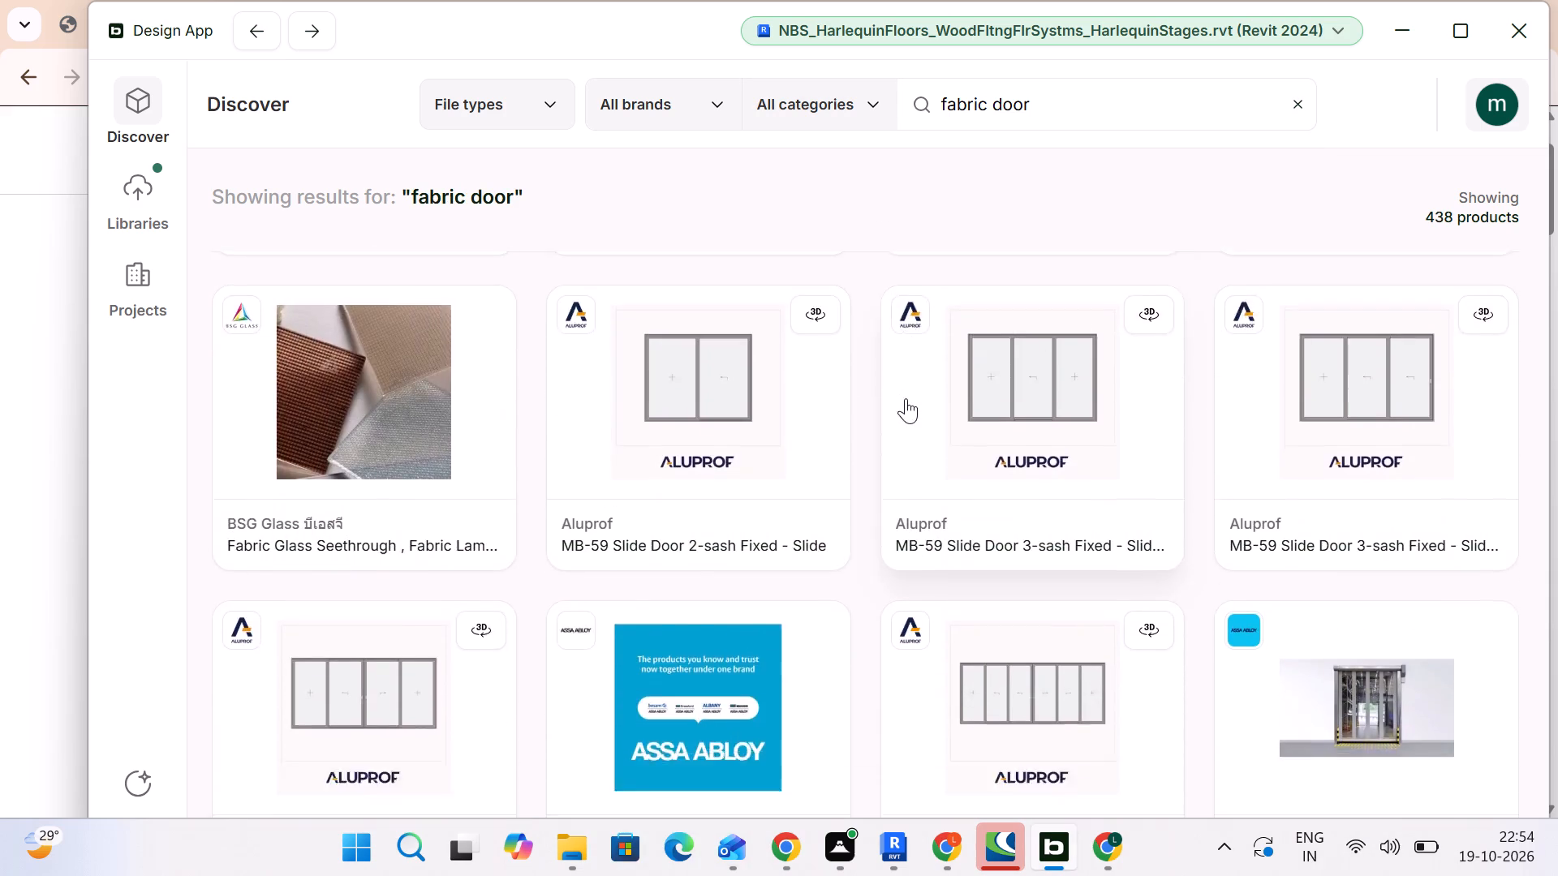
pyautogui.scroll(-6, 906, 398)
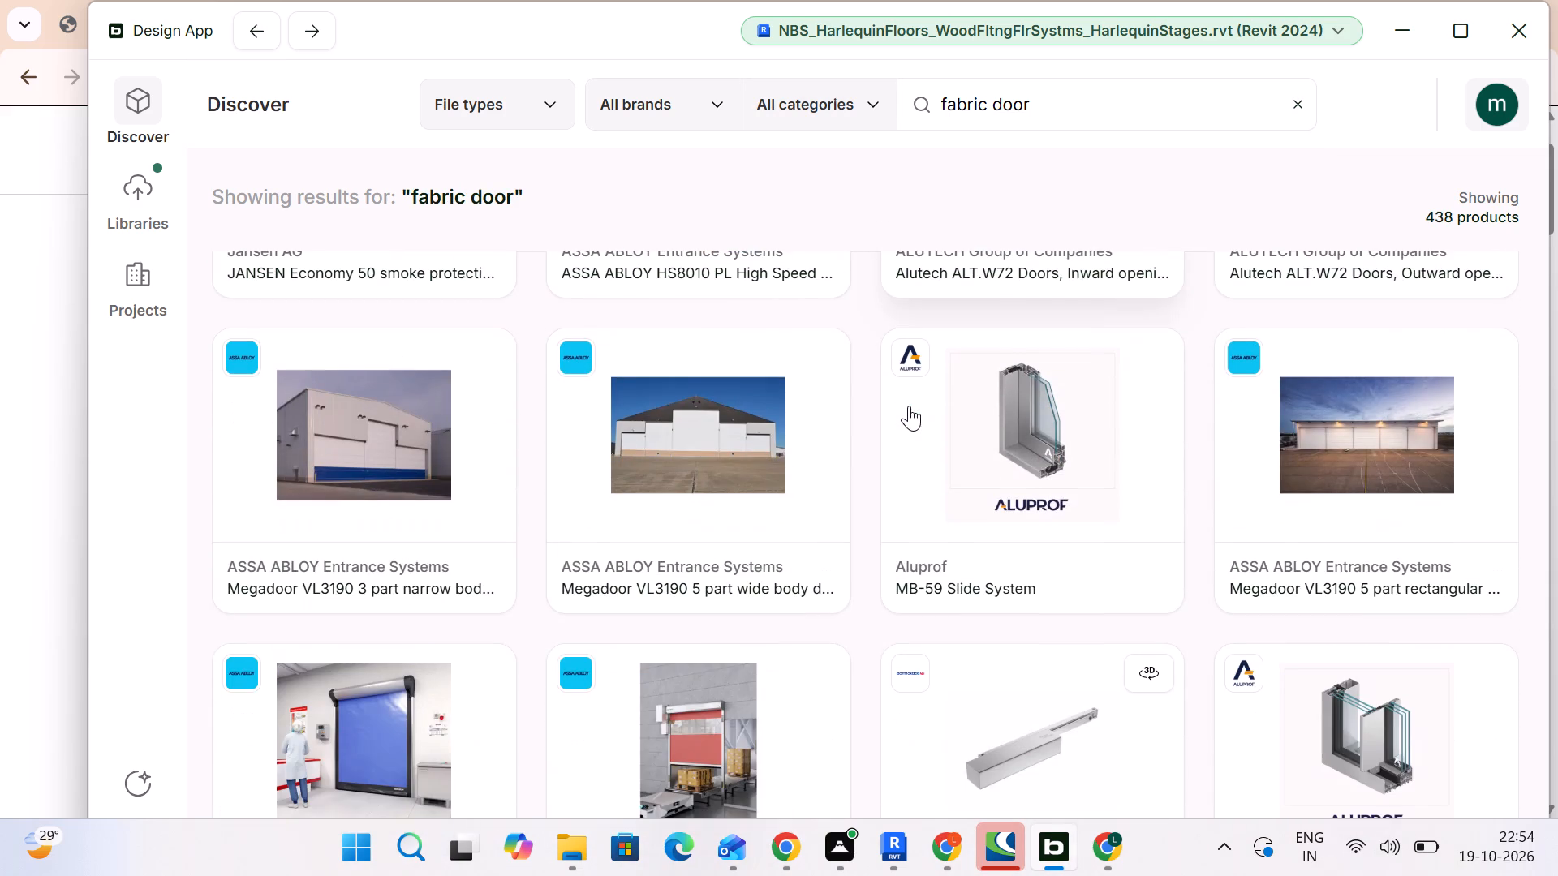
pyautogui.scroll(-3, 920, 375)
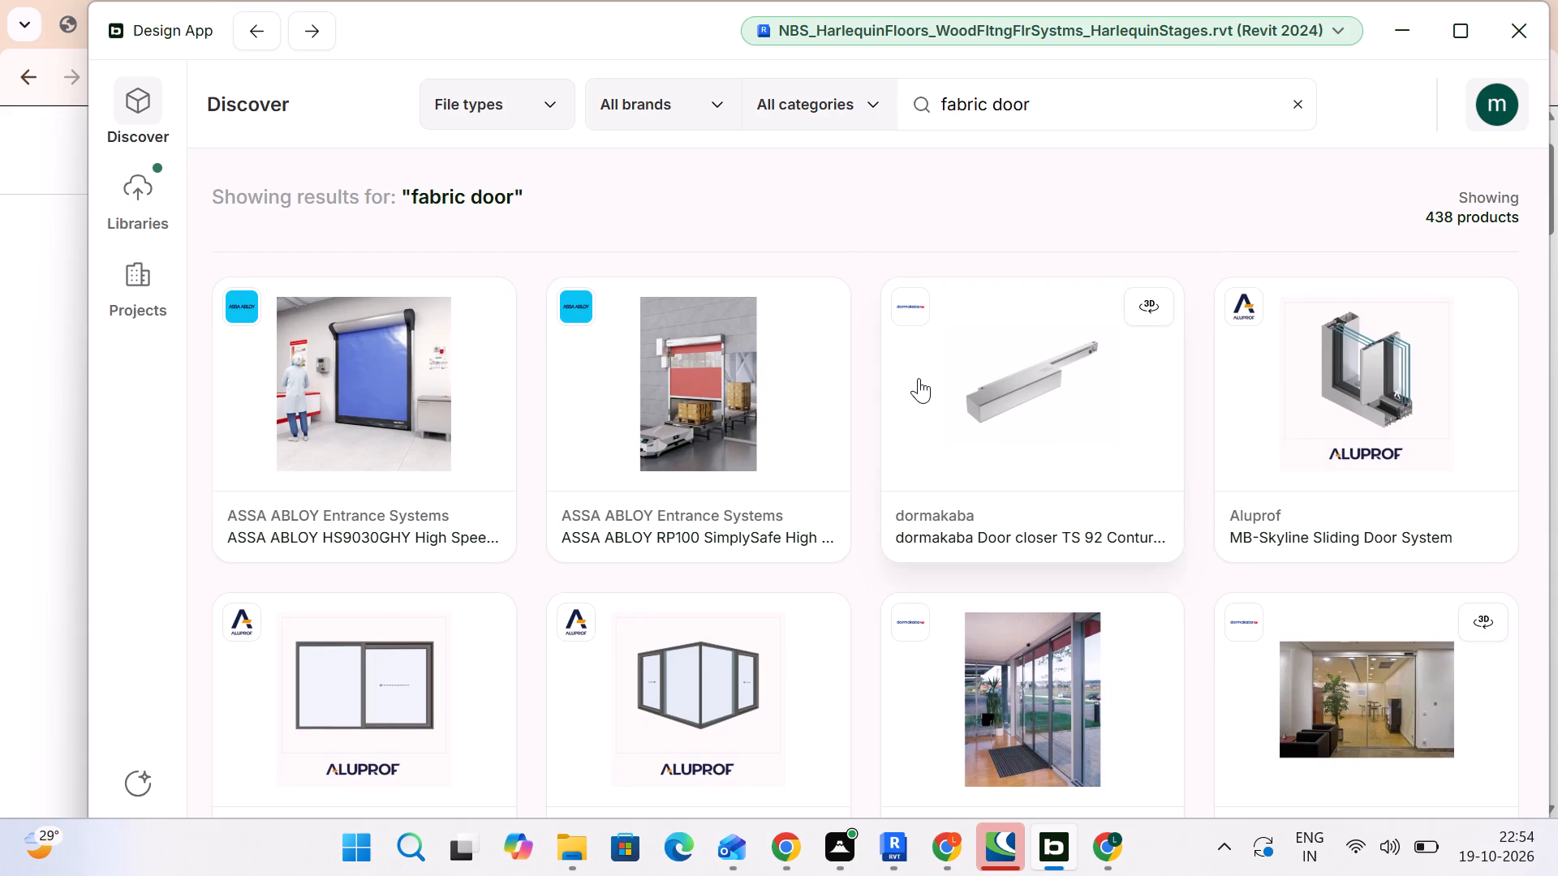
pyautogui.scroll(-5, 919, 378)
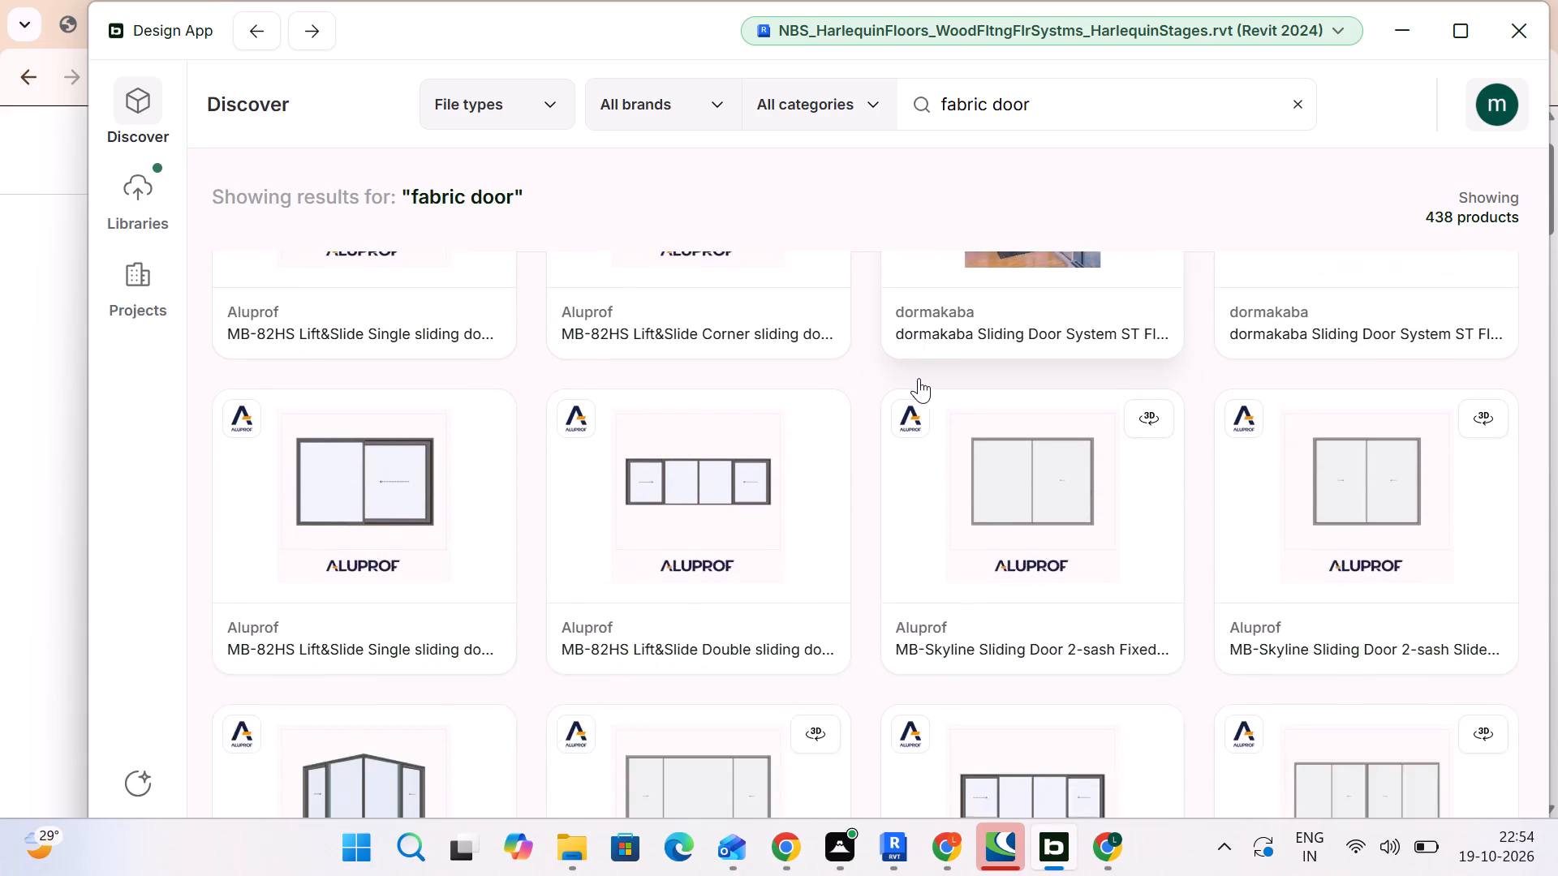
pyautogui.scroll(-10, 919, 378)
pyautogui.scroll(2, 919, 379)
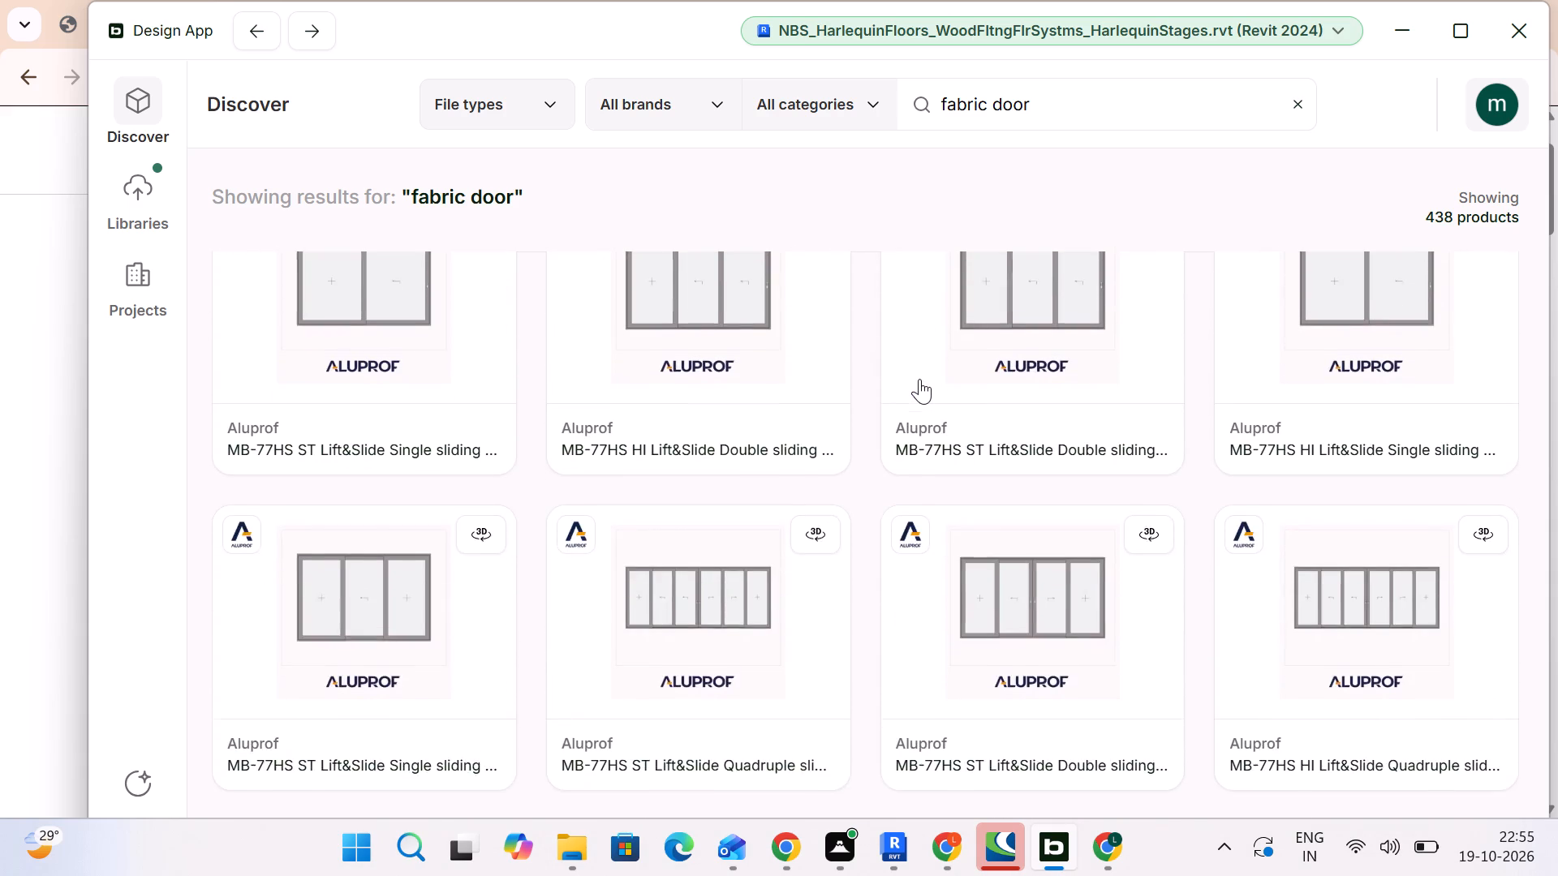
pyautogui.scroll(20, 919, 379)
pyautogui.scroll(14, 919, 379)
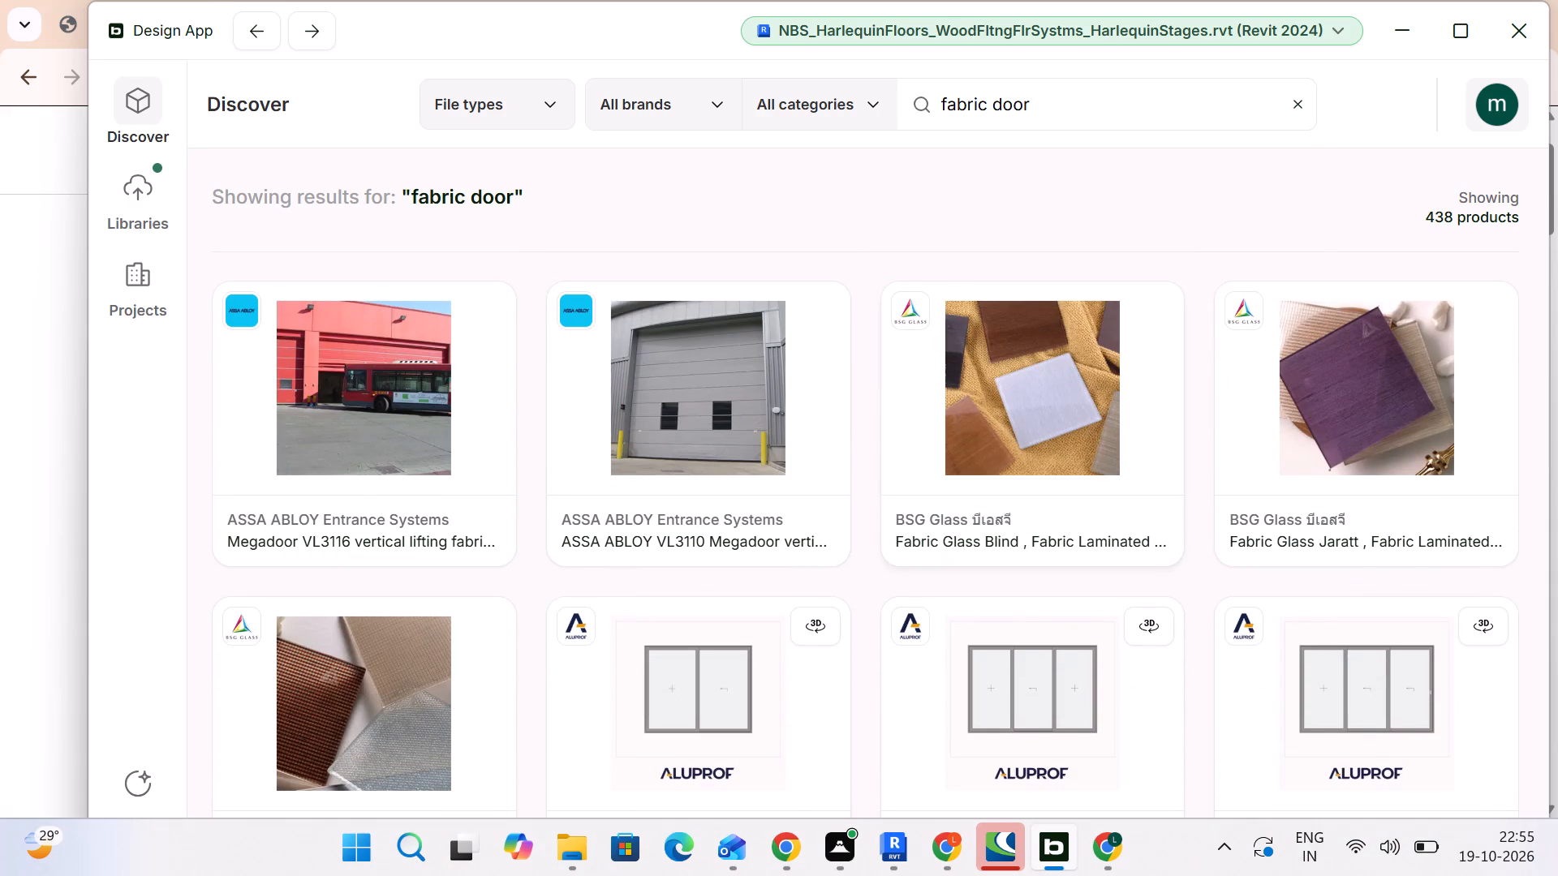
# Replace the product search with "sponge door" and look through its results for a padded theater door.
pyautogui.click(1050, 88)
pyautogui.moveTo(1052, 96); pyautogui.dragTo(915, 100)
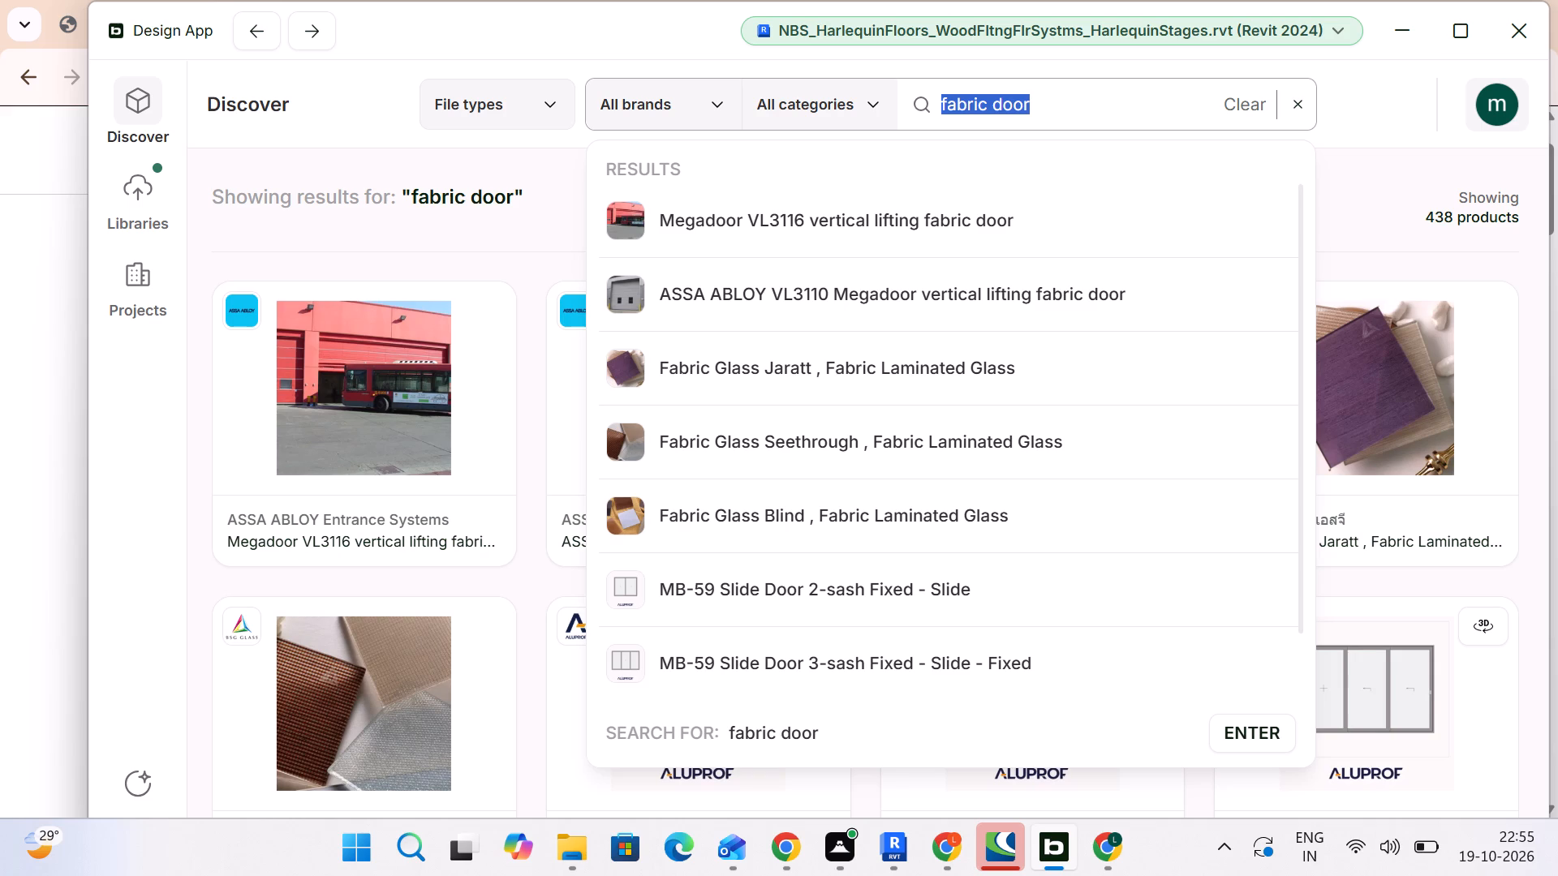
pyautogui.press('s')
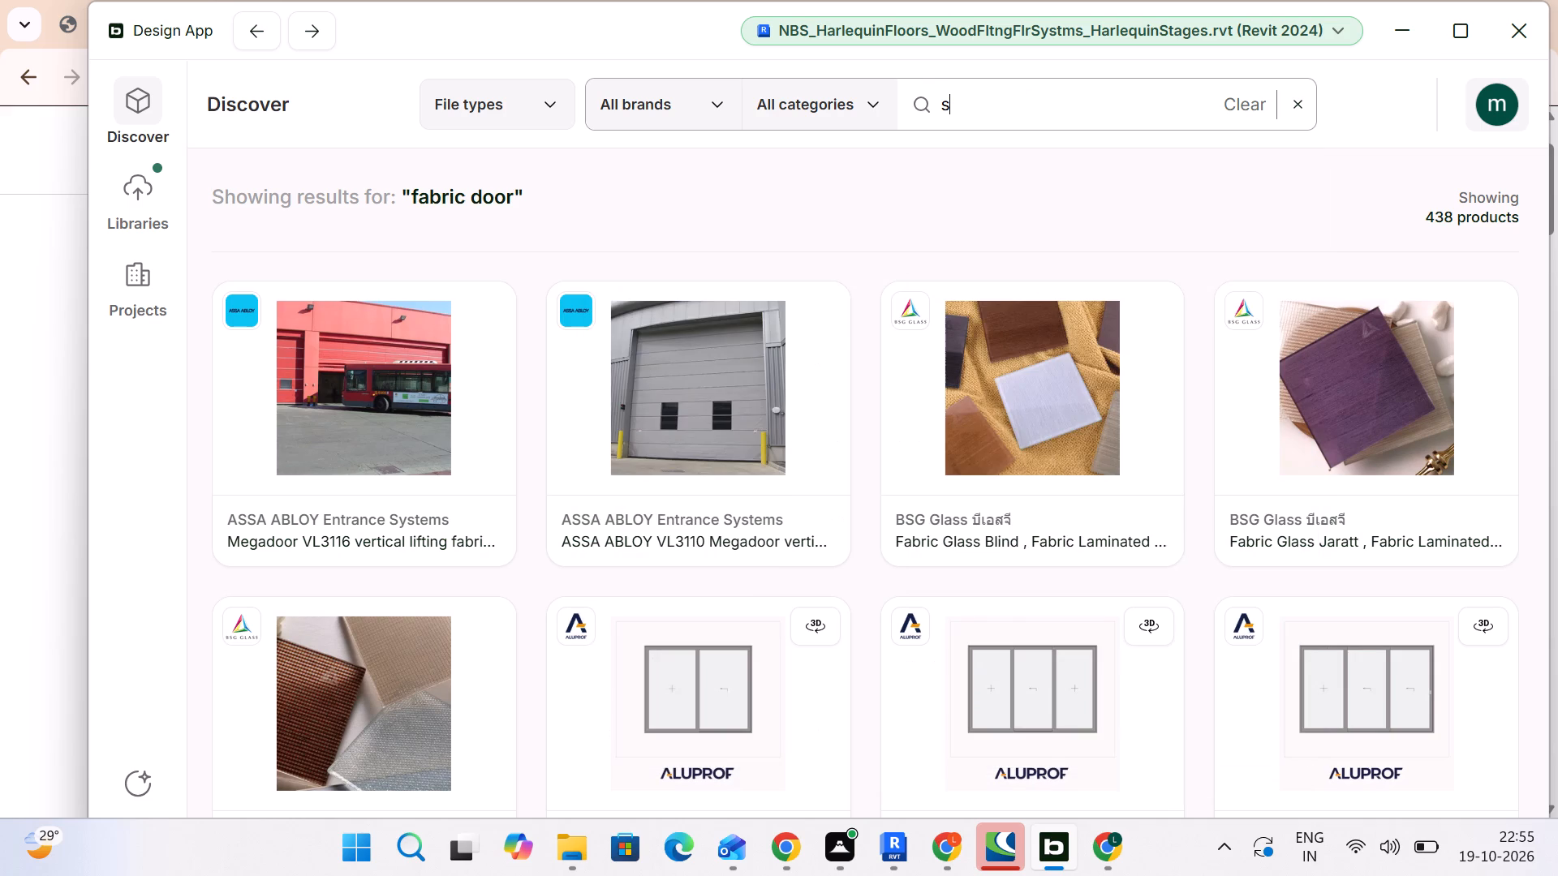
pyautogui.write('ponge')
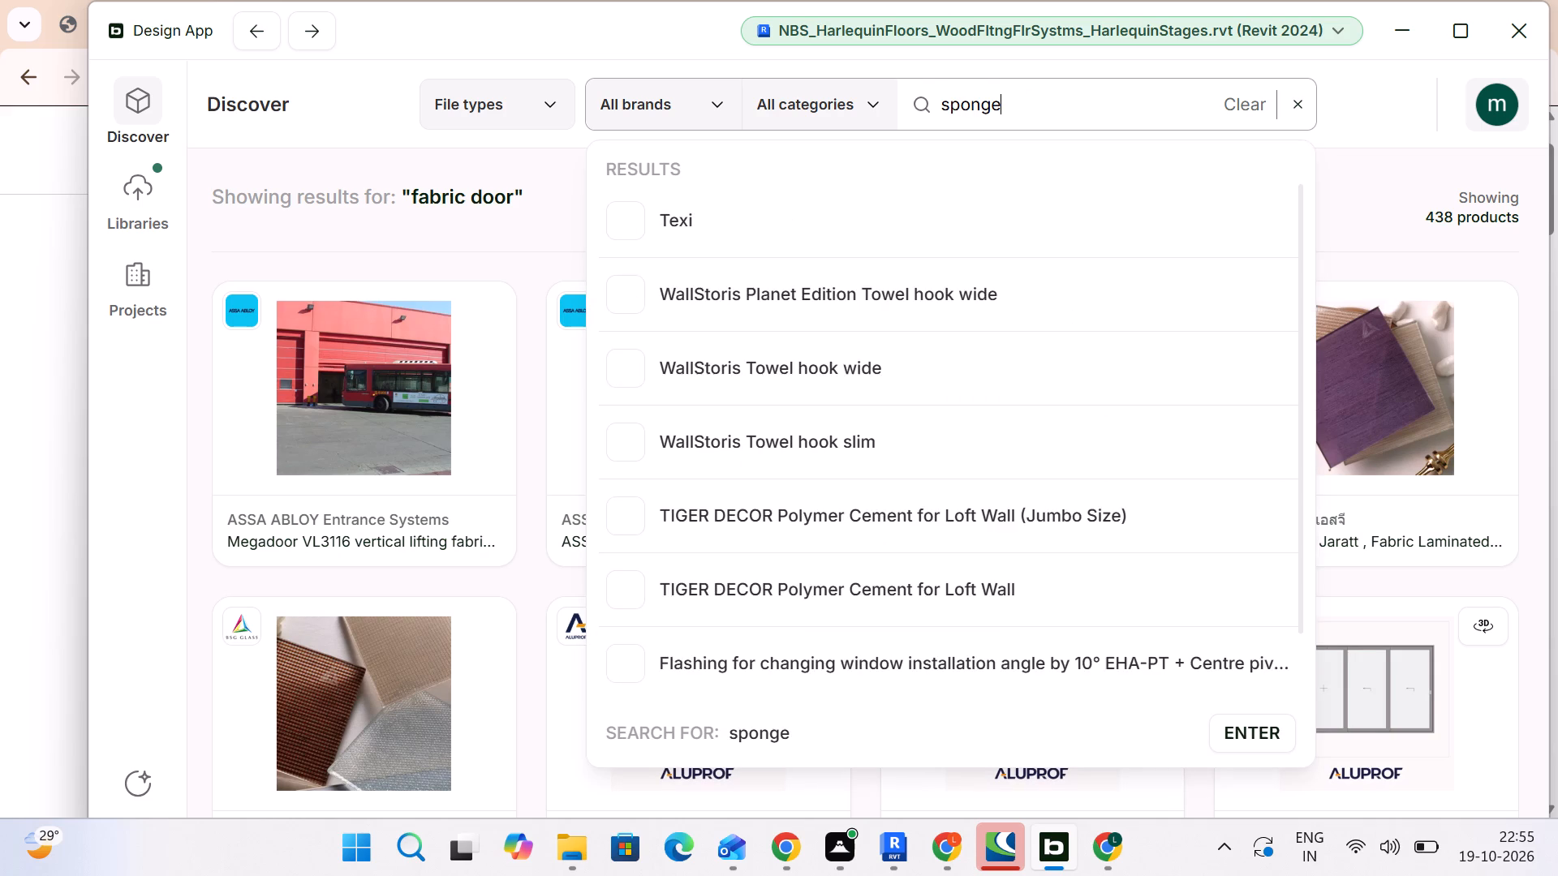
pyautogui.press('space')
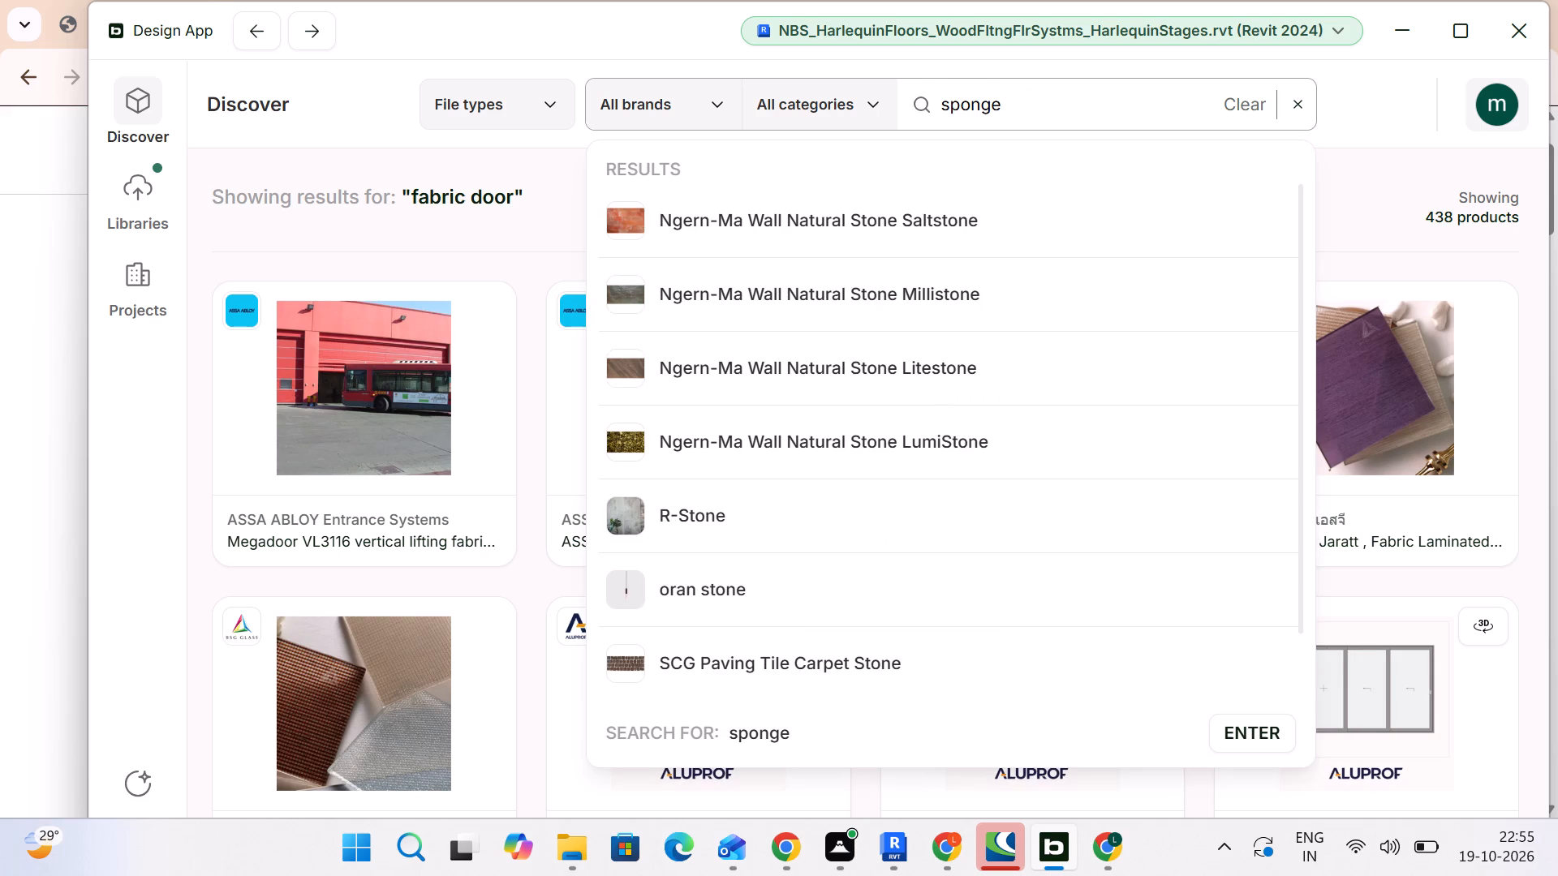
pyautogui.write('door')
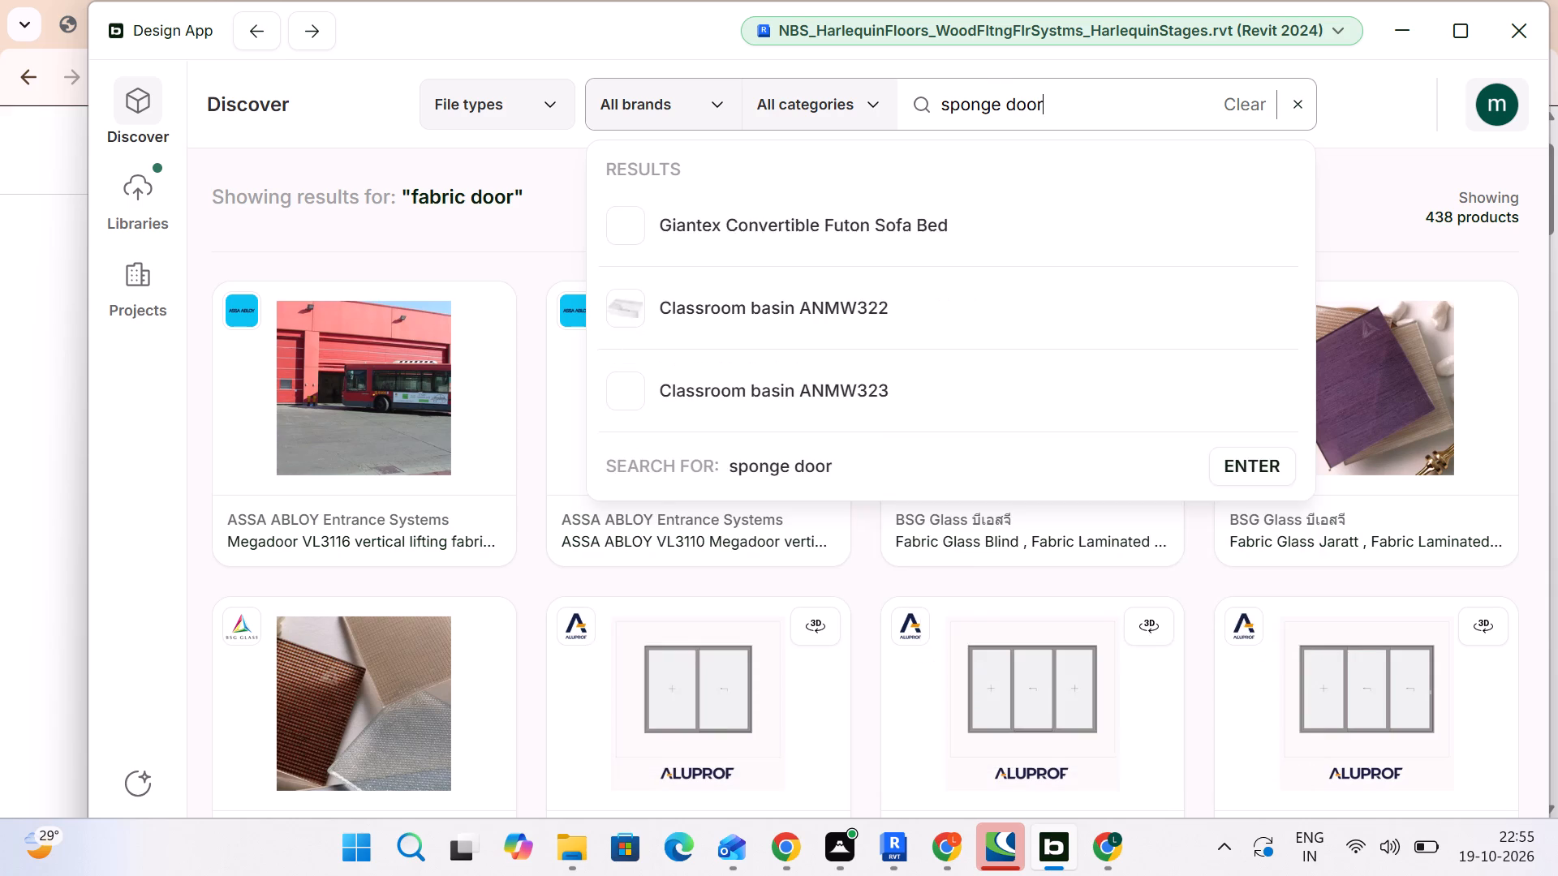
pyautogui.press('Return')
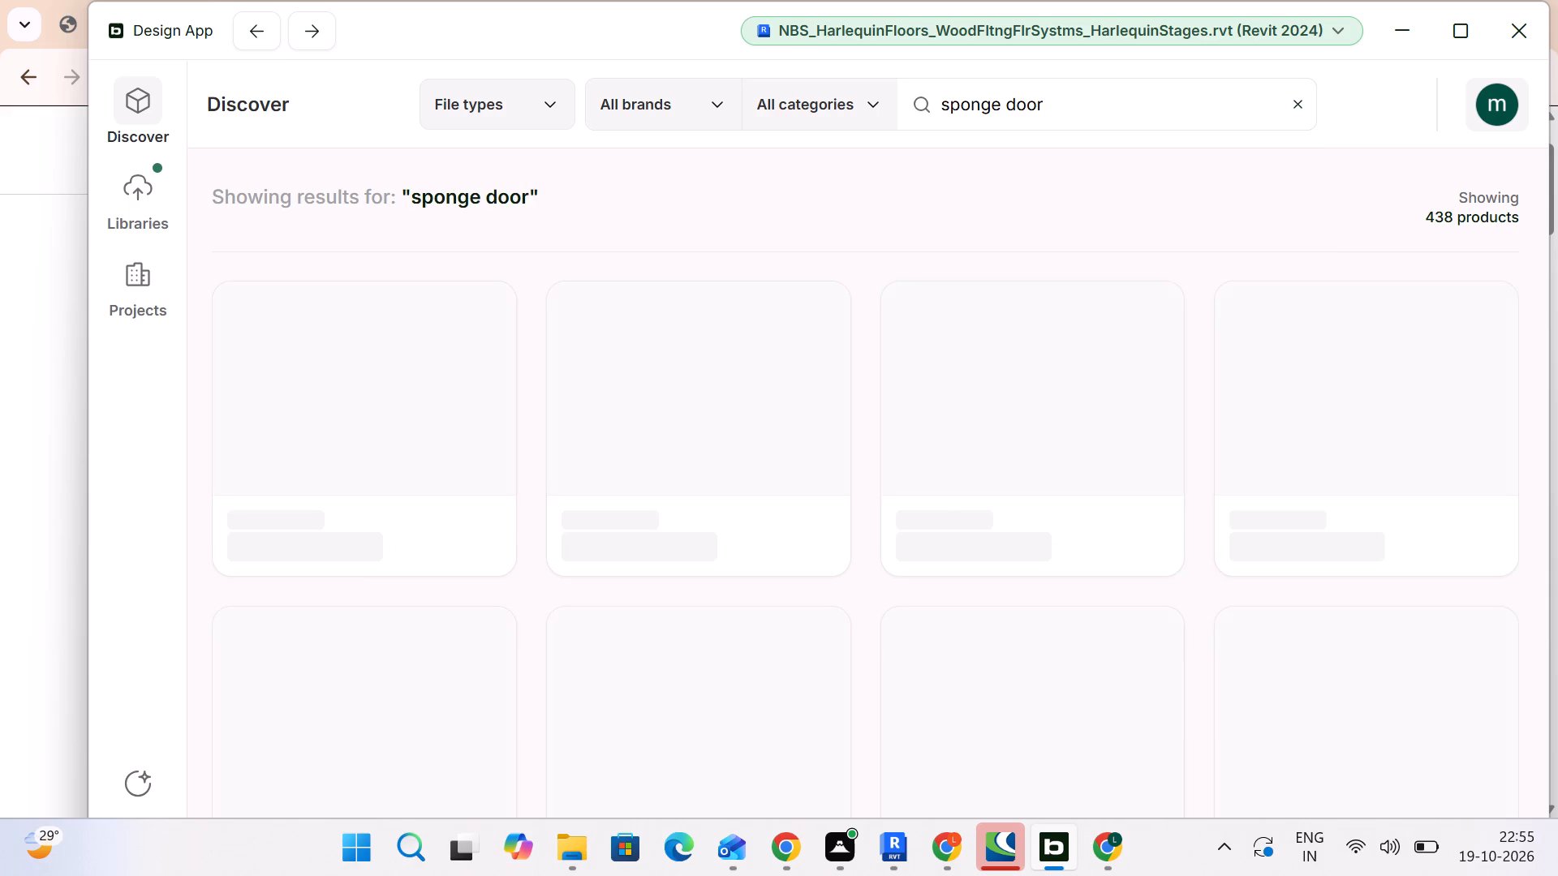
pyautogui.scroll(-3, 975, 372)
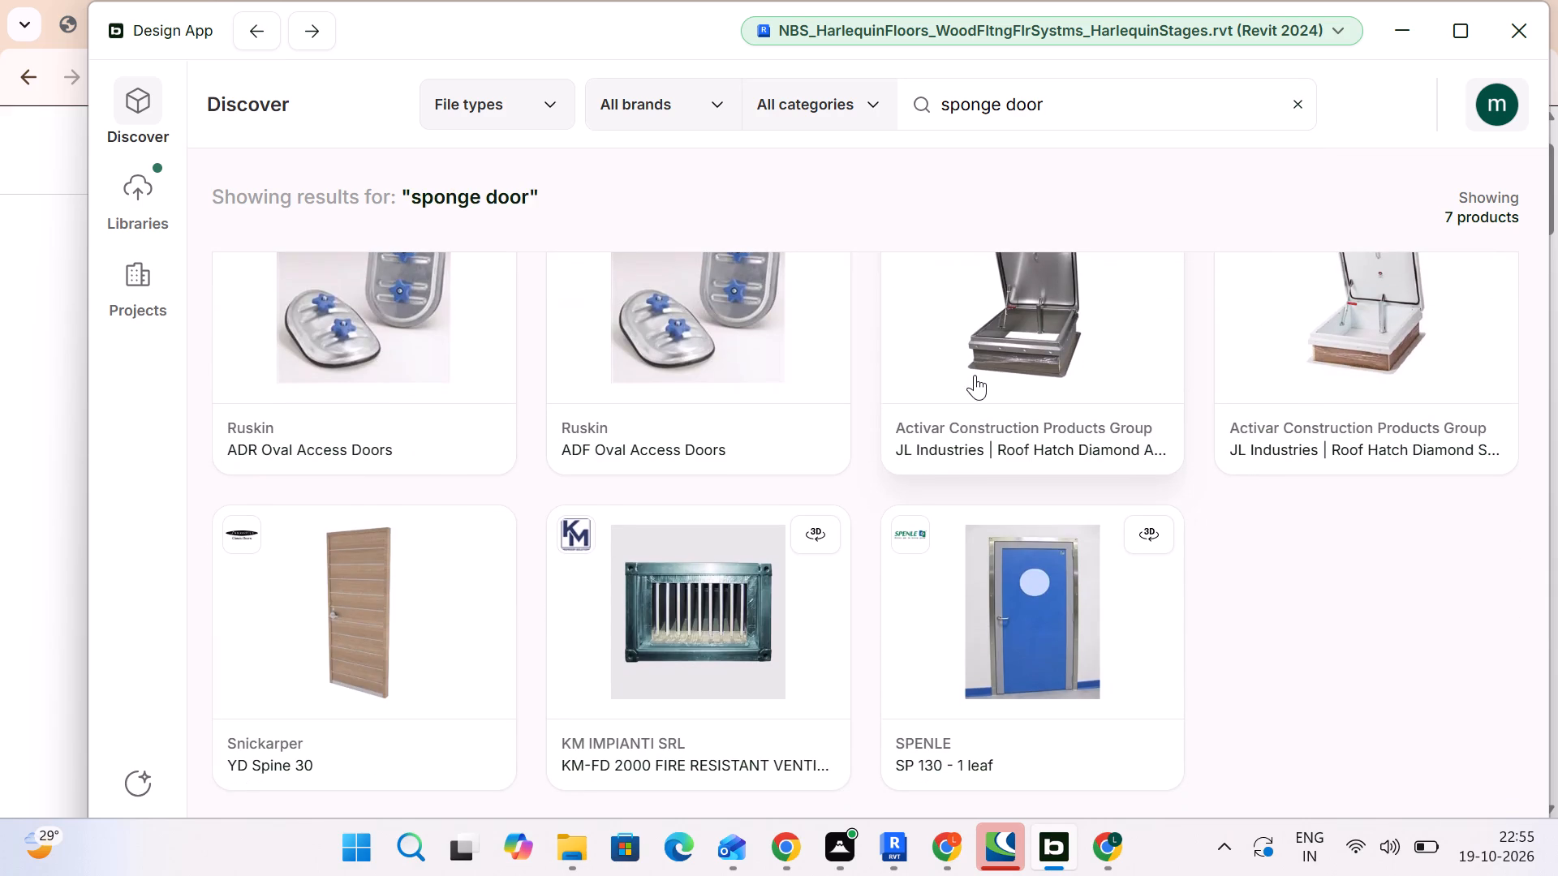
pyautogui.scroll(8, 984, 448)
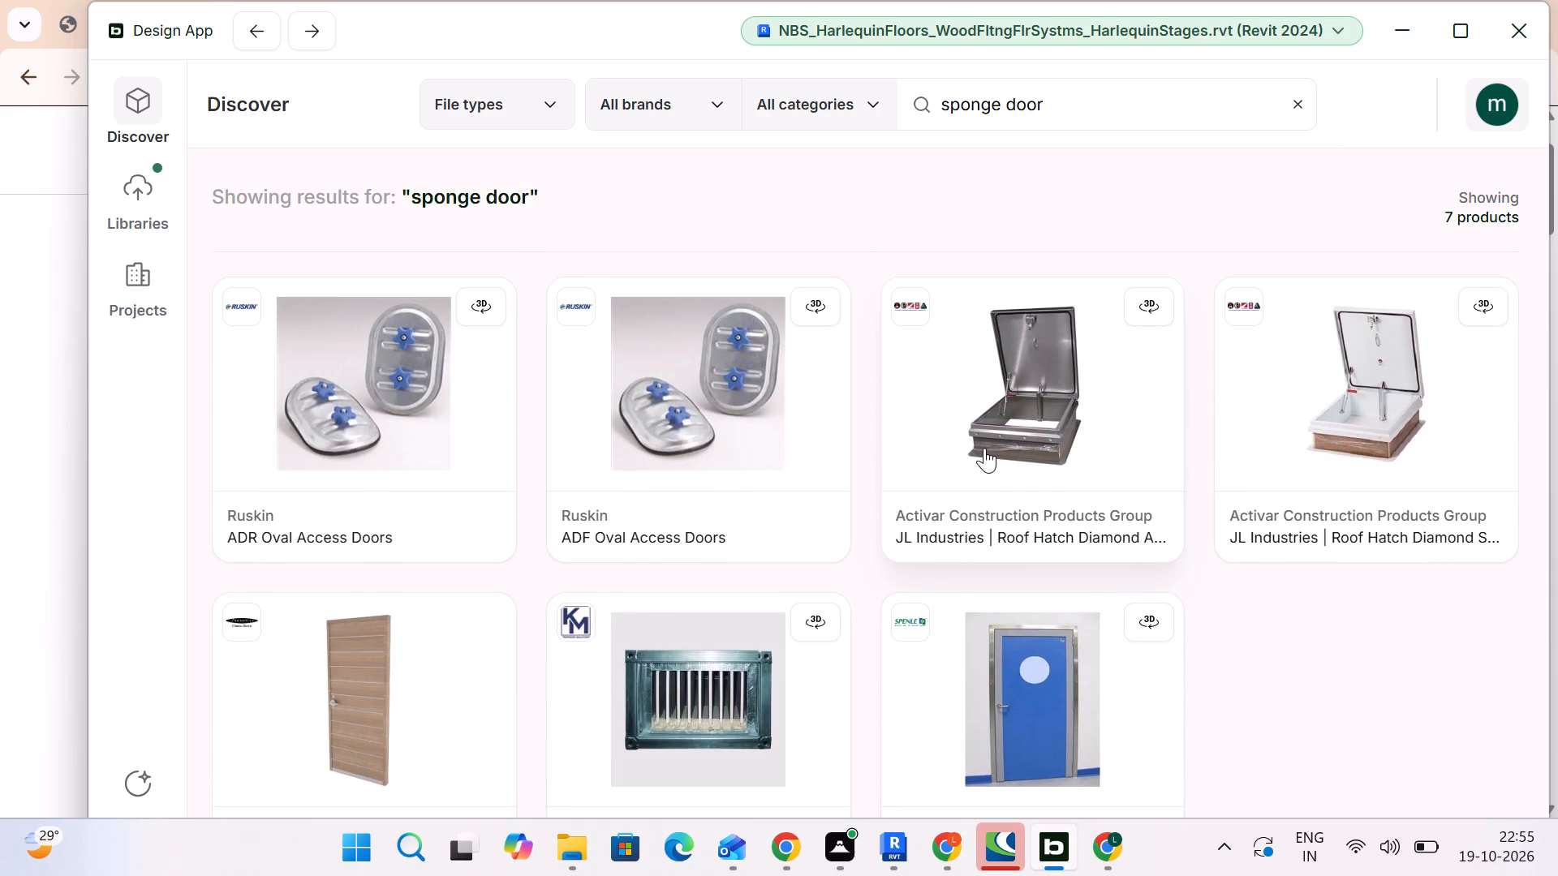
# Replace the product search "sponge door" with the broader term "door".
pyautogui.moveTo(1087, 101); pyautogui.dragTo(908, 105)
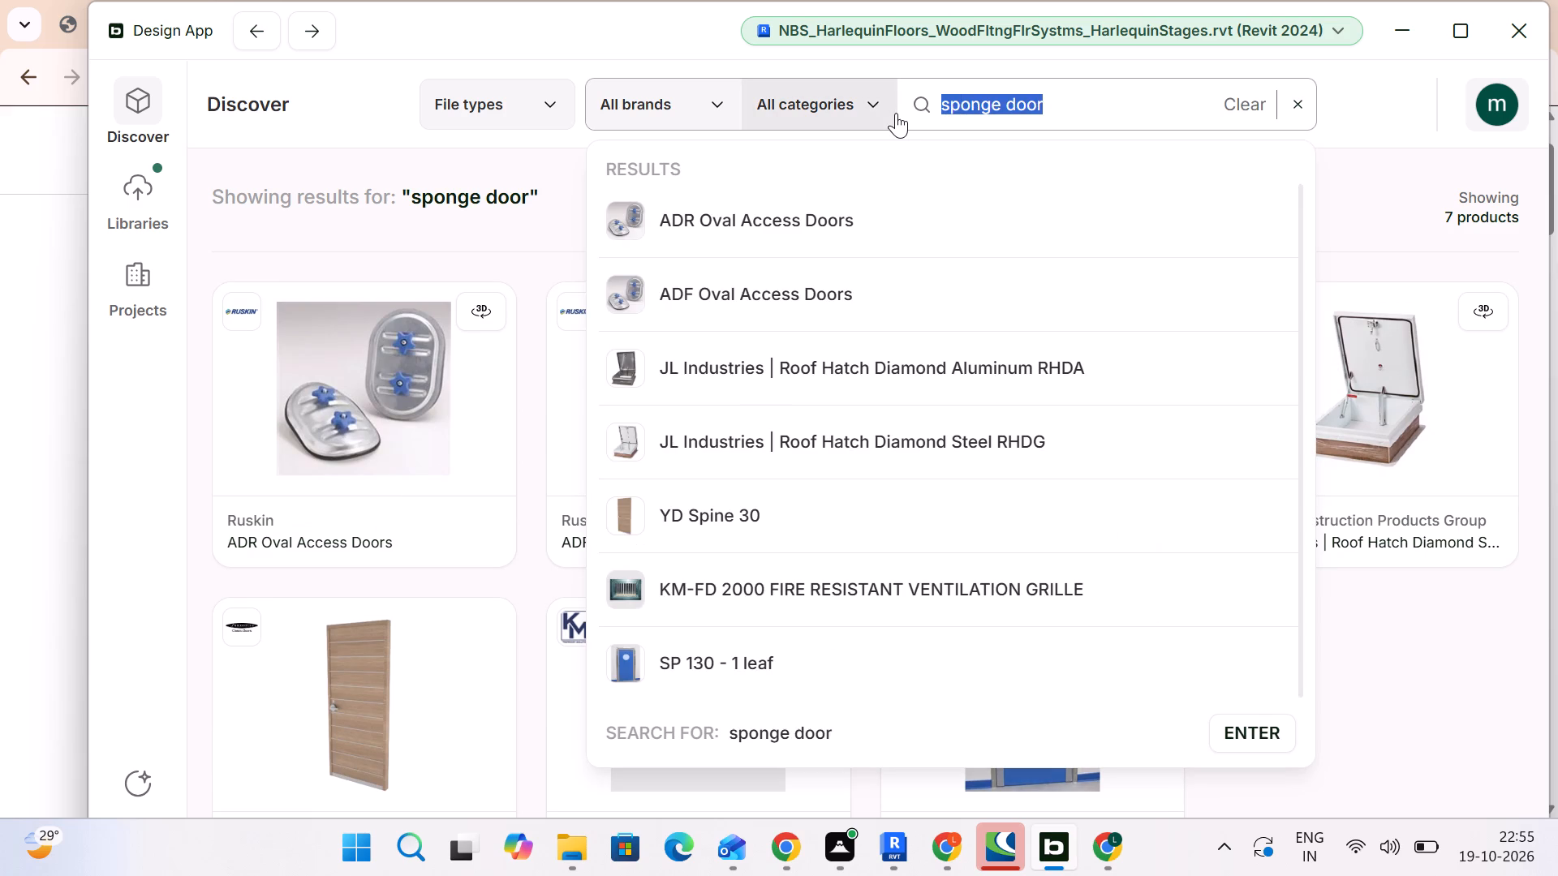
pyautogui.press('d')
pyautogui.write('oo')
pyautogui.press('r')
pyautogui.press('Return')
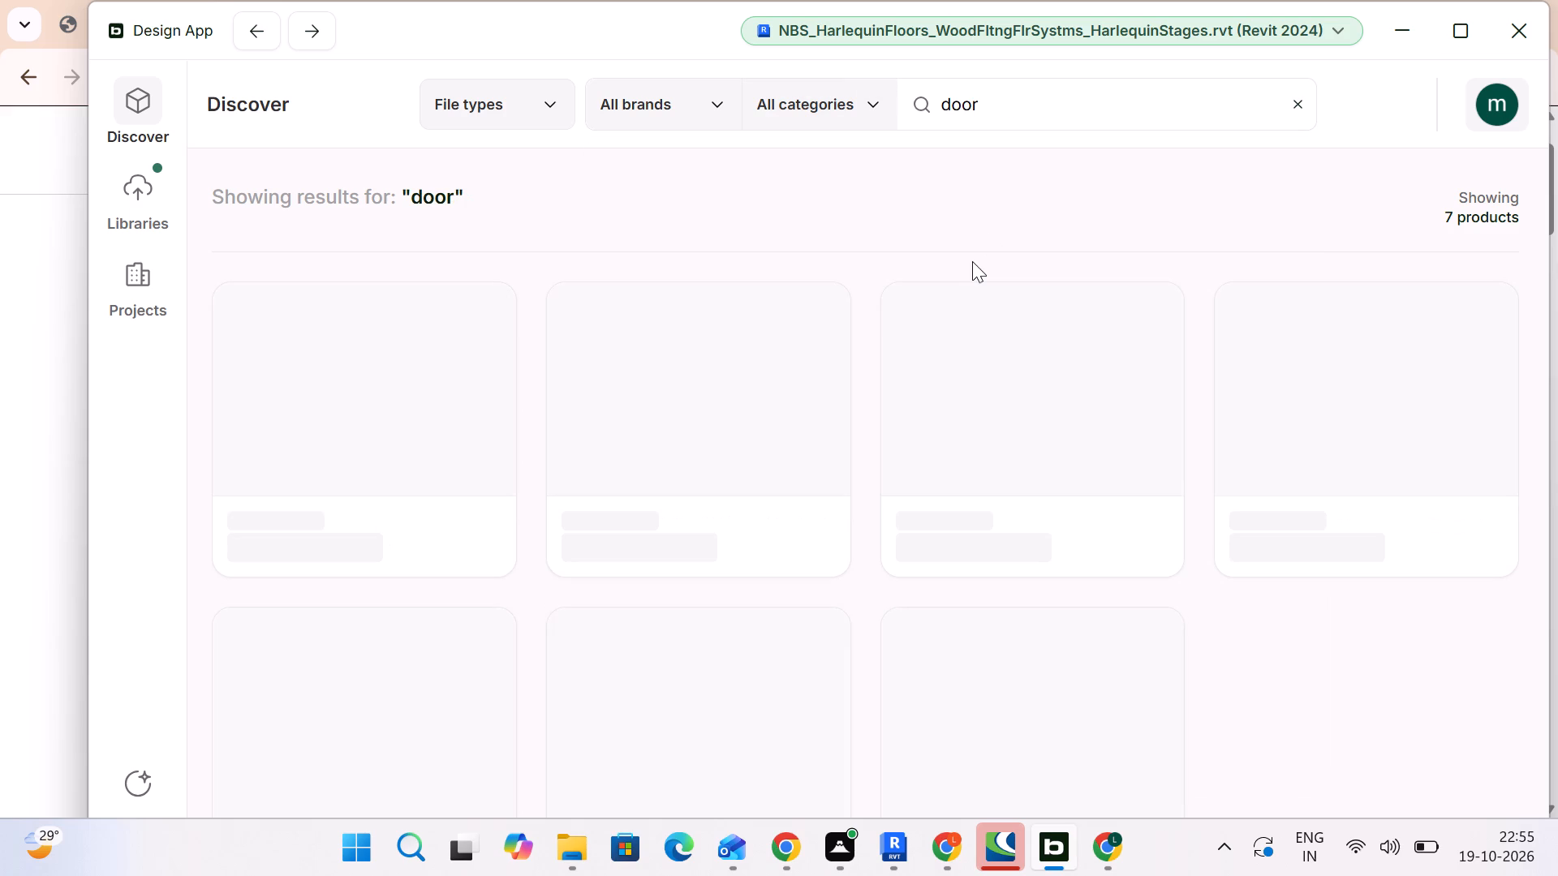
# Look through the "door" results for a door model suited to the theater halls.
pyautogui.scroll(-5, 700, 391)
pyautogui.scroll(1, 694, 426)
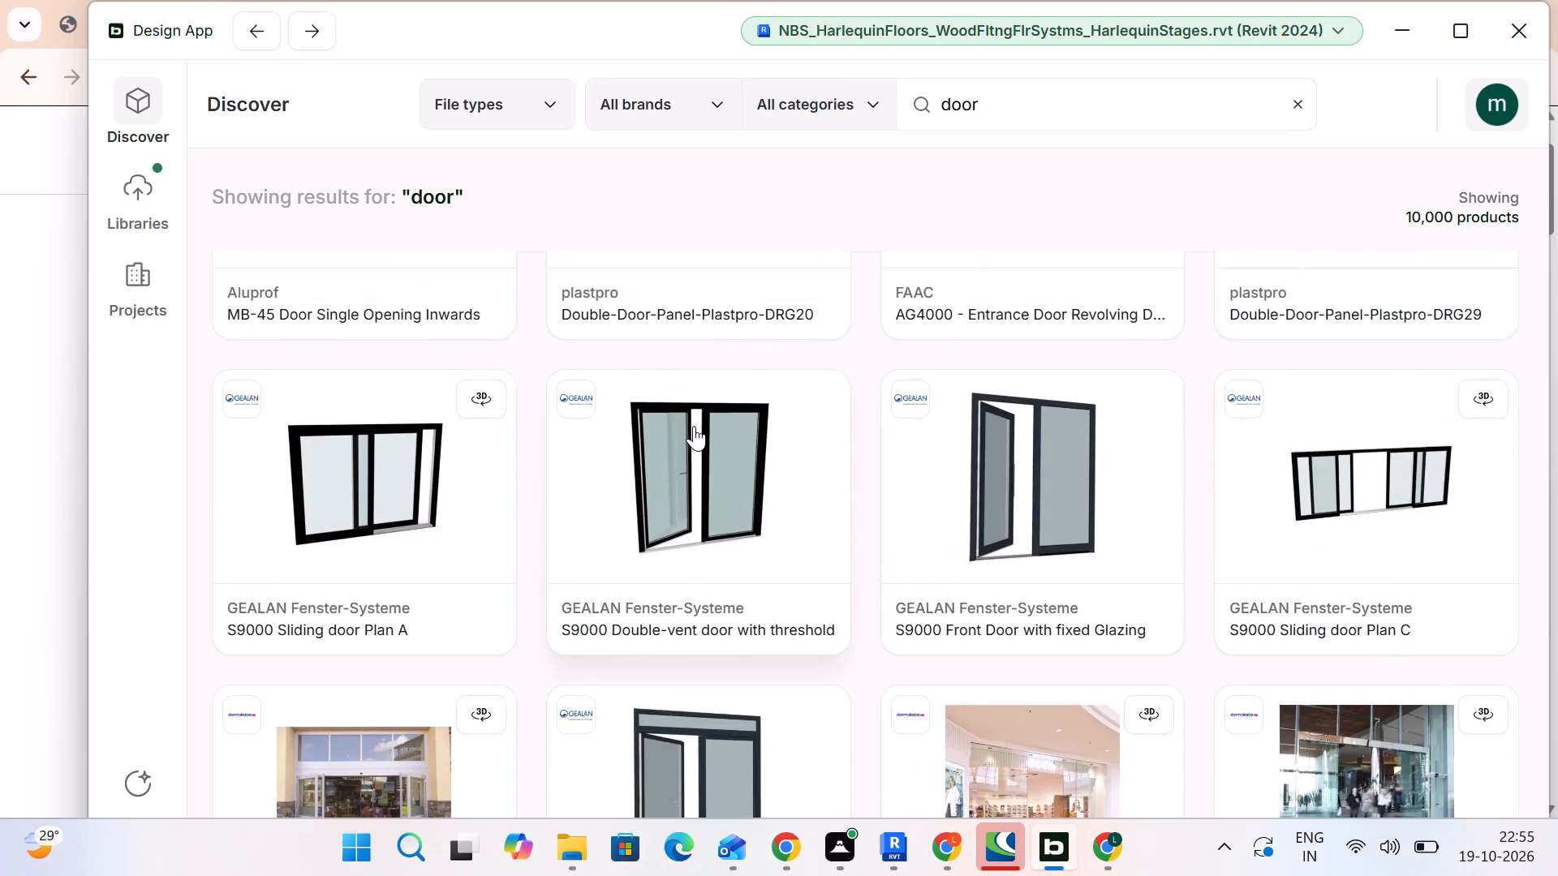
pyautogui.scroll(-9, 694, 426)
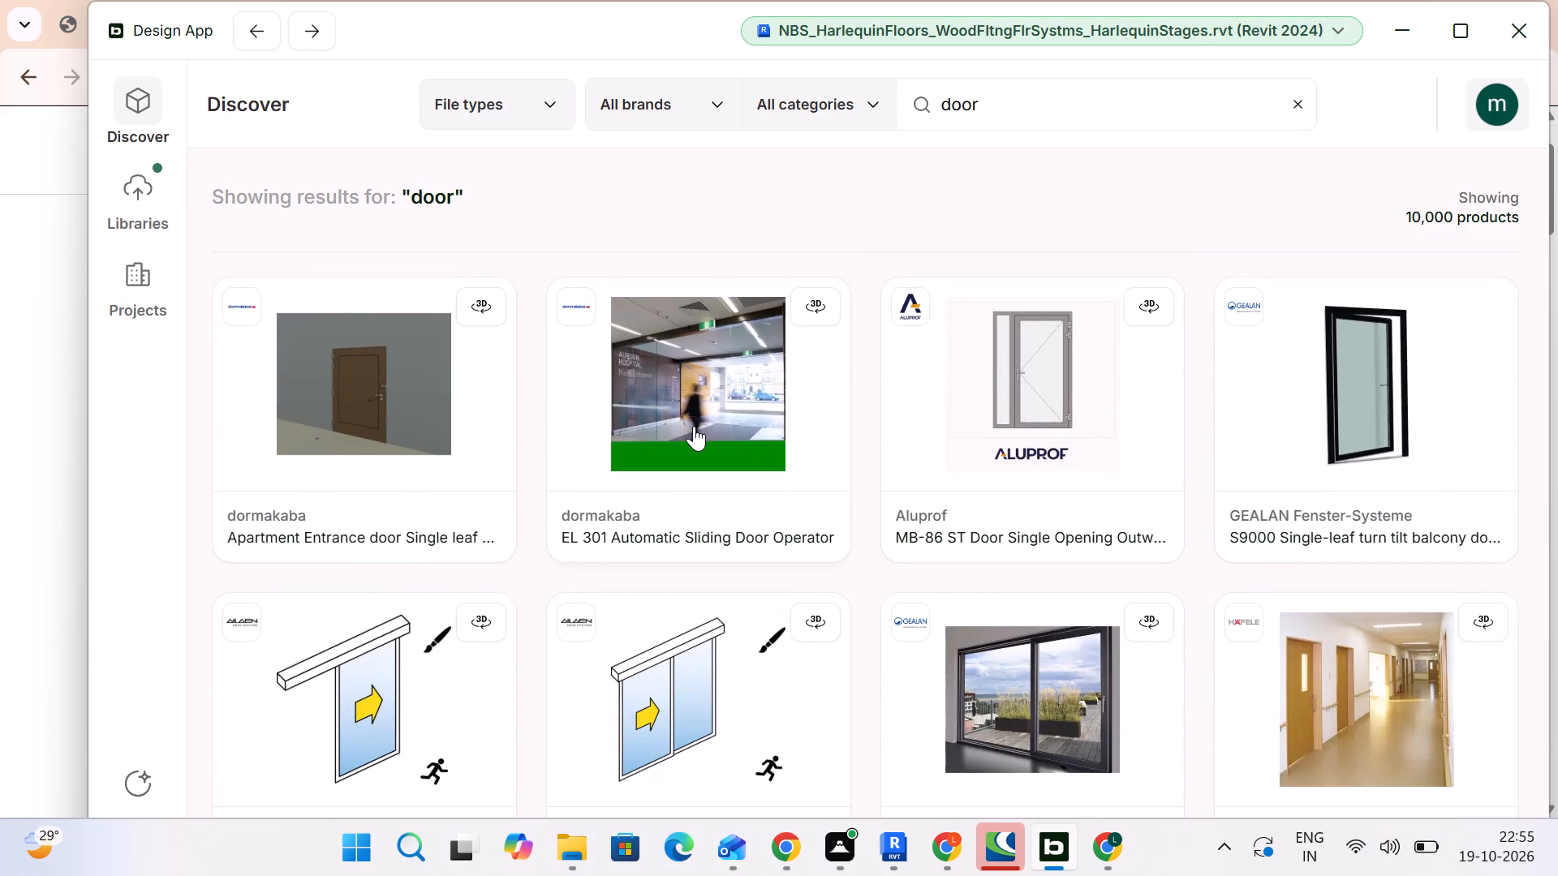
pyautogui.scroll(-5, 694, 426)
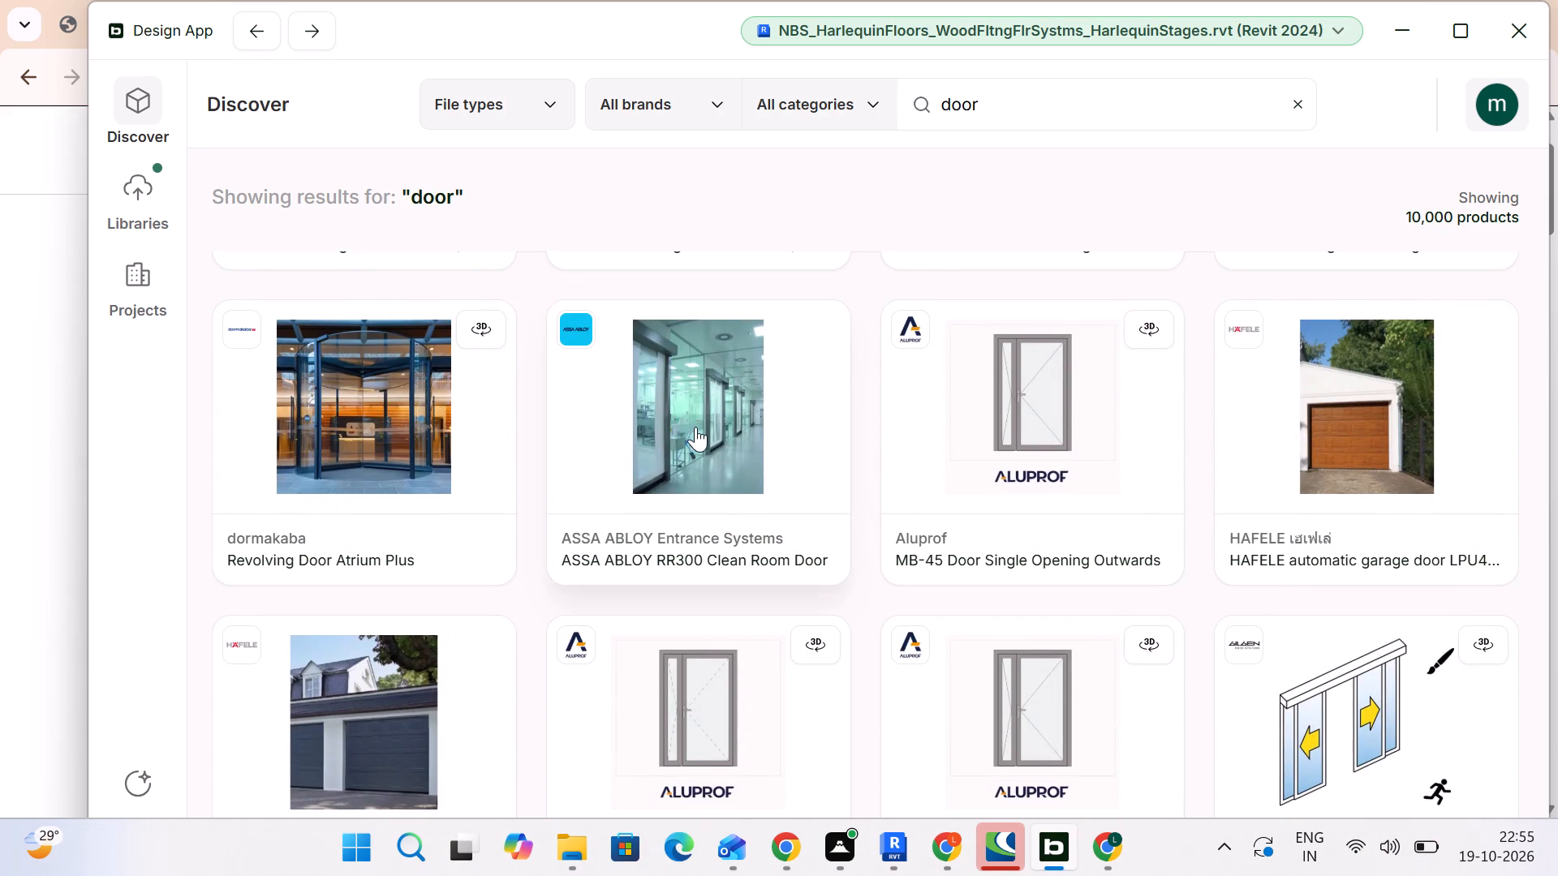
pyautogui.scroll(-10, 696, 427)
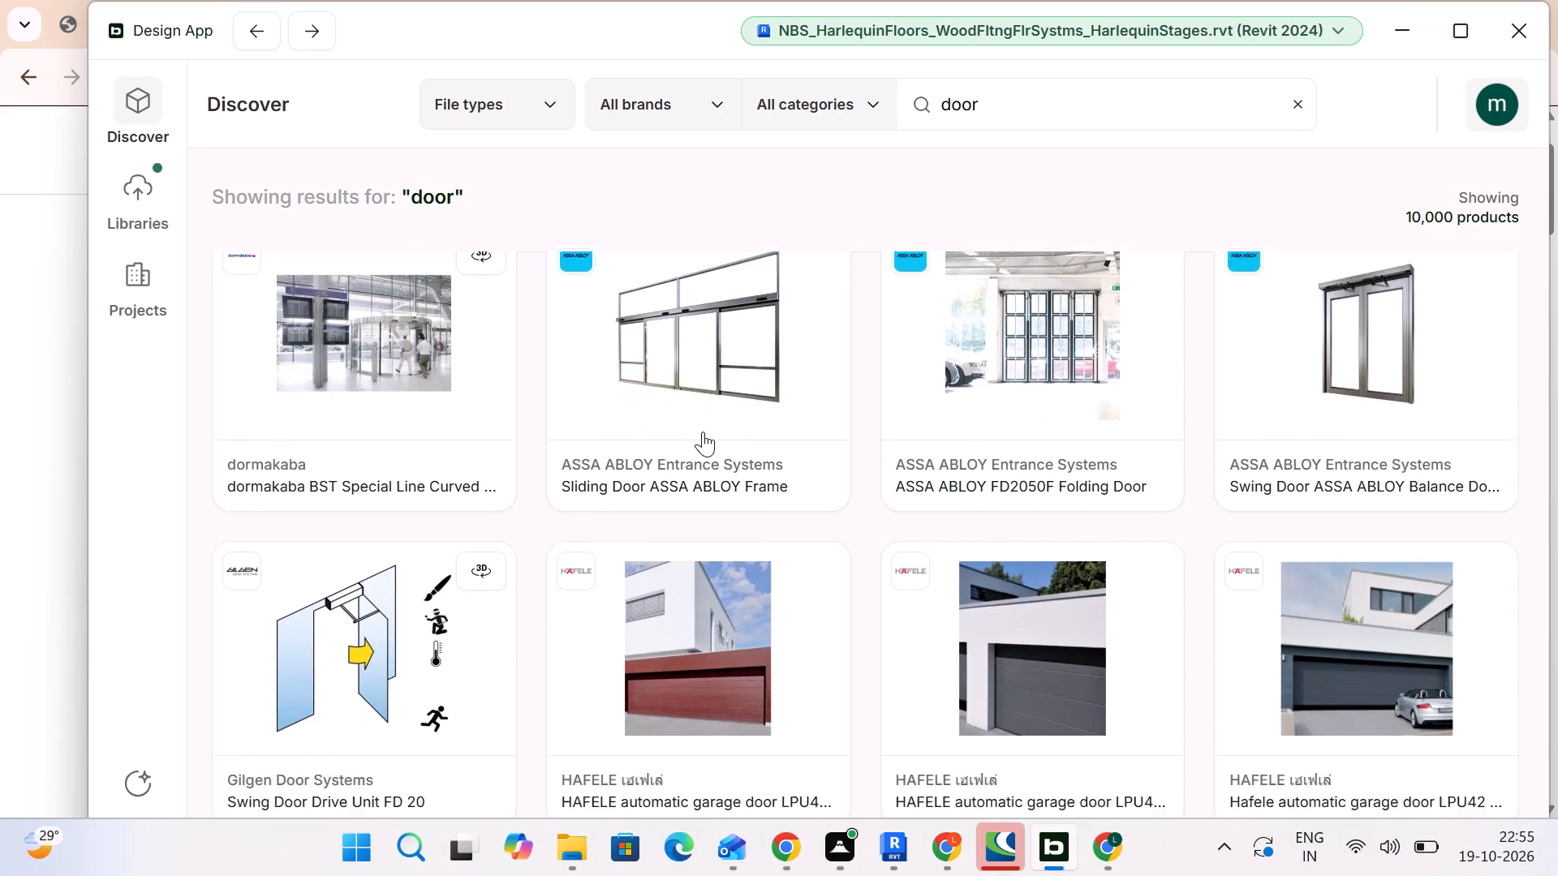
pyautogui.scroll(-6, 703, 432)
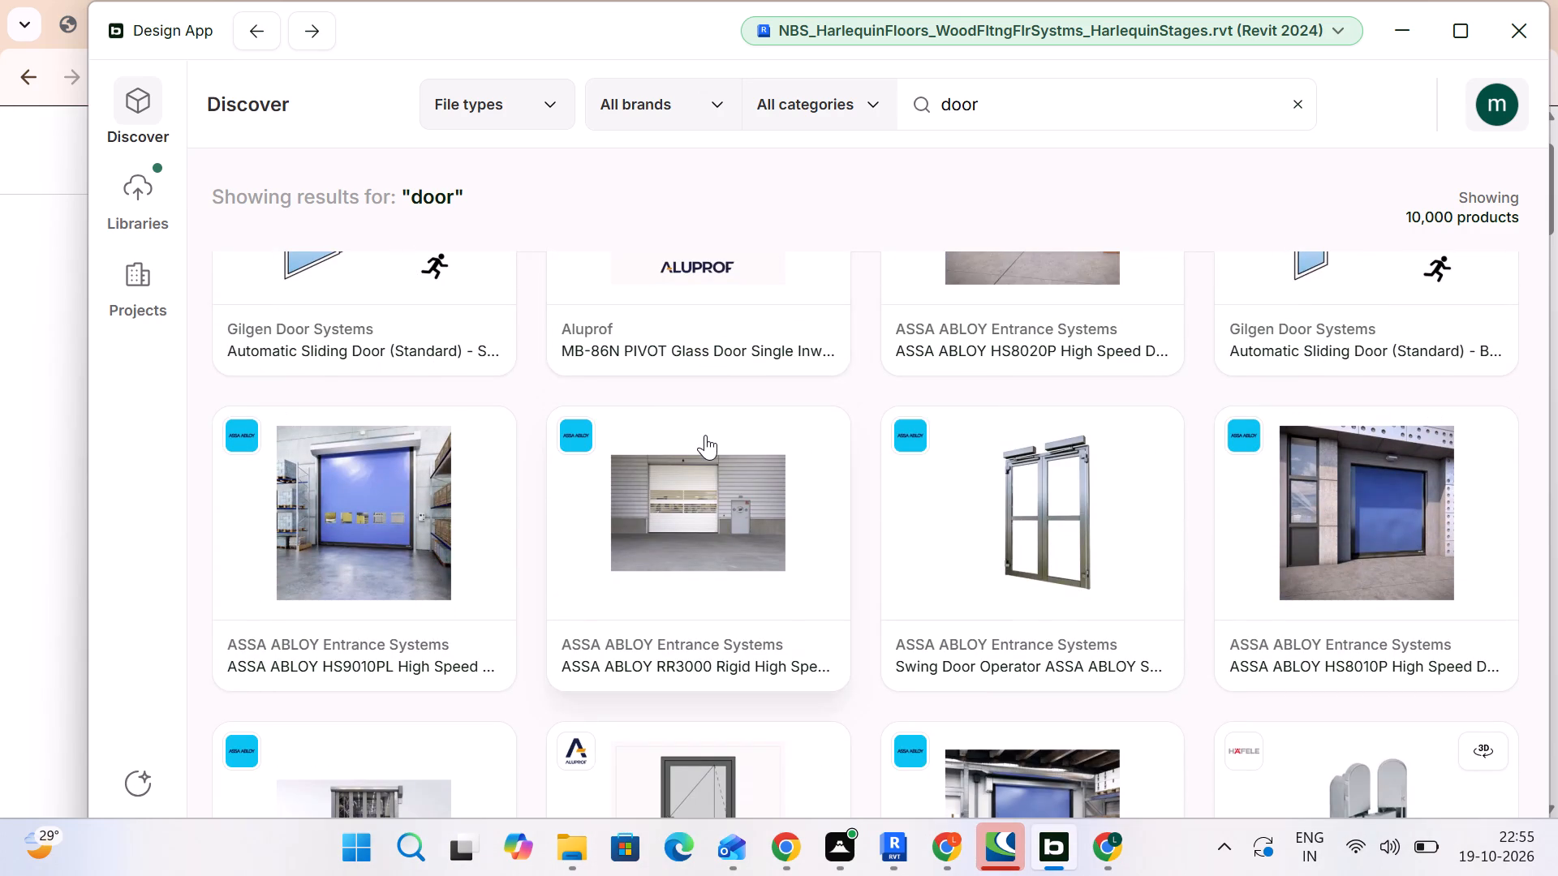
pyautogui.scroll(-5, 705, 435)
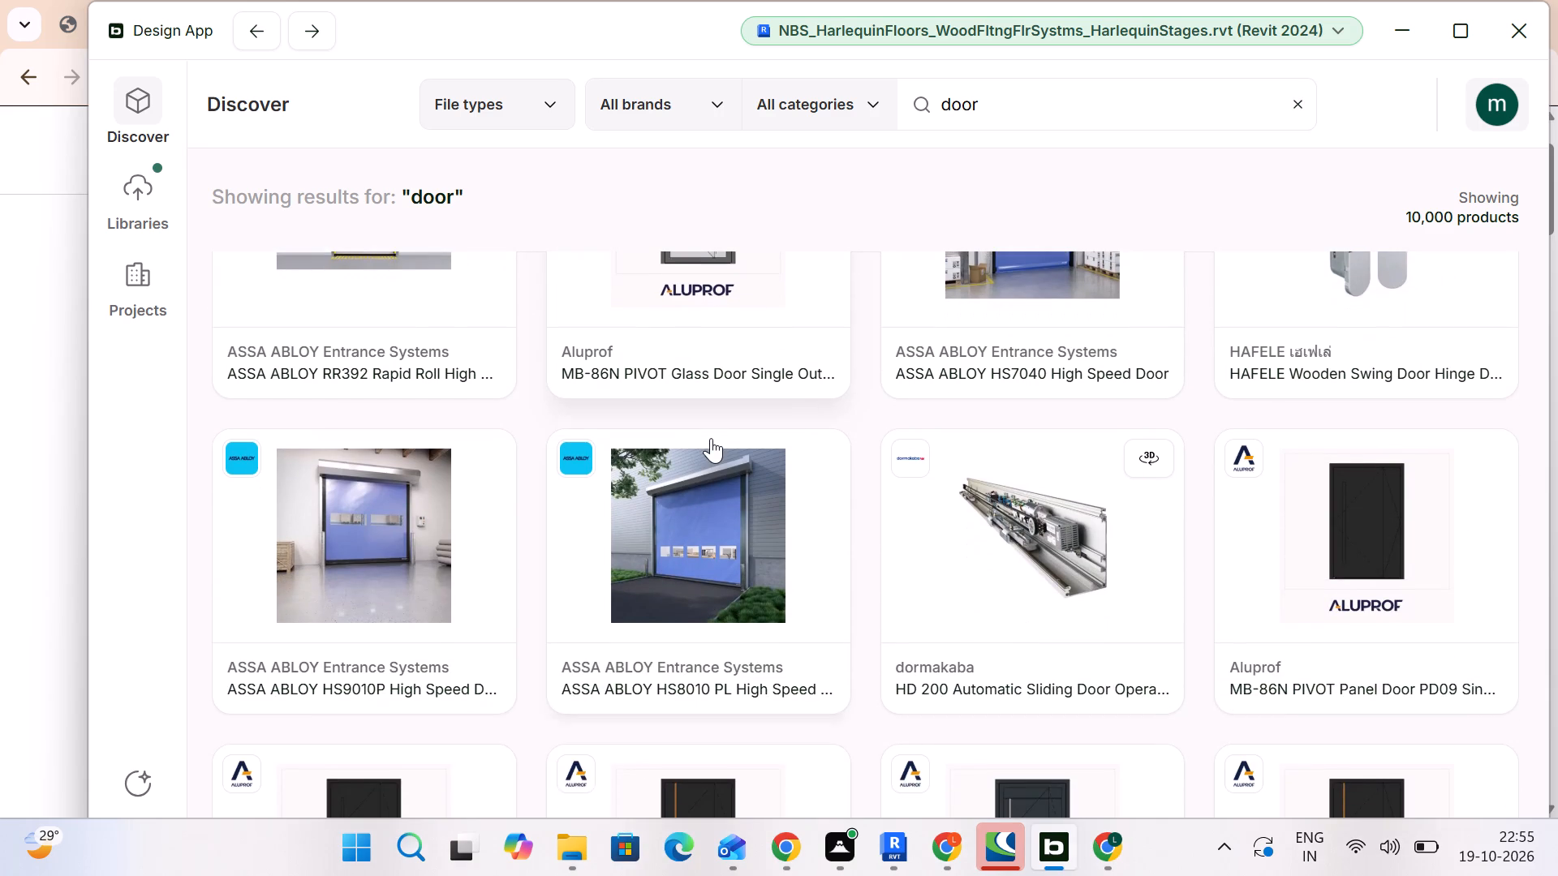
pyautogui.scroll(-3, 711, 438)
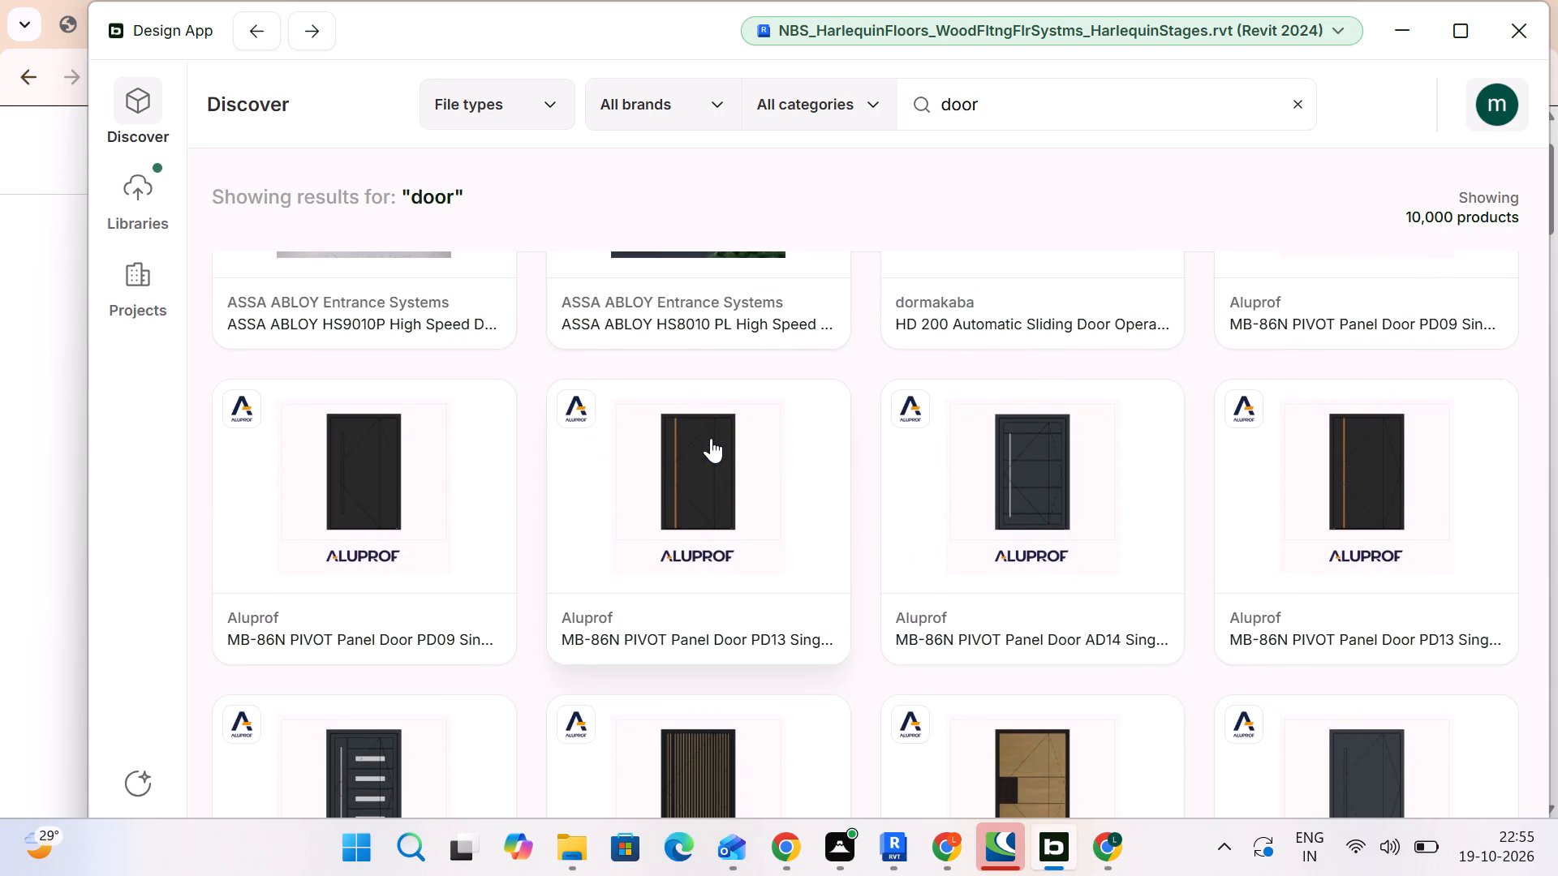
pyautogui.scroll(-2, 711, 438)
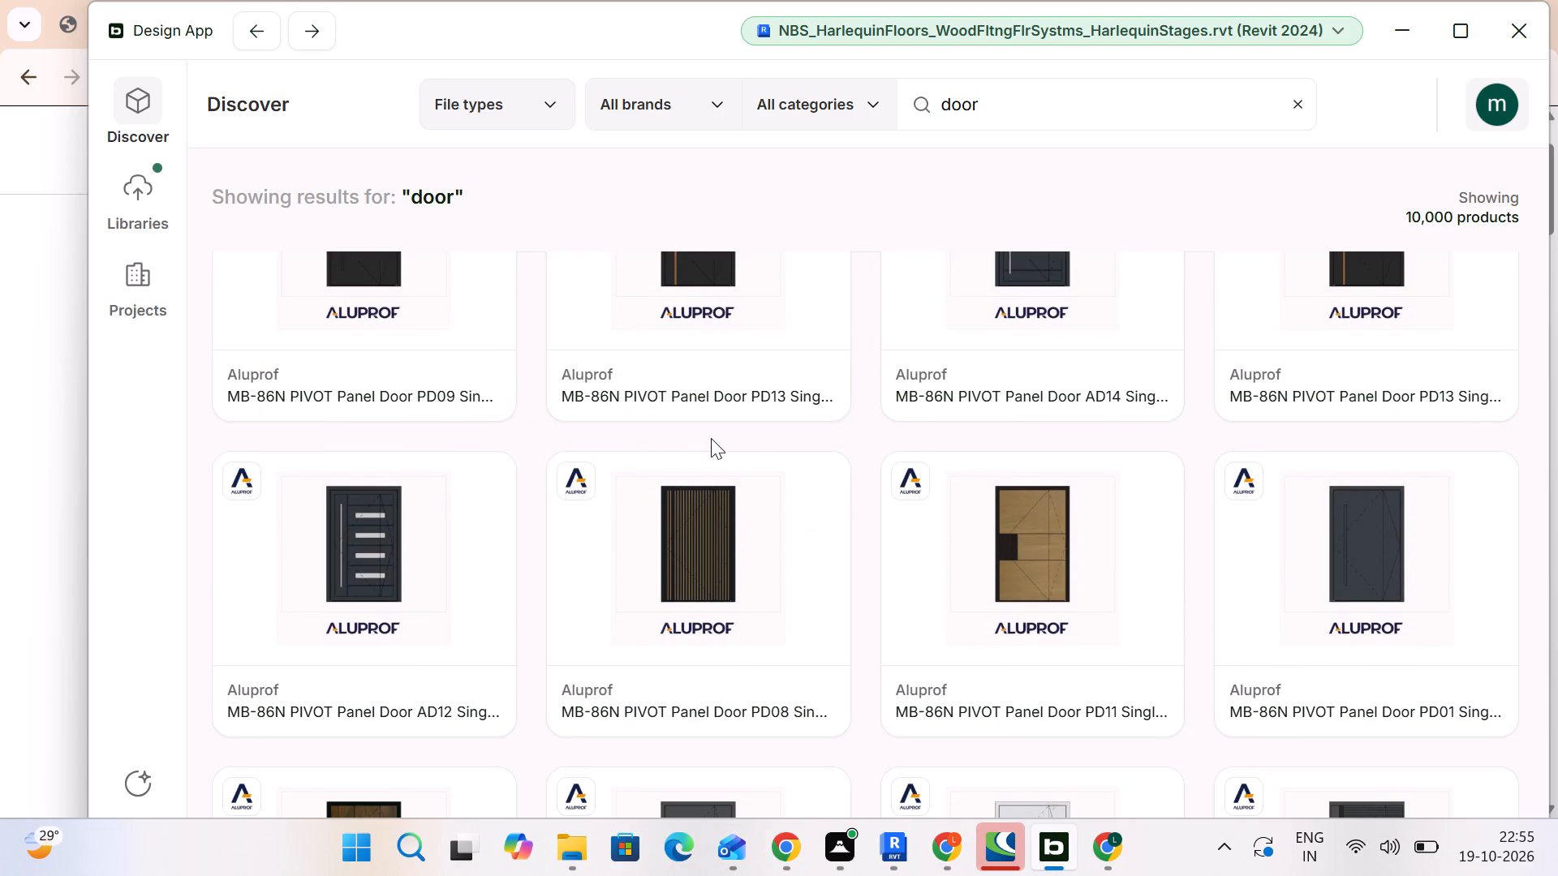
pyautogui.scroll(-2, 711, 438)
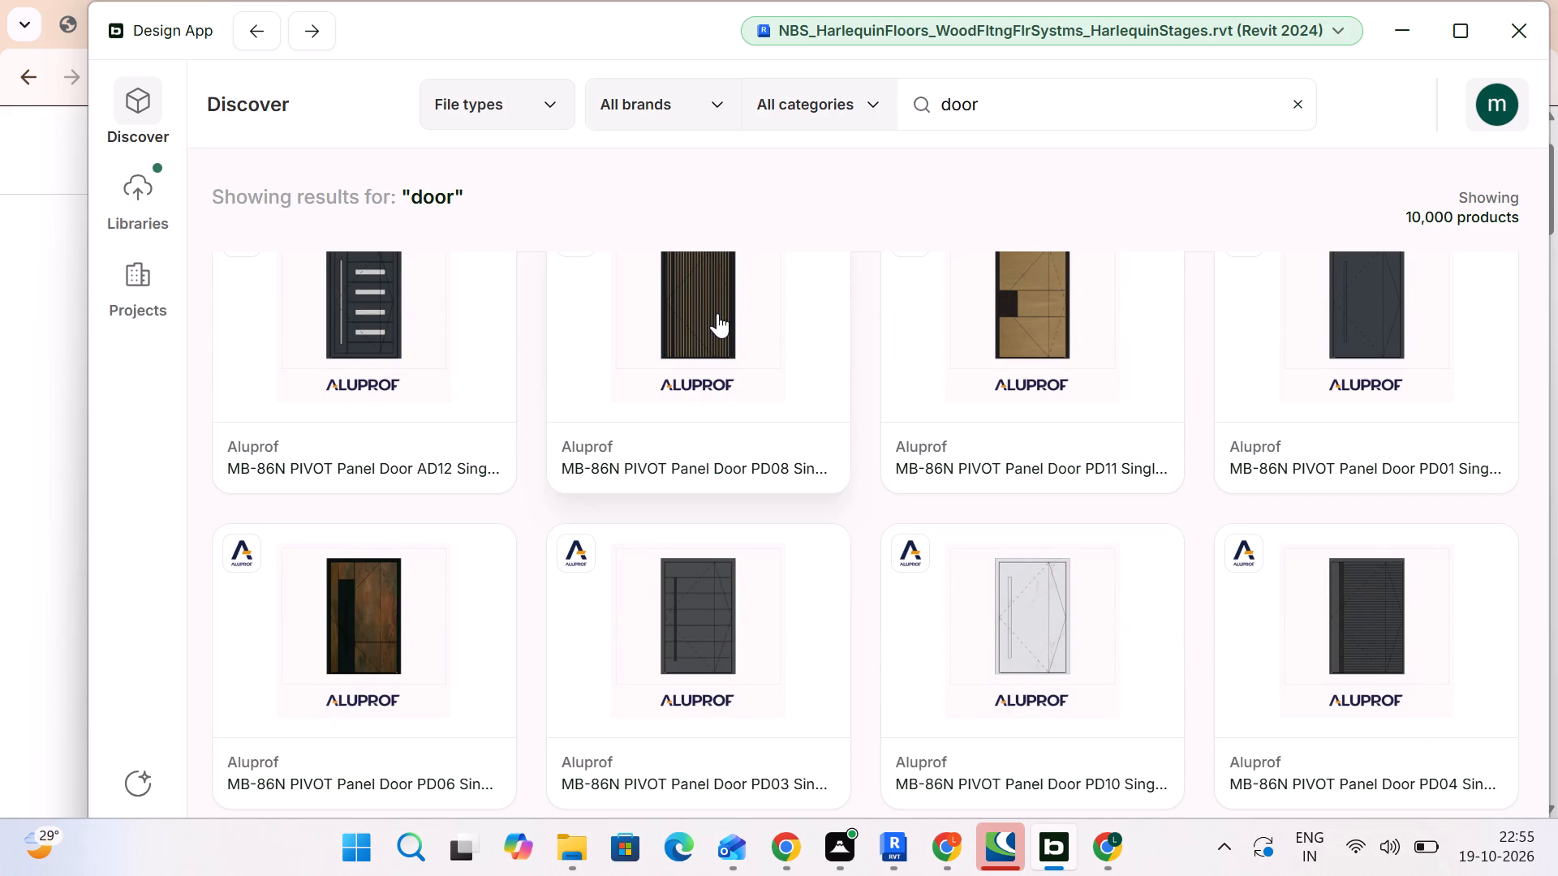
# Download the Revit zip of Aluprof's MB-86N PIVOT Panel Door PD08 Single Outward Opening from its product details.
pyautogui.click(711, 287)
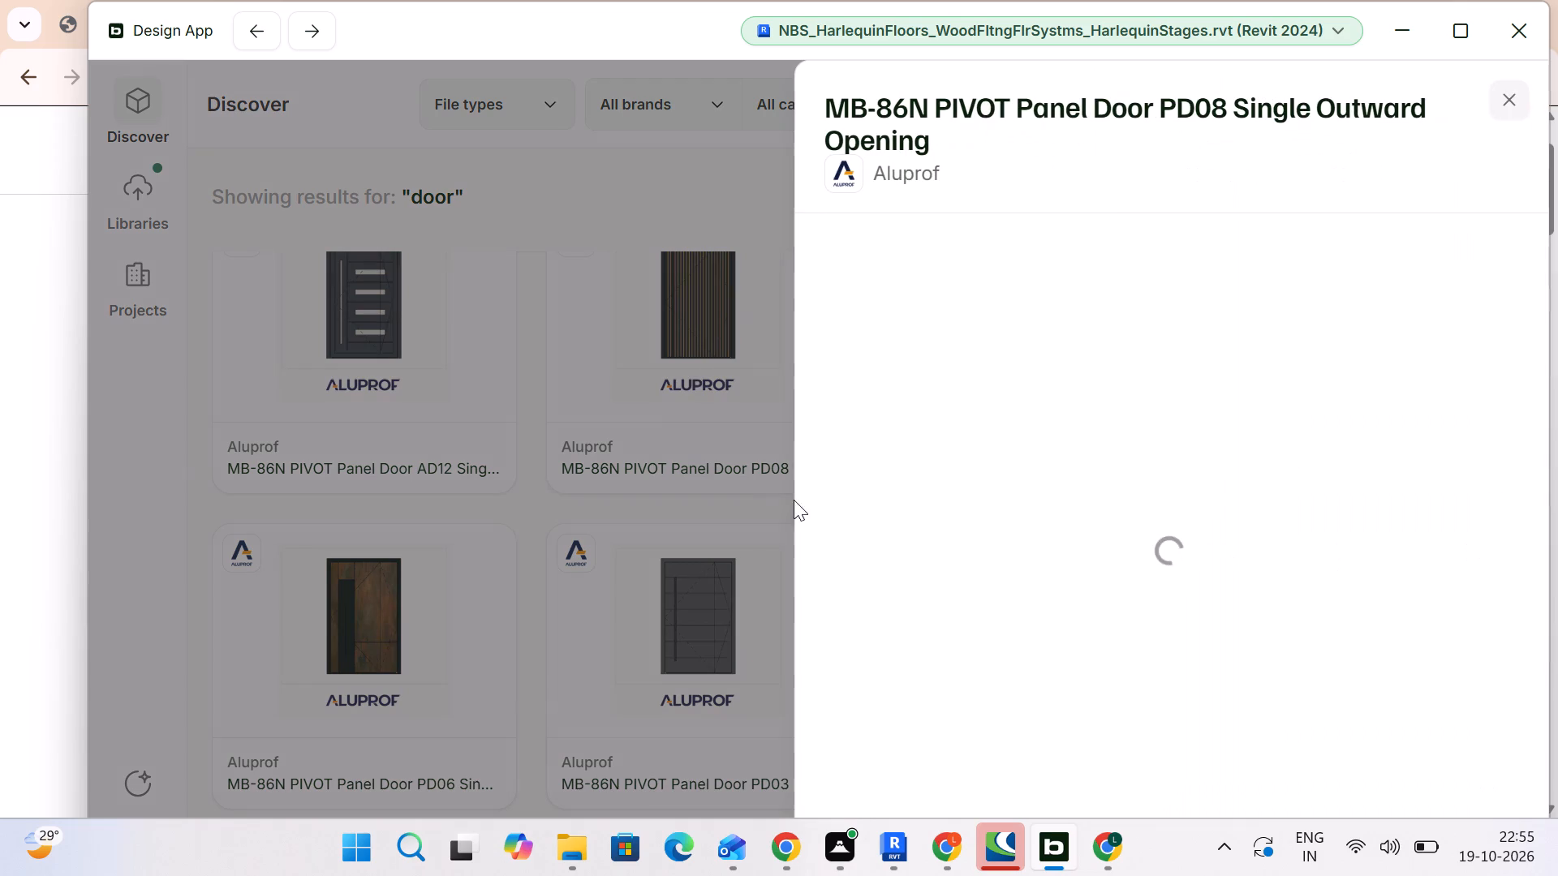
pyautogui.scroll(-4, 1168, 619)
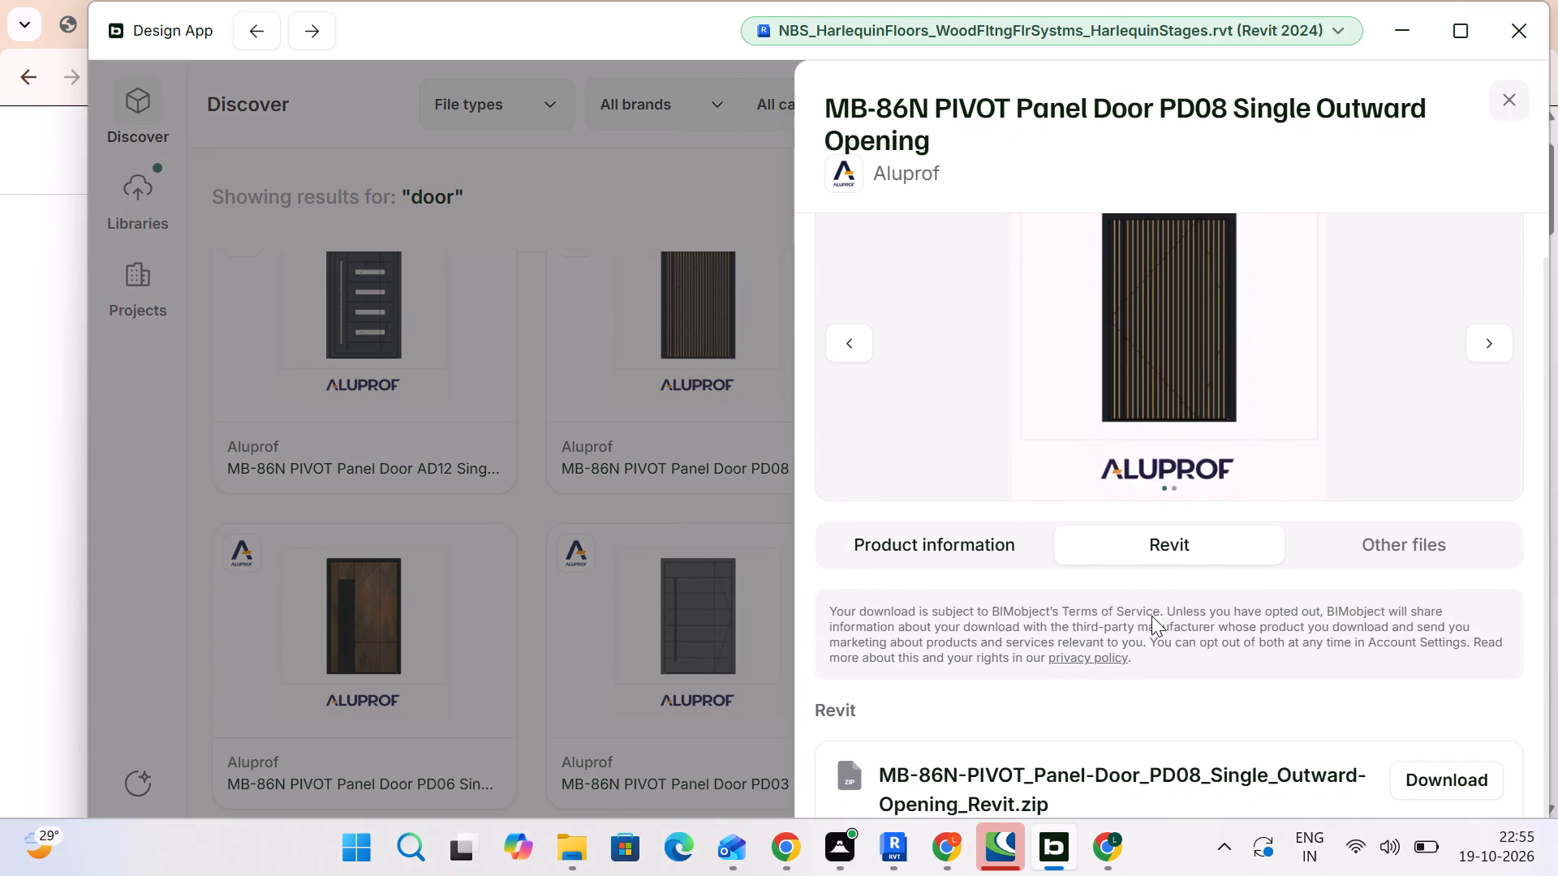
pyautogui.scroll(-4, 1061, 762)
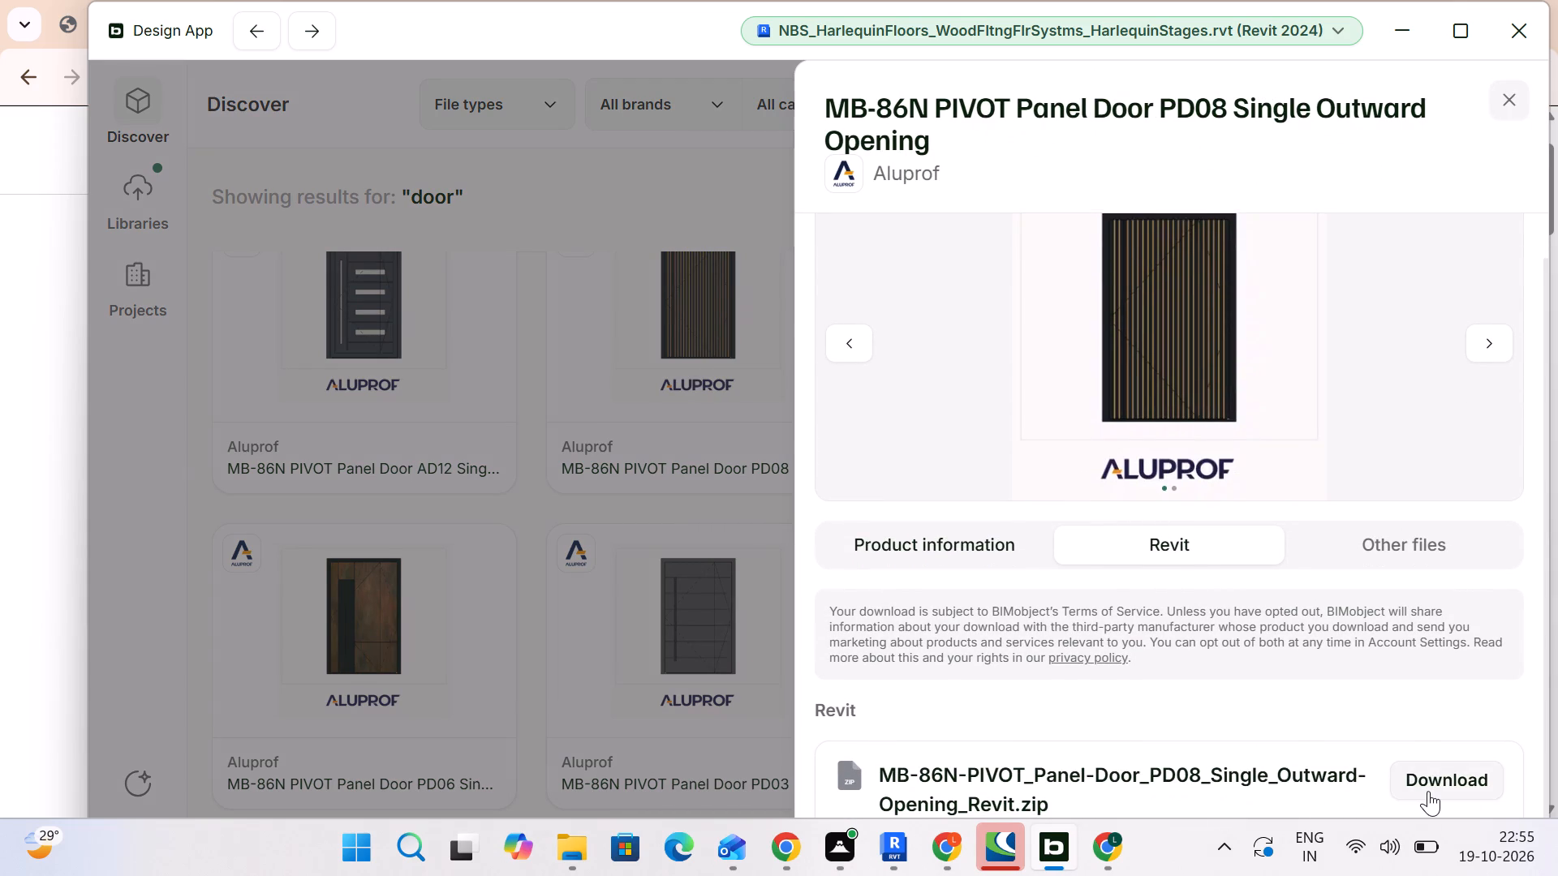
pyautogui.click(1428, 791)
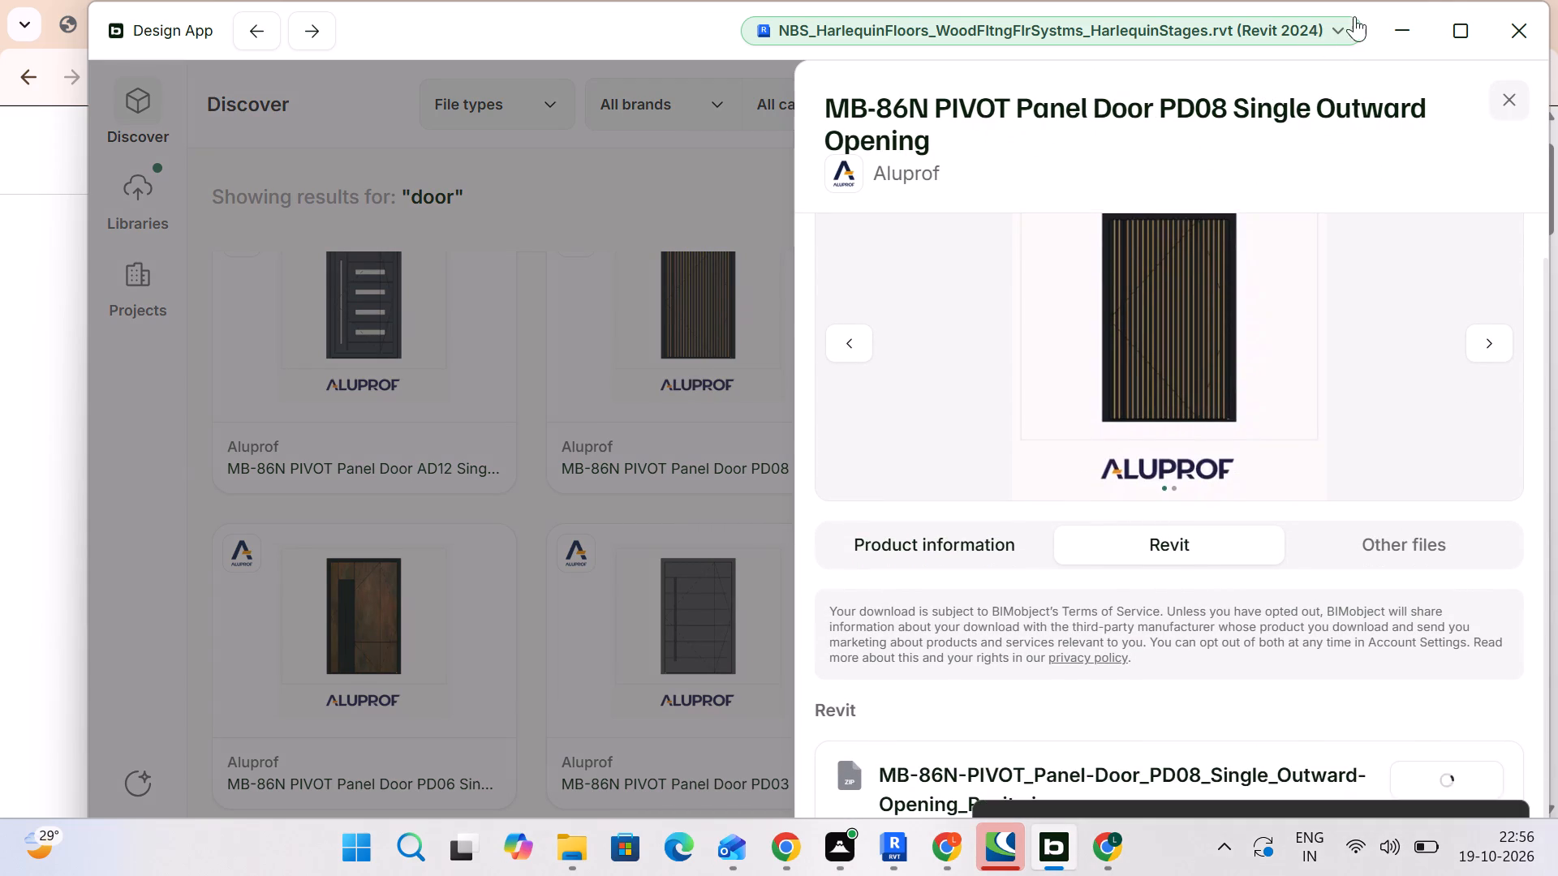
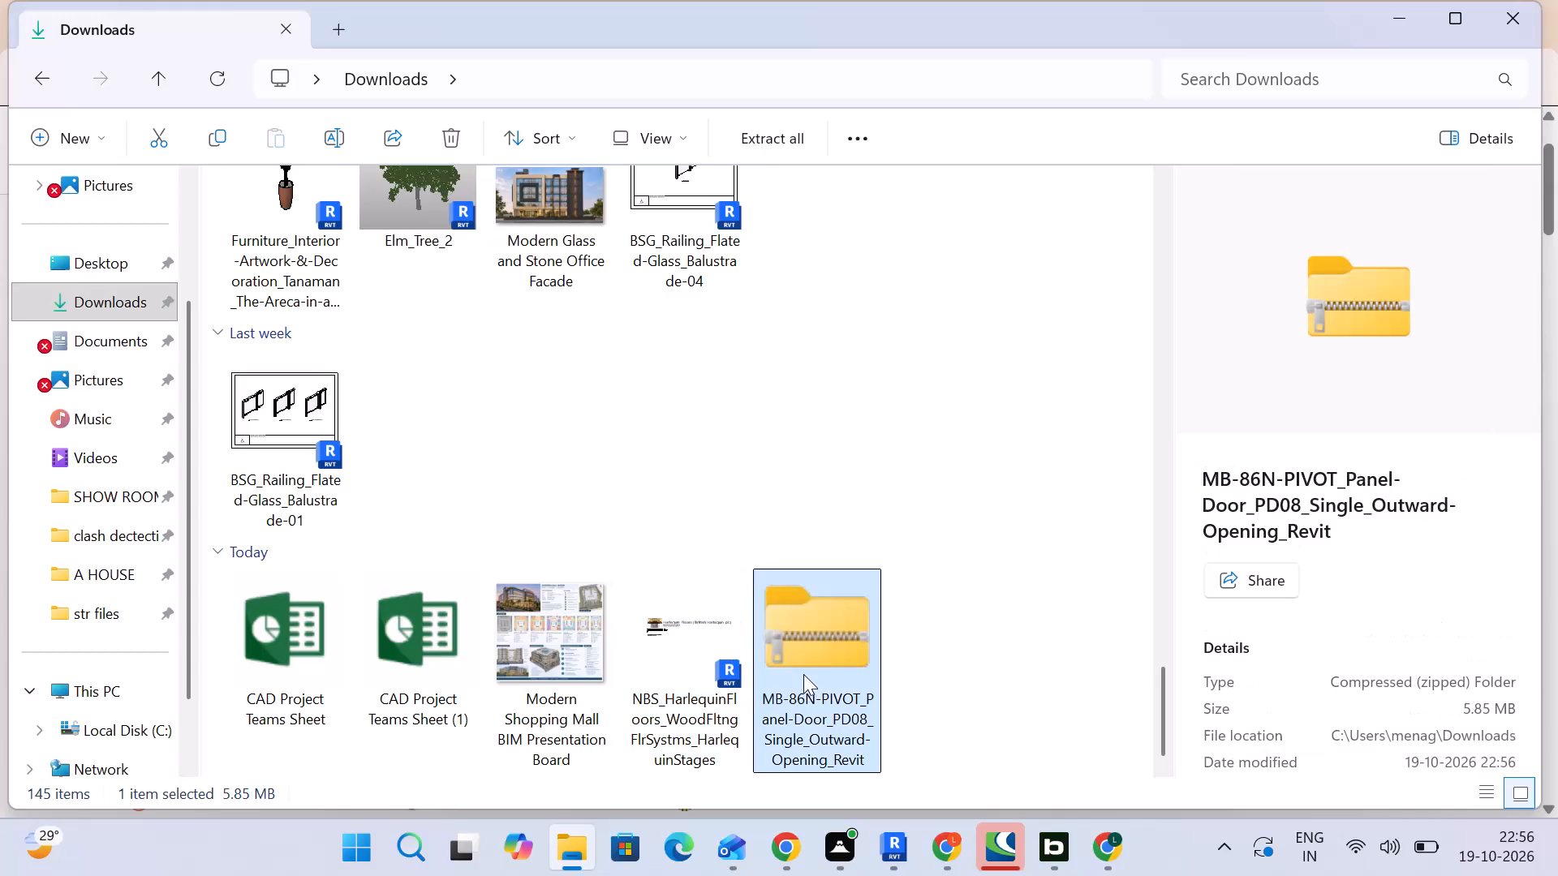
# Duplicate the MB-86N-PIVOT_Panel-Door_PD08_Single_Outward-Opening_Revit zip archive within the Downloads folder.
pyautogui.moveTo(803, 674); pyautogui.dragTo(798, 691, button='right')
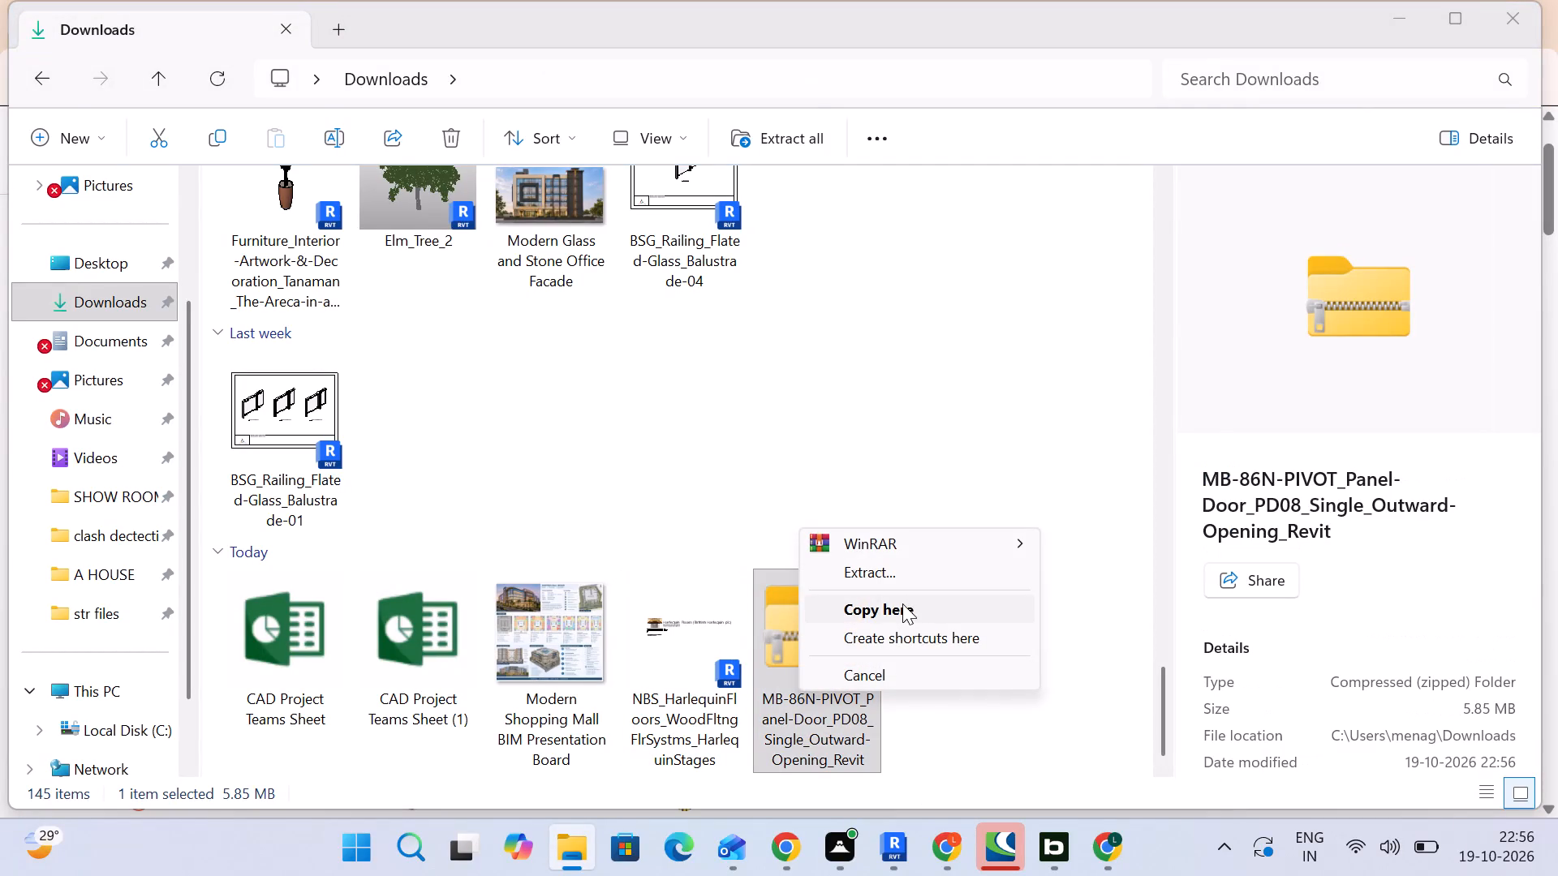
pyautogui.click(902, 603)
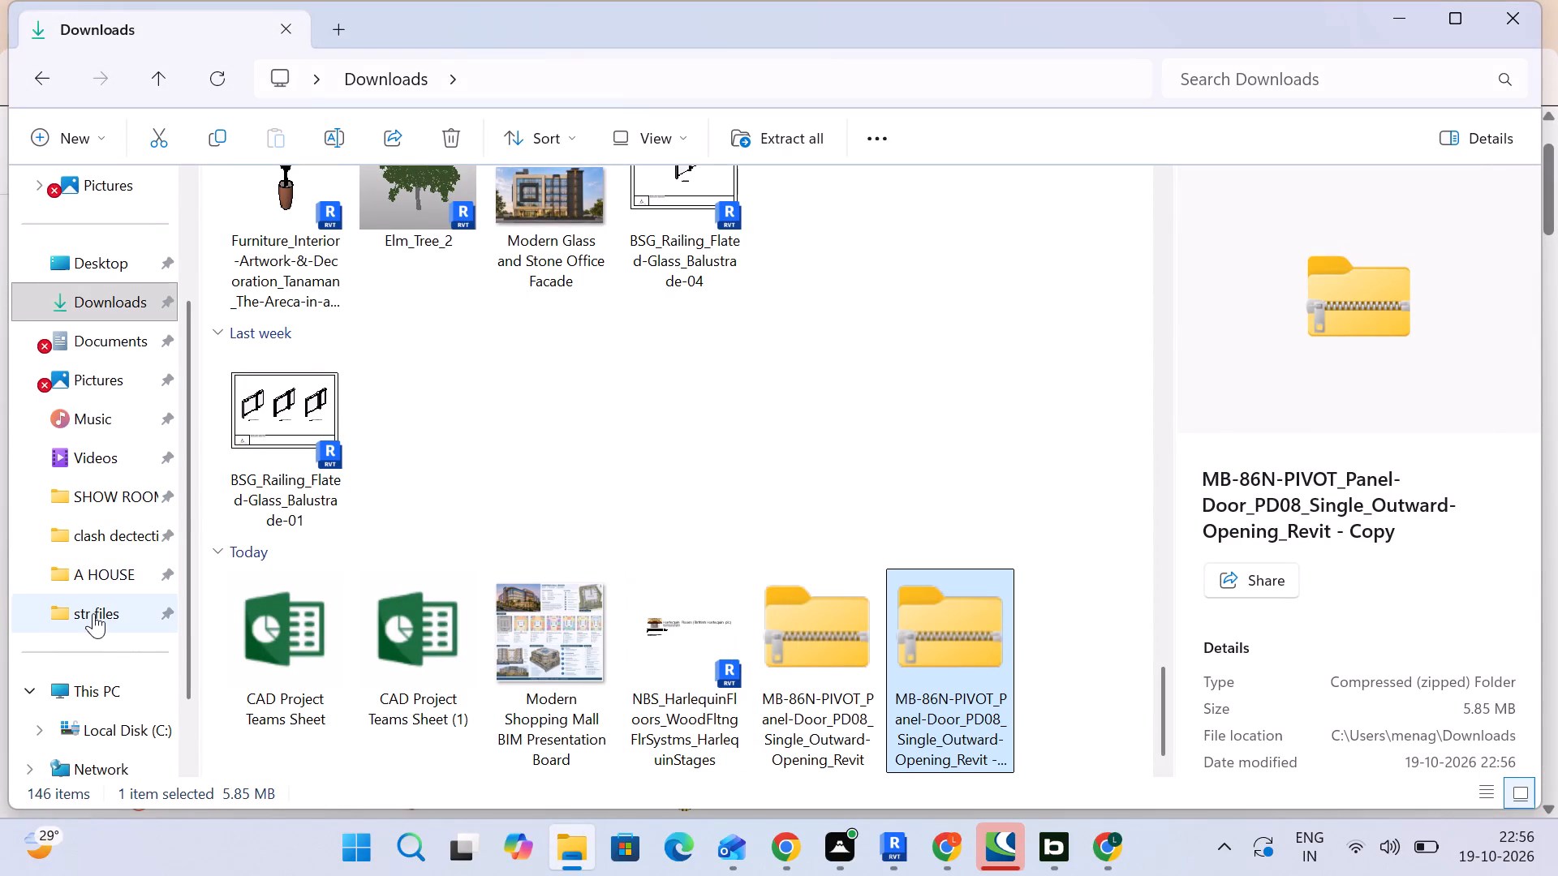
# Go to the COMPOUNTS DESIGN AND COLOUR folder and open its door subfolder.
pyautogui.doubleClick(108, 589)
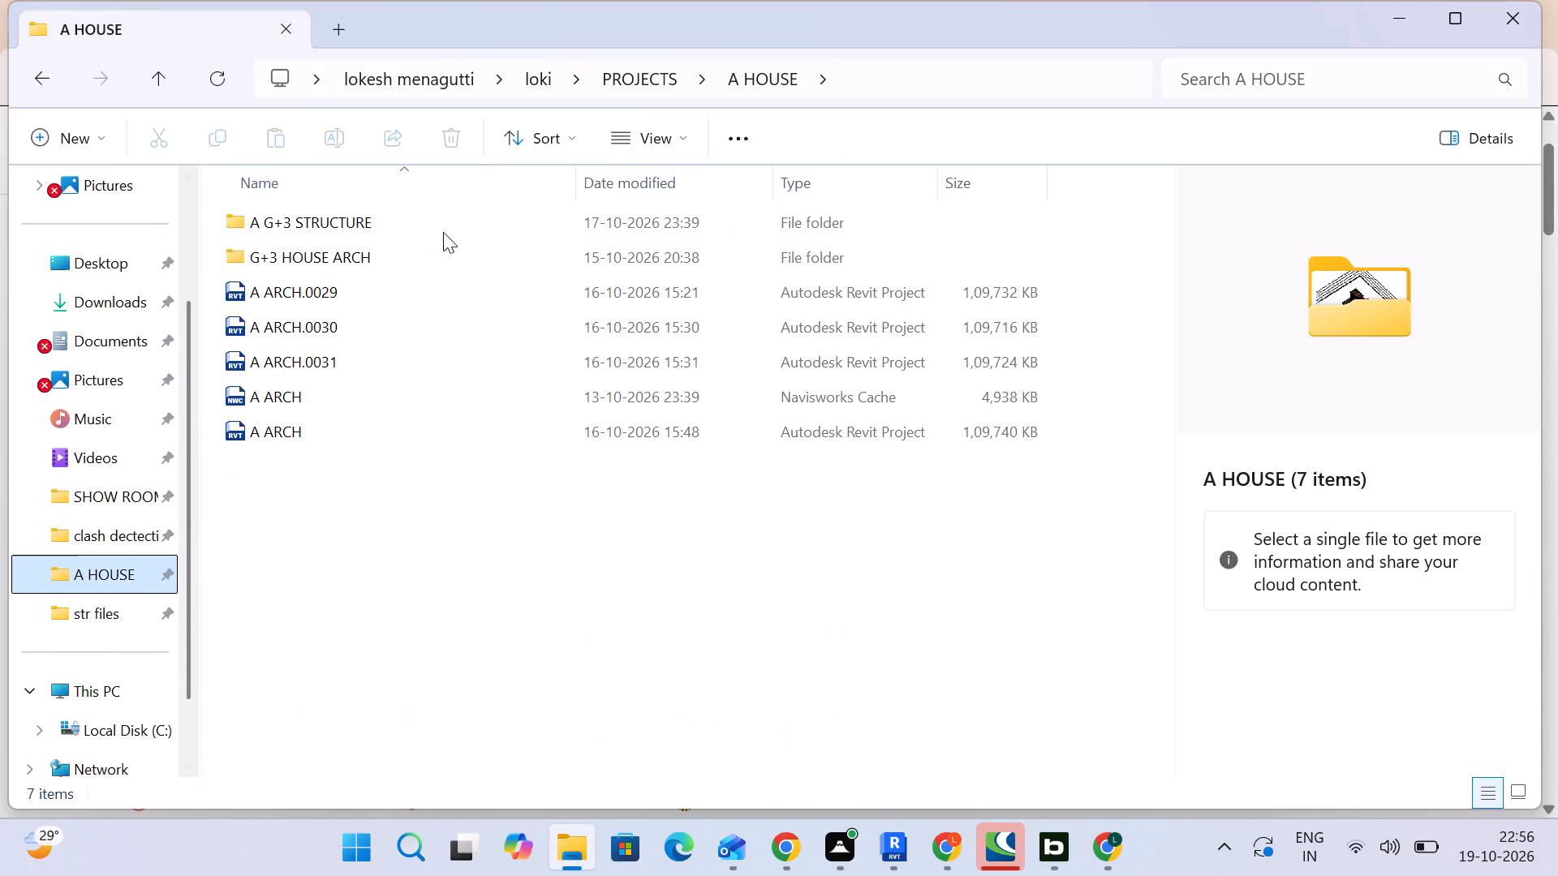
pyautogui.click(609, 79)
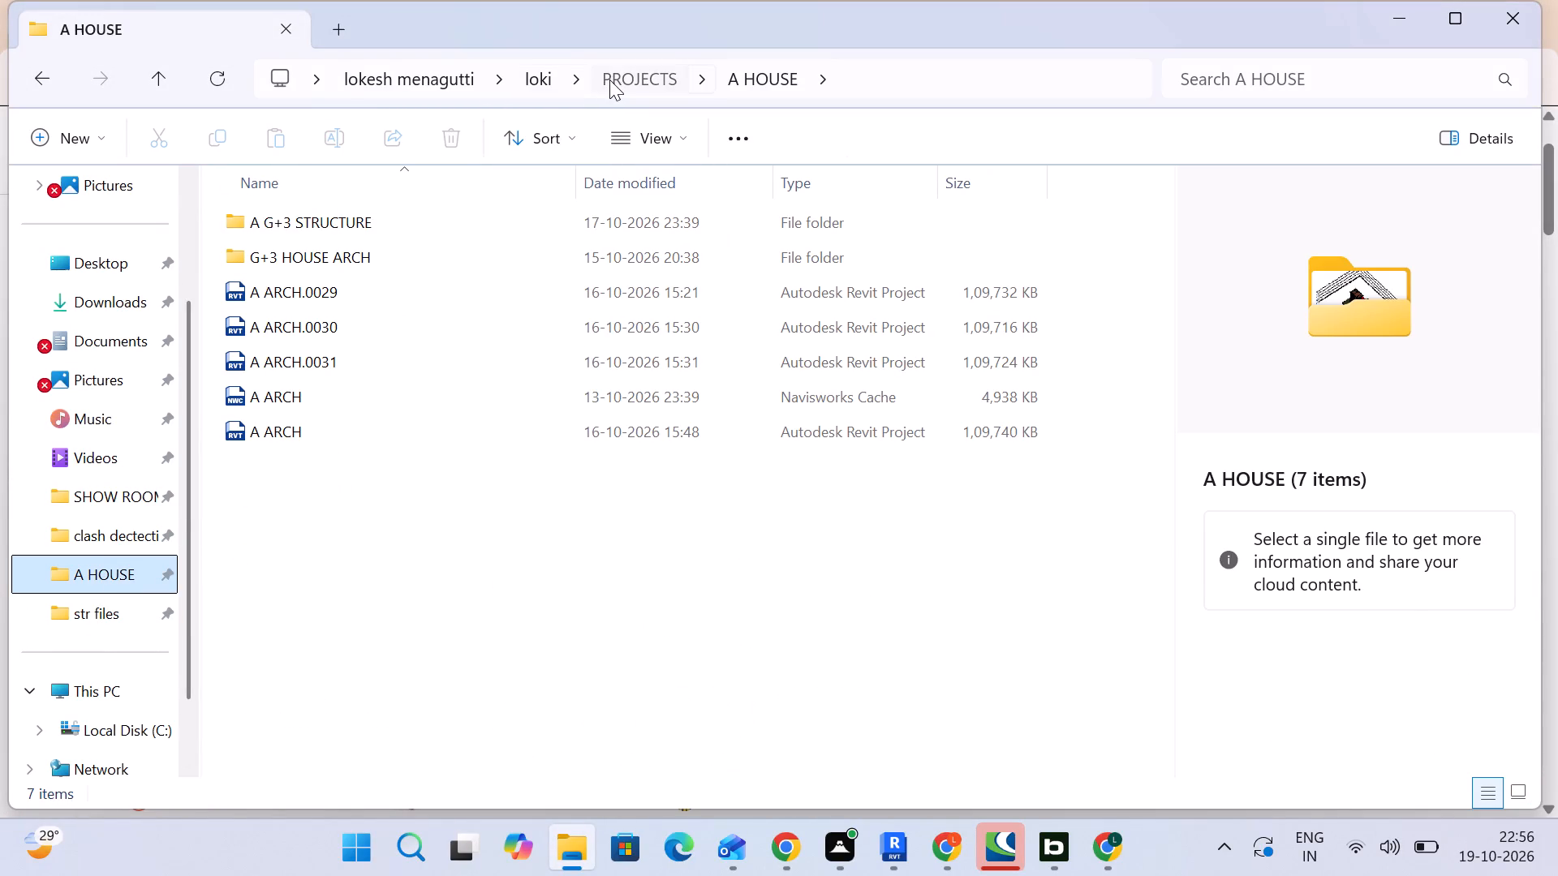
pyautogui.click(609, 79)
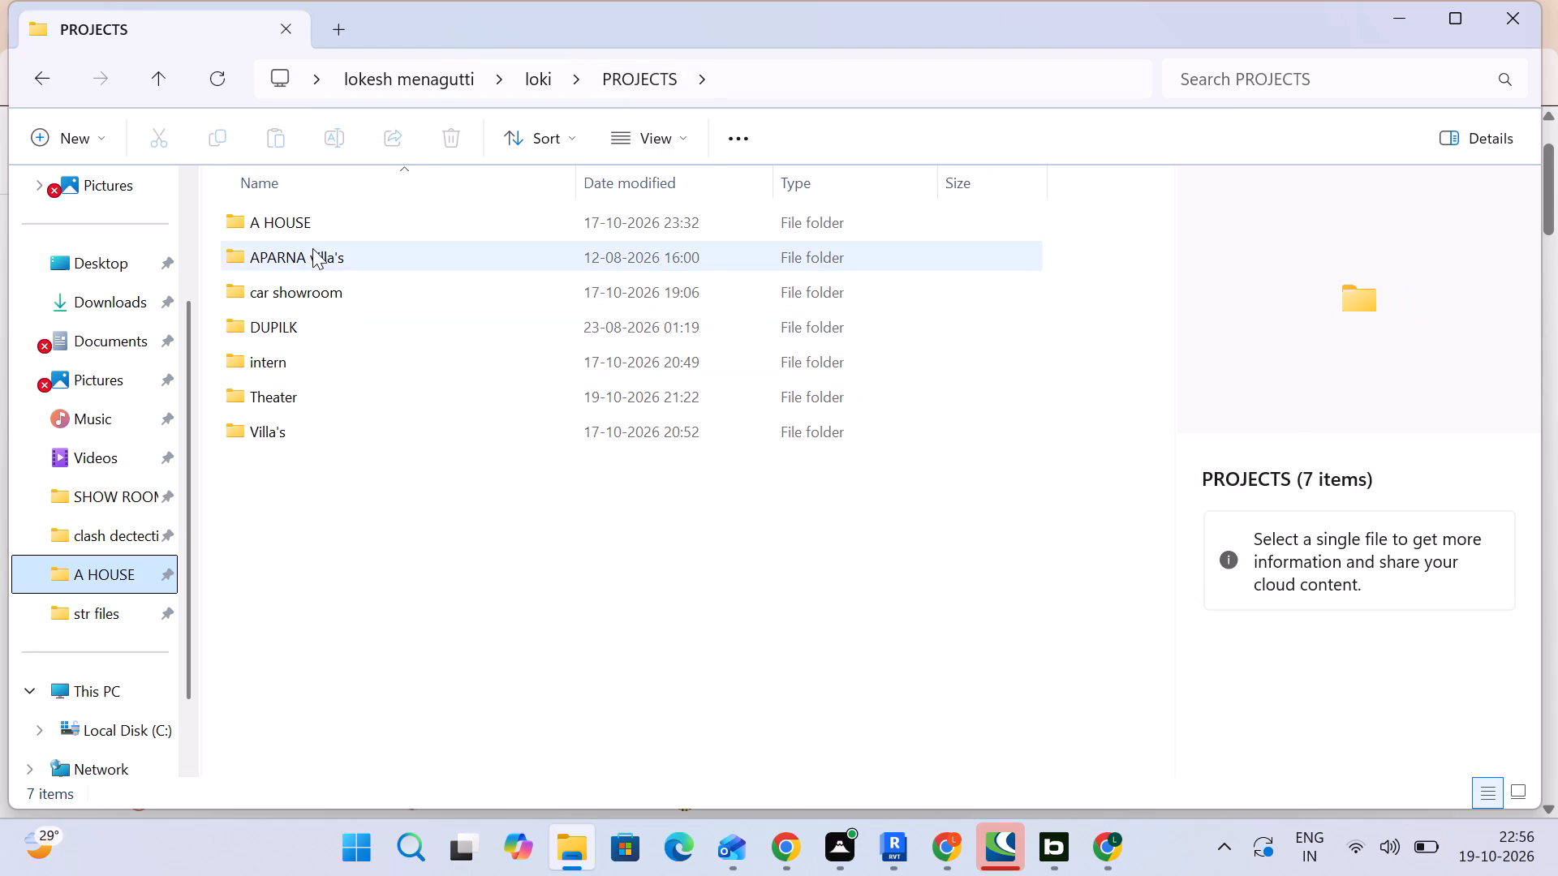
pyautogui.doubleClick(313, 384)
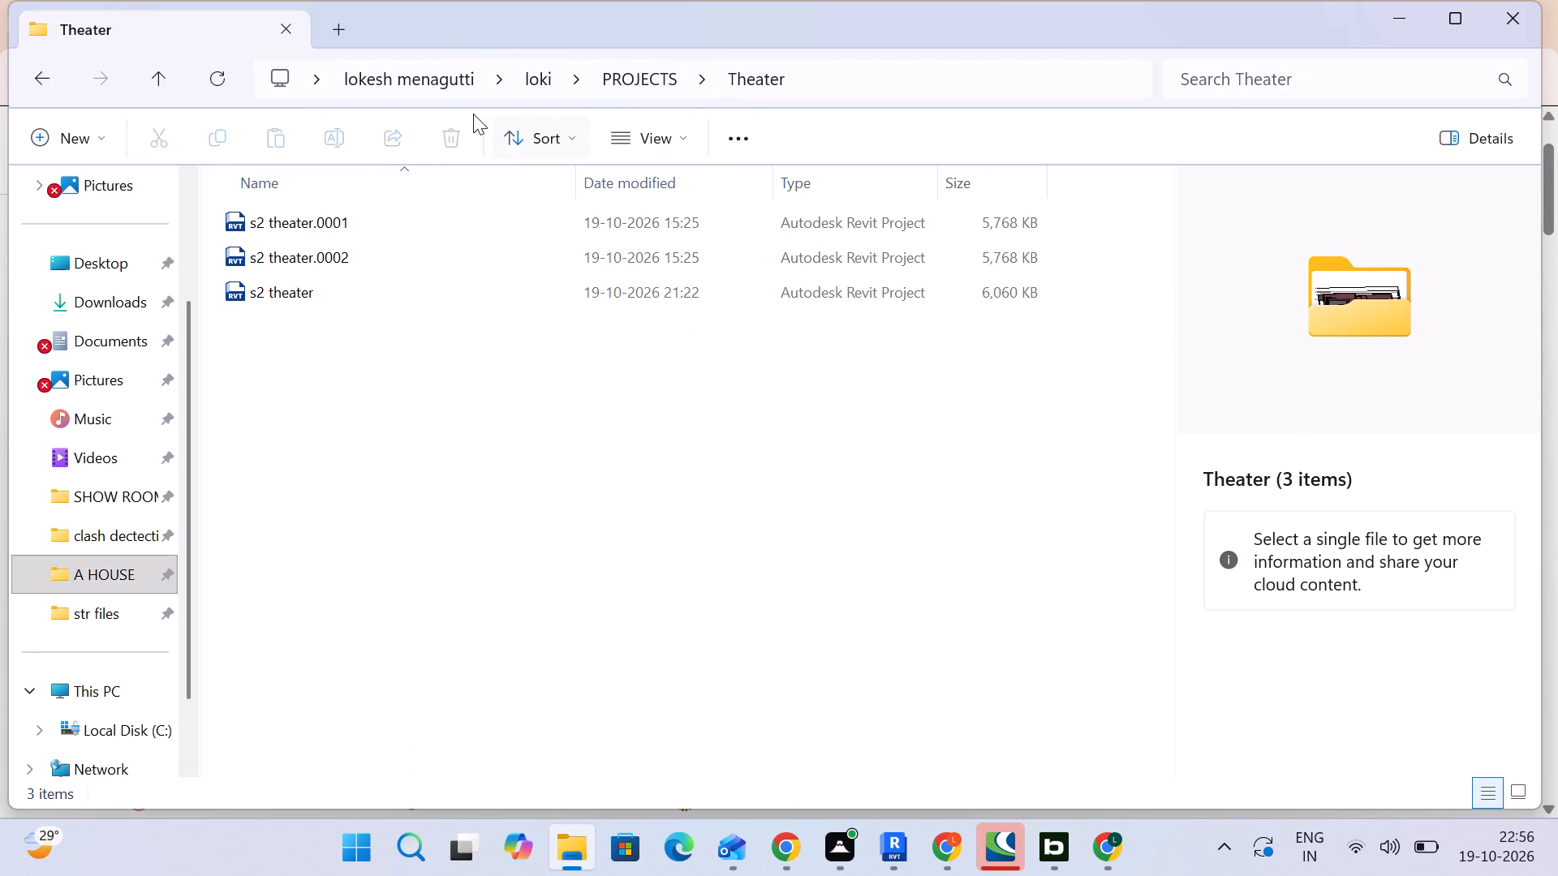
pyautogui.click(627, 86)
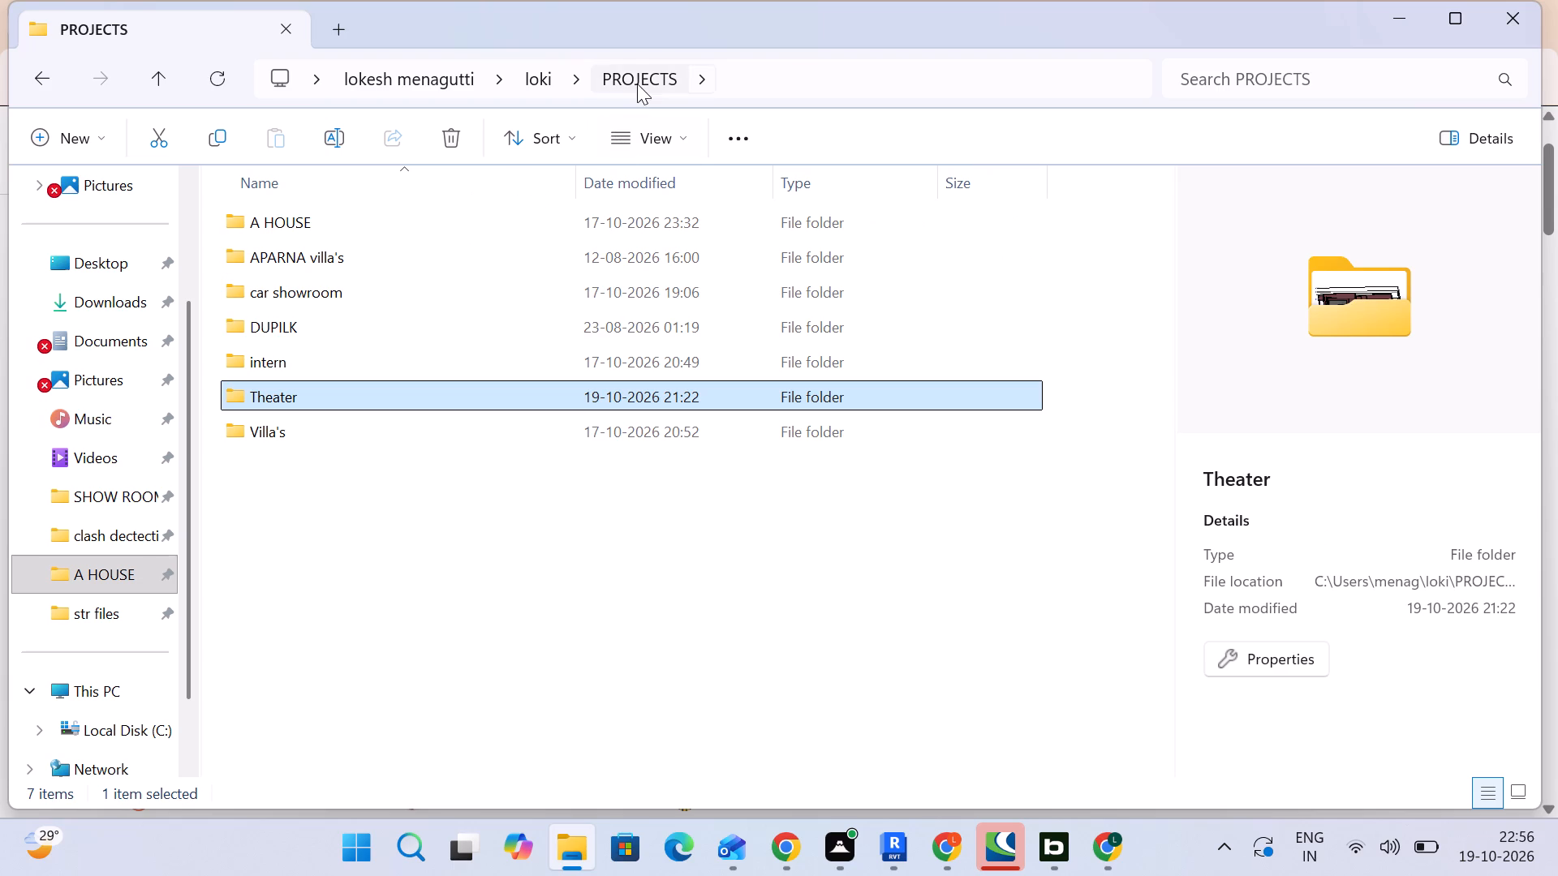
pyautogui.click(637, 84)
pyautogui.click(523, 82)
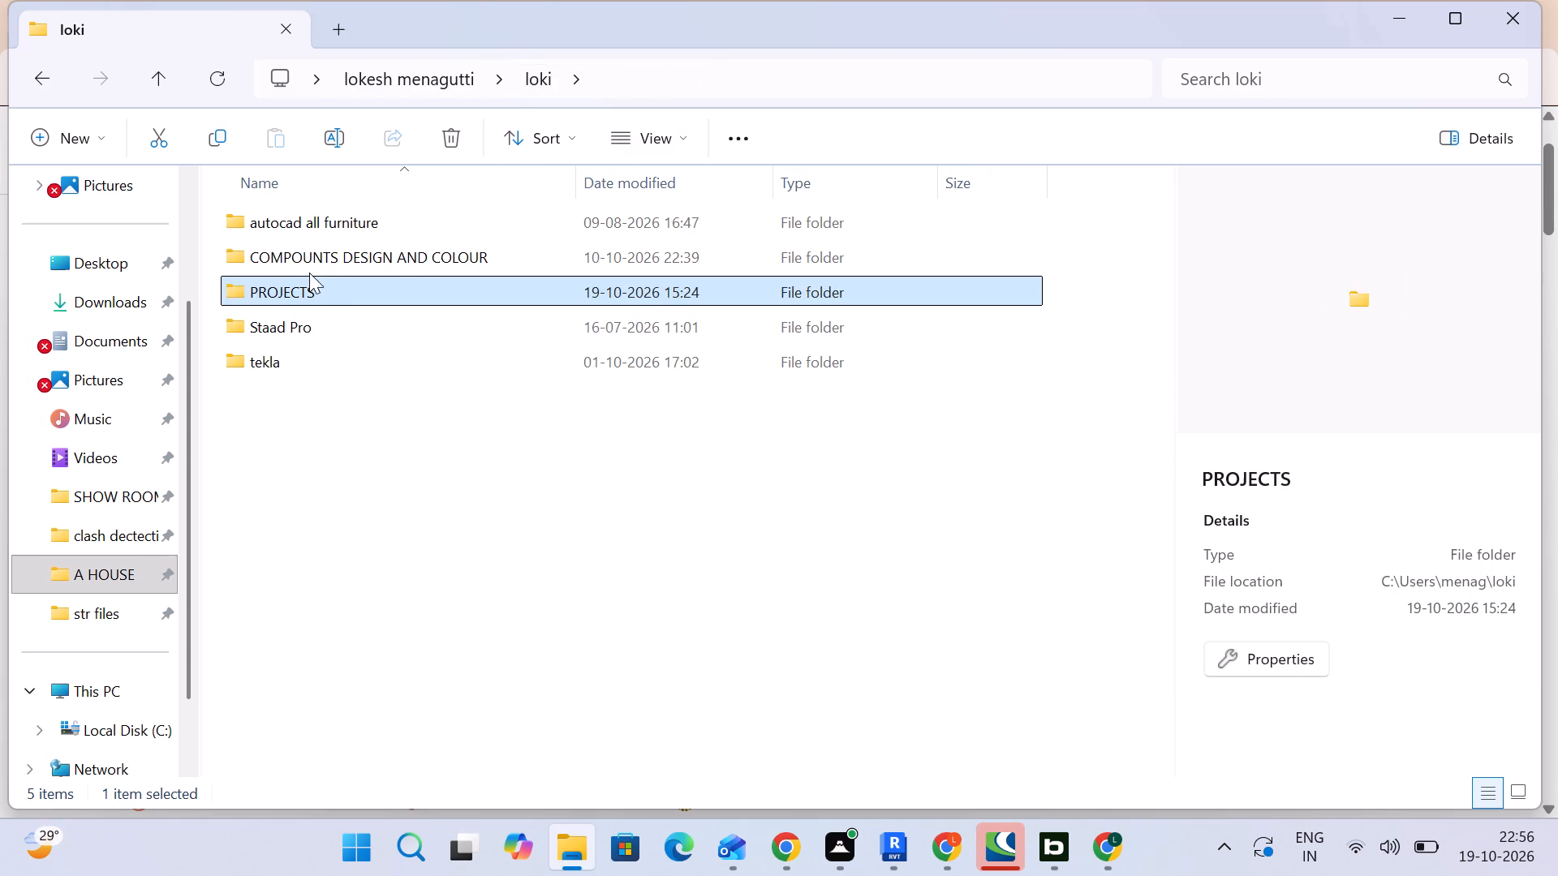
pyautogui.doubleClick(317, 248)
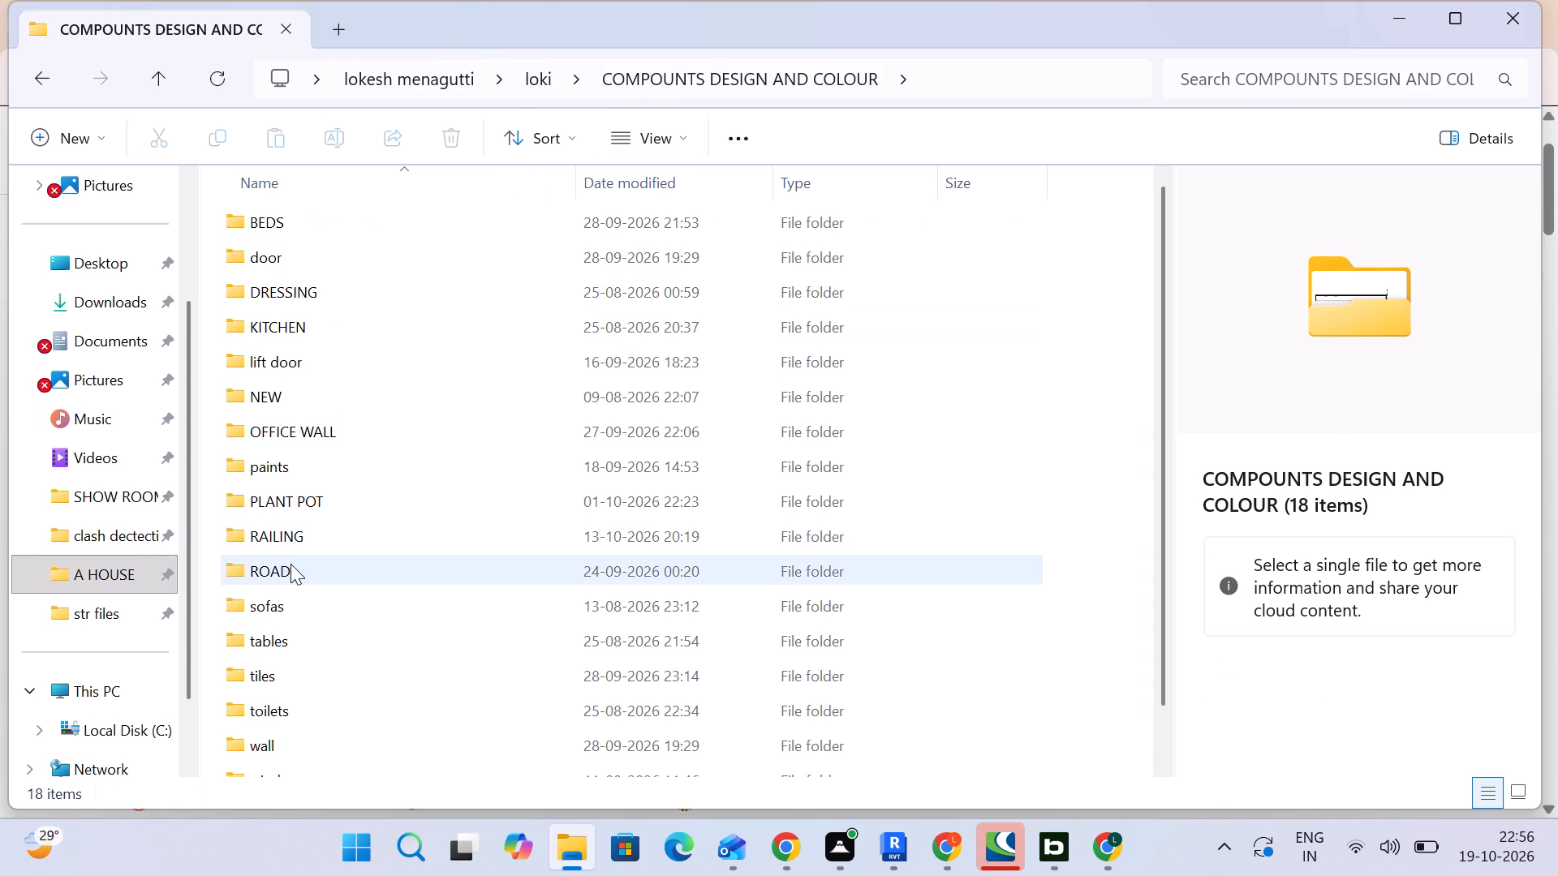
pyautogui.scroll(-4, 290, 544)
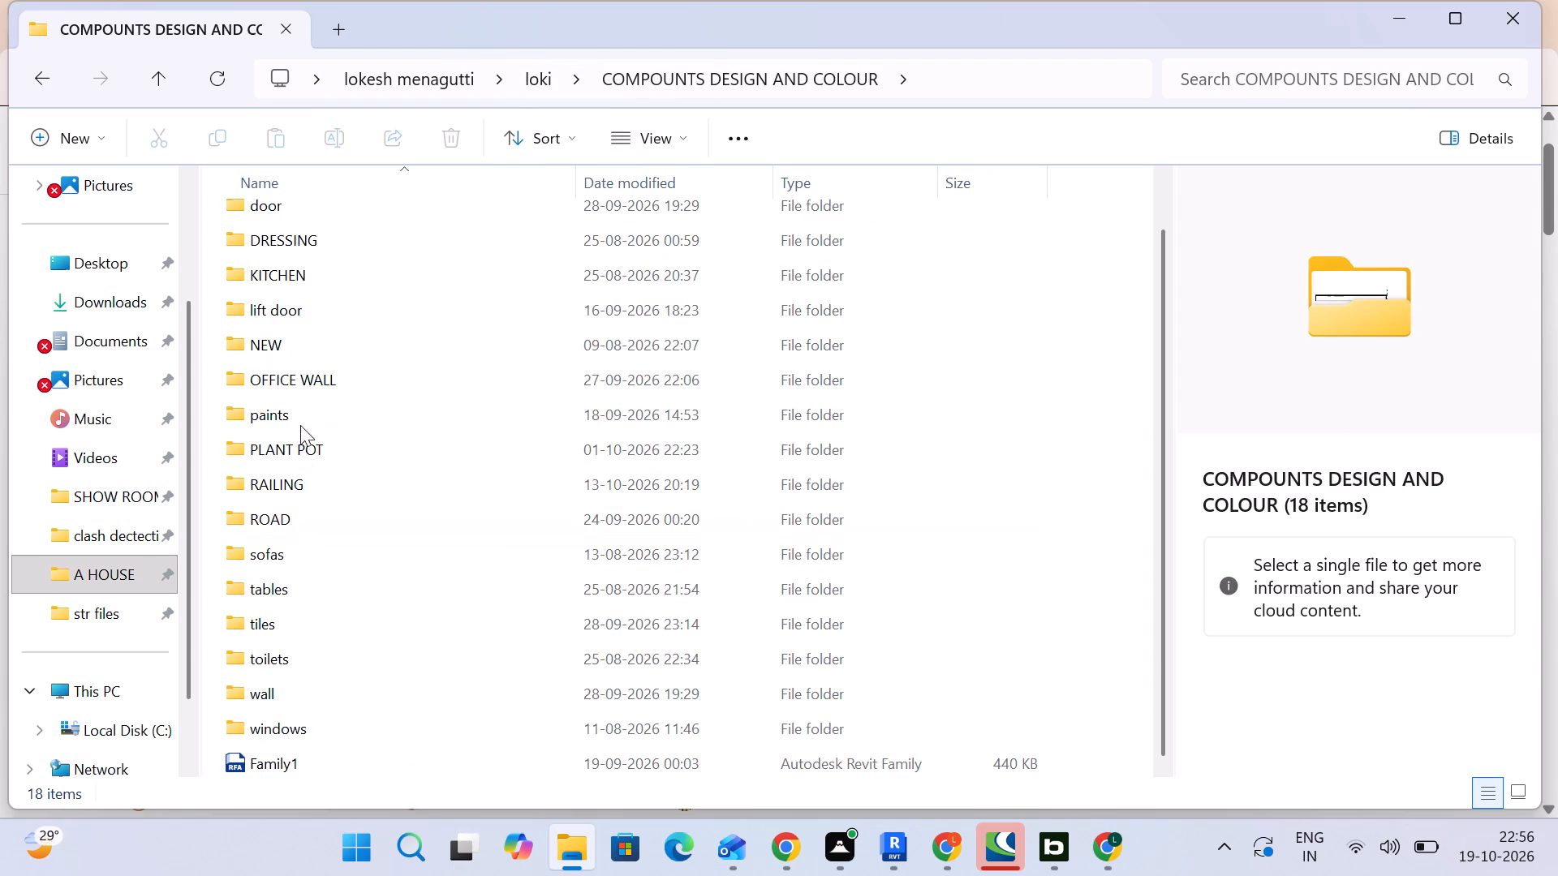
pyautogui.scroll(1, 306, 313)
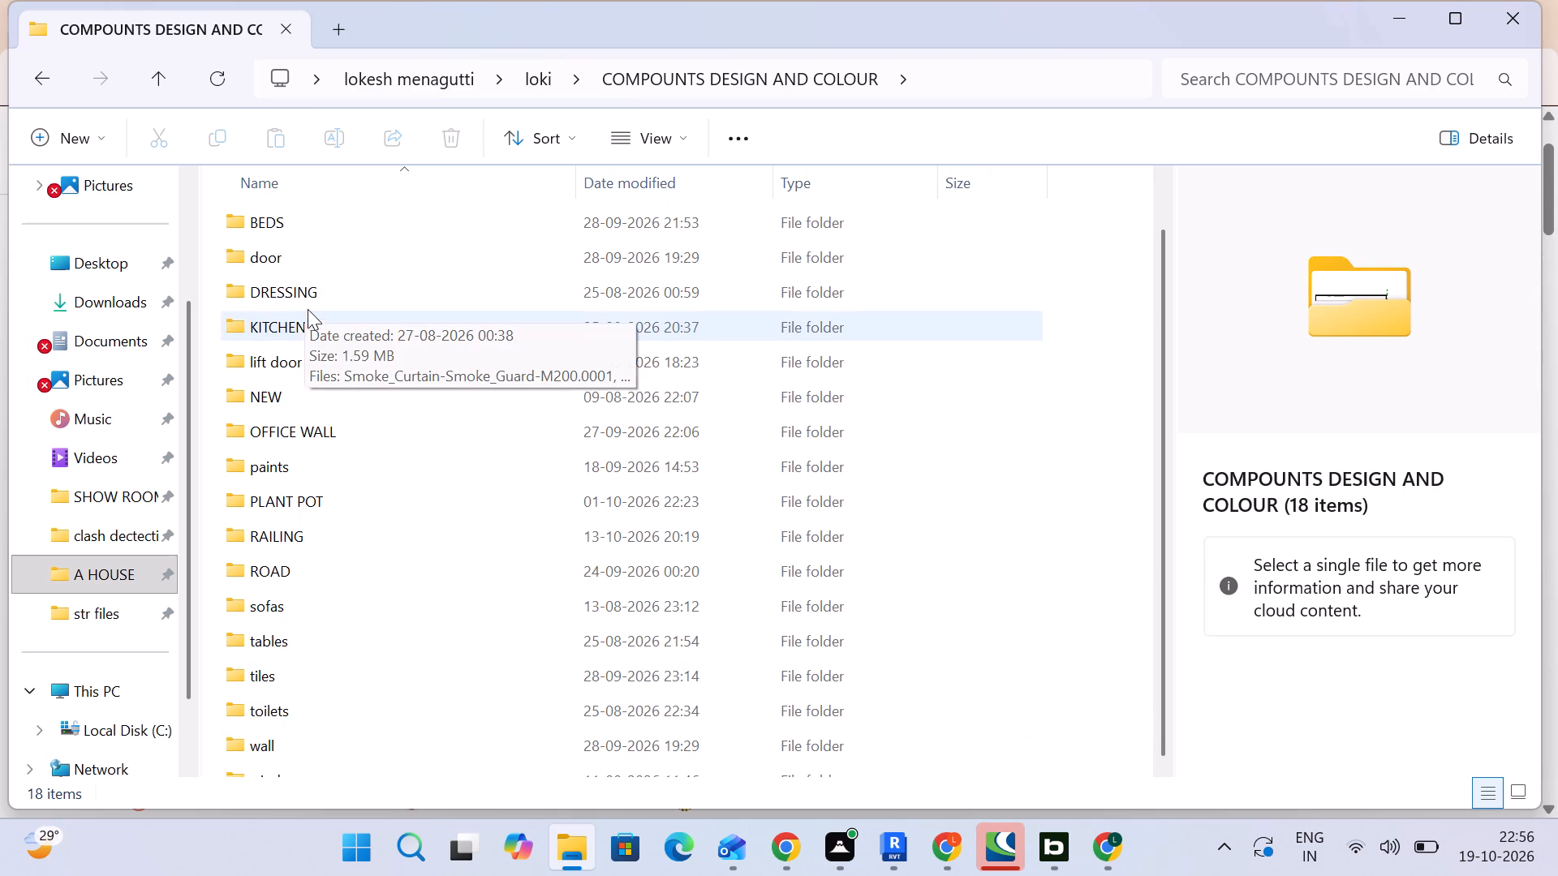
pyautogui.doubleClick(321, 268)
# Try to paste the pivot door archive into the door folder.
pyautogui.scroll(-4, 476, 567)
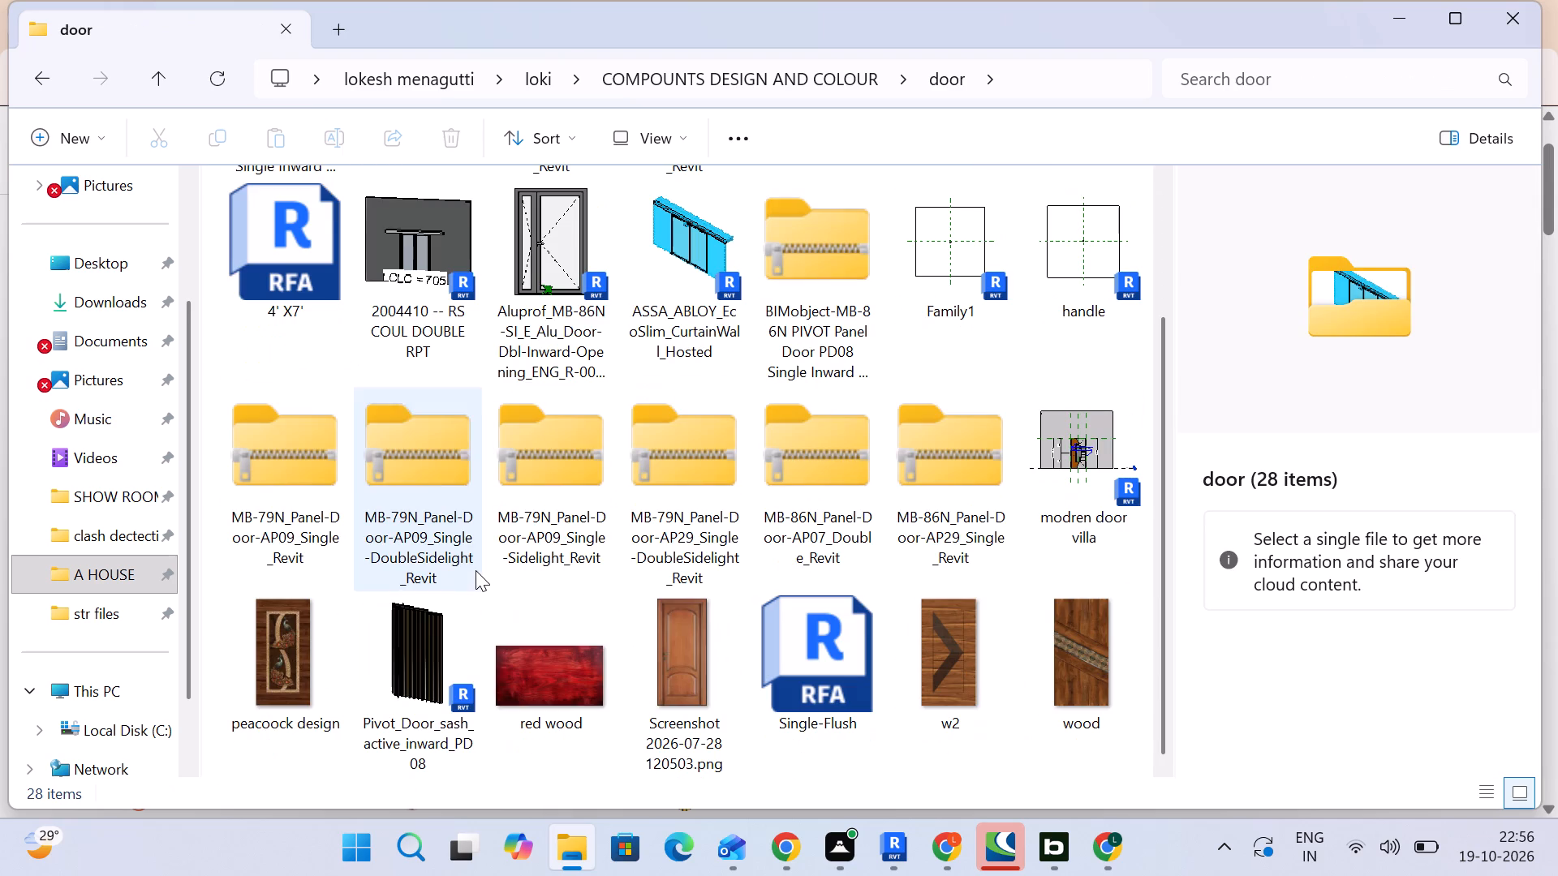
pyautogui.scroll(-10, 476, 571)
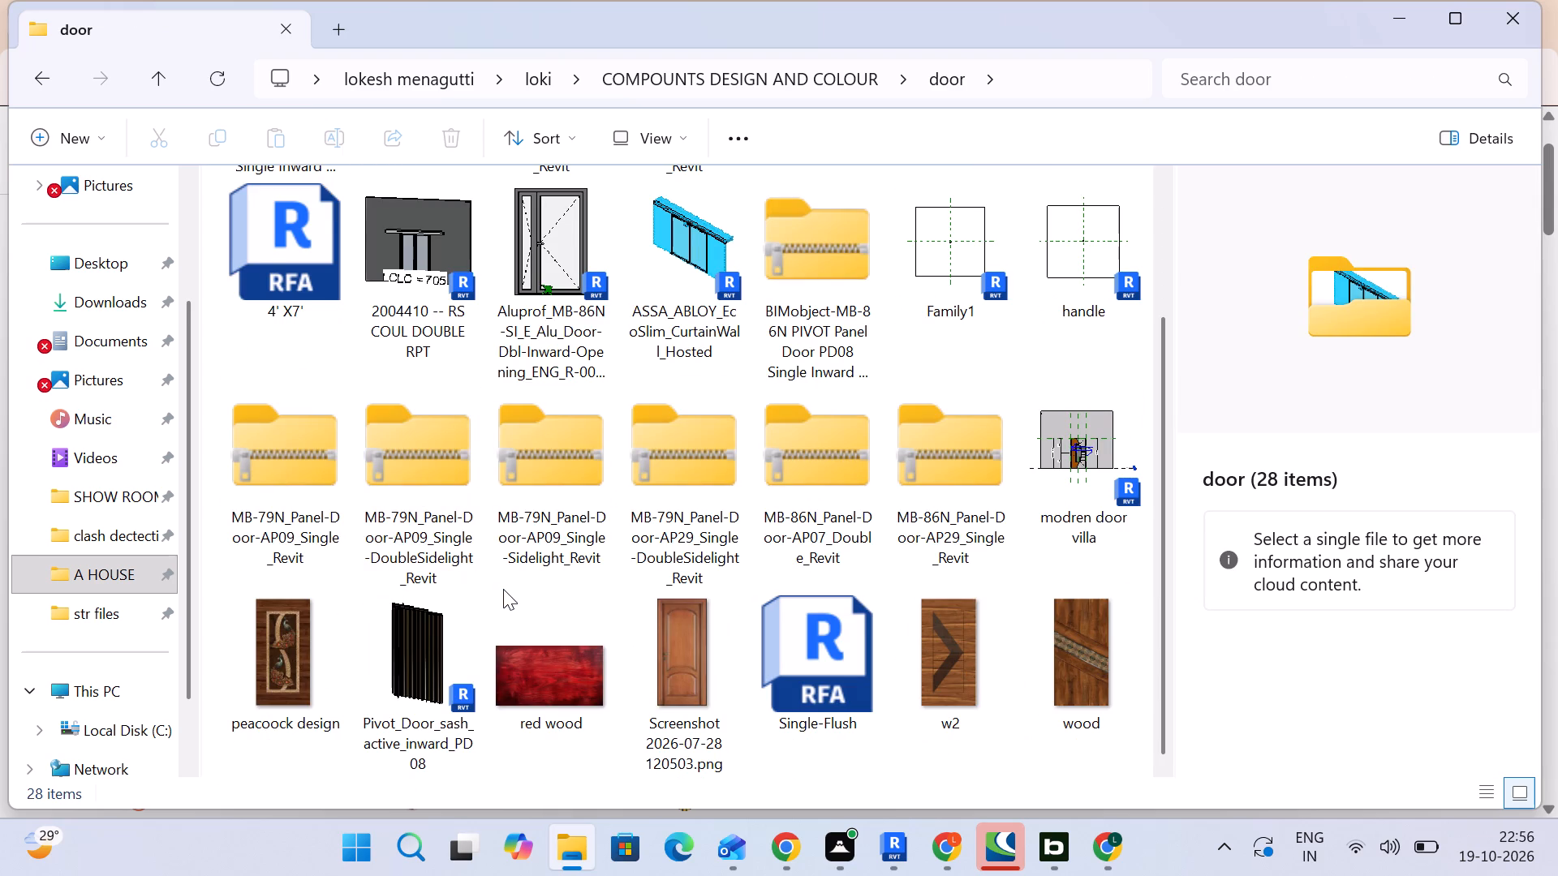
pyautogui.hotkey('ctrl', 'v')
# Find the Pivot_Door_sash_active_inward_PD08 family among the door folder's files and open it in Revit.
pyautogui.scroll(10, 710, 588)
pyautogui.scroll(-6, 673, 538)
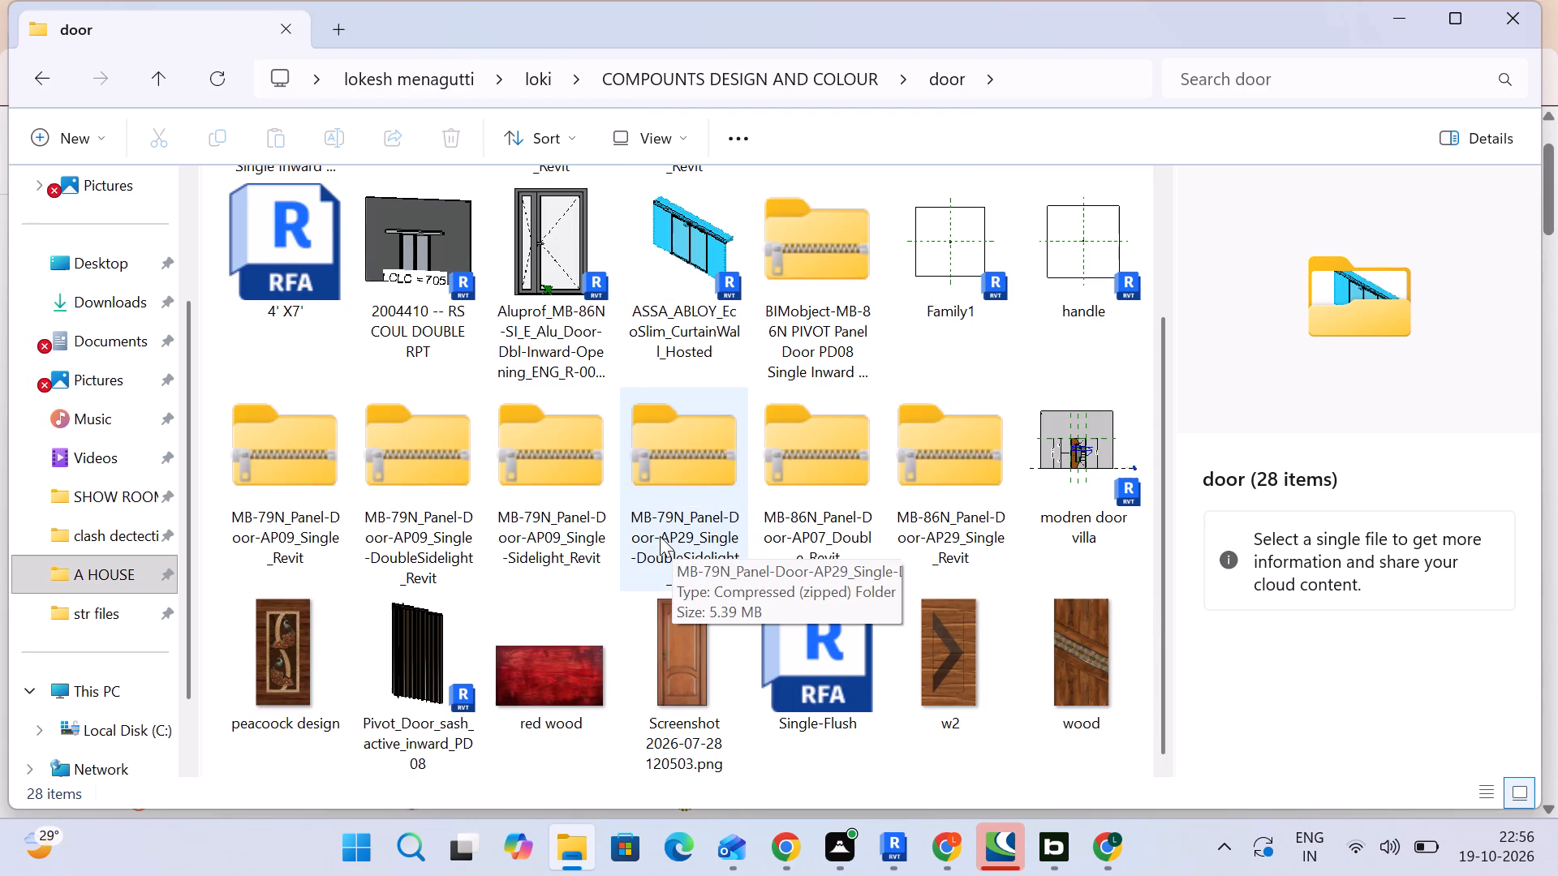
pyautogui.scroll(-3, 660, 536)
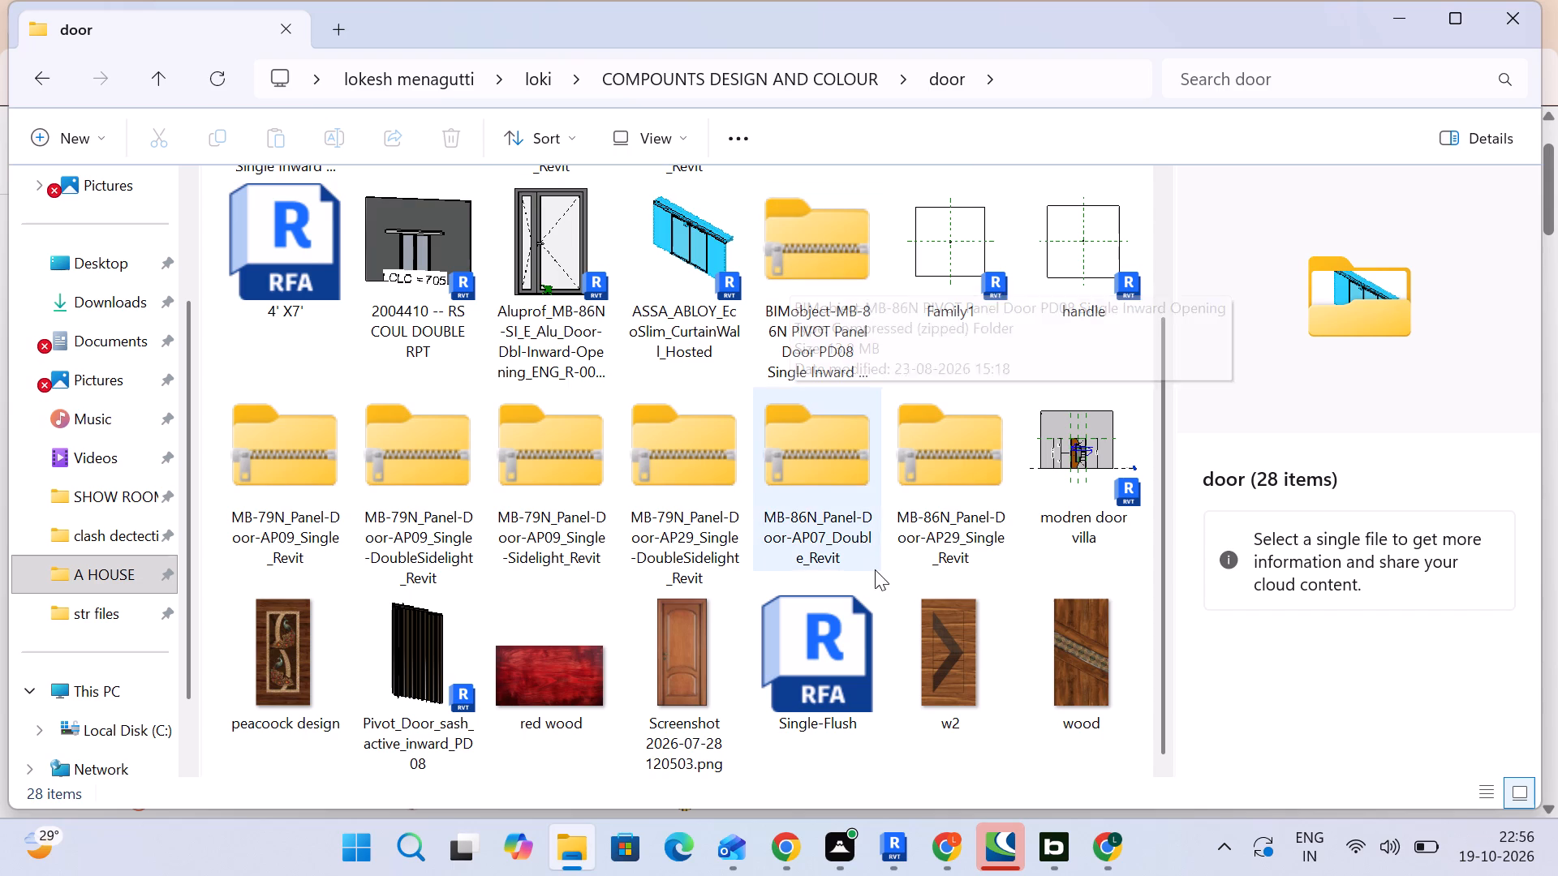
pyautogui.scroll(-9, 875, 569)
pyautogui.scroll(4, 839, 526)
pyautogui.scroll(-4, 839, 526)
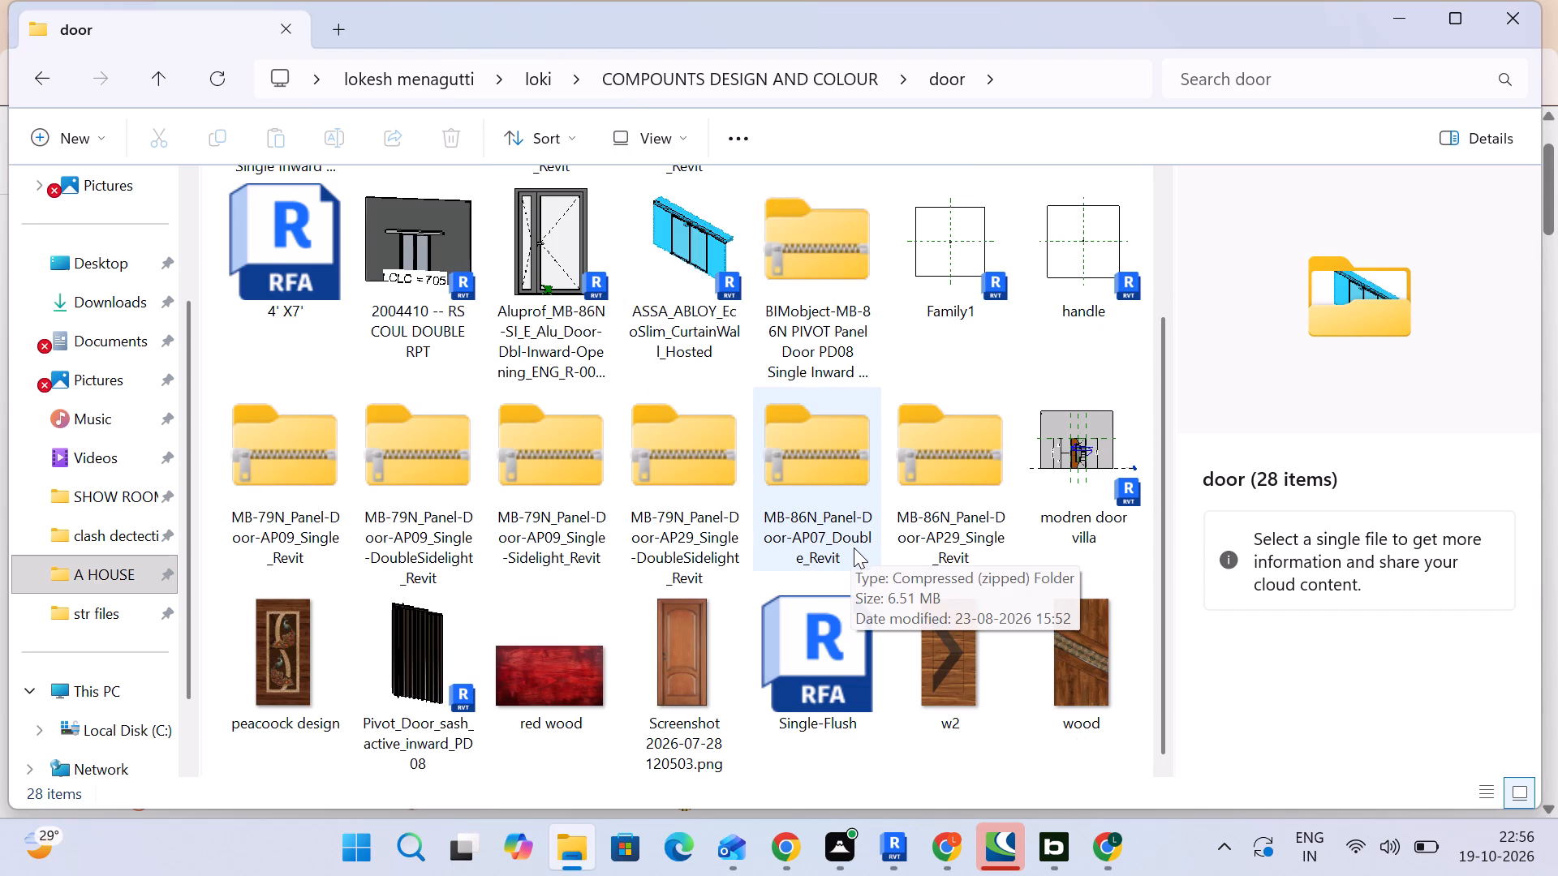
pyautogui.scroll(8, 865, 551)
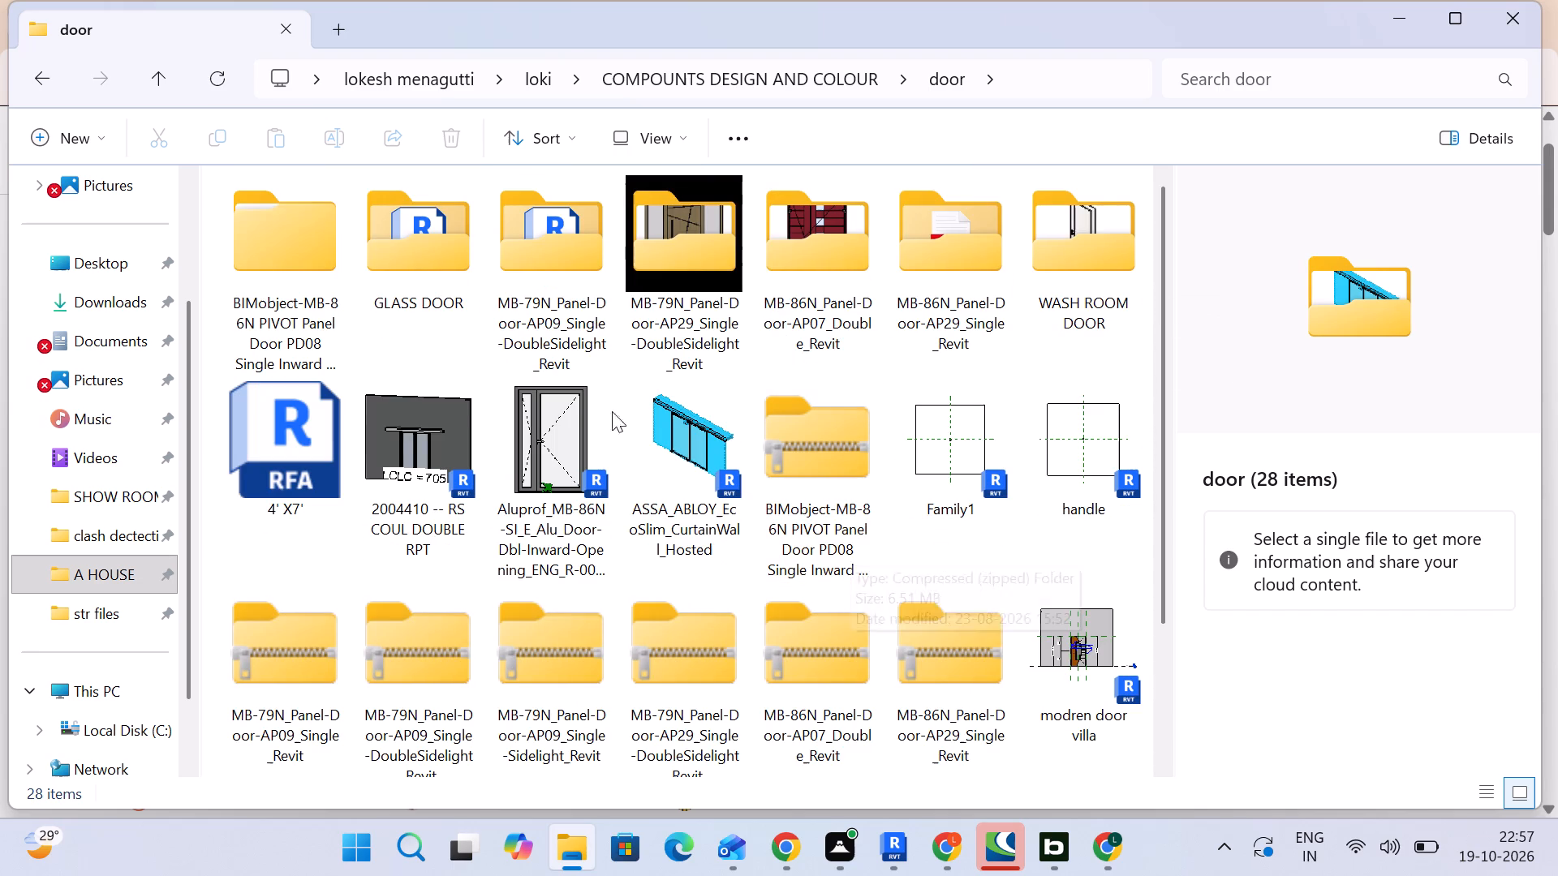
pyautogui.scroll(-5, 676, 492)
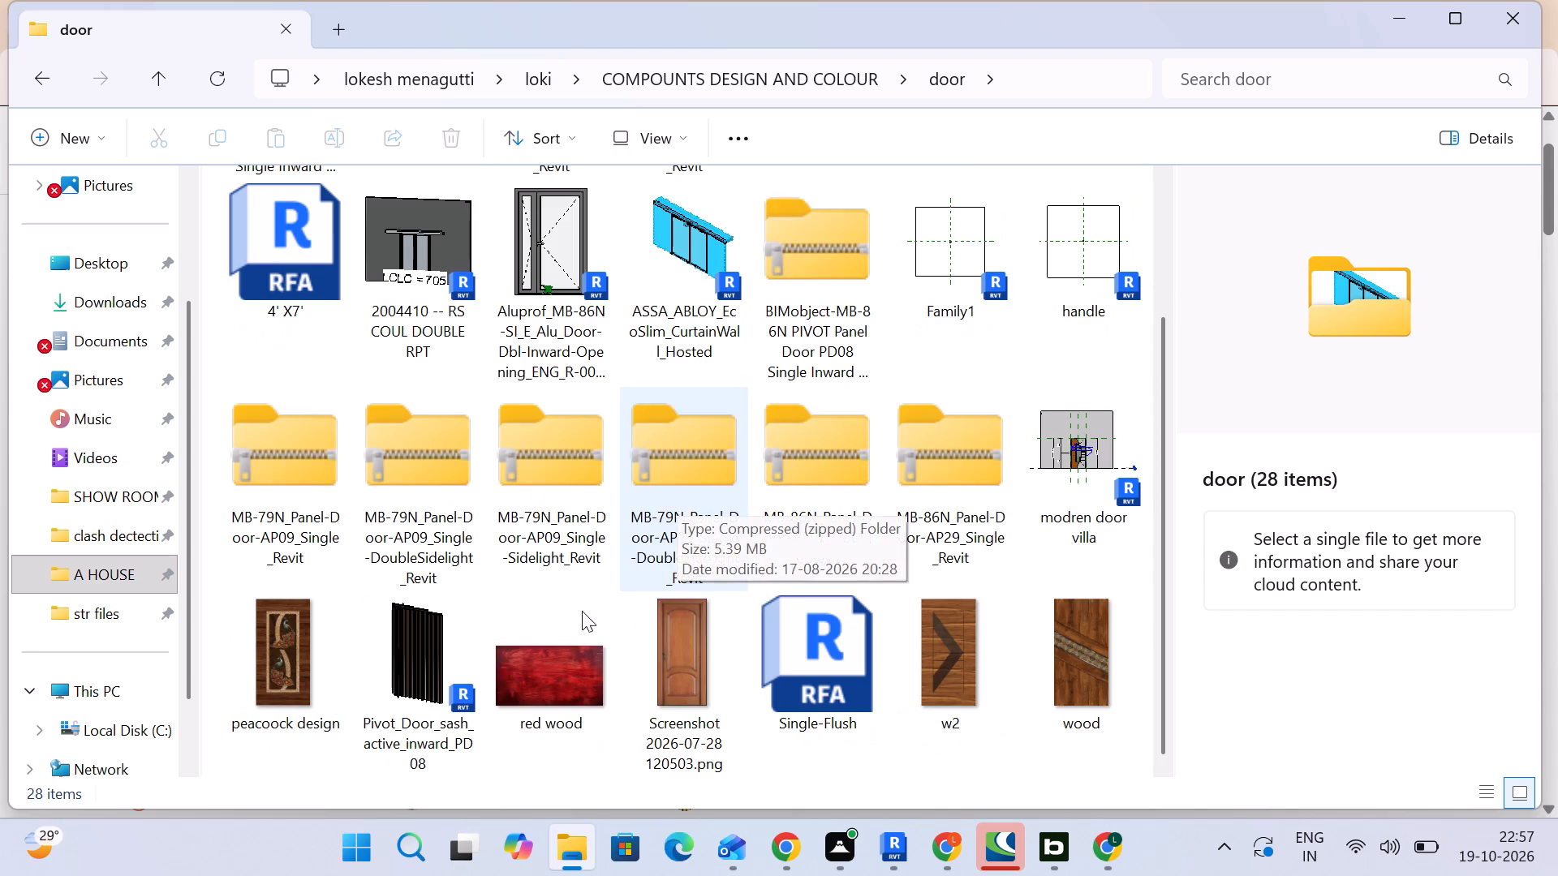
pyautogui.click(417, 643)
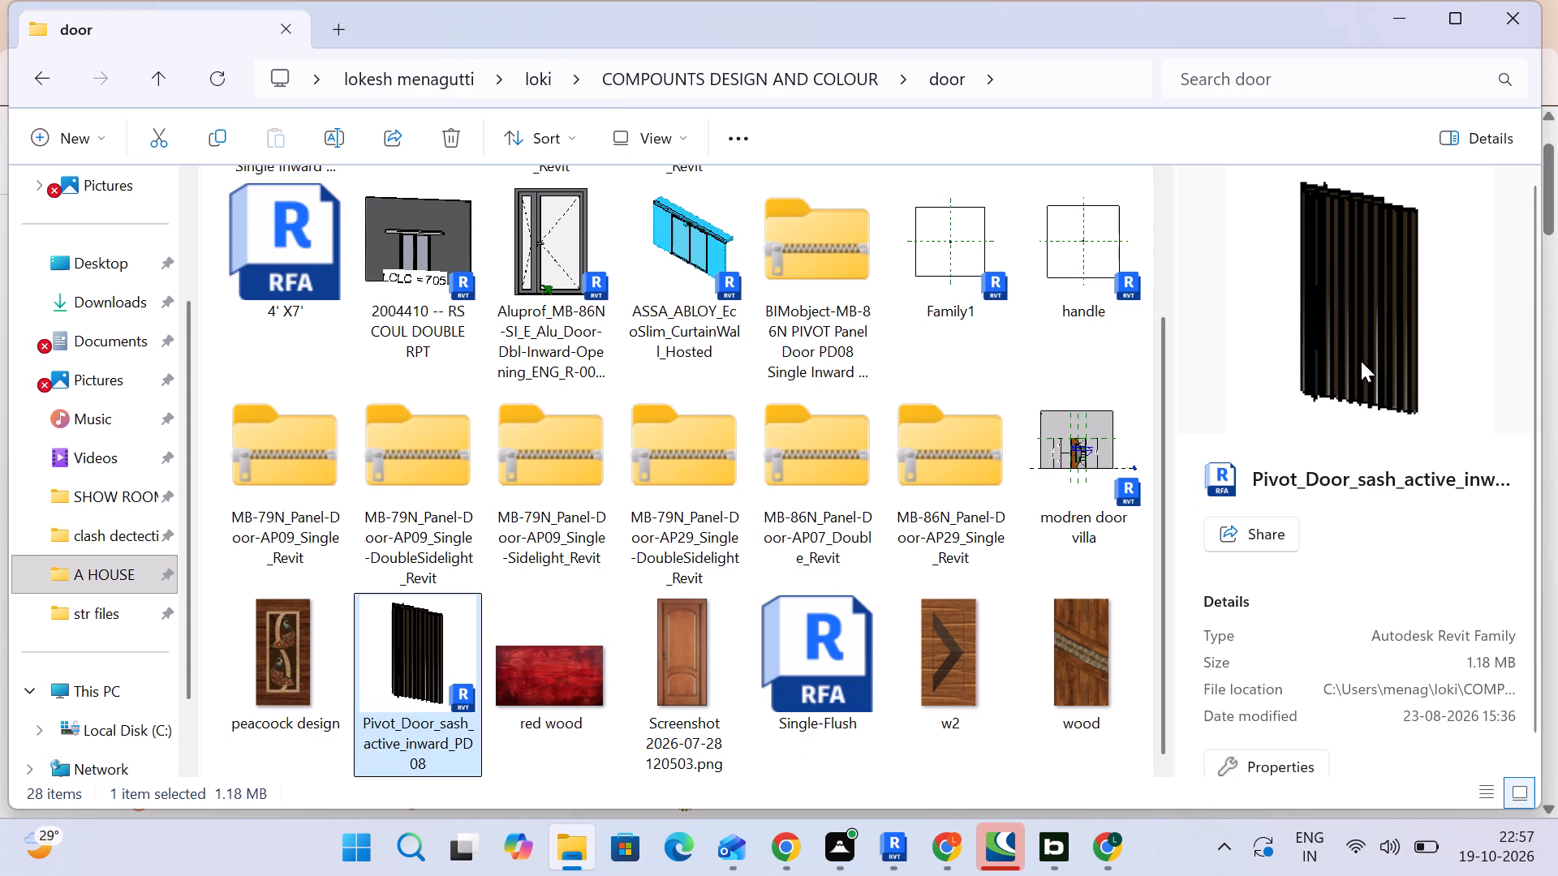
pyautogui.moveTo(1388, 371); pyautogui.dragTo(1372, 380, button='middle')
pyautogui.moveTo(1372, 380); pyautogui.dragTo(1337, 422, button='middle')
pyautogui.scroll(-1, 1333, 423)
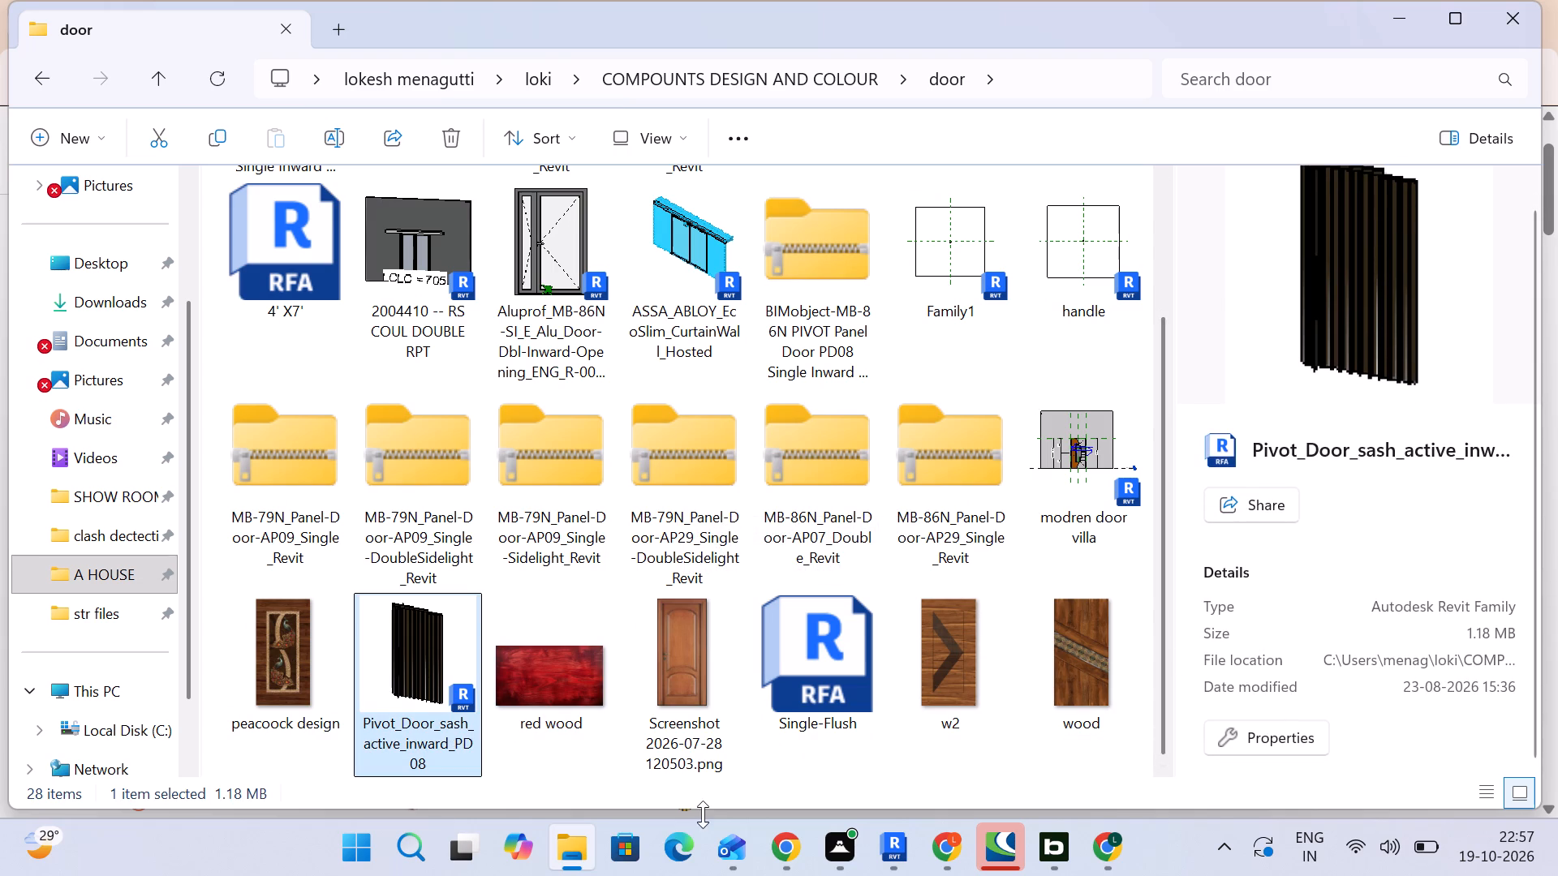
pyautogui.scroll(3, 618, 644)
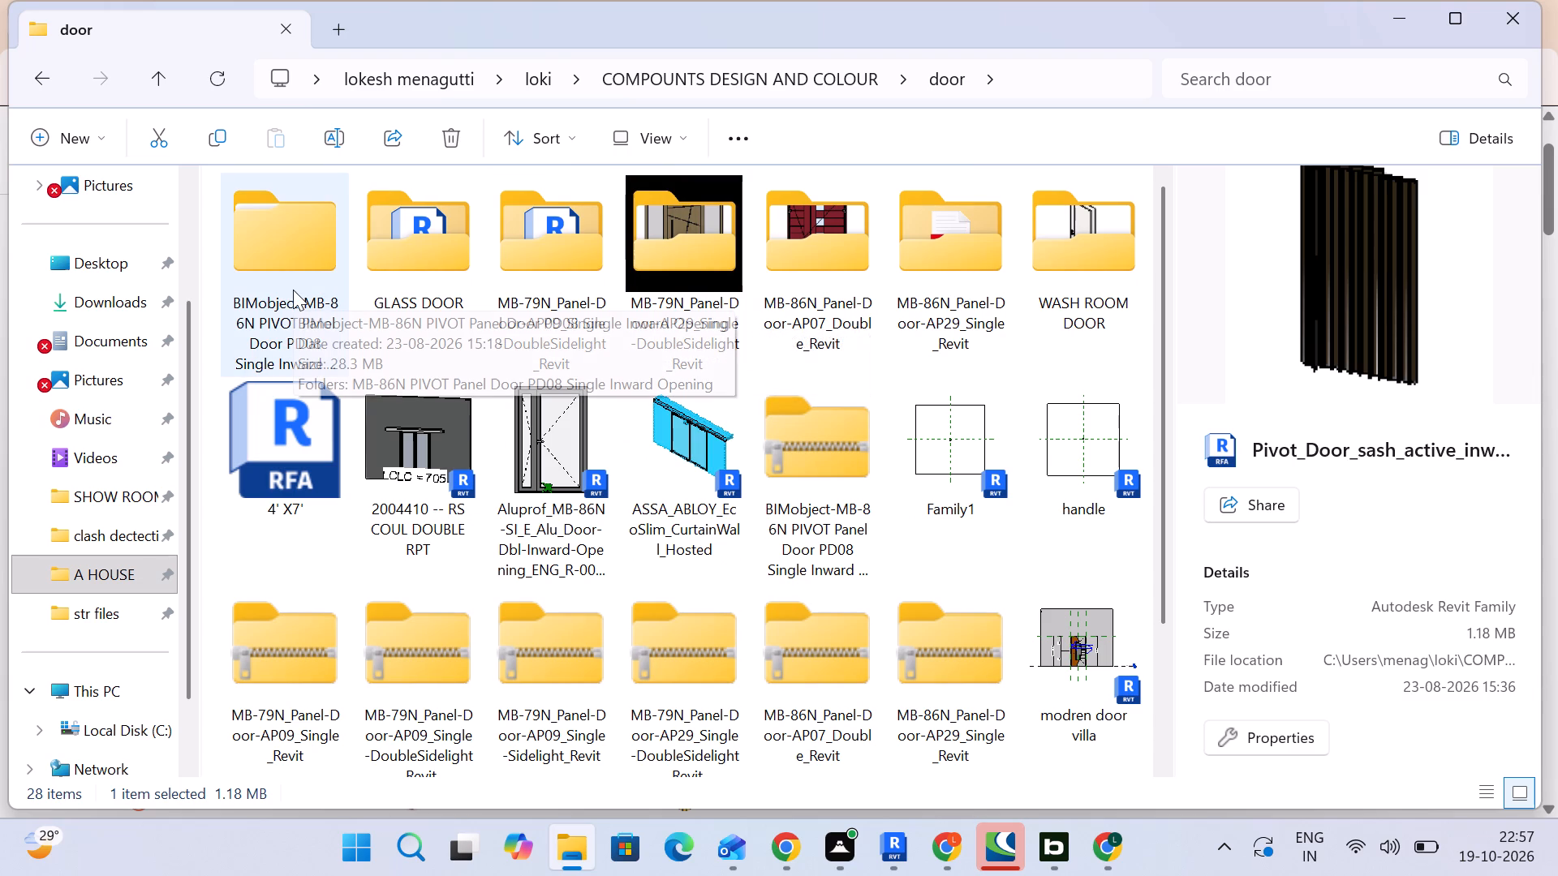
pyautogui.scroll(-1, 435, 493)
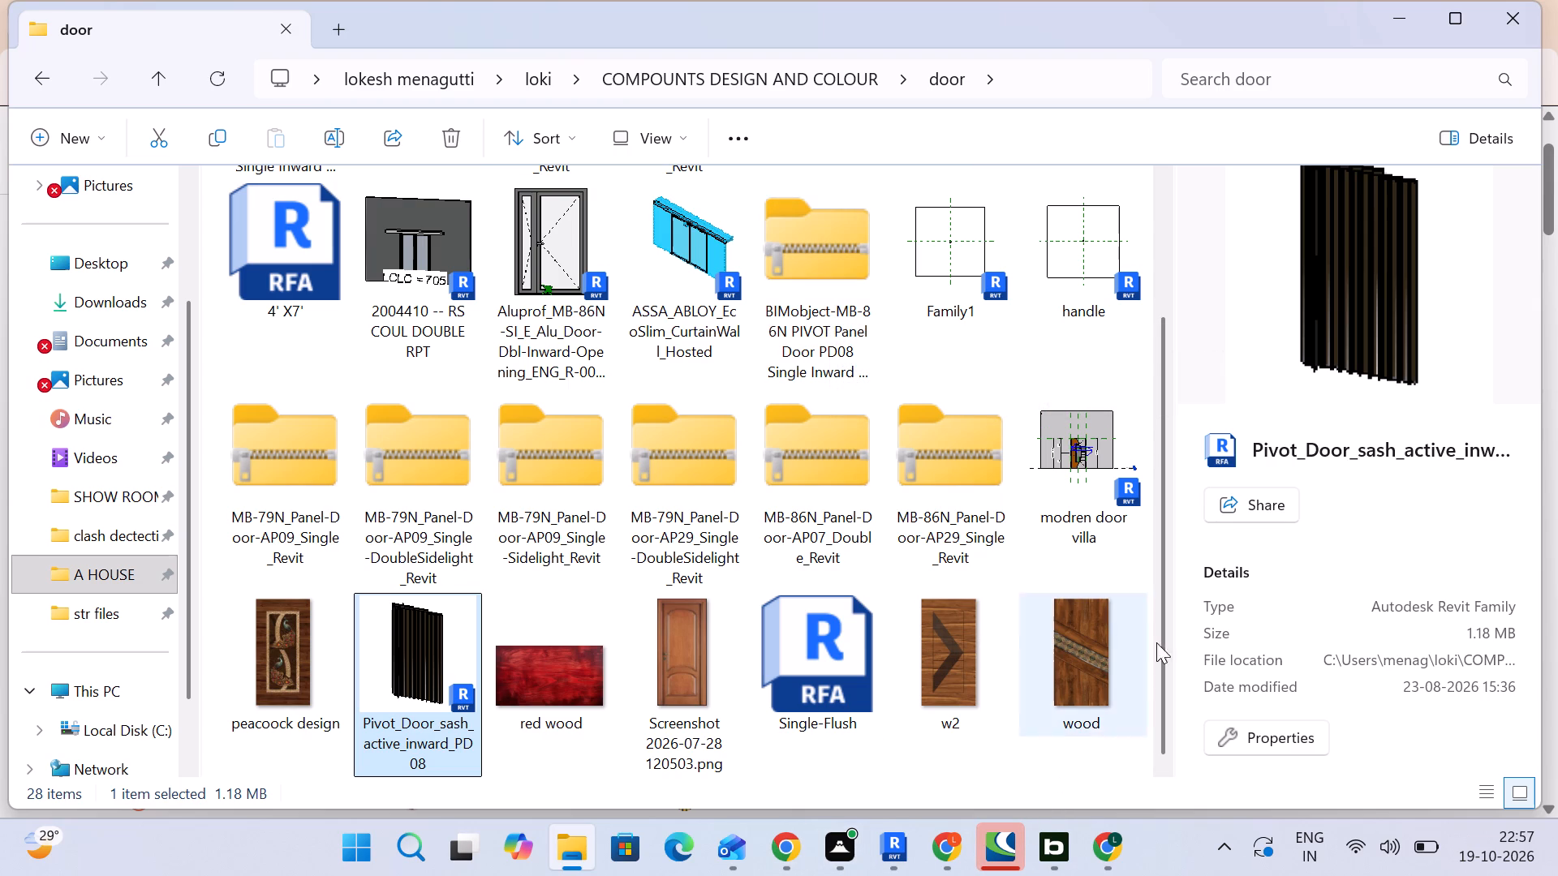
pyautogui.scroll(-4, 689, 545)
pyautogui.doubleClick(398, 646)
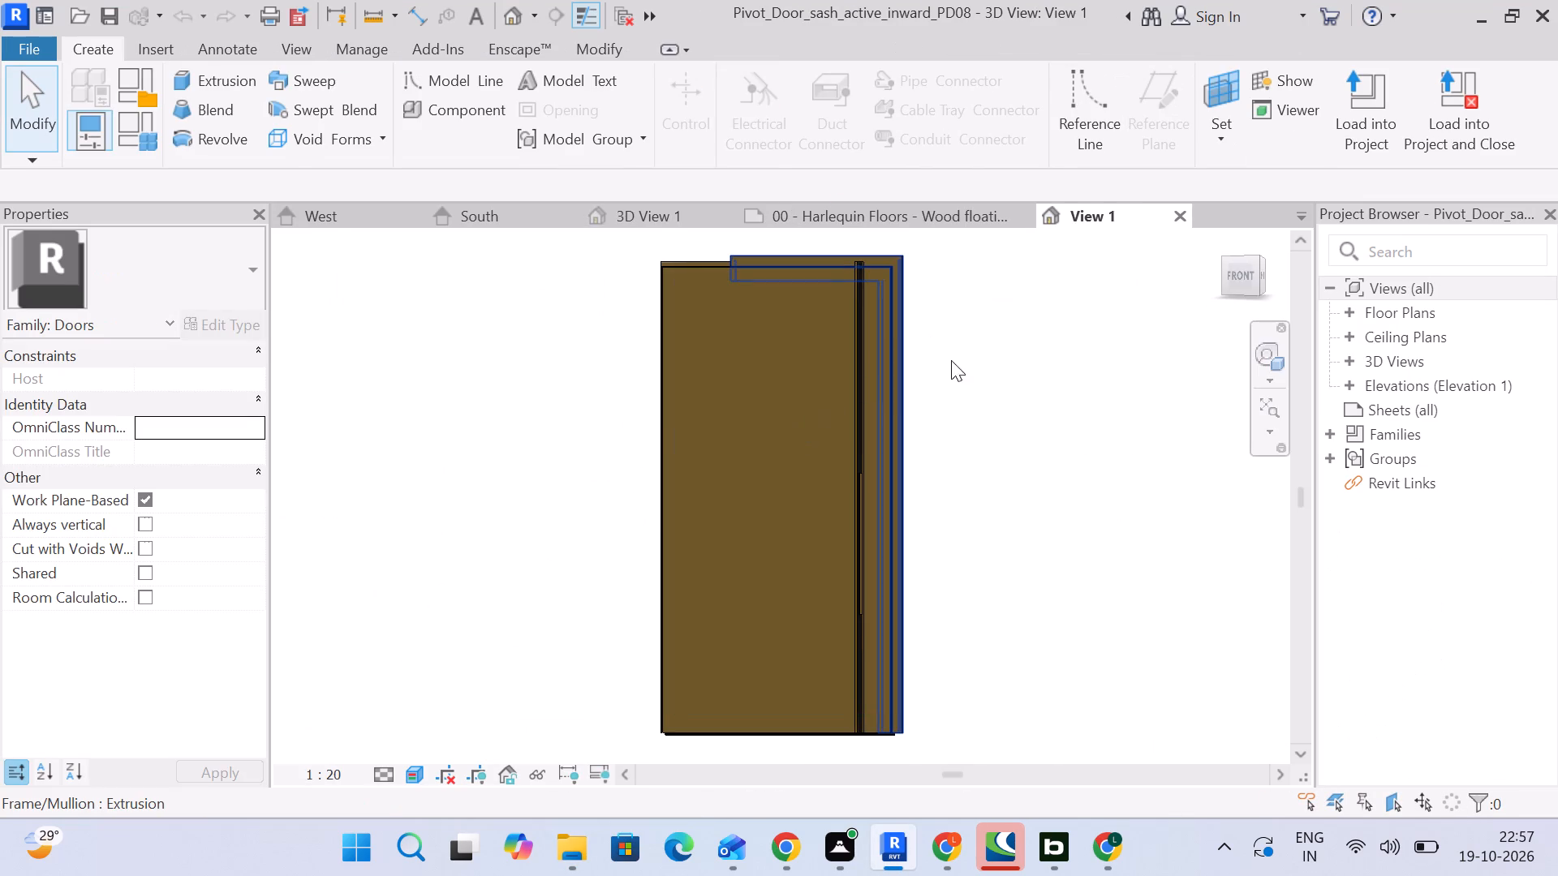
# Close the Harlequin Floors wood floor project without saving its changes.
pyautogui.click(1021, 213)
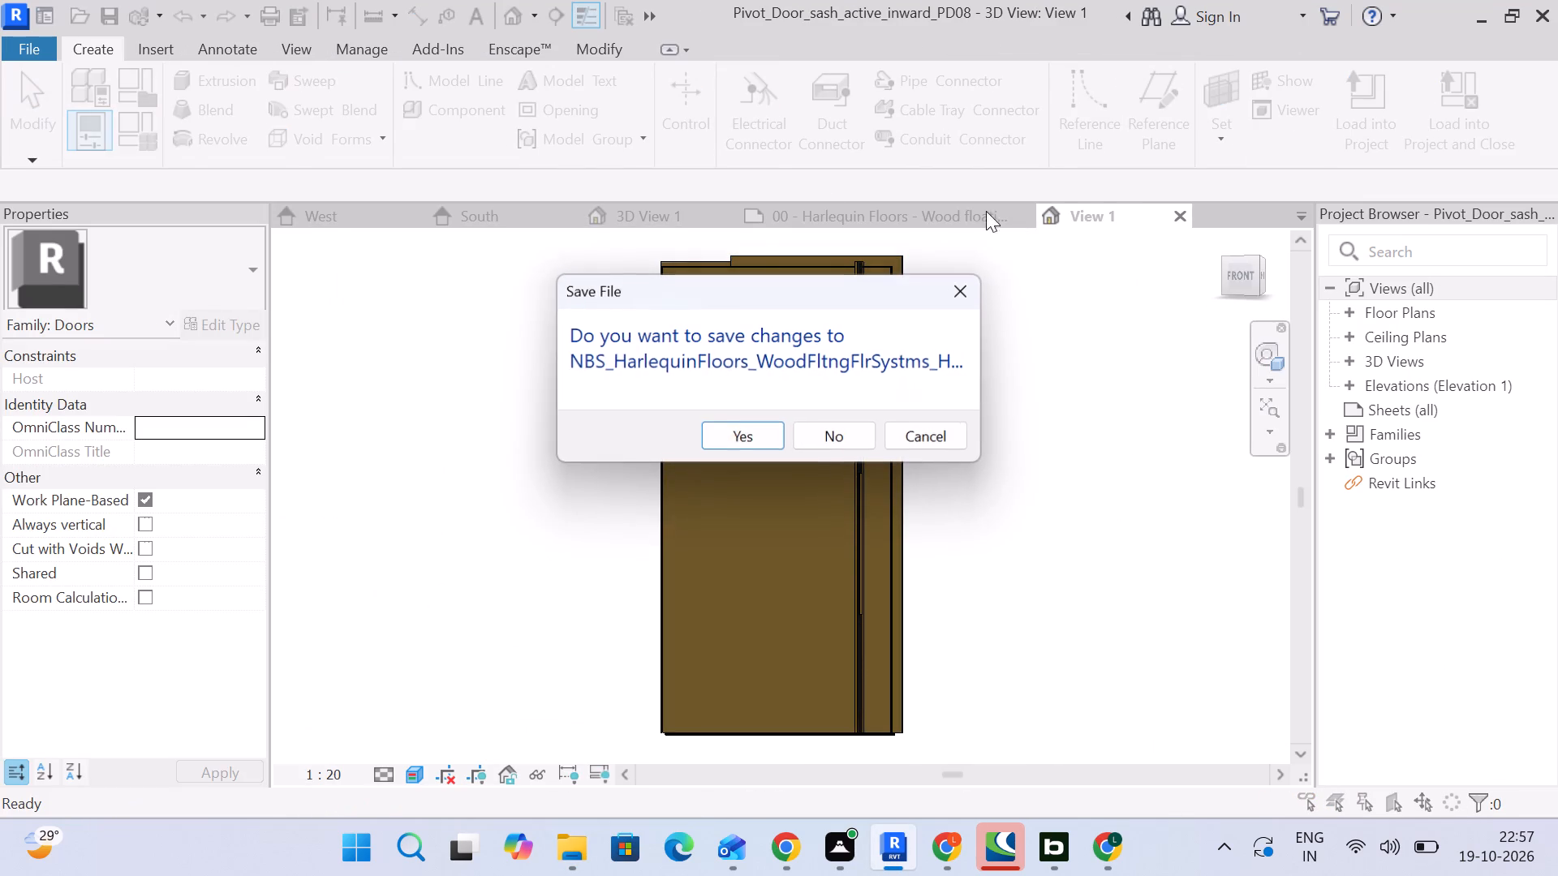
pyautogui.click(811, 435)
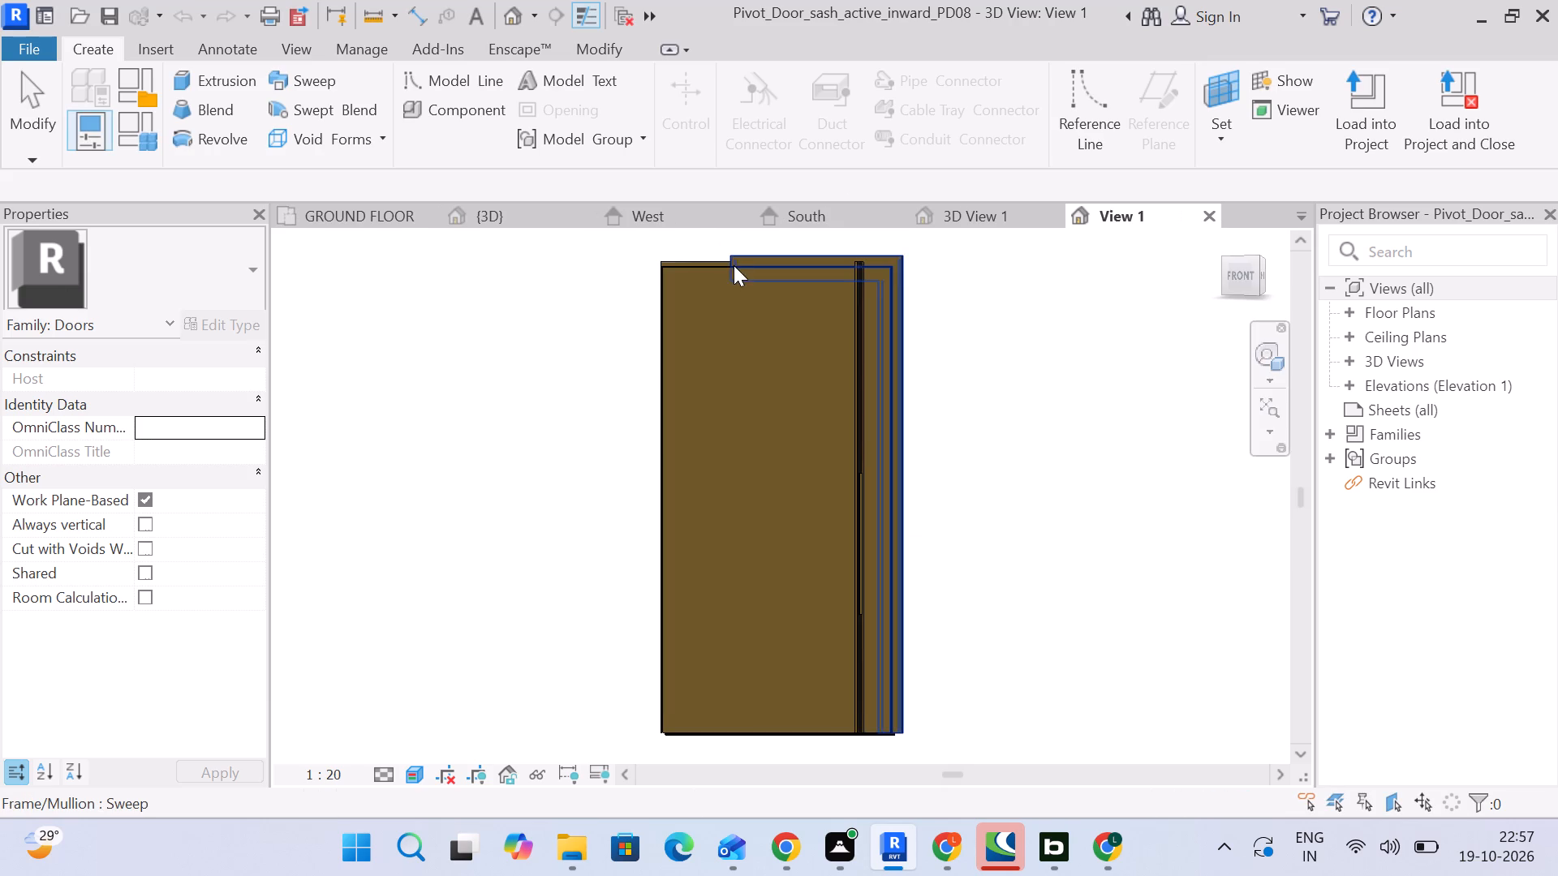
# Examine the pivot door sash family in 3D from the front, back and sides, including its slats and handle opening.
pyautogui.scroll(-4, 769, 390)
pyautogui.scroll(3, 838, 442)
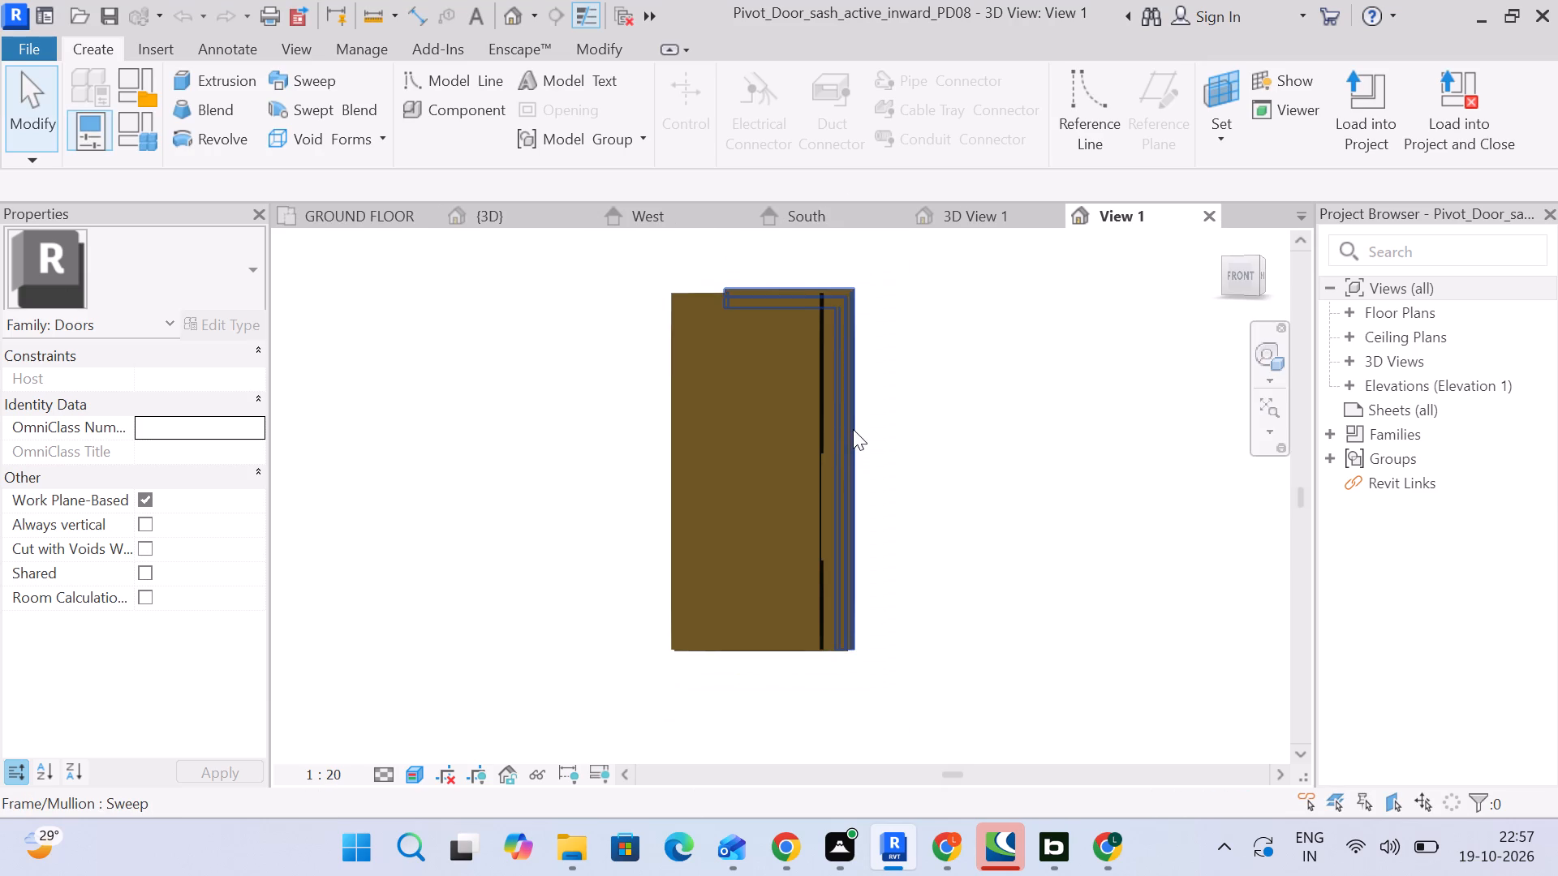
pyautogui.keyDown('shift'); pyautogui.moveTo(857, 427); pyautogui.dragTo(281, 465, button='middle'); pyautogui.keyUp('shift')
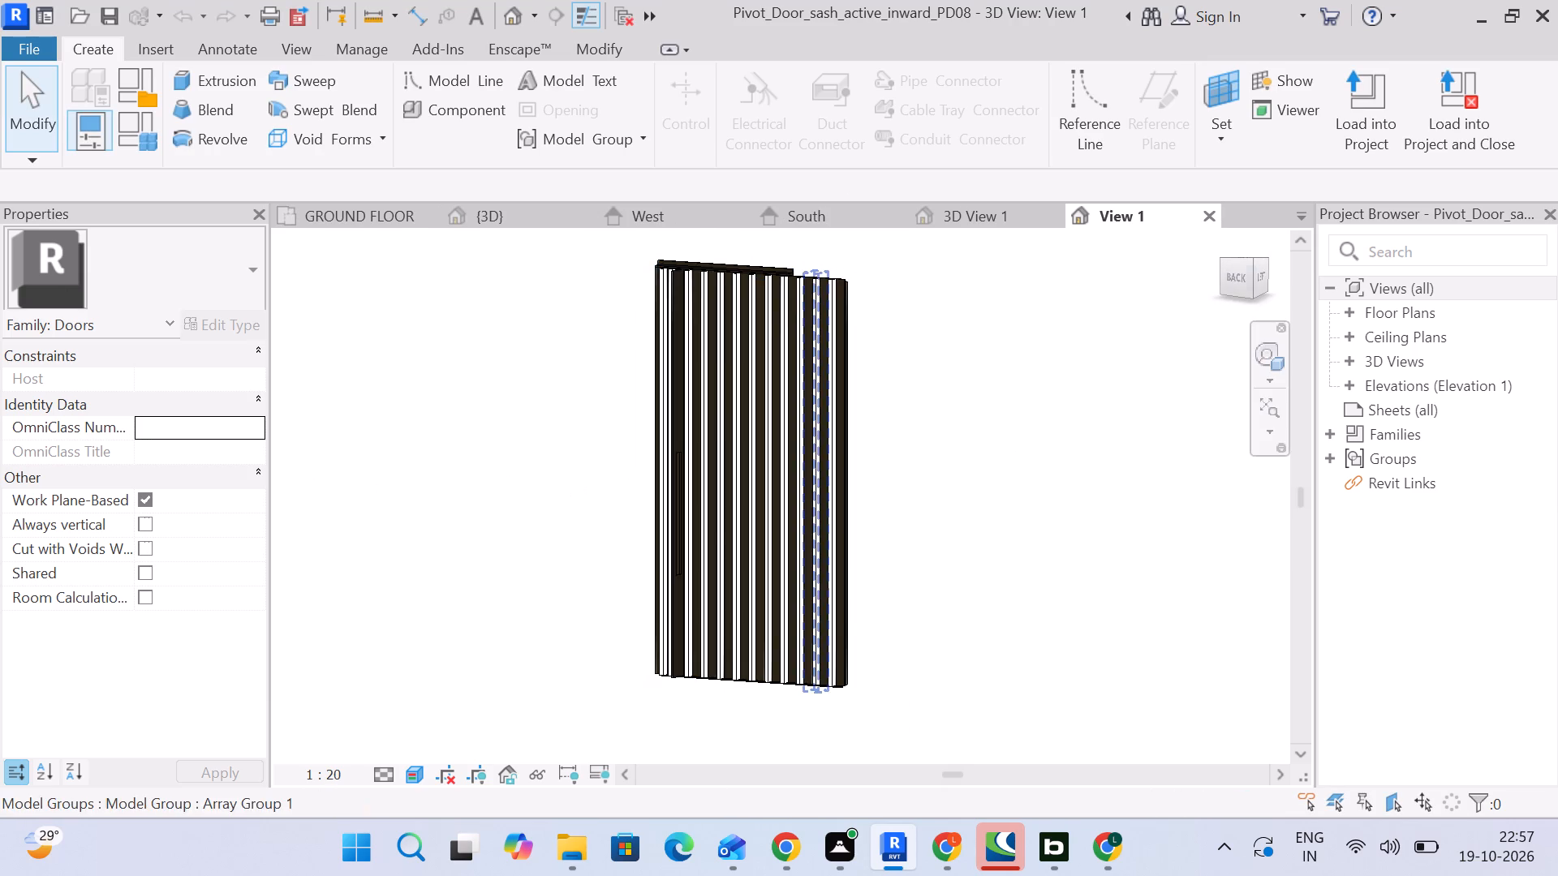
pyautogui.scroll(-2, 762, 578)
pyautogui.keyDown('shift'); pyautogui.moveTo(760, 581); pyautogui.dragTo(988, 695, button='middle'); pyautogui.keyUp('shift')
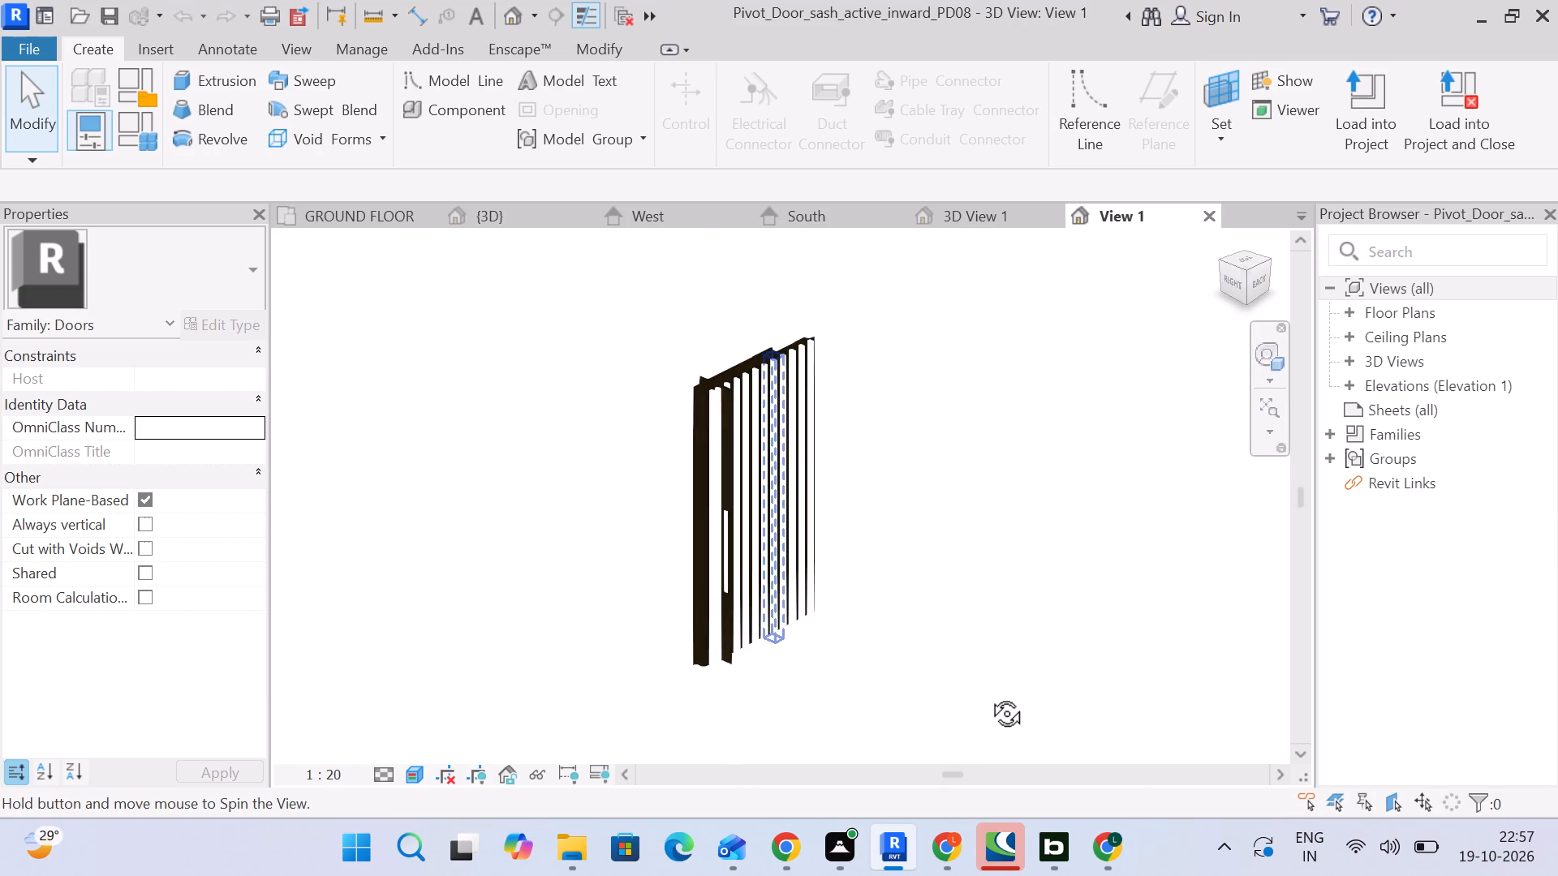
pyautogui.keyDown('shift'); pyautogui.moveTo(988, 695); pyautogui.dragTo(979, 670, button='middle'); pyautogui.keyUp('shift')
pyautogui.scroll(9, 747, 556)
pyautogui.scroll(-3, 1124, 574)
pyautogui.moveTo(1128, 583); pyautogui.dragTo(1004, 594, button='middle')
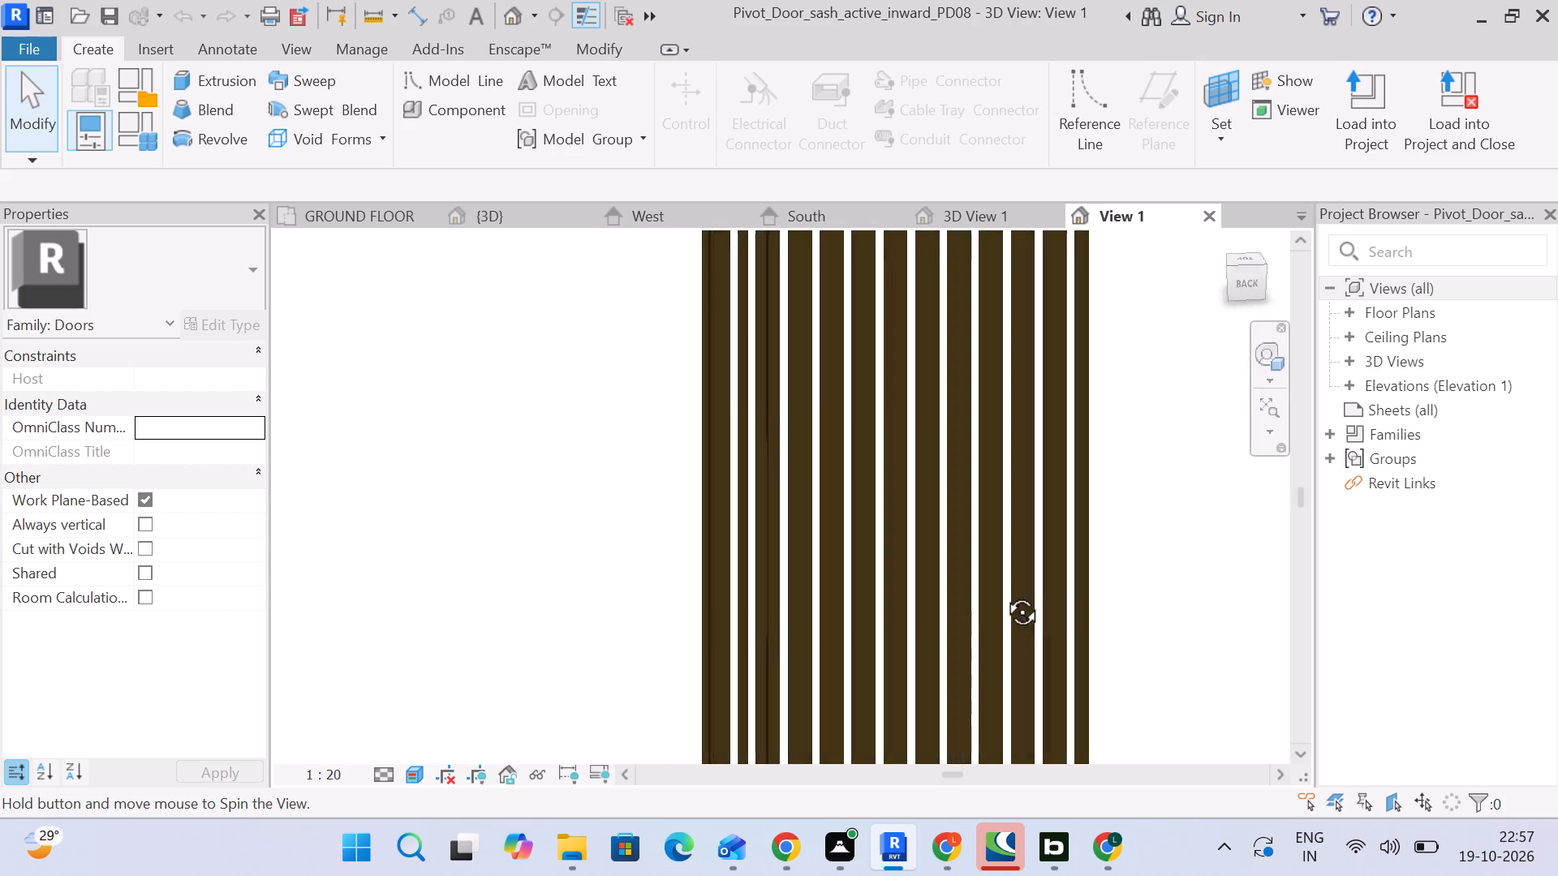
pyautogui.moveTo(1004, 594); pyautogui.dragTo(1173, 566, button='middle')
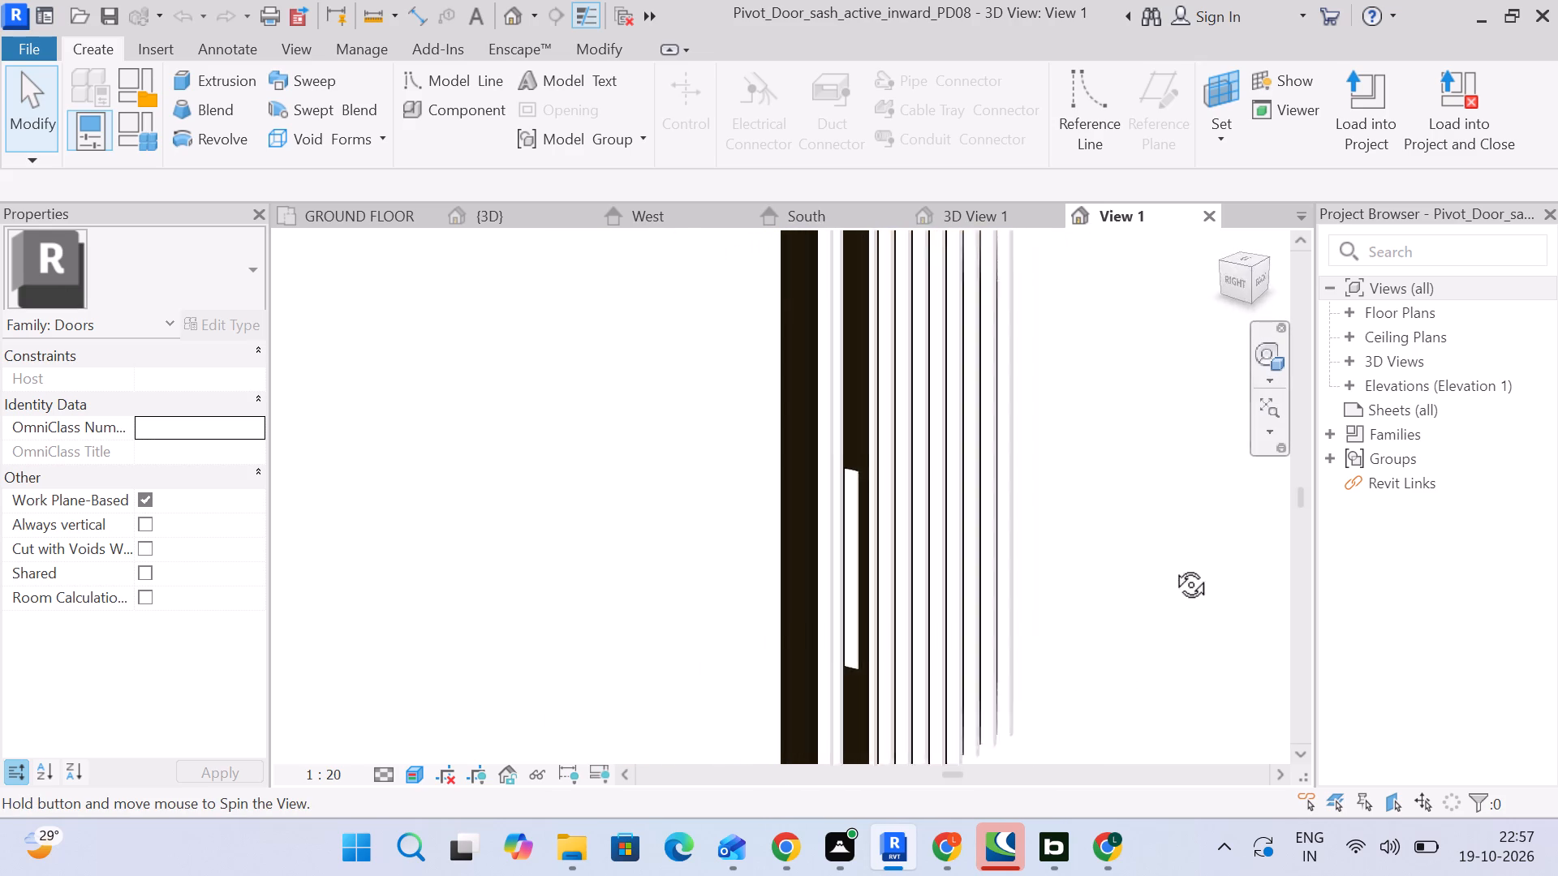
pyautogui.moveTo(1173, 566); pyautogui.dragTo(450, 527, button='middle')
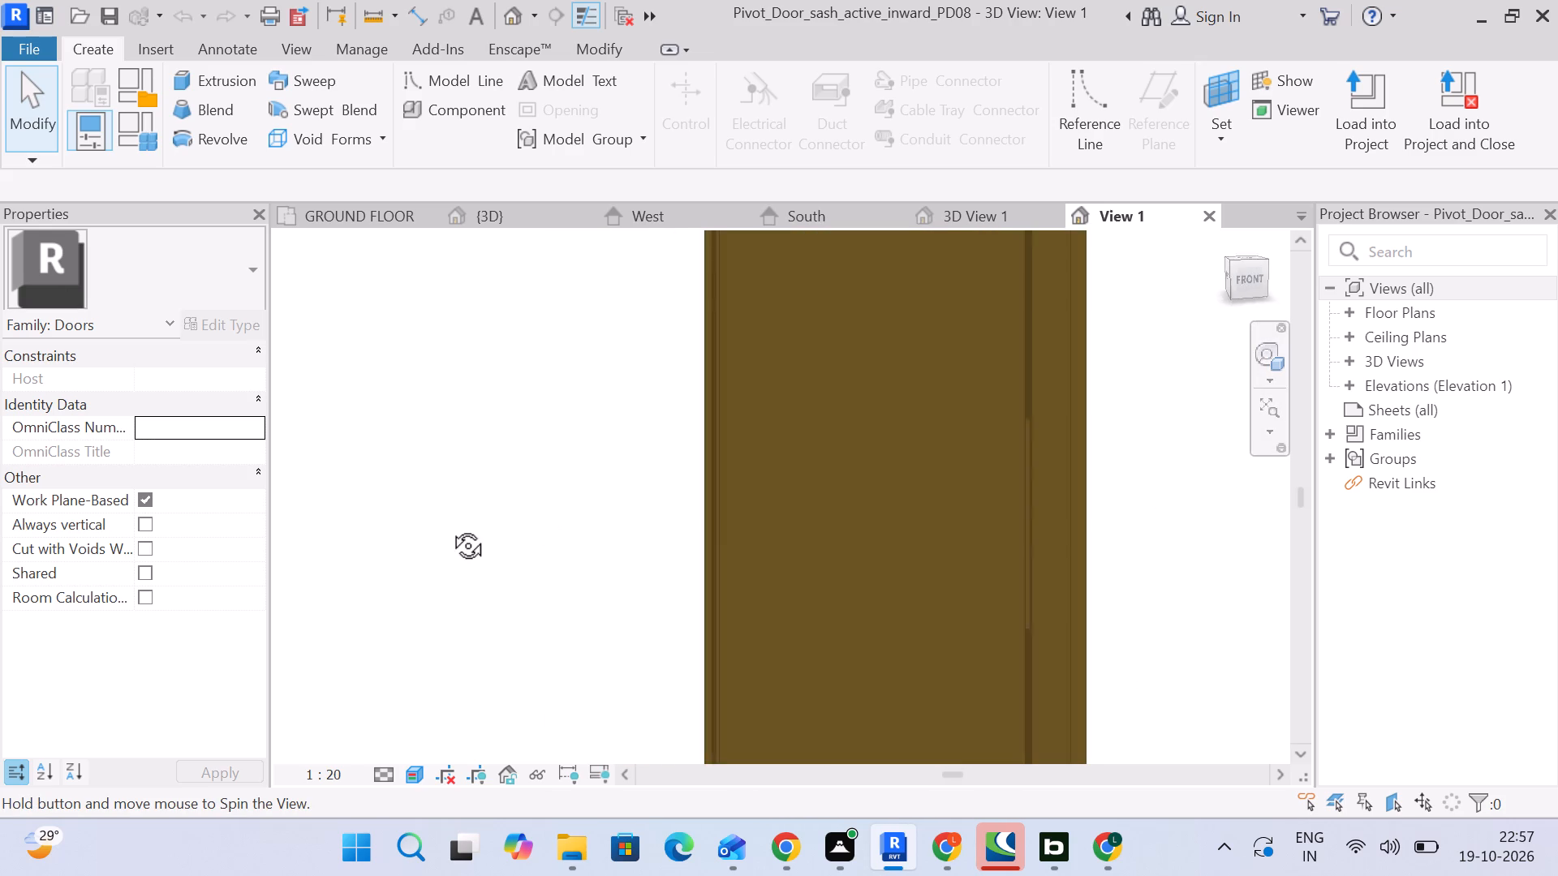
pyautogui.moveTo(450, 527); pyautogui.dragTo(1006, 616, button='middle')
pyautogui.scroll(-2, 1028, 599)
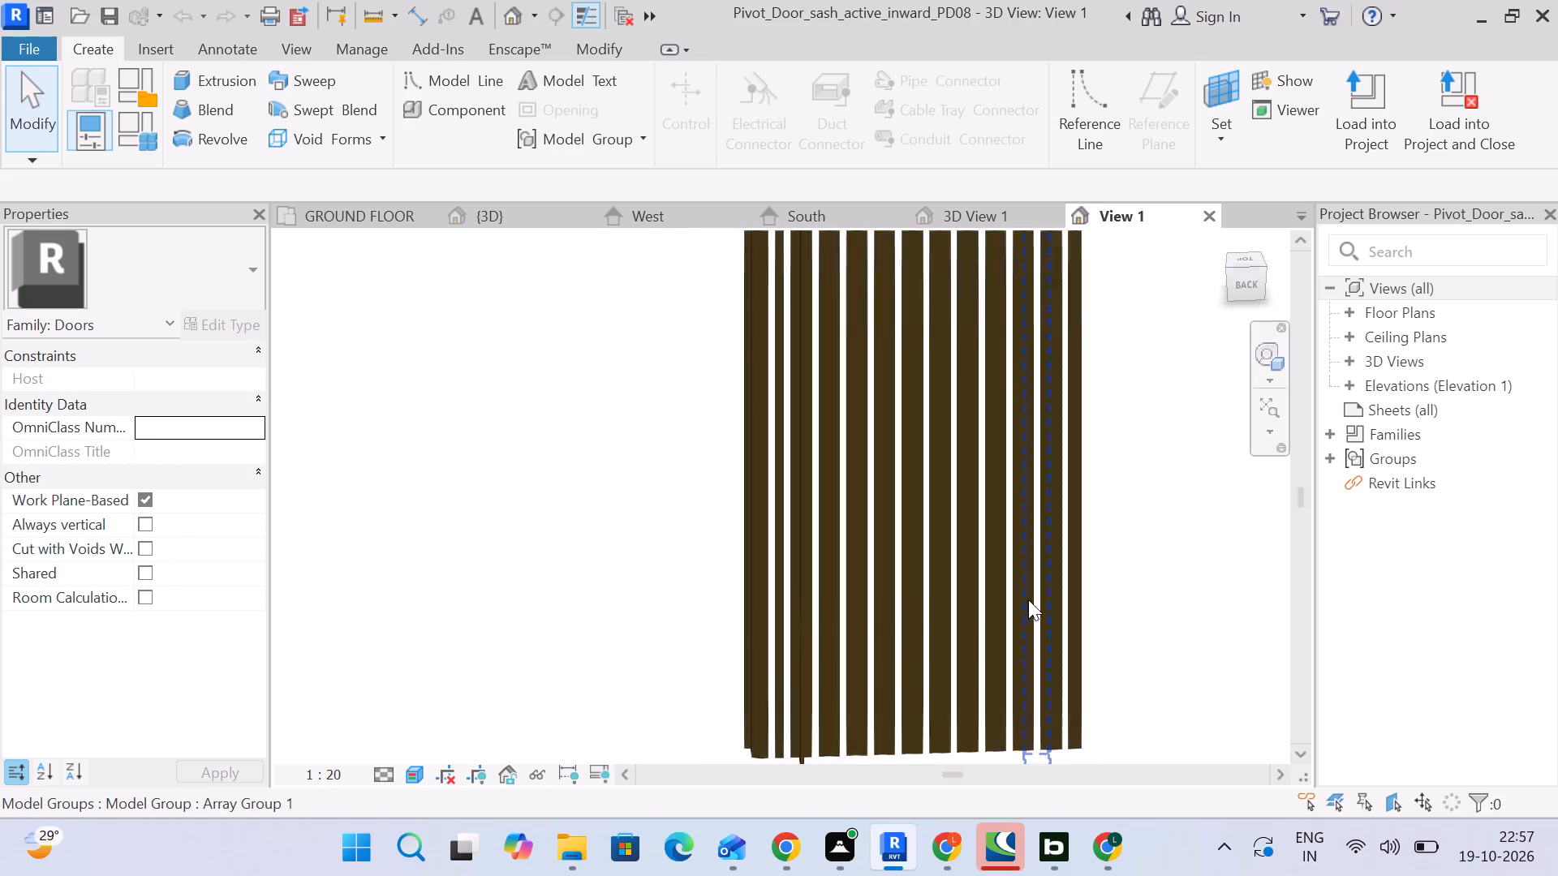
pyautogui.scroll(-2, 1028, 599)
pyautogui.moveTo(1128, 659); pyautogui.dragTo(638, 684, button='middle')
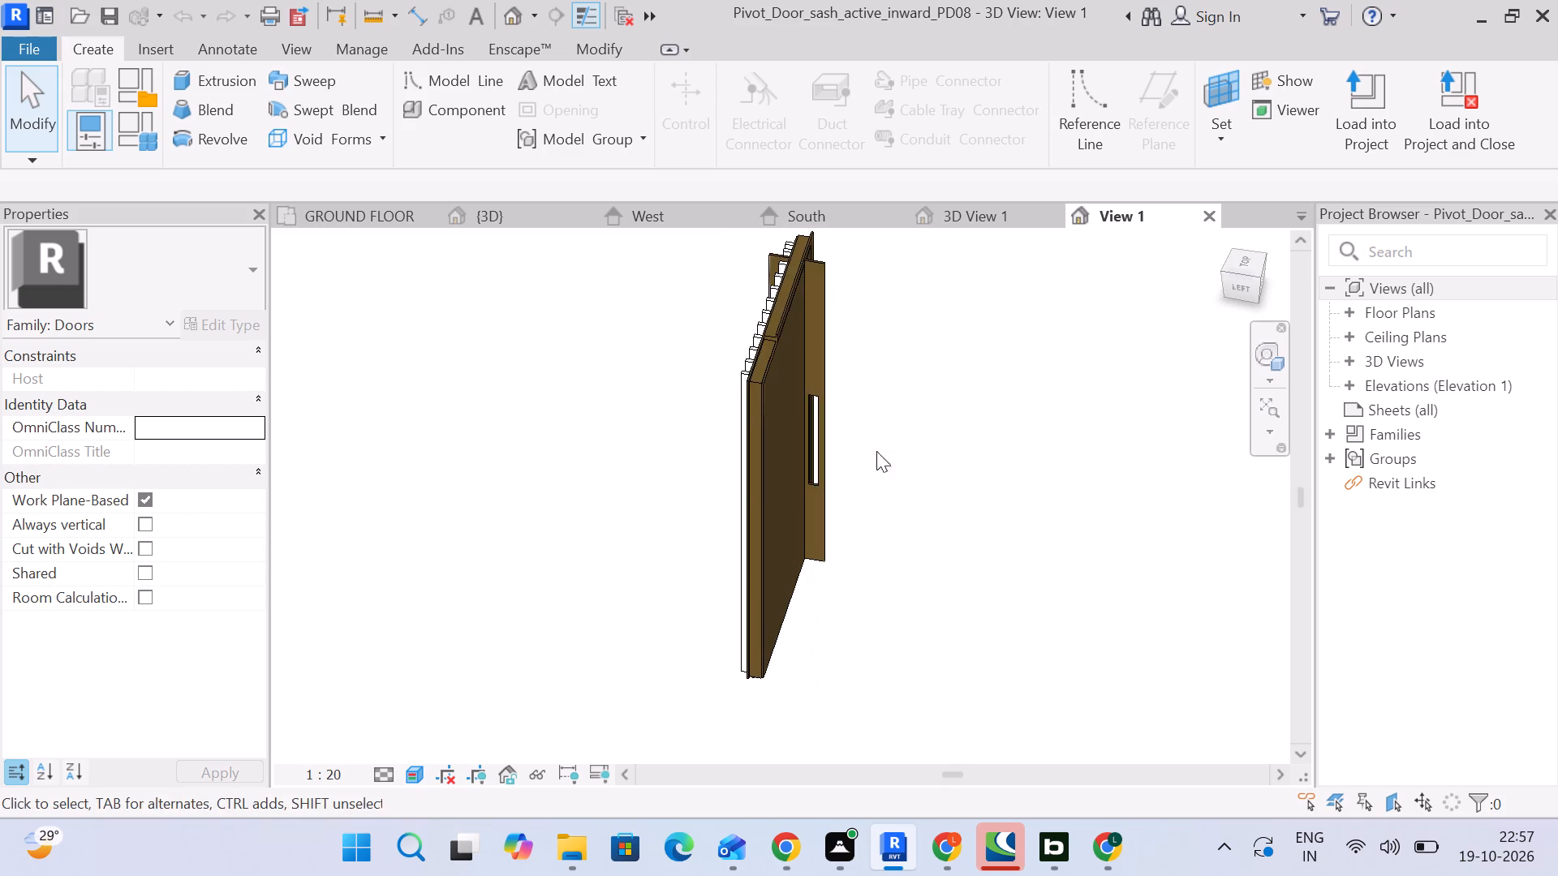
# Examine the pivot door sash family in 3D from its narrow side edge and its slatted face.
pyautogui.scroll(-3, 914, 408)
pyautogui.moveTo(915, 408); pyautogui.dragTo(969, 275, button='middle')
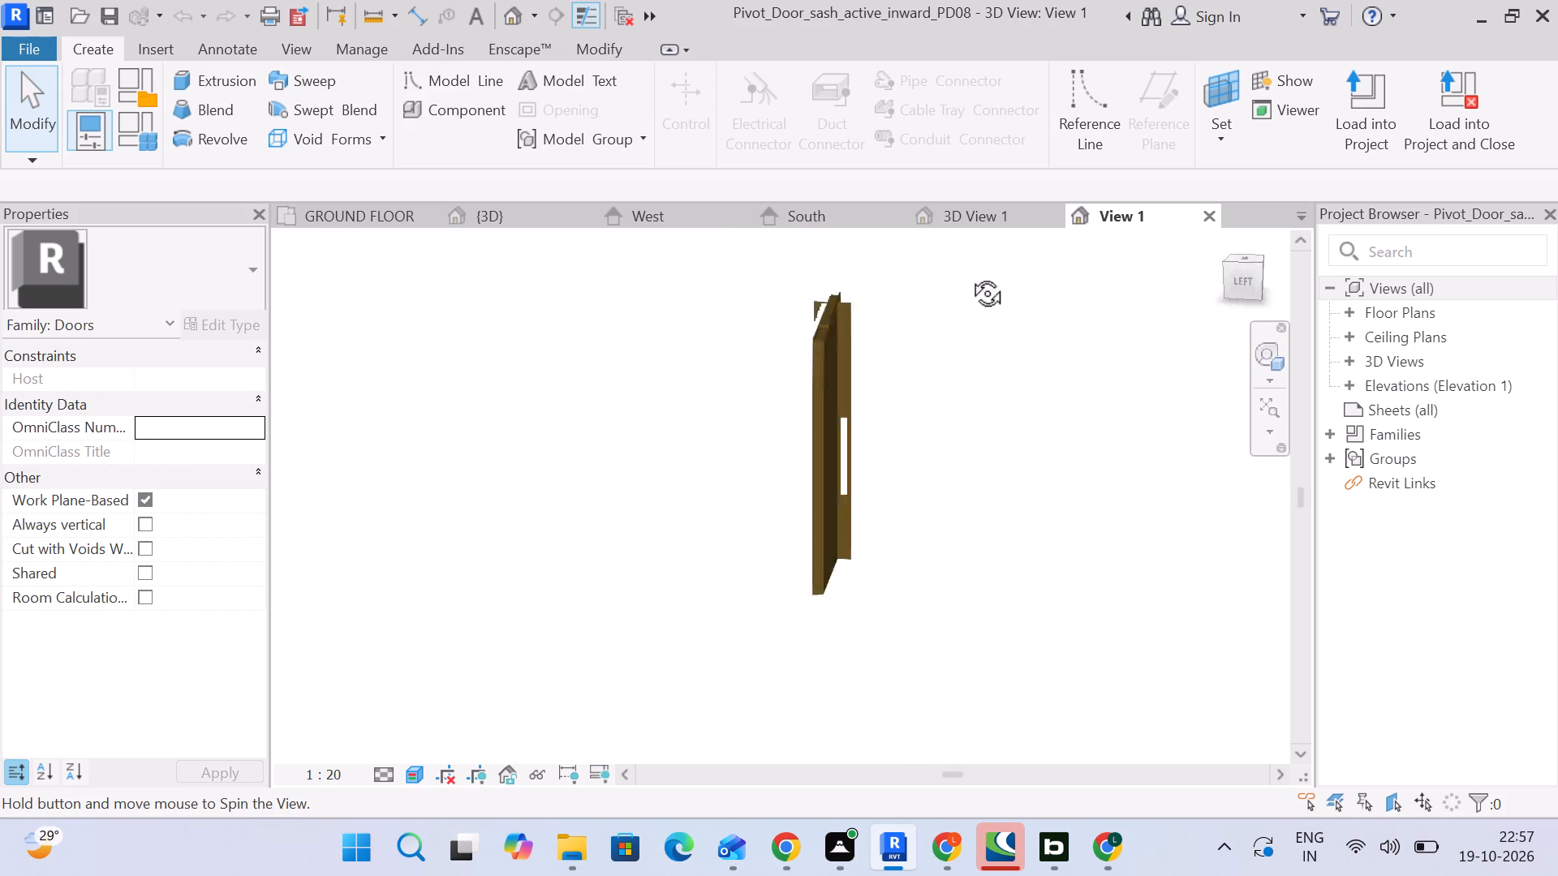
pyautogui.moveTo(969, 275); pyautogui.dragTo(1059, 371, button='middle')
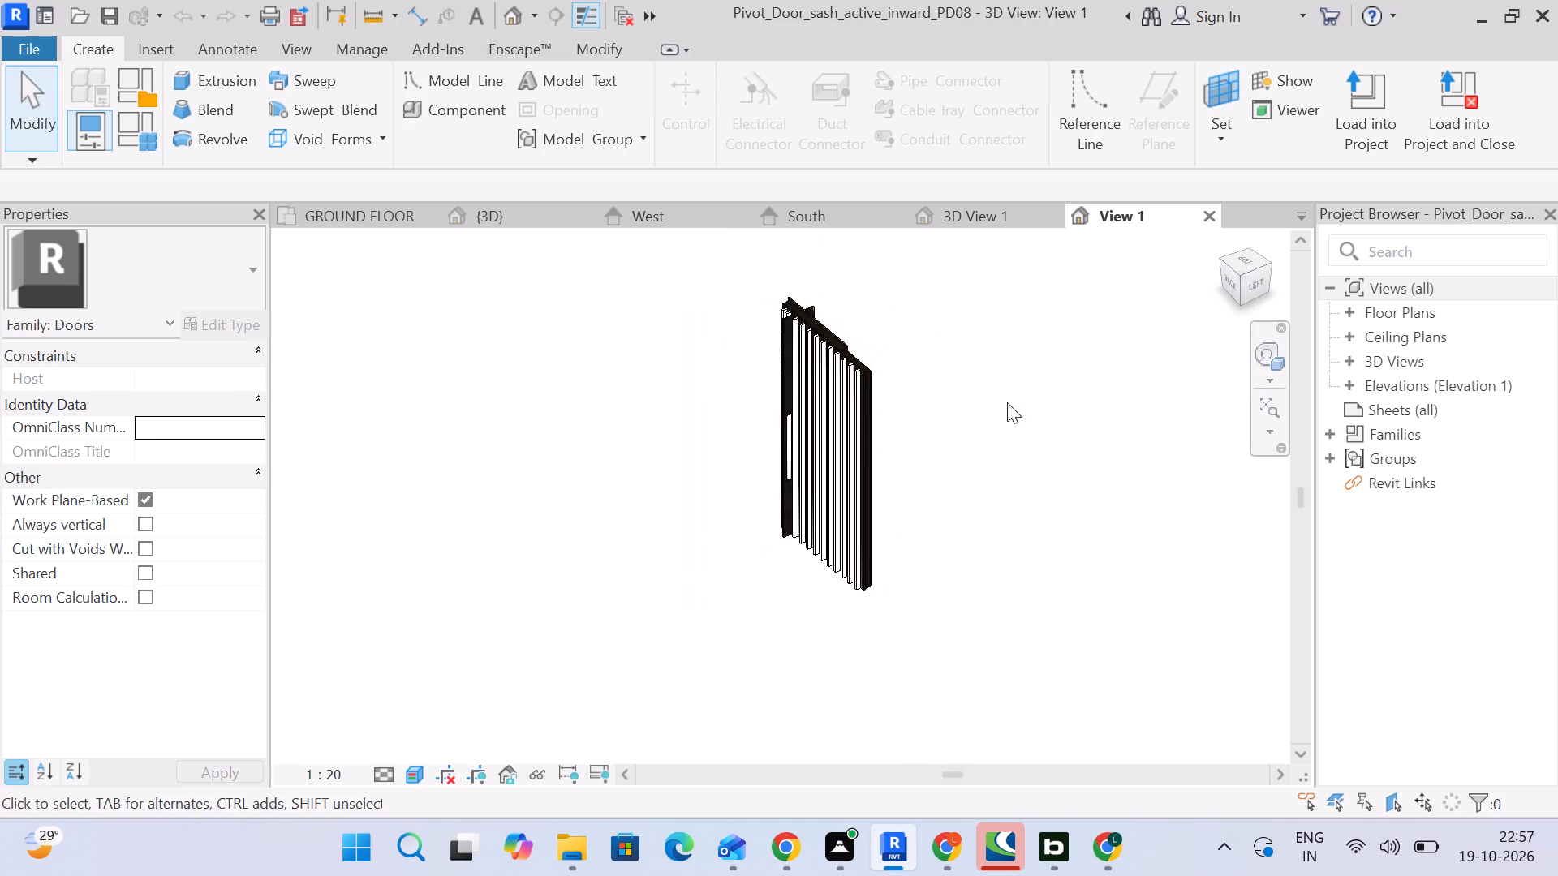
pyautogui.scroll(5, 742, 458)
pyautogui.scroll(-4, 906, 393)
pyautogui.moveTo(993, 441); pyautogui.dragTo(956, 446, button='middle')
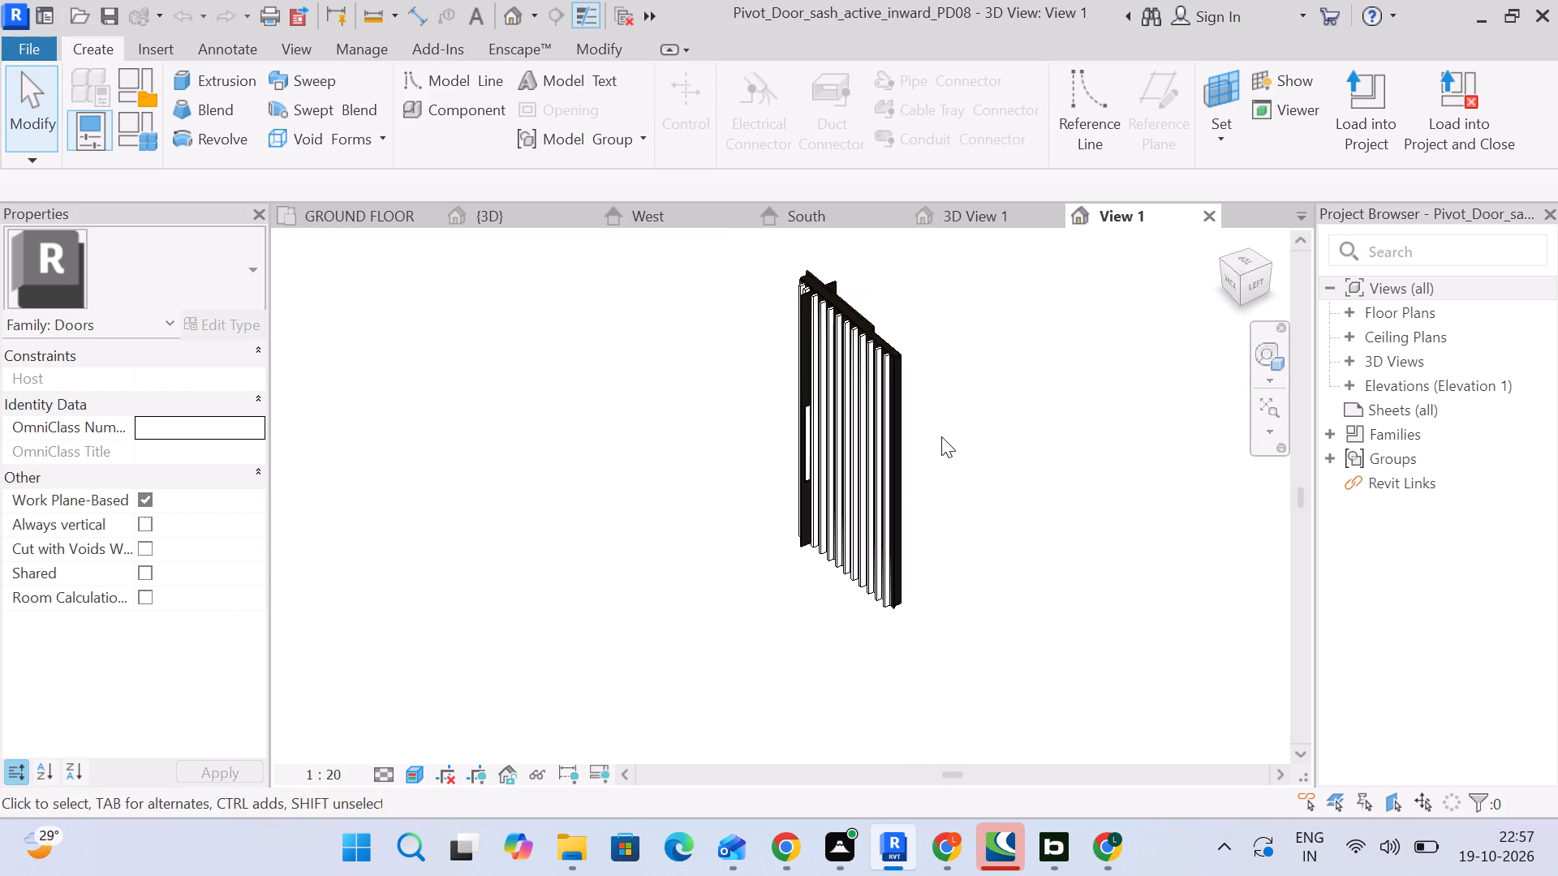
pyautogui.click(961, 397)
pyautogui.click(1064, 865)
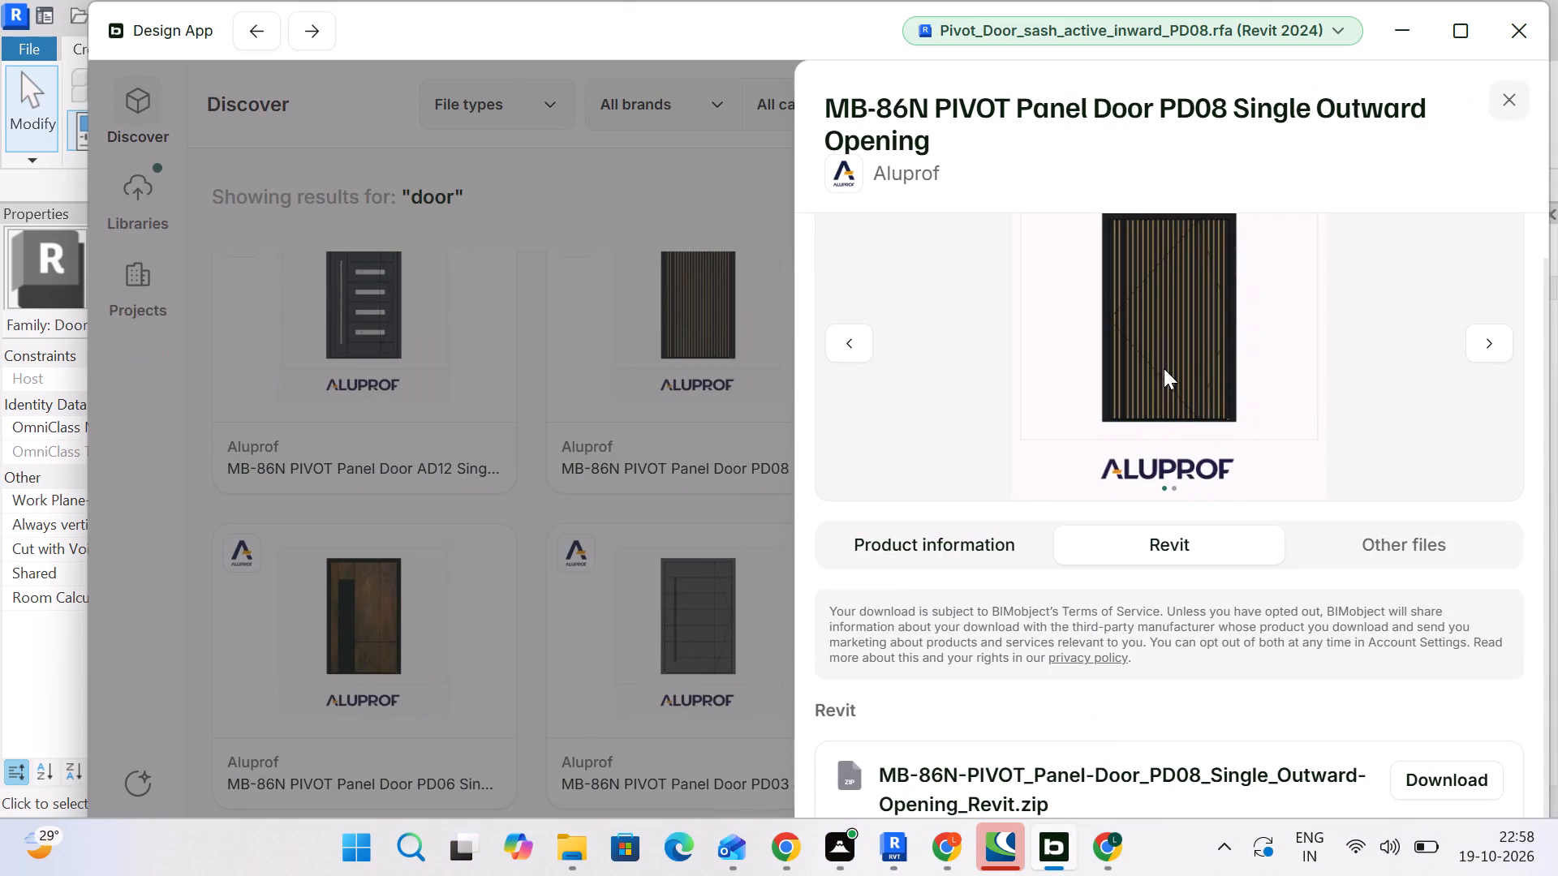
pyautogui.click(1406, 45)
# Copy the MB-86N-PIVOT_Panel-Door_PD08_Single_Outward-Opening_Revit archive from the Downloads folder in File Explorer.
pyautogui.click(575, 839)
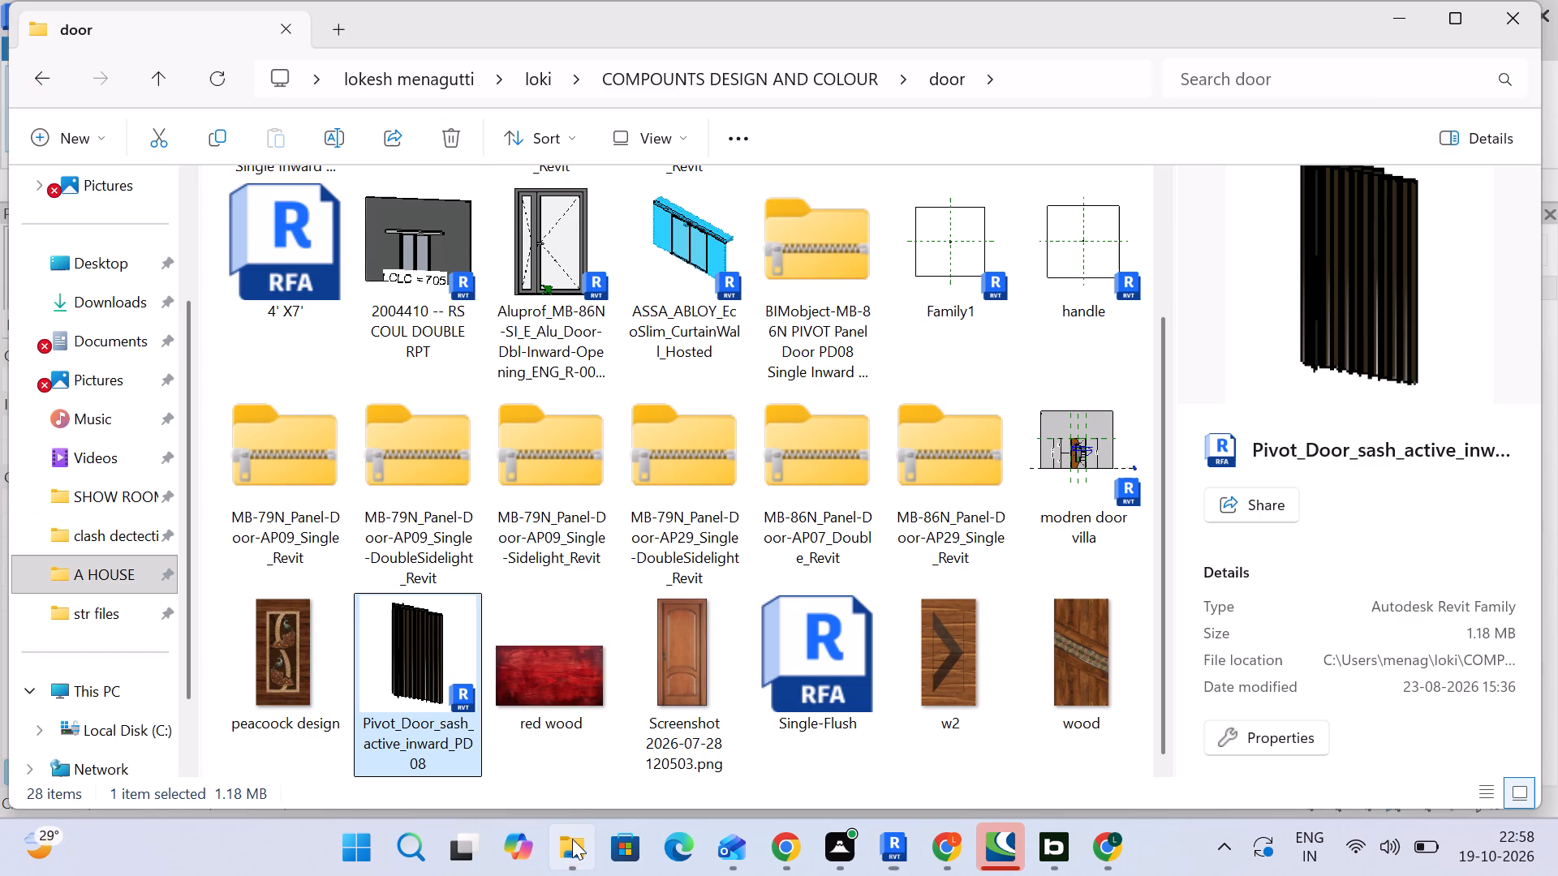
pyautogui.scroll(-5, 532, 713)
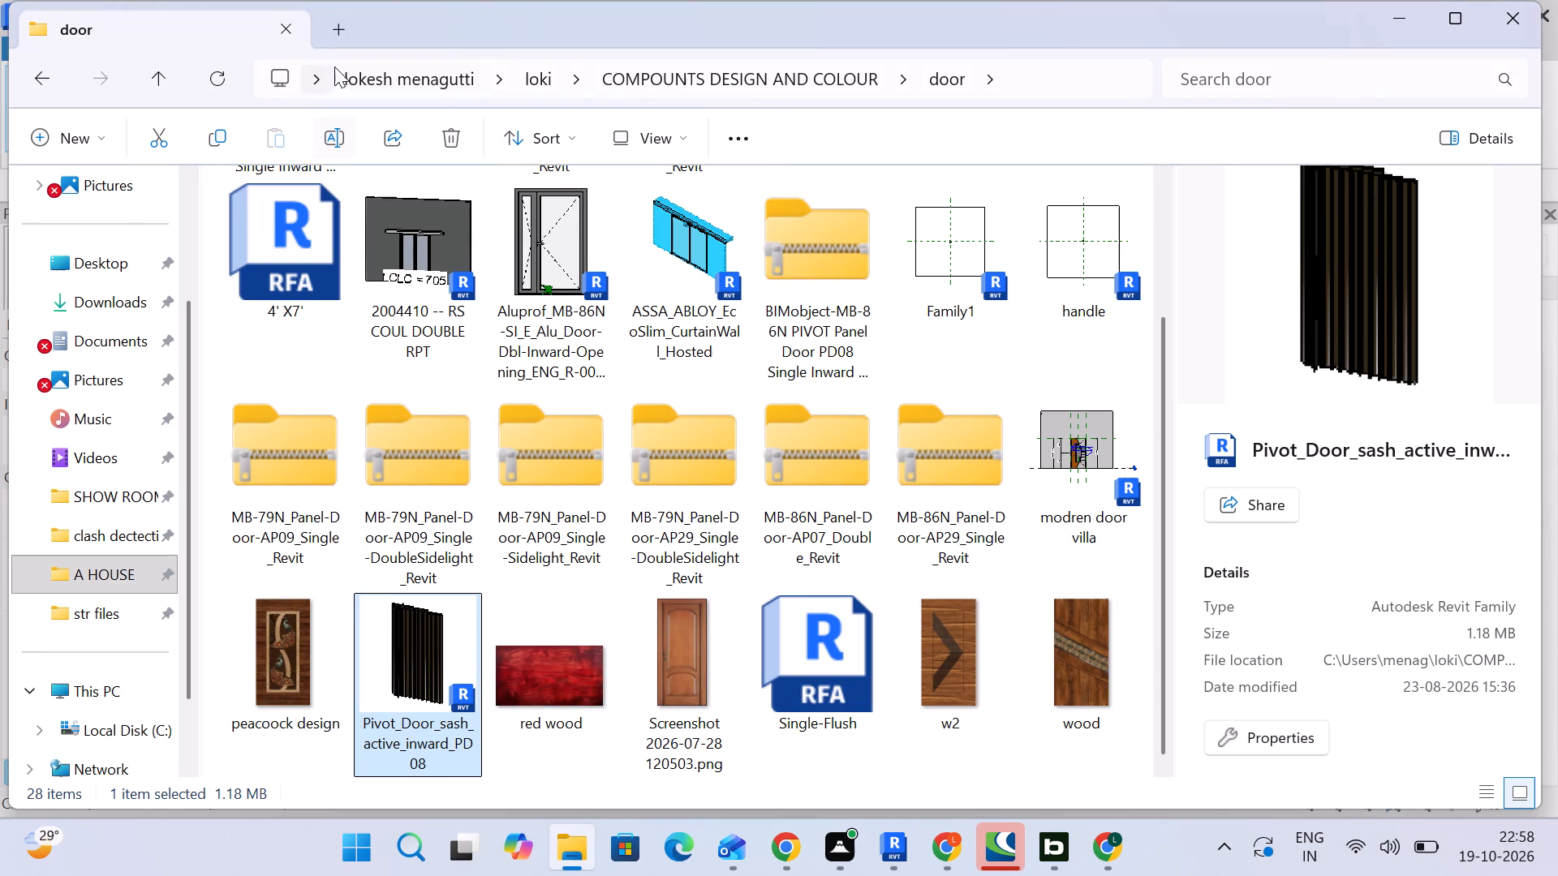
pyautogui.click(105, 304)
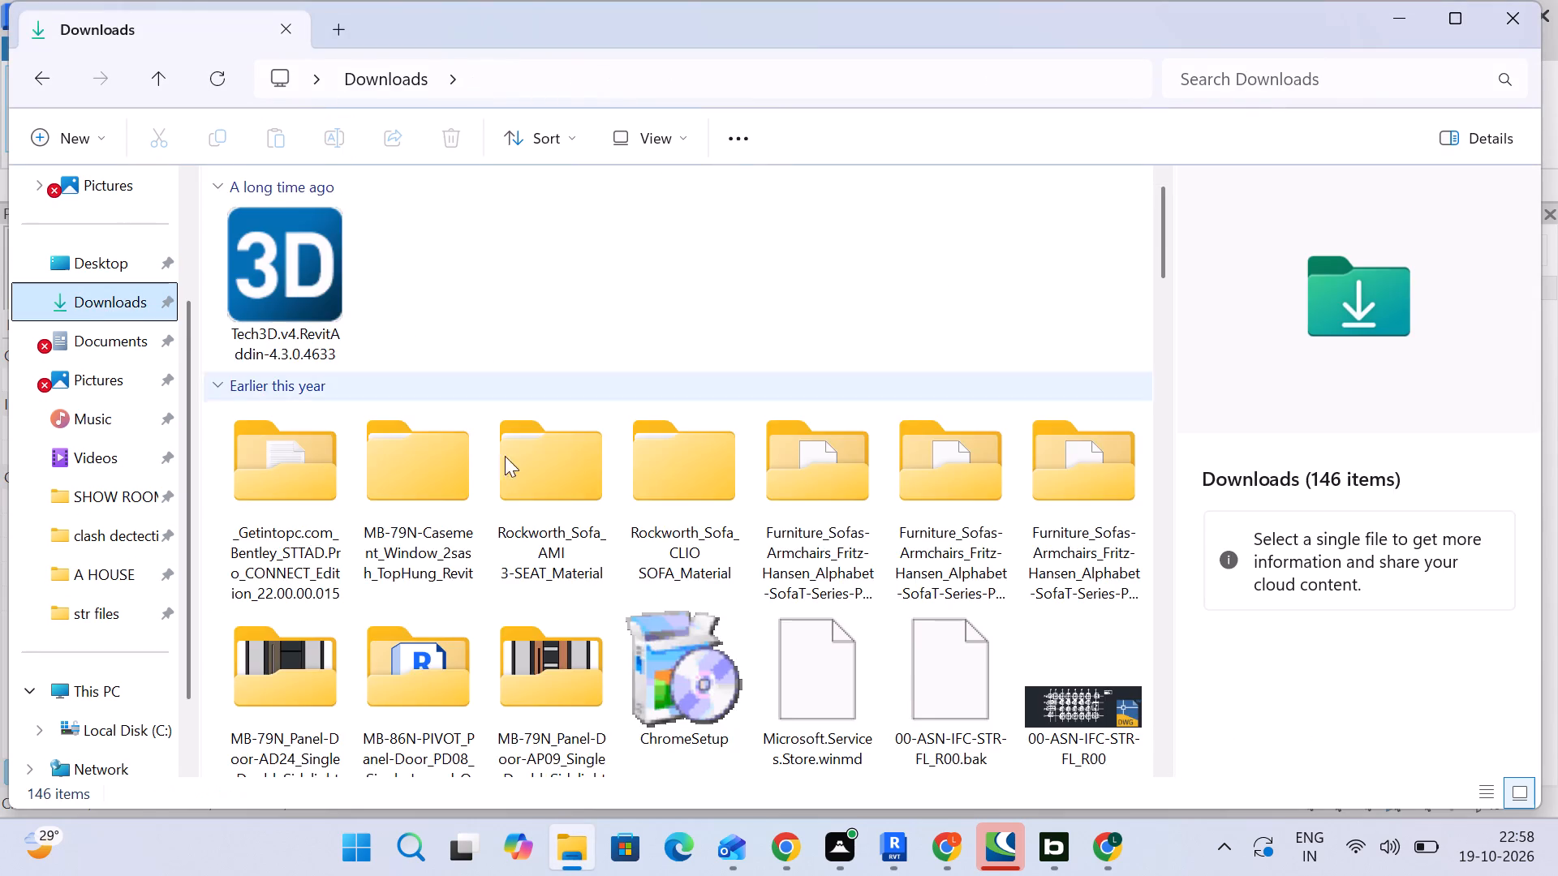
pyautogui.scroll(-20, 482, 566)
pyautogui.scroll(-20, 482, 566)
pyautogui.scroll(-7, 482, 566)
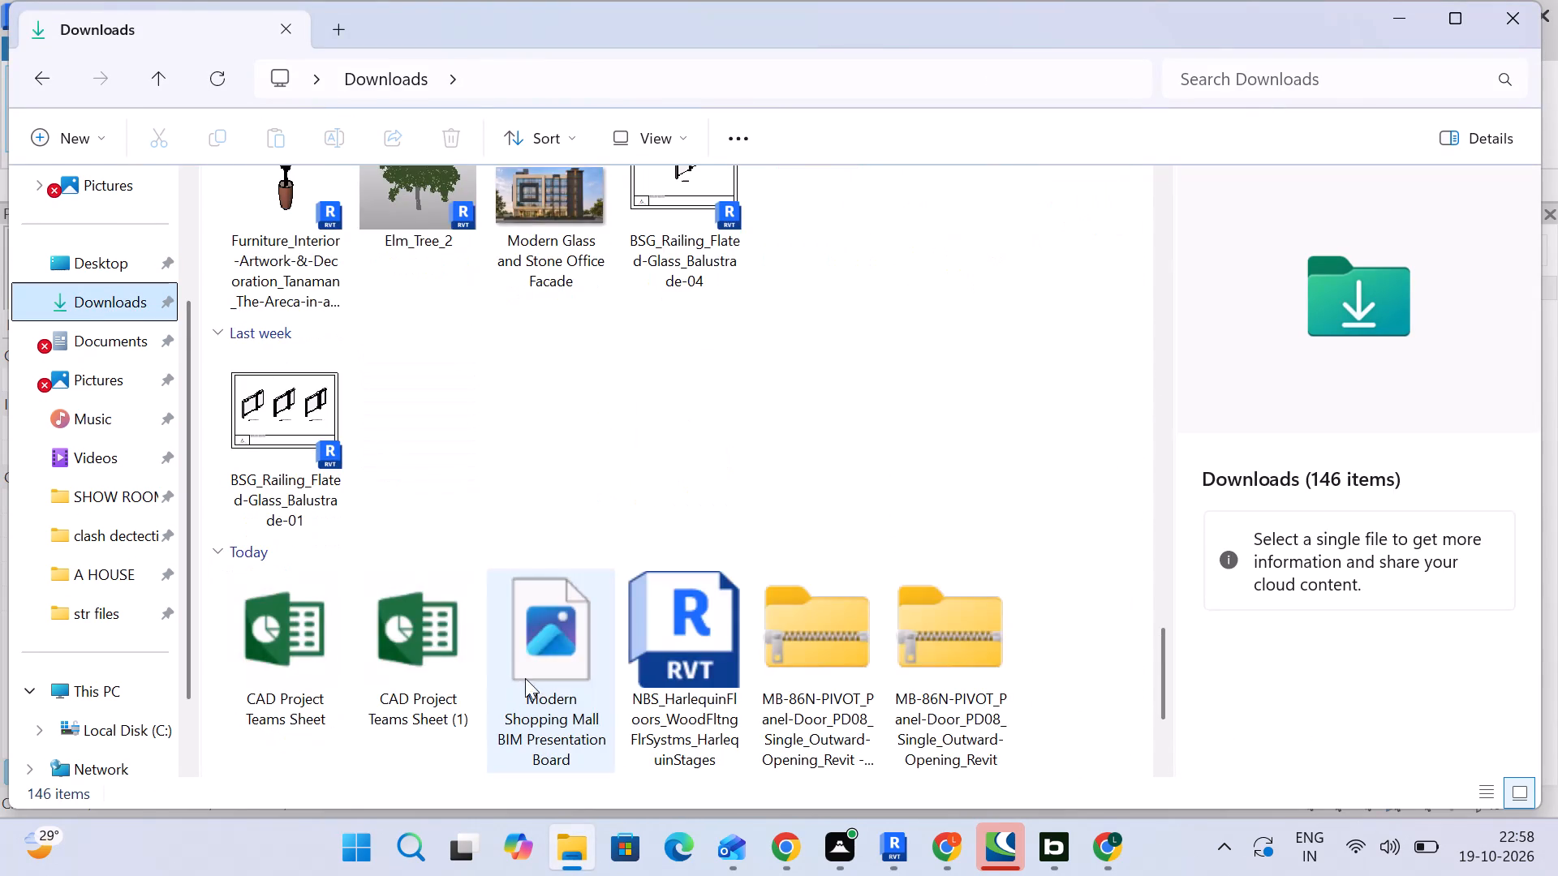
pyautogui.scroll(-4, 525, 678)
pyautogui.moveTo(1090, 733); pyautogui.dragTo(964, 595)
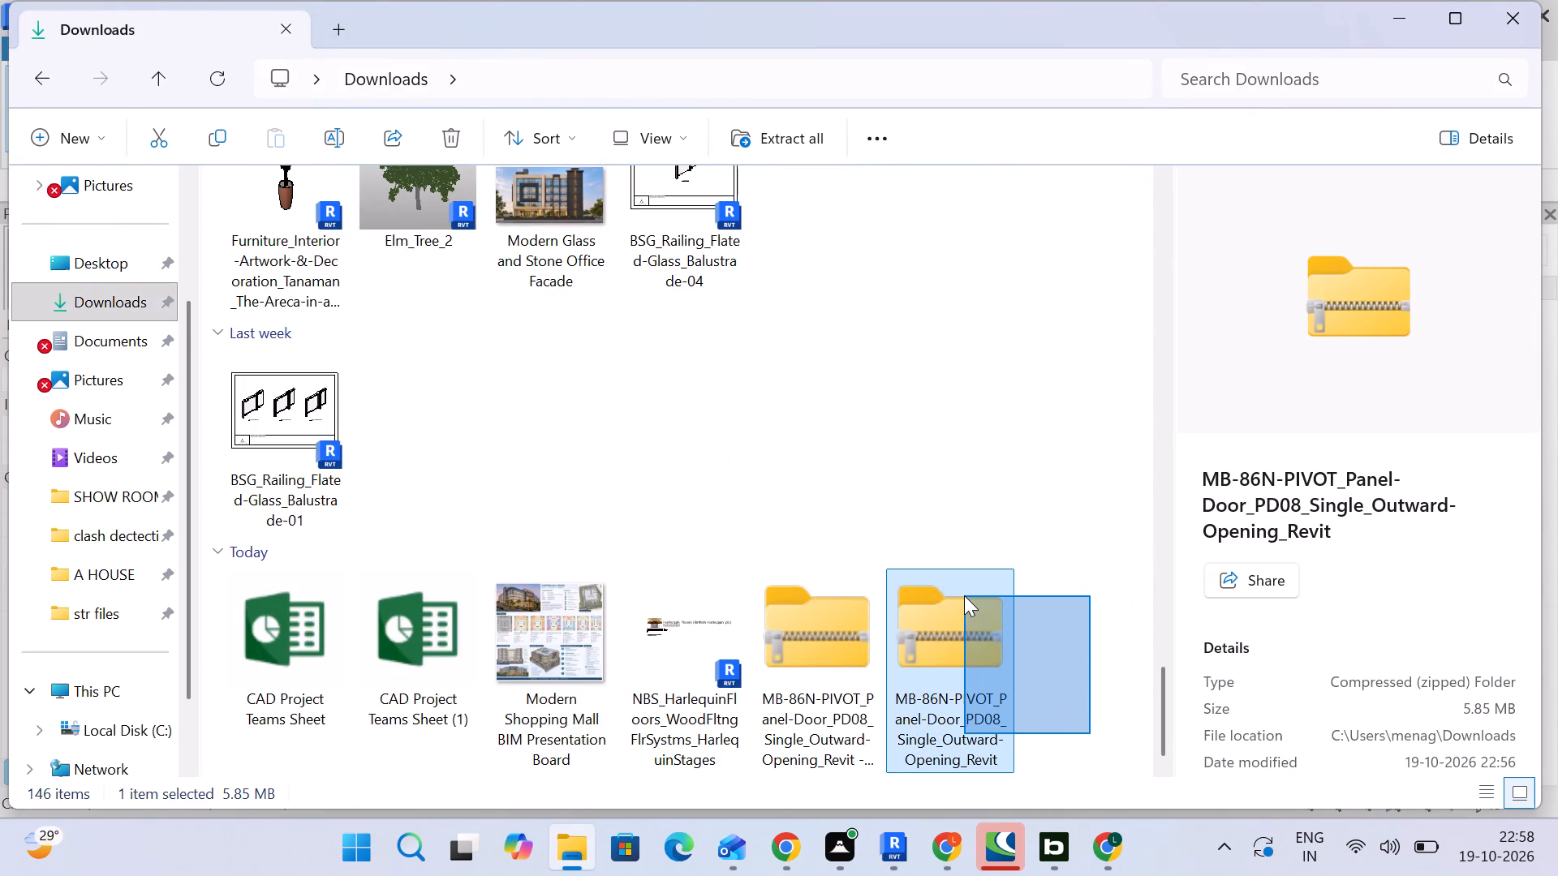
pyautogui.moveTo(964, 595); pyautogui.dragTo(963, 595)
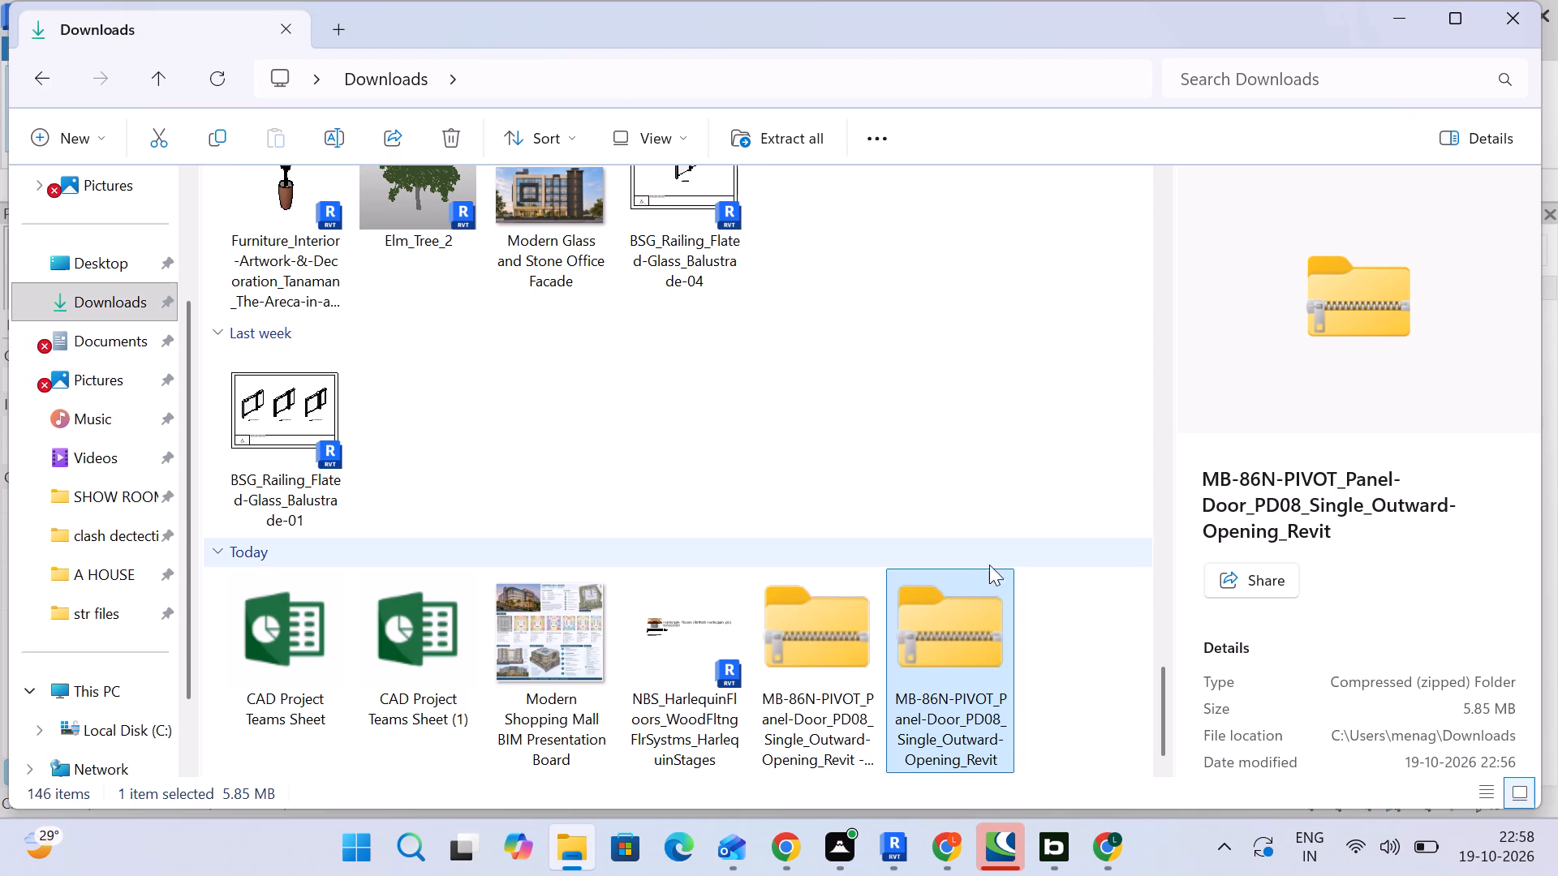
pyautogui.click(222, 140)
# Paste the copied pivot door archive into the door folder inside COMPOUNTS DESIGN AND COLOUR.
pyautogui.click(127, 510)
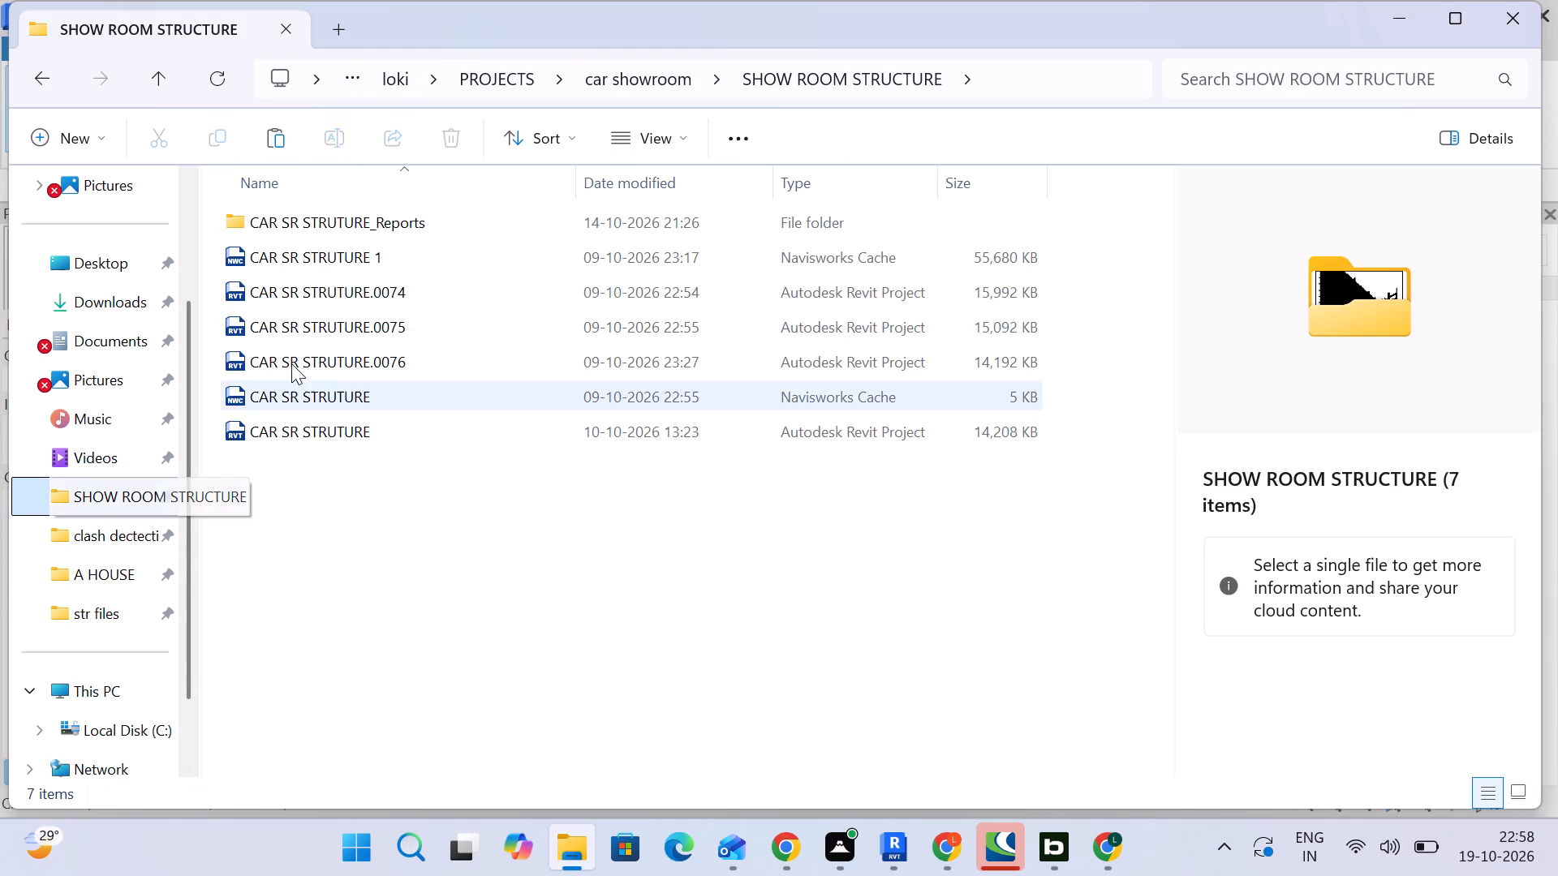
pyautogui.click(500, 87)
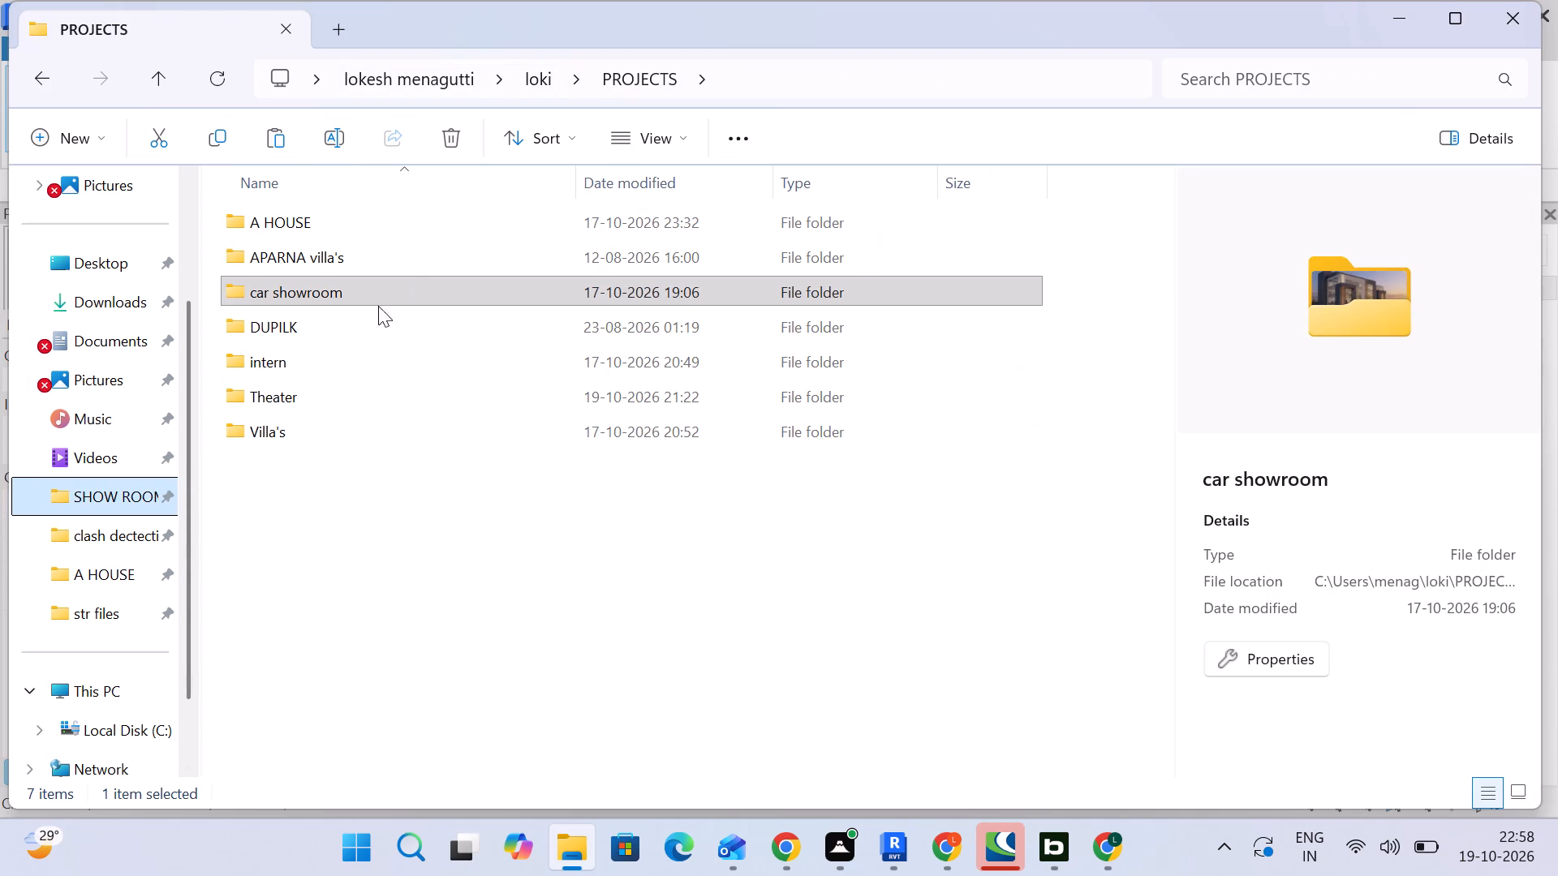
pyautogui.click(552, 85)
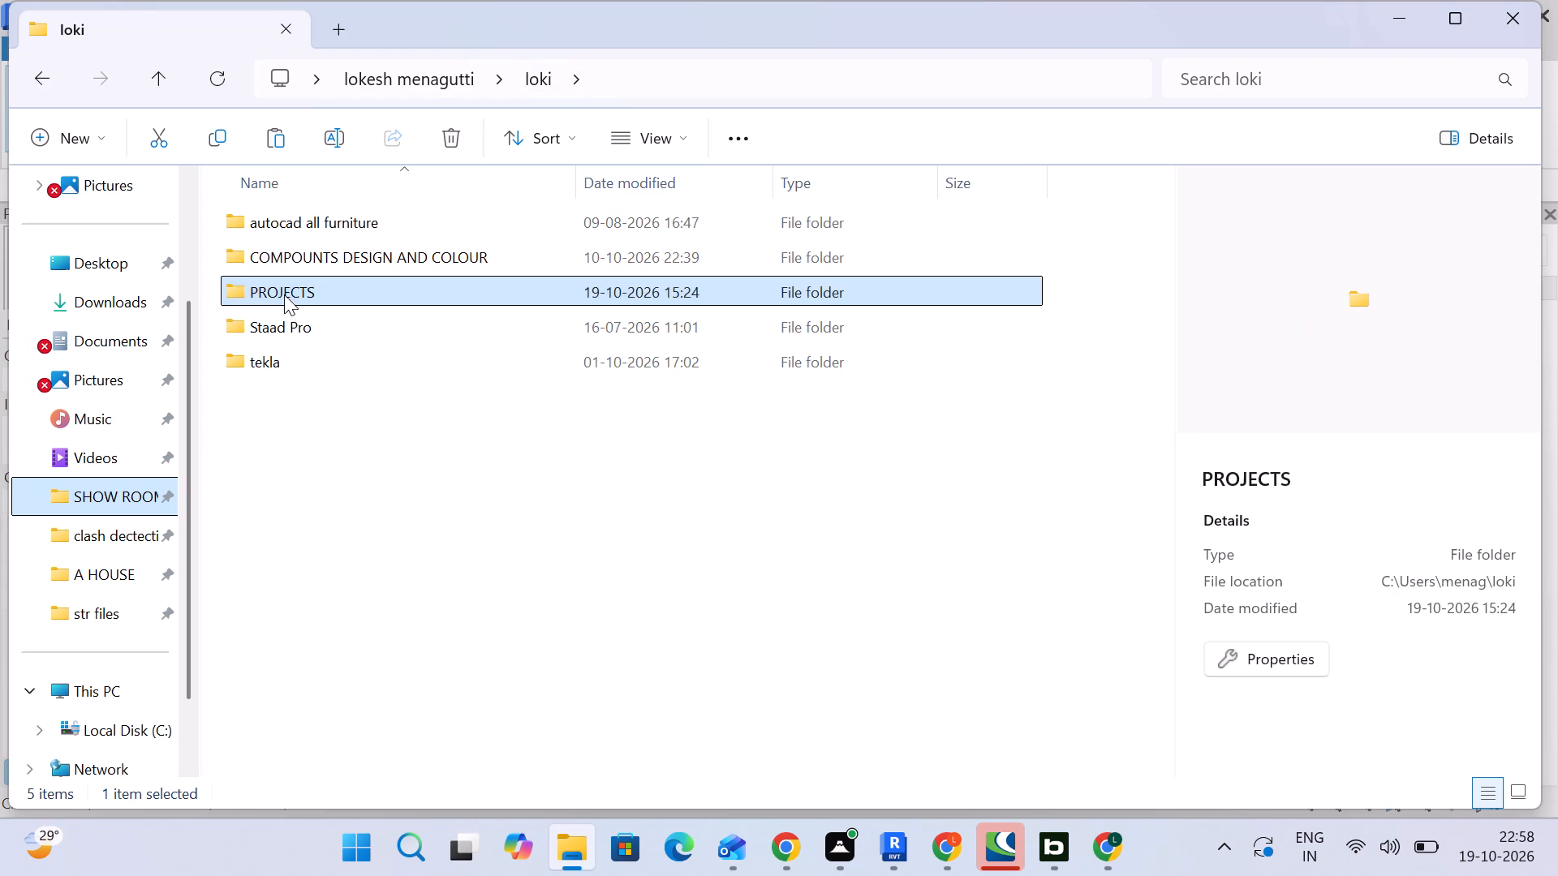
pyautogui.doubleClick(306, 251)
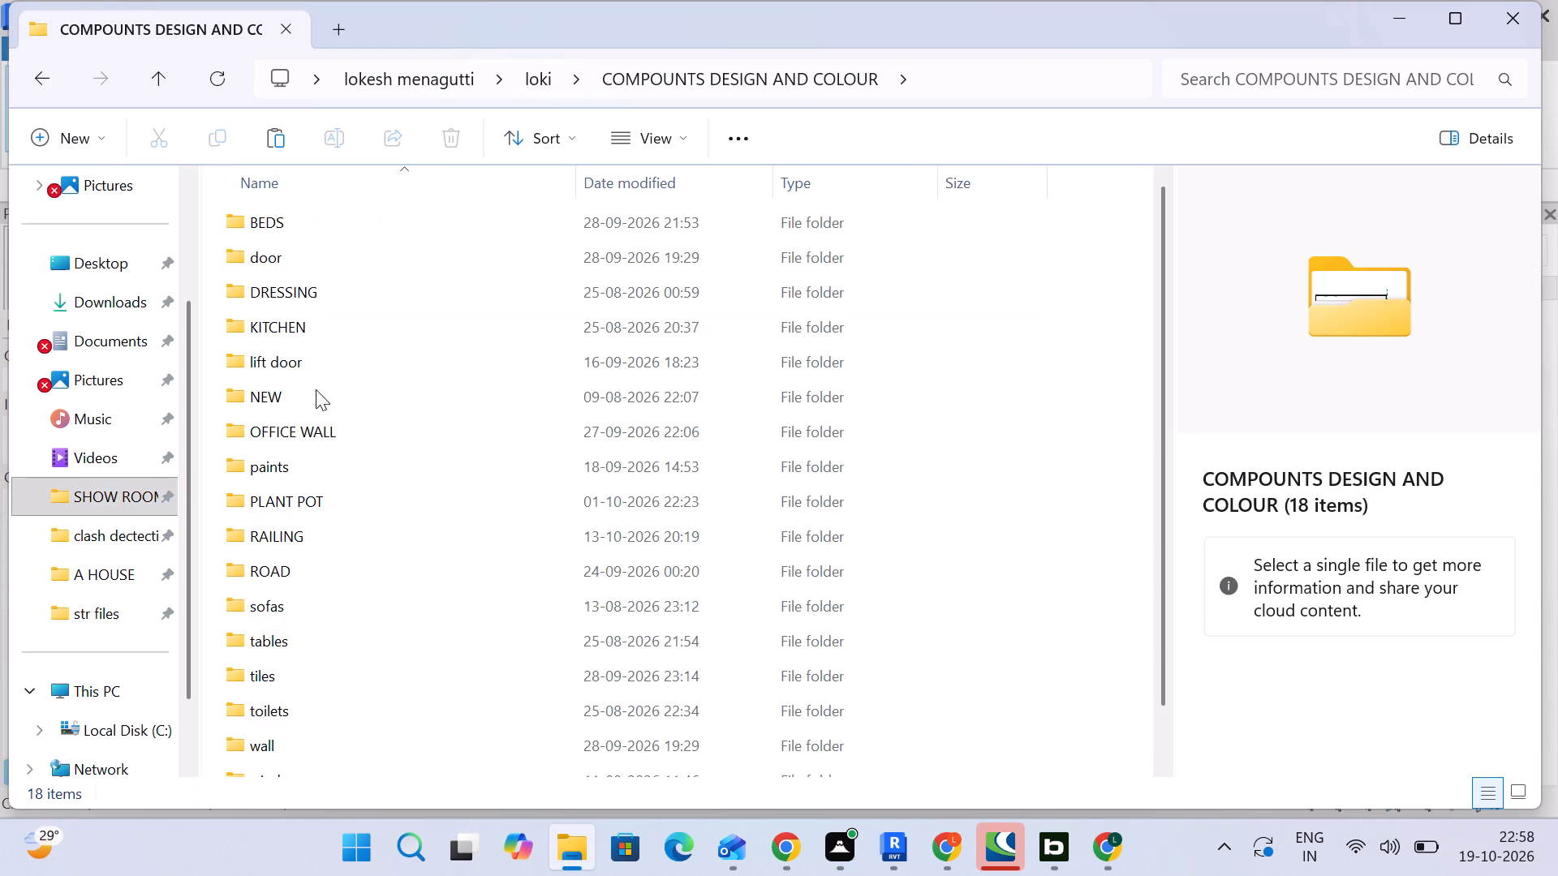
pyautogui.doubleClick(307, 251)
pyautogui.scroll(-6, 347, 410)
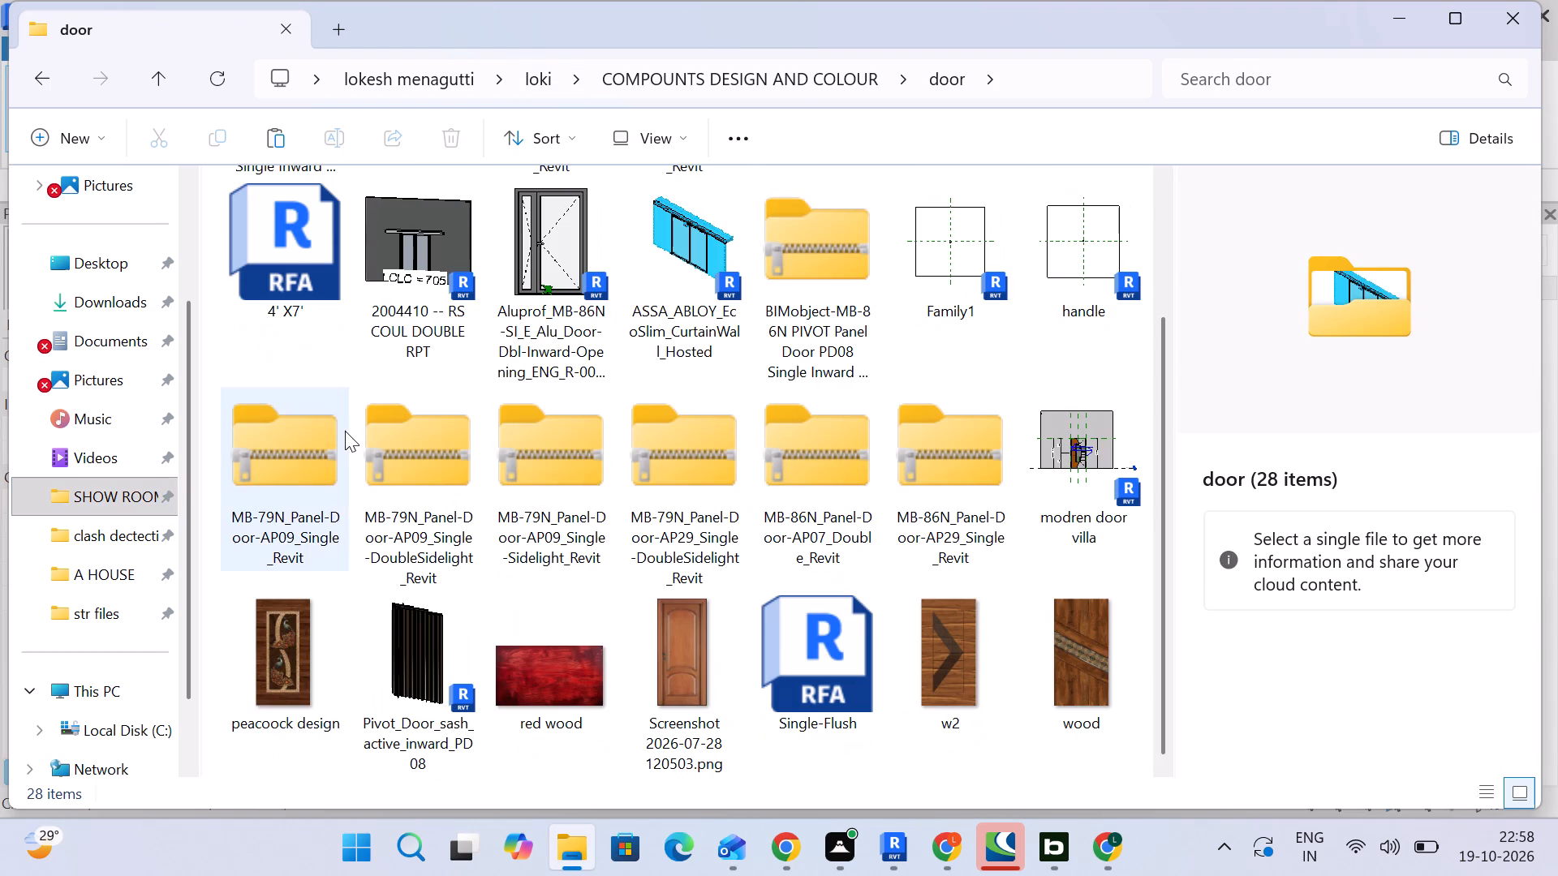
pyautogui.scroll(-4, 345, 431)
pyautogui.hotkey('ctrl', 'v')
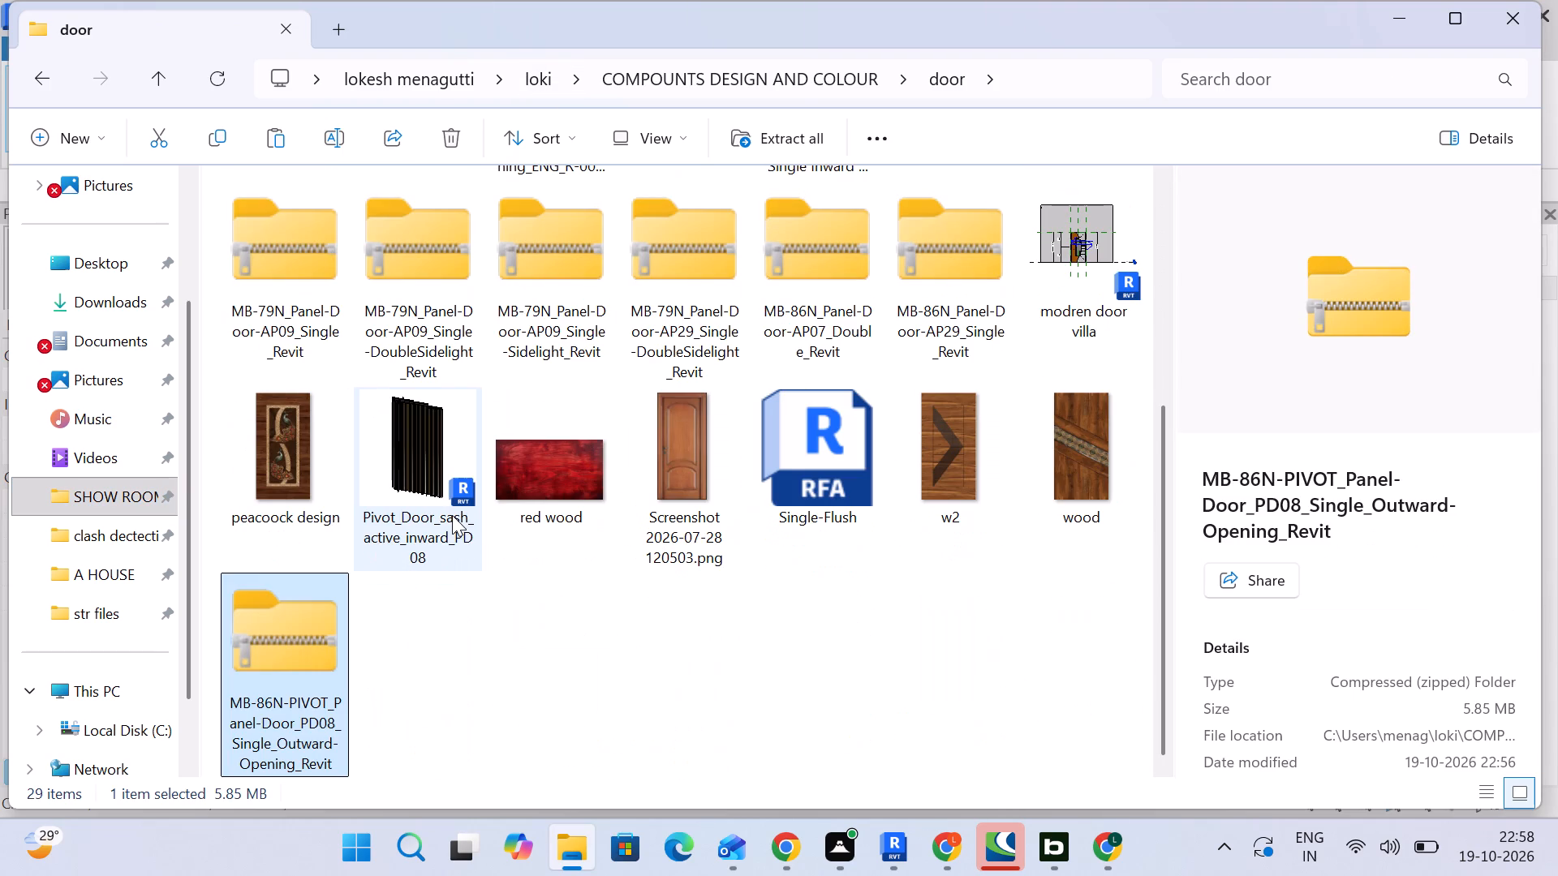
# Append "theater door" to the name of the pasted outward-opening pivot door archive.
pyautogui.rightClick(325, 710)
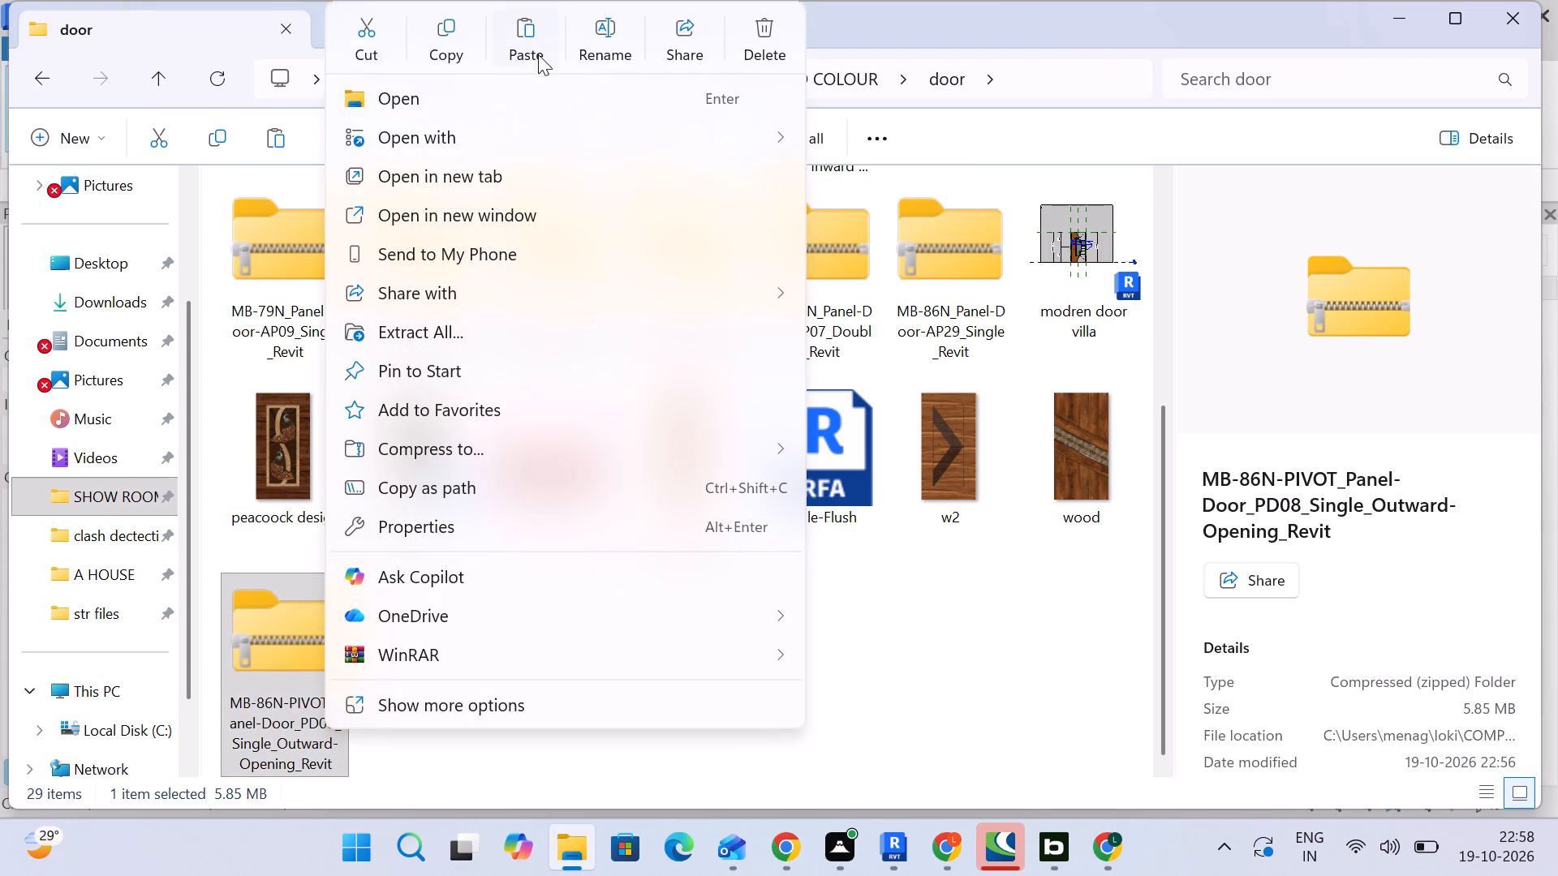
pyautogui.click(583, 31)
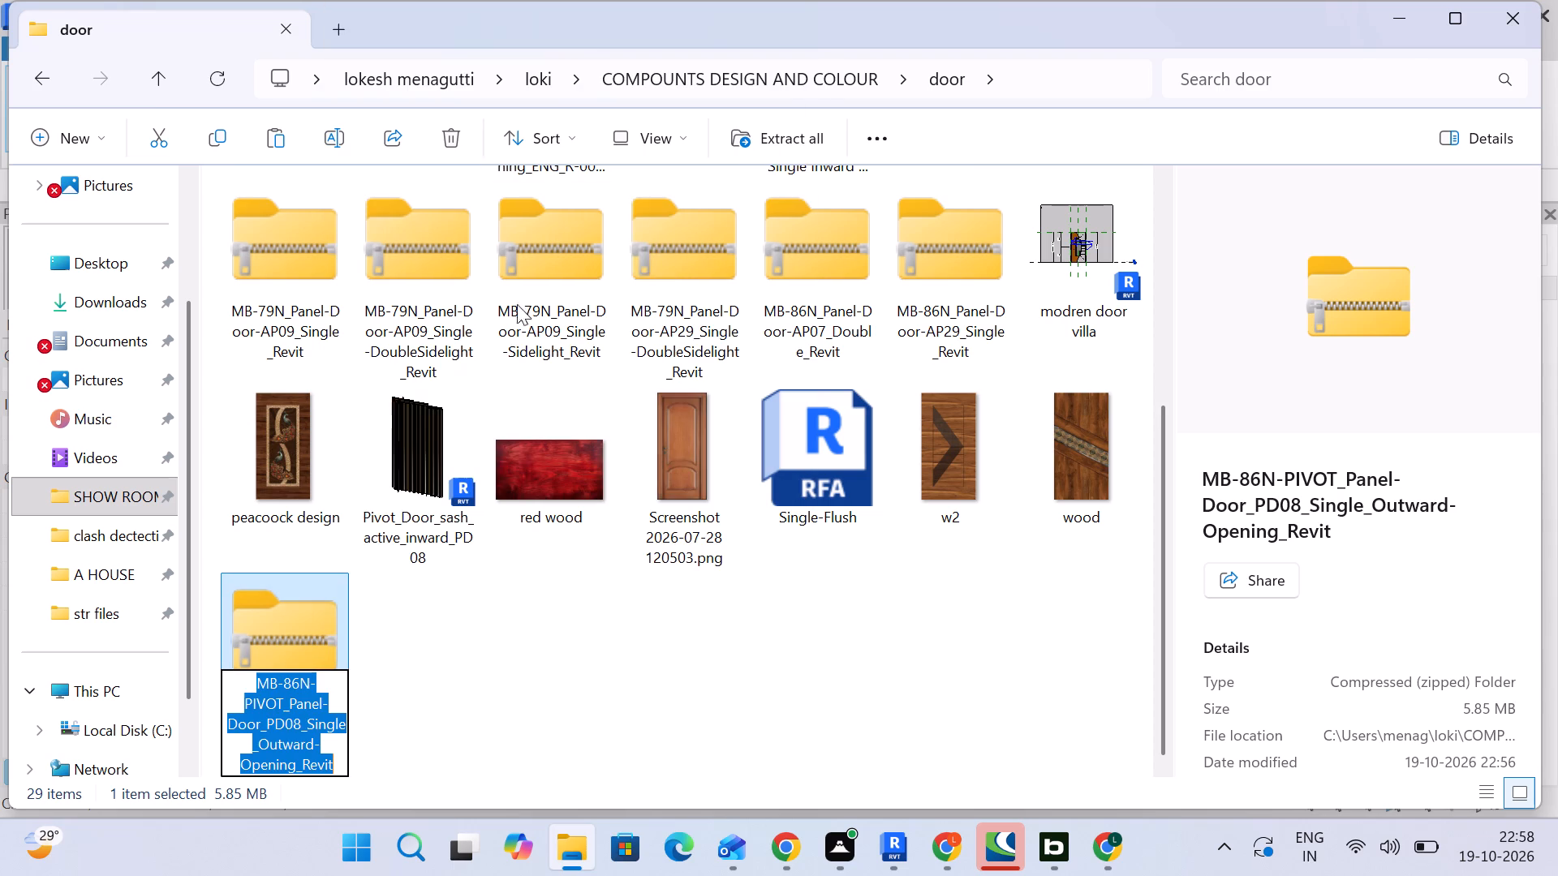
pyautogui.click(341, 762)
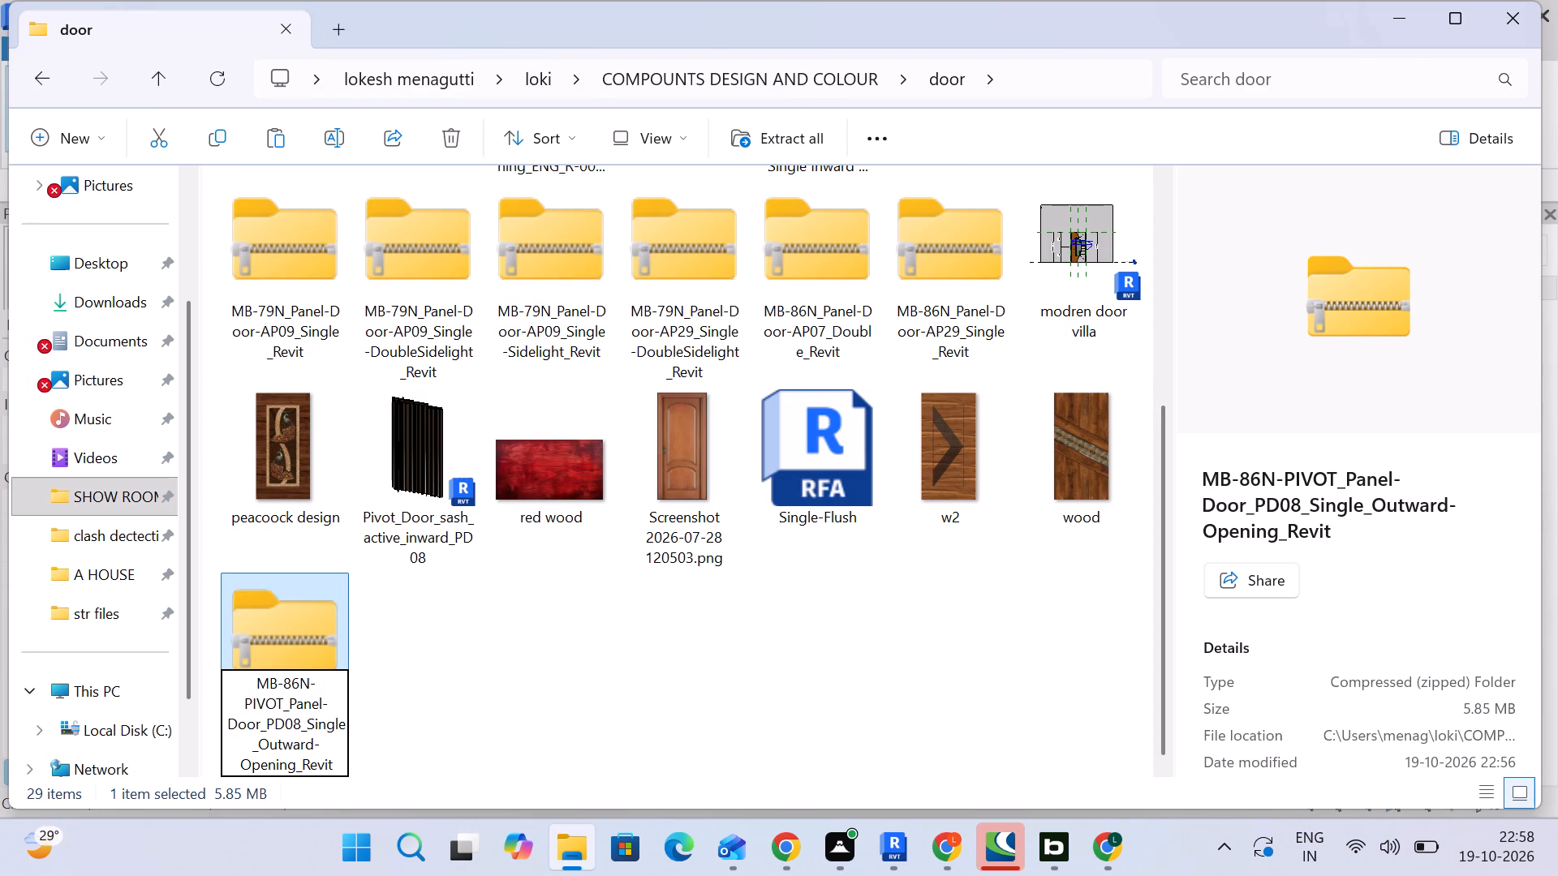
pyautogui.press('space')
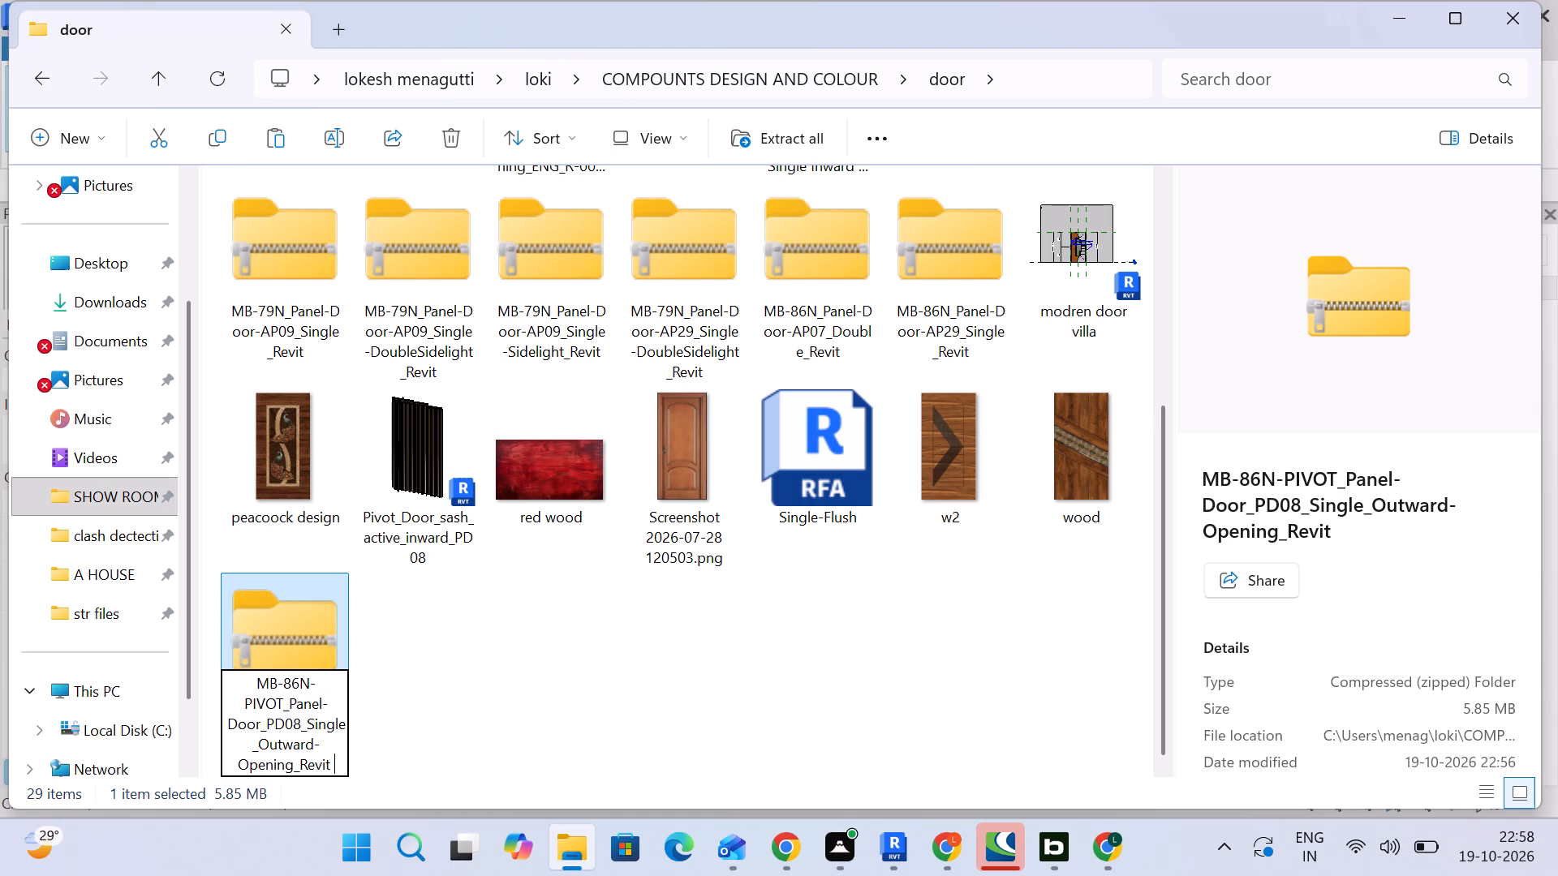
pyautogui.write('tea')
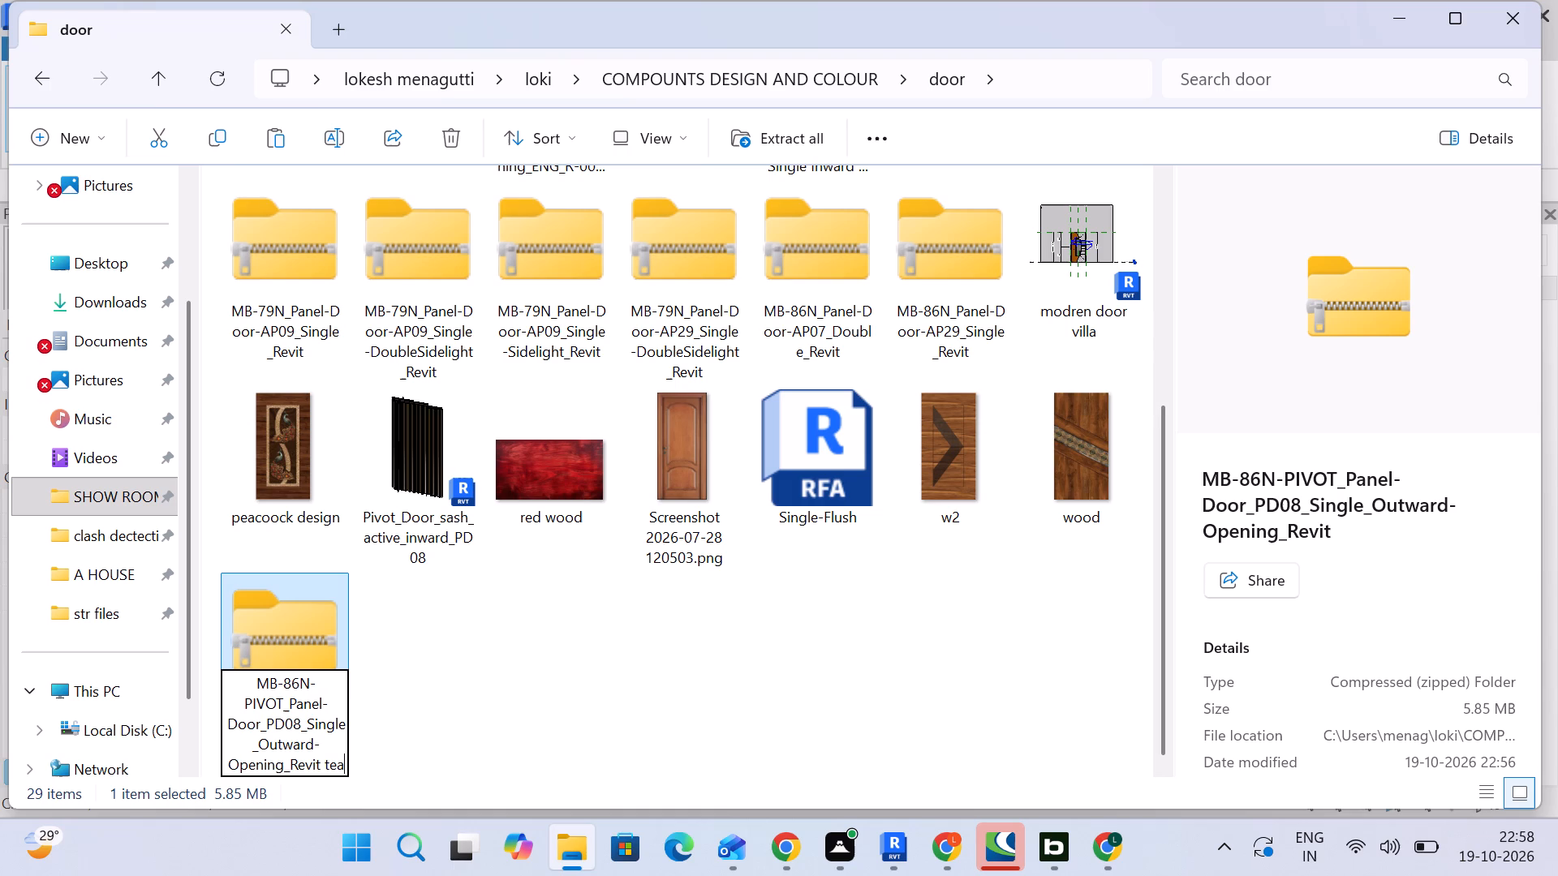
pyautogui.press('t')
pyautogui.press('BackSpace')
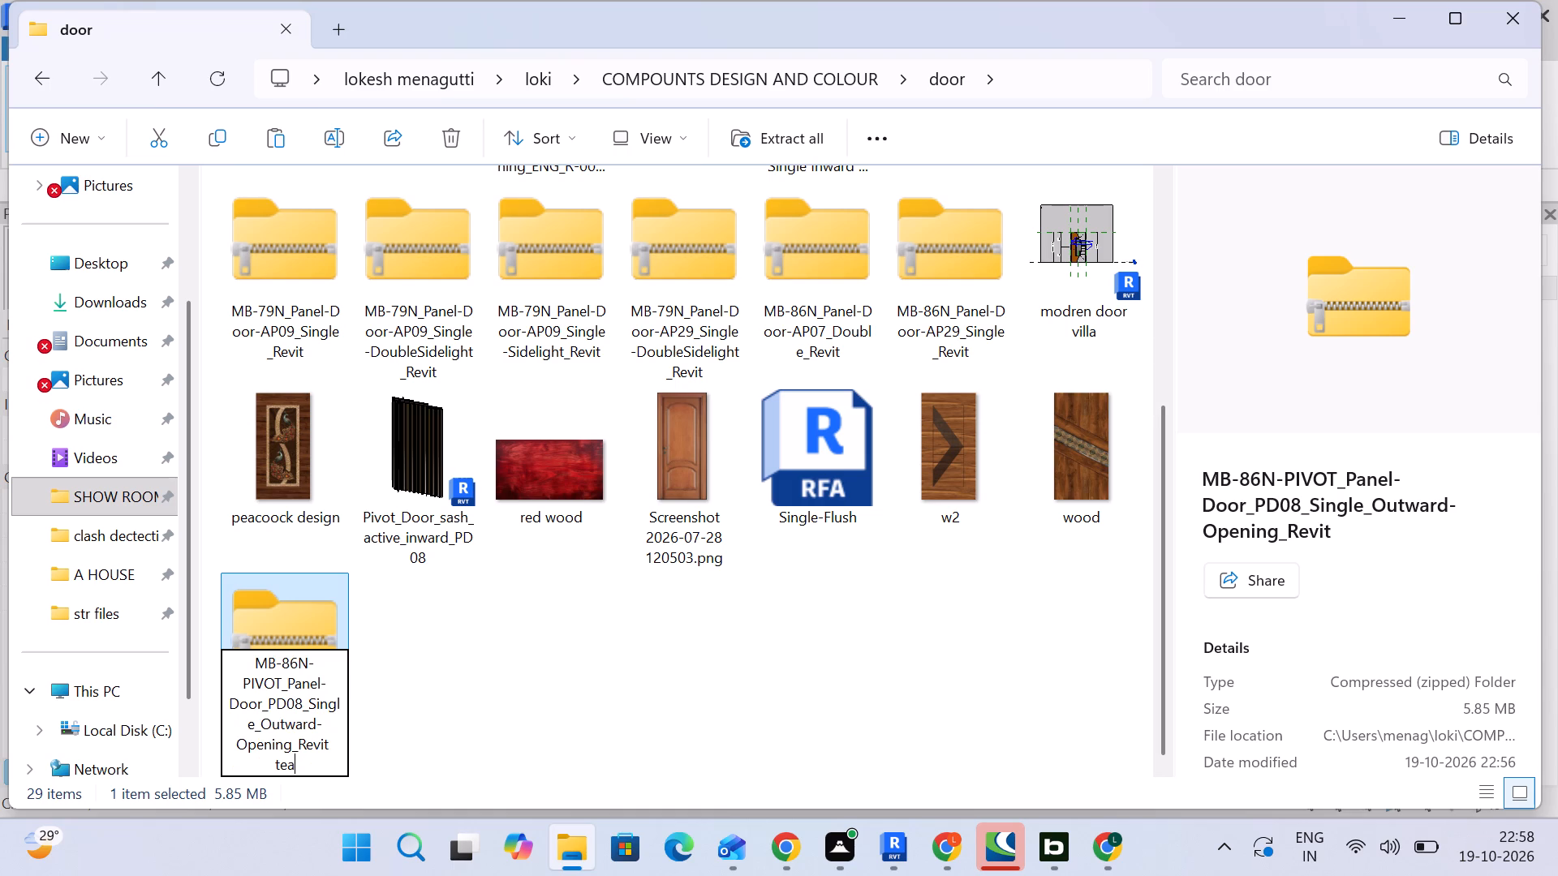
pyautogui.press('BackSpace')
pyautogui.press('BackSpace')
pyautogui.write('heater door')
pyautogui.press('Return')
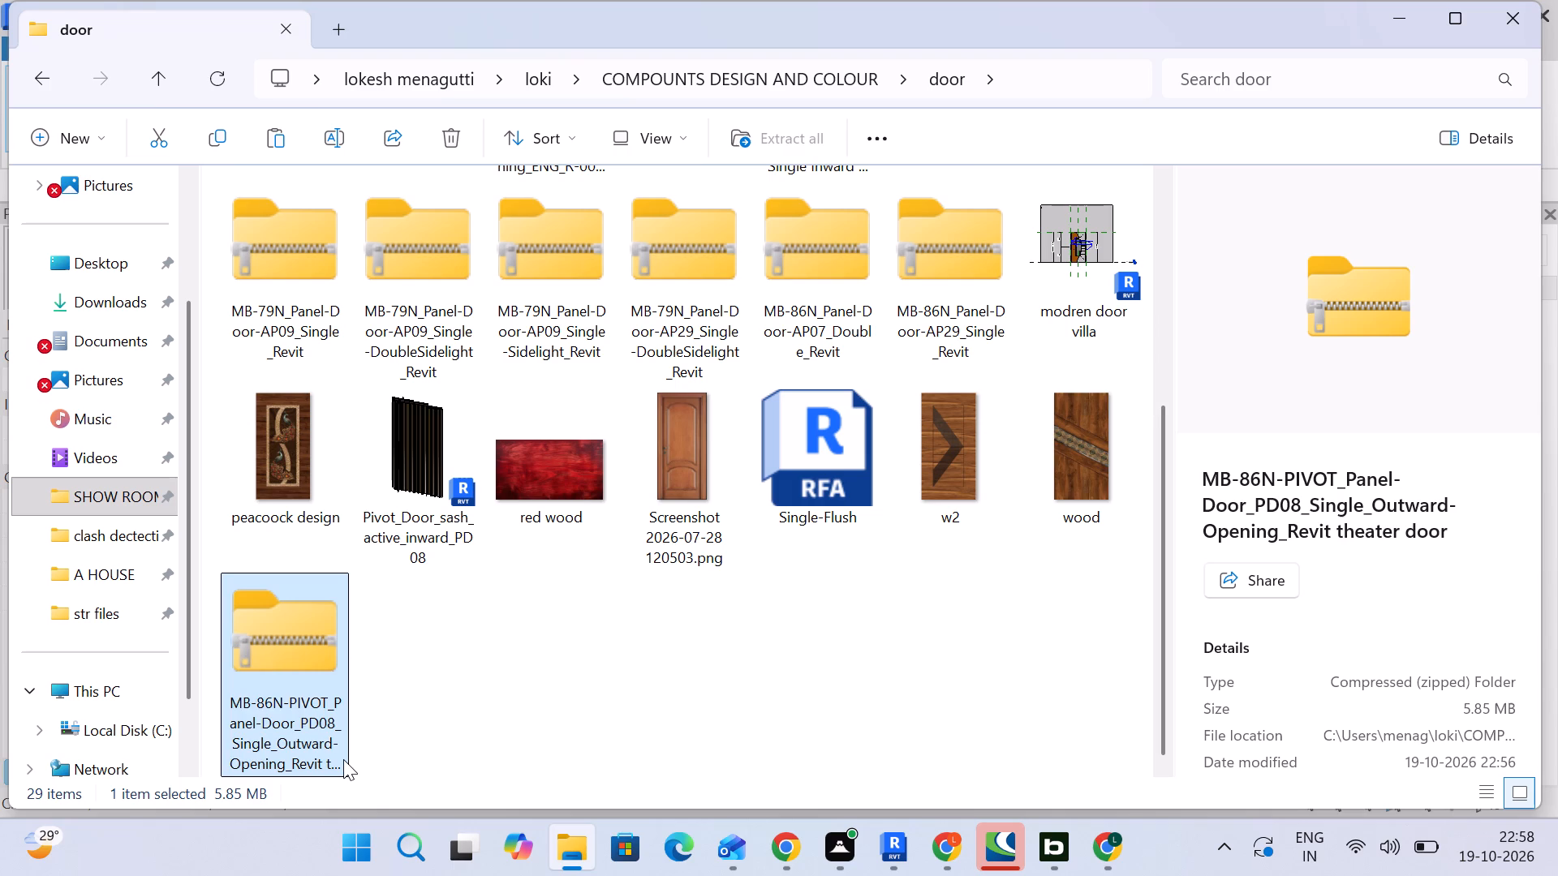
pyautogui.click(304, 736)
pyautogui.click(437, 690)
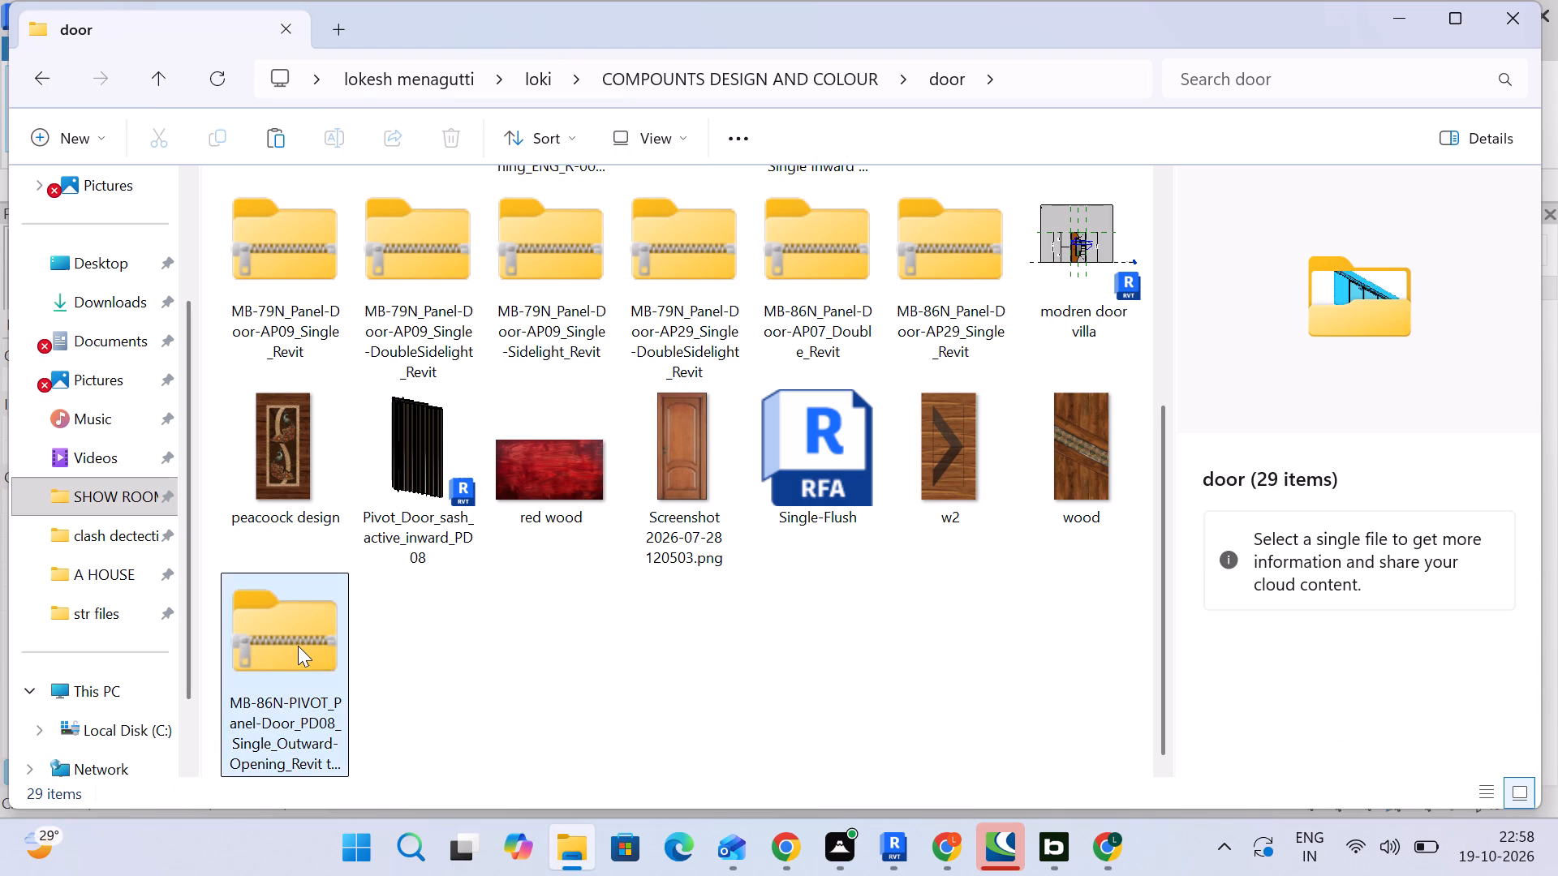
# Look inside the renamed theater door archive for its Revit family file and return to the door folder.
pyautogui.doubleClick(298, 646)
pyautogui.doubleClick(458, 222)
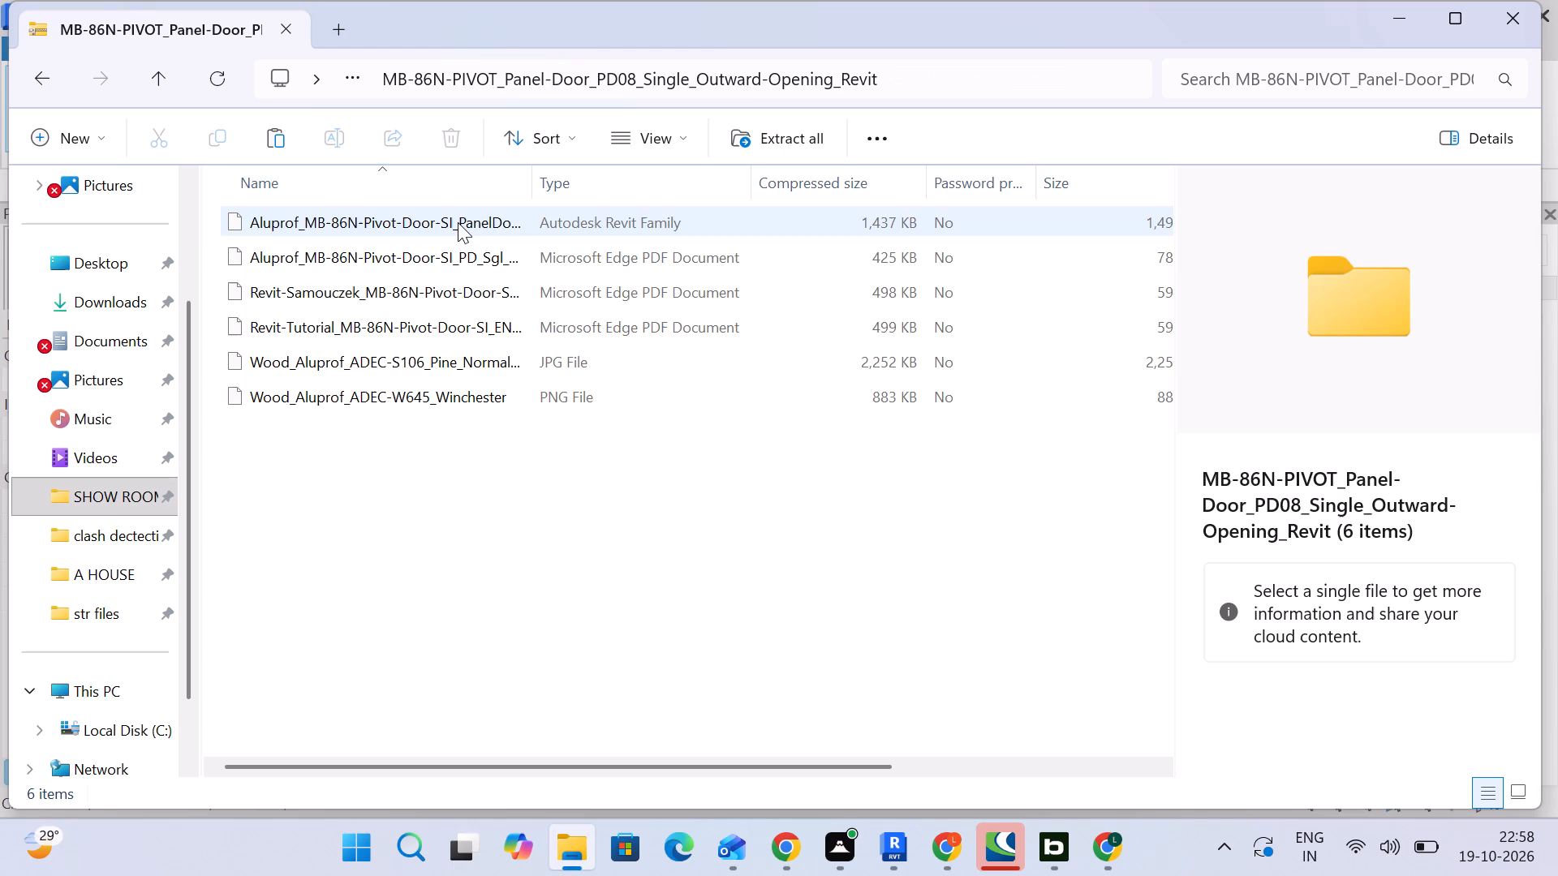
pyautogui.click(342, 226)
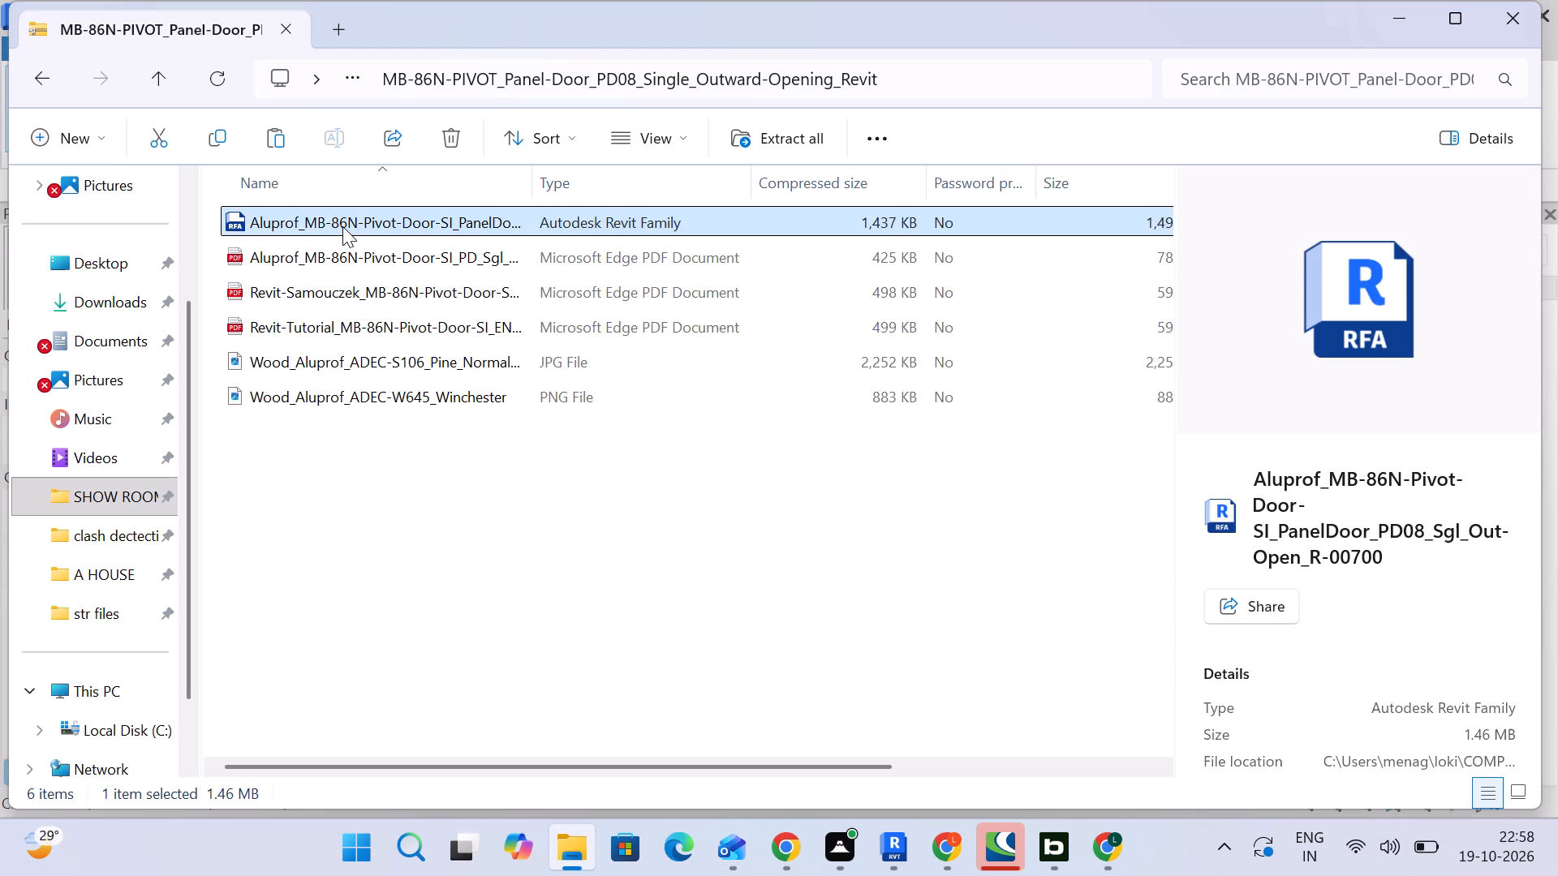
pyautogui.click(707, 493)
pyautogui.click(30, 69)
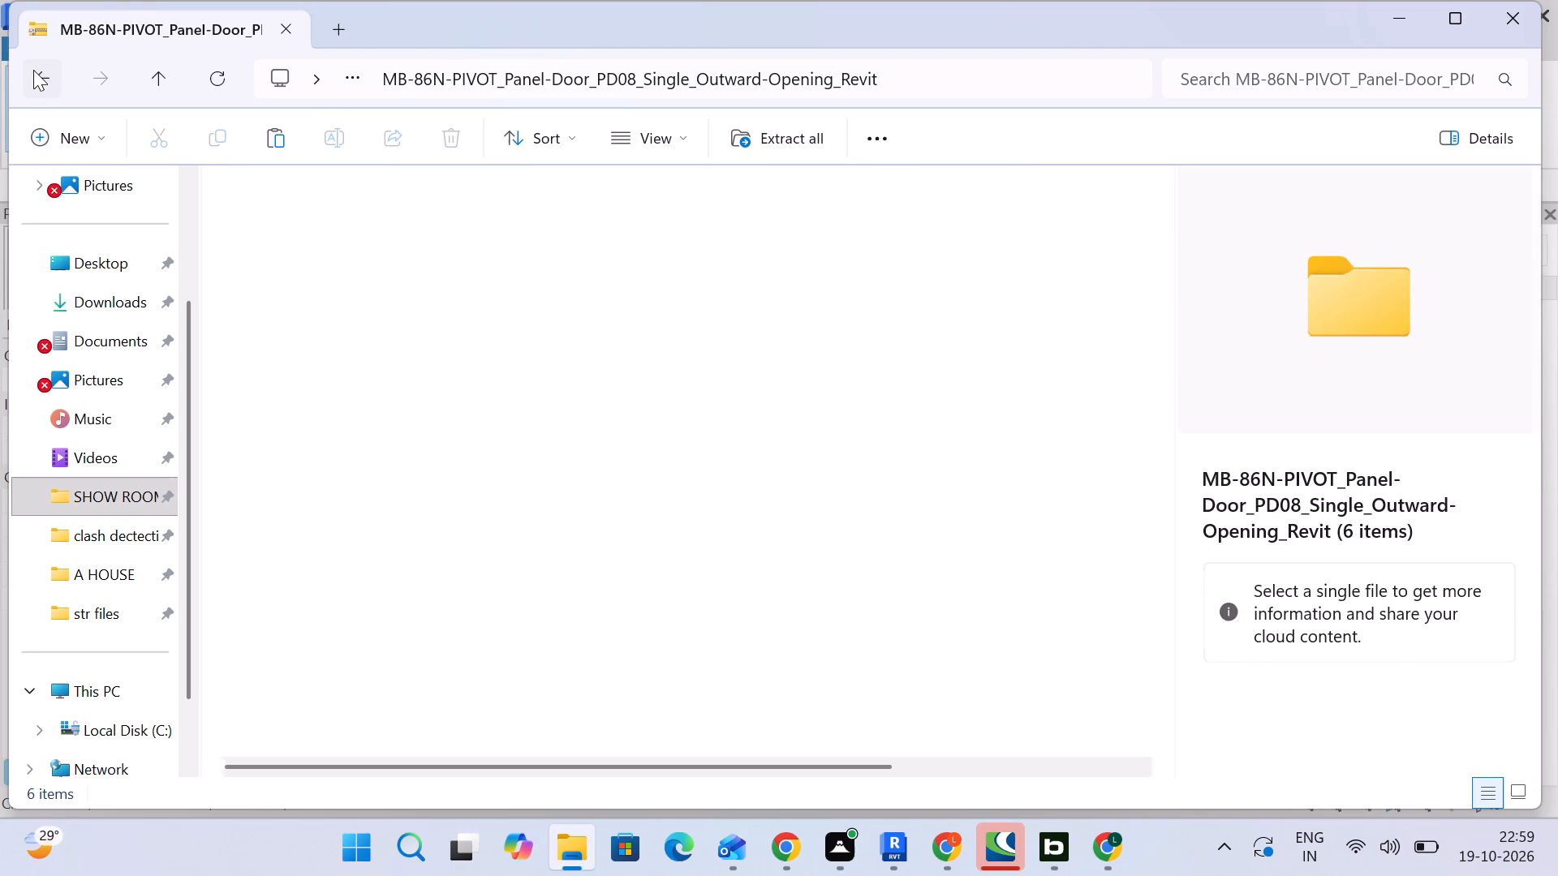
pyautogui.click(36, 75)
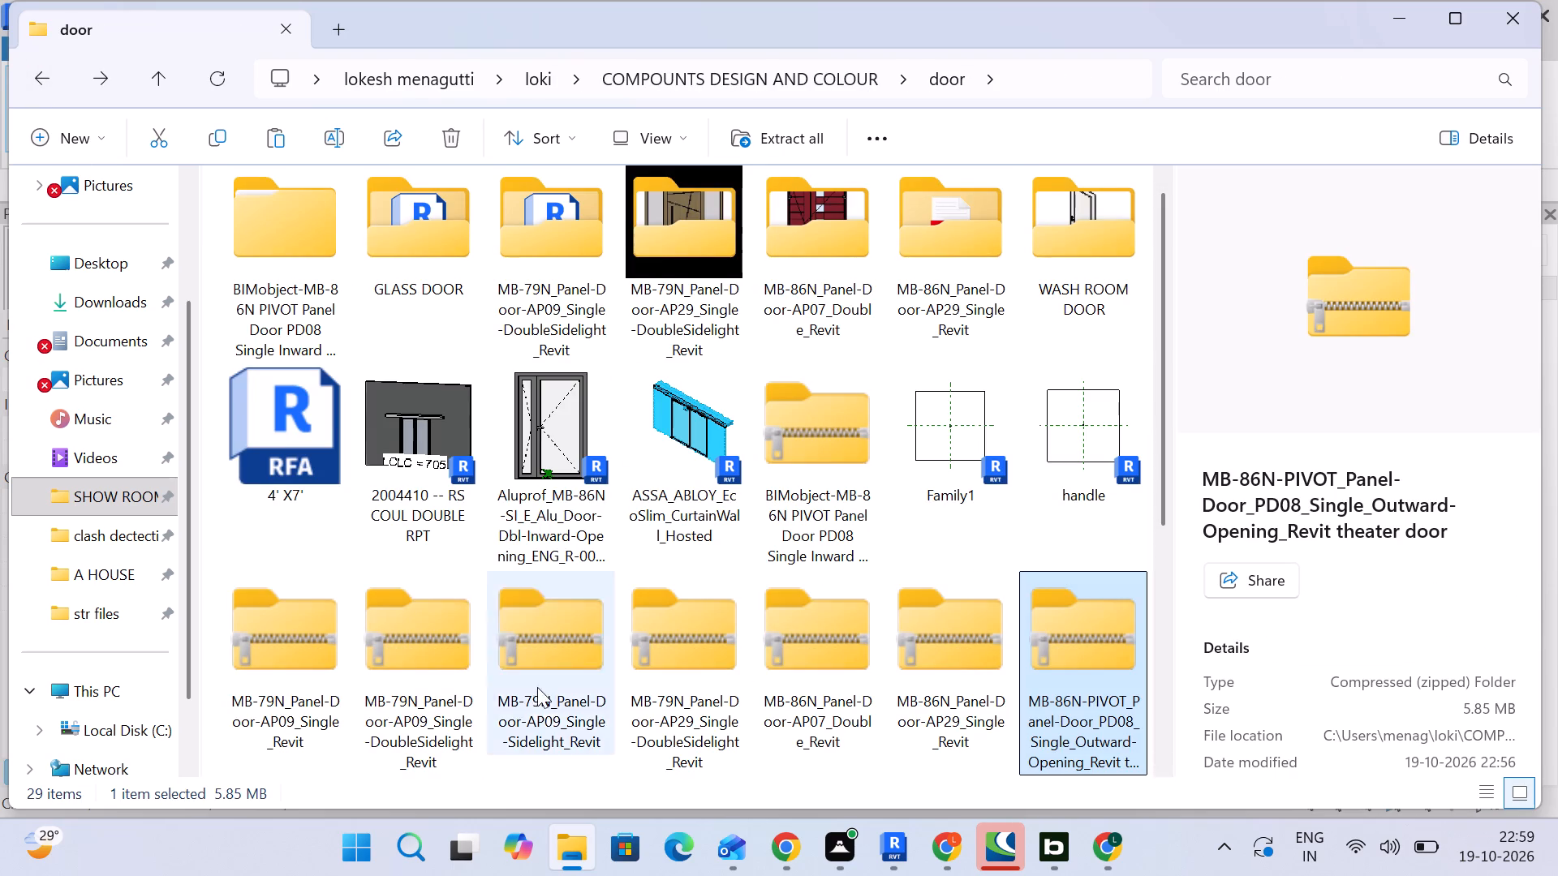
# Extract the theater door archive with WinRAR into a folder of the same name, keeping the default extraction options.
pyautogui.rightClick(1072, 672)
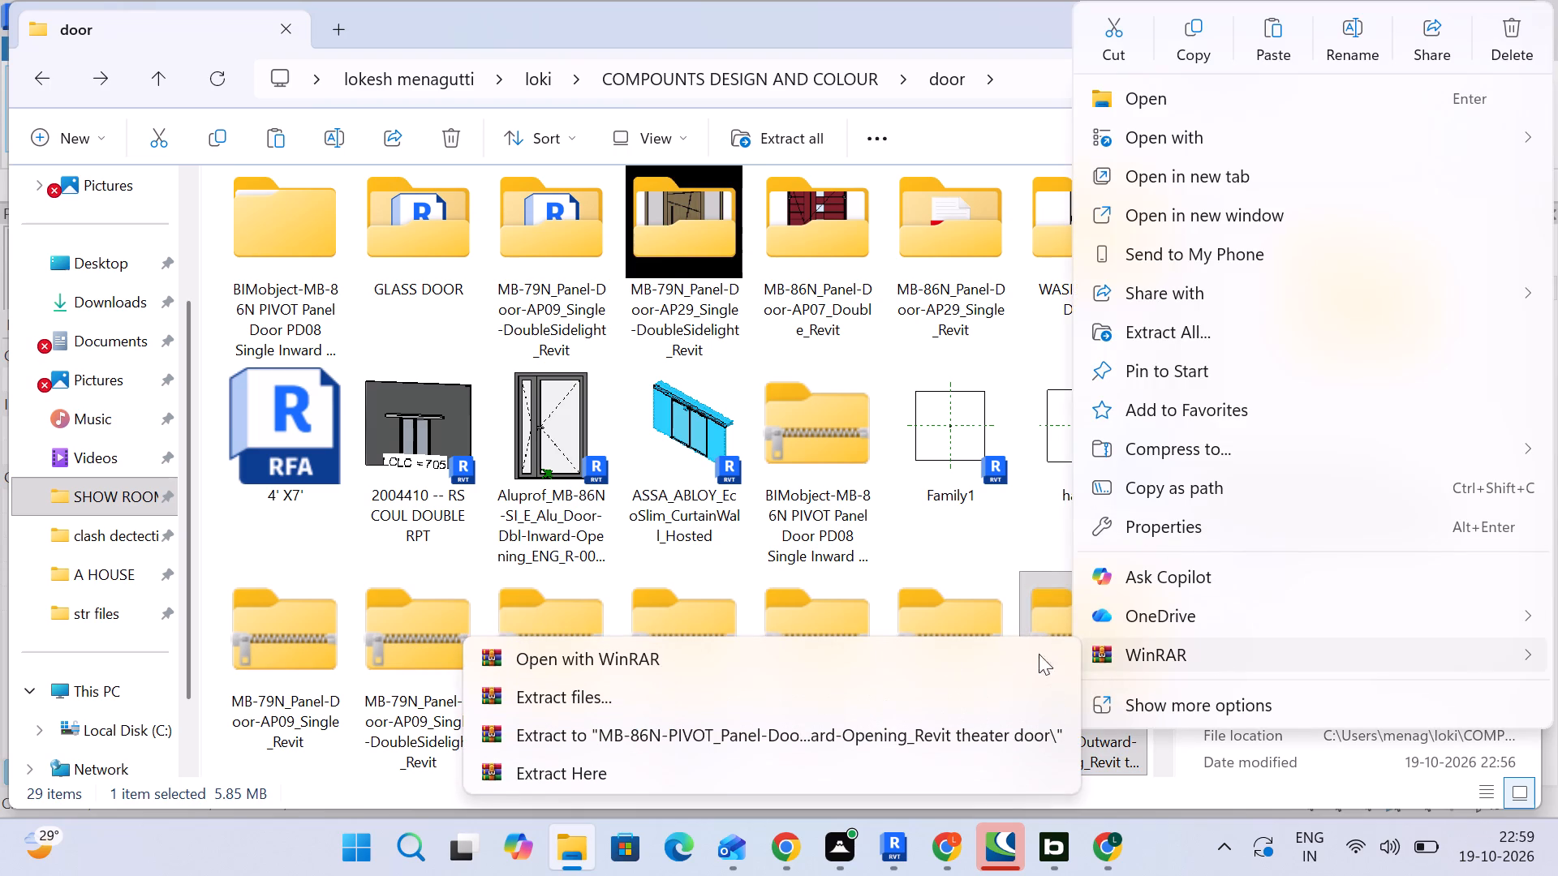
pyautogui.click(656, 690)
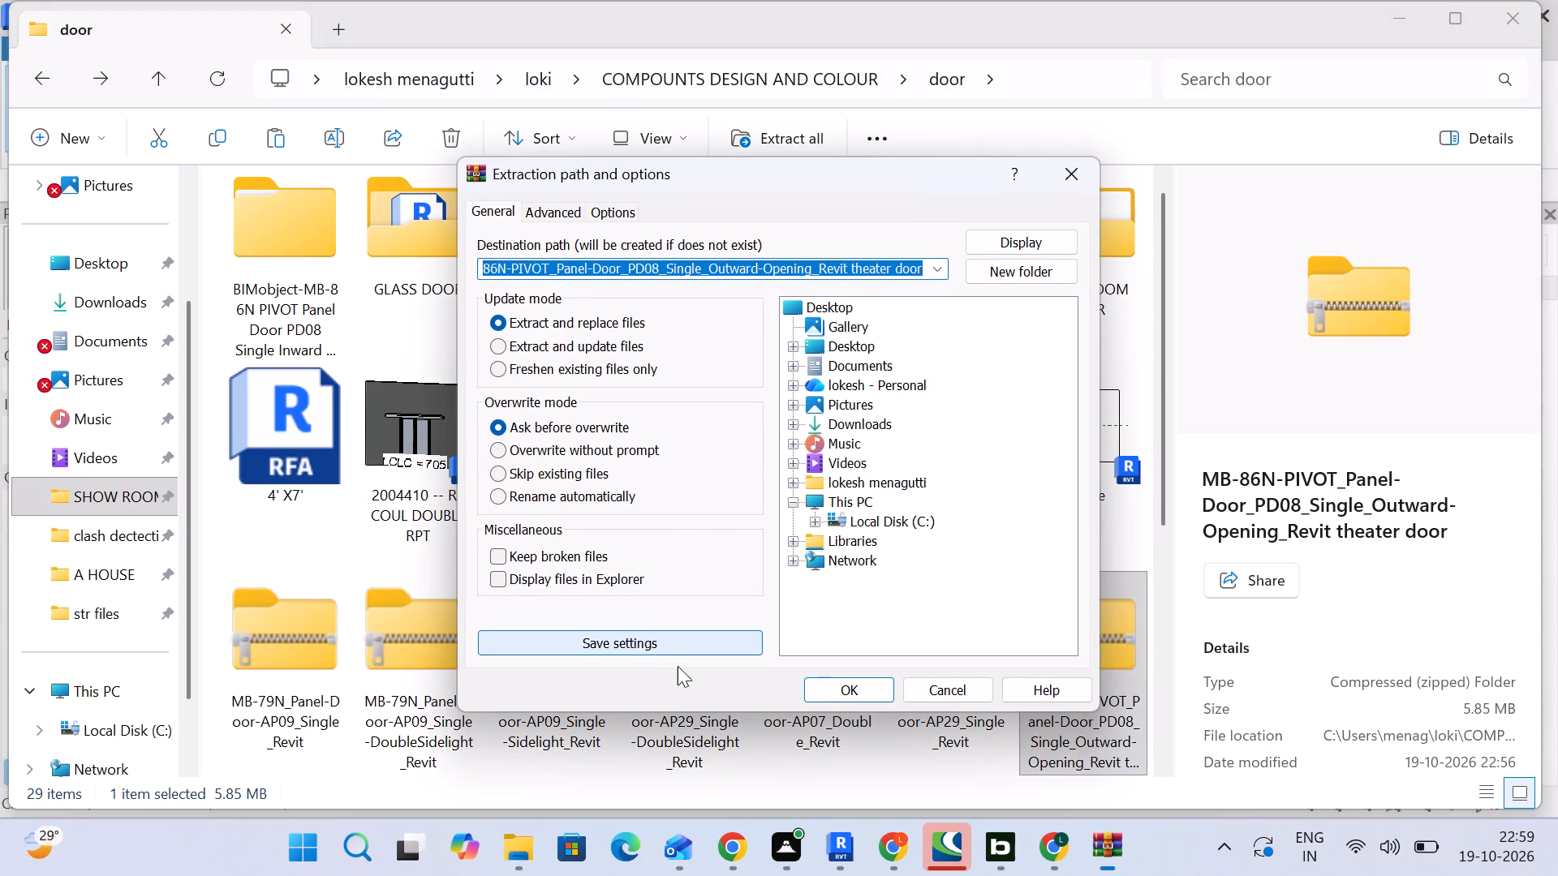
pyautogui.click(827, 682)
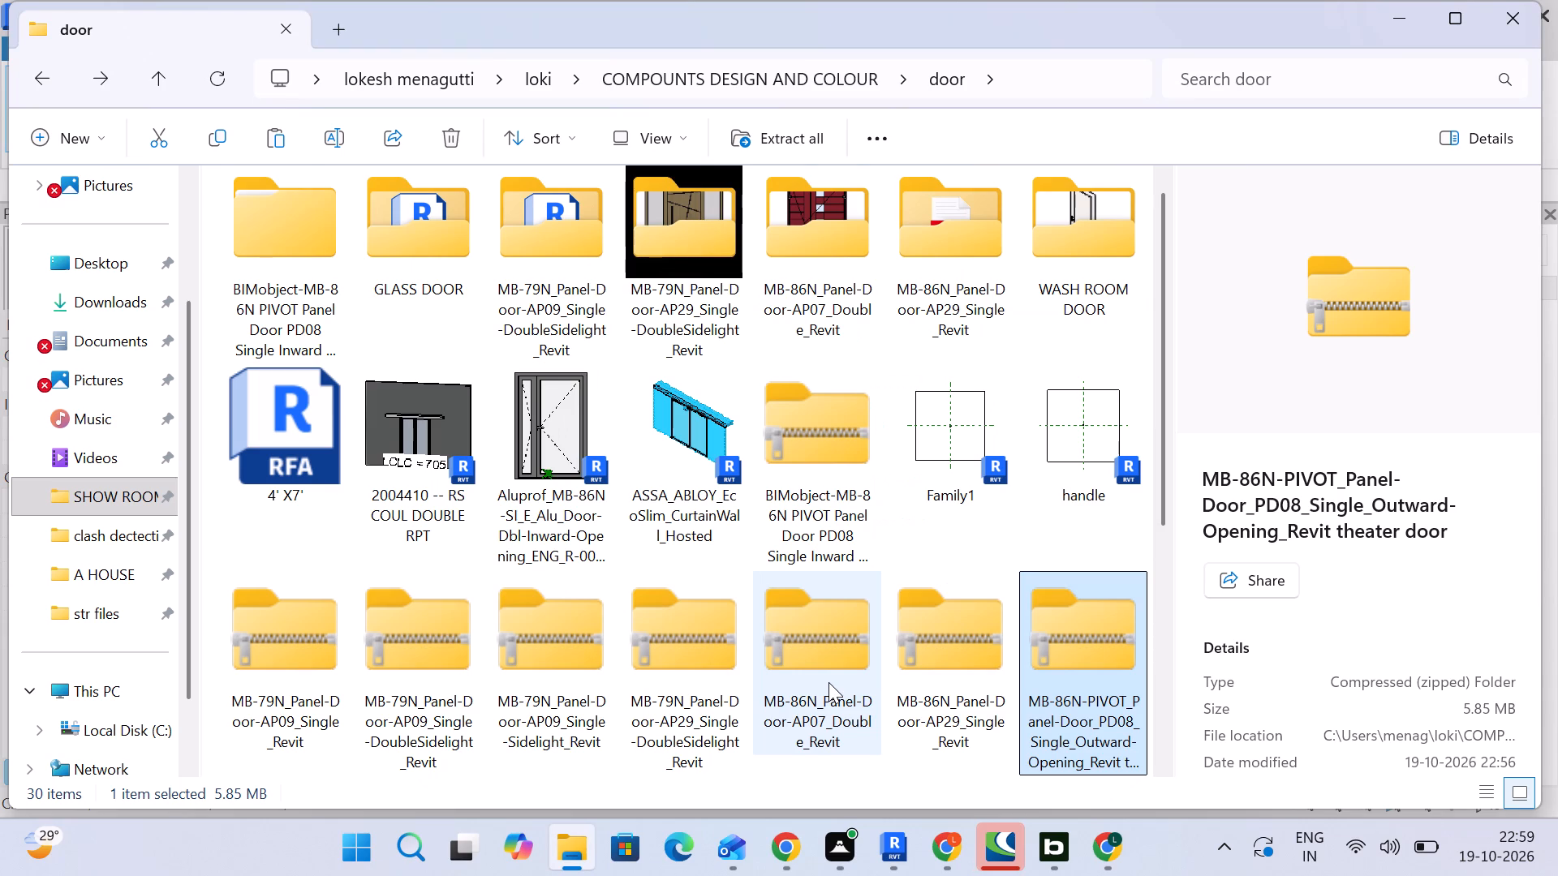
# Open the Aluprof MB-86N pivot door Revit family from the extracted theater door folder in Revit.
pyautogui.scroll(-5, 988, 613)
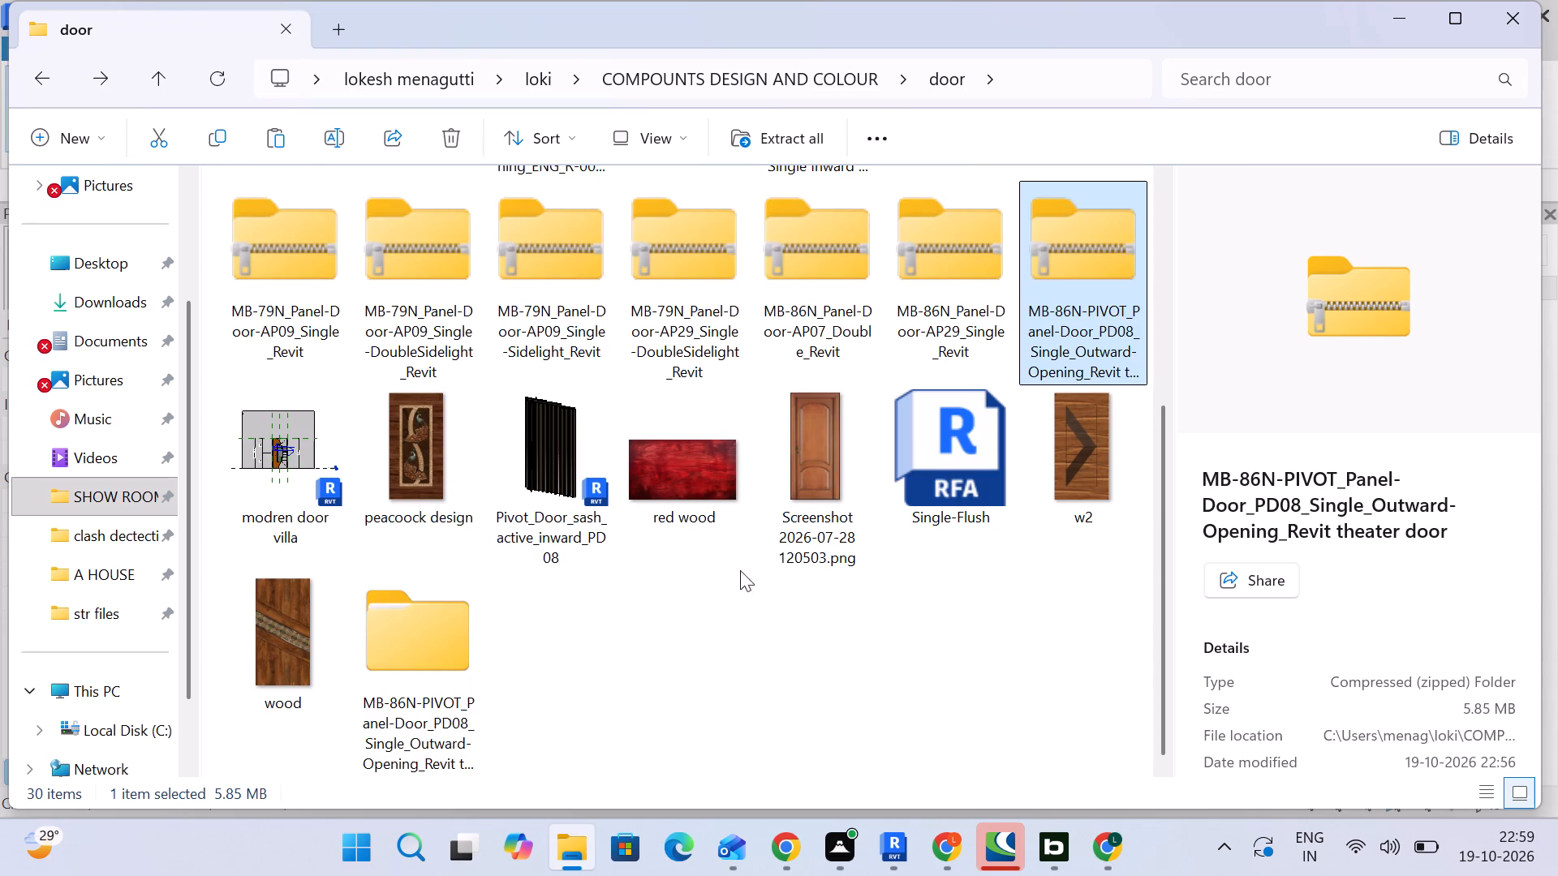
pyautogui.doubleClick(446, 651)
pyautogui.doubleClick(412, 217)
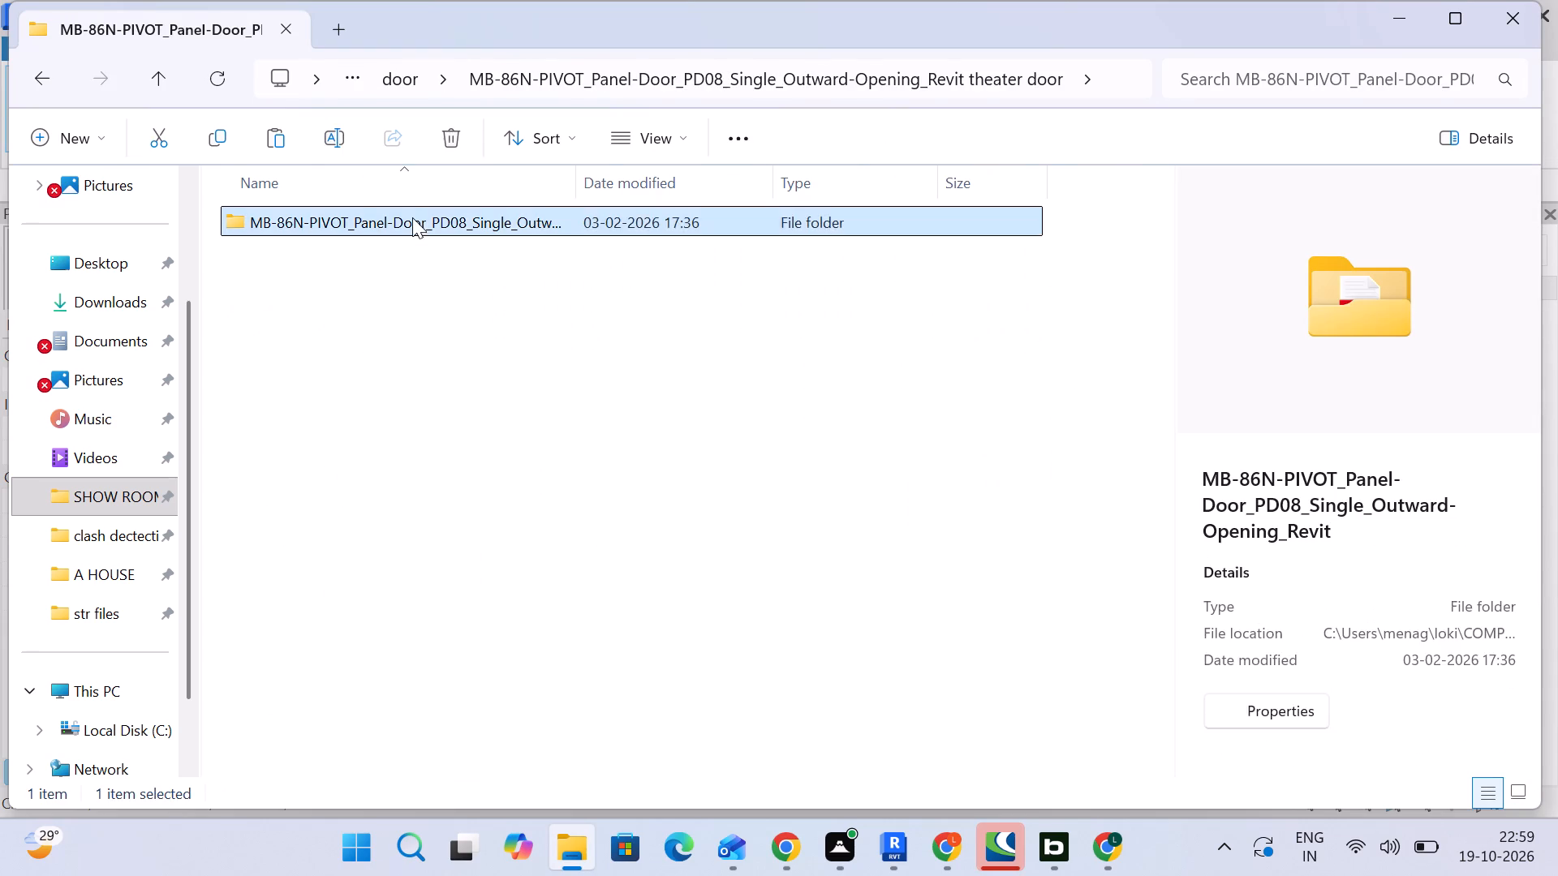
pyautogui.click(412, 235)
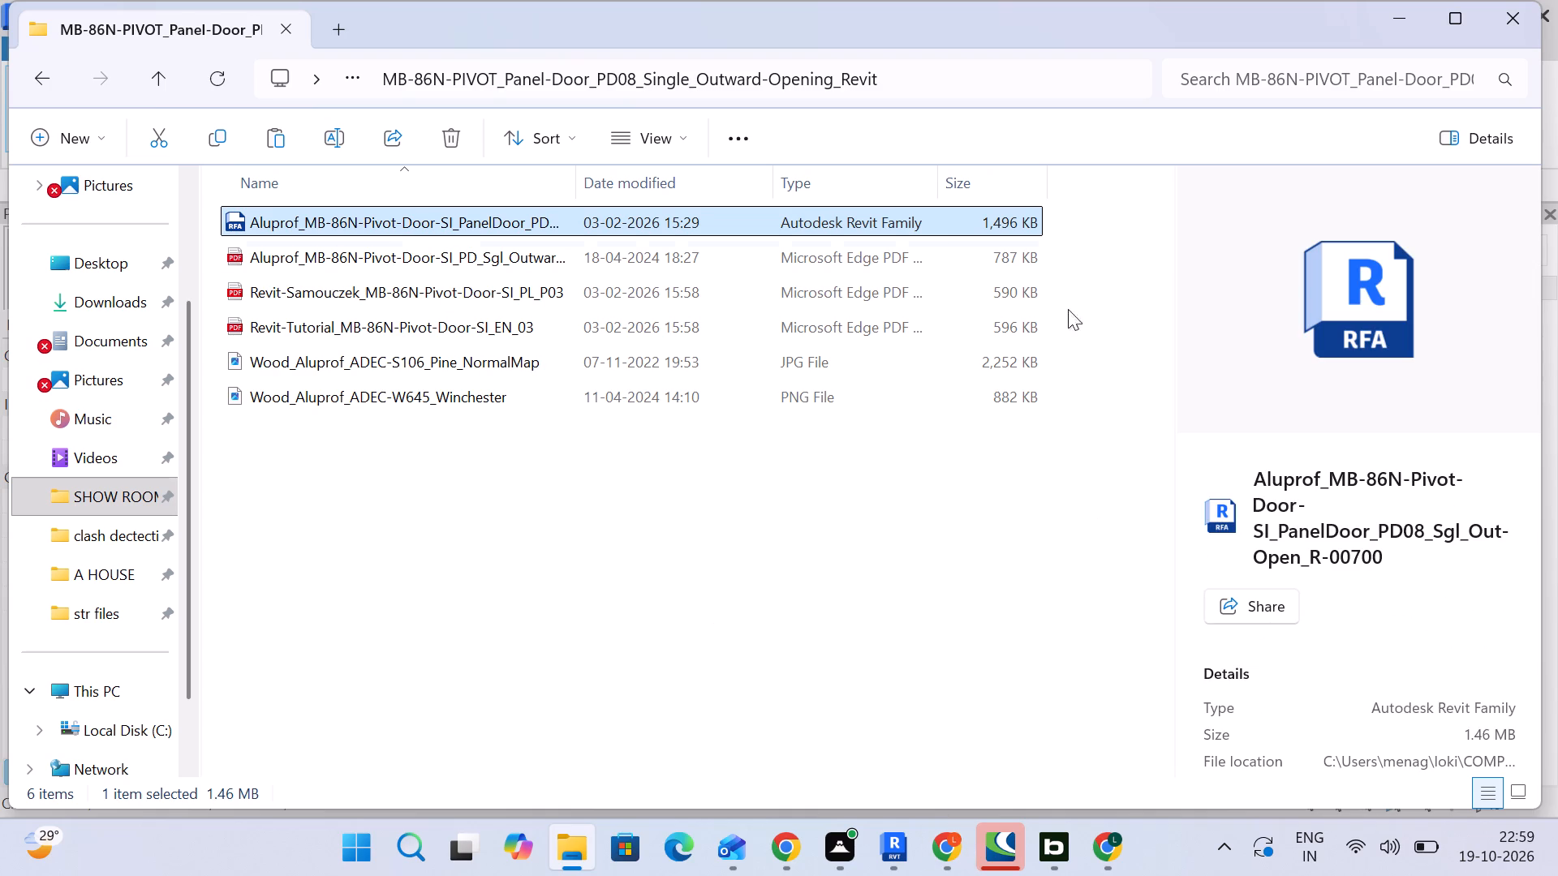
pyautogui.doubleClick(825, 221)
pyautogui.click(927, 362)
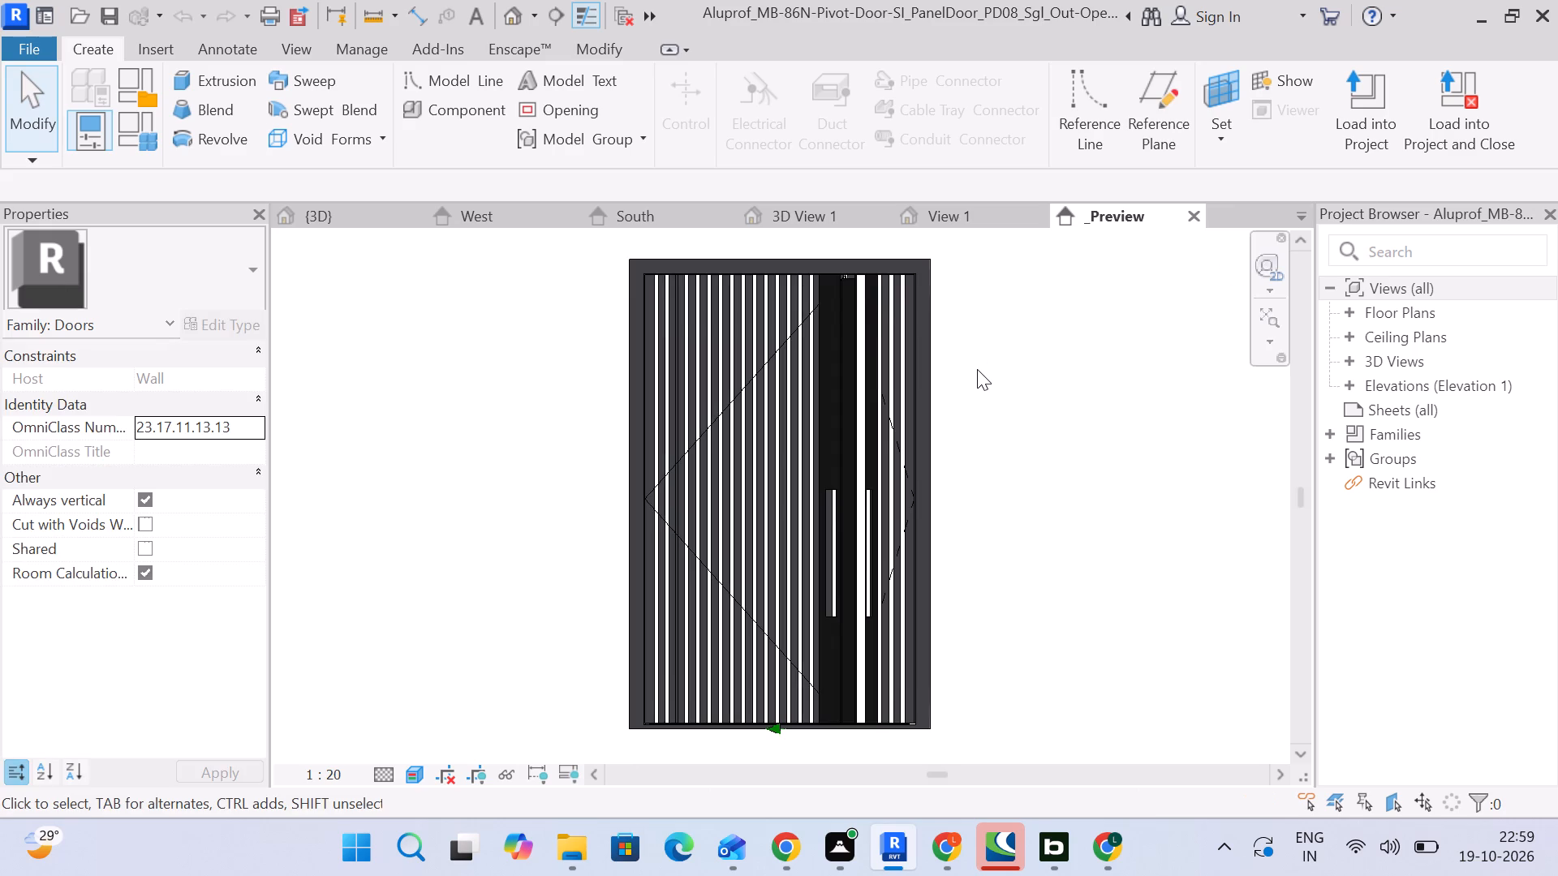
# Examine the pivot door's slatted panel, handles and frame in the preview and default 3D views, and close the preview view.
pyautogui.scroll(2, 938, 370)
pyautogui.scroll(-4, 931, 376)
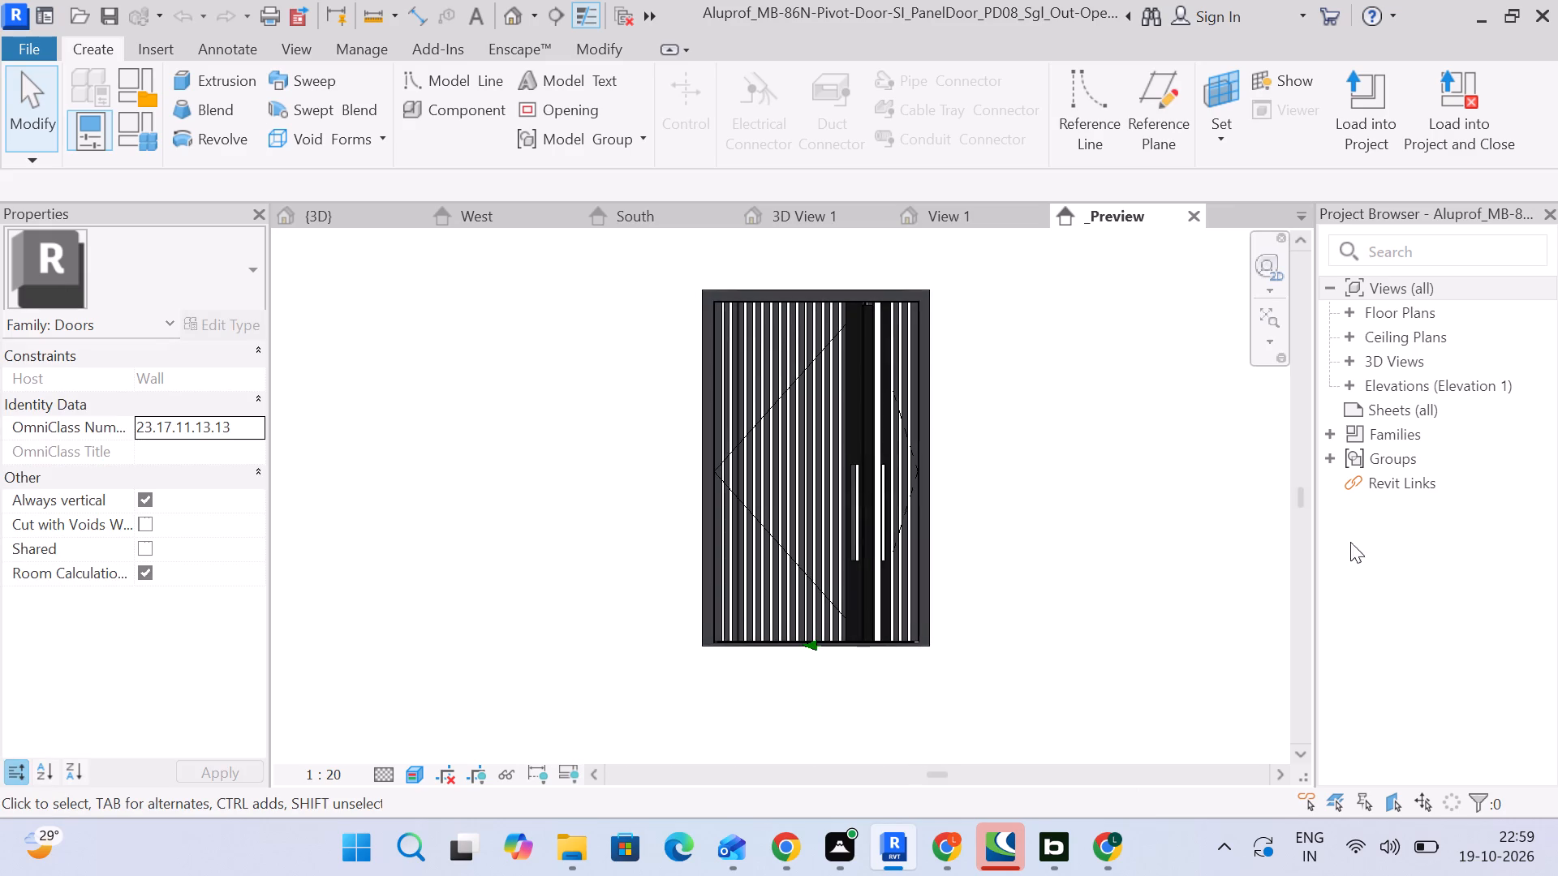
pyautogui.keyDown('shift'); pyautogui.moveTo(1078, 420); pyautogui.dragTo(991, 382, button='middle'); pyautogui.keyUp('shift')
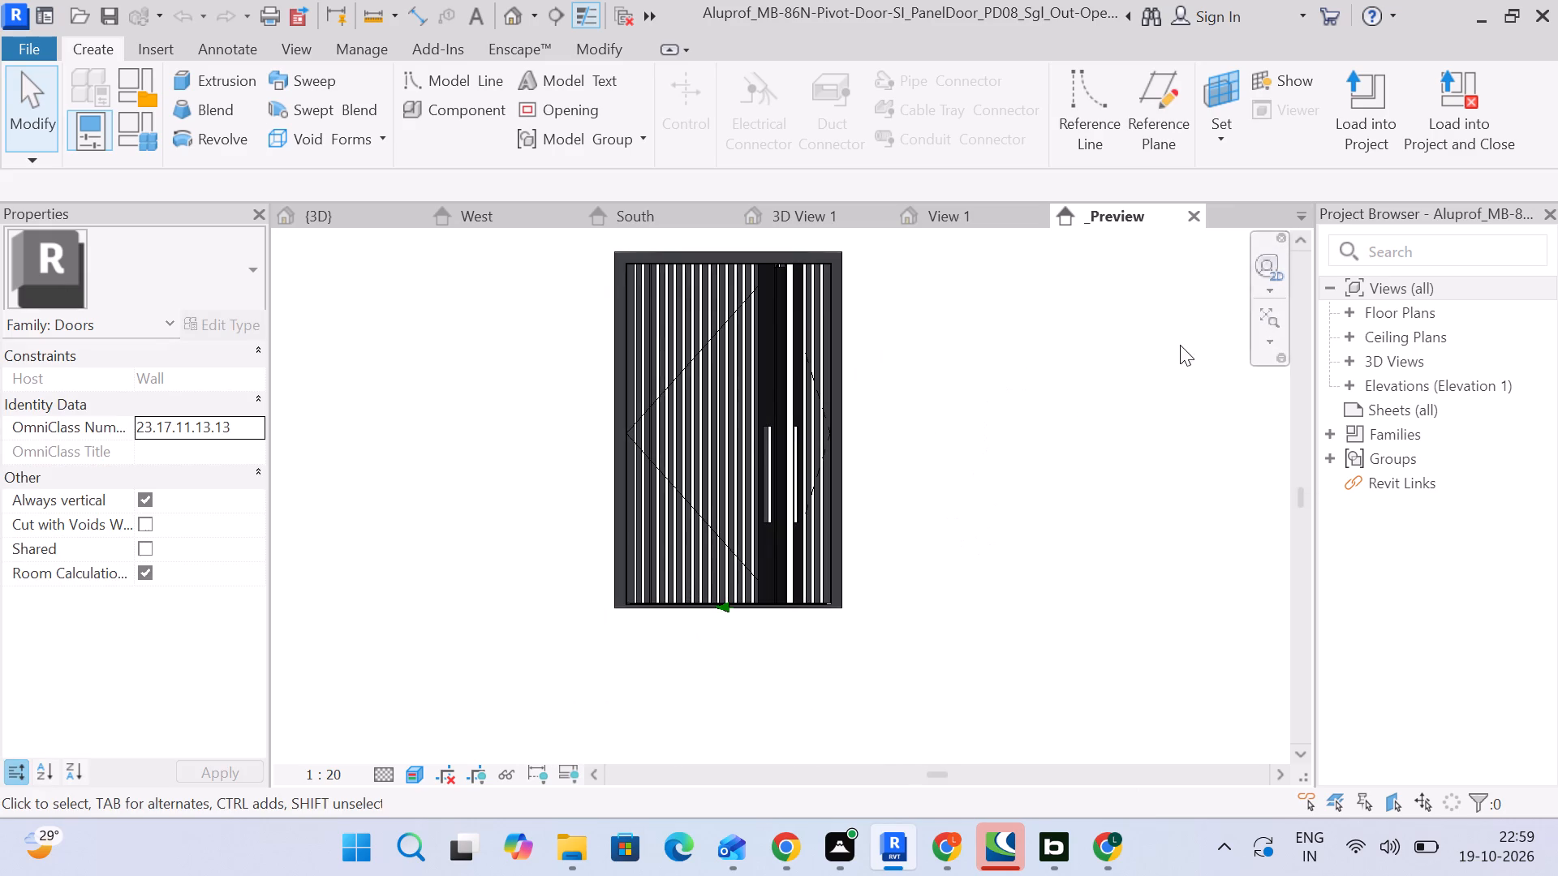
pyautogui.moveTo(510, 2); pyautogui.dragTo(514, 14)
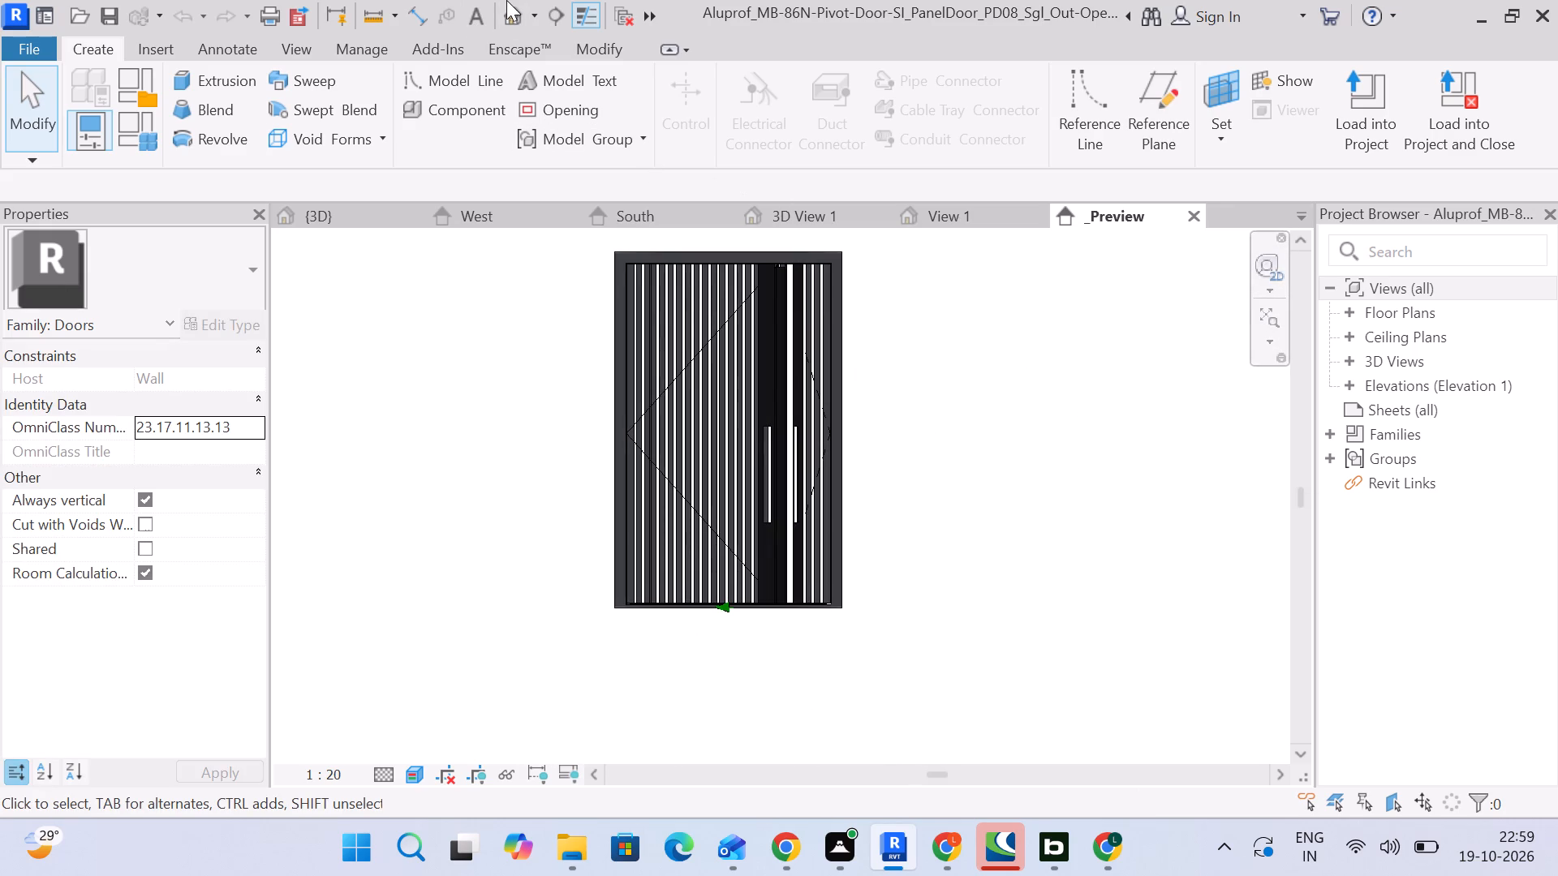
pyautogui.click(512, 11)
pyautogui.scroll(4, 856, 557)
pyautogui.scroll(3, 654, 590)
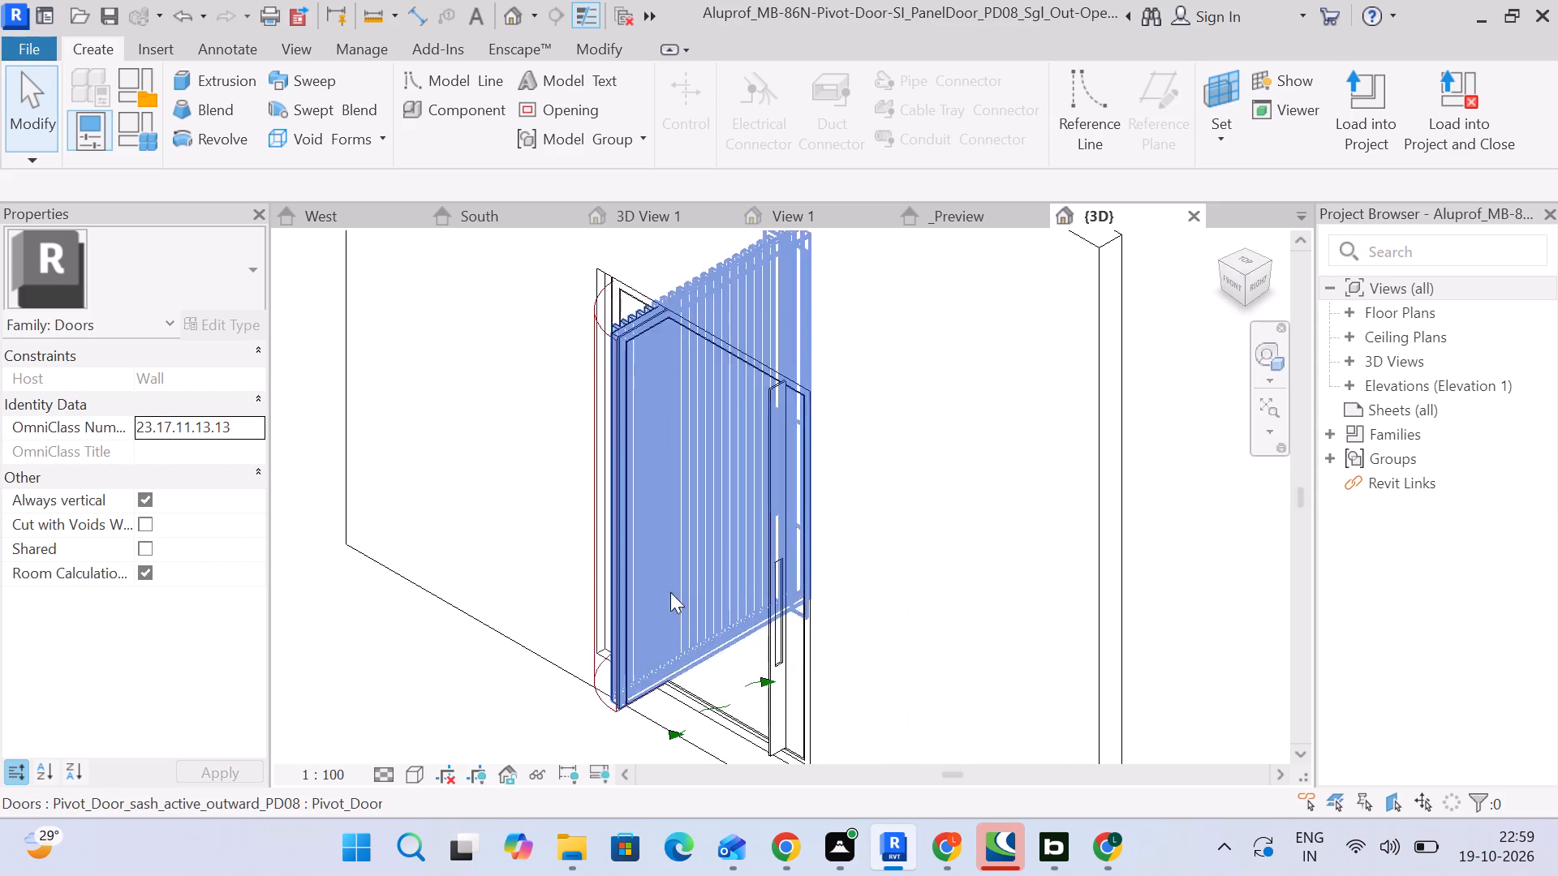
pyautogui.scroll(-4, 866, 556)
pyautogui.keyDown('shift'); pyautogui.moveTo(1014, 562); pyautogui.dragTo(1007, 564, button='middle'); pyautogui.keyUp('shift')
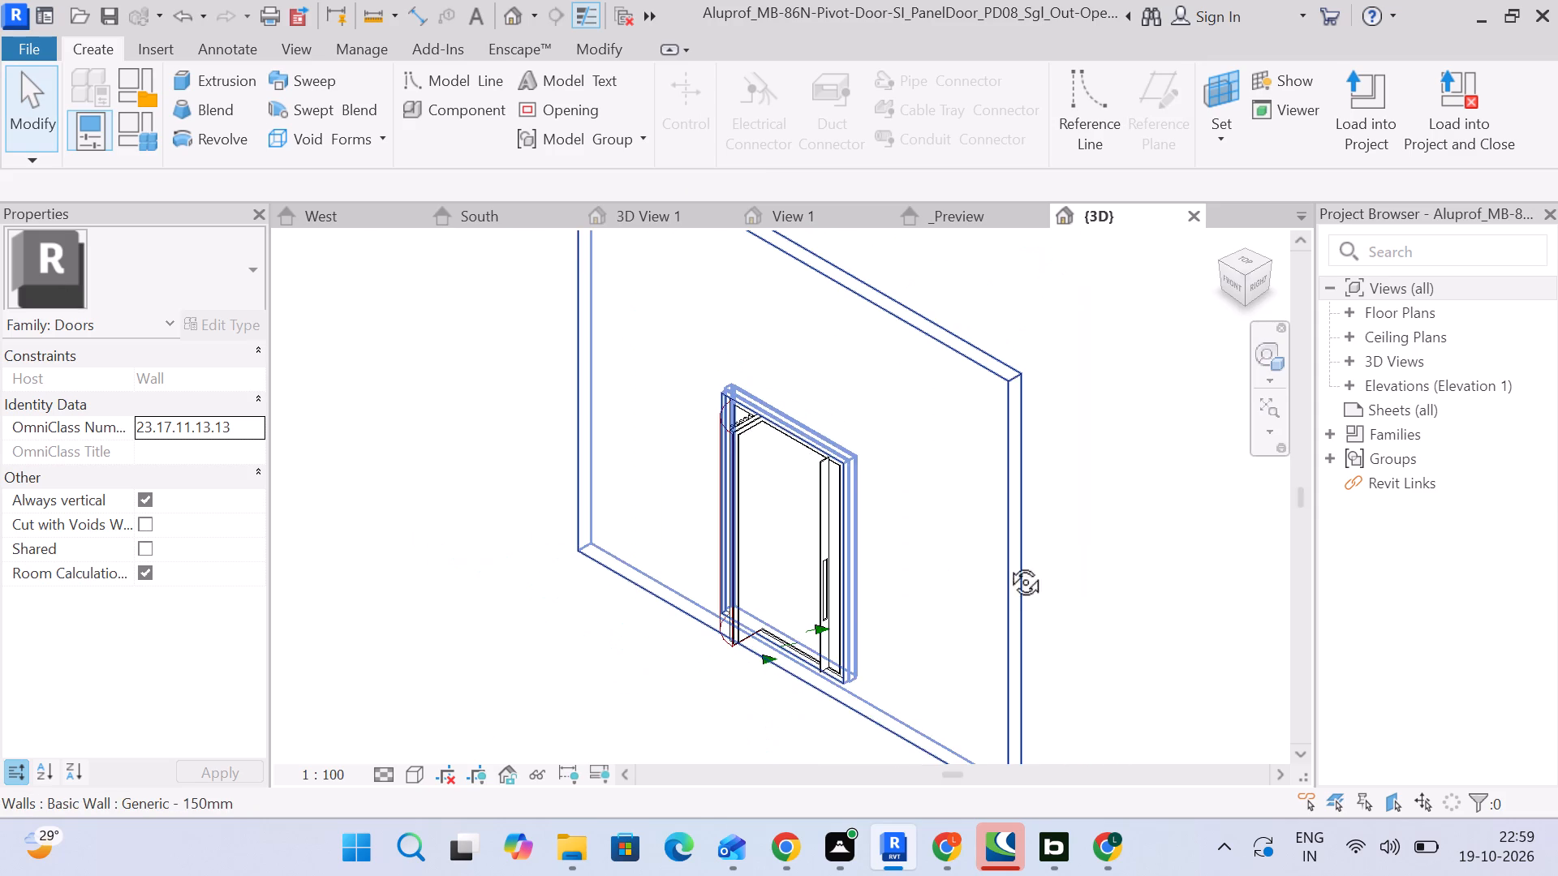
pyautogui.keyDown('shift'); pyautogui.moveTo(1007, 564); pyautogui.dragTo(583, 547, button='middle'); pyautogui.keyUp('shift')
pyautogui.scroll(5, 841, 530)
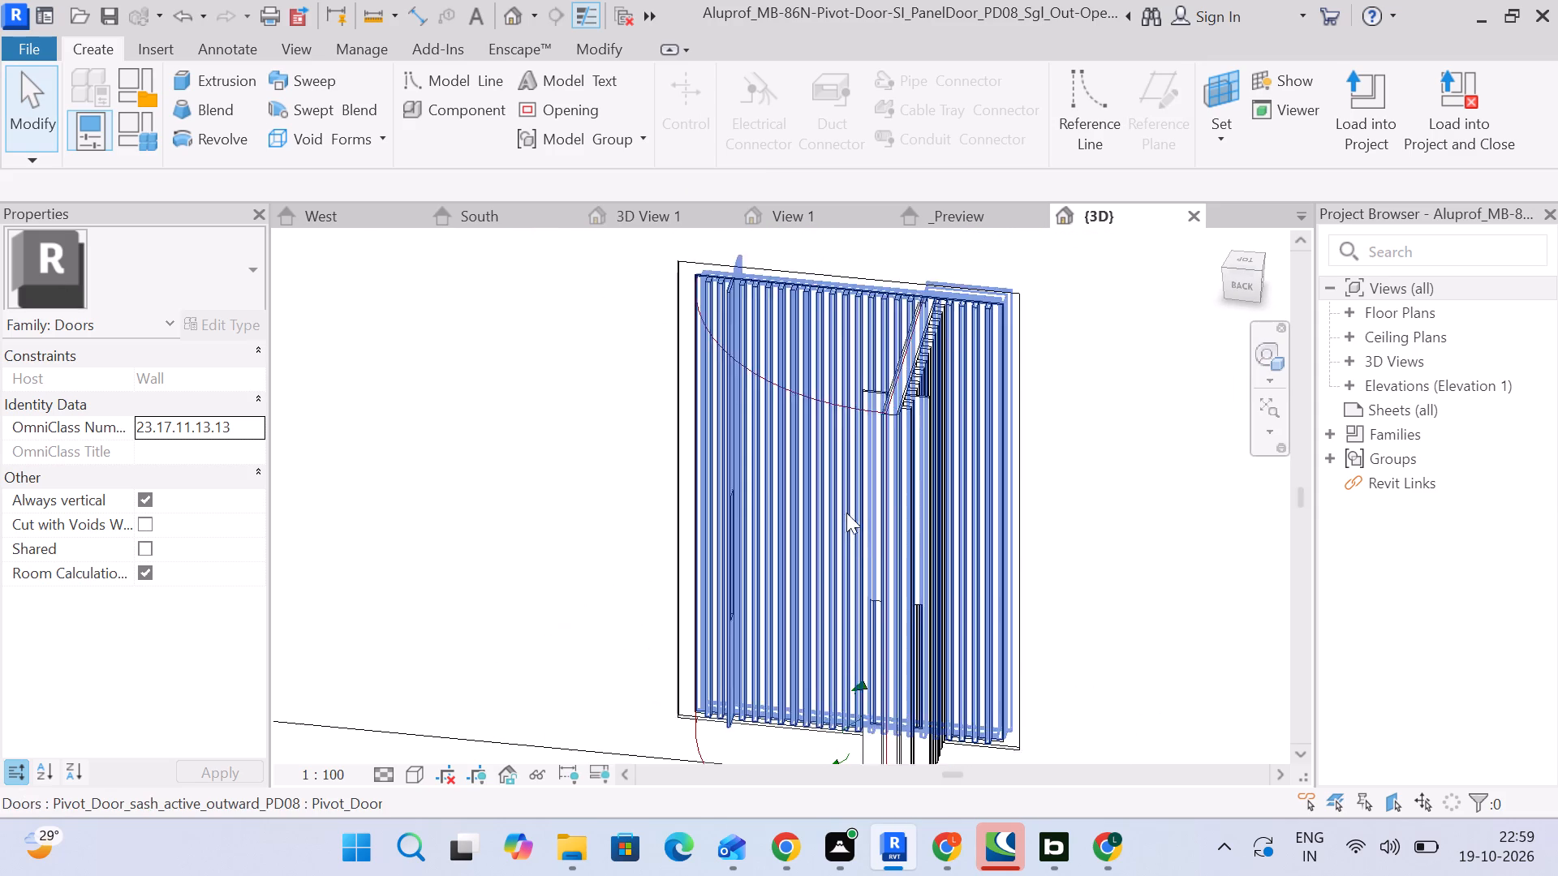
pyautogui.moveTo(1124, 741); pyautogui.dragTo(988, 555, button='middle')
pyautogui.scroll(-2, 985, 597)
pyautogui.click(992, 666)
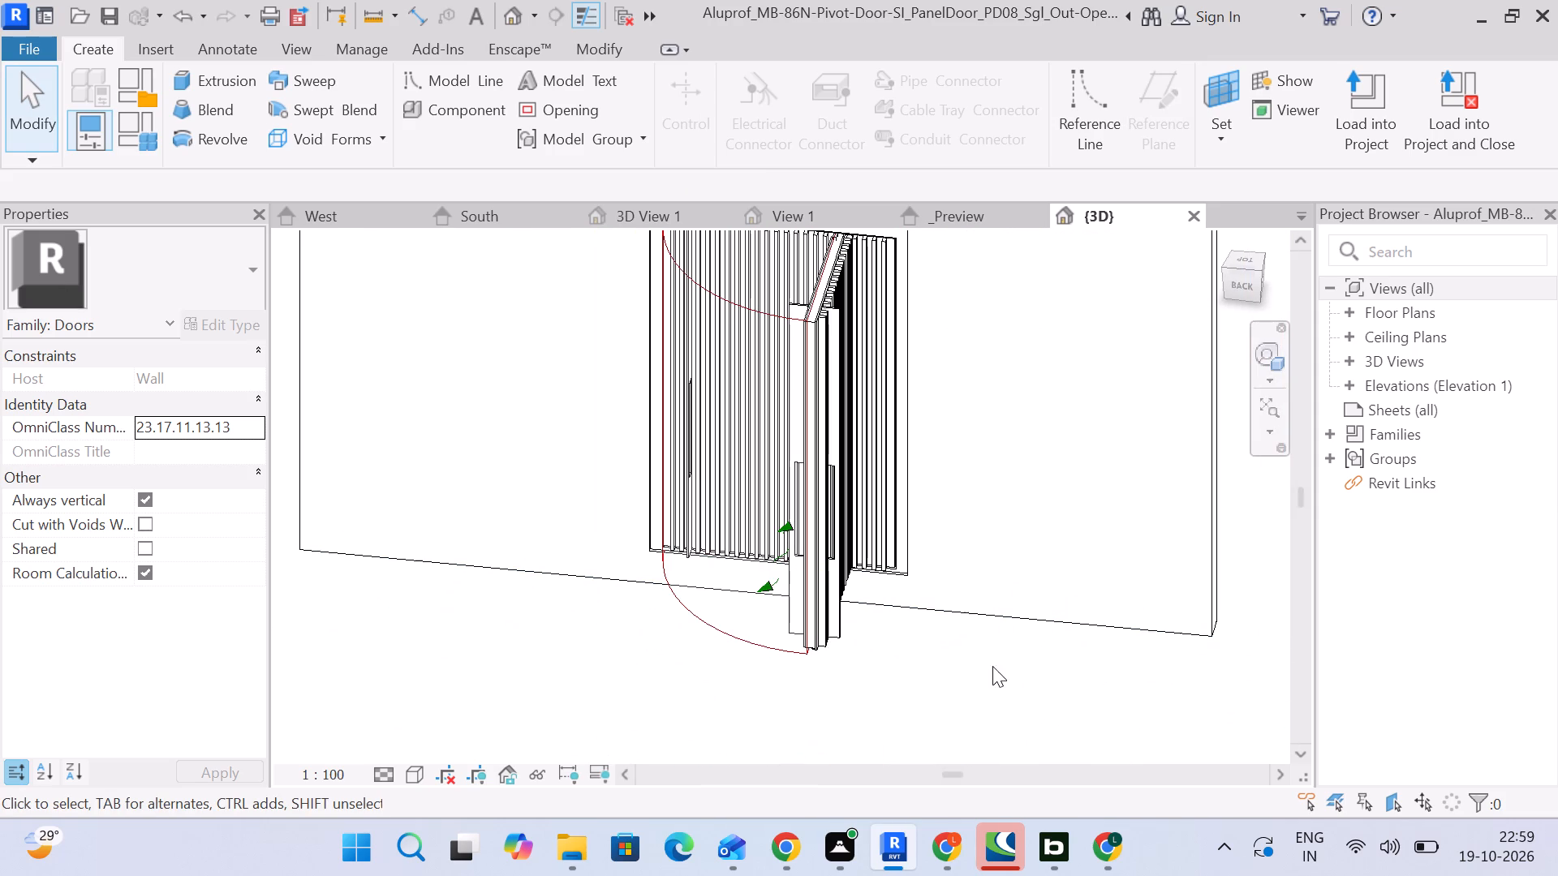
pyautogui.scroll(-1, 986, 679)
pyautogui.press('Escape')
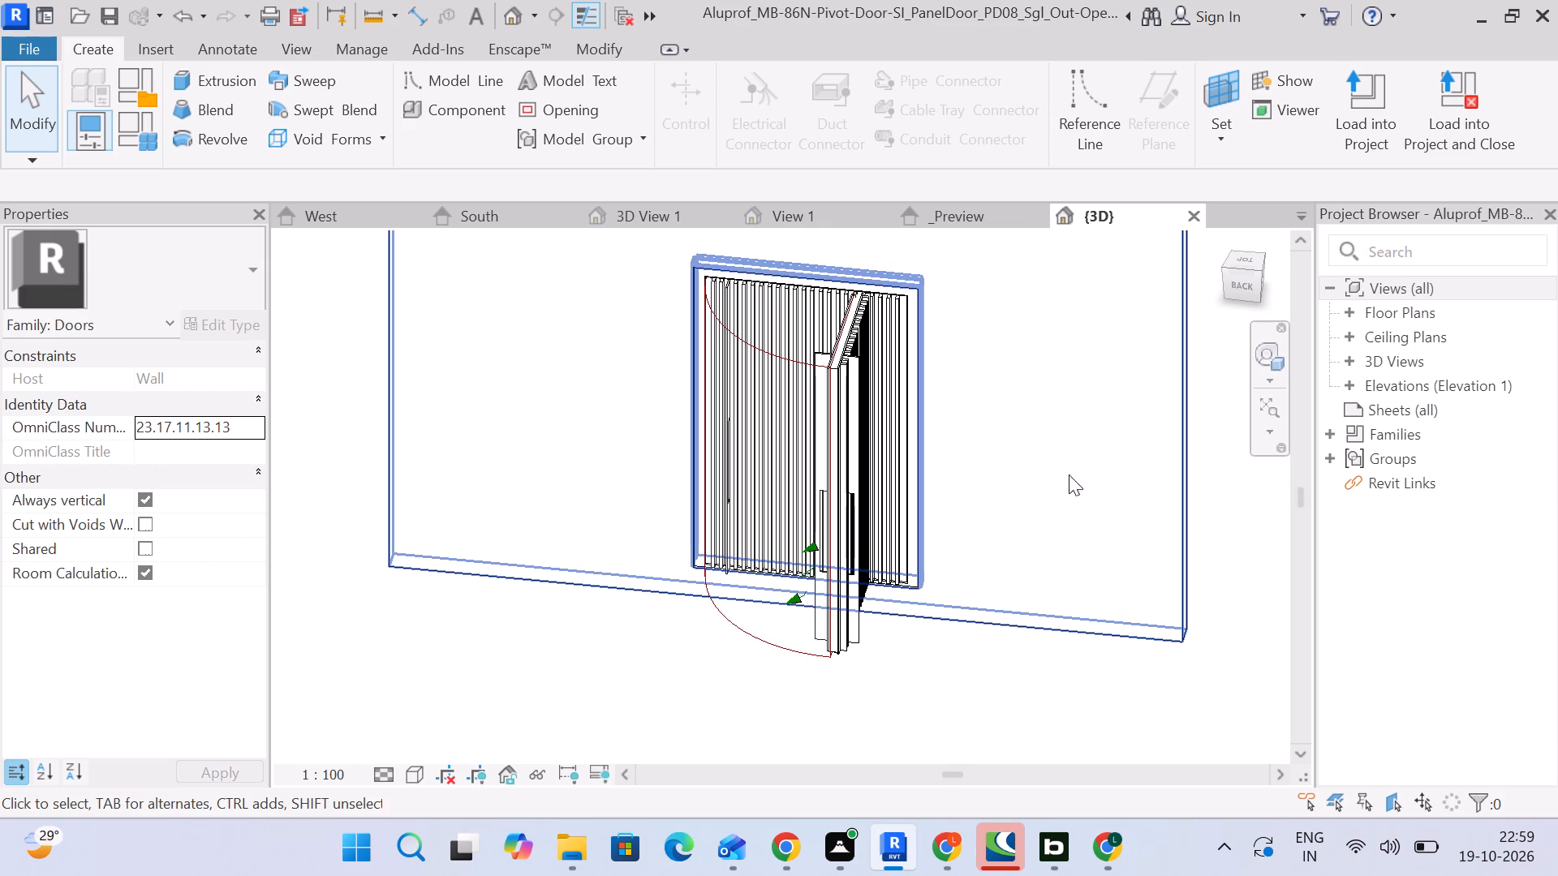
pyautogui.click(1039, 222)
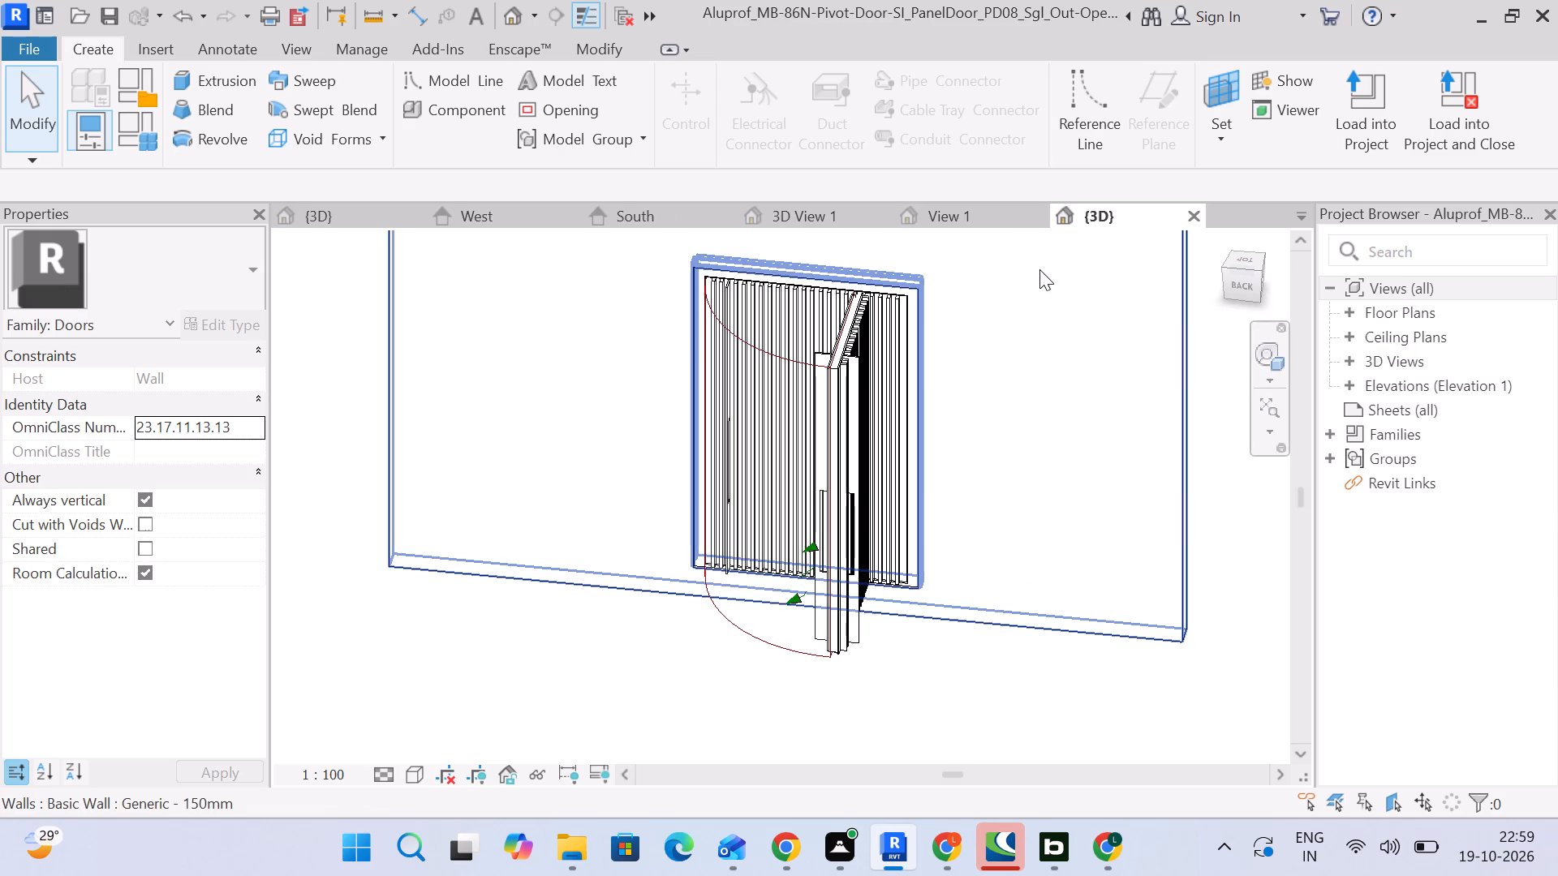
# Inspect the outward-opening sash component in 3D and check the door's swing in the Ref. Level floor plan.
pyautogui.scroll(-3, 1059, 277)
pyautogui.click(895, 375)
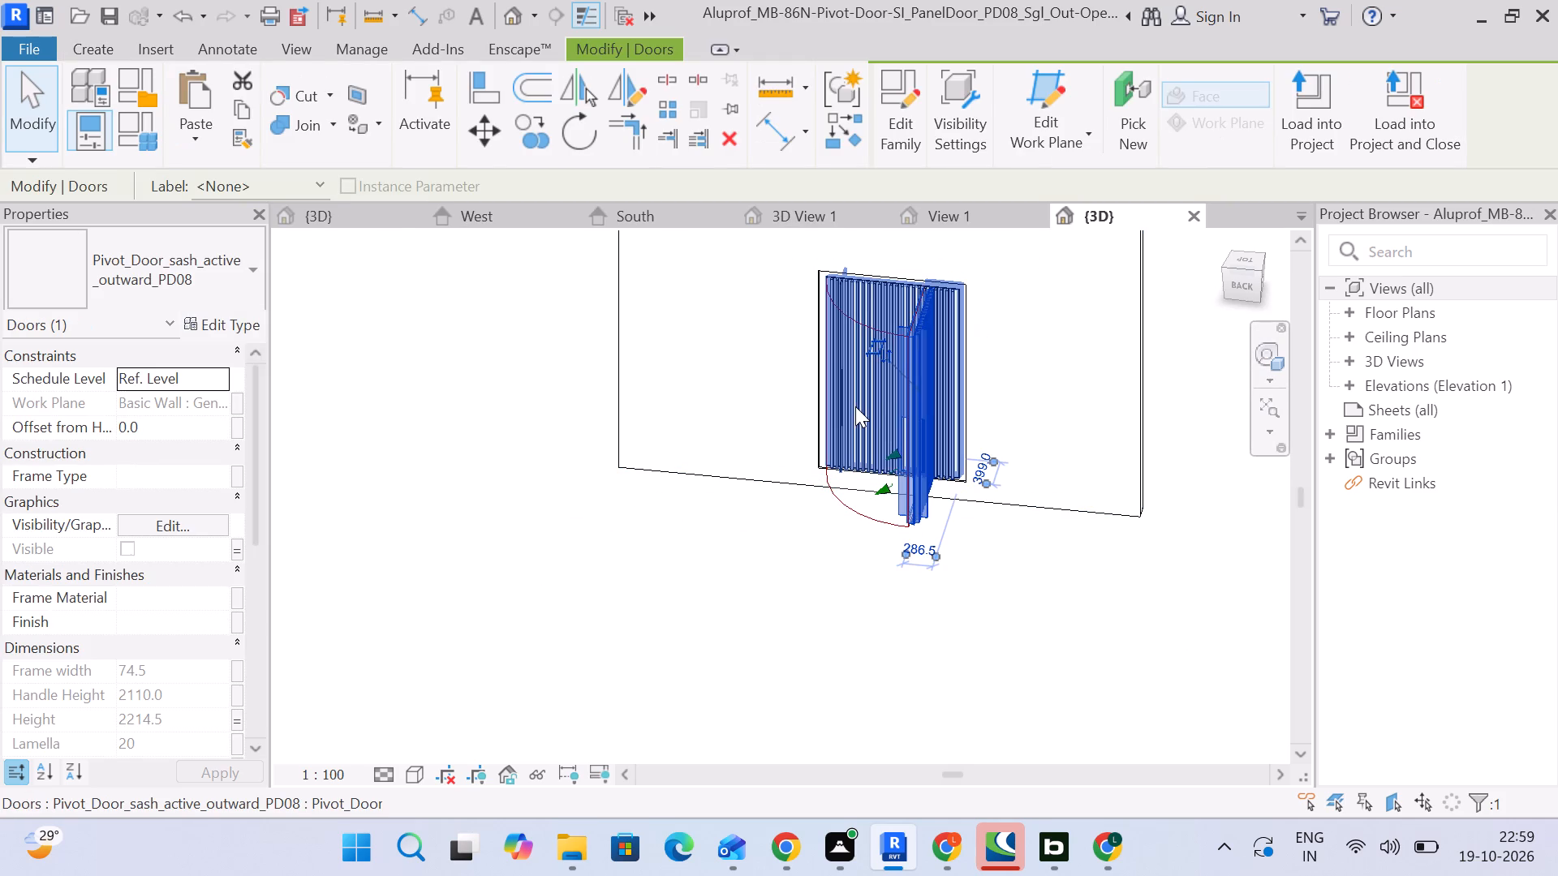
pyautogui.click(855, 406)
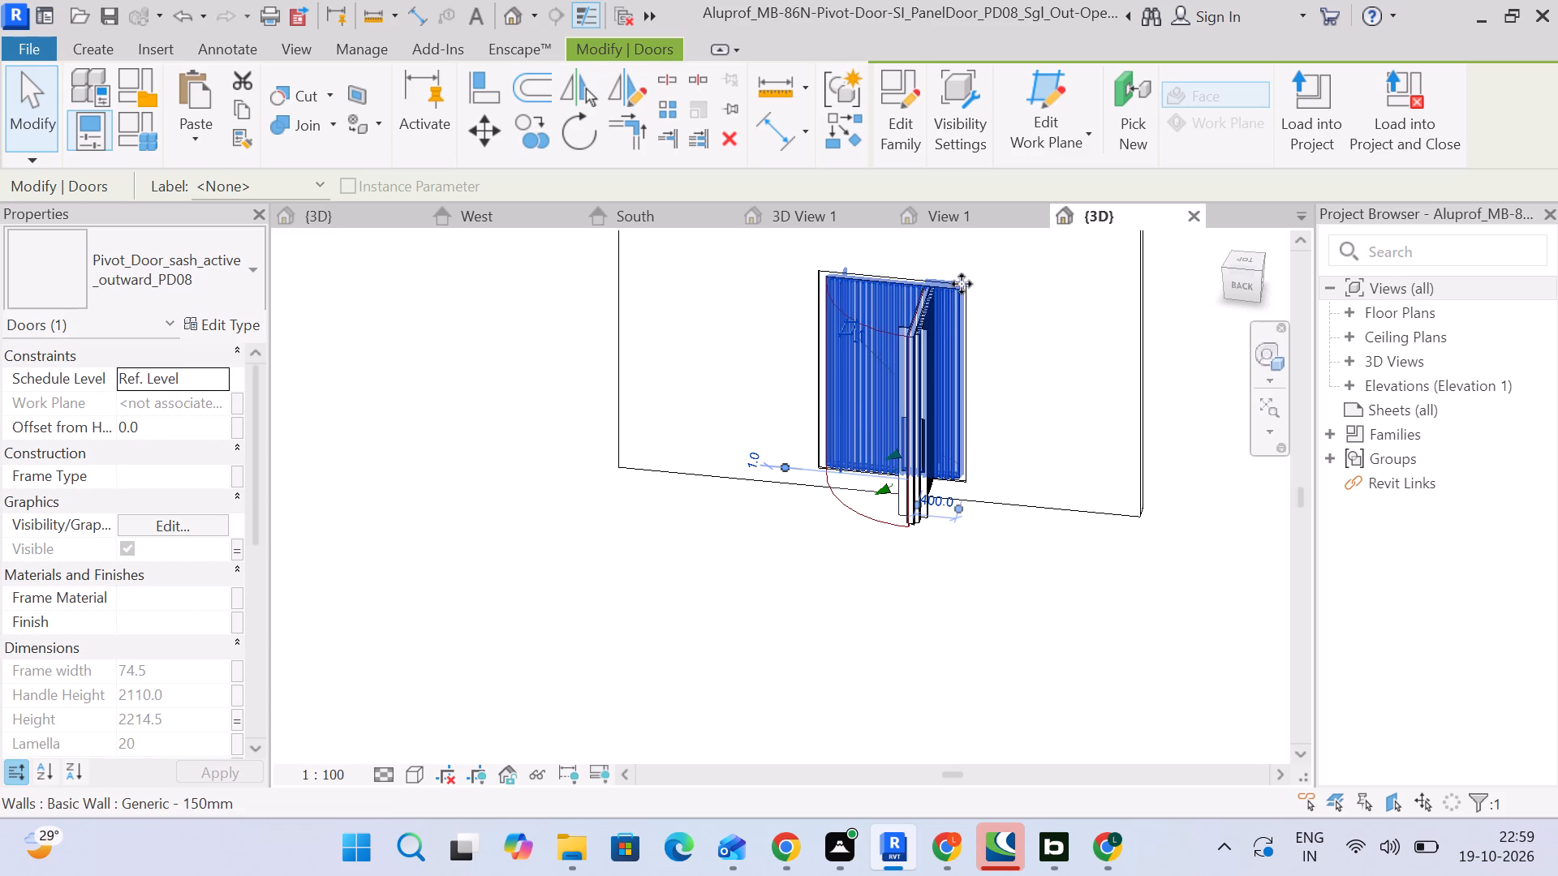
pyautogui.click(1344, 313)
pyautogui.click(1397, 344)
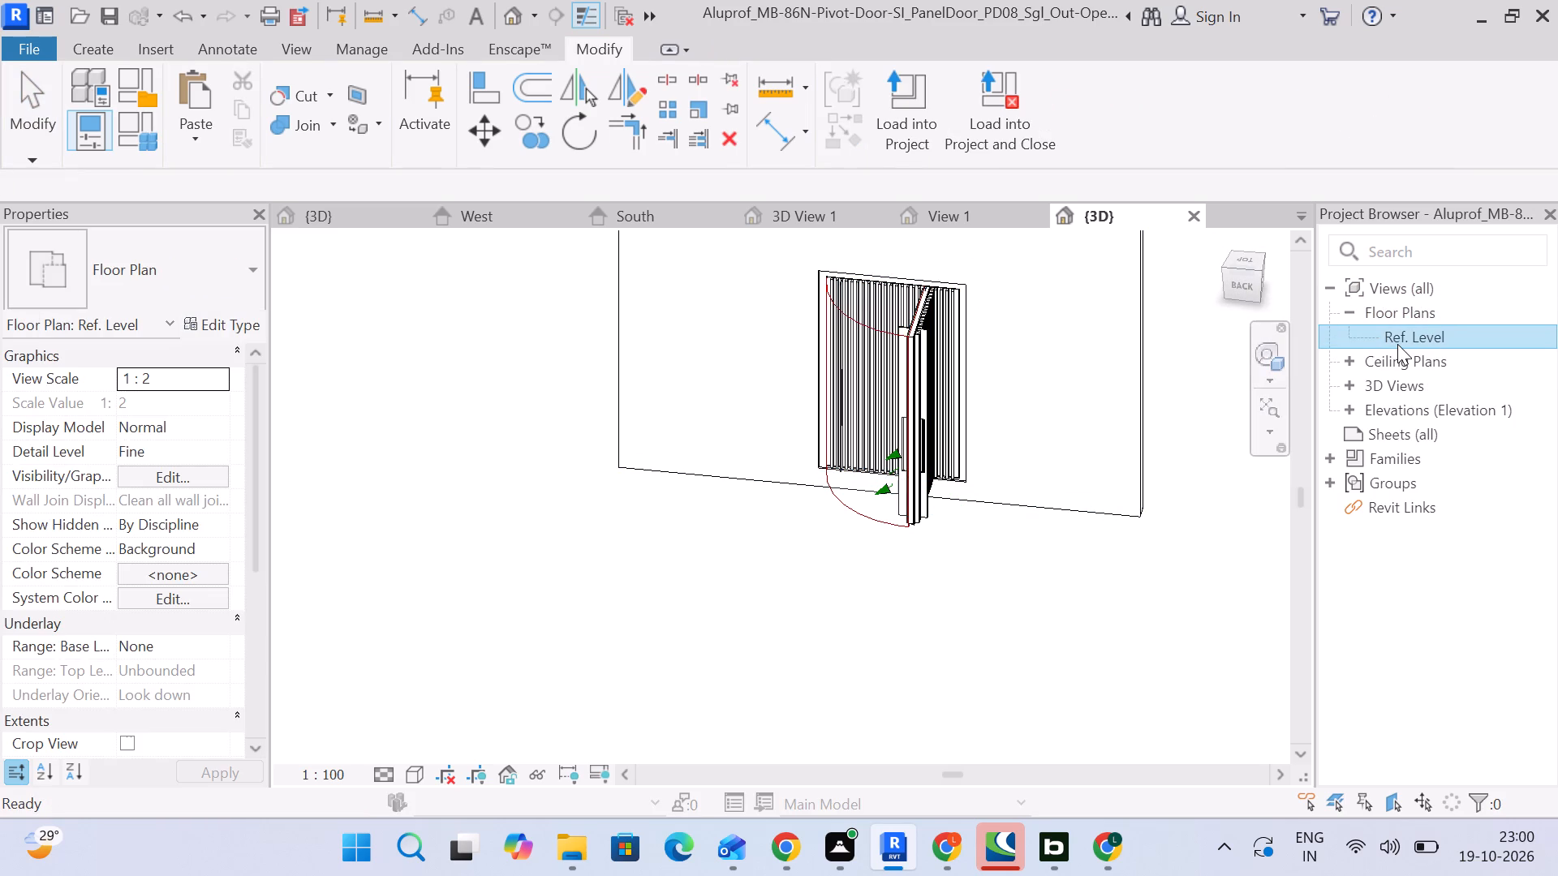
pyautogui.click(1397, 344)
pyautogui.scroll(14, 690, 490)
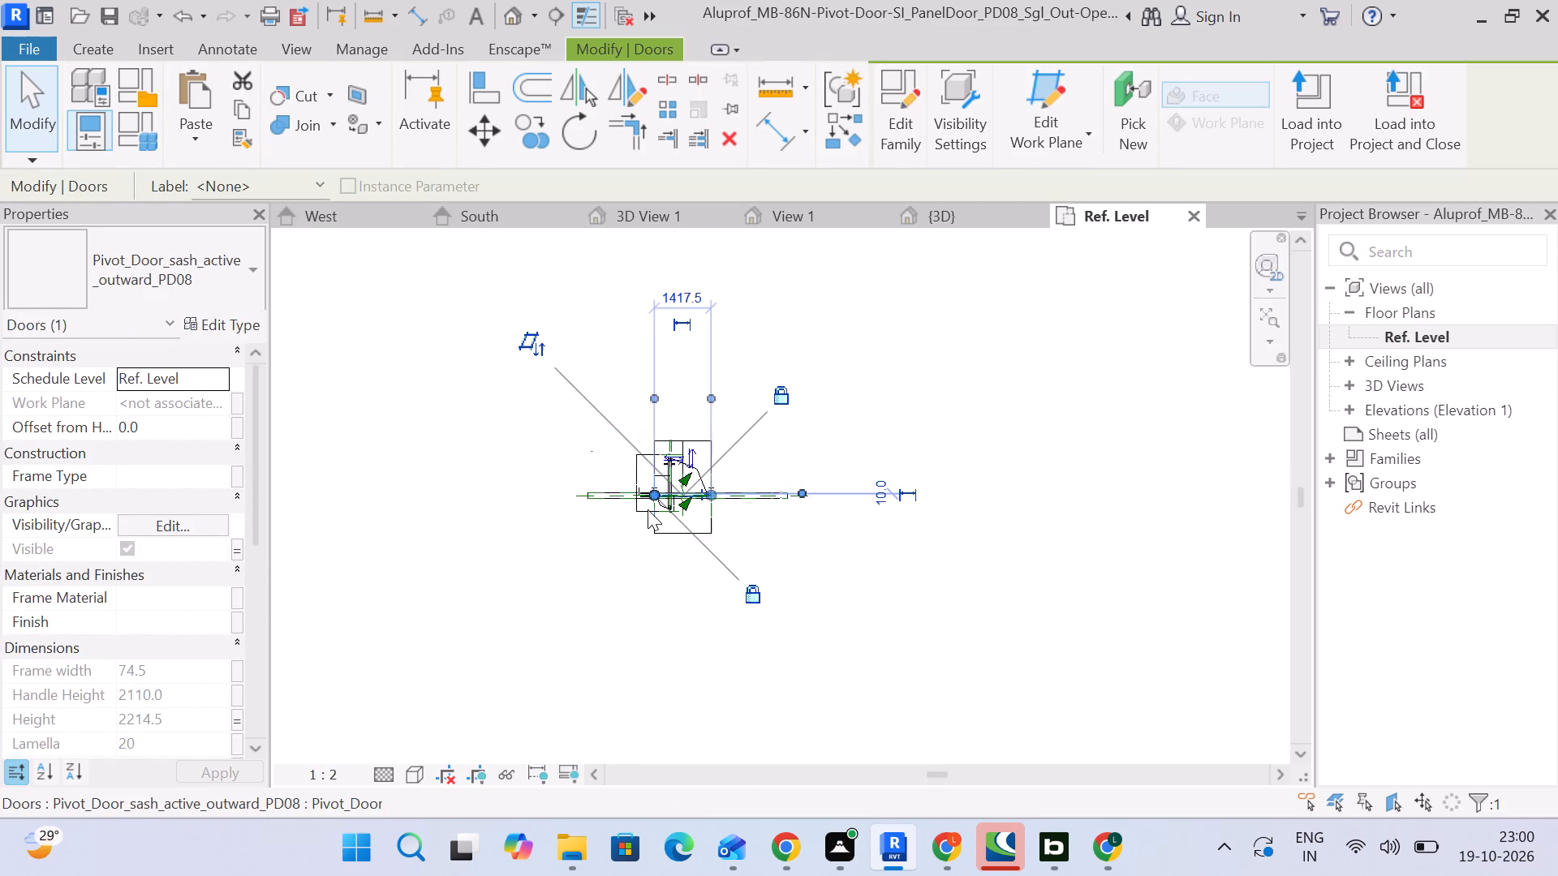
pyautogui.scroll(2, 648, 509)
pyautogui.click(1048, 596)
pyautogui.scroll(-4, 1065, 574)
pyautogui.moveTo(1065, 573); pyautogui.dragTo(1035, 530, button='middle')
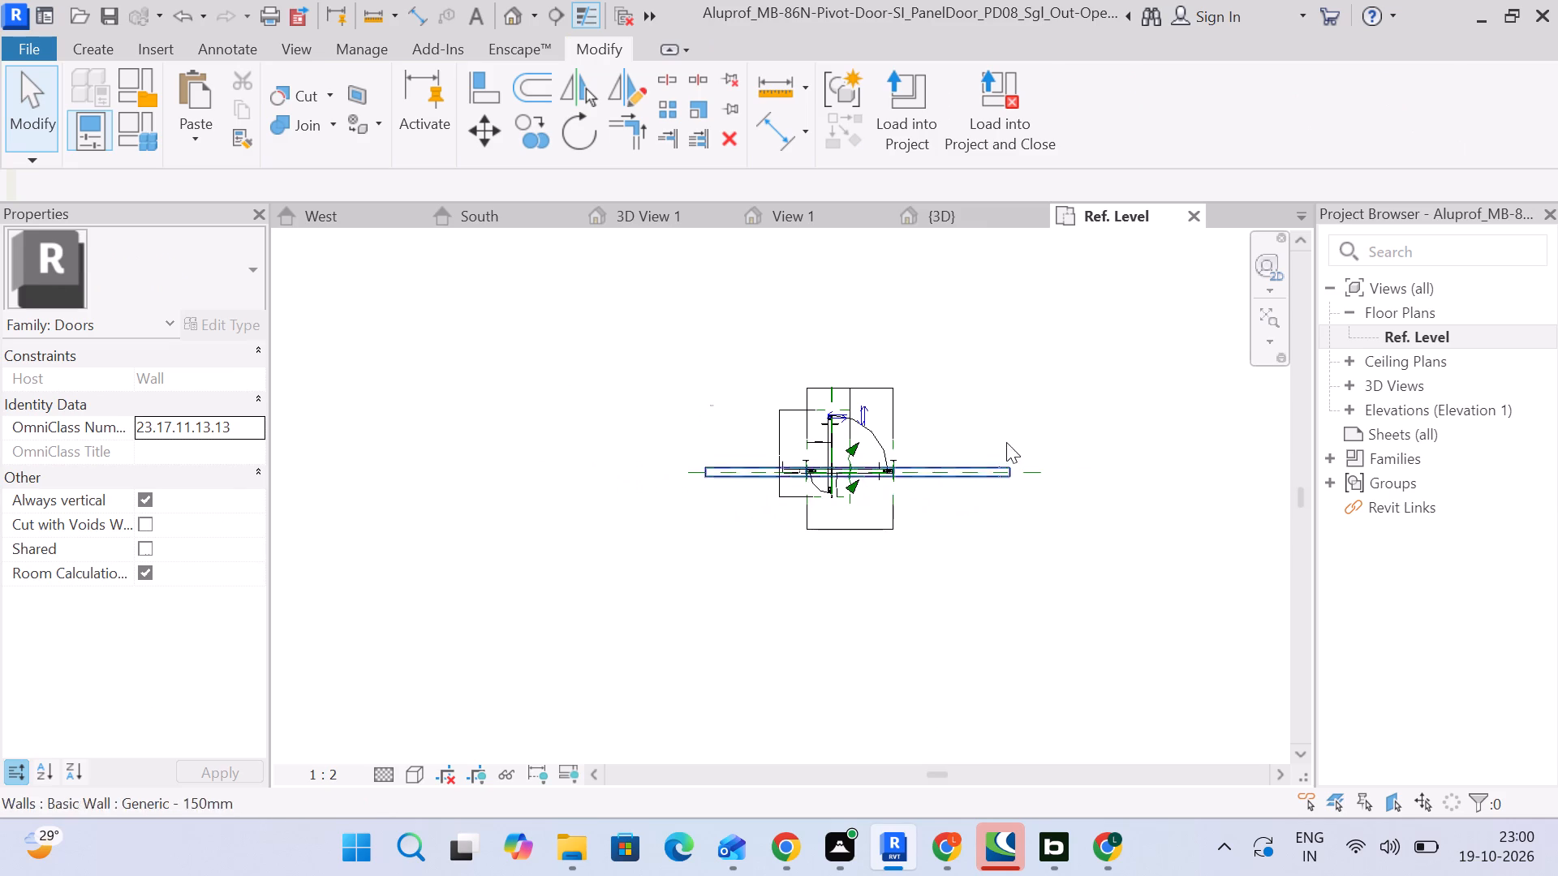
# Load the pivot door family into the s2 theater project and save the project.
pyautogui.click(938, 114)
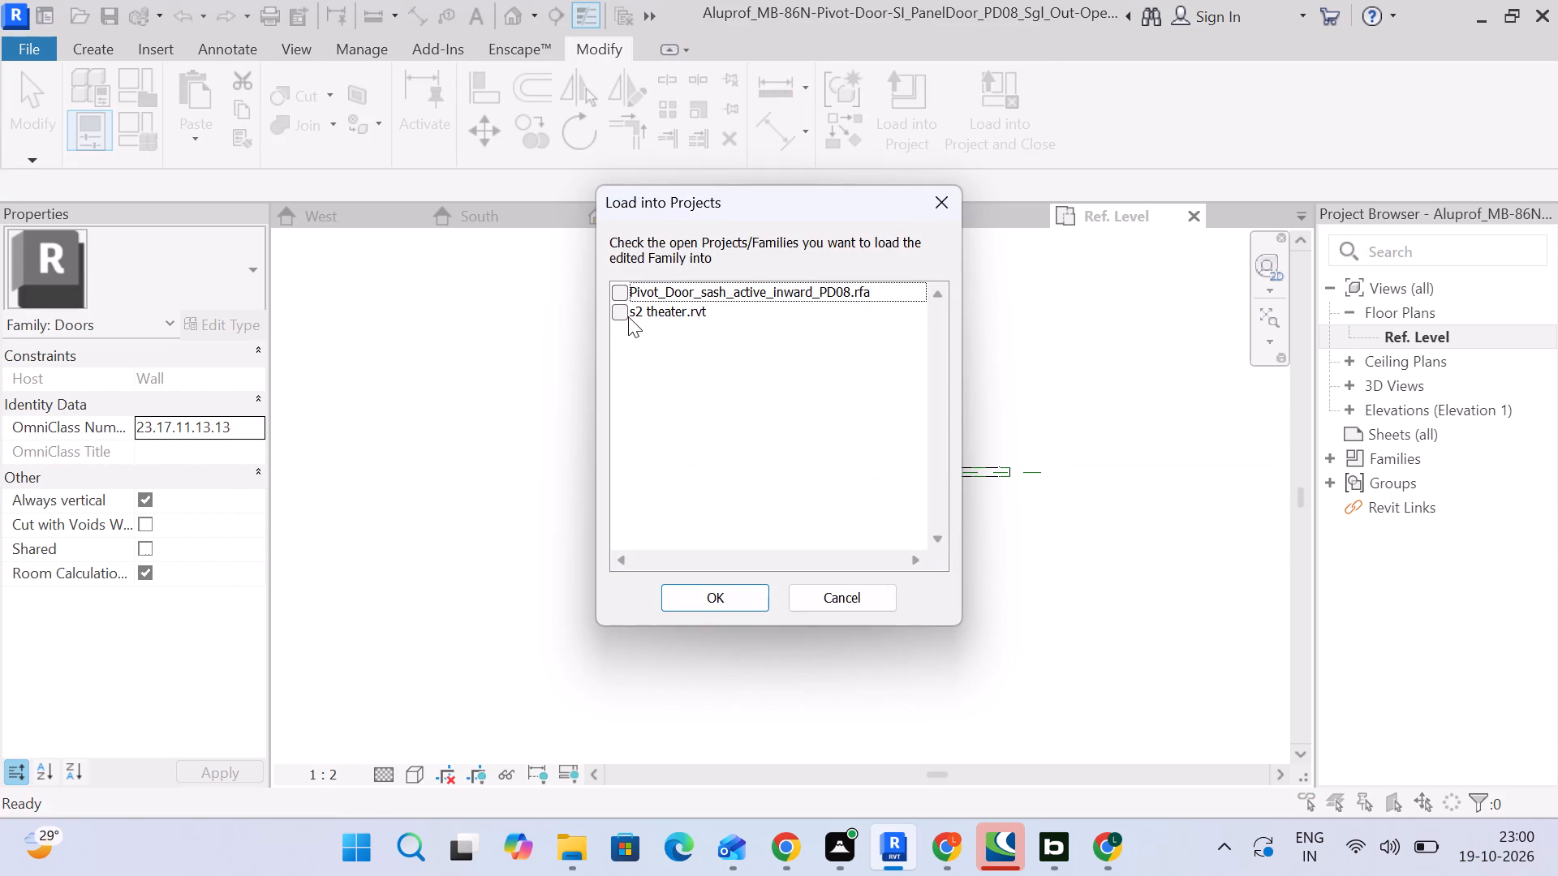
pyautogui.click(616, 316)
pyautogui.moveTo(710, 589); pyautogui.dragTo(718, 590)
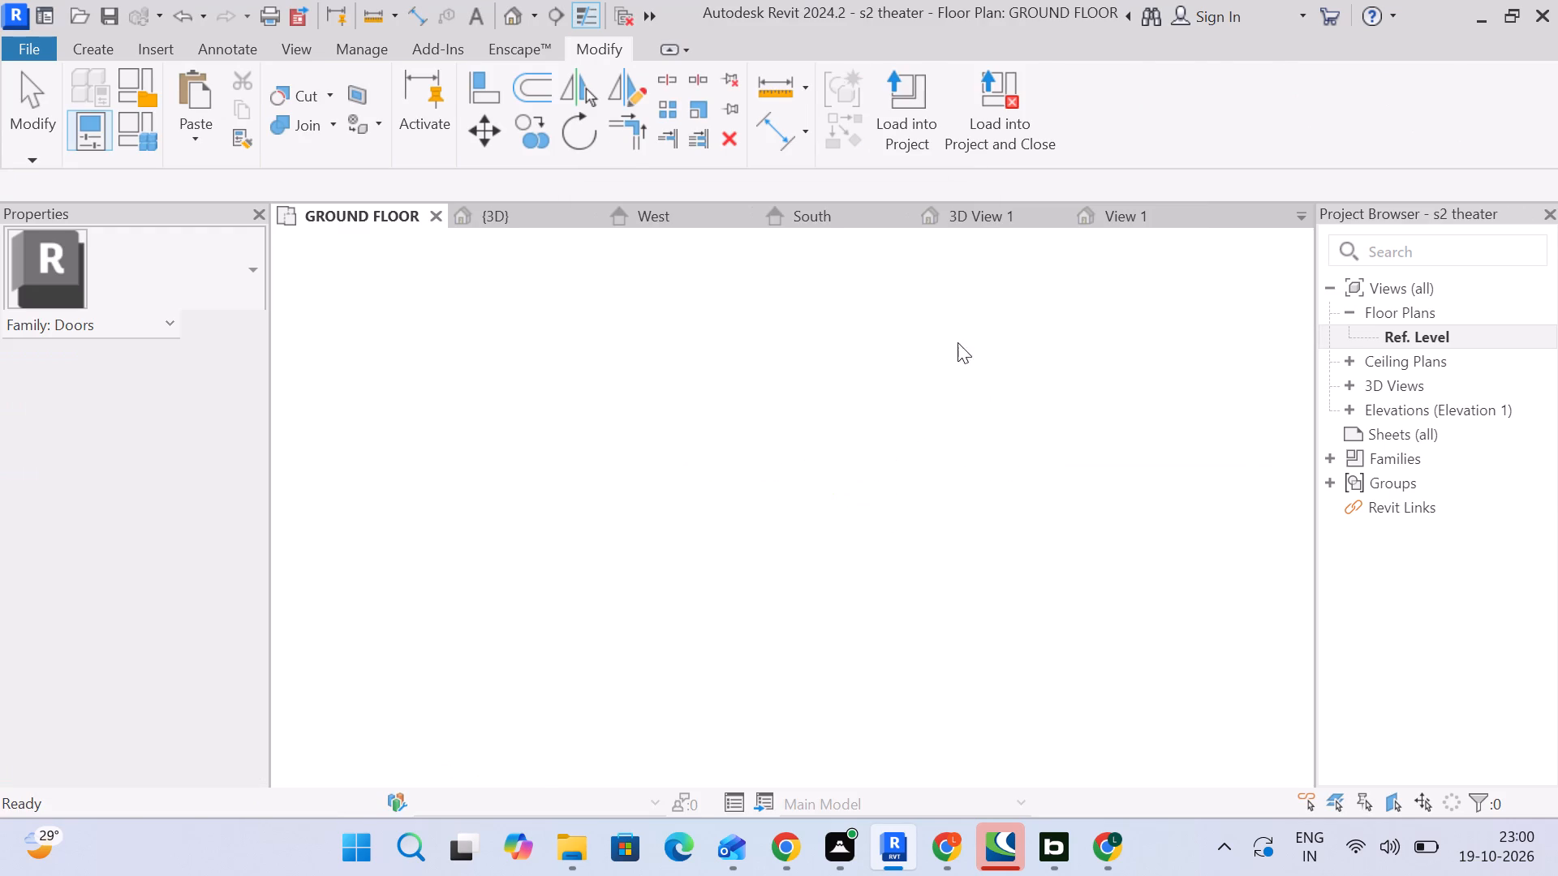
pyautogui.click(909, 342)
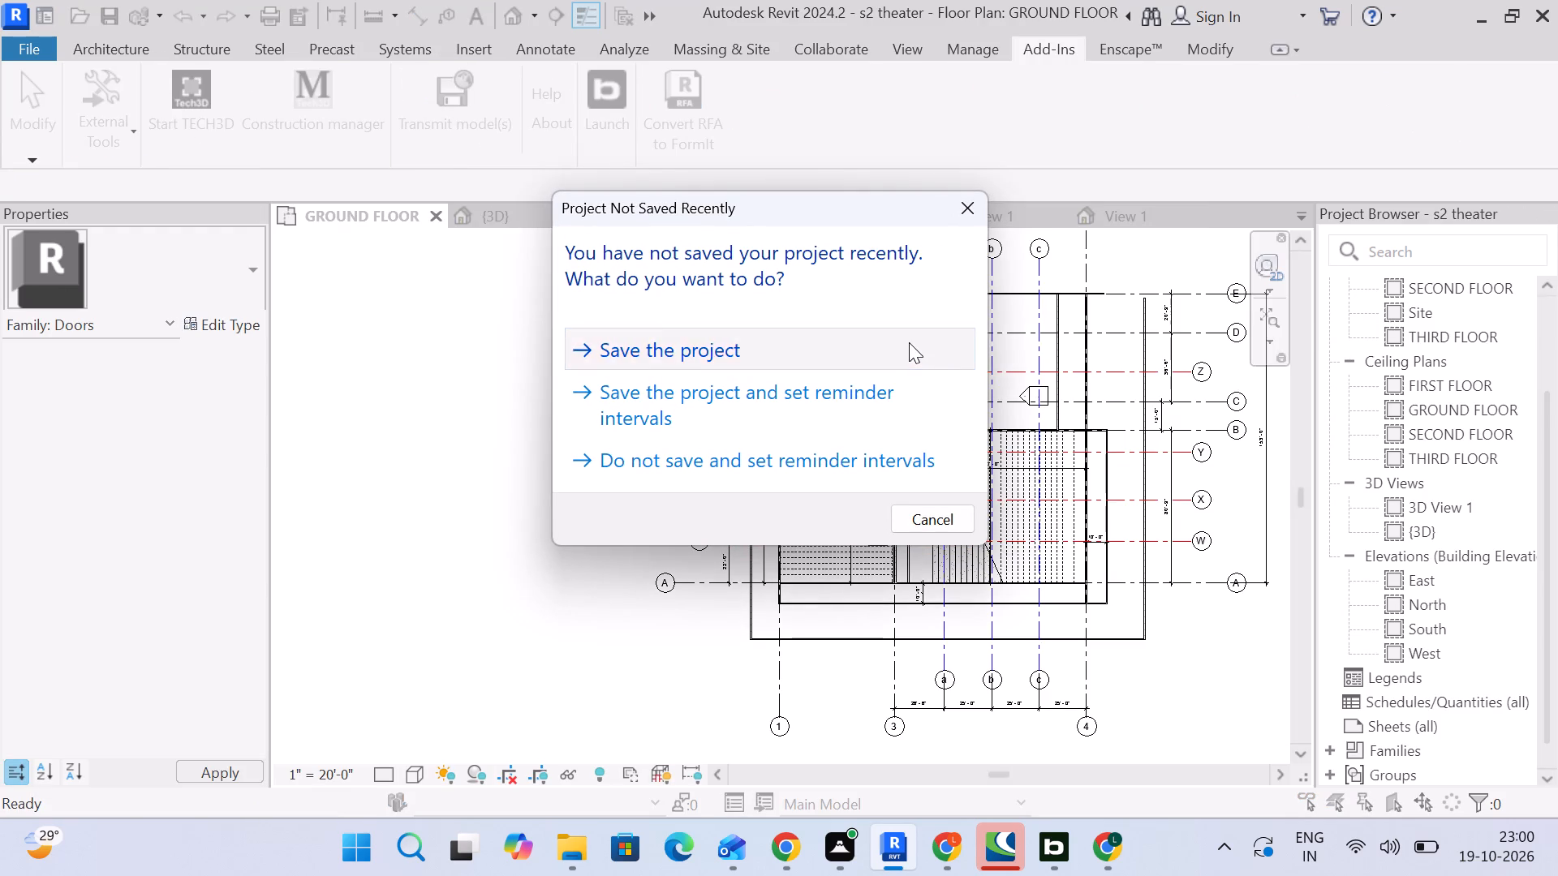
pyautogui.scroll(1, 893, 397)
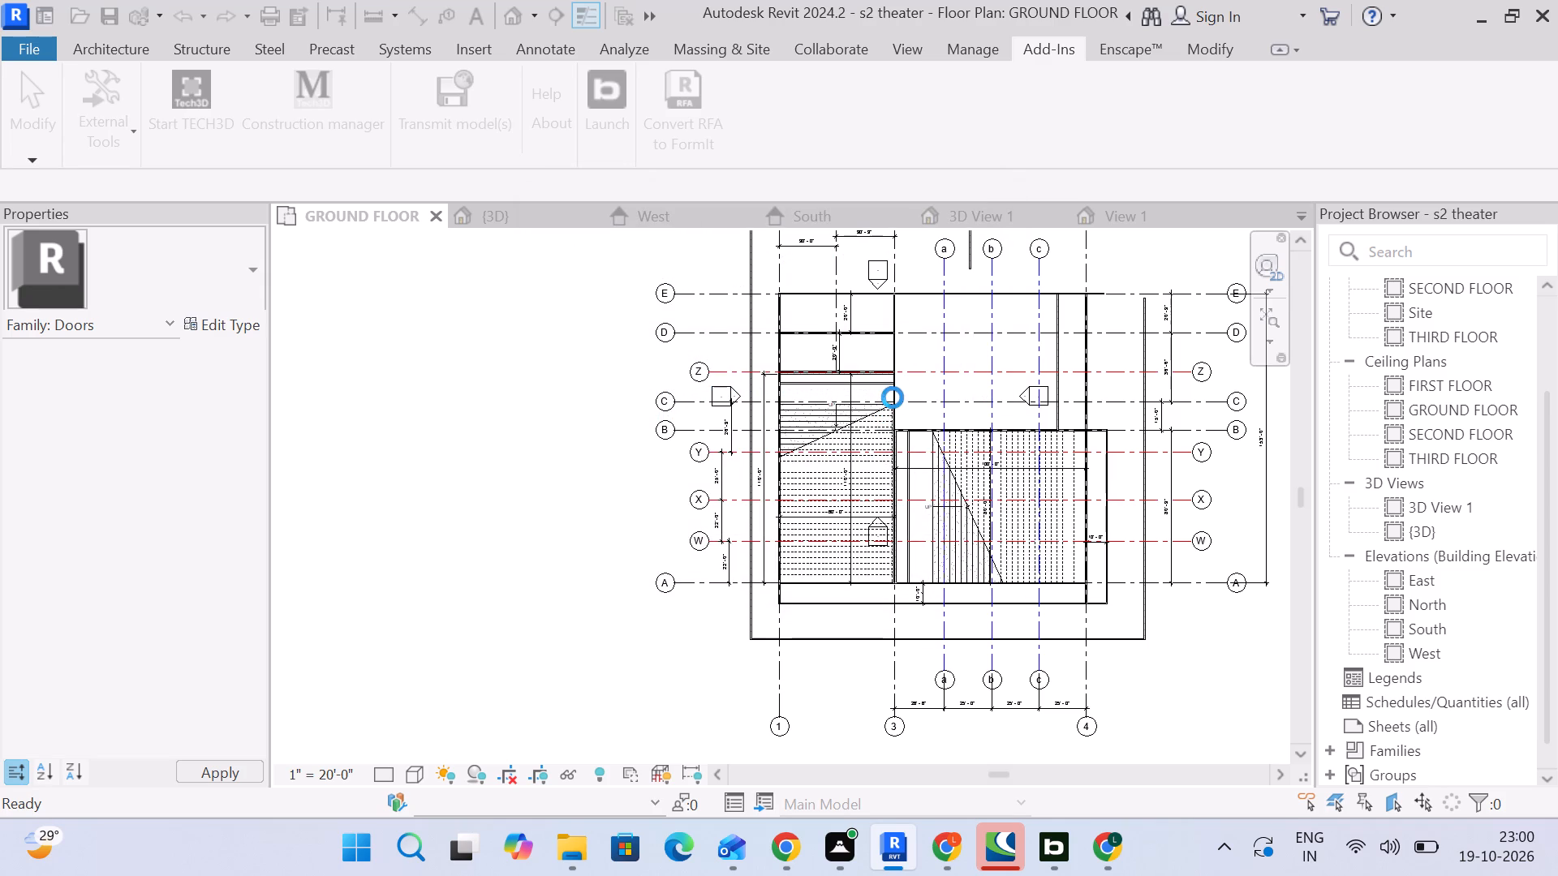
# Place the 900x2100 pivot door in the ground-floor wall beside the landing above the UP steps, with its main leaf swinging toward the landing.
pyautogui.scroll(15, 893, 397)
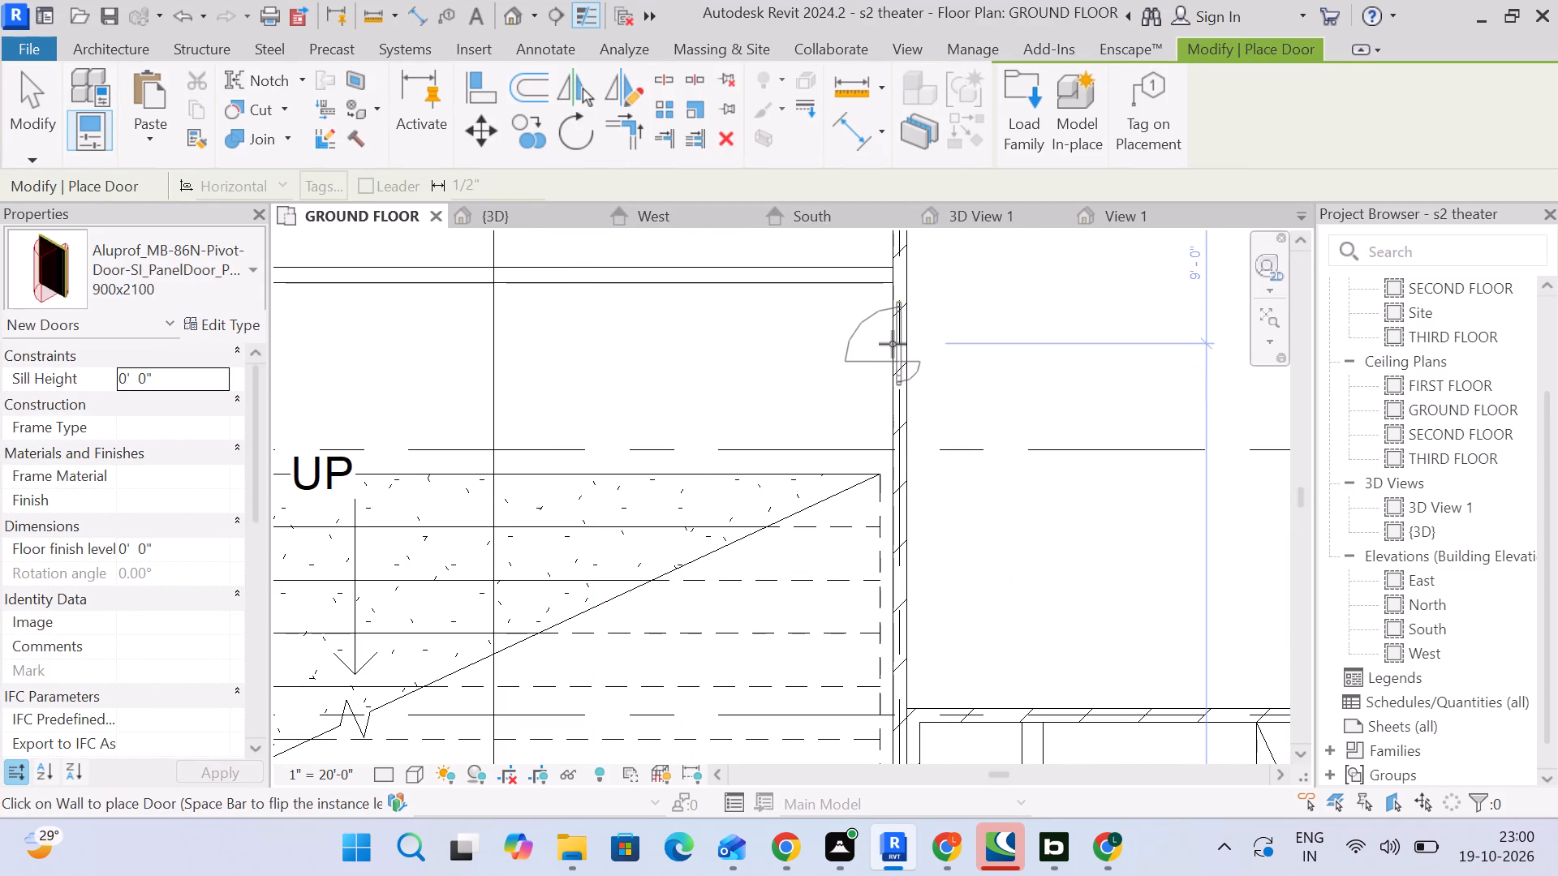
pyautogui.scroll(3, 893, 343)
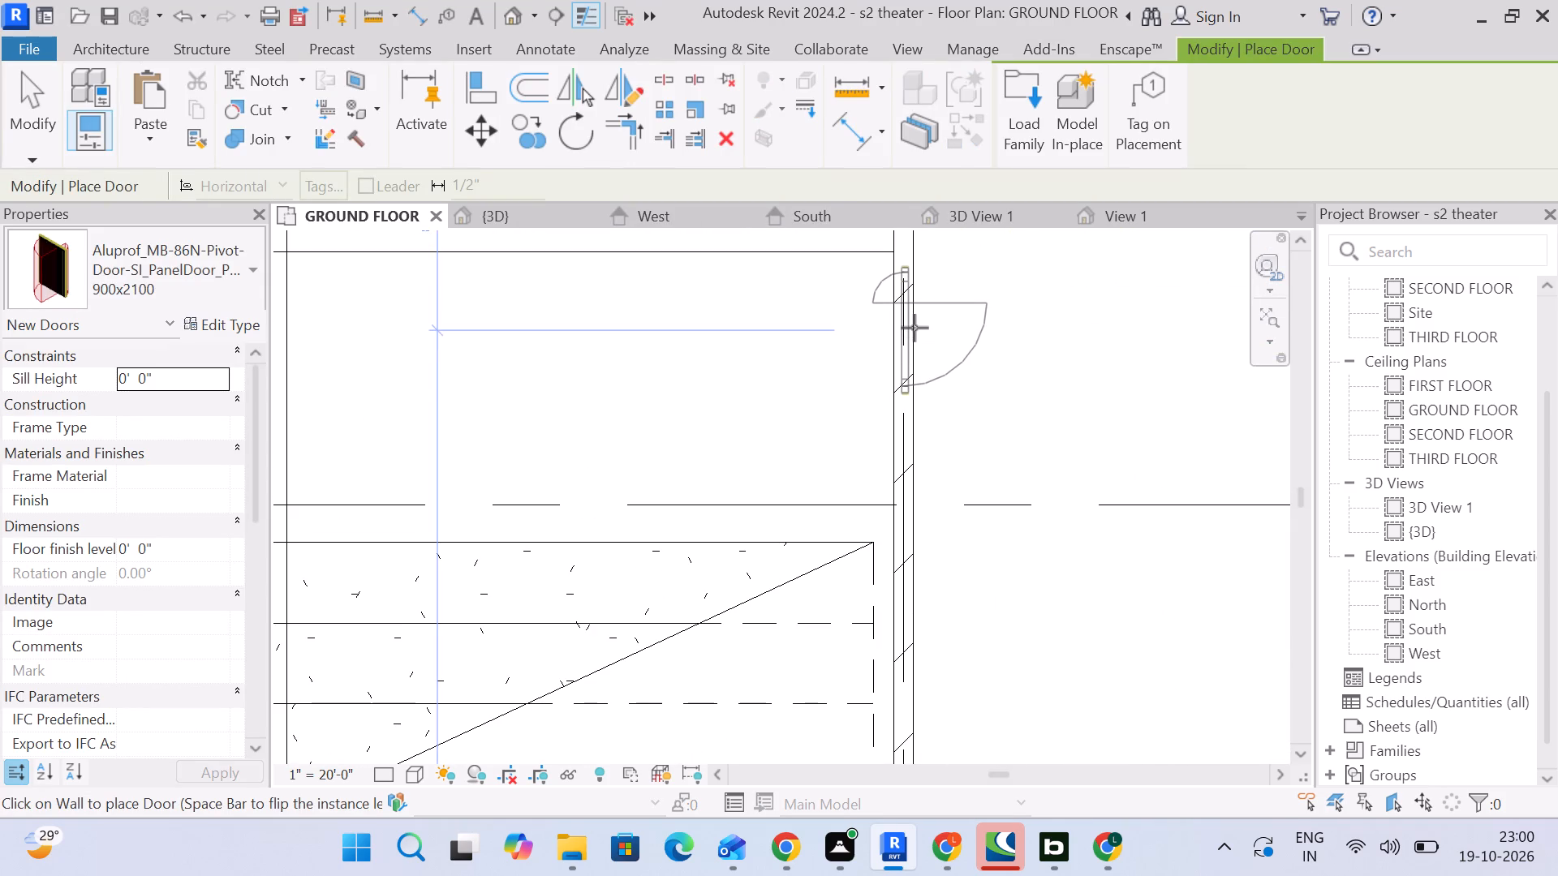
pyautogui.press('space')
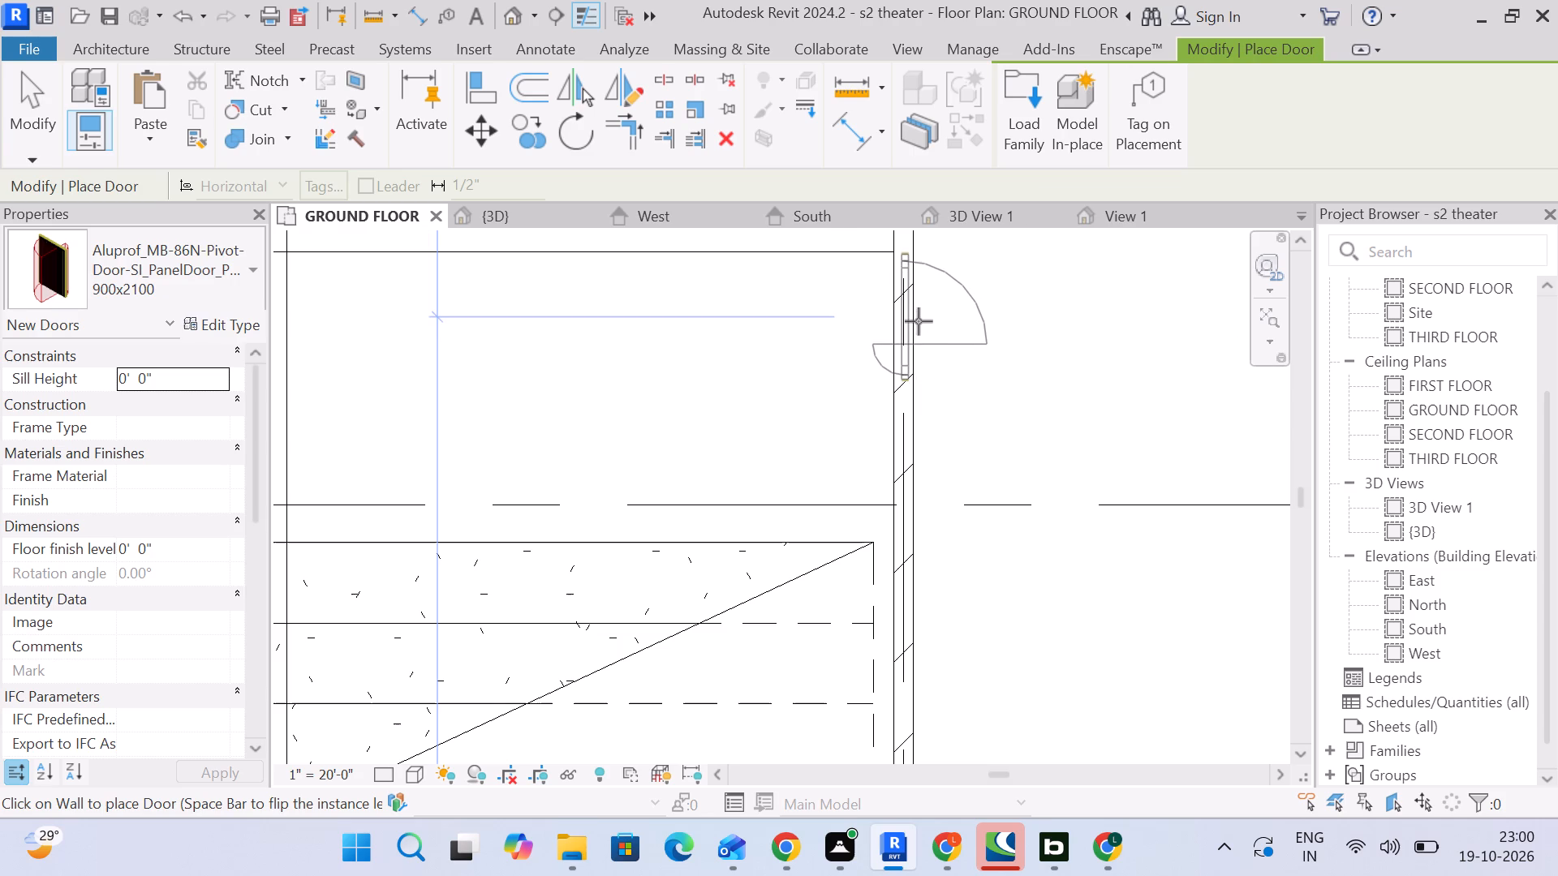
pyautogui.moveTo(919, 321); pyautogui.dragTo(883, 419, button='middle')
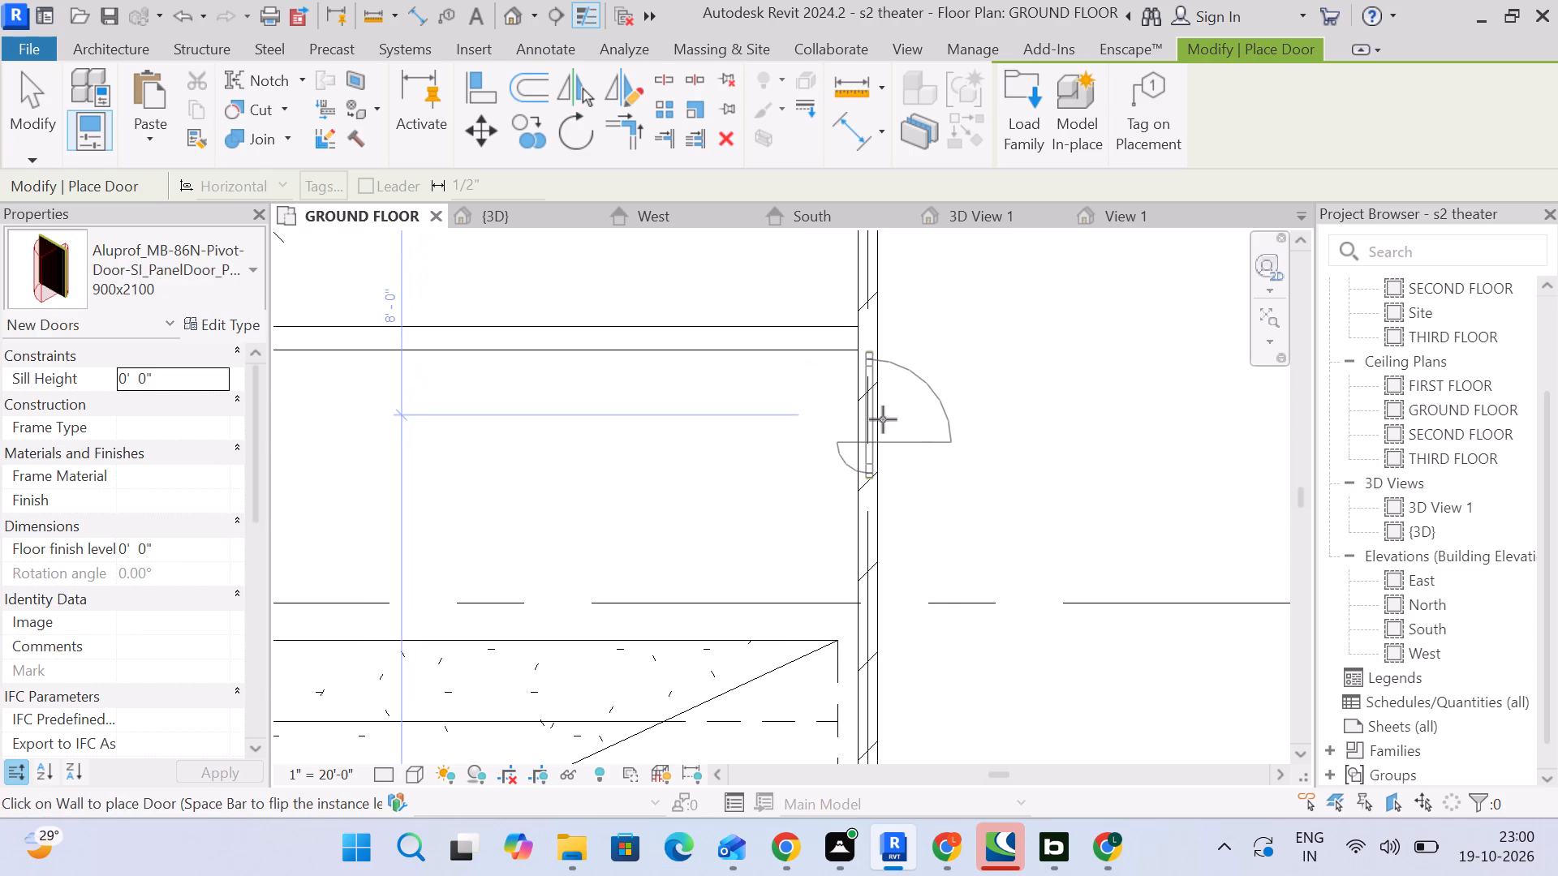
pyautogui.scroll(-5, 880, 427)
pyautogui.scroll(4, 877, 434)
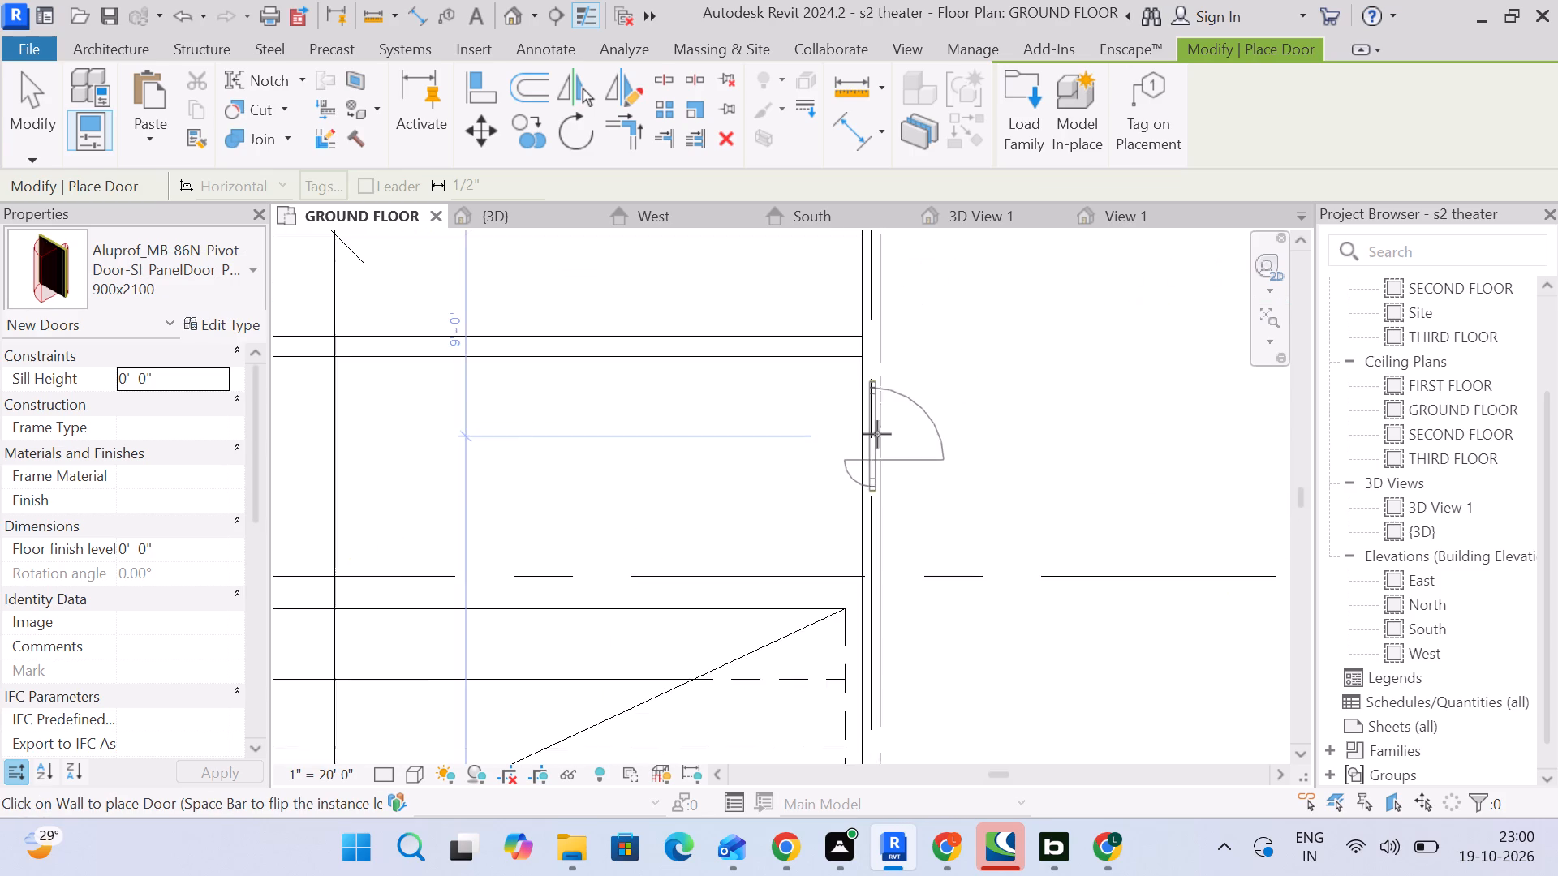
pyautogui.scroll(-8, 877, 434)
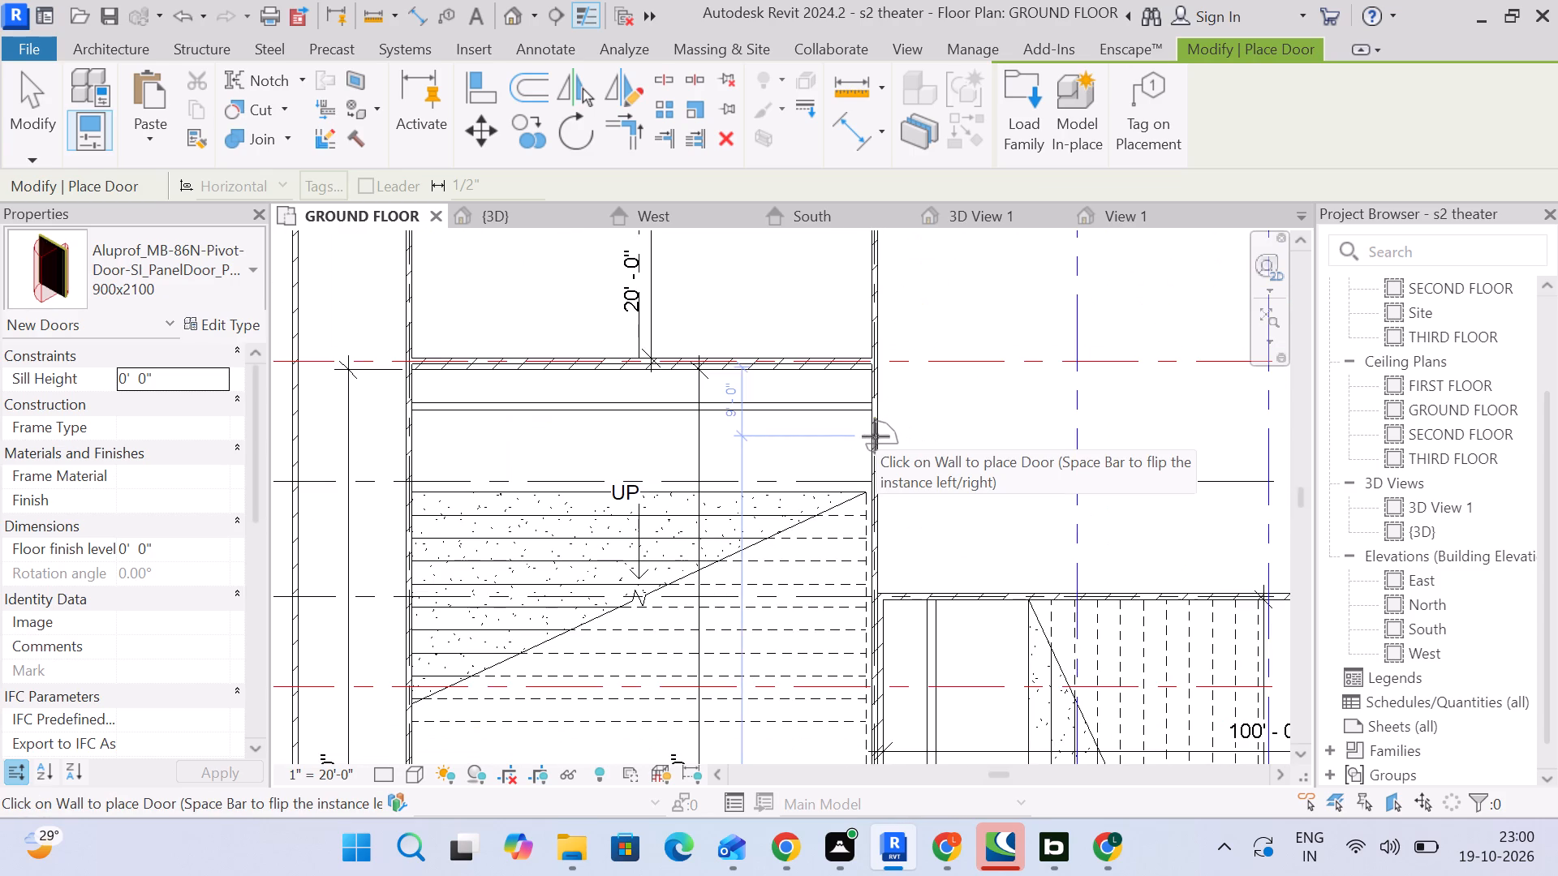
pyautogui.scroll(4, 876, 436)
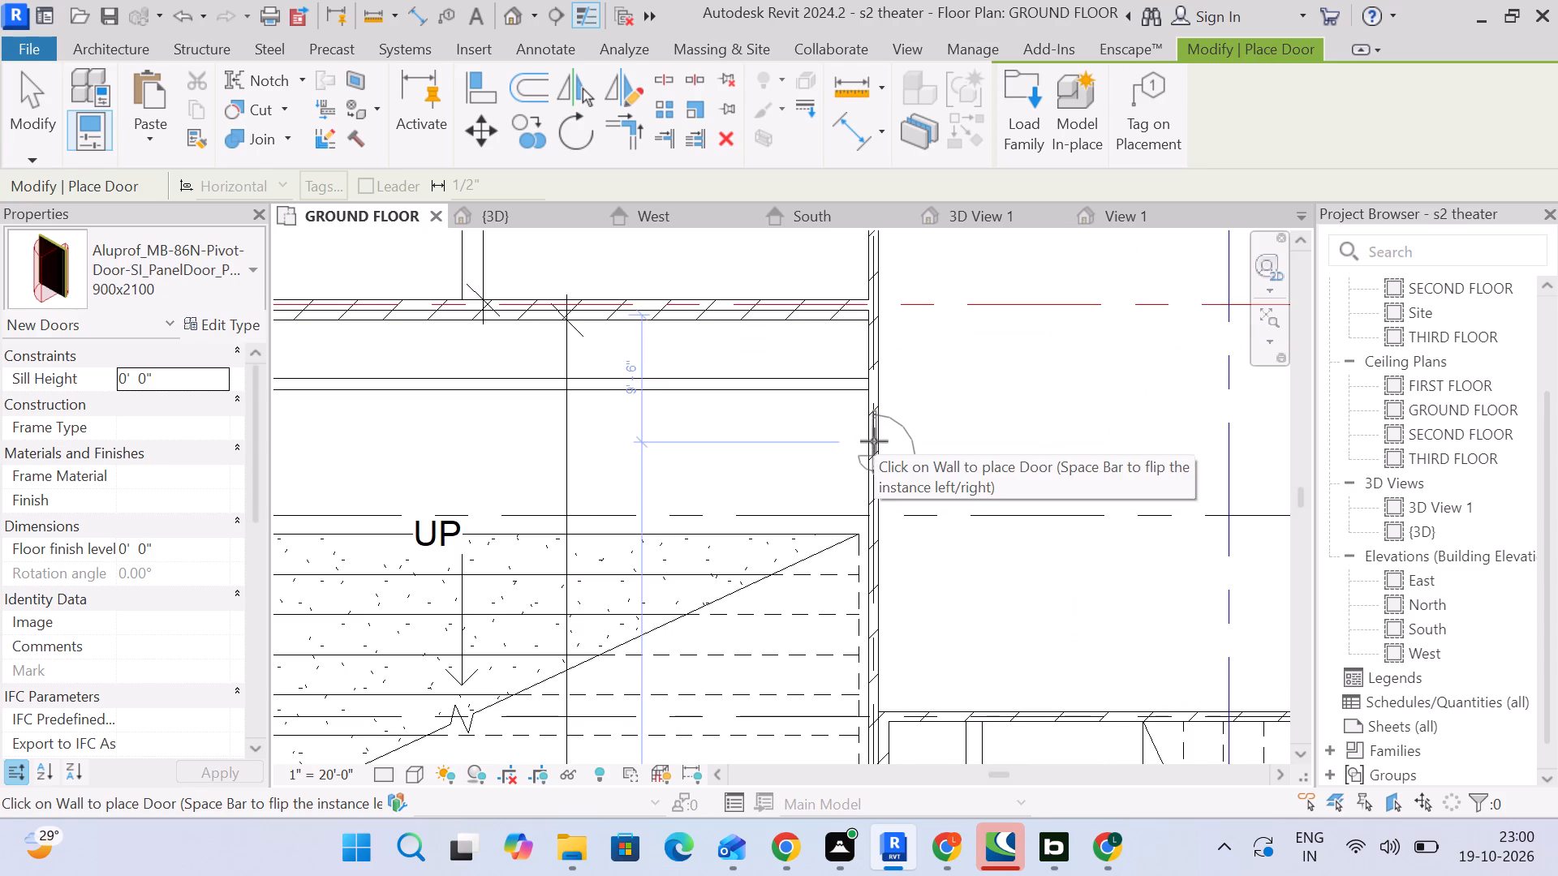
pyautogui.scroll(6, 874, 441)
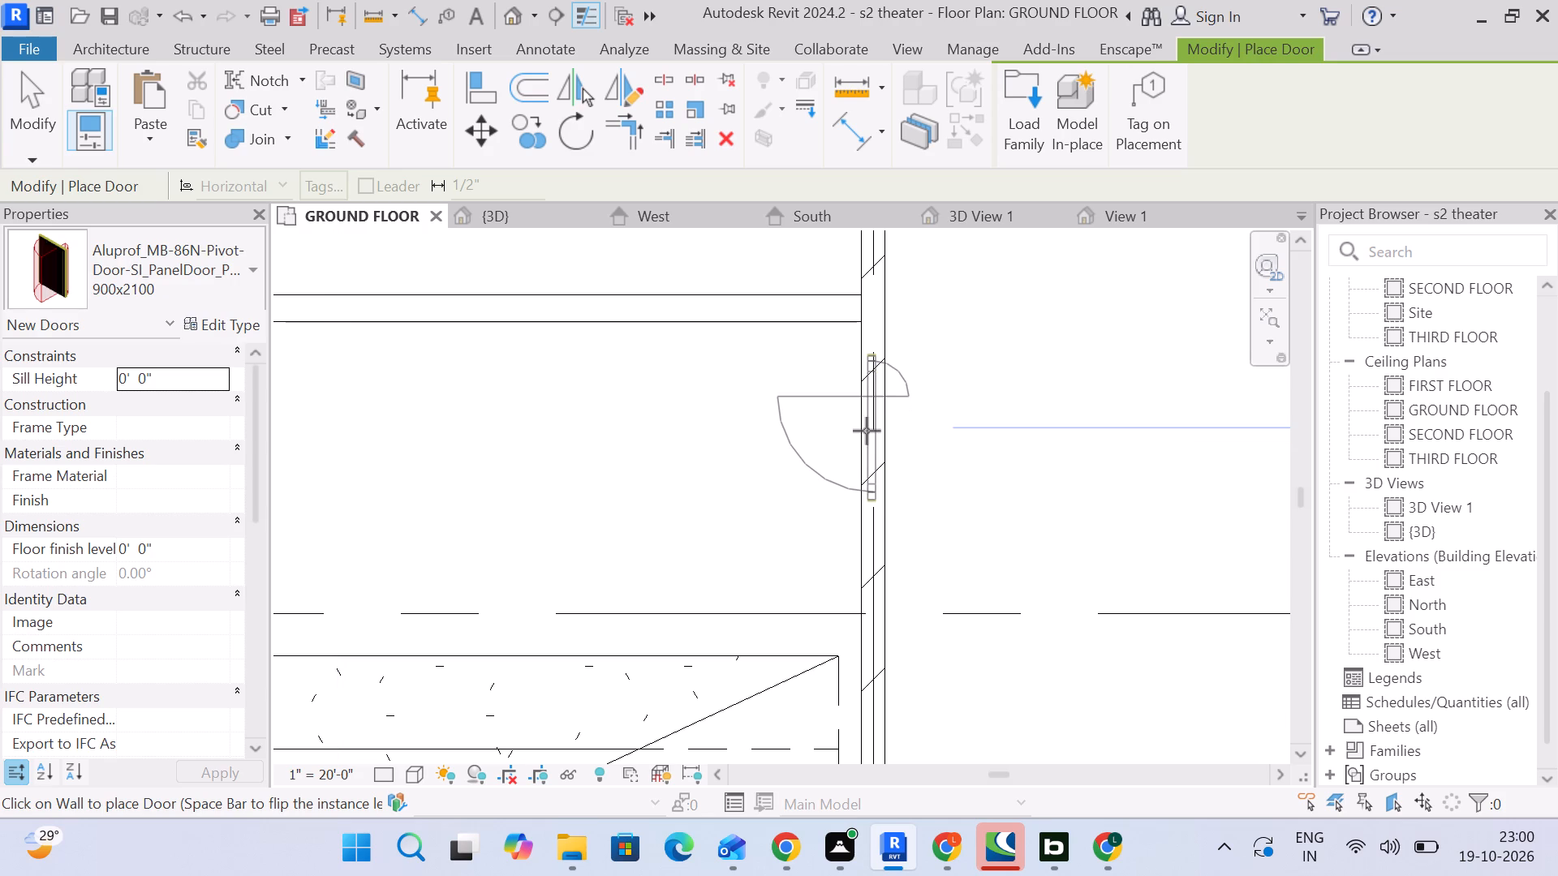
pyautogui.click(867, 432)
# Place a second 900x2100 pivot door in the adjoining perpendicular wall, about 11'-0" from the first door's wall, with its main leaf swinging into the stepped hall.
pyautogui.scroll(-4, 1010, 462)
pyautogui.moveTo(1044, 480); pyautogui.dragTo(720, 339, button='middle')
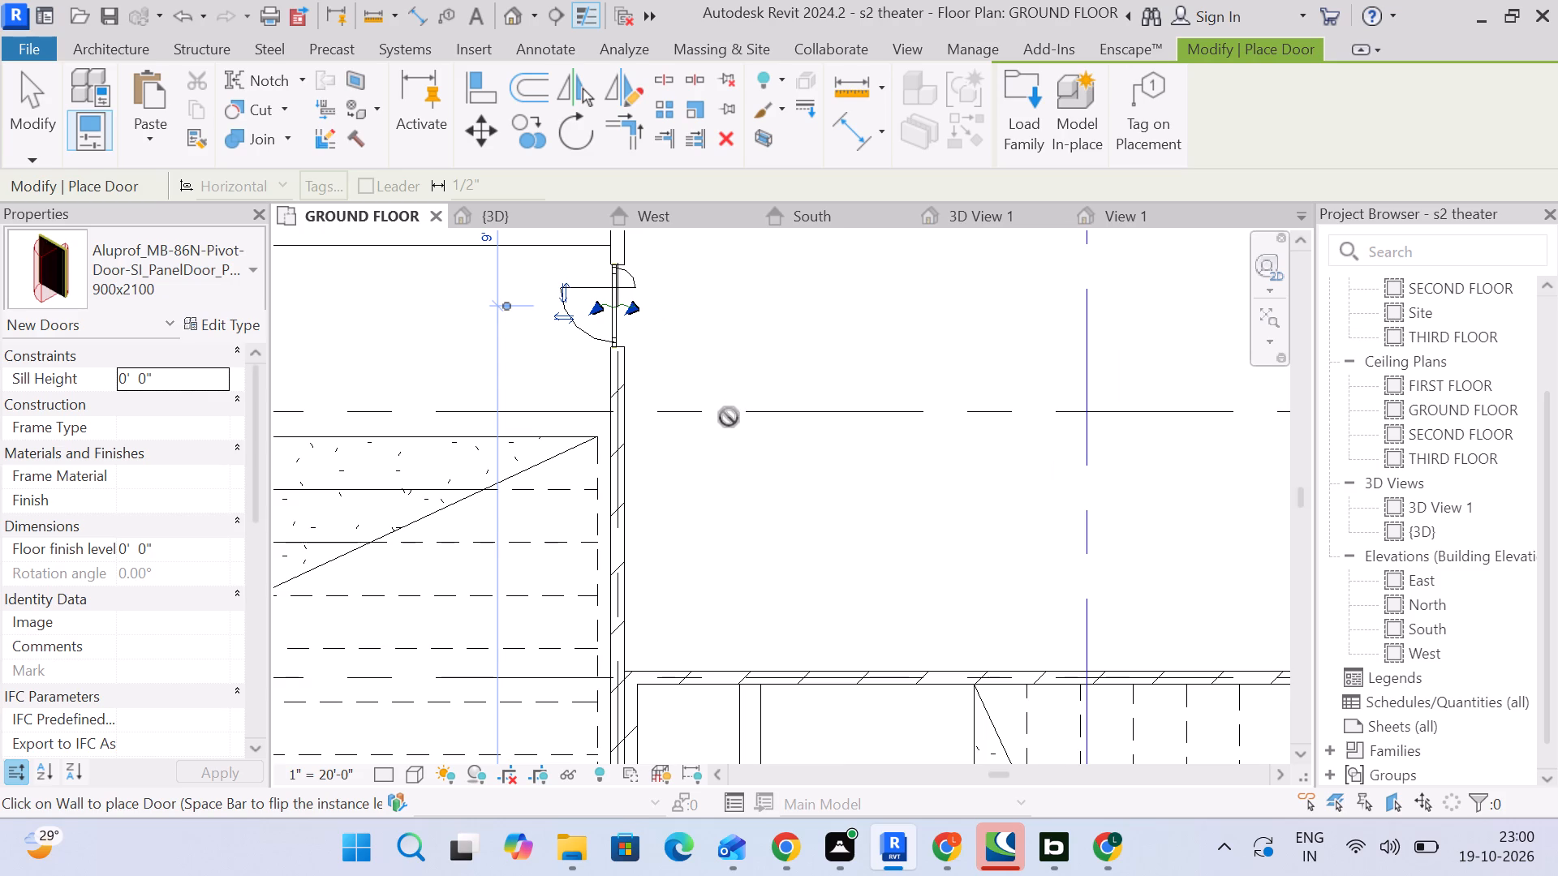
pyautogui.scroll(-4, 752, 451)
pyautogui.scroll(2, 820, 608)
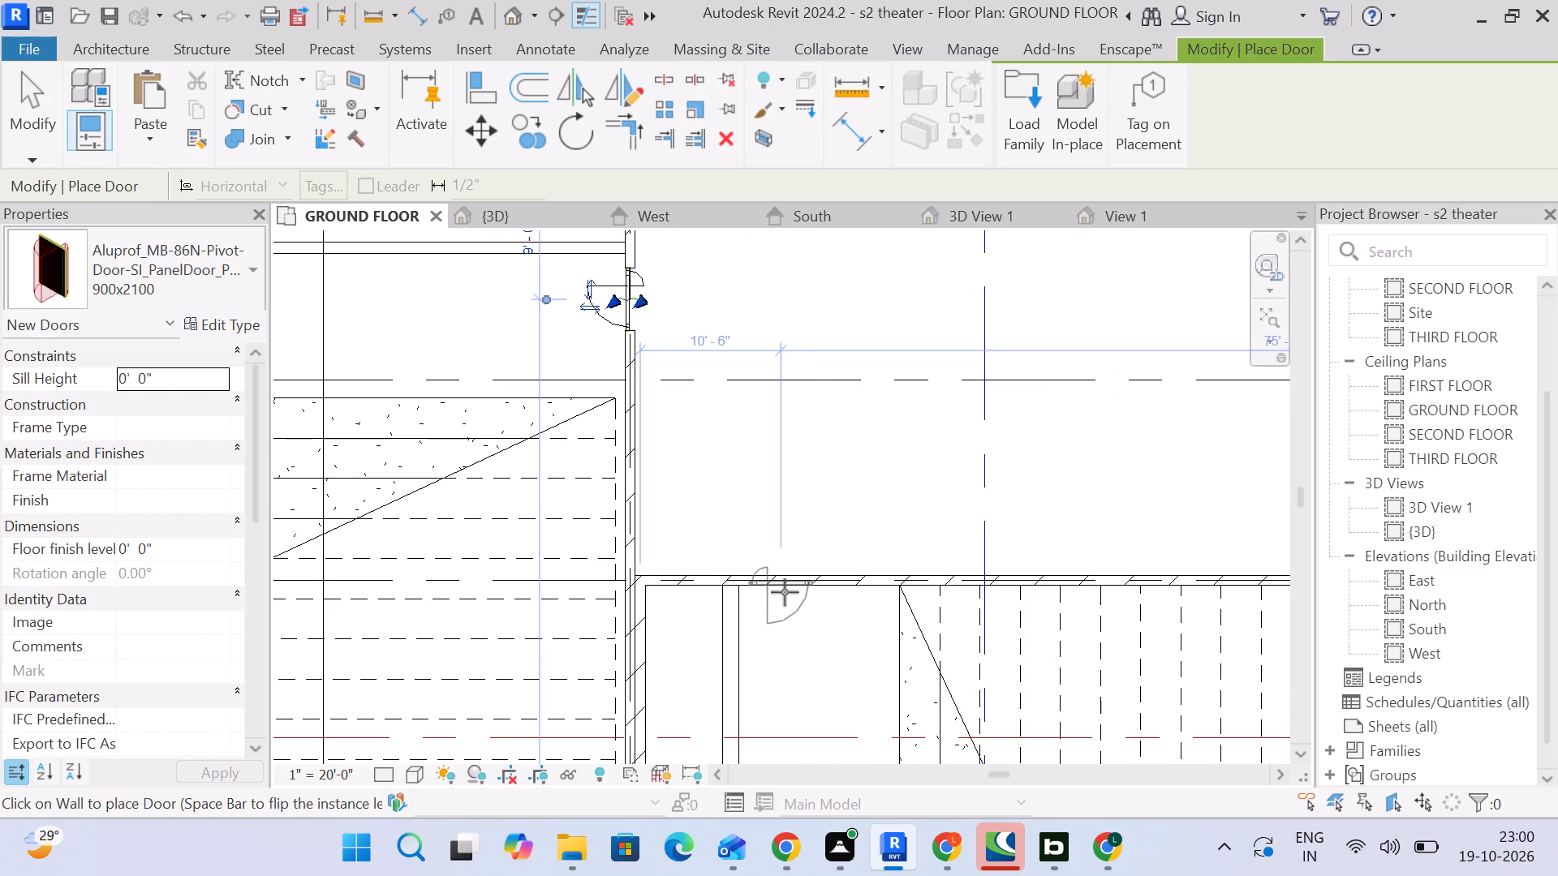
pyautogui.click(788, 590)
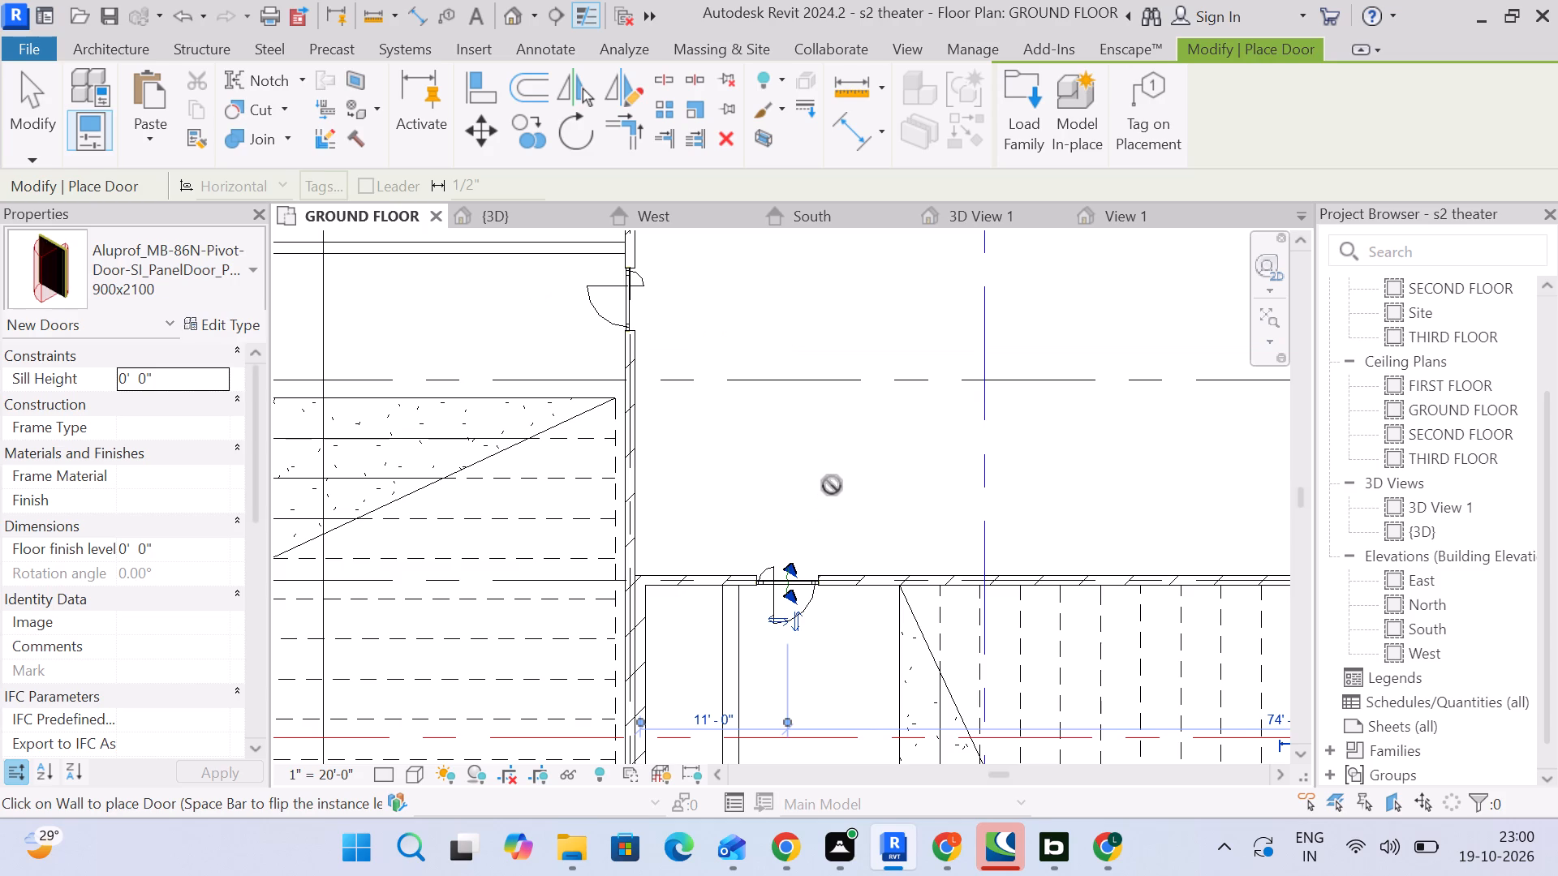
# End door placement and close the pivot door family's open views without saving changes to the family.
pyautogui.press('Escape')
pyautogui.scroll(-3, 833, 483)
pyautogui.press('Escape')
pyautogui.scroll(-2, 833, 483)
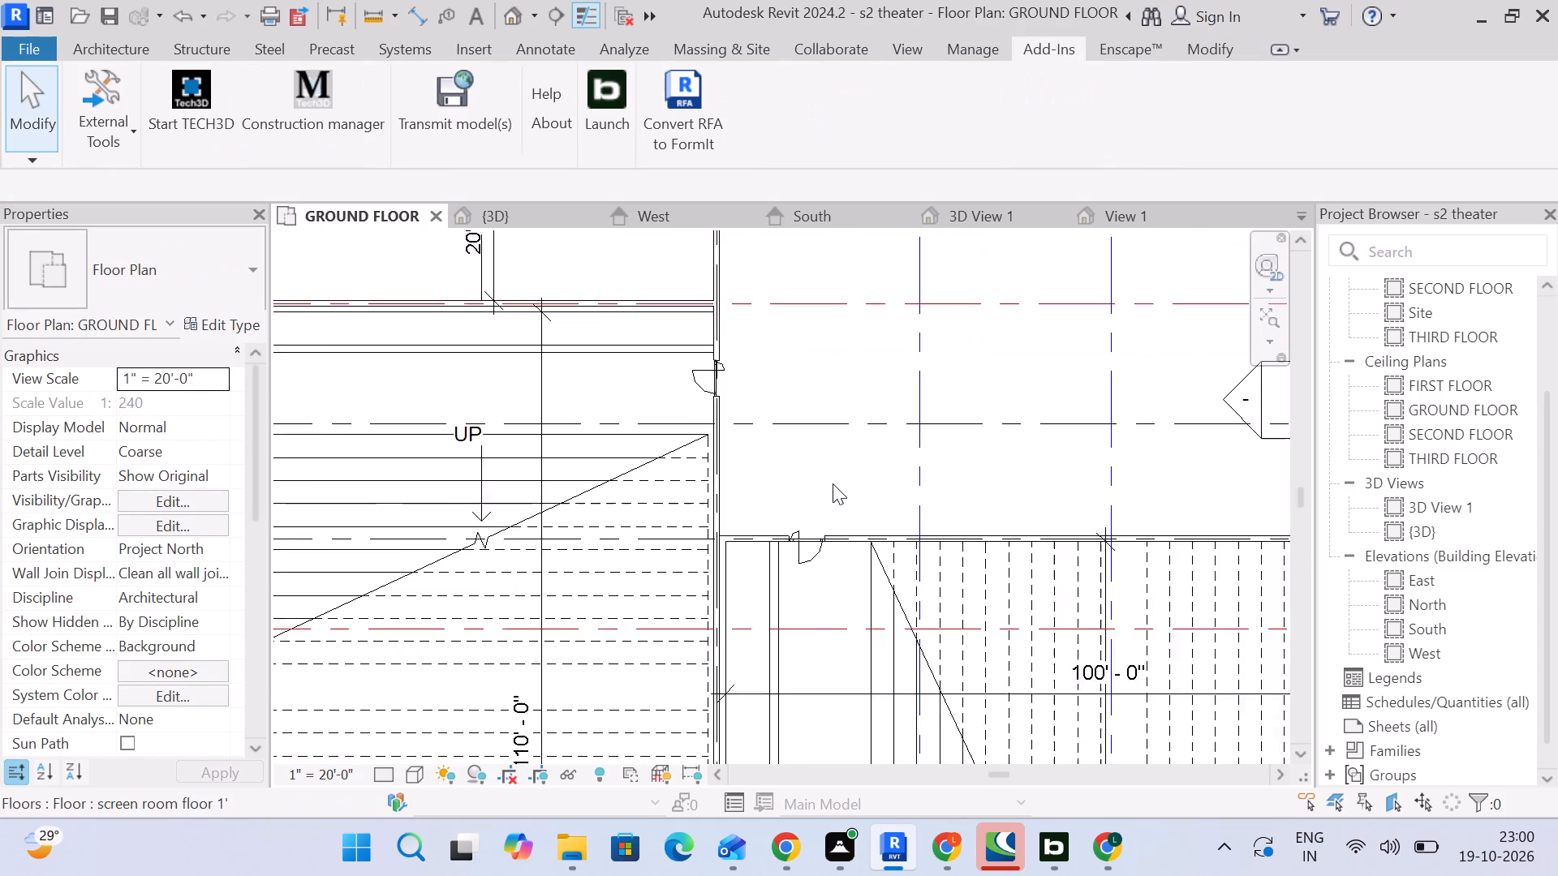
pyautogui.scroll(-1, 833, 483)
pyautogui.moveTo(833, 483); pyautogui.dragTo(758, 462, button='middle')
pyautogui.click(35, 99)
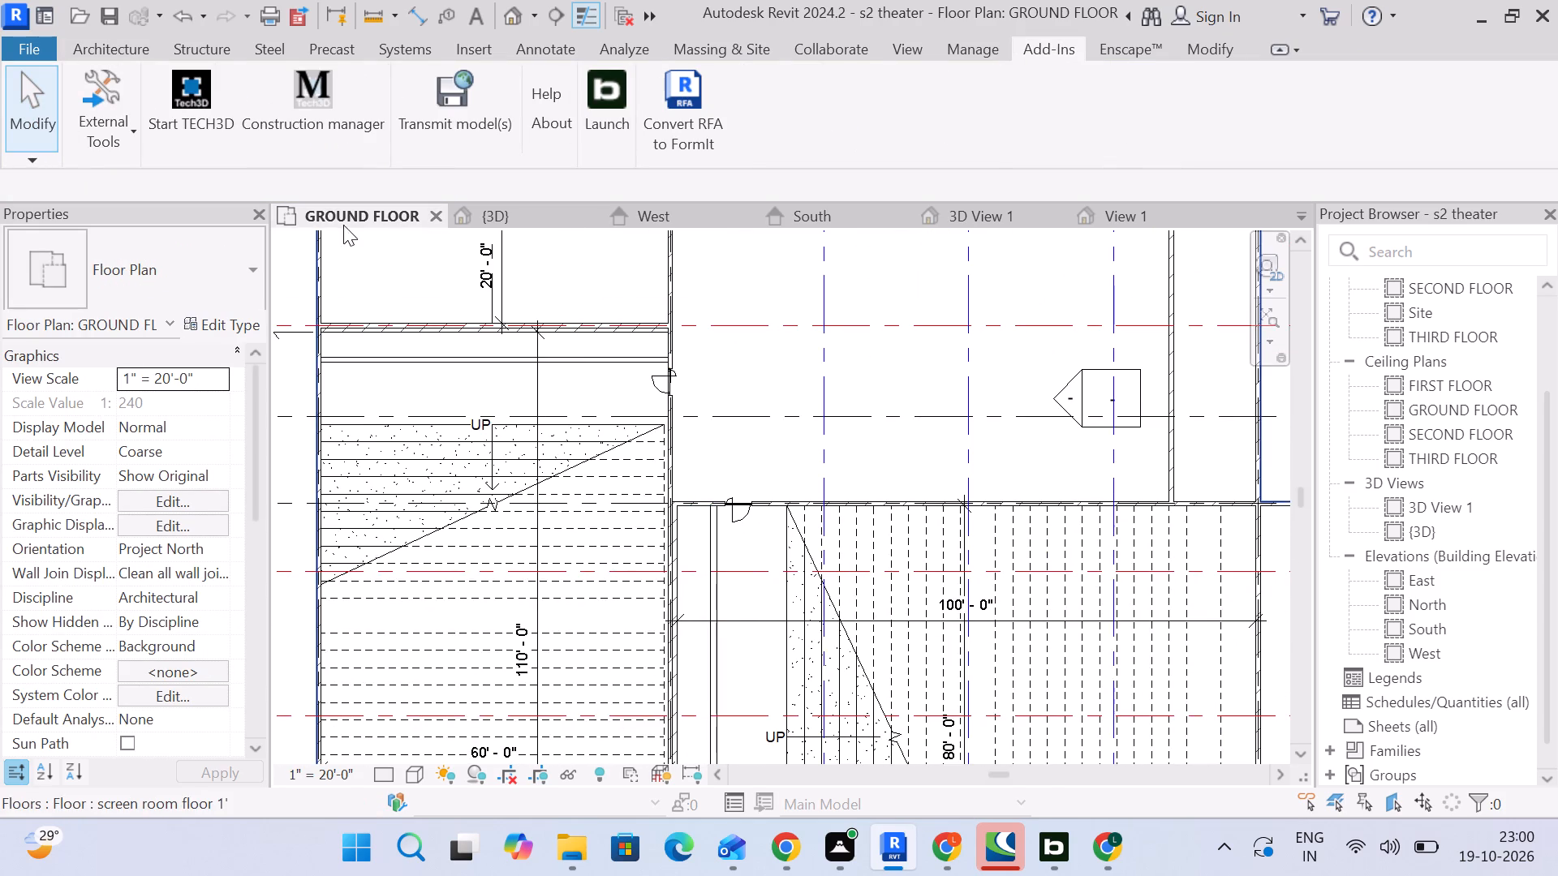
pyautogui.scroll(-3, 347, 225)
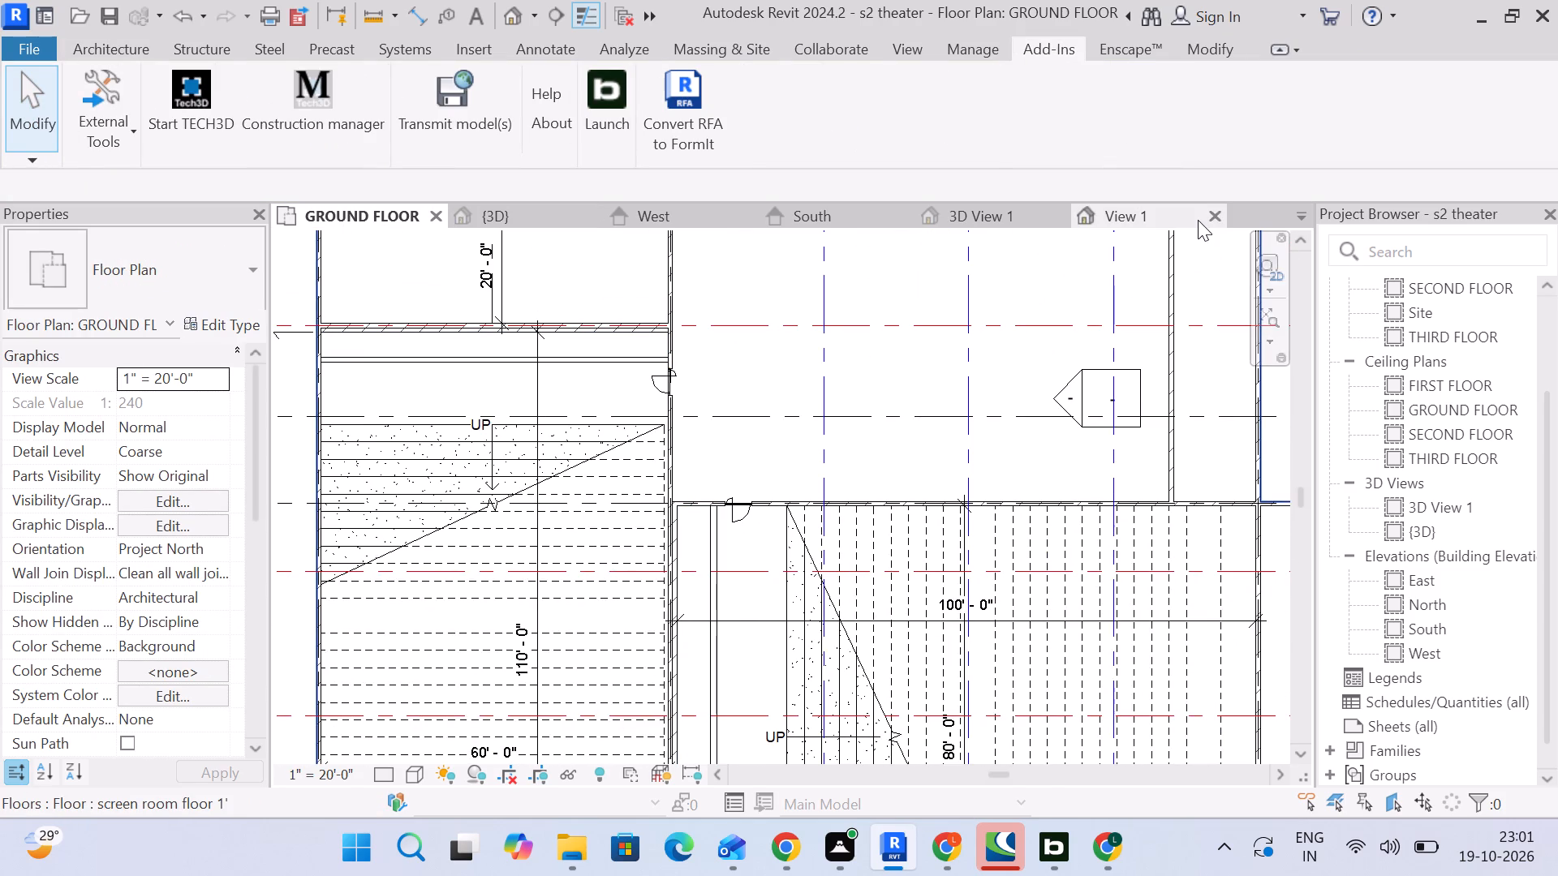
pyautogui.click(1219, 212)
pyautogui.click(1215, 217)
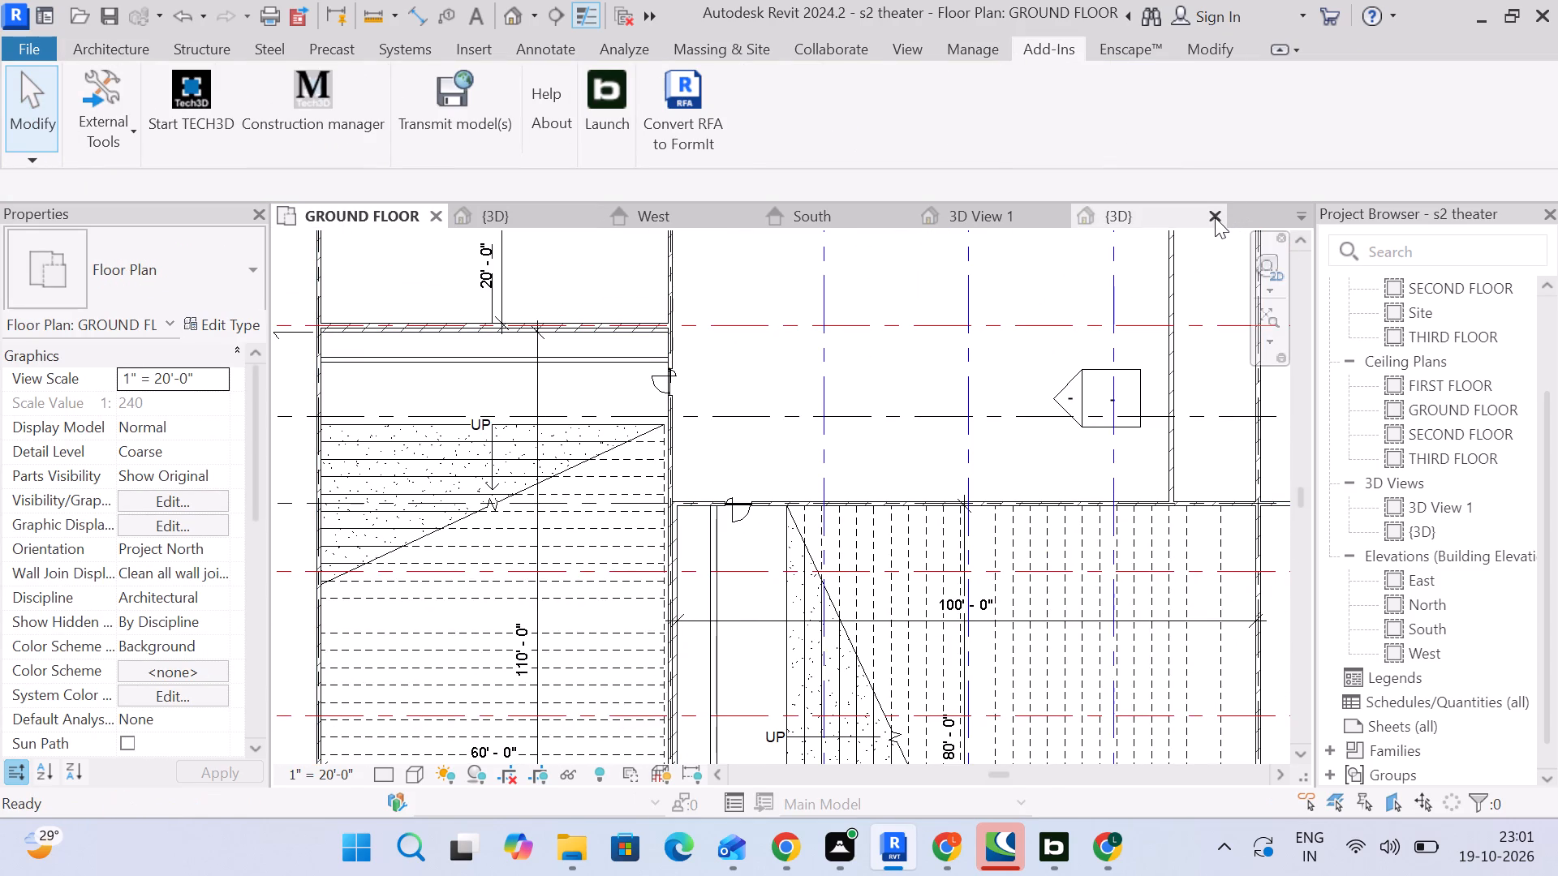
pyautogui.click(1212, 217)
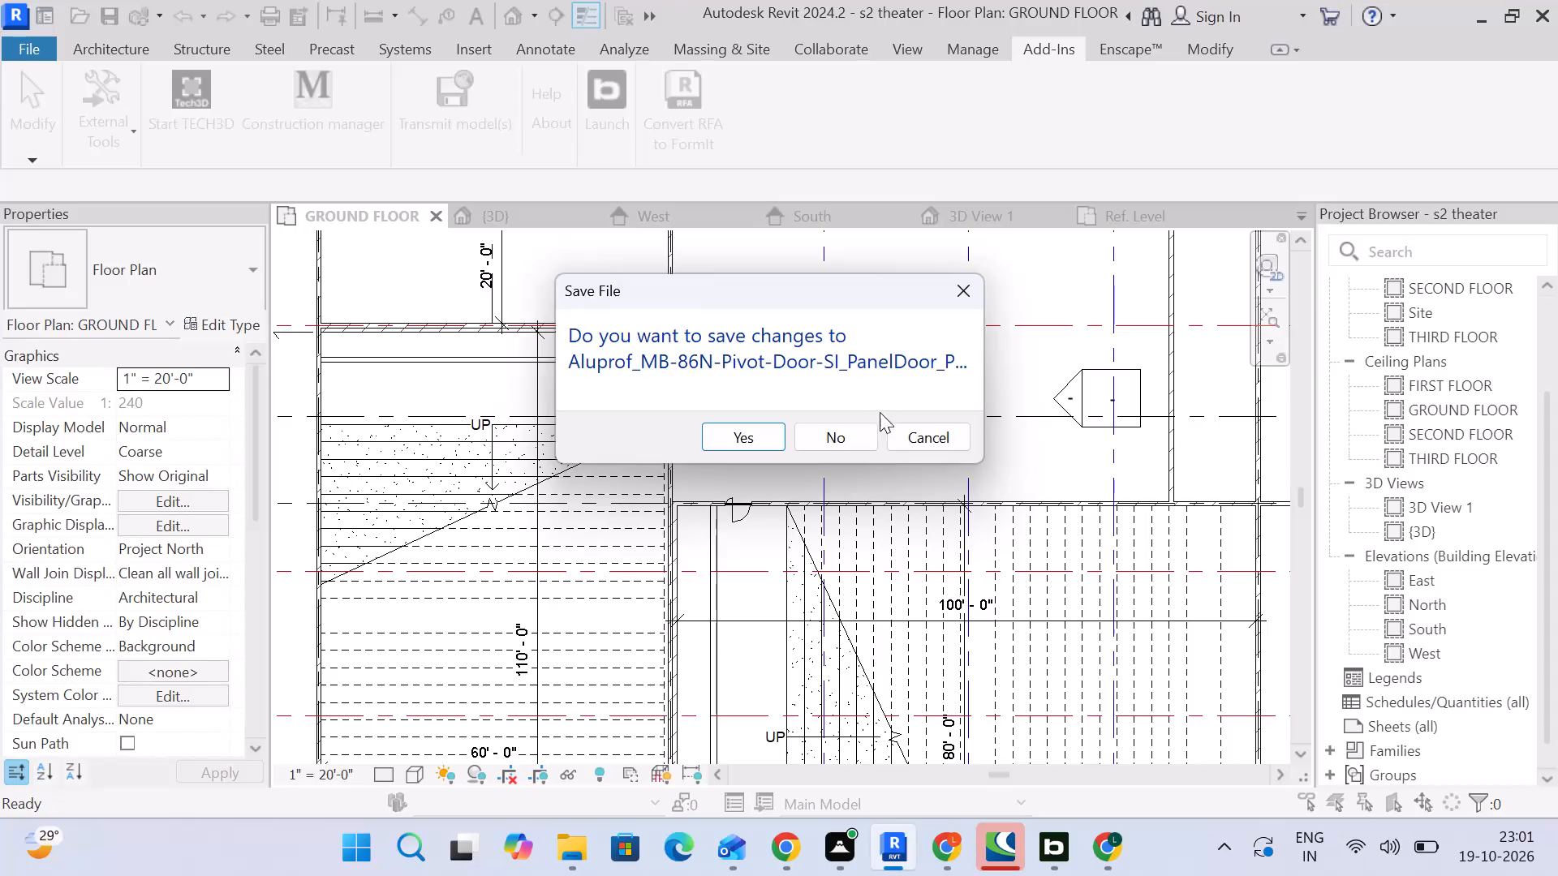
pyautogui.click(827, 432)
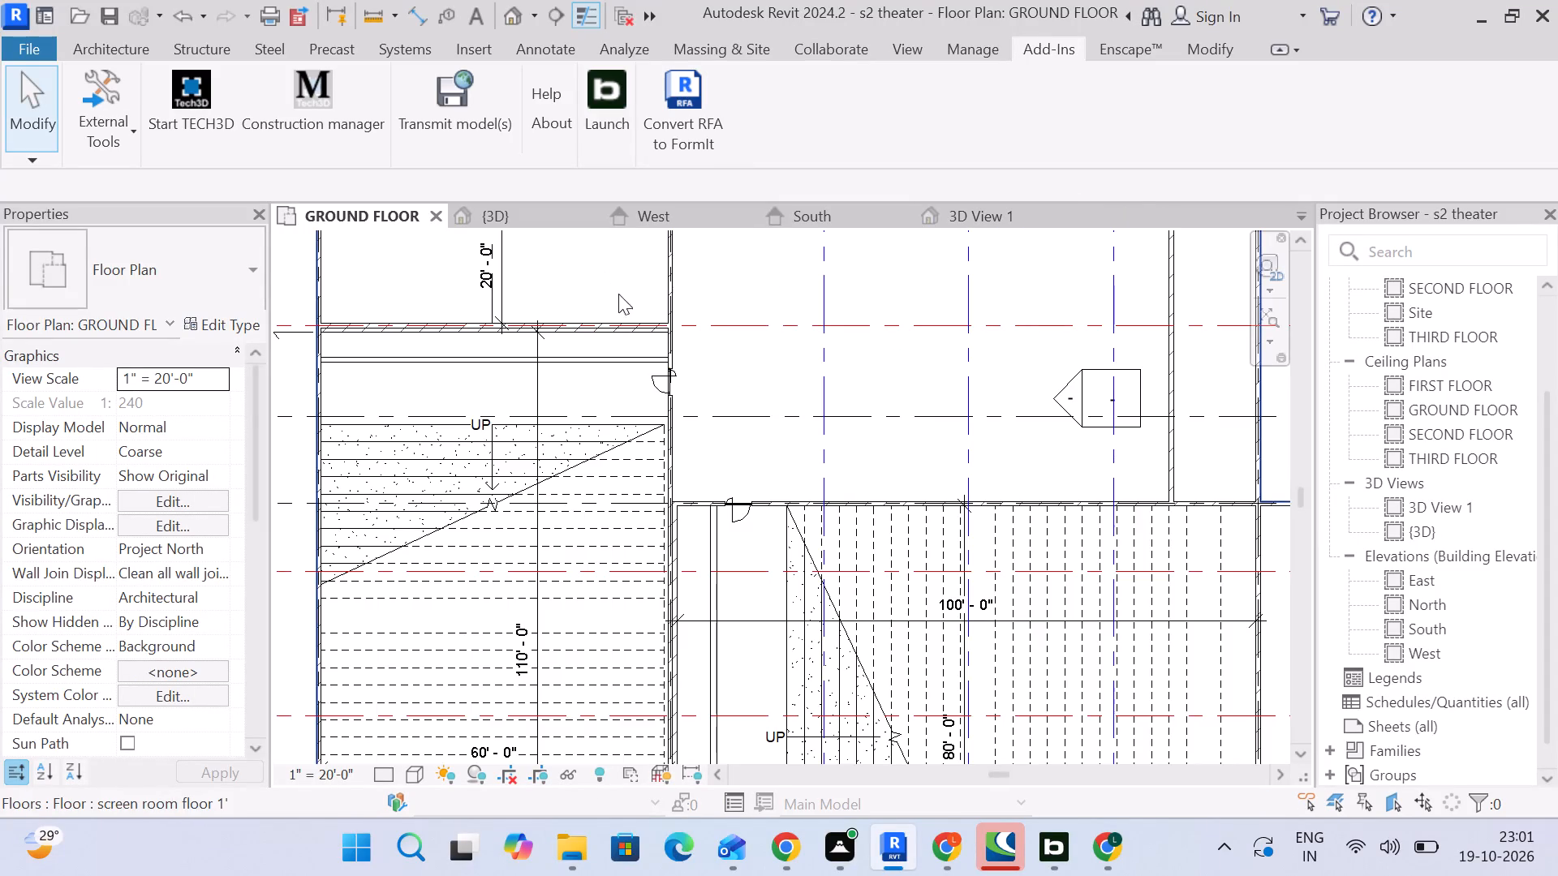
# In the {3D} view, flip the second pivot door, 11'-0" from the adjoining wall, so its main leaf swings over the screen room floor.
pyautogui.click(736, 530)
pyautogui.scroll(3, 761, 474)
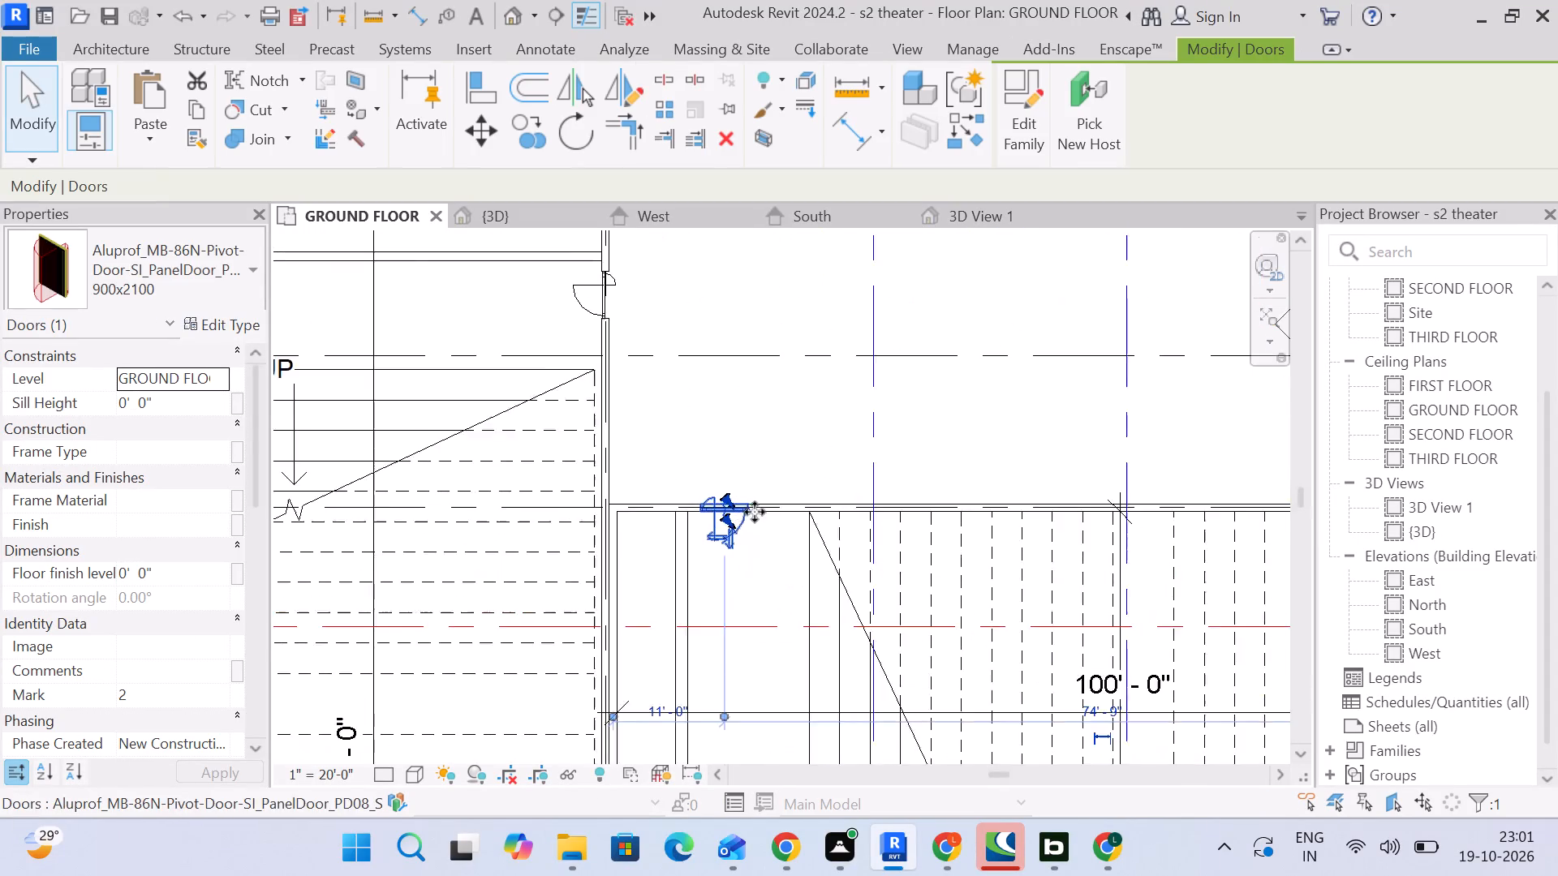
pyautogui.scroll(6, 755, 512)
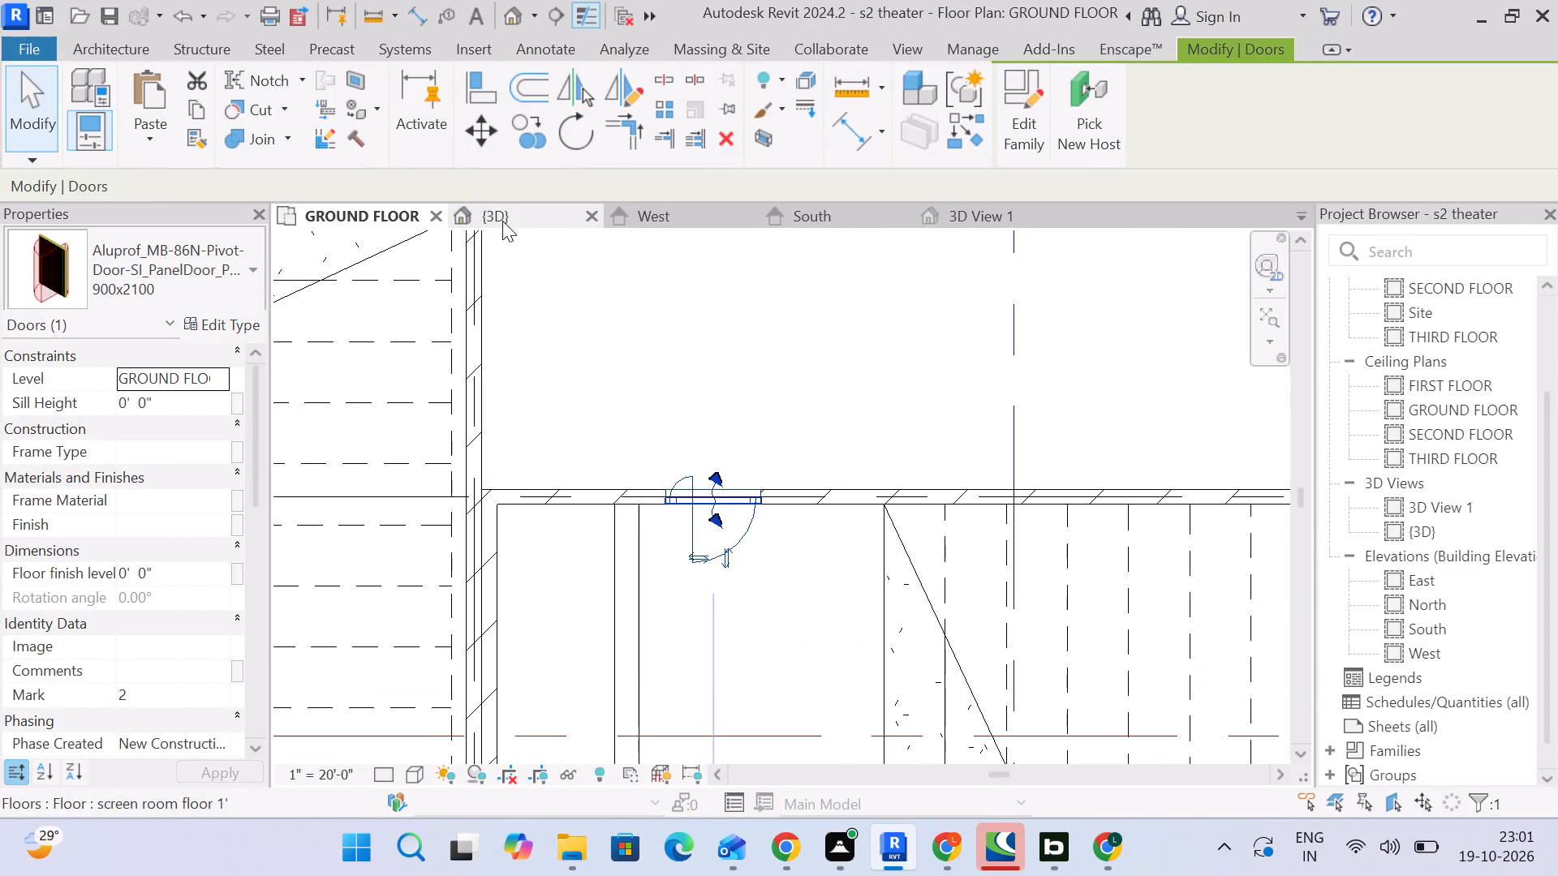
pyautogui.click(502, 221)
pyautogui.scroll(5, 621, 400)
pyautogui.scroll(4, 767, 347)
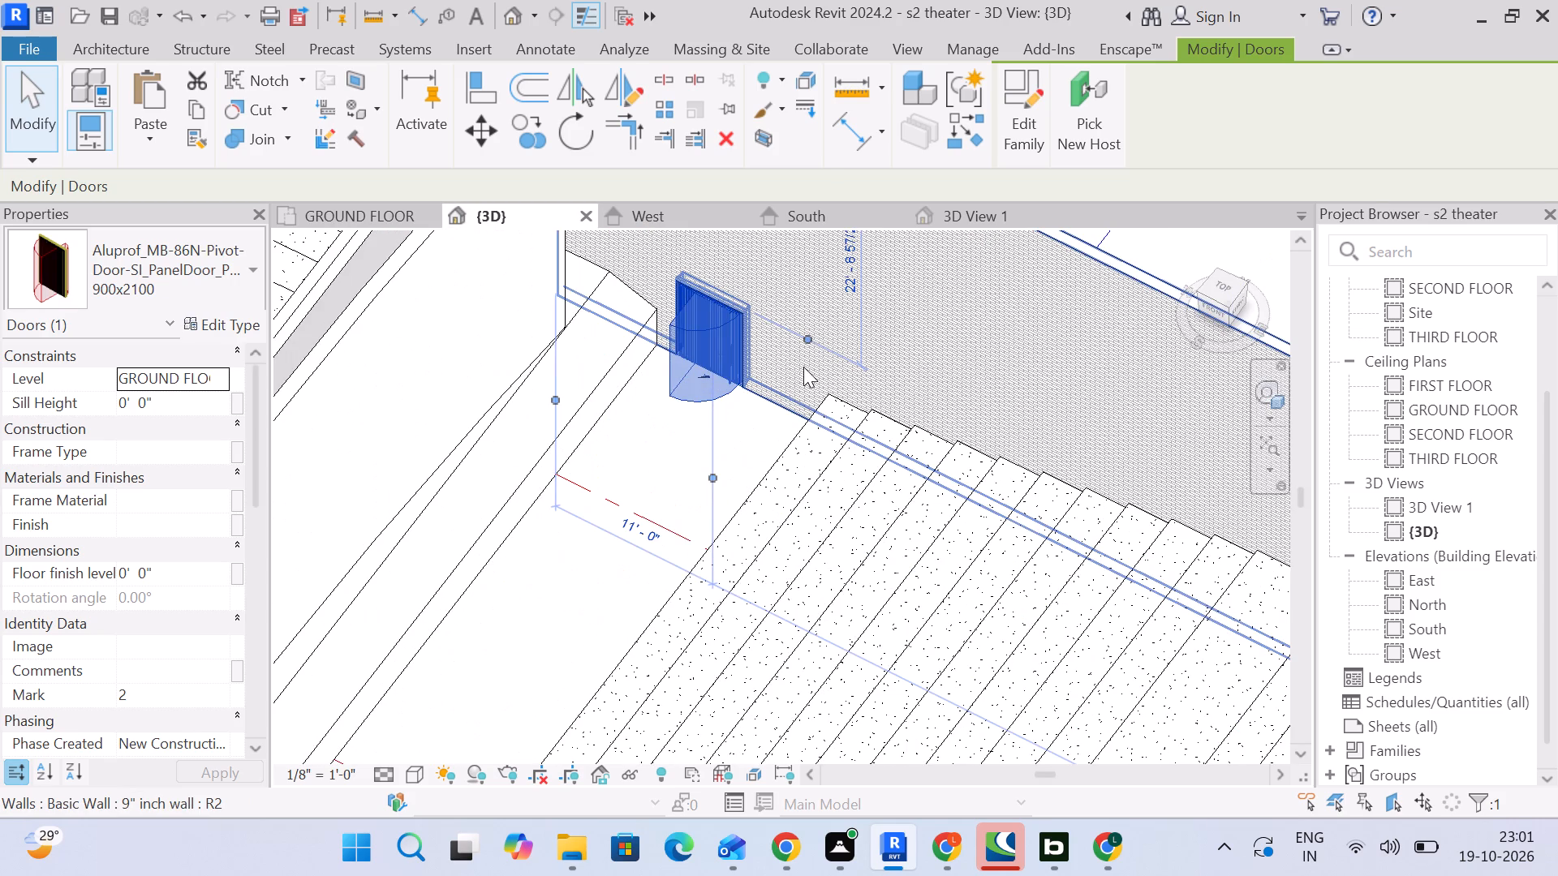
pyautogui.press('Escape')
pyautogui.scroll(-3, 916, 378)
pyautogui.keyDown('shift'); pyautogui.moveTo(942, 365); pyautogui.dragTo(766, 389, button='middle'); pyautogui.keyUp('shift')
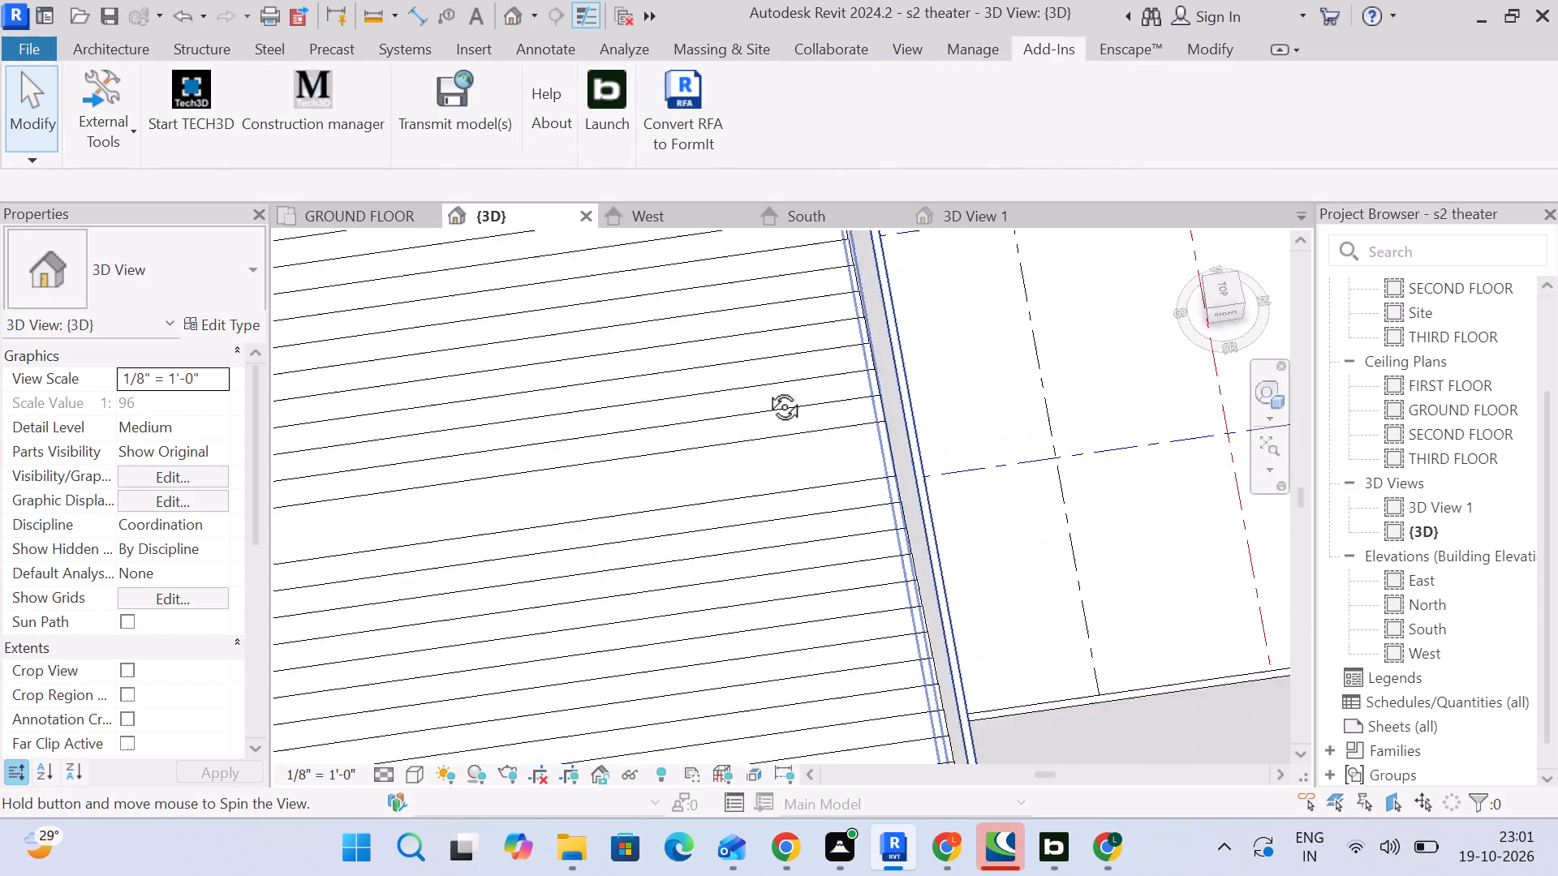
pyautogui.keyDown('shift'); pyautogui.moveTo(766, 389); pyautogui.dragTo(704, 304, button='middle'); pyautogui.keyUp('shift')
pyautogui.keyDown('shift'); pyautogui.scroll(1, 704, 306); pyautogui.keyUp('shift')
pyautogui.moveTo(926, 311); pyautogui.dragTo(677, 749, button='middle')
pyautogui.scroll(4, 764, 556)
pyautogui.scroll(4, 667, 546)
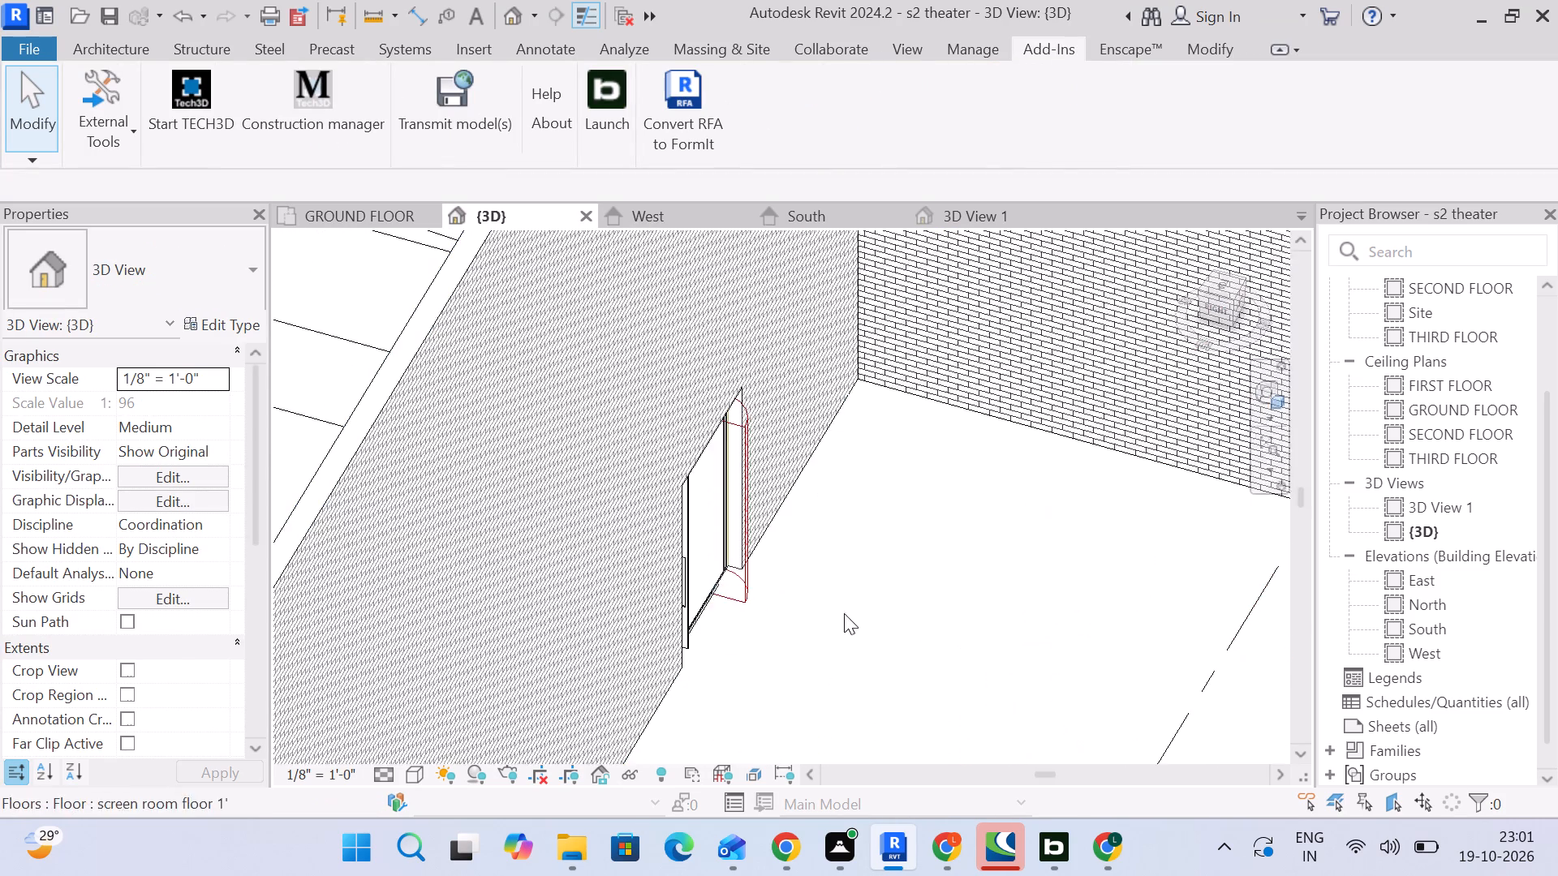
pyautogui.keyDown('shift'); pyautogui.moveTo(844, 613); pyautogui.dragTo(767, 539, button='middle'); pyautogui.keyUp('shift')
pyautogui.keyDown('shift'); pyautogui.scroll(1, 767, 539); pyautogui.keyUp('shift')
pyautogui.scroll(-4, 830, 632)
pyautogui.moveTo(998, 648); pyautogui.dragTo(674, 358, button='middle')
pyautogui.scroll(5, 715, 424)
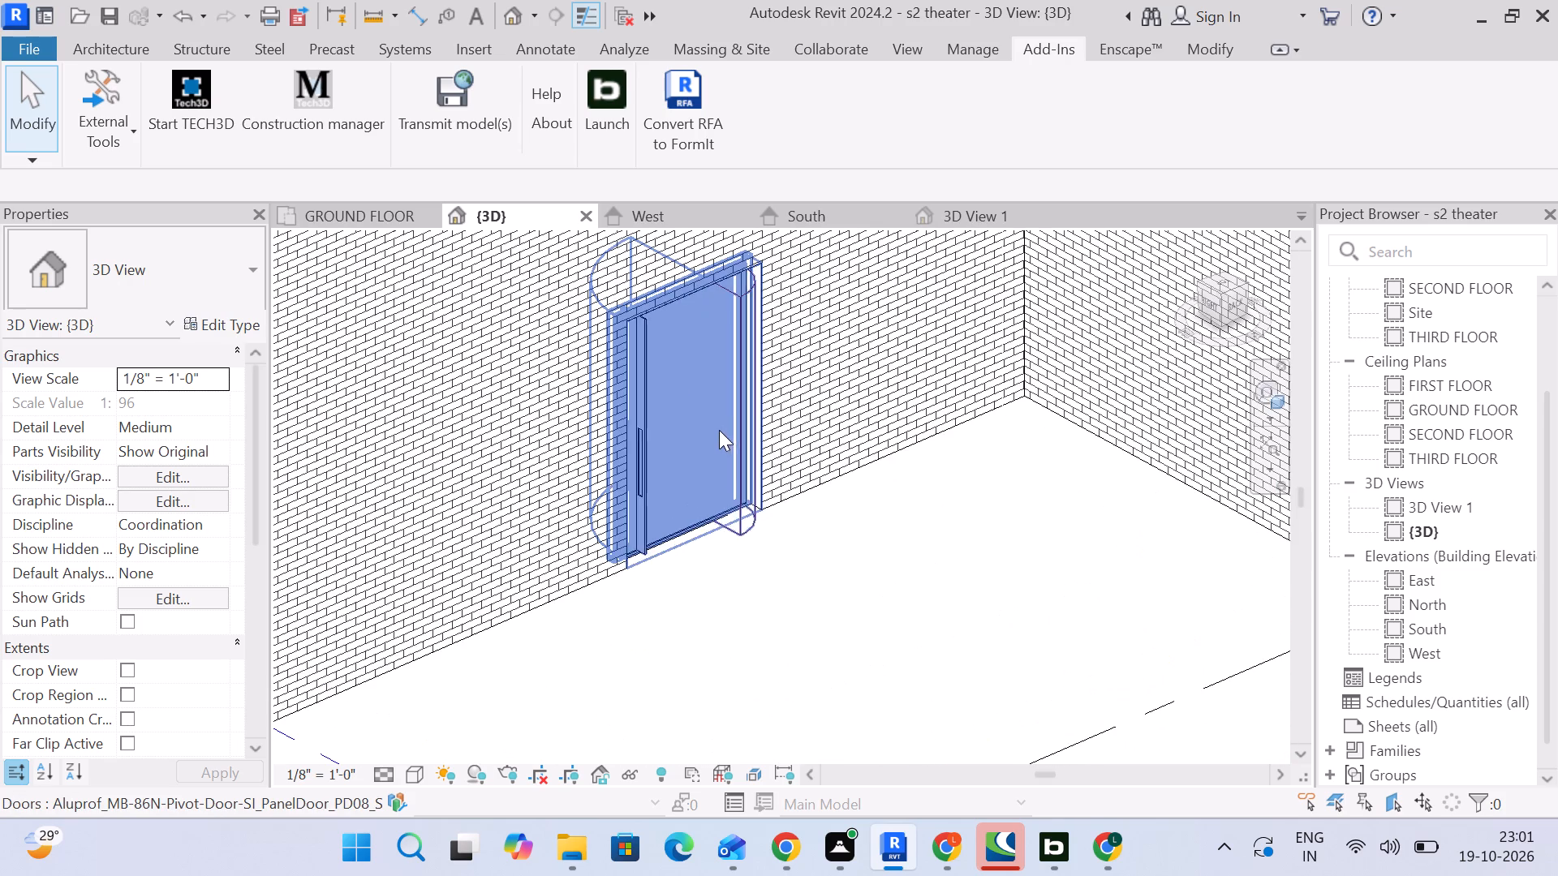
pyautogui.click(719, 430)
pyautogui.press('space')
pyautogui.click(992, 537)
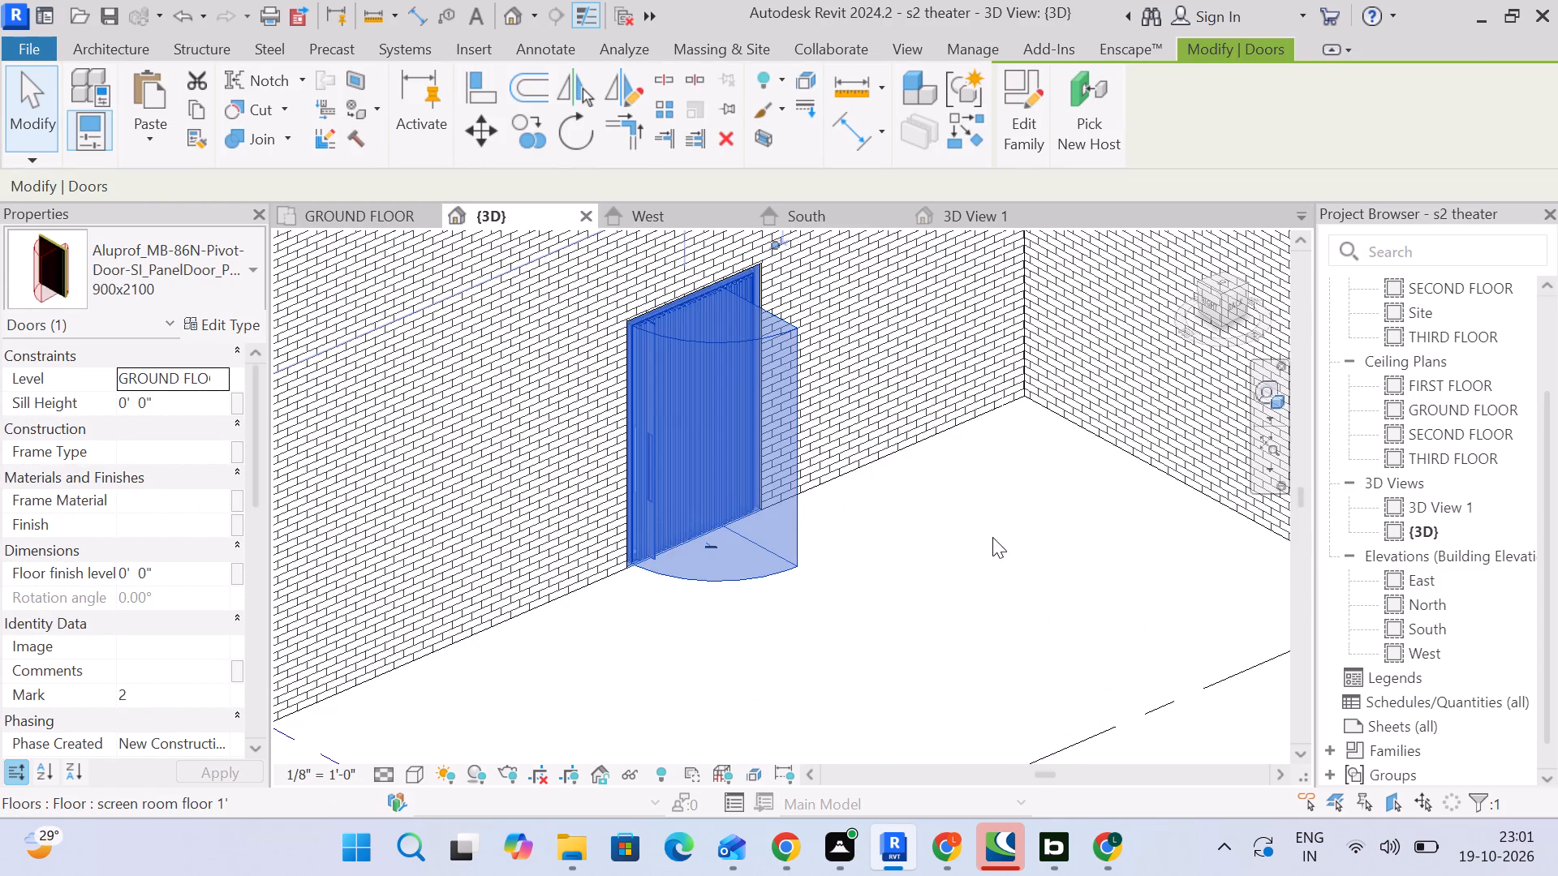
# Flip the first pivot door in the adjoining wall so its main leaf also swings over the screen room floor.
pyautogui.scroll(-3, 1000, 537)
pyautogui.moveTo(1031, 542); pyautogui.dragTo(686, 503, button='middle')
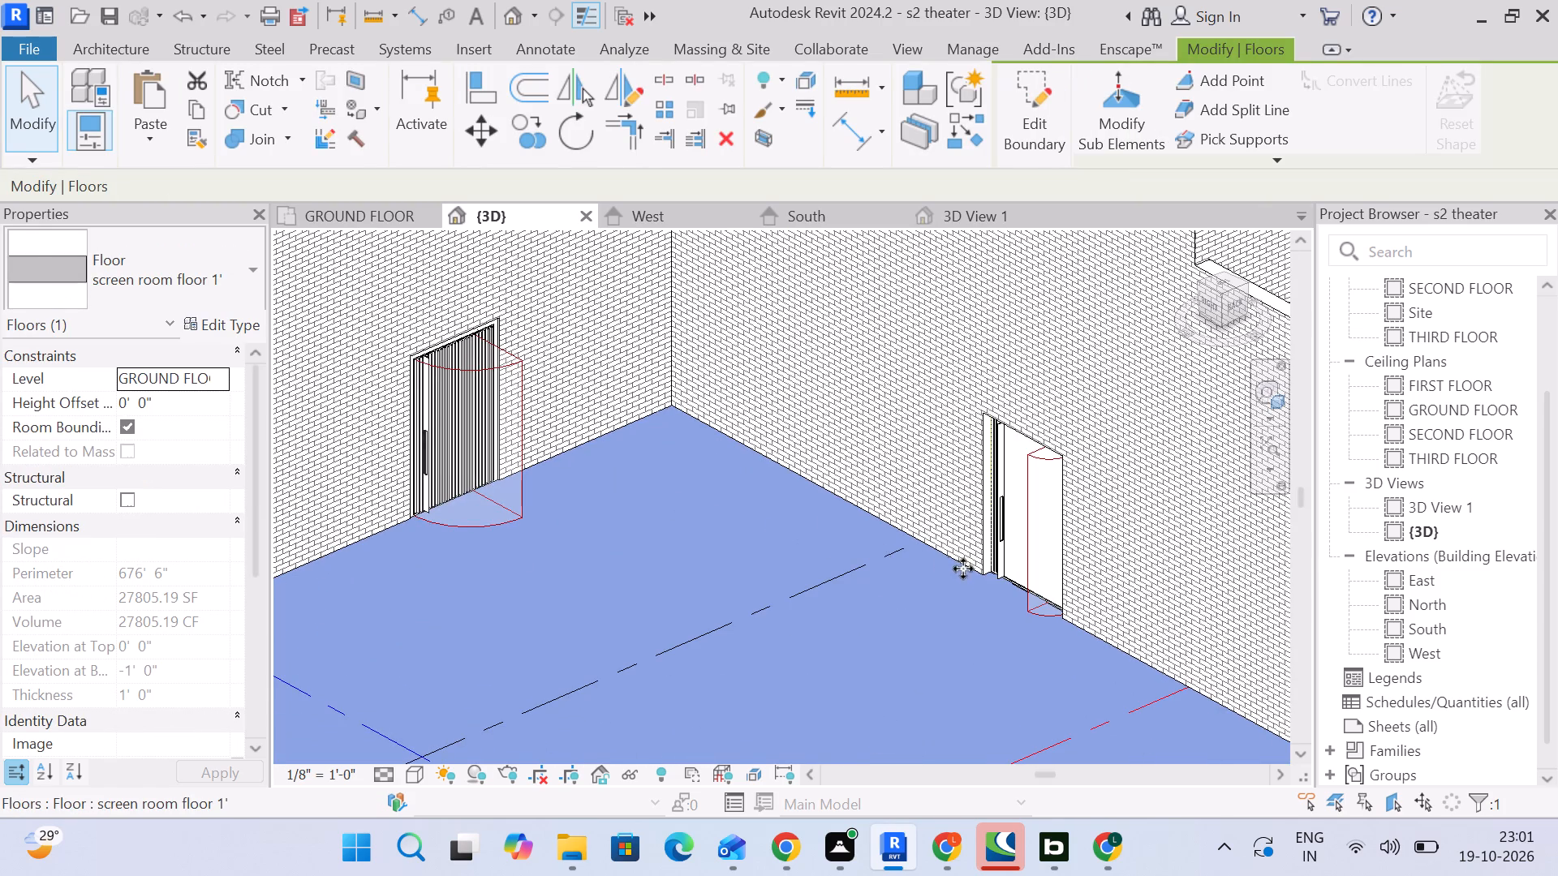
pyautogui.press('Escape')
pyautogui.click(1009, 508)
pyautogui.click(1031, 515)
pyautogui.press('space')
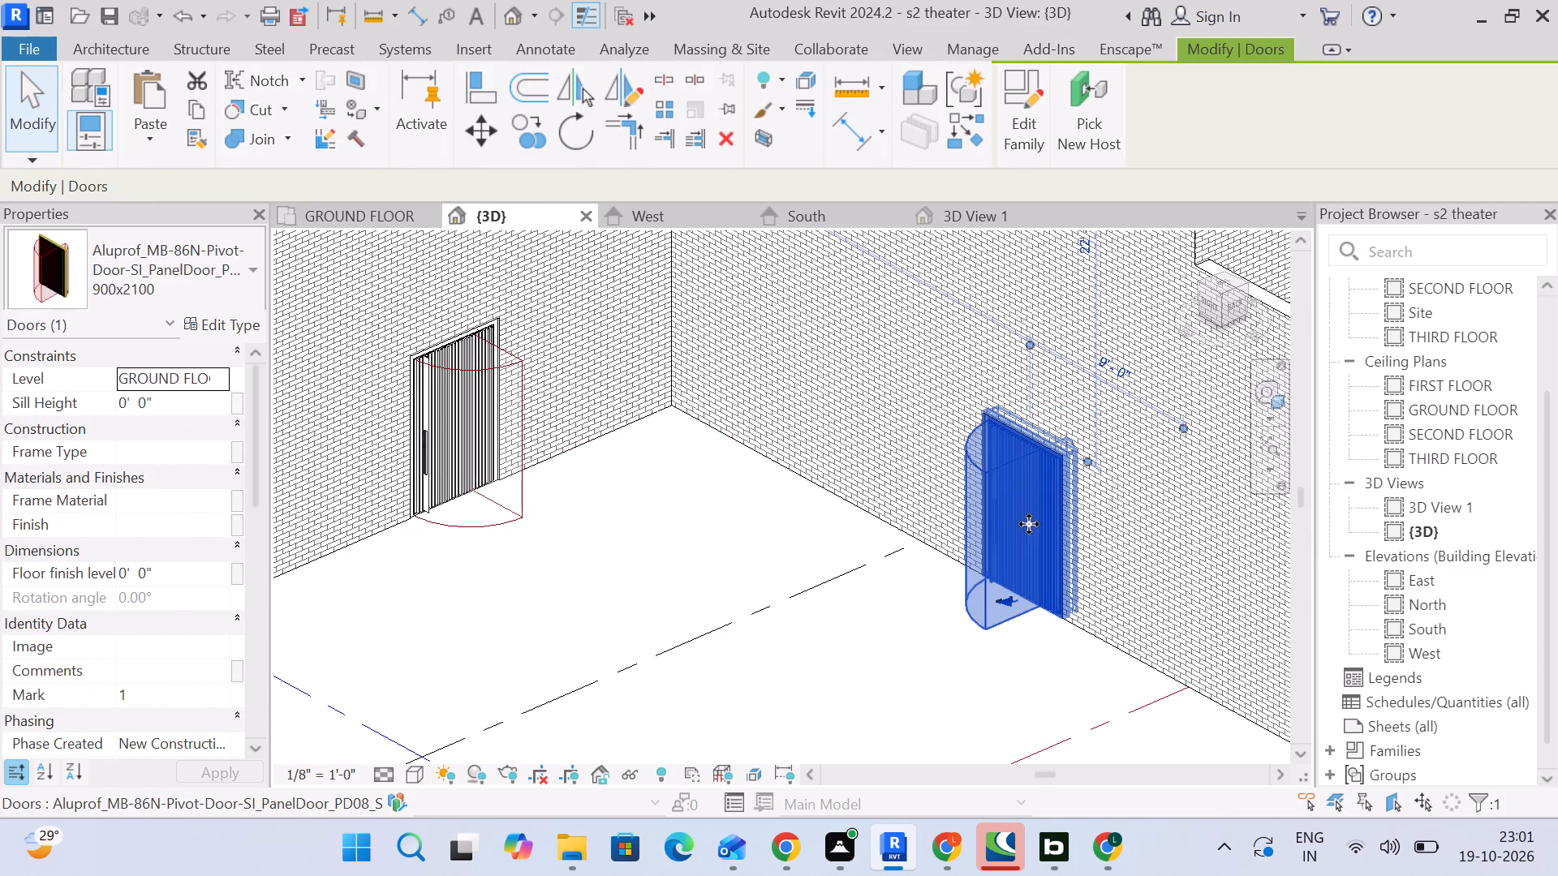
pyautogui.click(757, 556)
pyautogui.press('Escape')
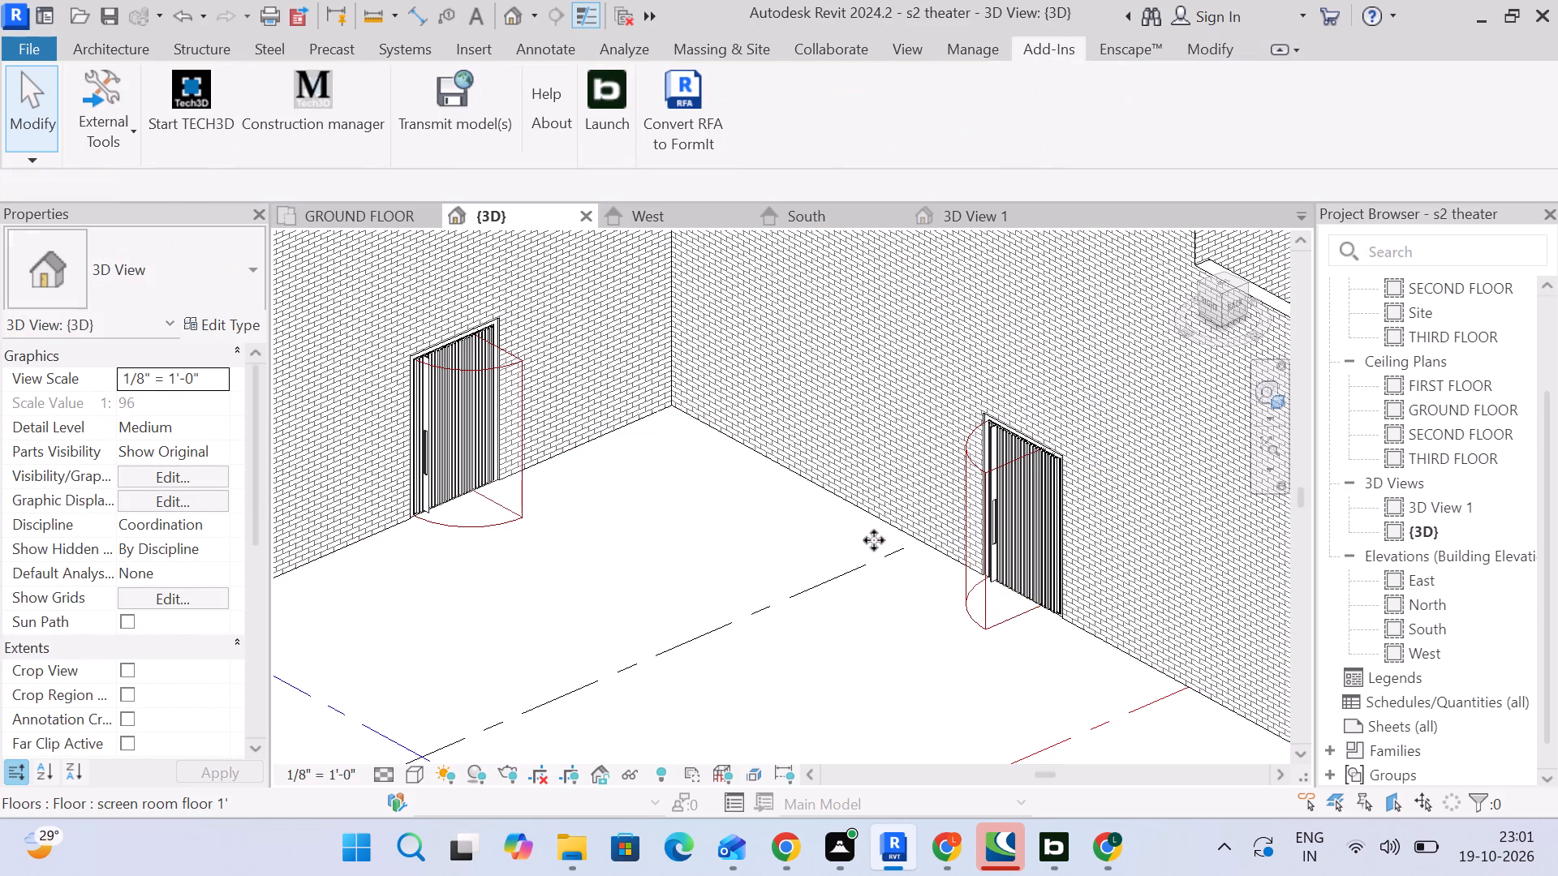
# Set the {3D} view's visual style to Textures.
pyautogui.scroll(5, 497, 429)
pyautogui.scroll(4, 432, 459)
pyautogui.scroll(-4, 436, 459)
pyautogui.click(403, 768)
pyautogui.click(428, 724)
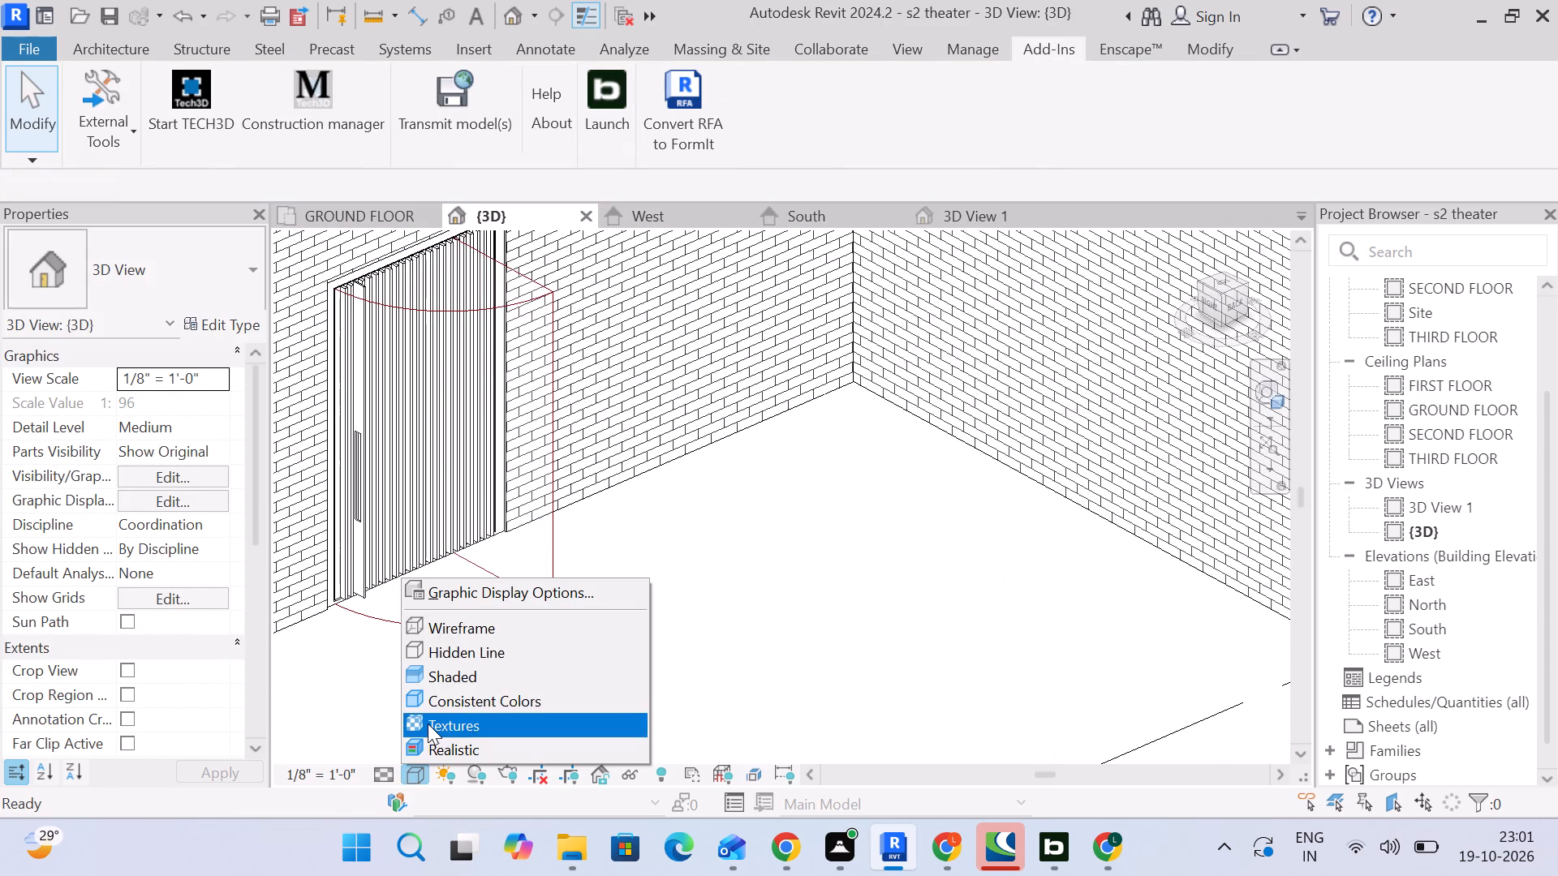
# Examine the second pivot door's textured appearance up close from both sides of its brick wall.
pyautogui.scroll(-2, 767, 602)
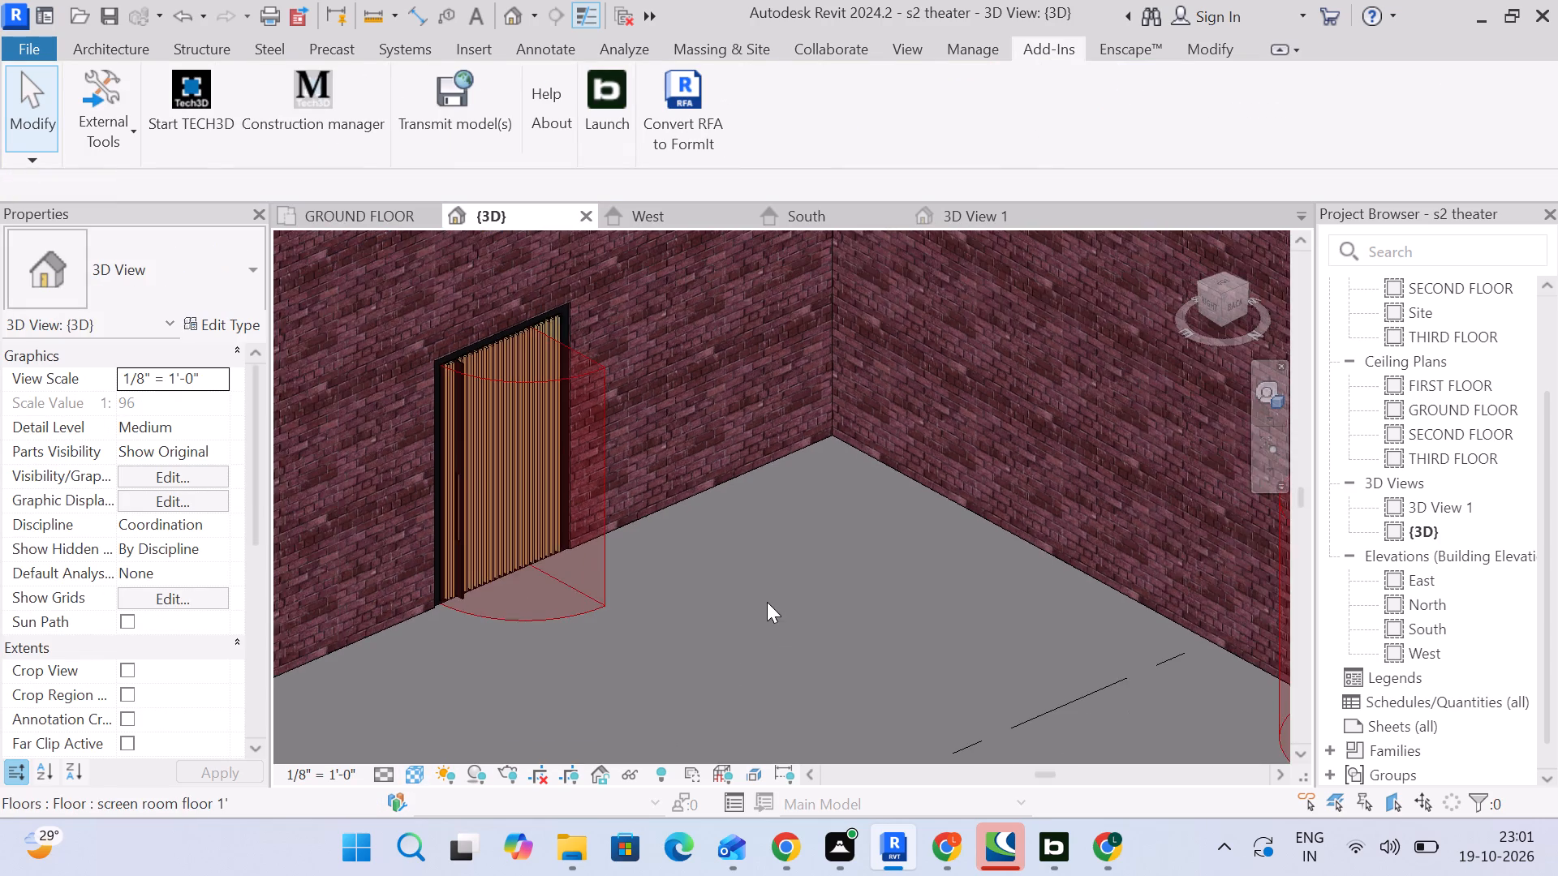
pyautogui.keyDown('shift'); pyautogui.moveTo(768, 597); pyautogui.dragTo(697, 497, button='middle'); pyautogui.keyUp('shift')
pyautogui.scroll(1, 719, 527)
pyautogui.scroll(-3, 777, 594)
pyautogui.moveTo(829, 620); pyautogui.dragTo(626, 273, button='middle')
pyautogui.scroll(5, 758, 525)
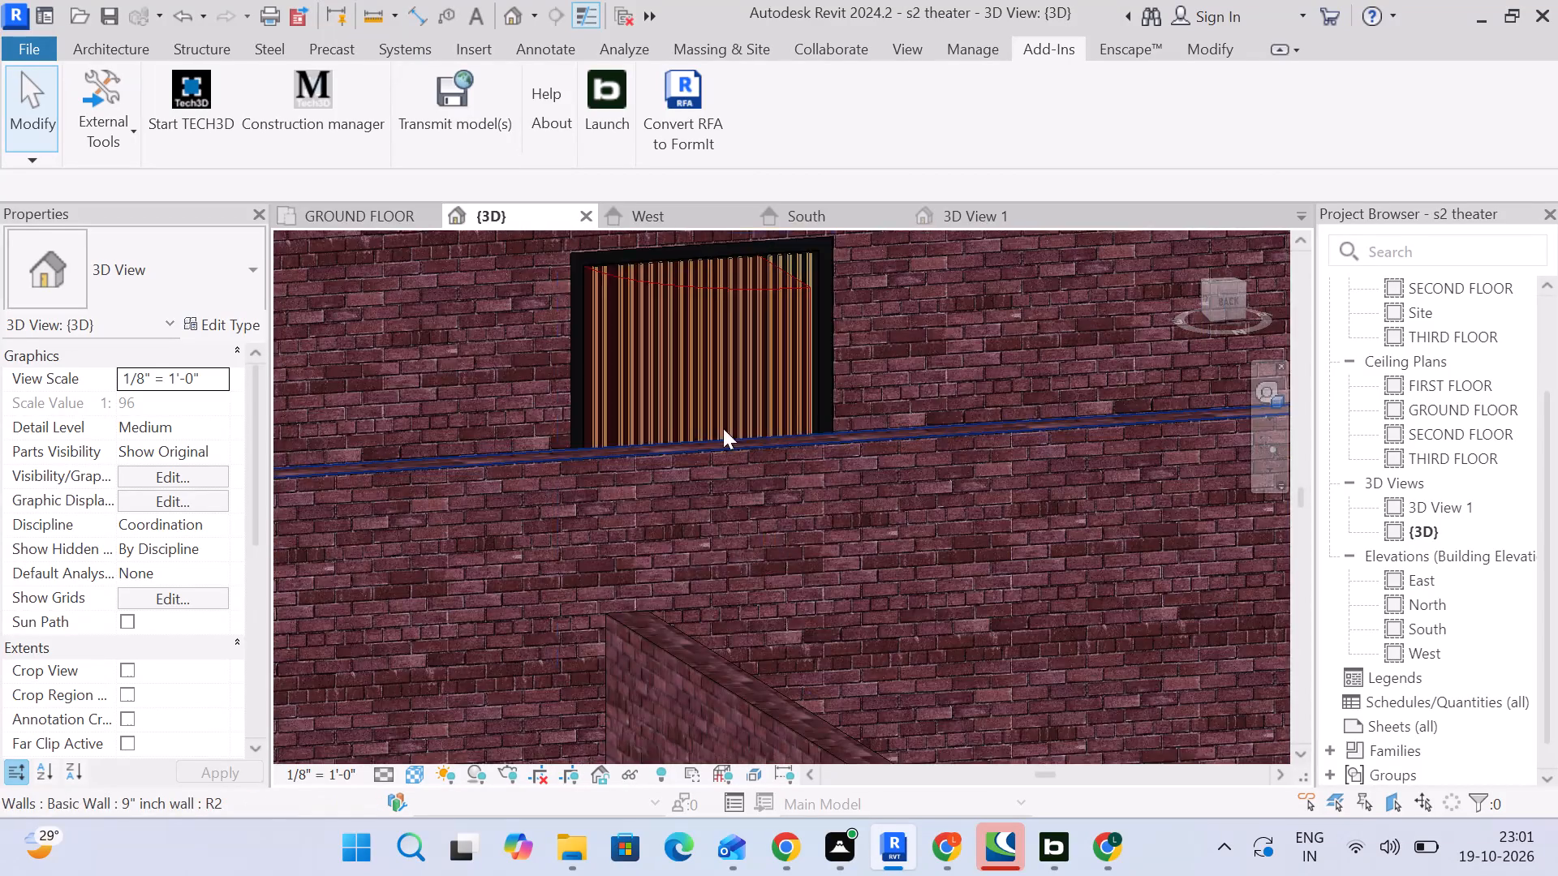
pyautogui.scroll(4, 723, 428)
pyautogui.moveTo(743, 411); pyautogui.dragTo(818, 464, button='middle')
pyautogui.scroll(-5, 828, 461)
pyautogui.moveTo(575, 449); pyautogui.dragTo(943, 659, button='middle')
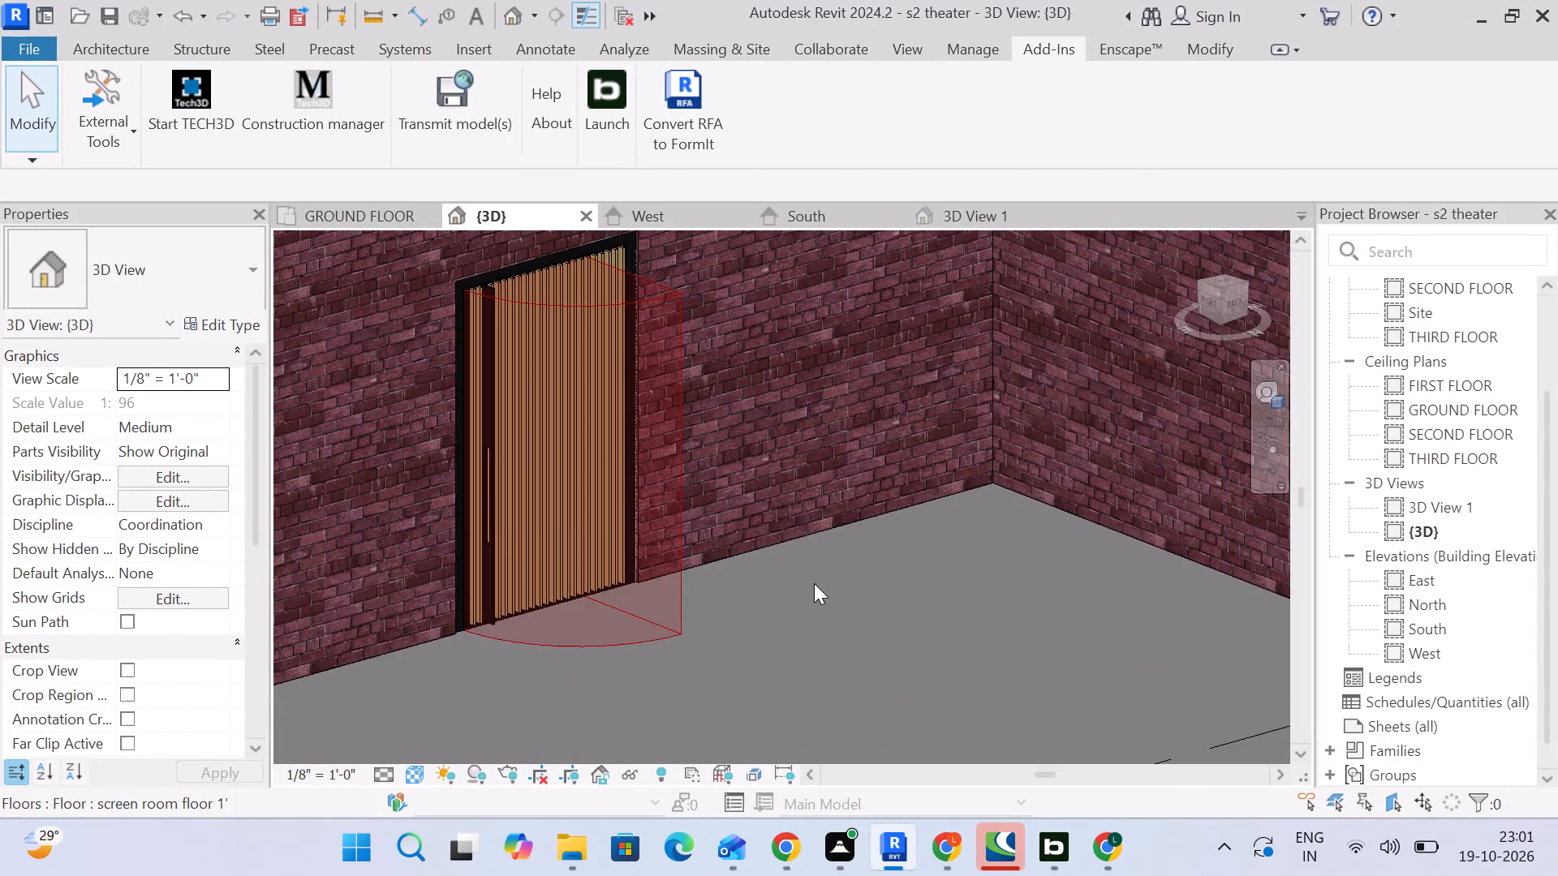
pyautogui.scroll(4, 734, 548)
pyautogui.scroll(-3, 717, 590)
pyautogui.moveTo(717, 590); pyautogui.dragTo(867, 550, button='middle')
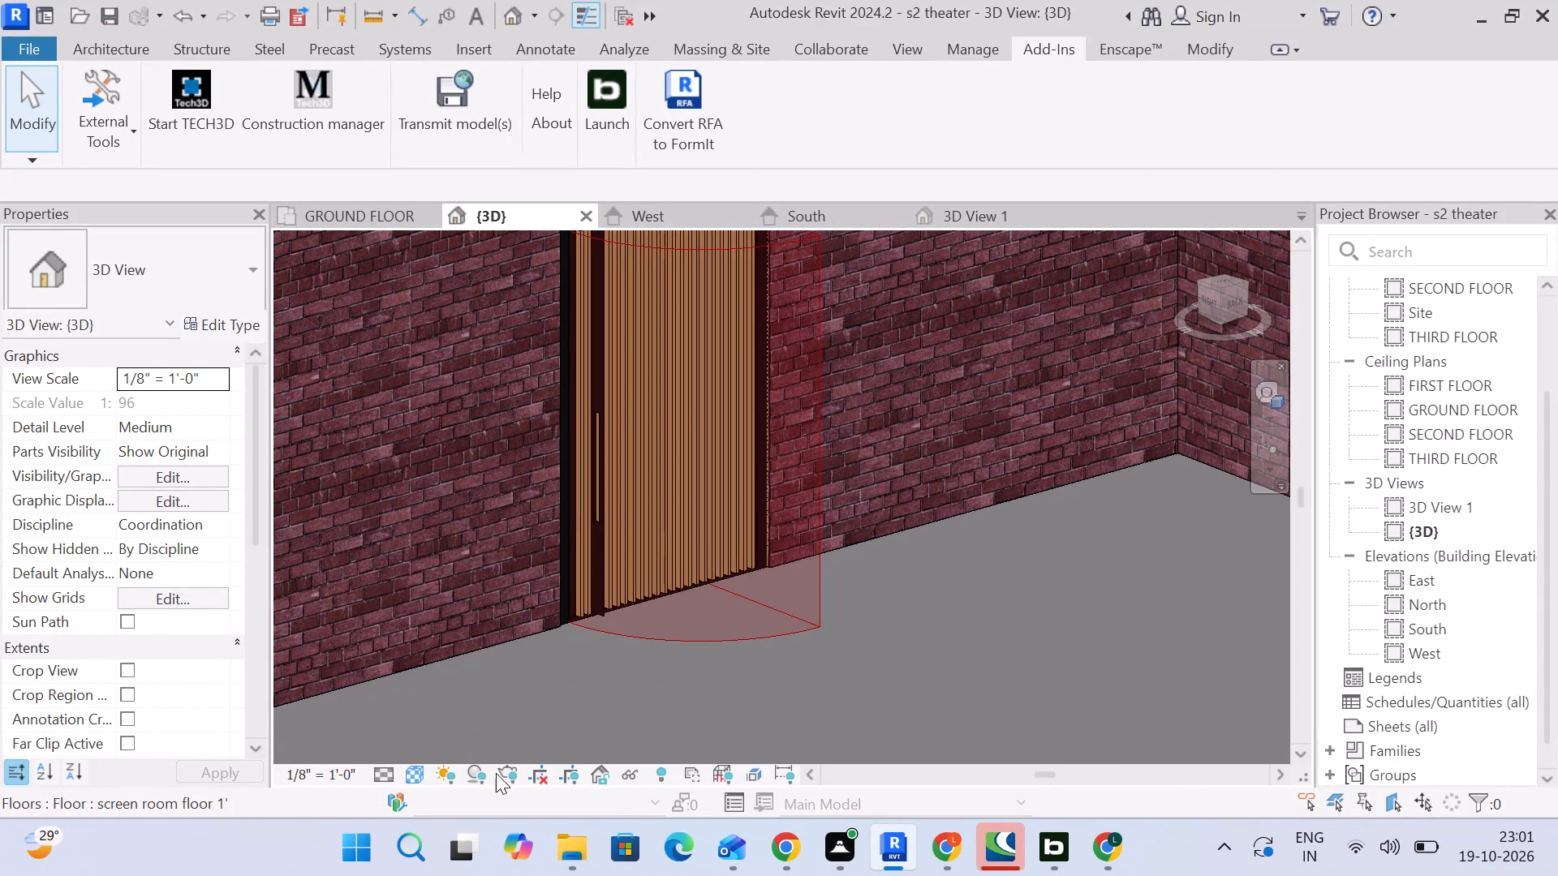
# Set the {3D} view's visual style to Realistic.
pyautogui.click(420, 774)
pyautogui.click(430, 741)
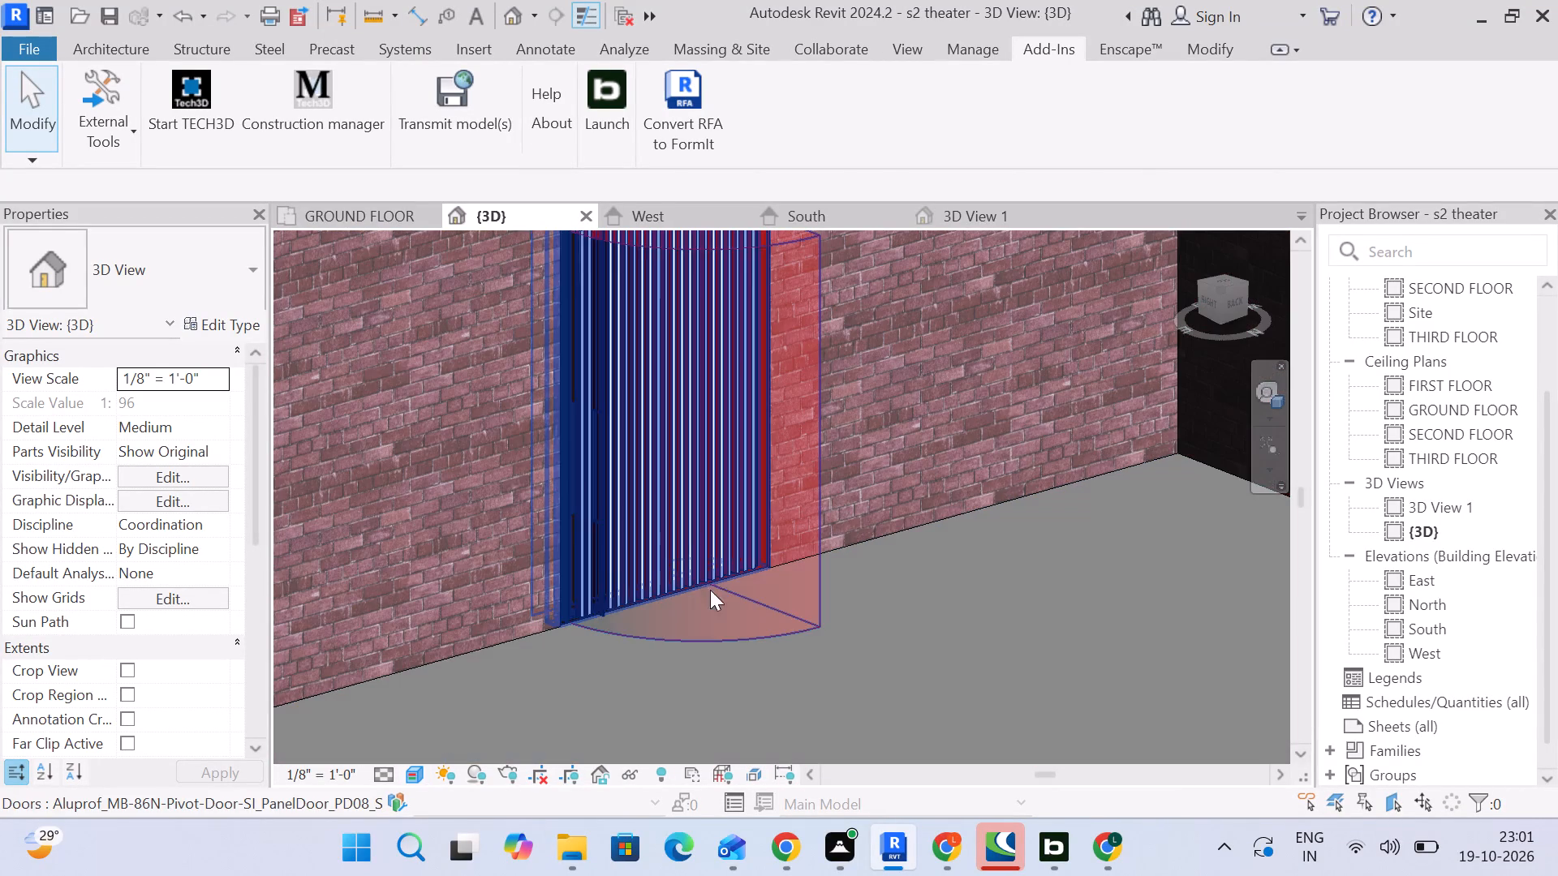
# Examine the pivot doors and surrounding walls in the realistic view from several angles, returning to the second door.
pyautogui.click(992, 667)
pyautogui.scroll(-5, 779, 572)
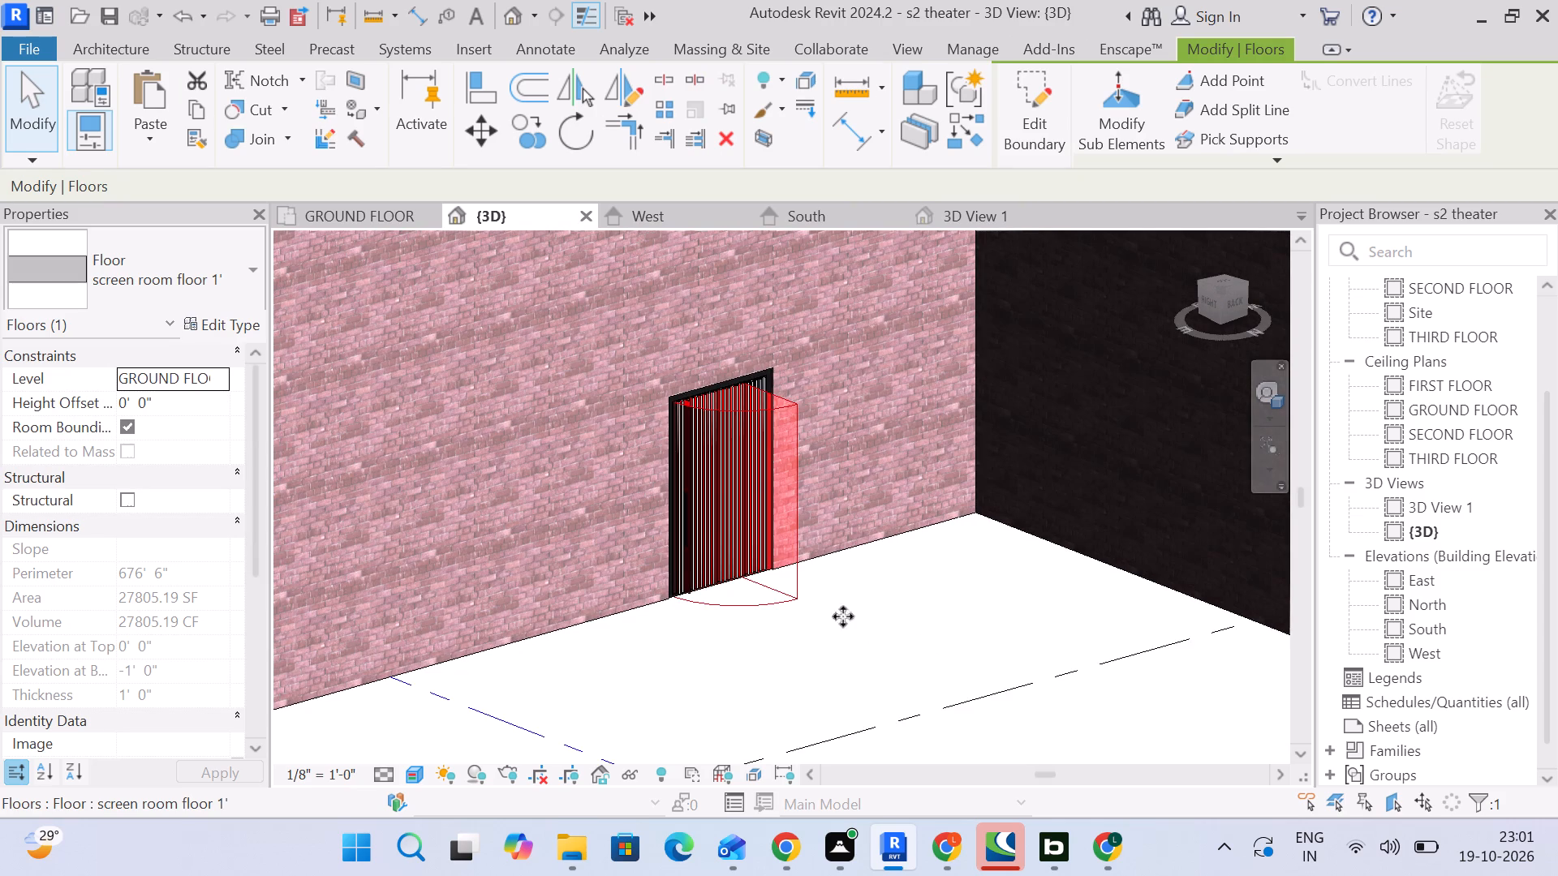
pyautogui.scroll(4, 802, 510)
pyautogui.scroll(-3, 895, 578)
pyautogui.moveTo(976, 604); pyautogui.dragTo(910, 547, button='middle')
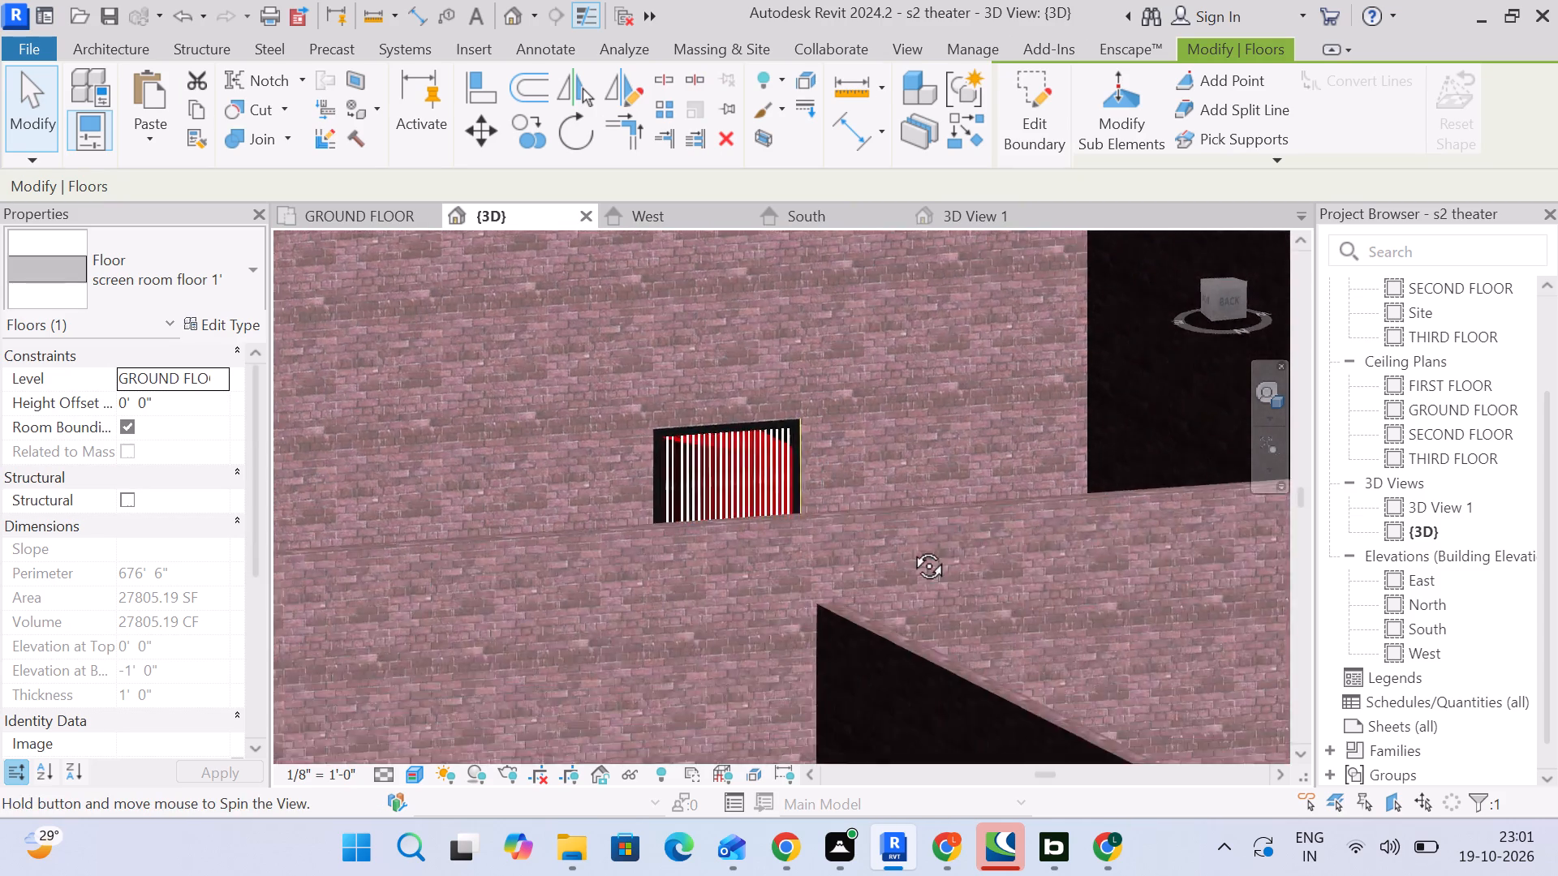
pyautogui.moveTo(910, 547); pyautogui.dragTo(710, 668, button='middle')
pyautogui.keyDown('shift'); pyautogui.scroll(1, 756, 651); pyautogui.keyUp('shift')
pyautogui.scroll(-5, 768, 636)
pyautogui.moveTo(820, 634); pyautogui.dragTo(914, 560, button='middle')
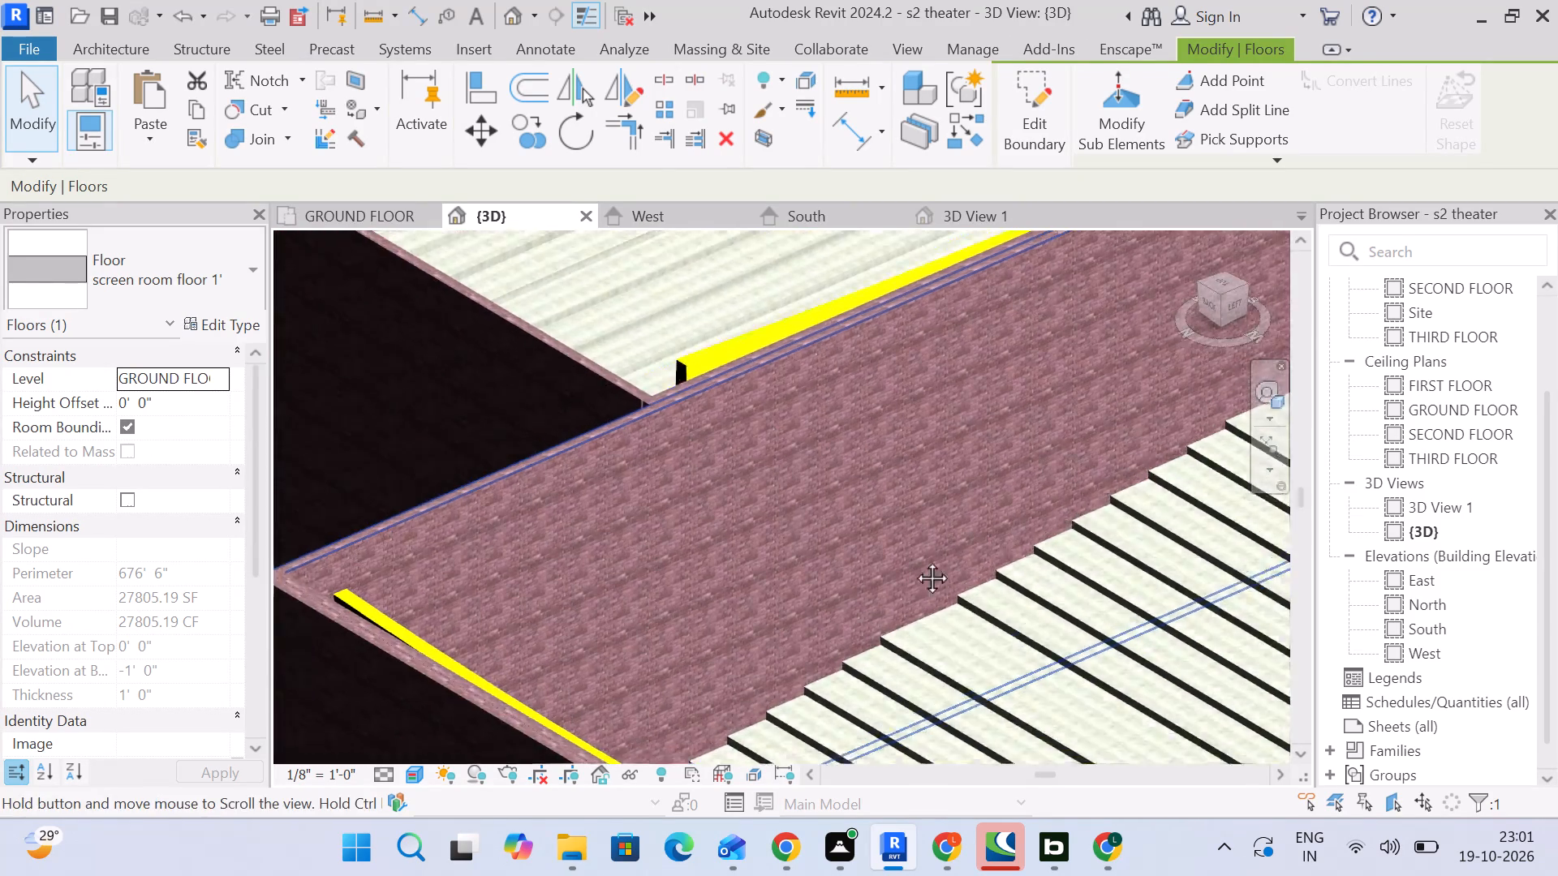
pyautogui.moveTo(914, 560); pyautogui.dragTo(1039, 482, button='middle')
pyautogui.scroll(-4, 957, 552)
pyautogui.moveTo(962, 574); pyautogui.dragTo(1132, 646, button='middle')
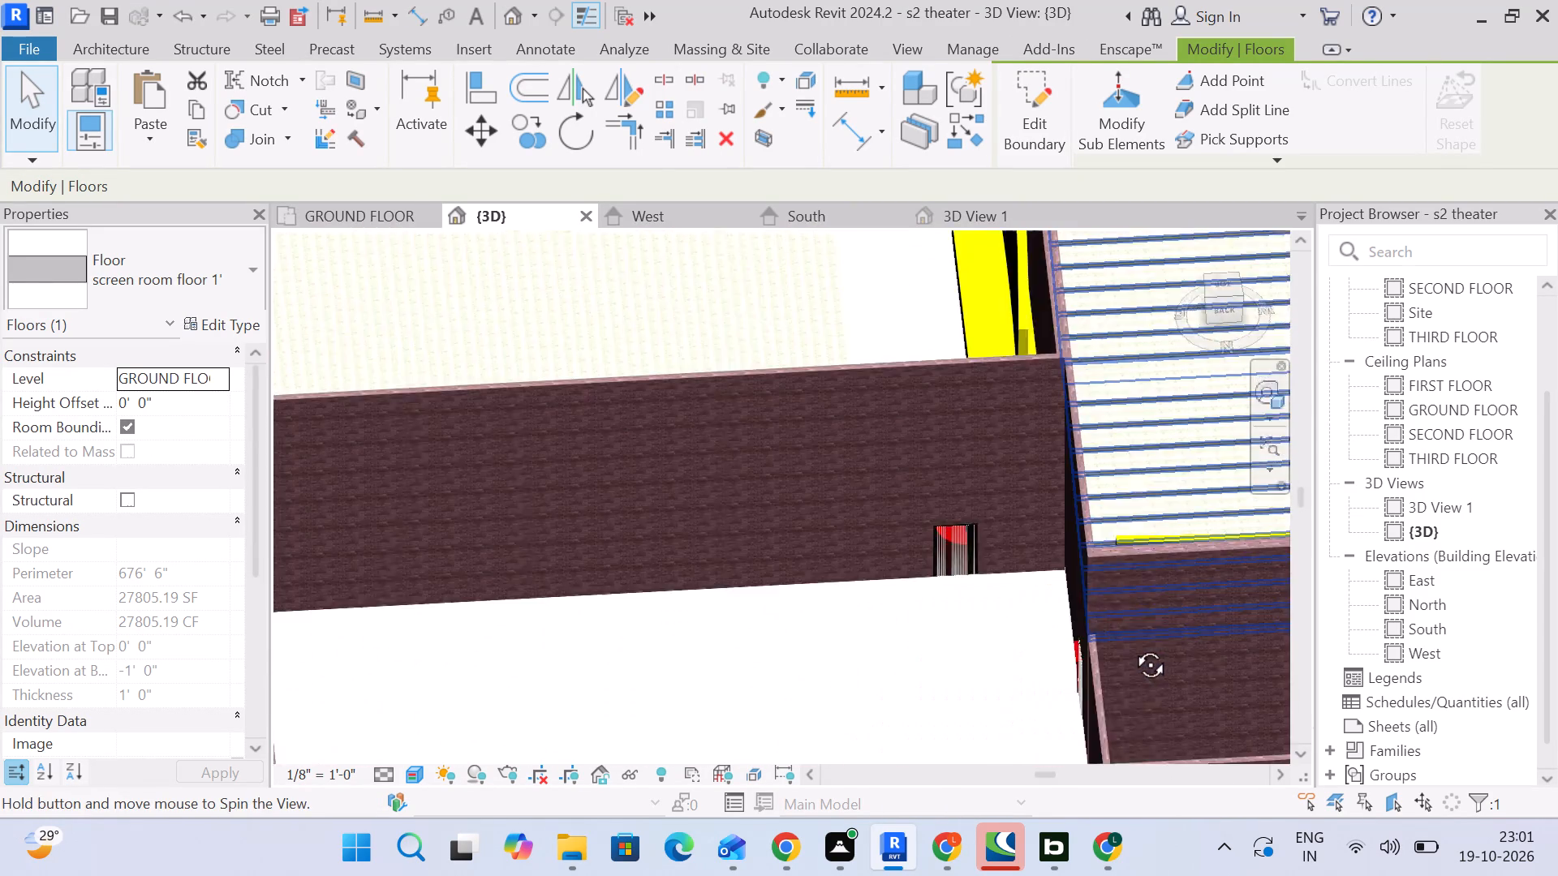
pyautogui.moveTo(1132, 646); pyautogui.dragTo(1137, 646, button='middle')
pyautogui.scroll(4, 984, 598)
pyautogui.scroll(5, 936, 523)
pyautogui.moveTo(1026, 589); pyautogui.dragTo(932, 506, button='middle')
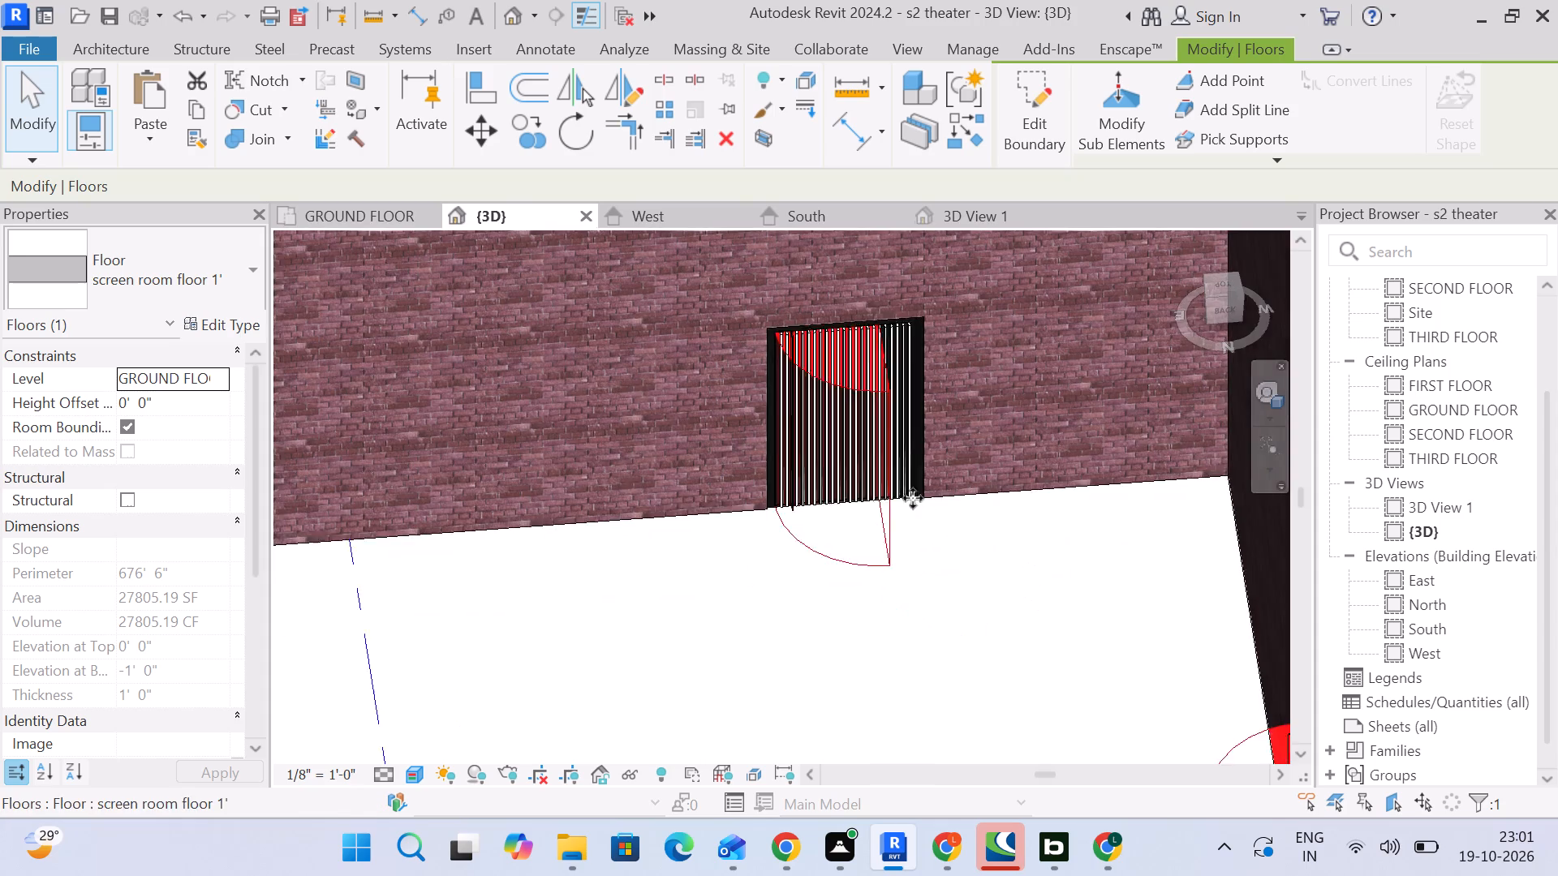
pyautogui.scroll(4, 850, 477)
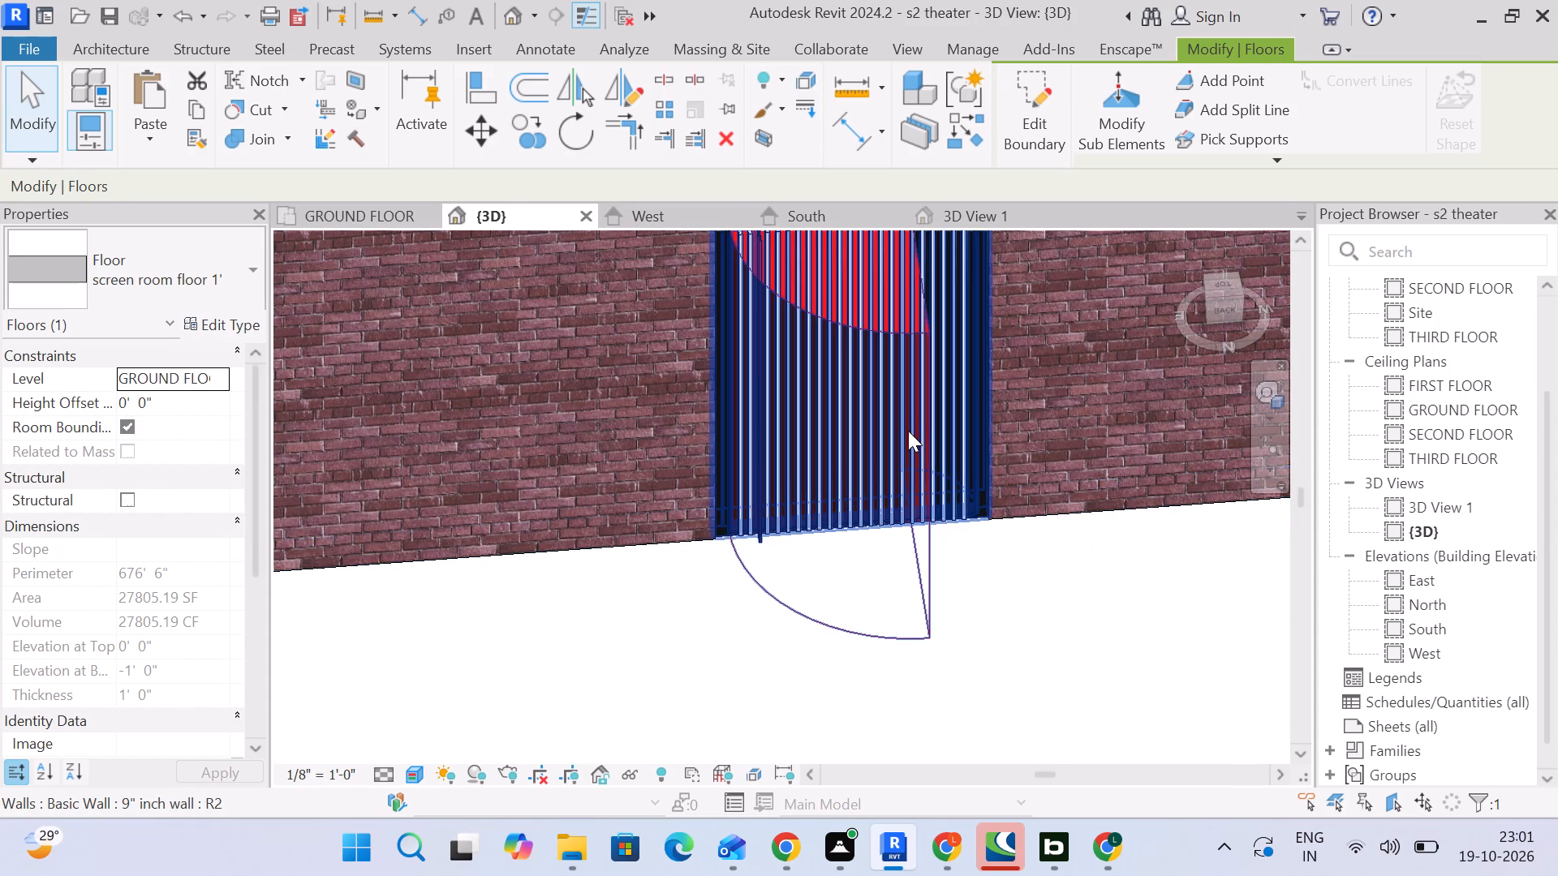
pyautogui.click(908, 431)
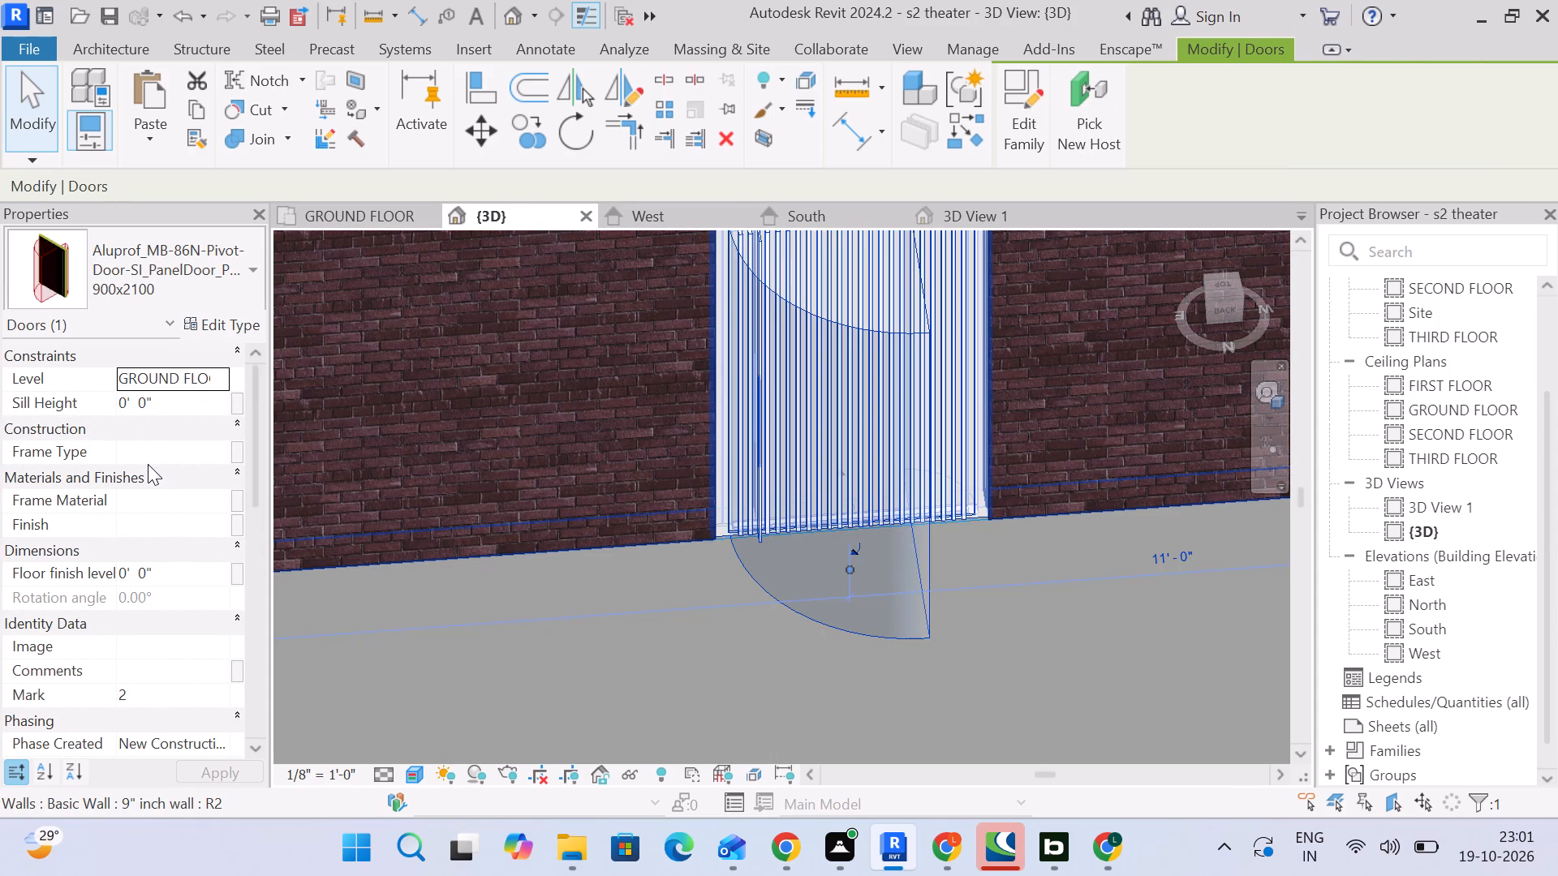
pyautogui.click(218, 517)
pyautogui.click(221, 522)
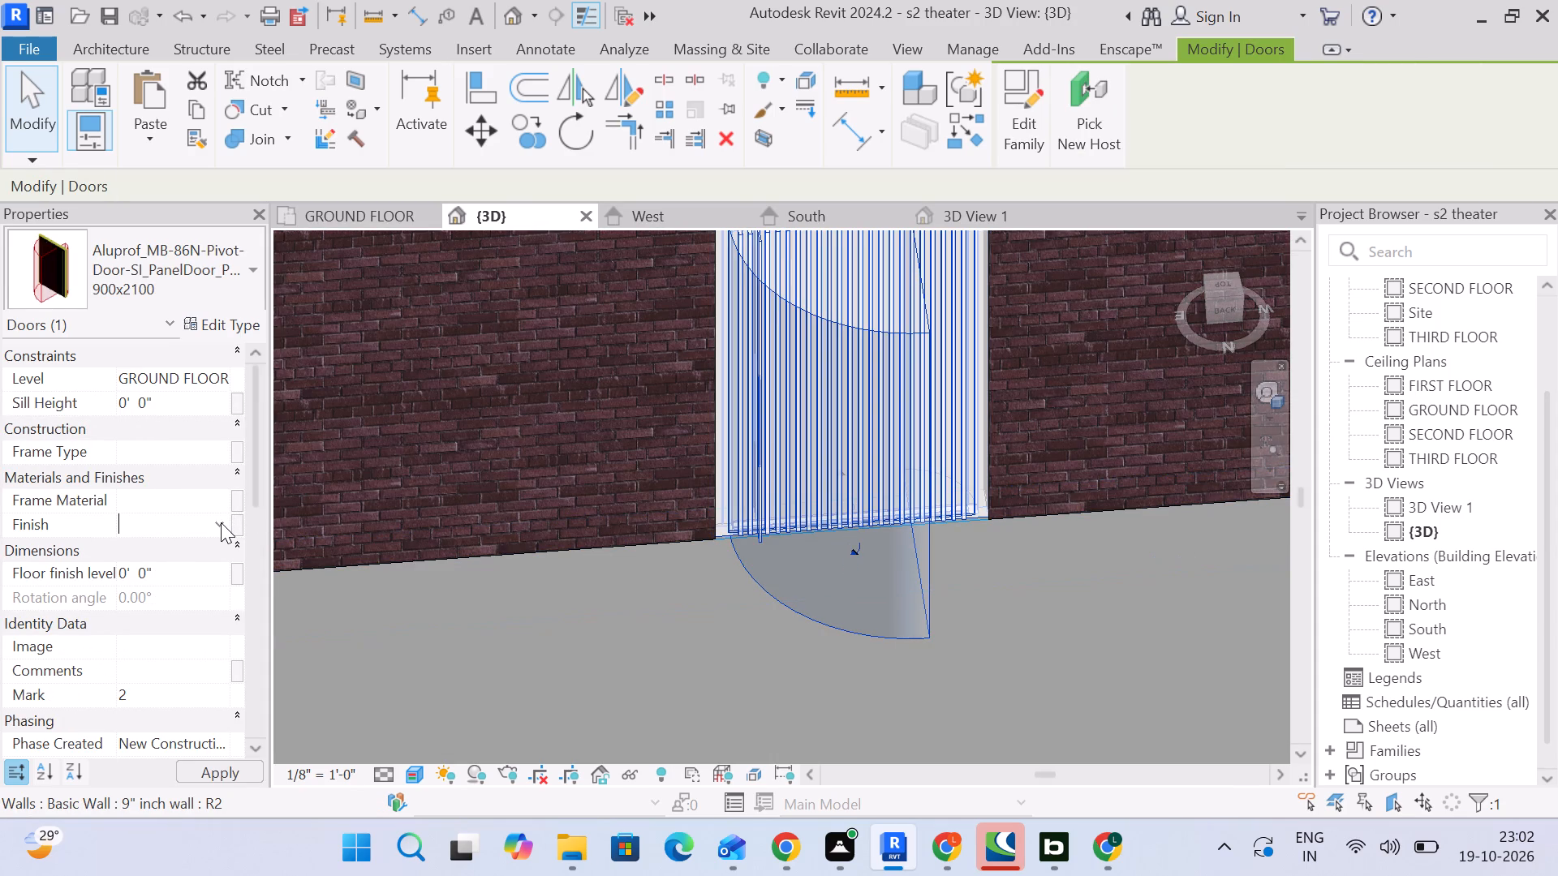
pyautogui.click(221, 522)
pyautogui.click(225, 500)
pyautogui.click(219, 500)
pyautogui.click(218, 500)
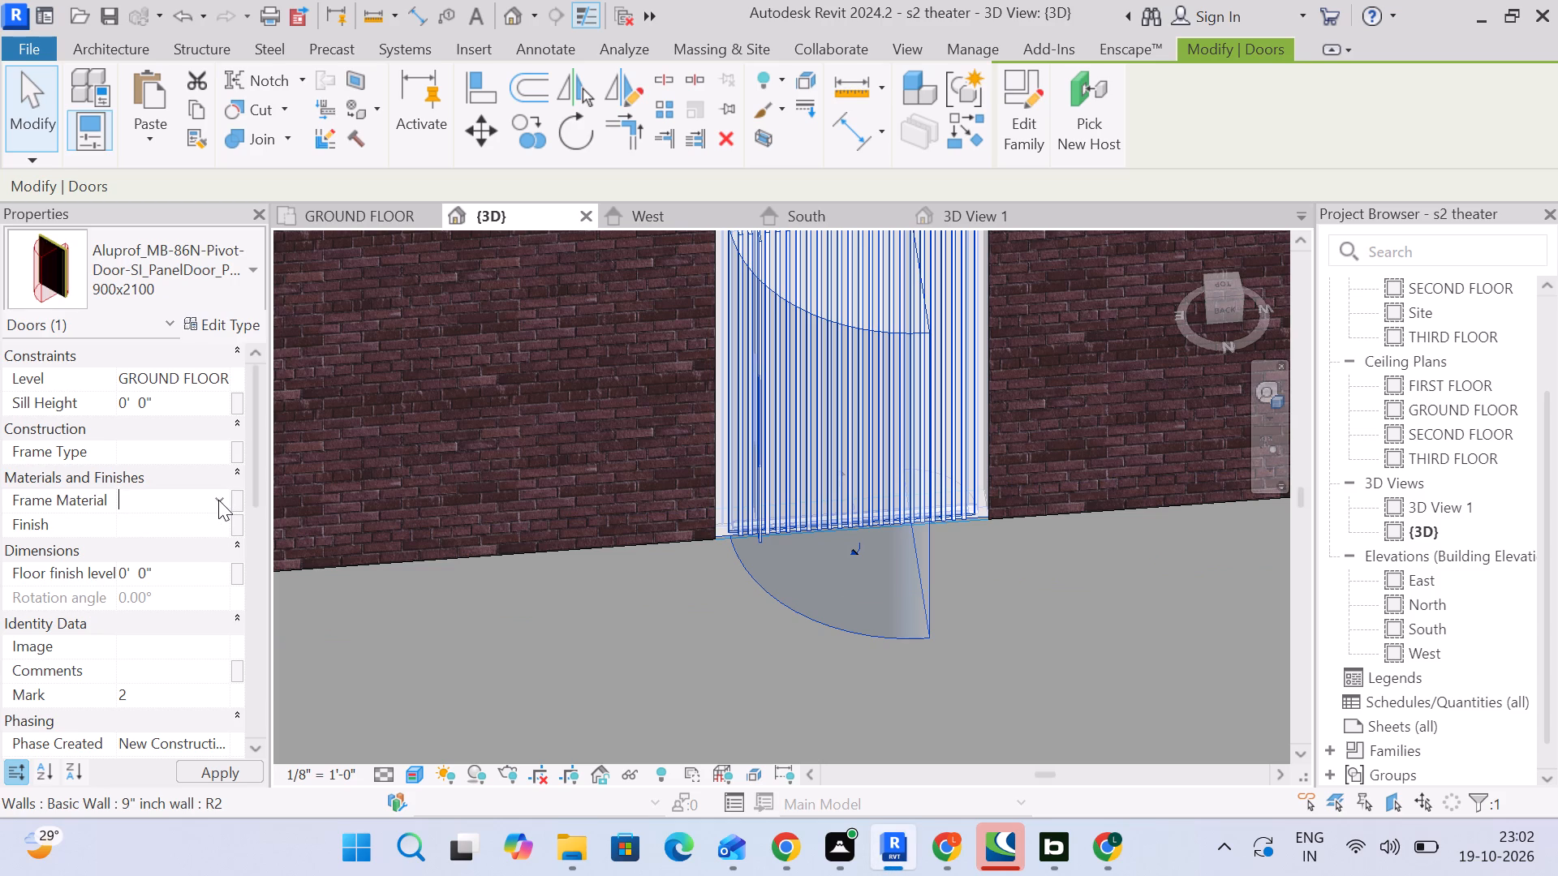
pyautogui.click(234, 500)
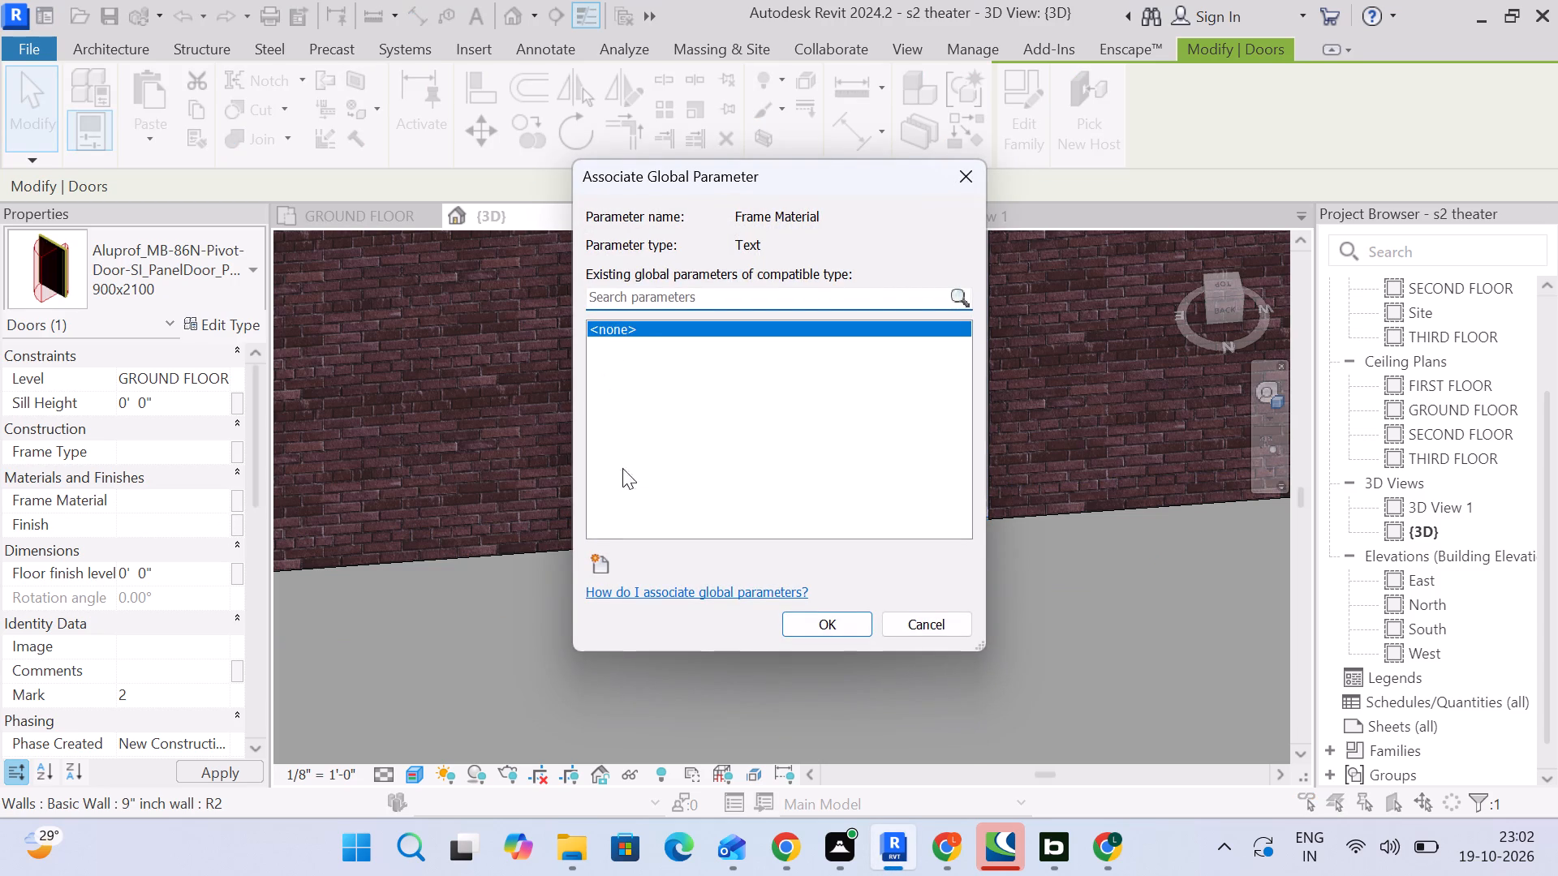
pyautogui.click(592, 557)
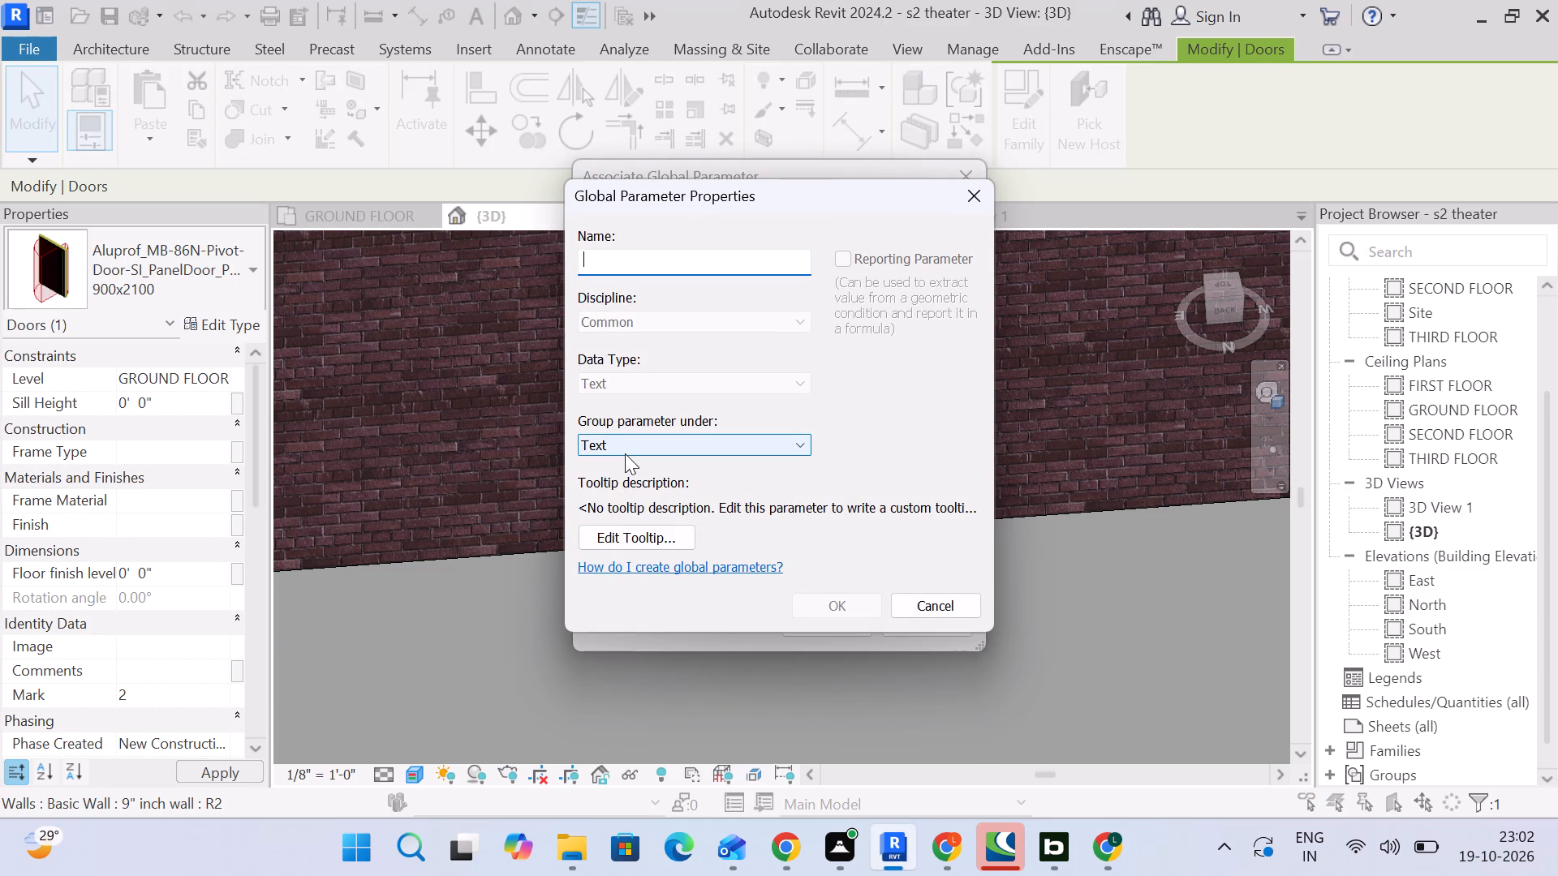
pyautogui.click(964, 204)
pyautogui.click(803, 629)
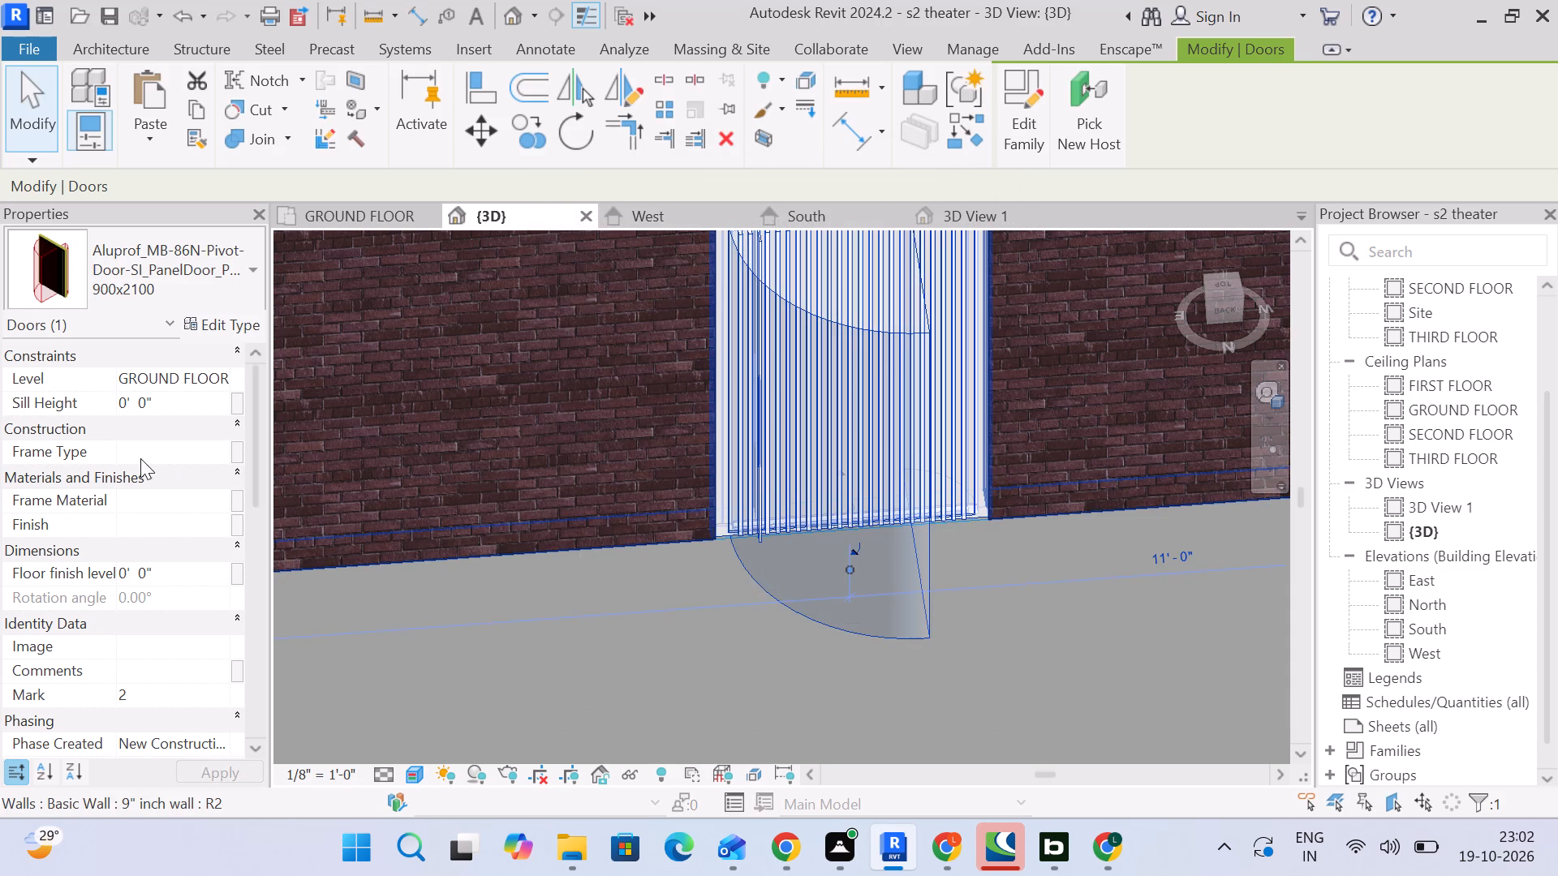
# Review the second pivot door's instance properties, including its phasing, IFC and model parameters.
pyautogui.scroll(-2, 178, 492)
pyautogui.scroll(1, 170, 479)
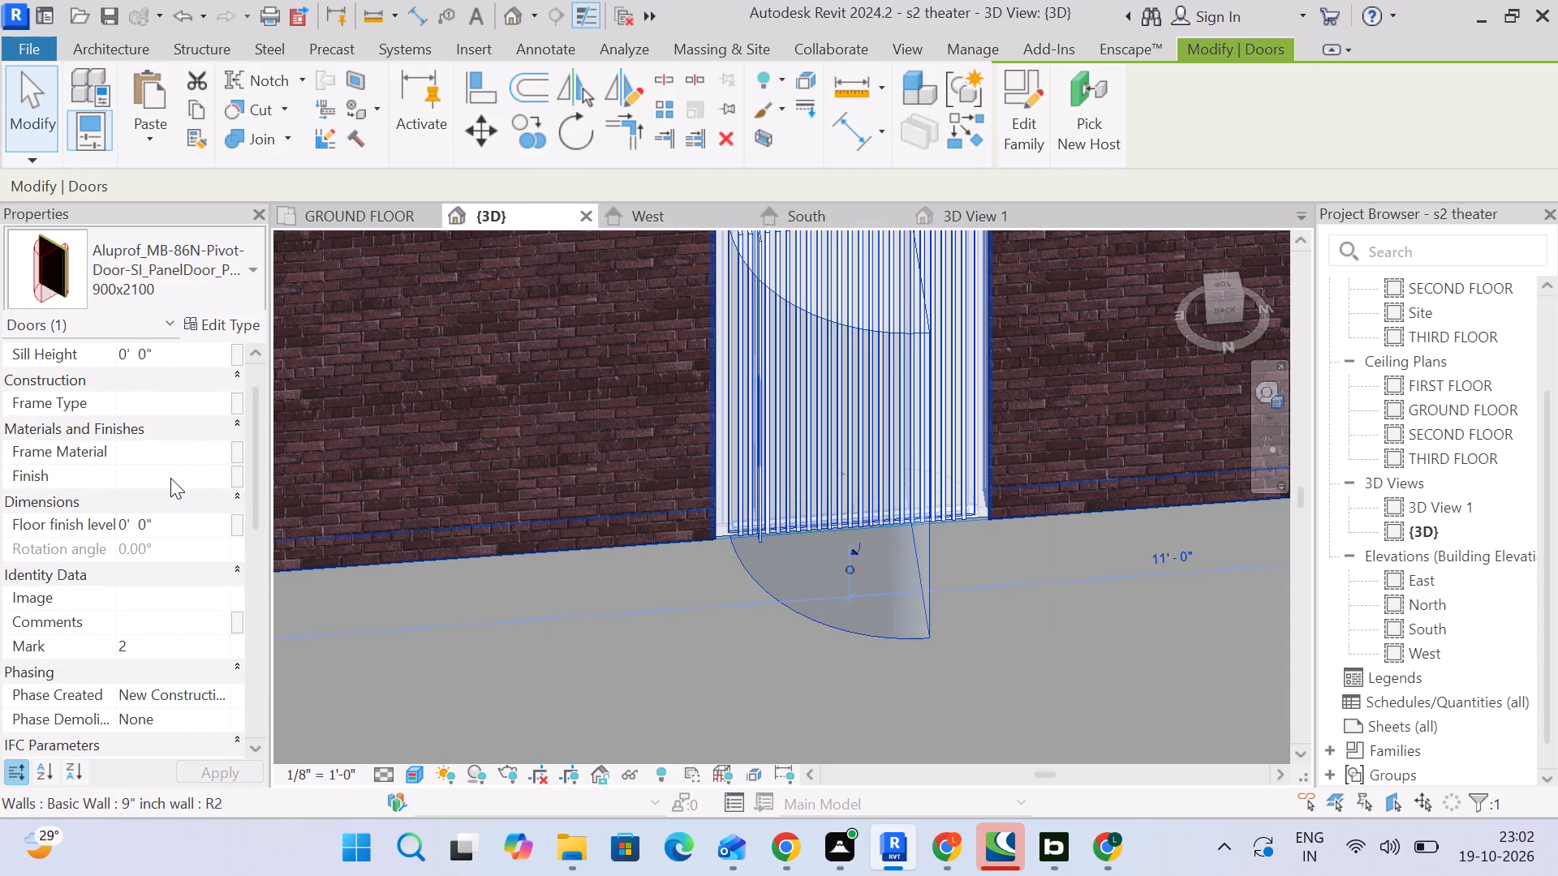
pyautogui.scroll(-4, 170, 477)
pyautogui.scroll(-1, 643, 511)
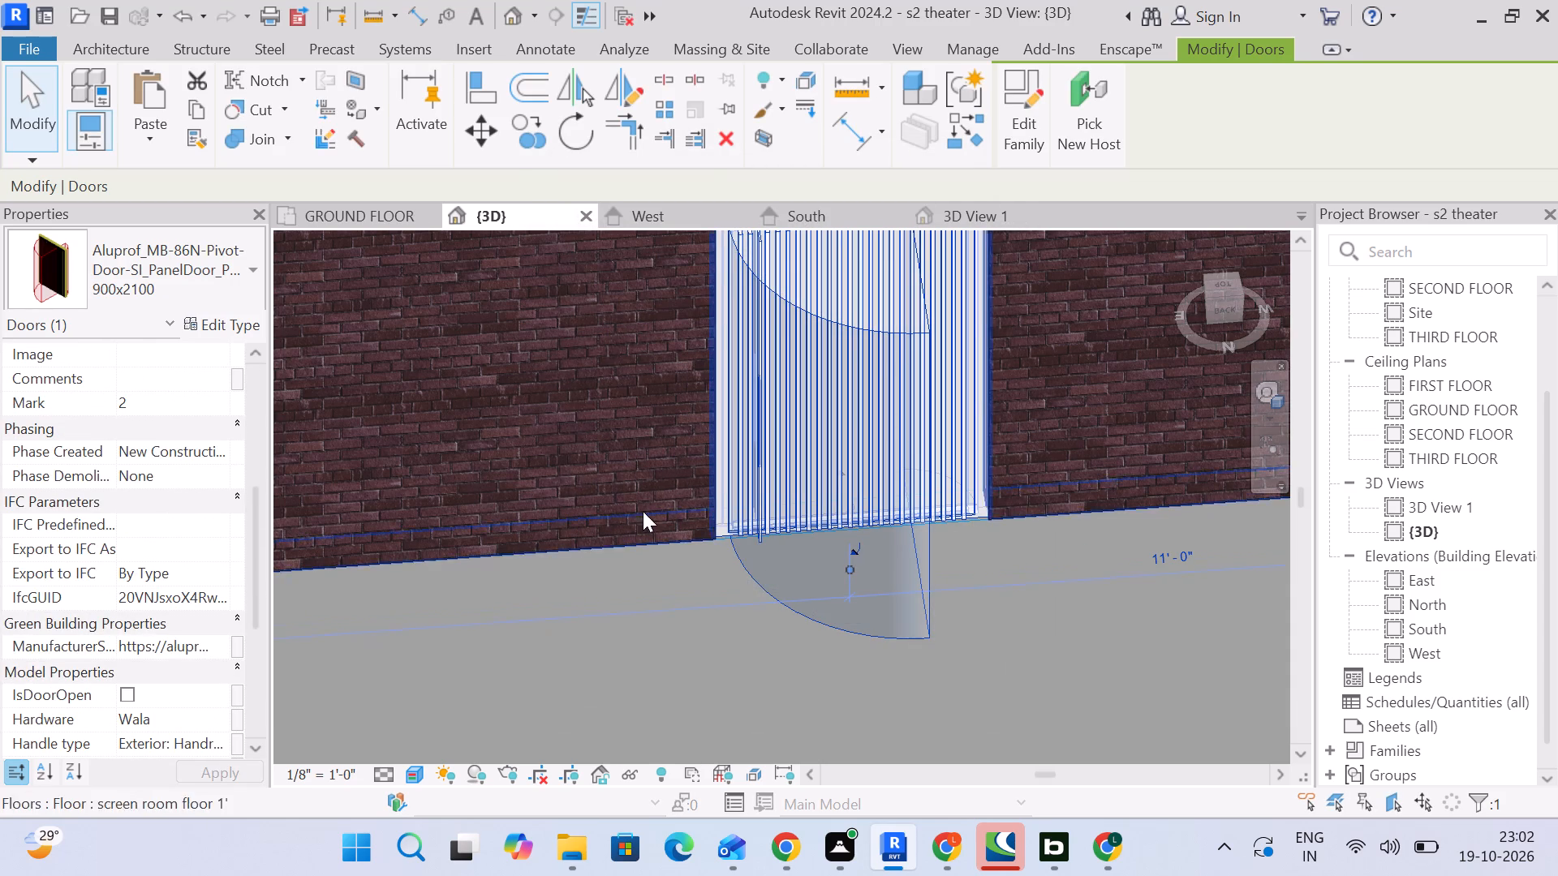
pyautogui.scroll(-2, 643, 511)
pyautogui.press('Escape')
pyautogui.press('Escape')
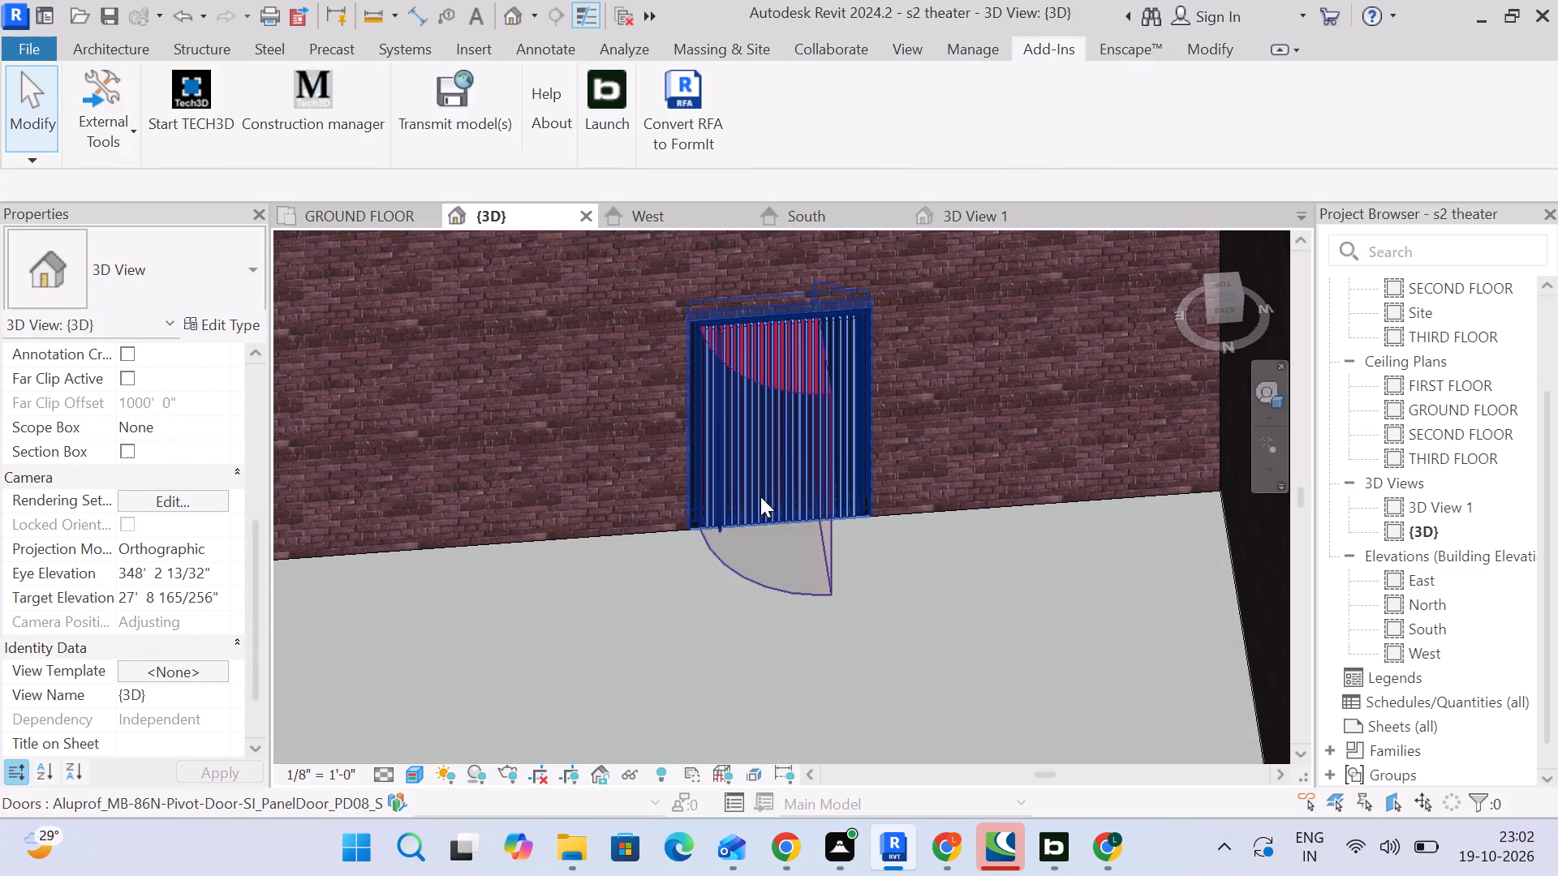
# Examine the second pivot door's slatted panel up close and its placement within the surrounding brick-walled room.
pyautogui.scroll(11, 794, 438)
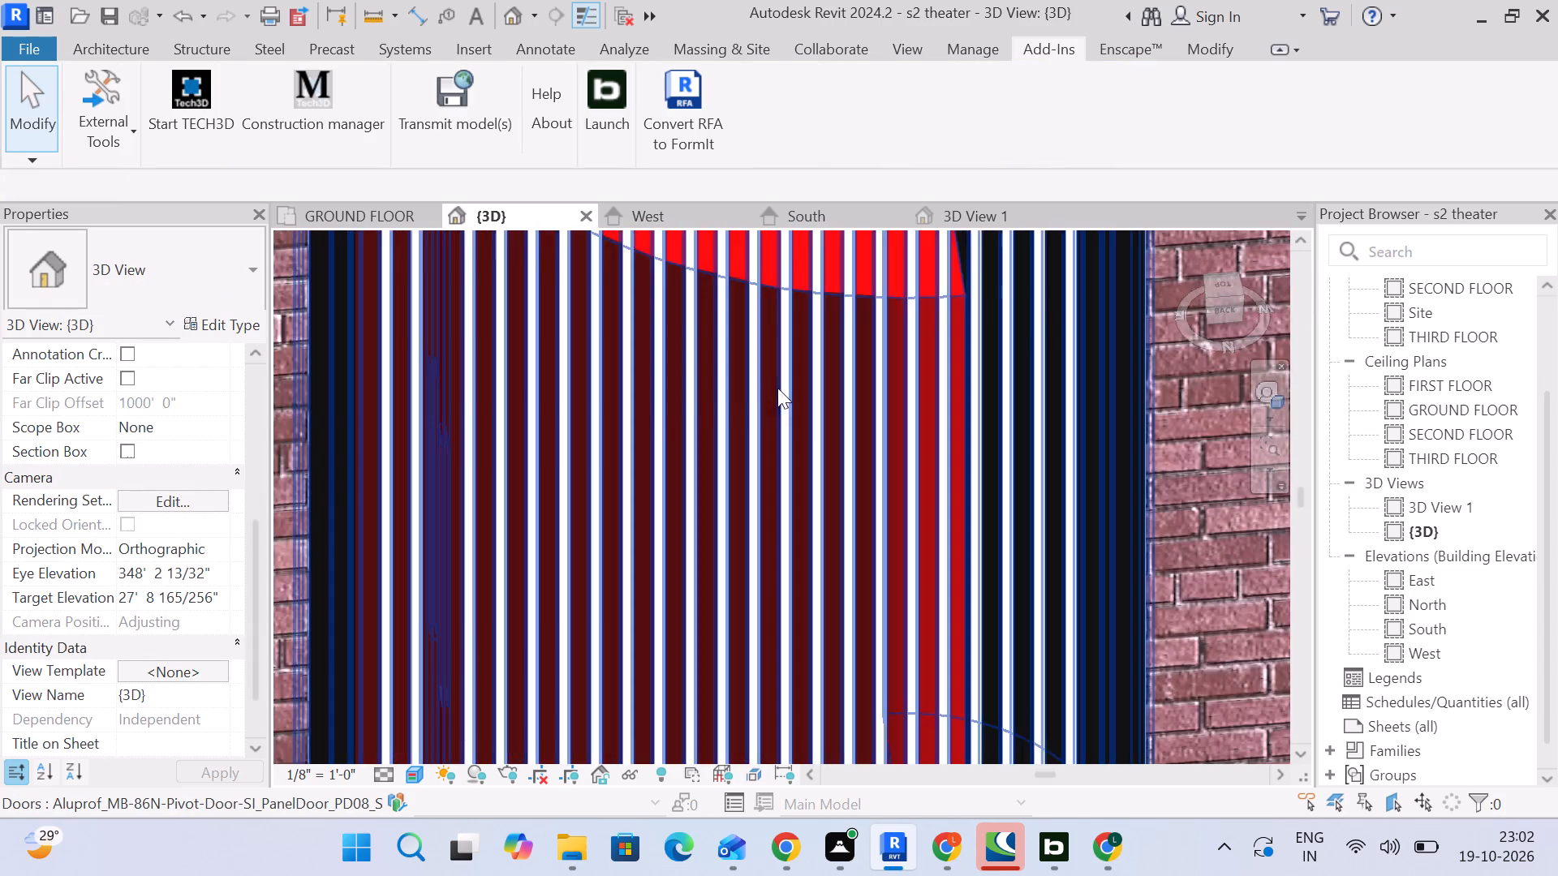
pyautogui.scroll(5, 649, 410)
pyautogui.scroll(4, 722, 446)
pyautogui.scroll(-9, 695, 443)
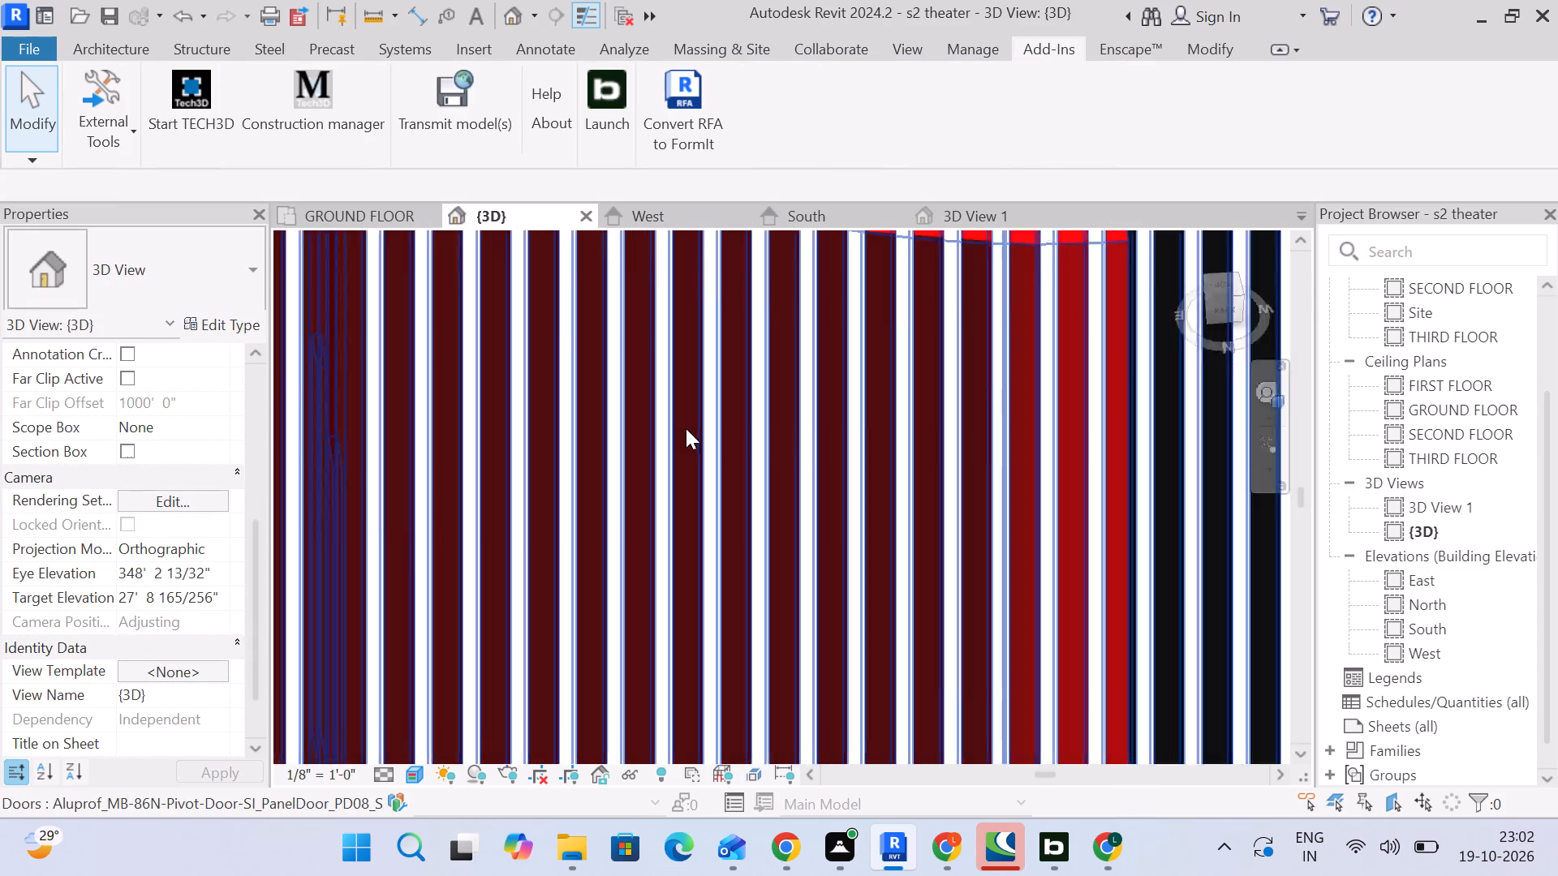
pyautogui.scroll(-2, 686, 428)
pyautogui.press('Escape')
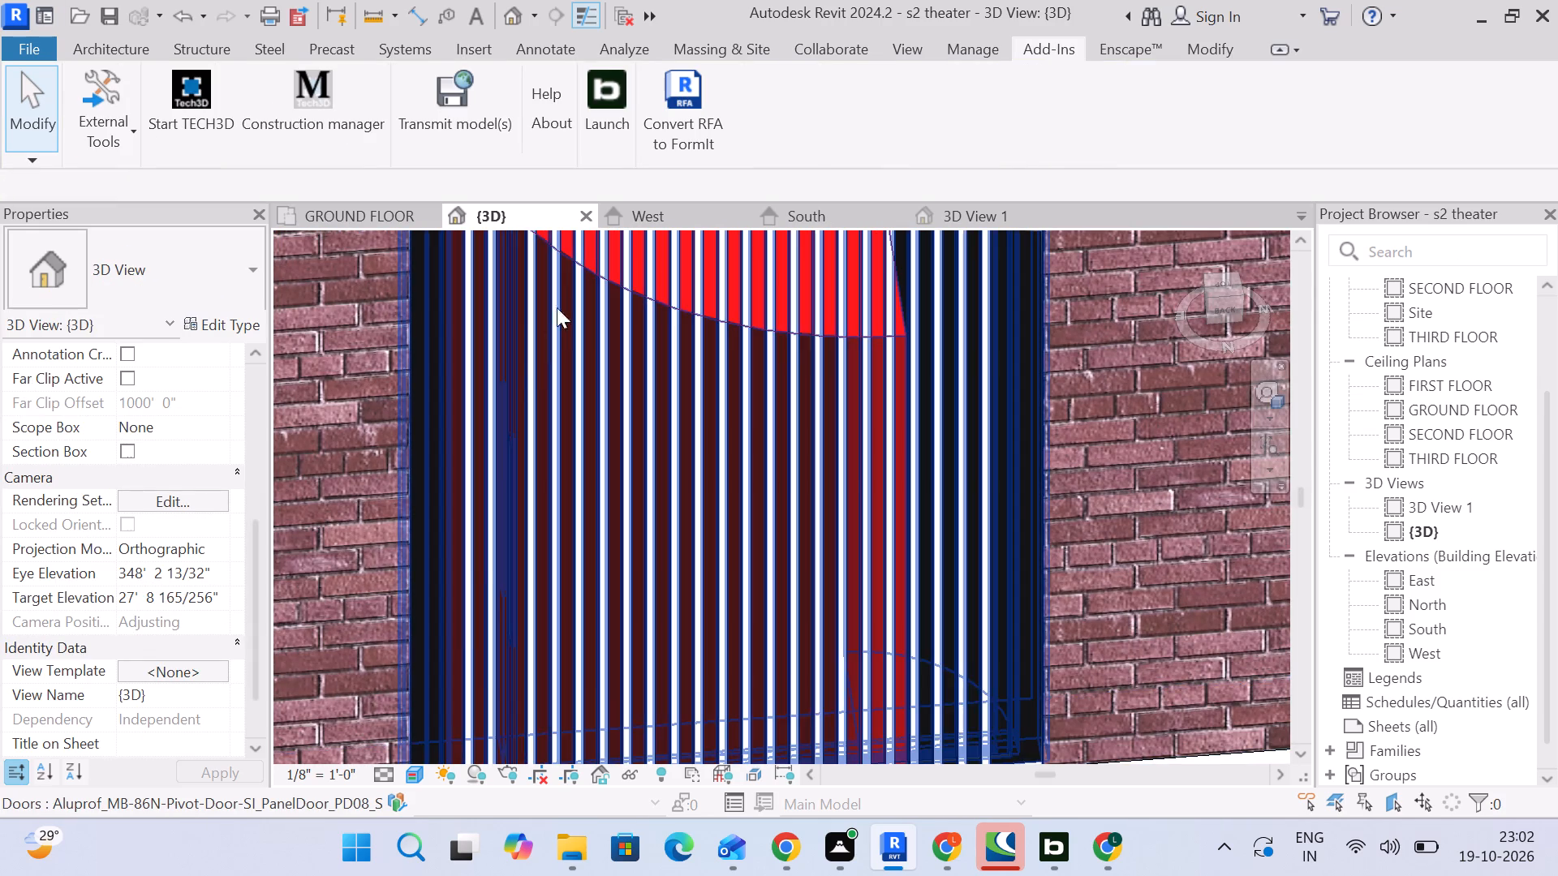
pyautogui.scroll(-9, 670, 668)
pyautogui.moveTo(767, 683); pyautogui.dragTo(772, 599, button='middle')
pyautogui.scroll(1, 772, 599)
pyautogui.scroll(-3, 772, 599)
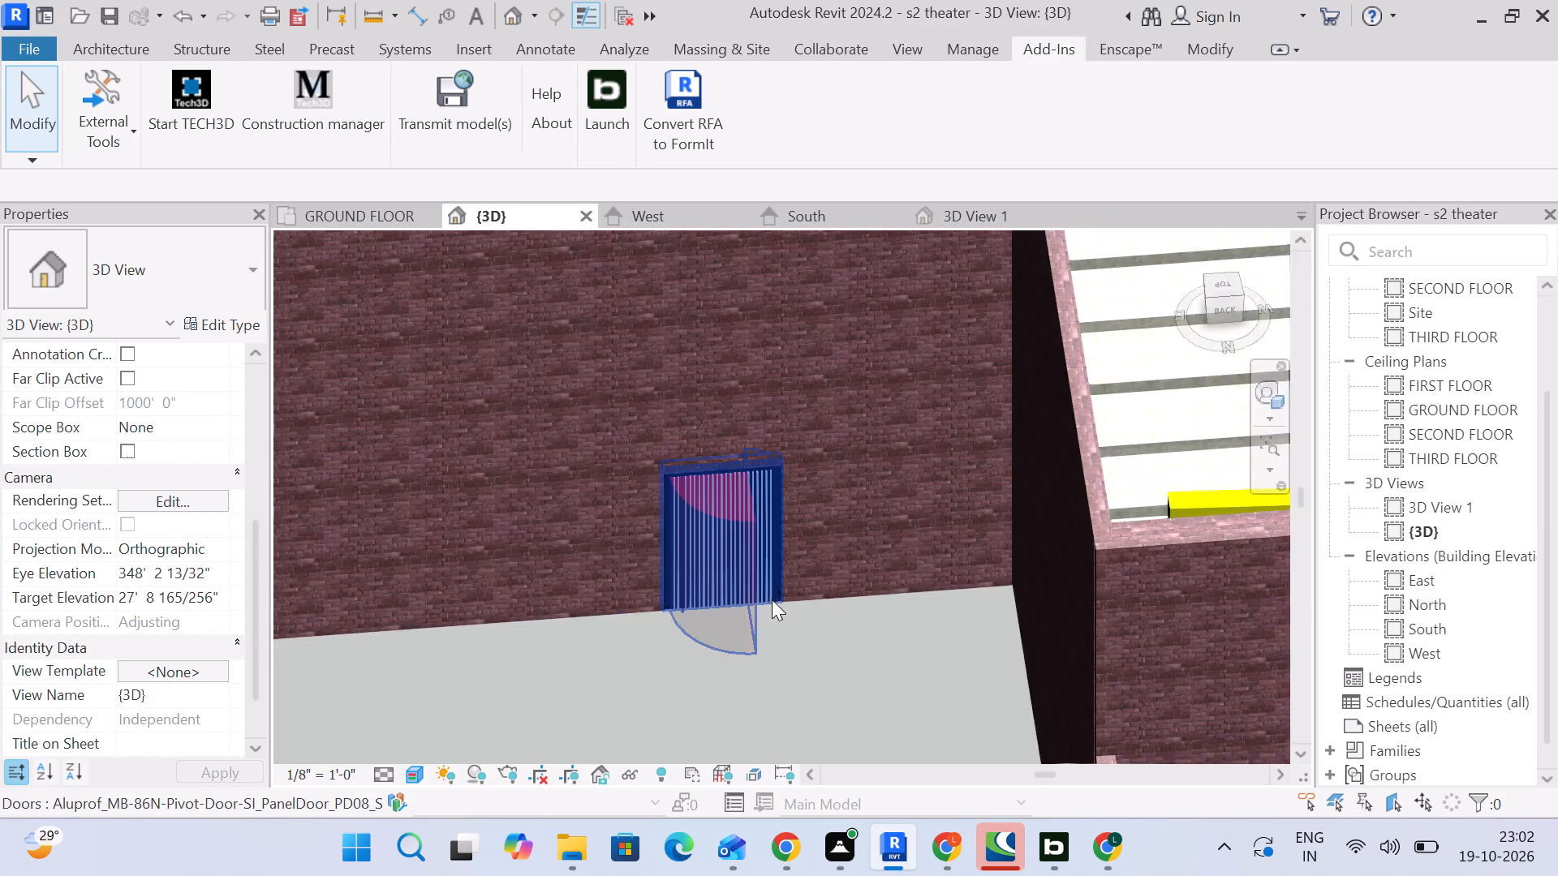
pyautogui.scroll(-5, 772, 599)
pyautogui.moveTo(854, 689); pyautogui.dragTo(781, 448, button='middle')
pyautogui.scroll(-7, 789, 509)
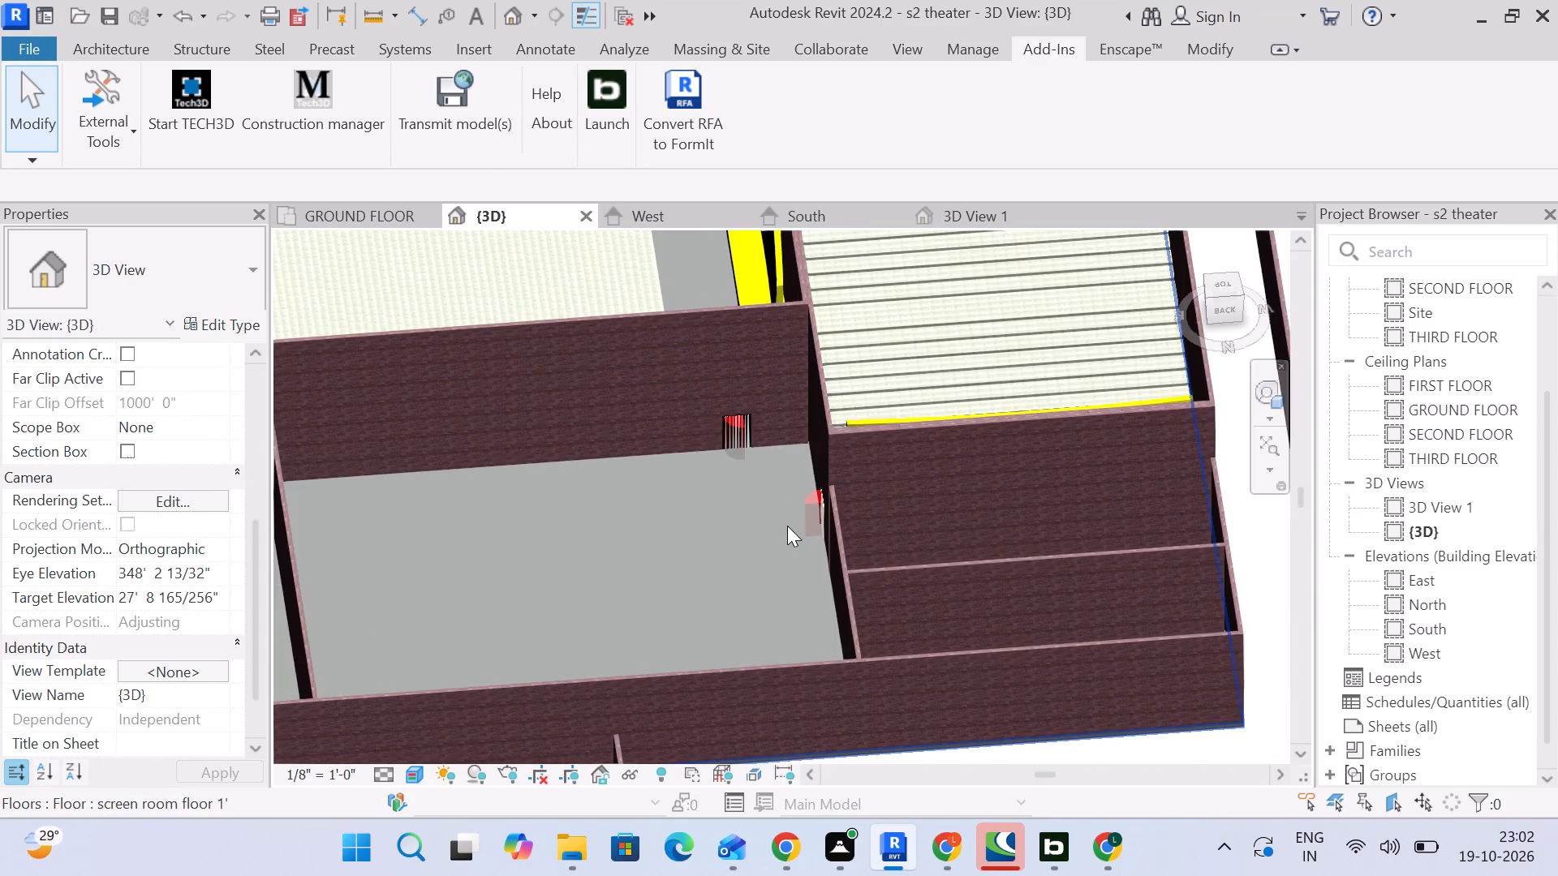
# Set the Height type parameter of the second pivot door's 900x2100 type to 8' 0".
pyautogui.scroll(2, 719, 541)
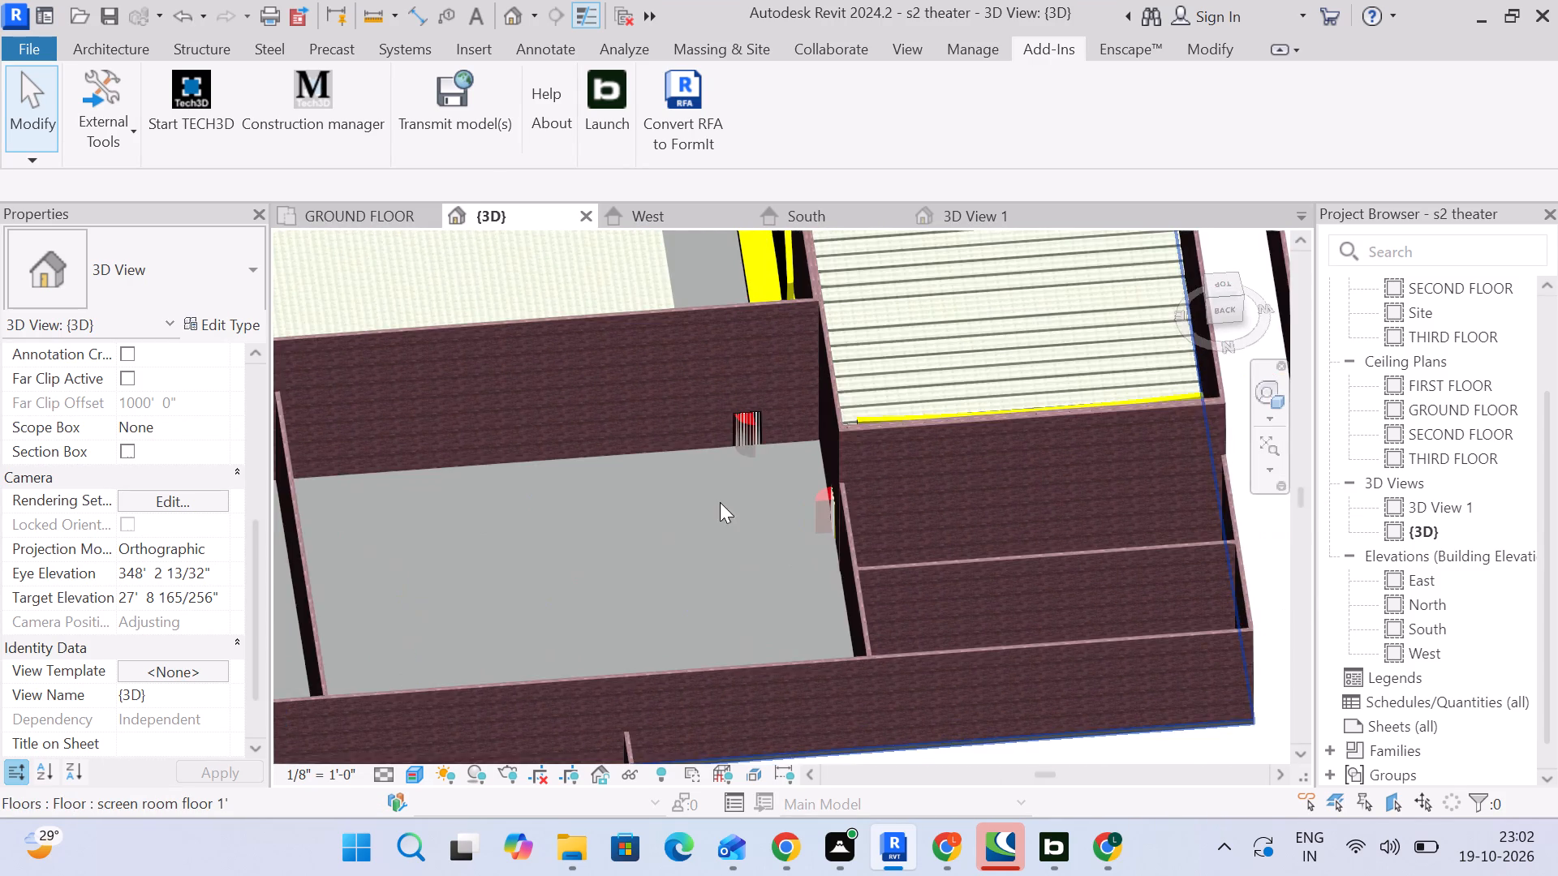
pyautogui.click(746, 410)
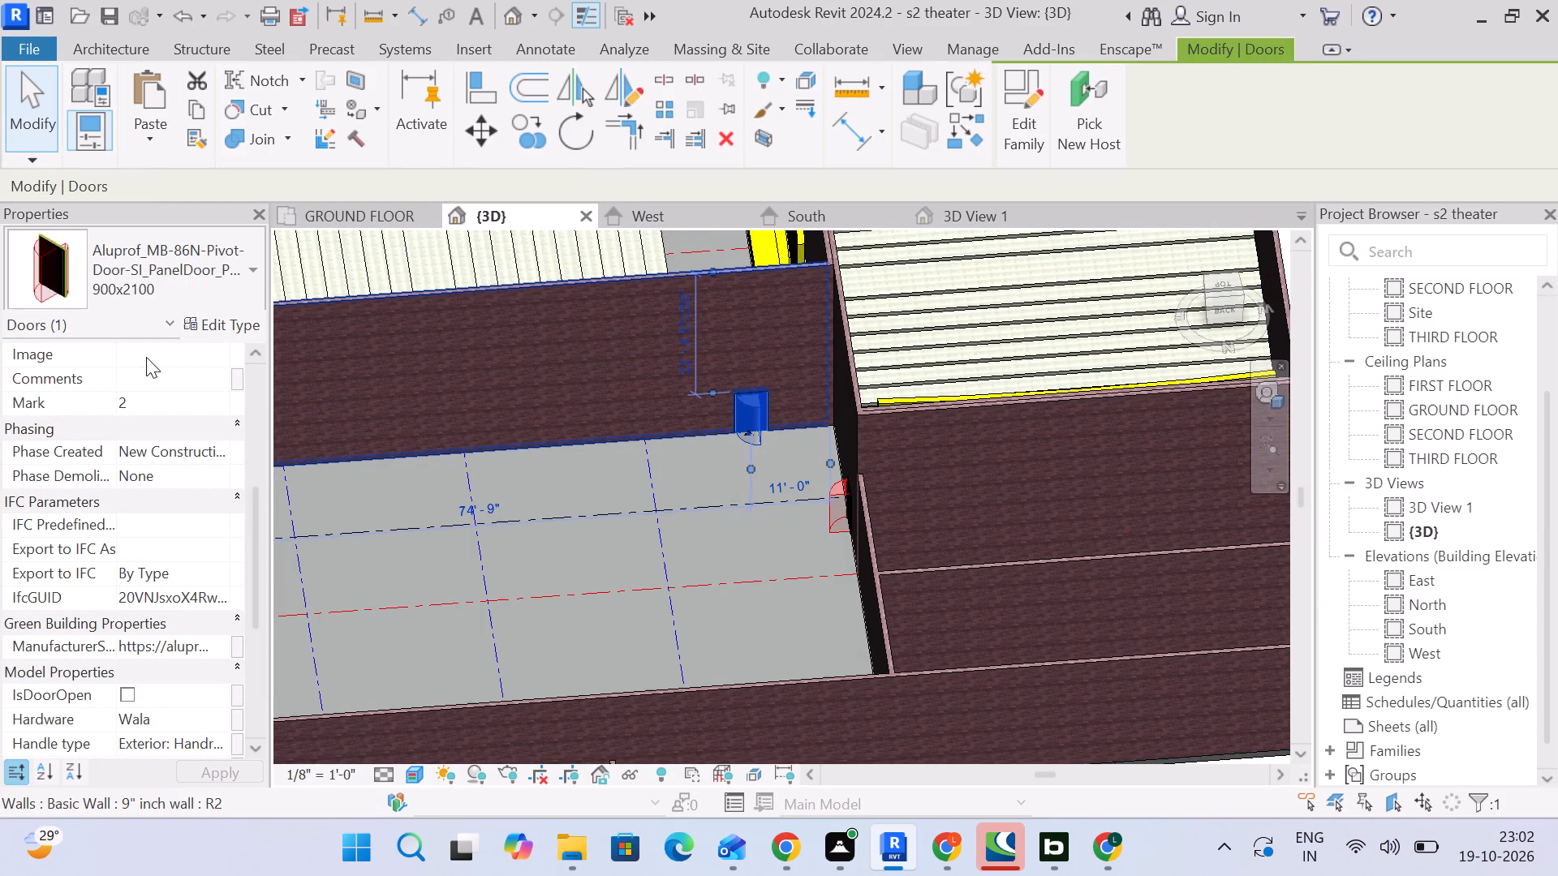
pyautogui.click(227, 322)
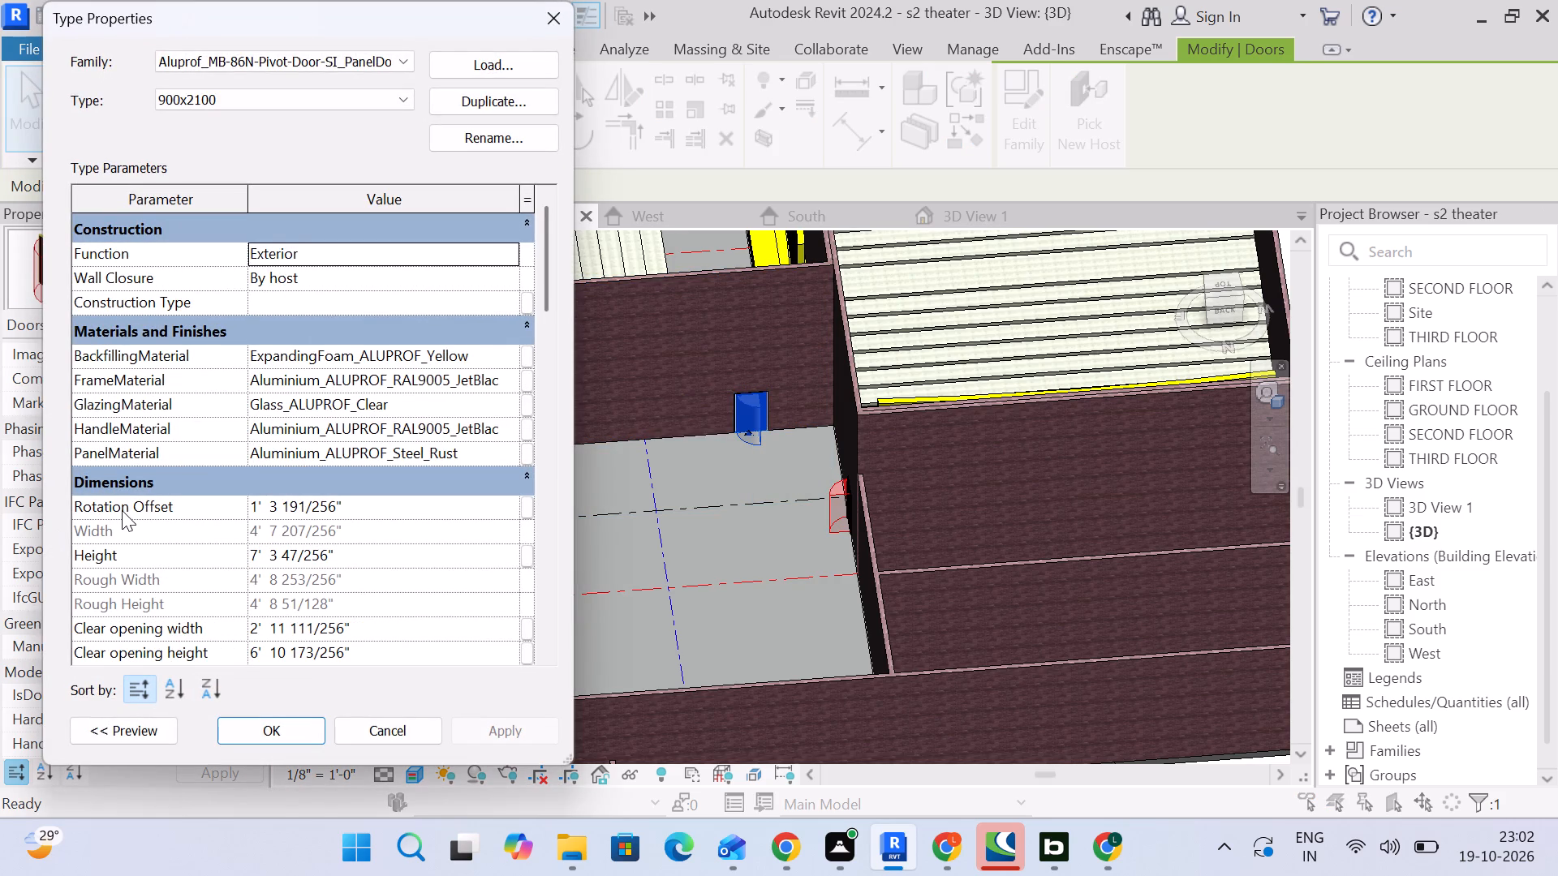
pyautogui.scroll(-1, 122, 510)
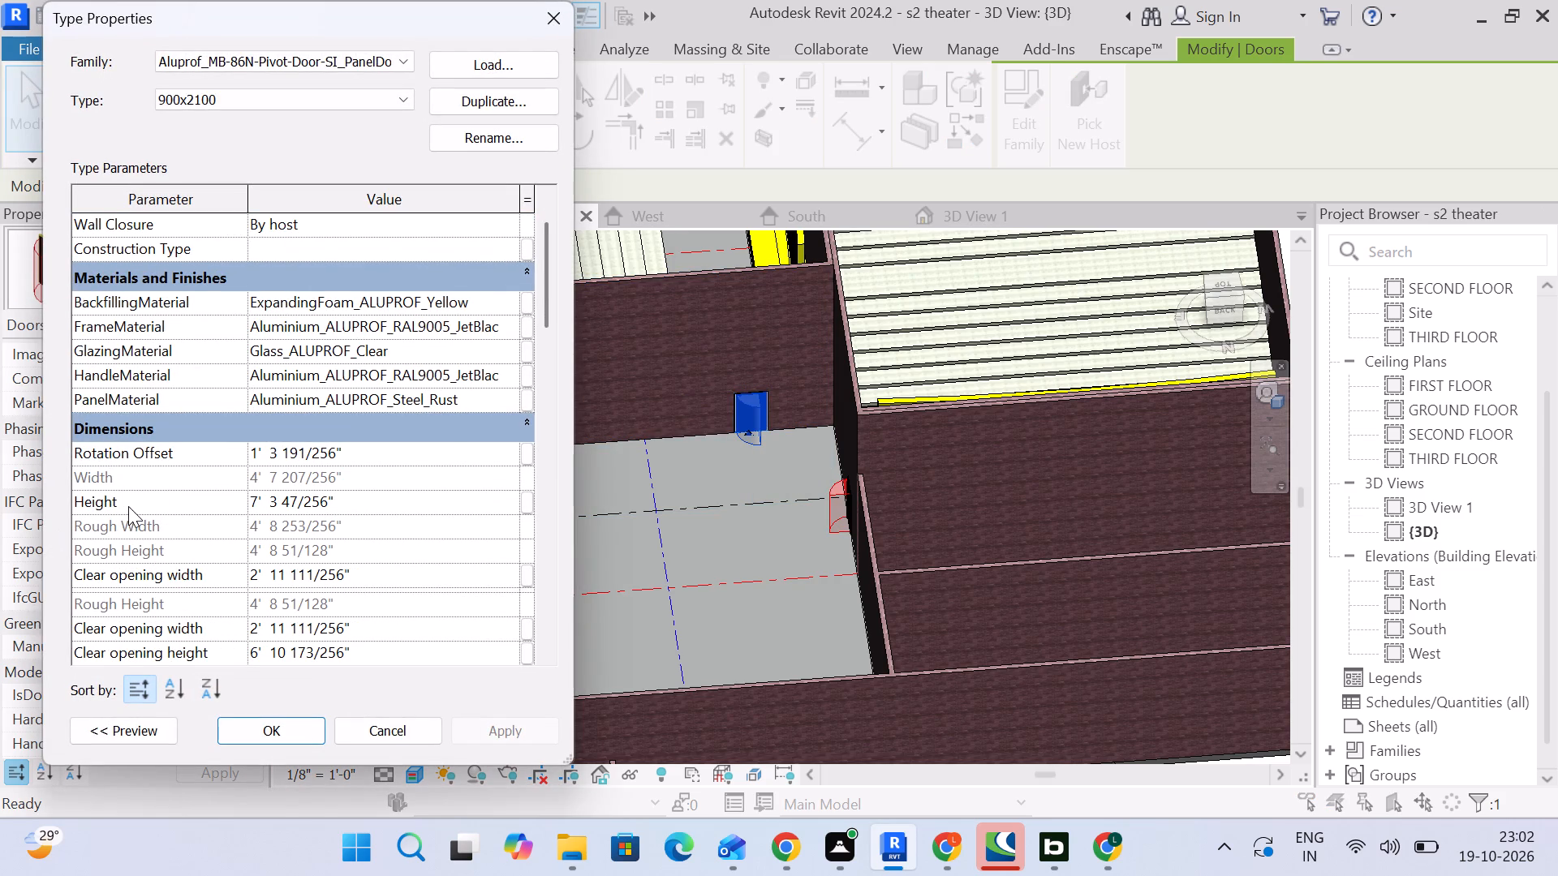
pyautogui.click(362, 505)
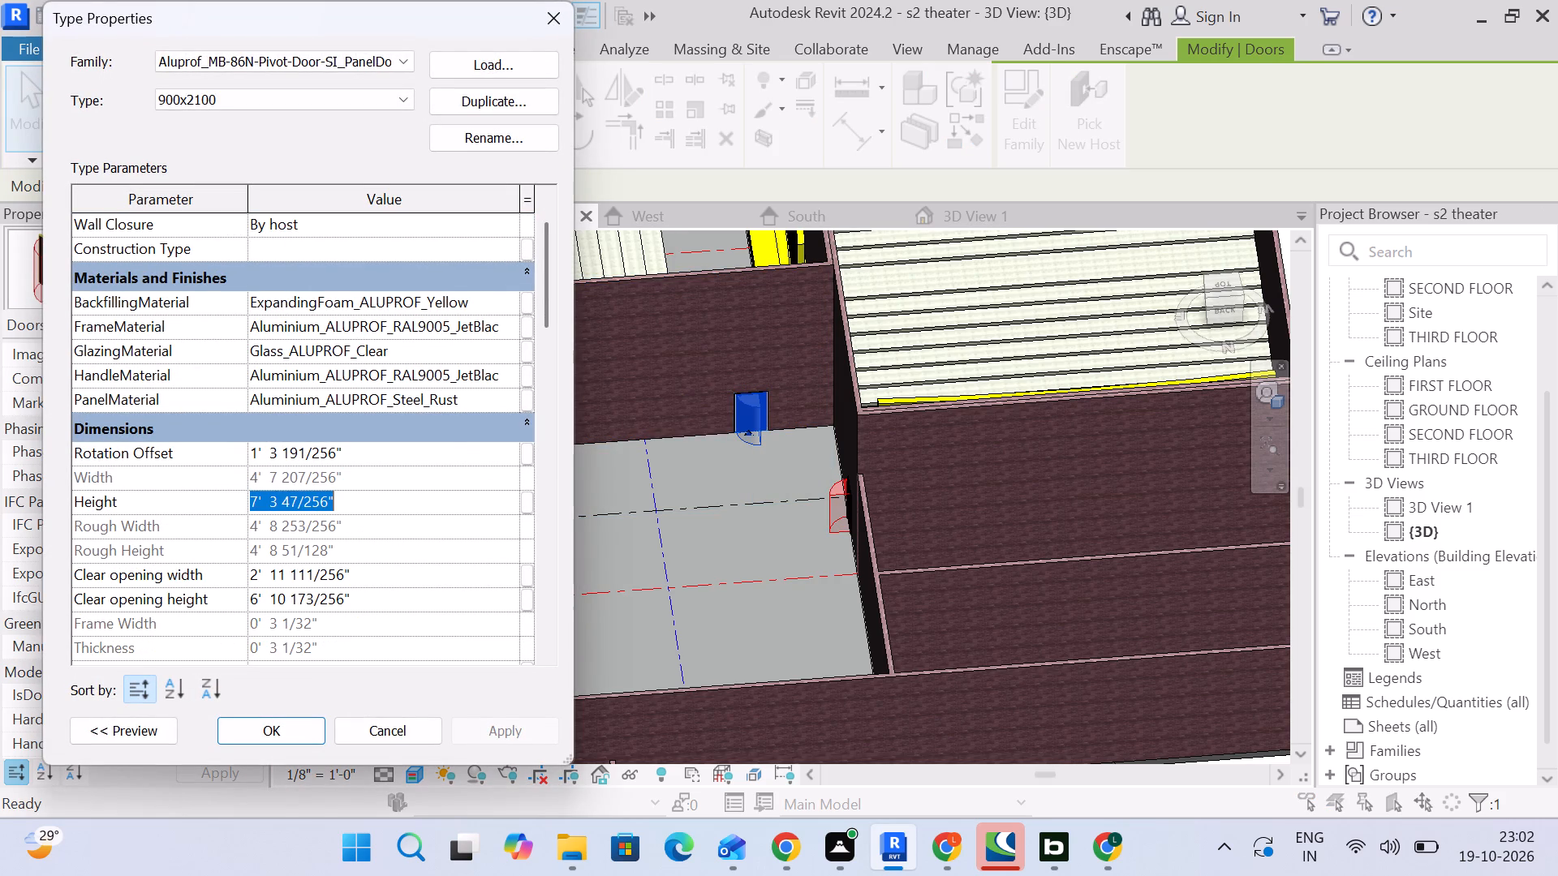
pyautogui.press('Return')
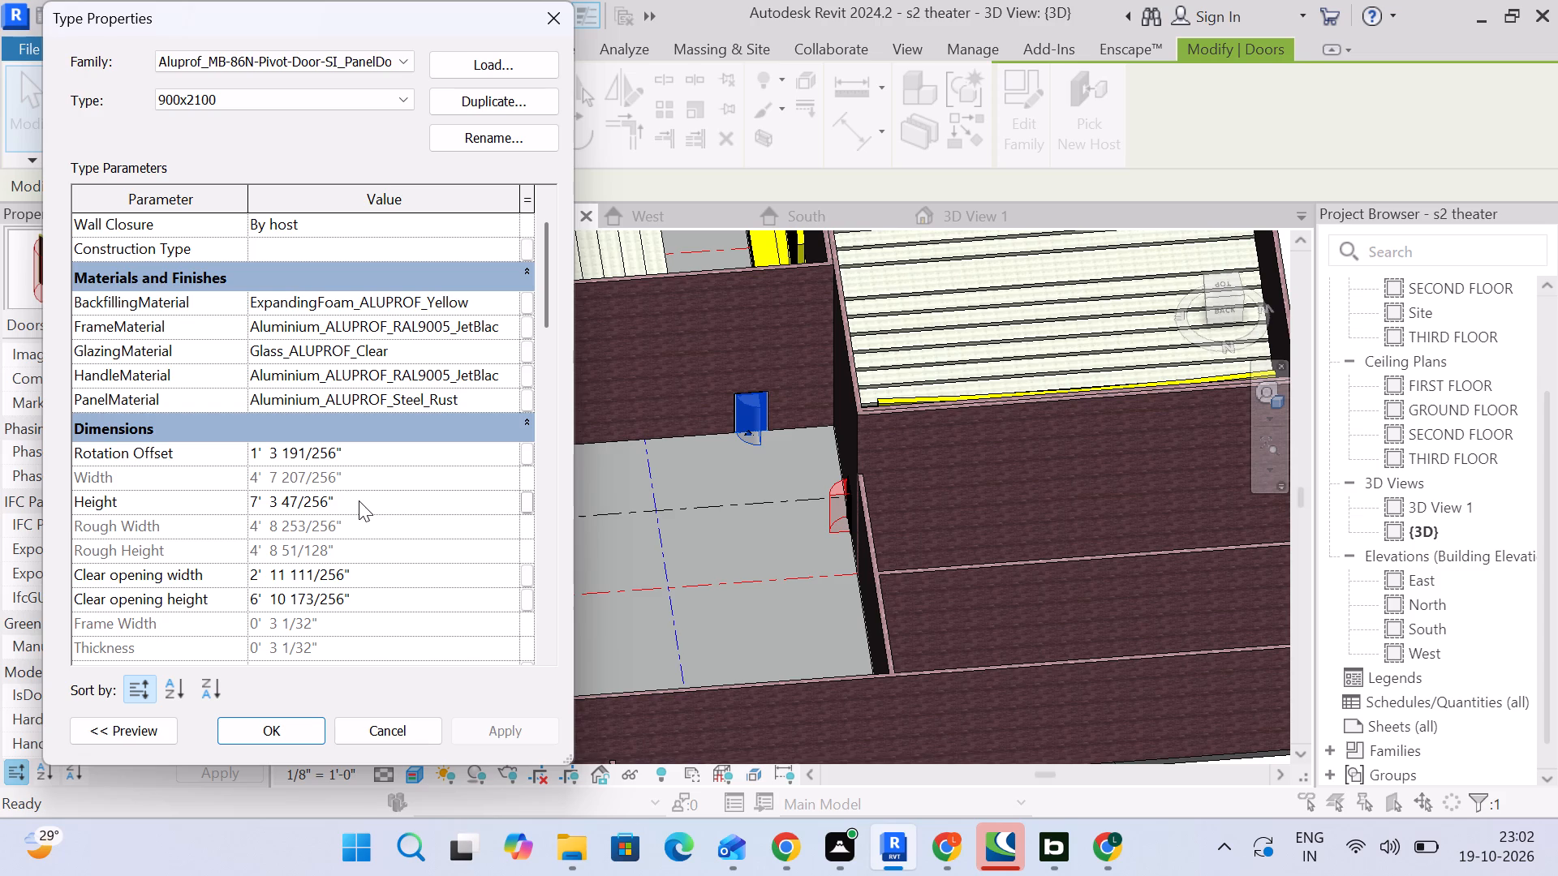
pyautogui.click(359, 500)
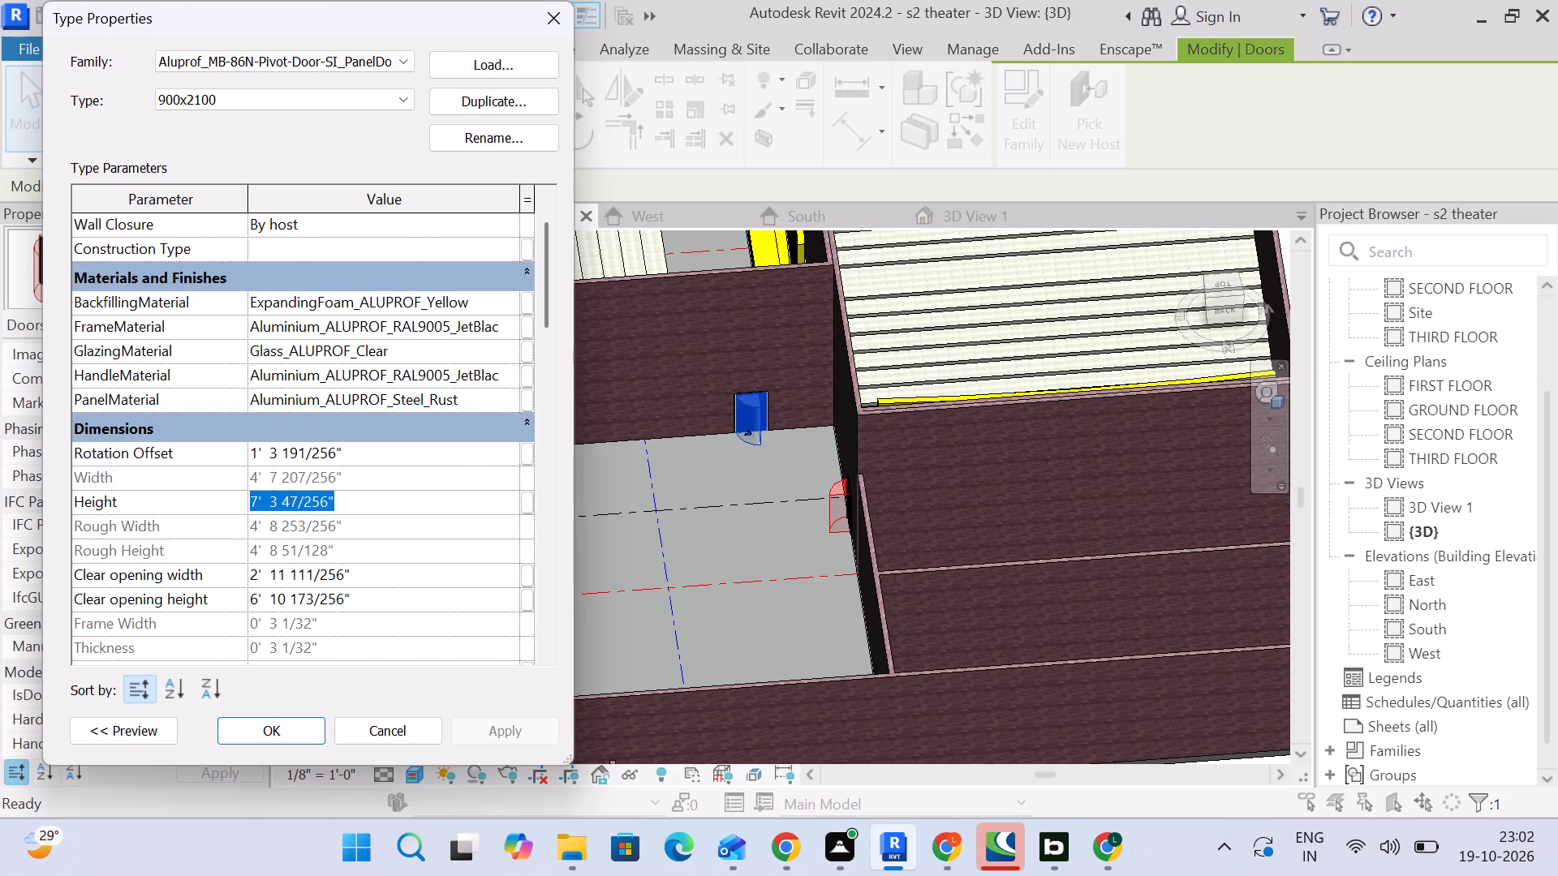
pyautogui.press('8')
pyautogui.press('Return')
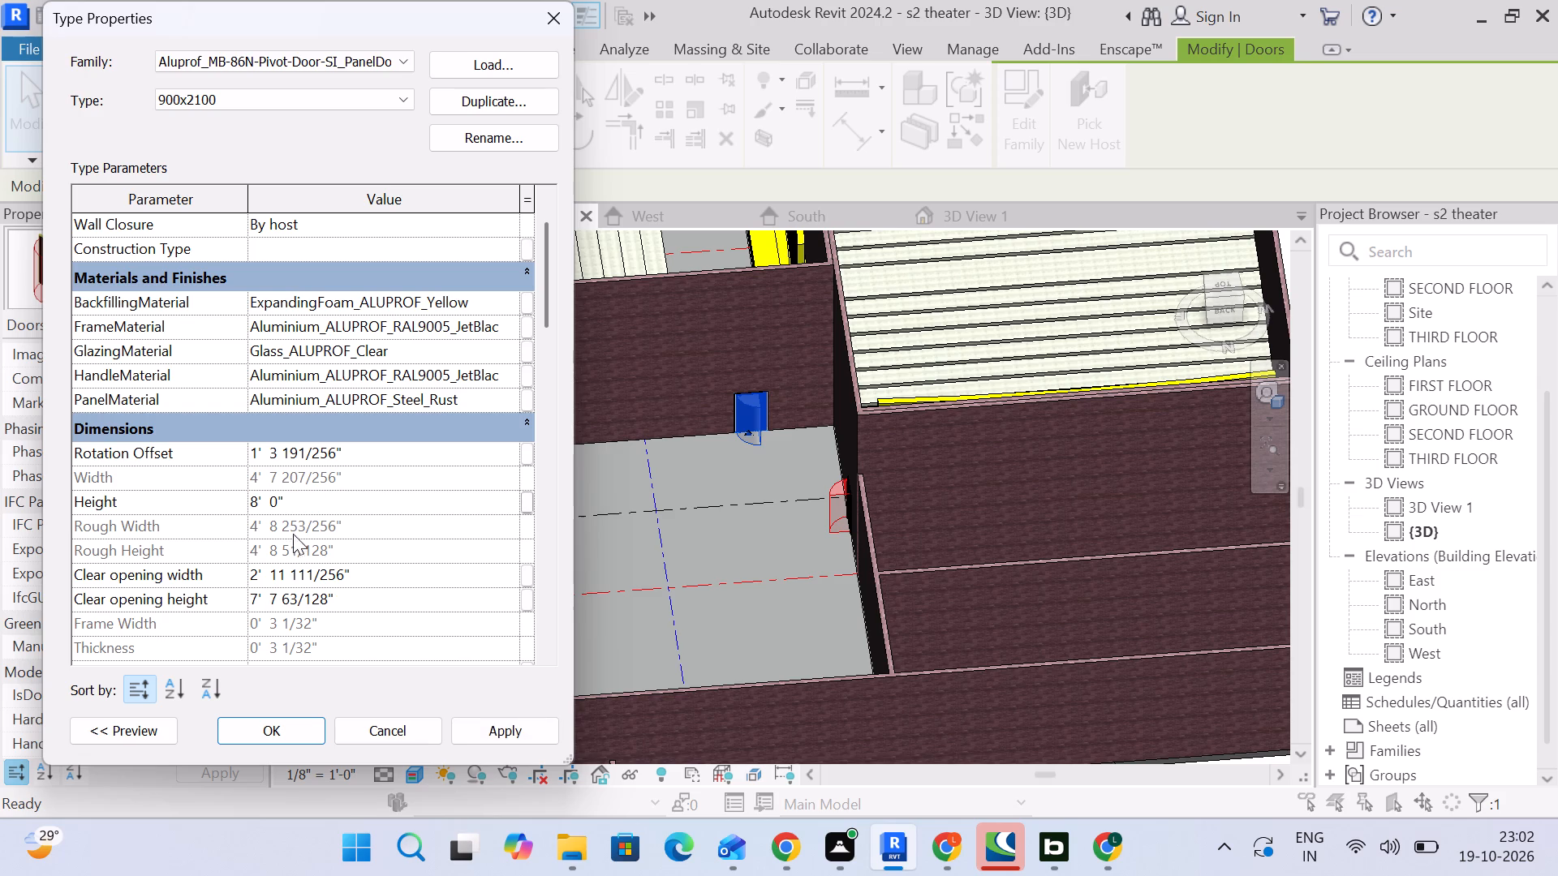
# Check the door type's remaining material and dimension parameters, and apply the height change to the type.
pyautogui.scroll(-2, 105, 566)
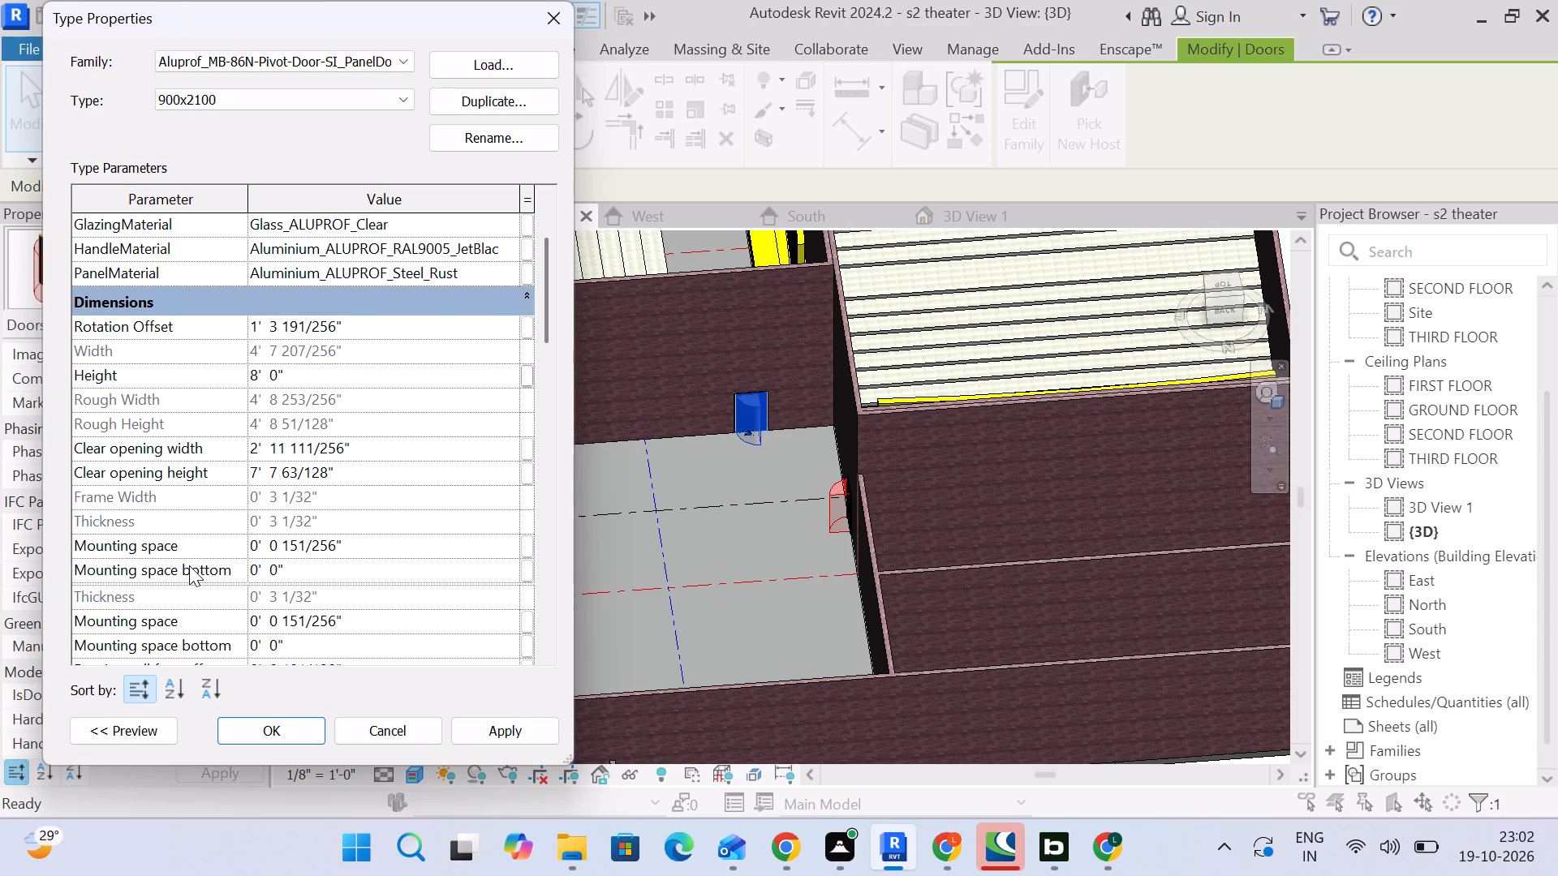
pyautogui.scroll(1, 115, 511)
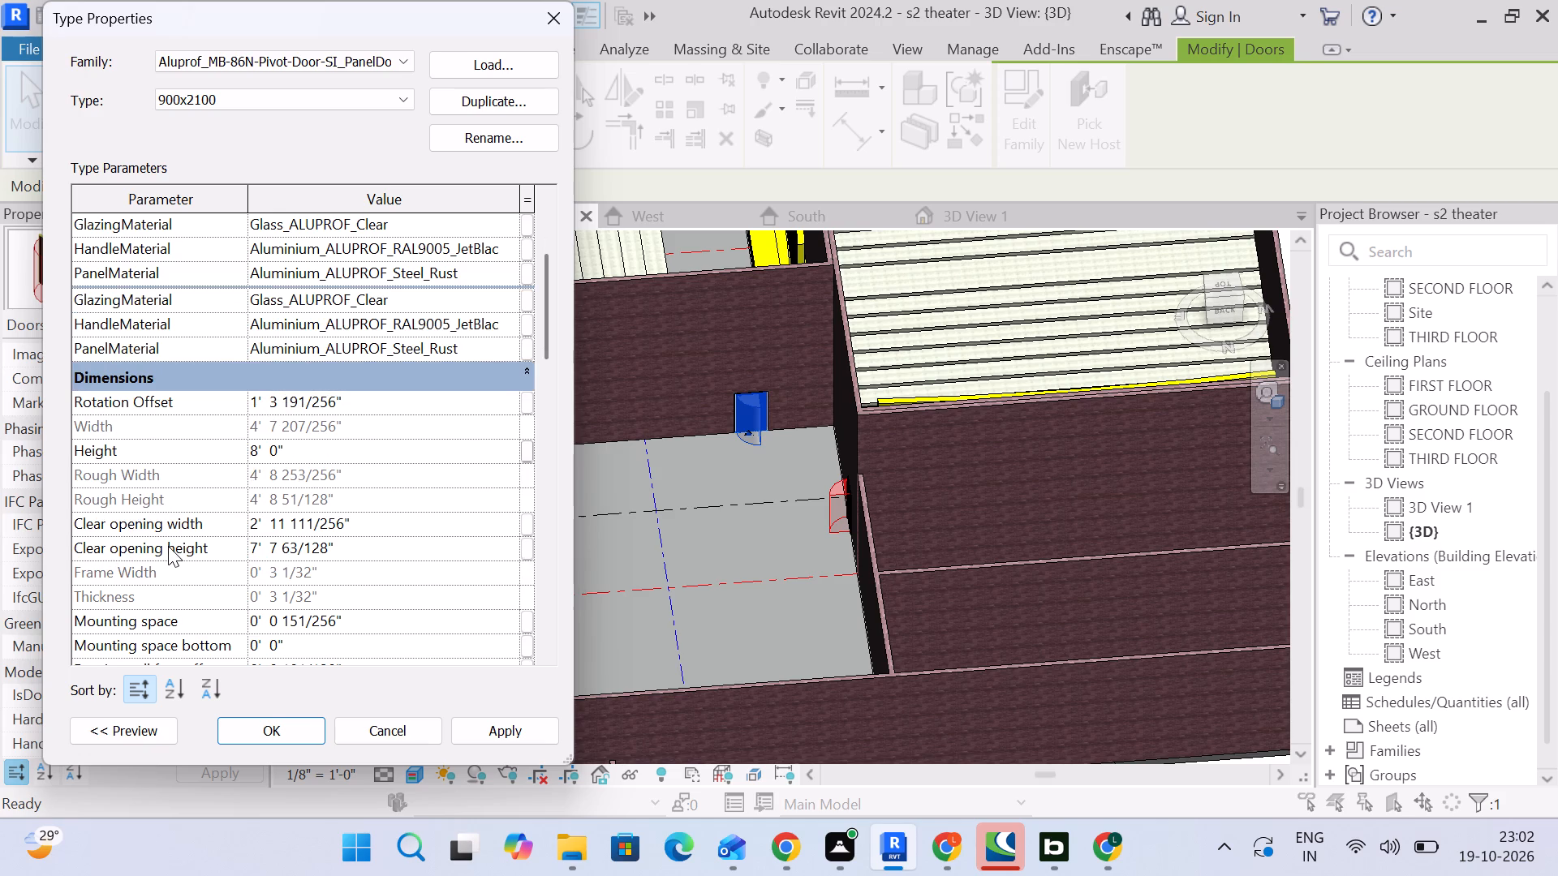
pyautogui.scroll(3, 214, 551)
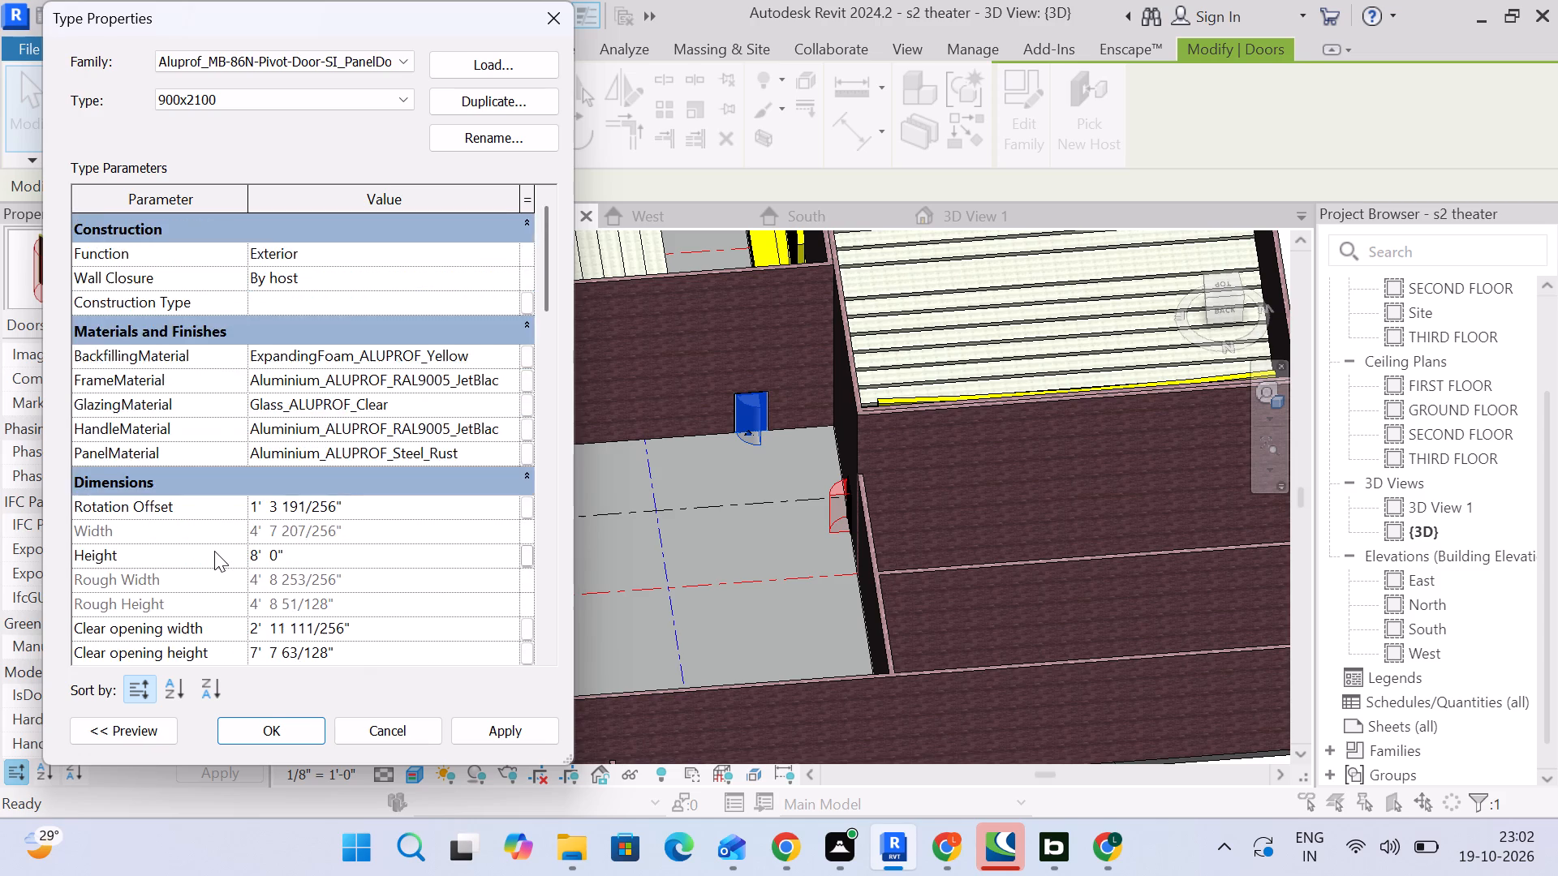
pyautogui.scroll(-2, 214, 551)
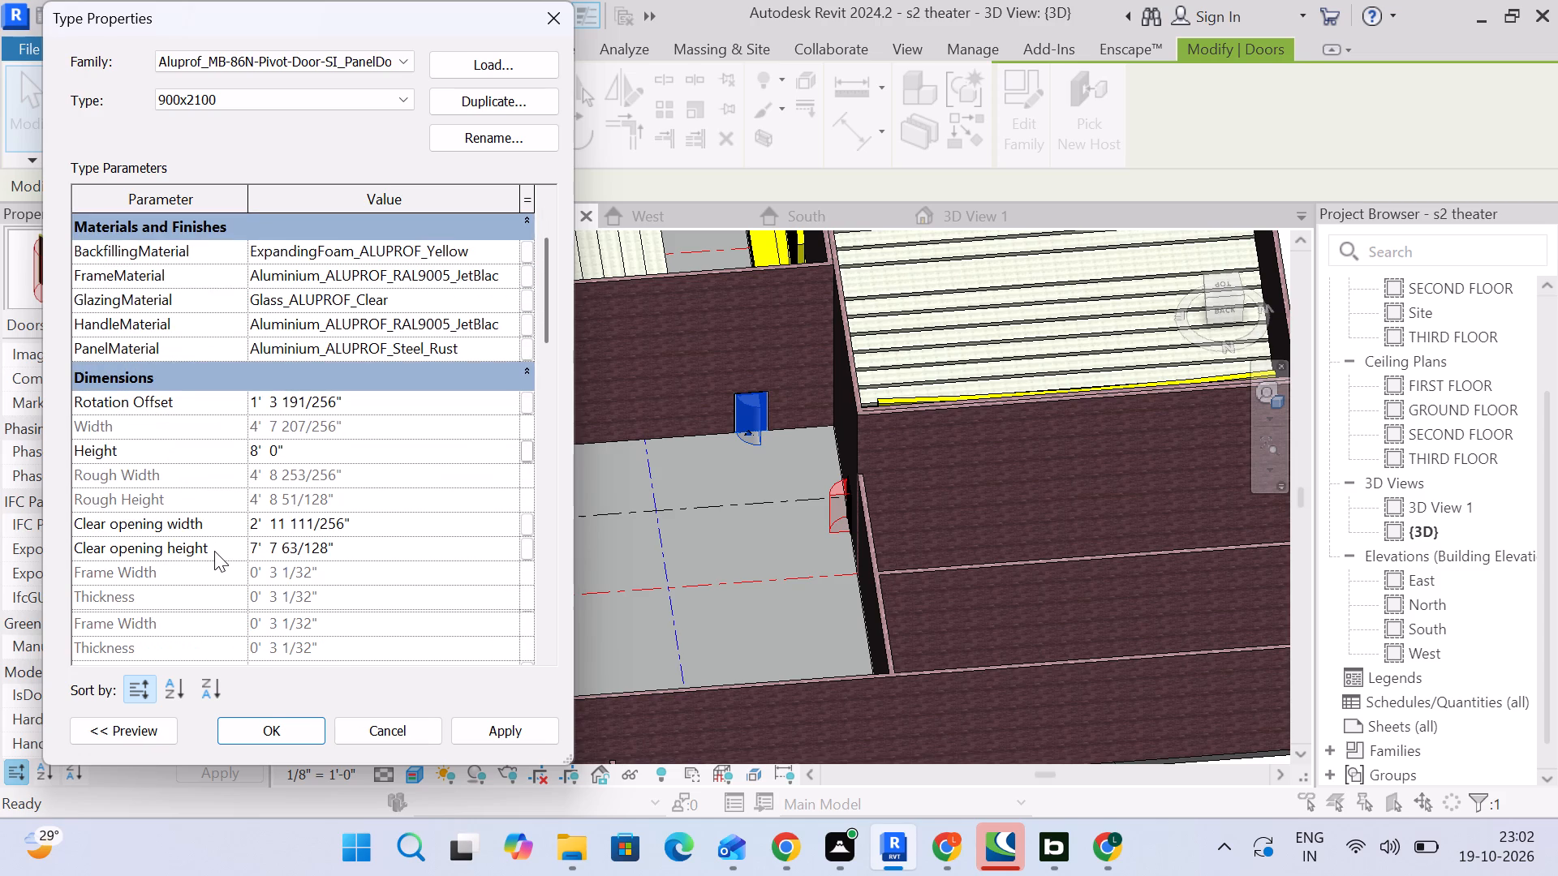
pyautogui.scroll(-1, 214, 551)
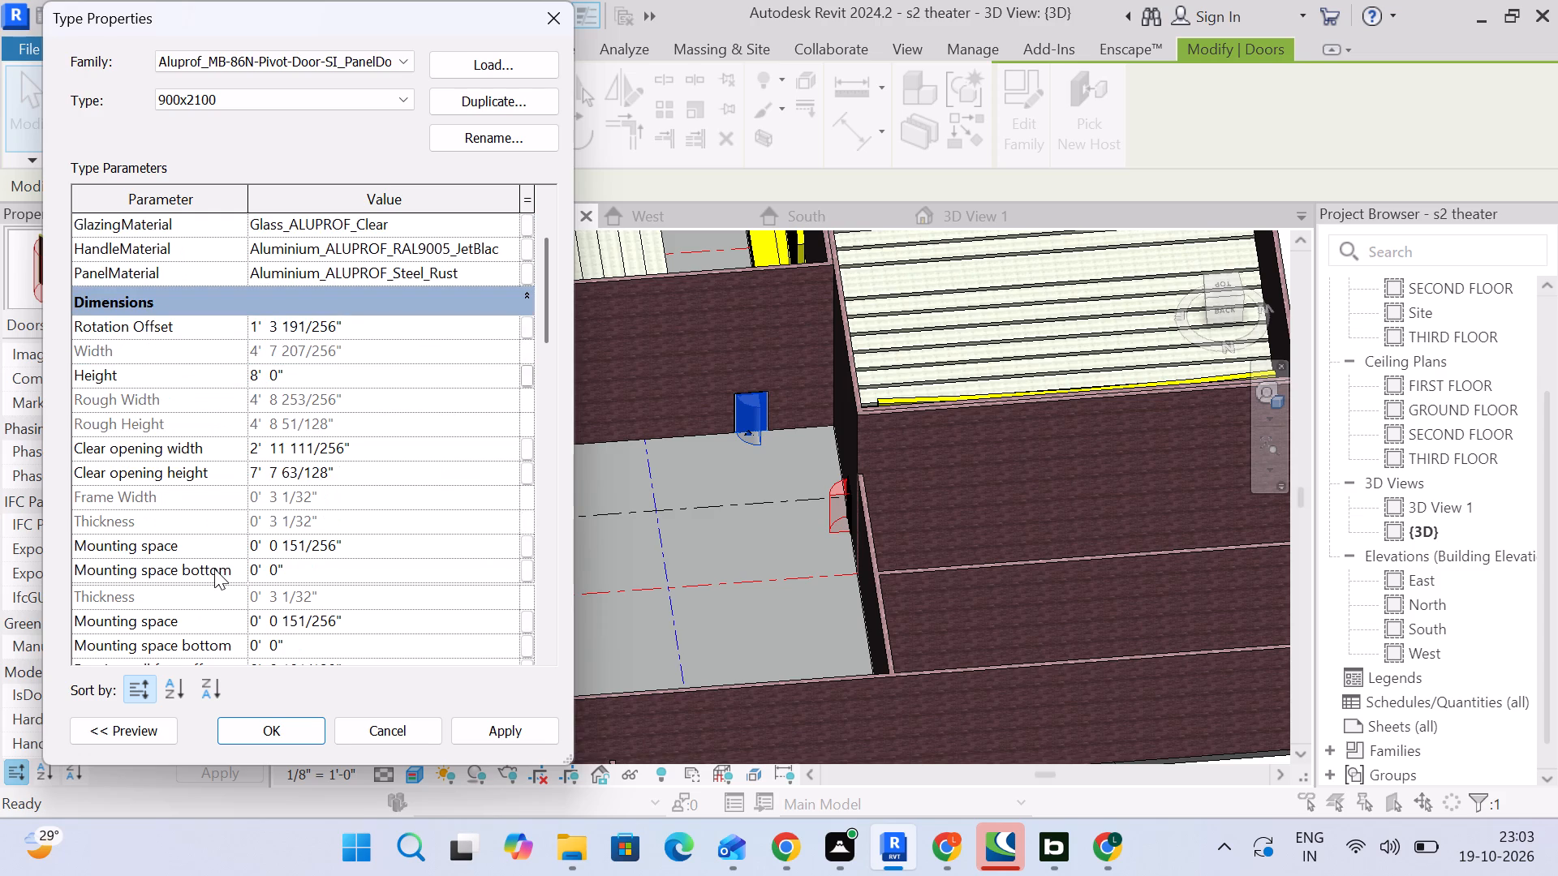
pyautogui.scroll(-2, 274, 614)
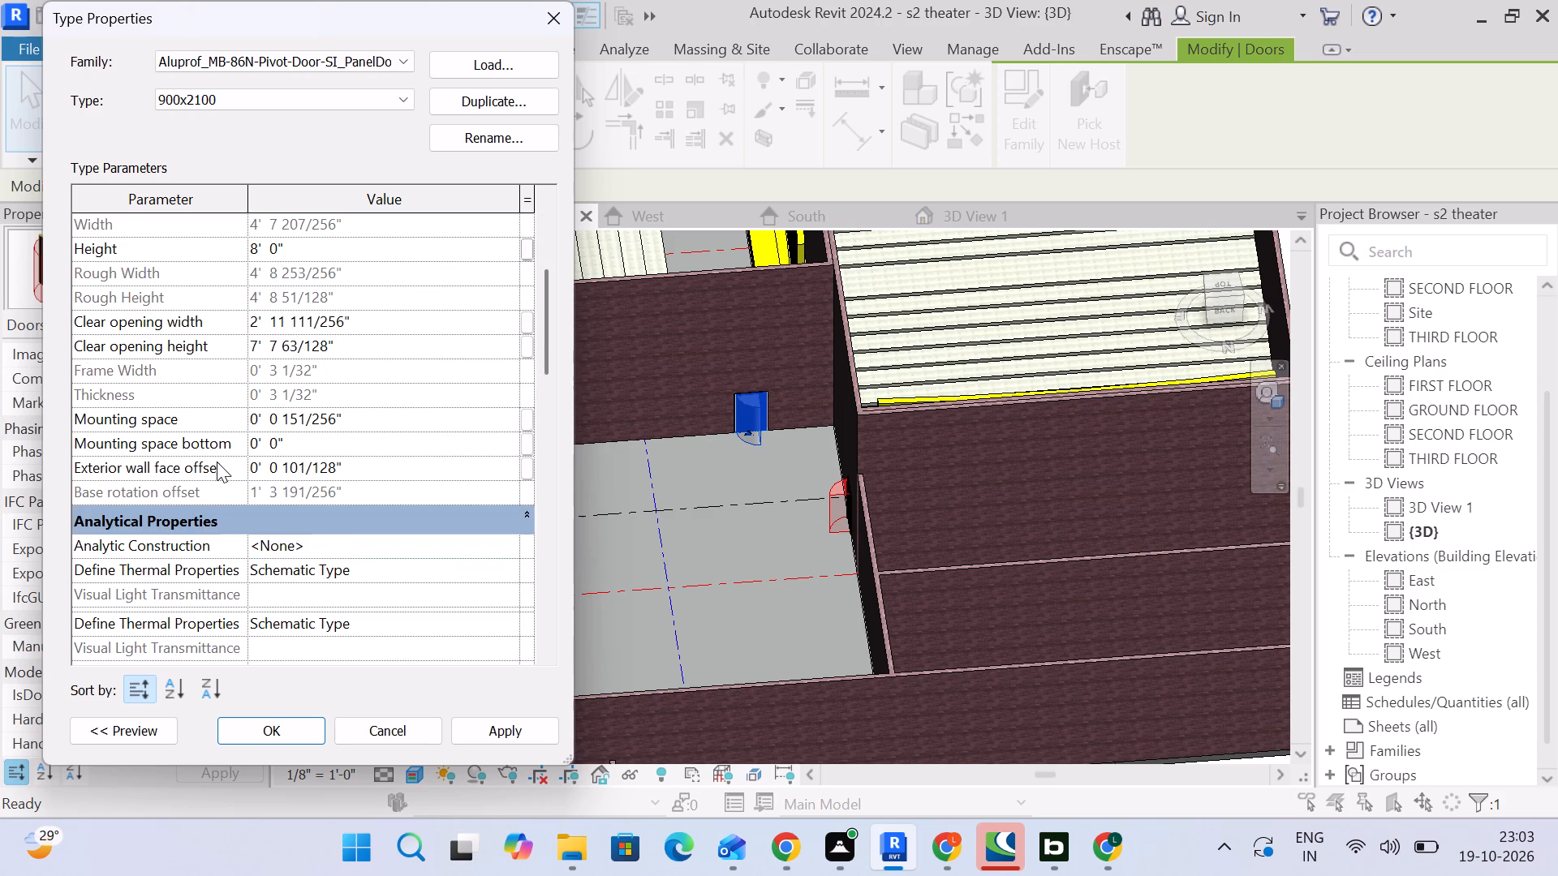
pyautogui.scroll(1, 215, 457)
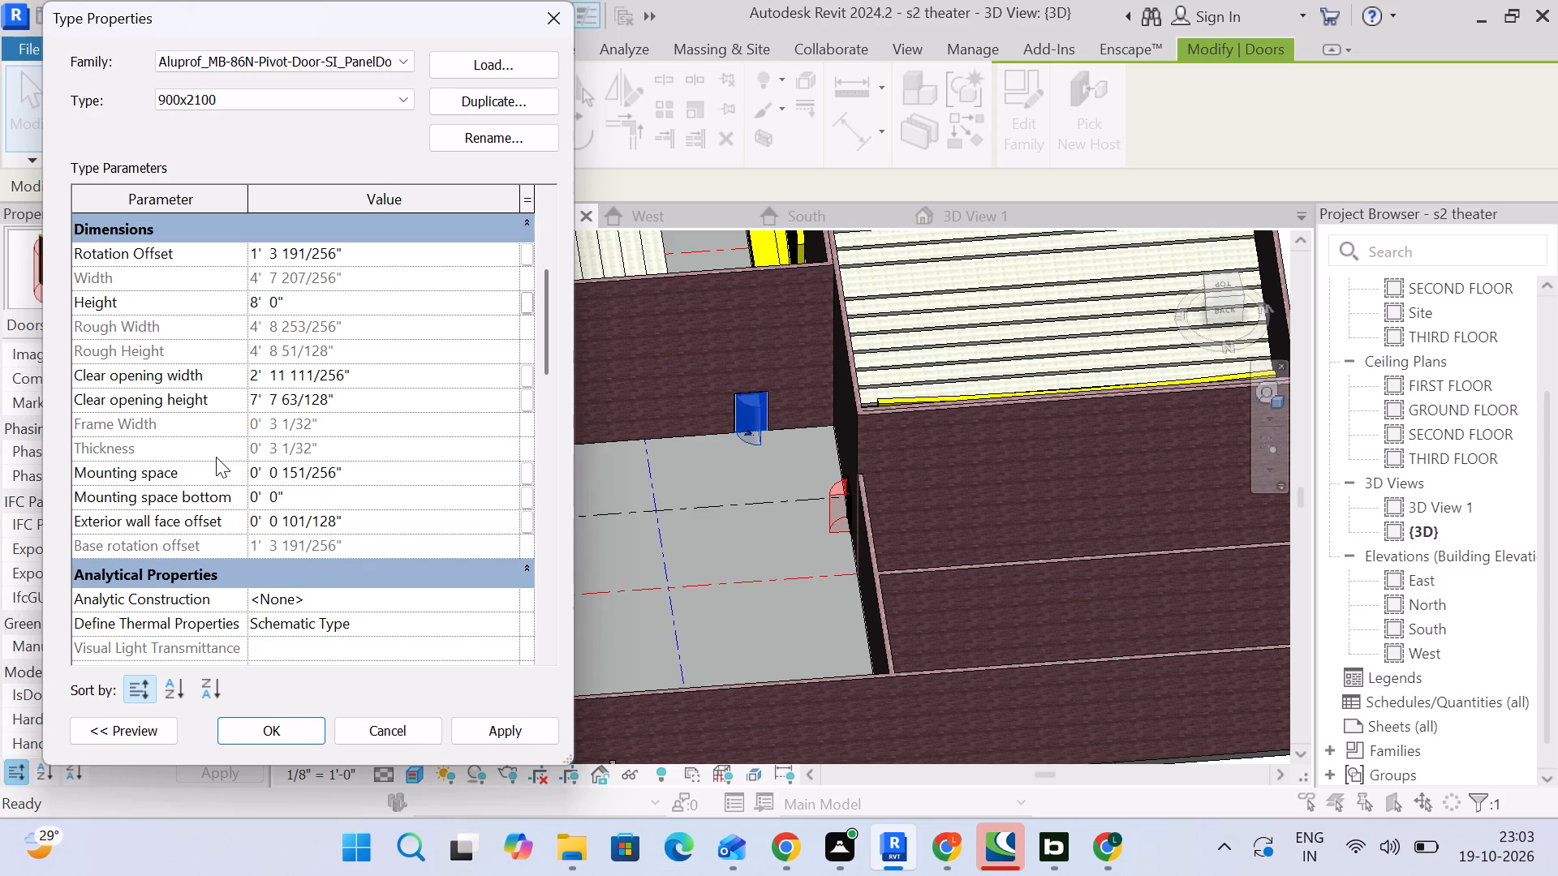
pyautogui.scroll(2, 170, 392)
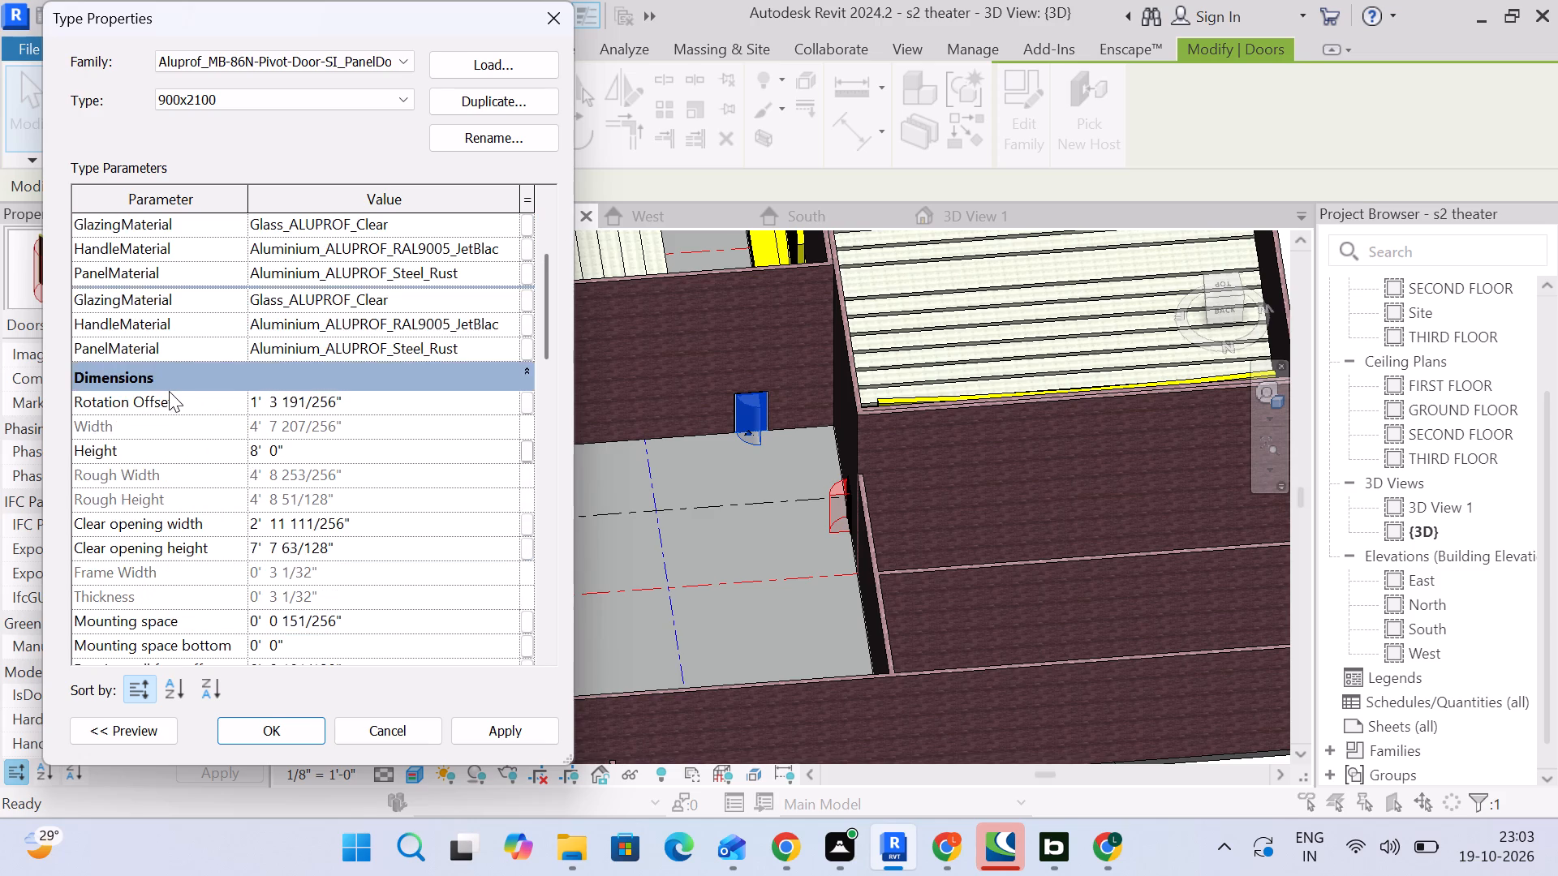
pyautogui.scroll(-1, 163, 393)
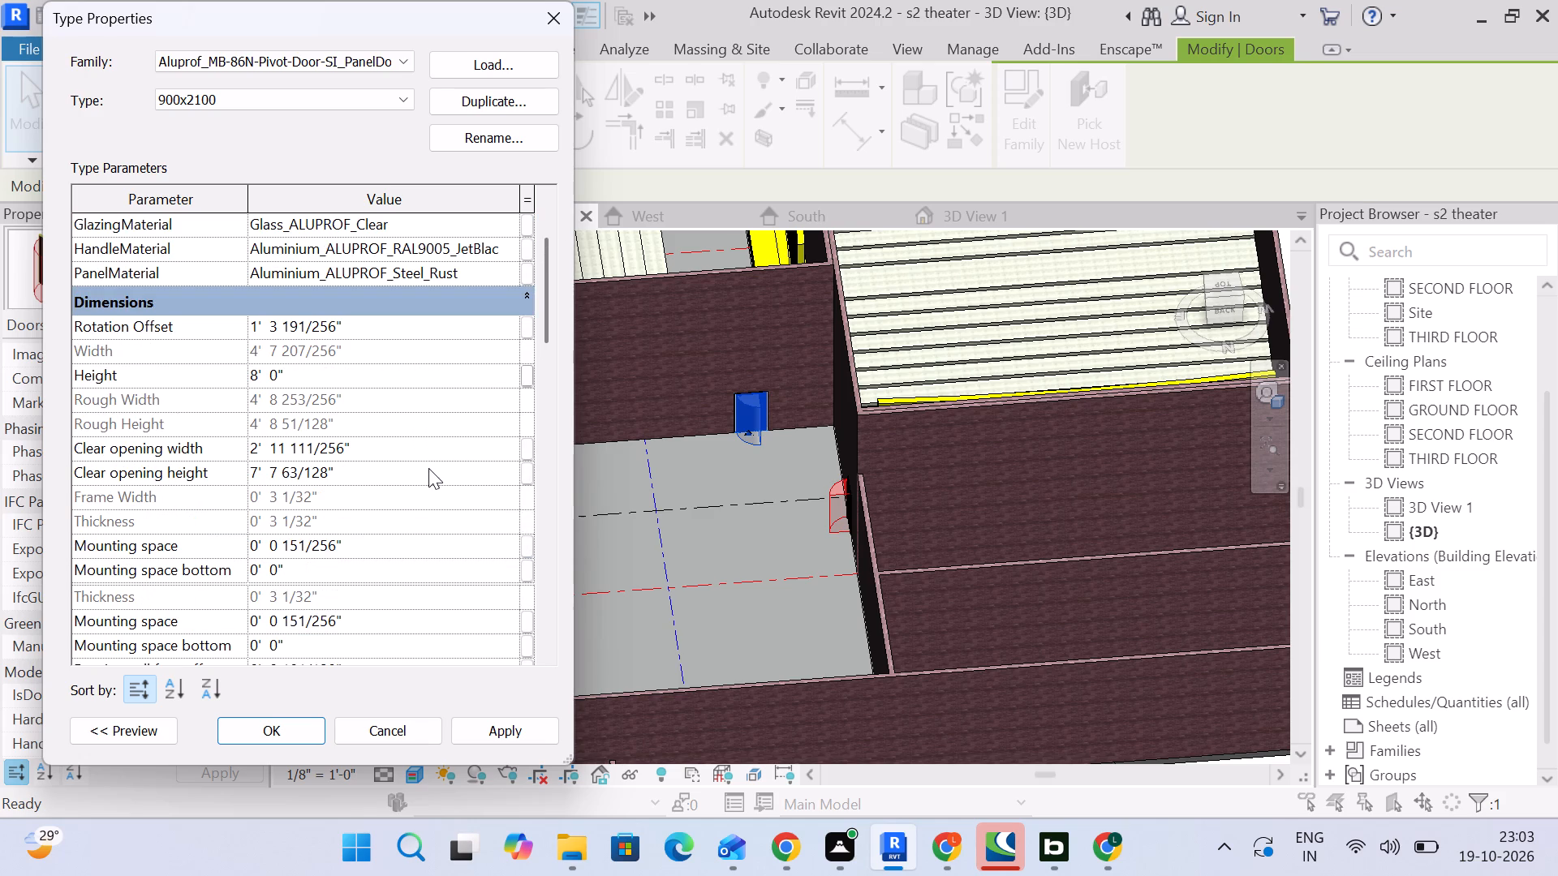
pyautogui.click(506, 739)
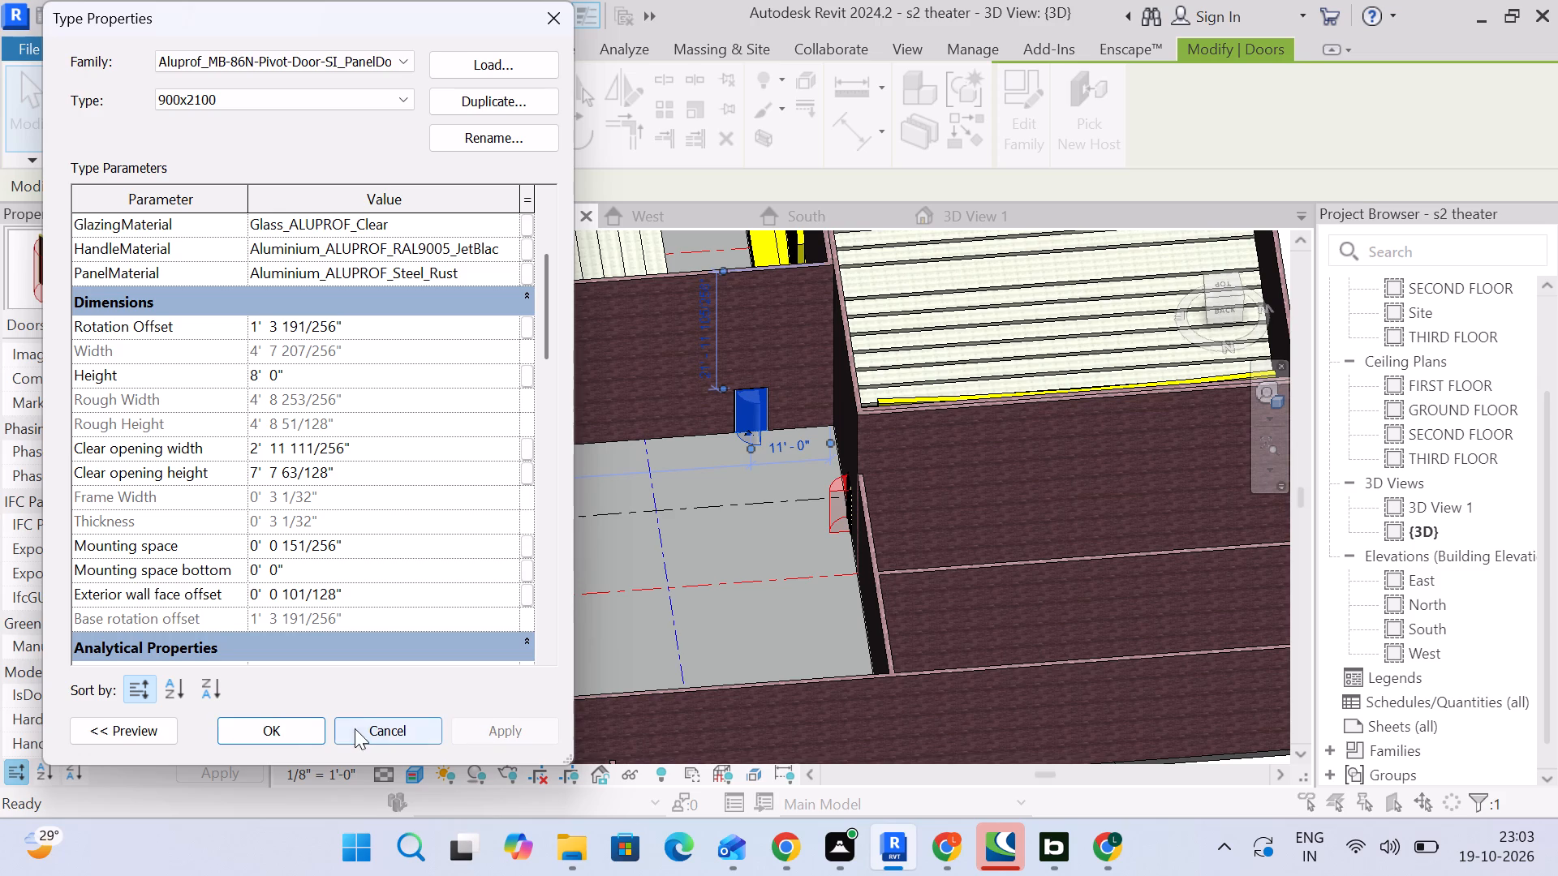
pyautogui.click(277, 731)
# Isolate the second pivot door in the {3D} view with a selection box around it.
pyautogui.scroll(9, 731, 425)
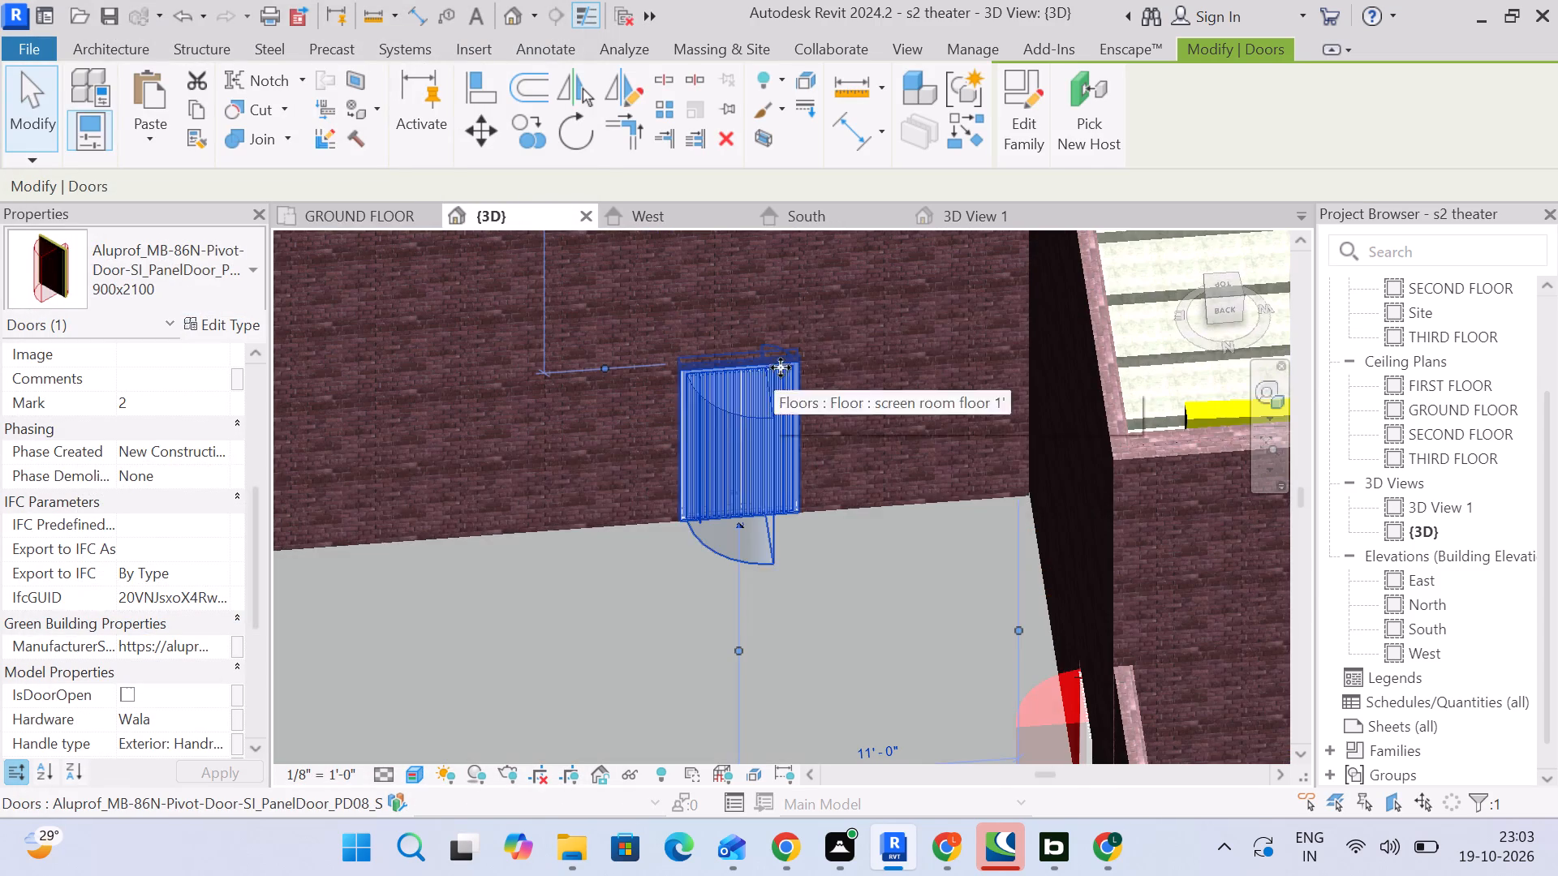
pyautogui.click(751, 143)
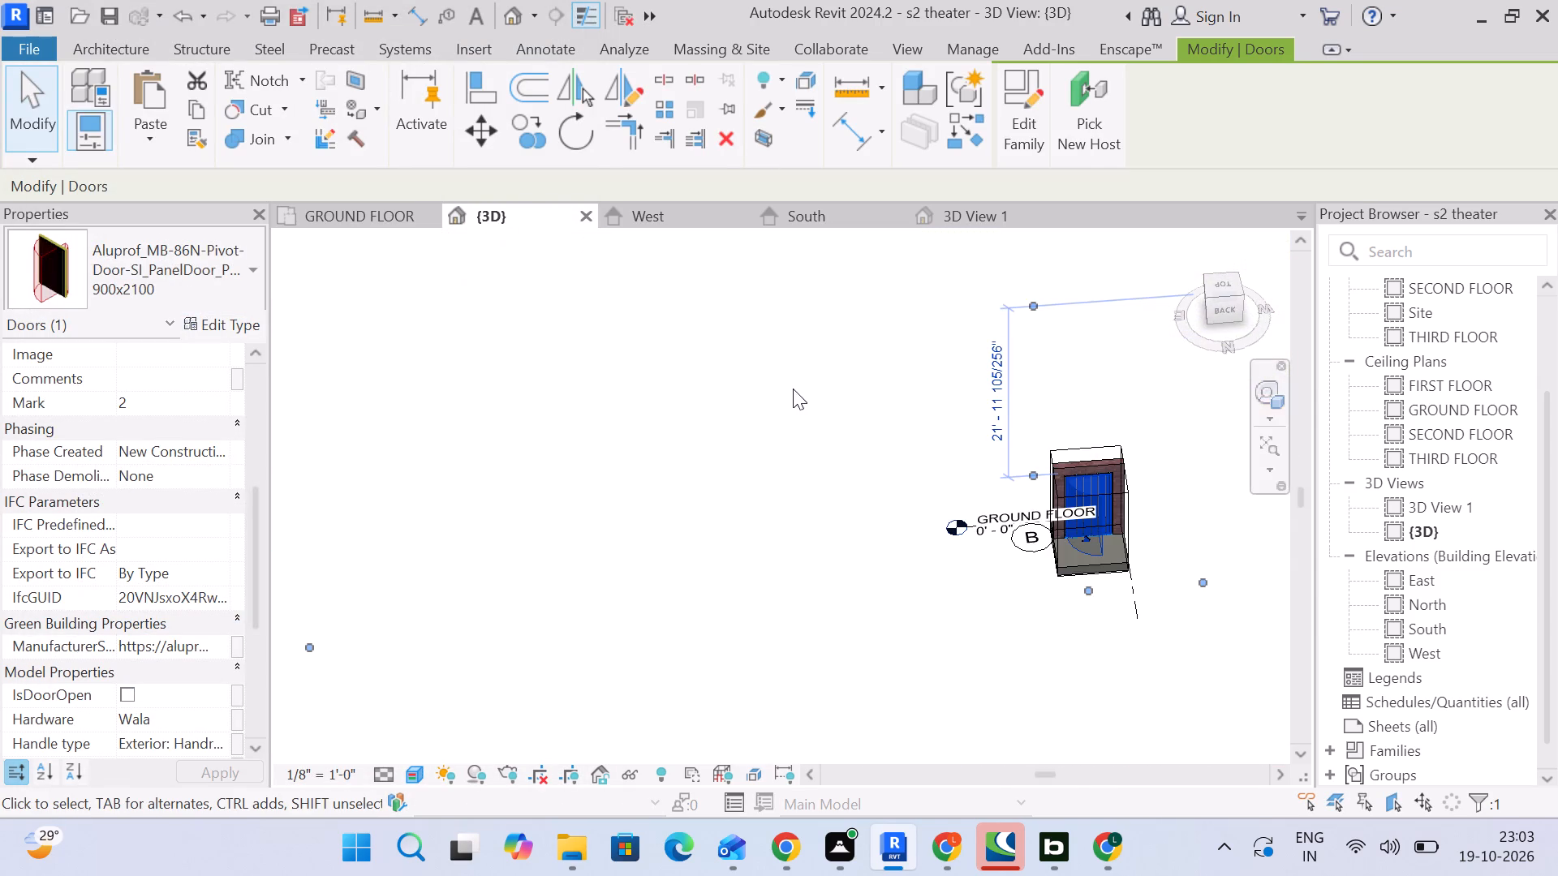
pyautogui.scroll(8, 1170, 539)
pyautogui.moveTo(1199, 565); pyautogui.dragTo(1000, 449, button='middle')
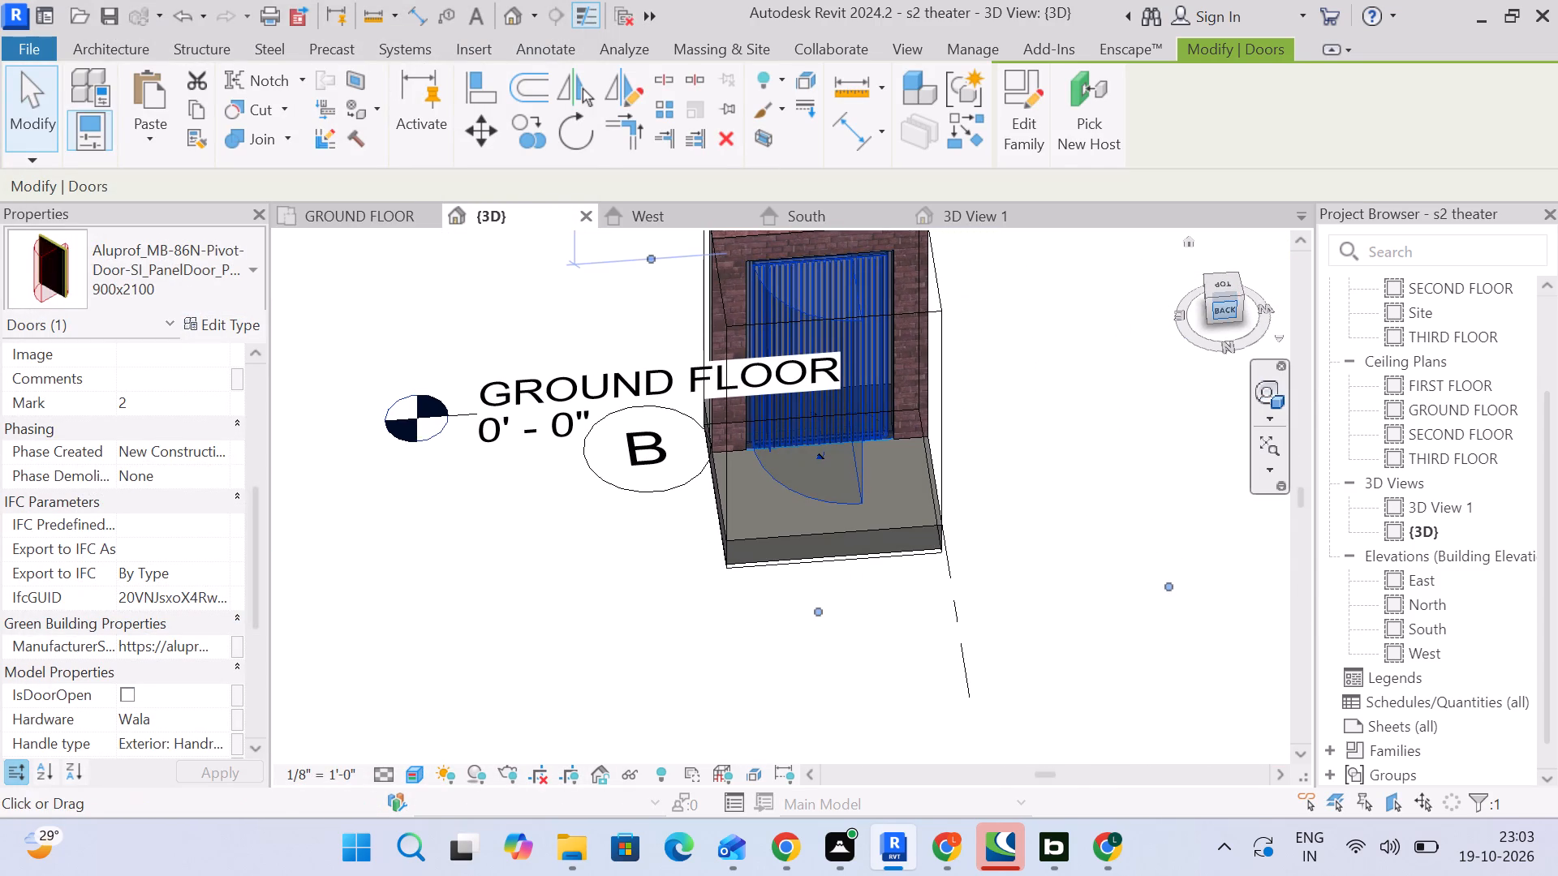
# Examine the isolated second pivot door and its surrounding brick wall straight on from the back in the {3D} view.
pyautogui.click(1229, 311)
pyautogui.click(1050, 409)
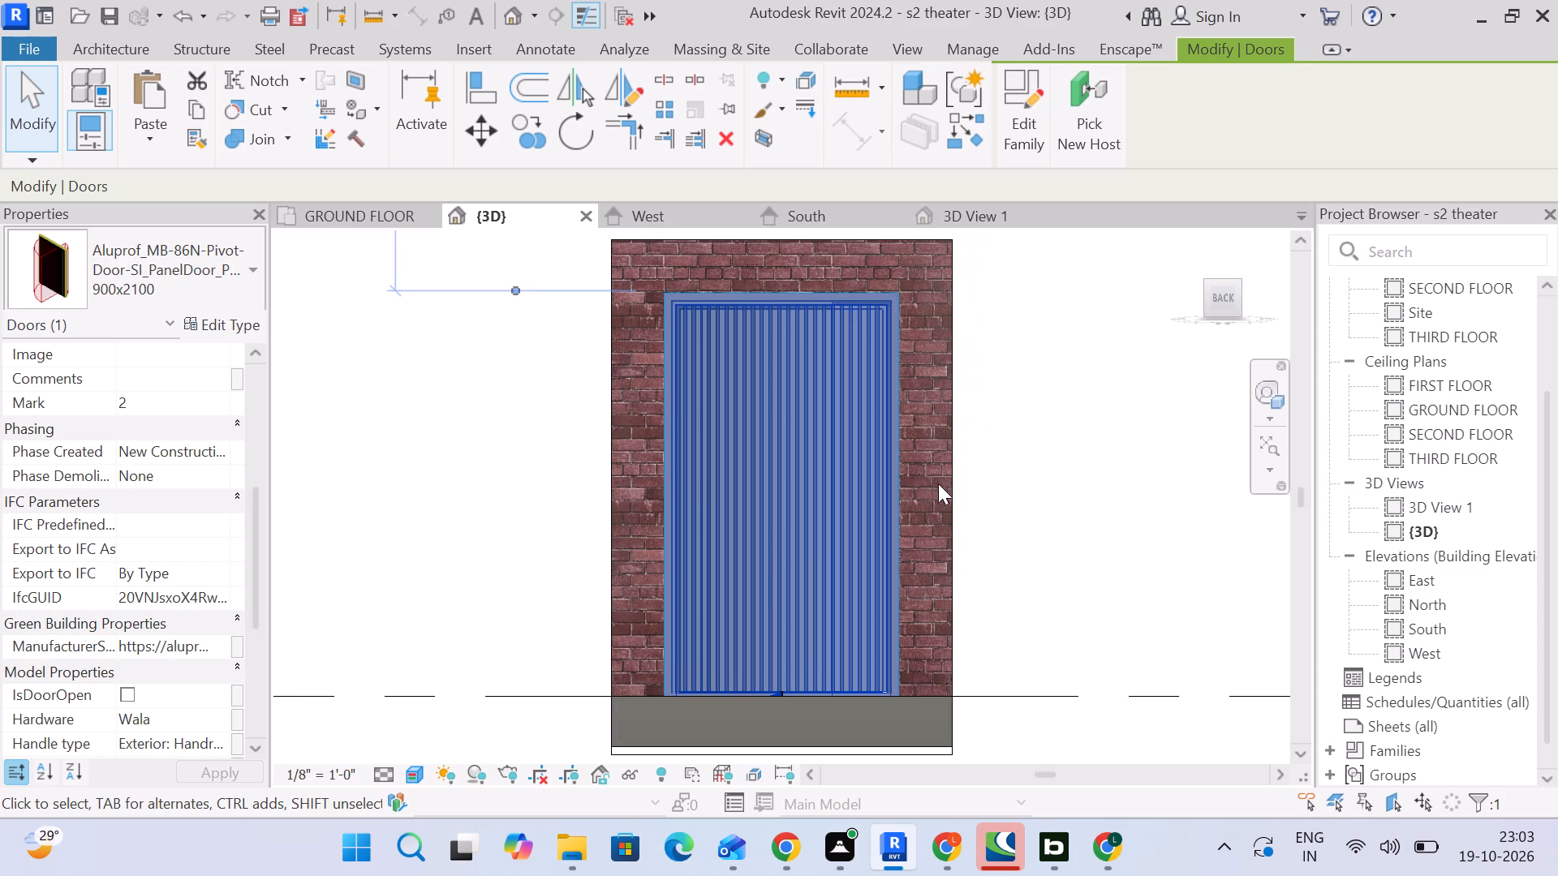
pyautogui.click(1104, 484)
pyautogui.moveTo(1170, 509); pyautogui.dragTo(1100, 462, button='middle')
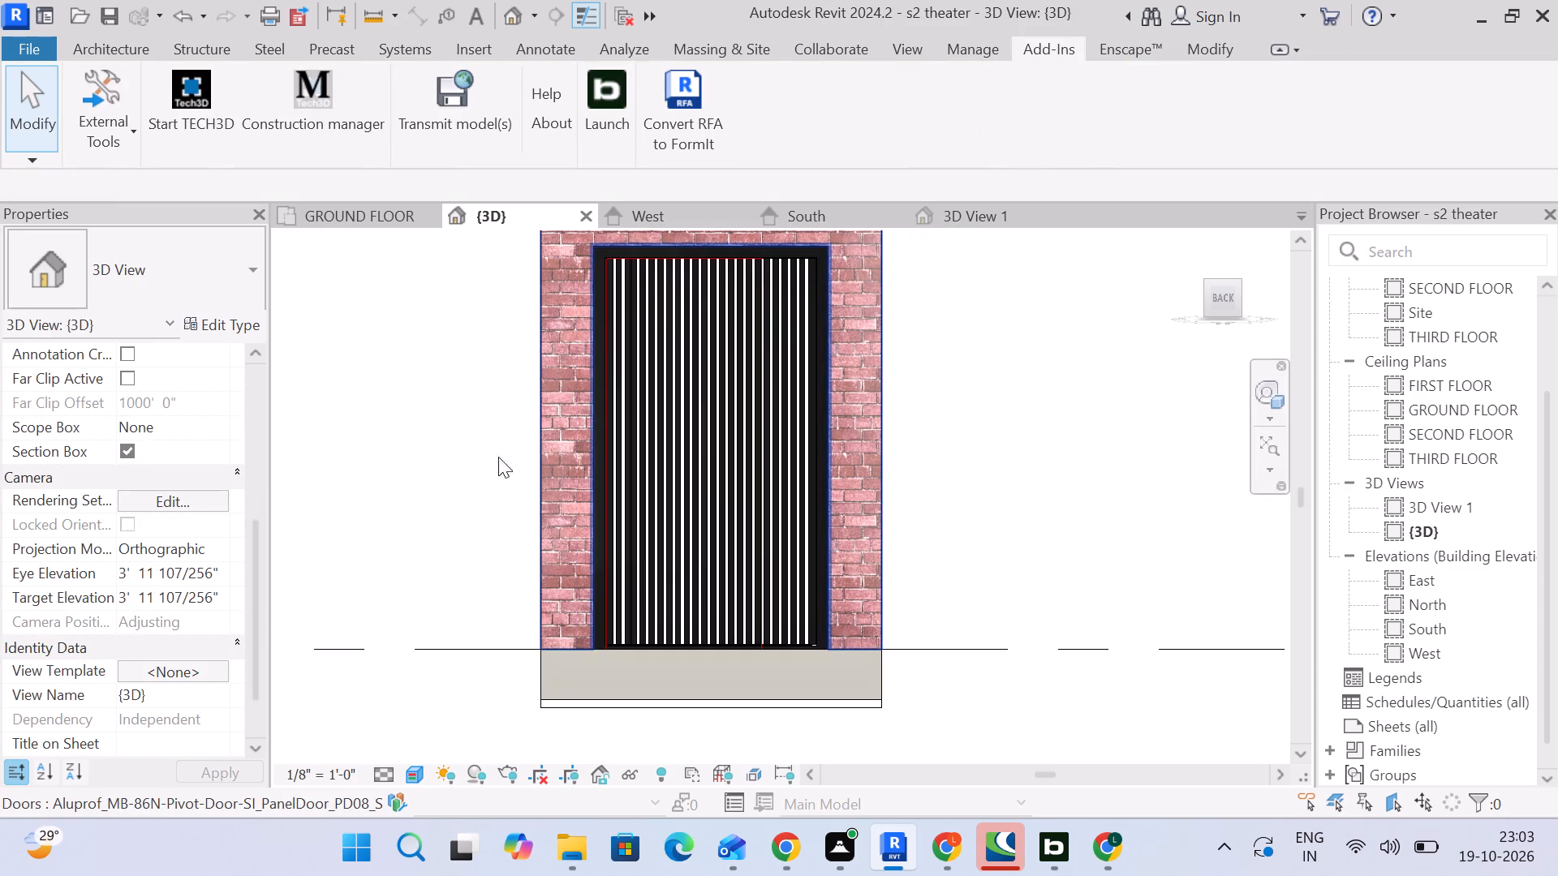
pyautogui.click(409, 462)
pyautogui.click(1206, 52)
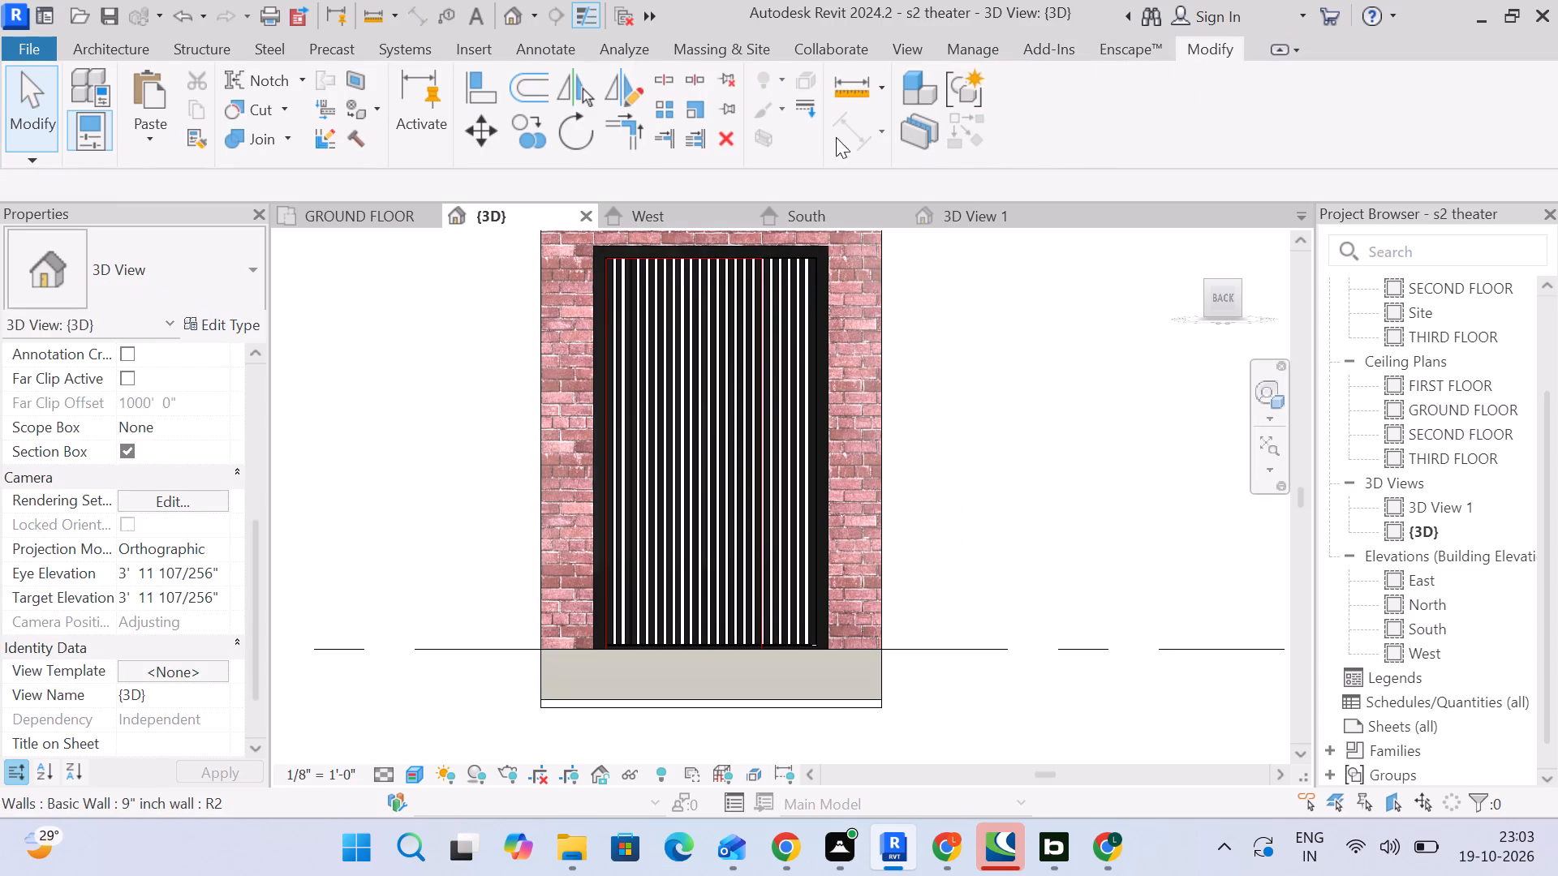
pyautogui.click(114, 52)
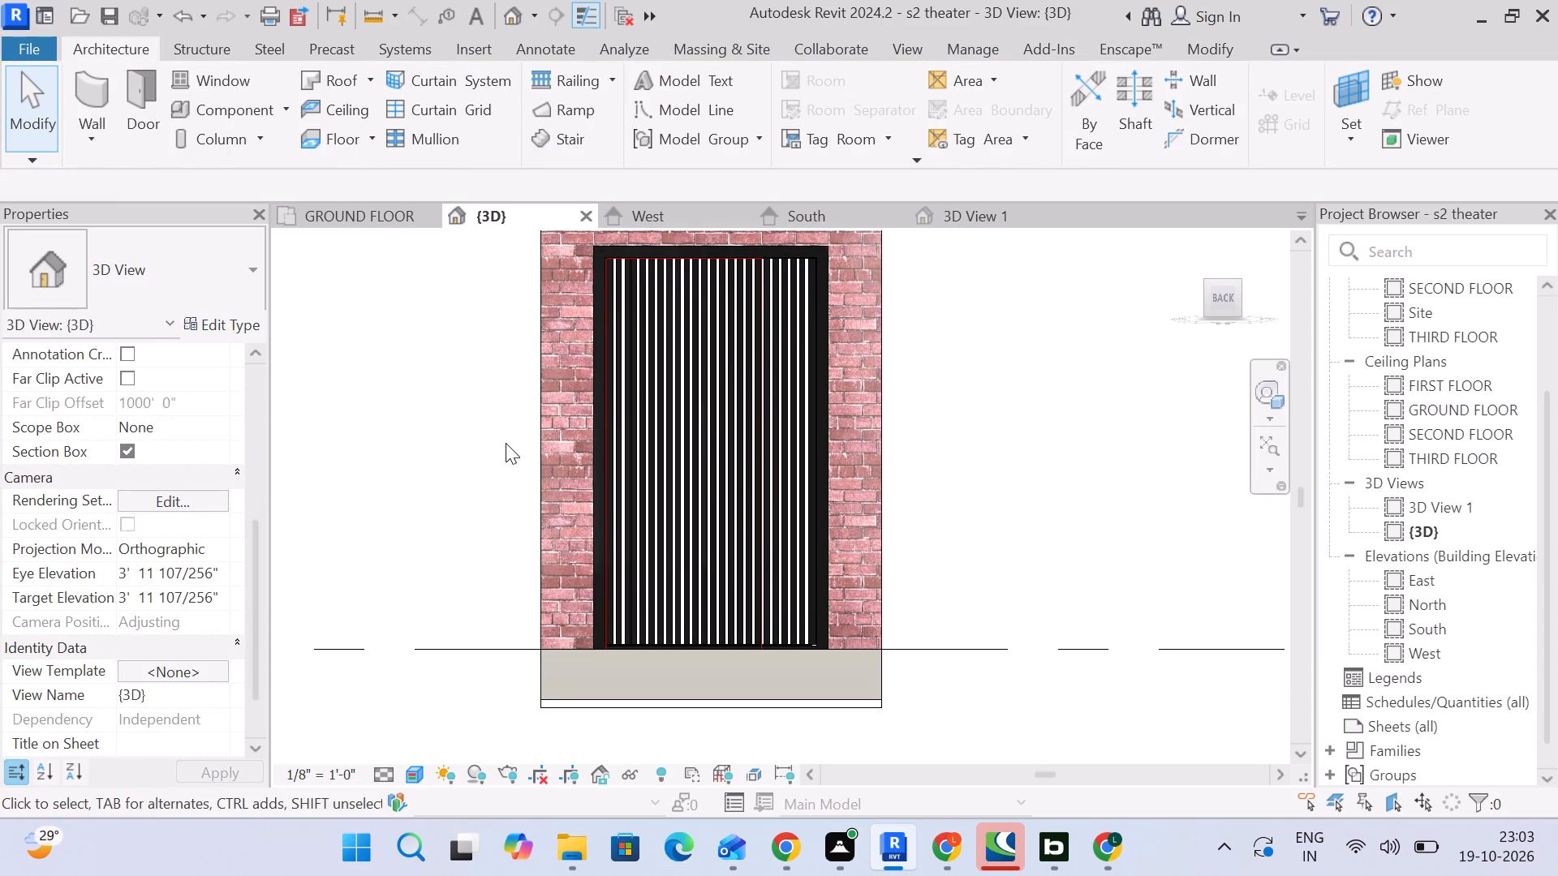
pyautogui.click(1107, 500)
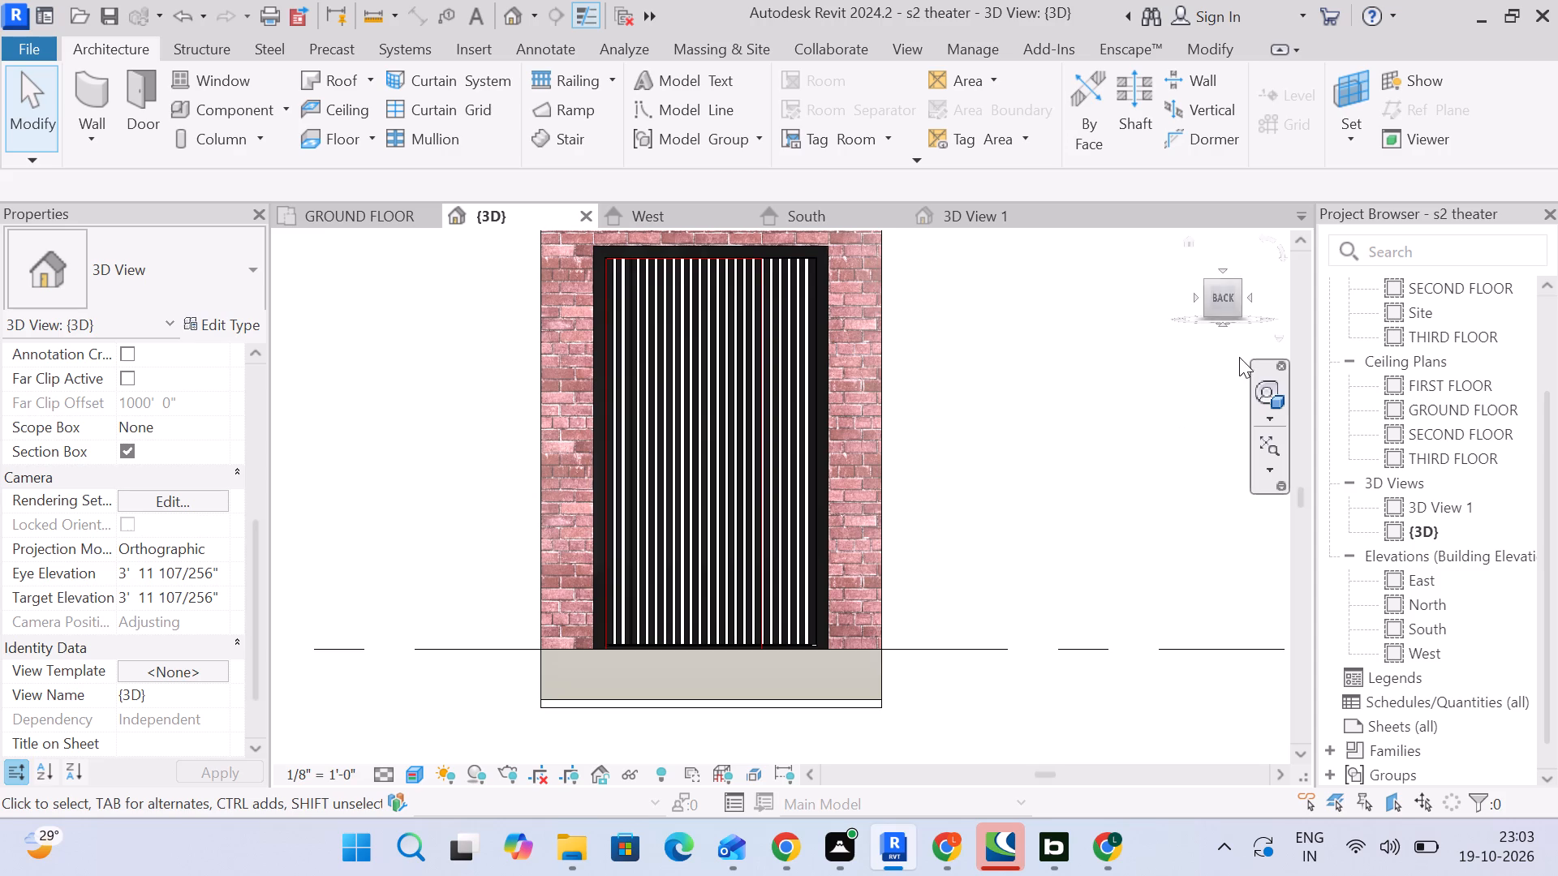
pyautogui.scroll(-3, 982, 370)
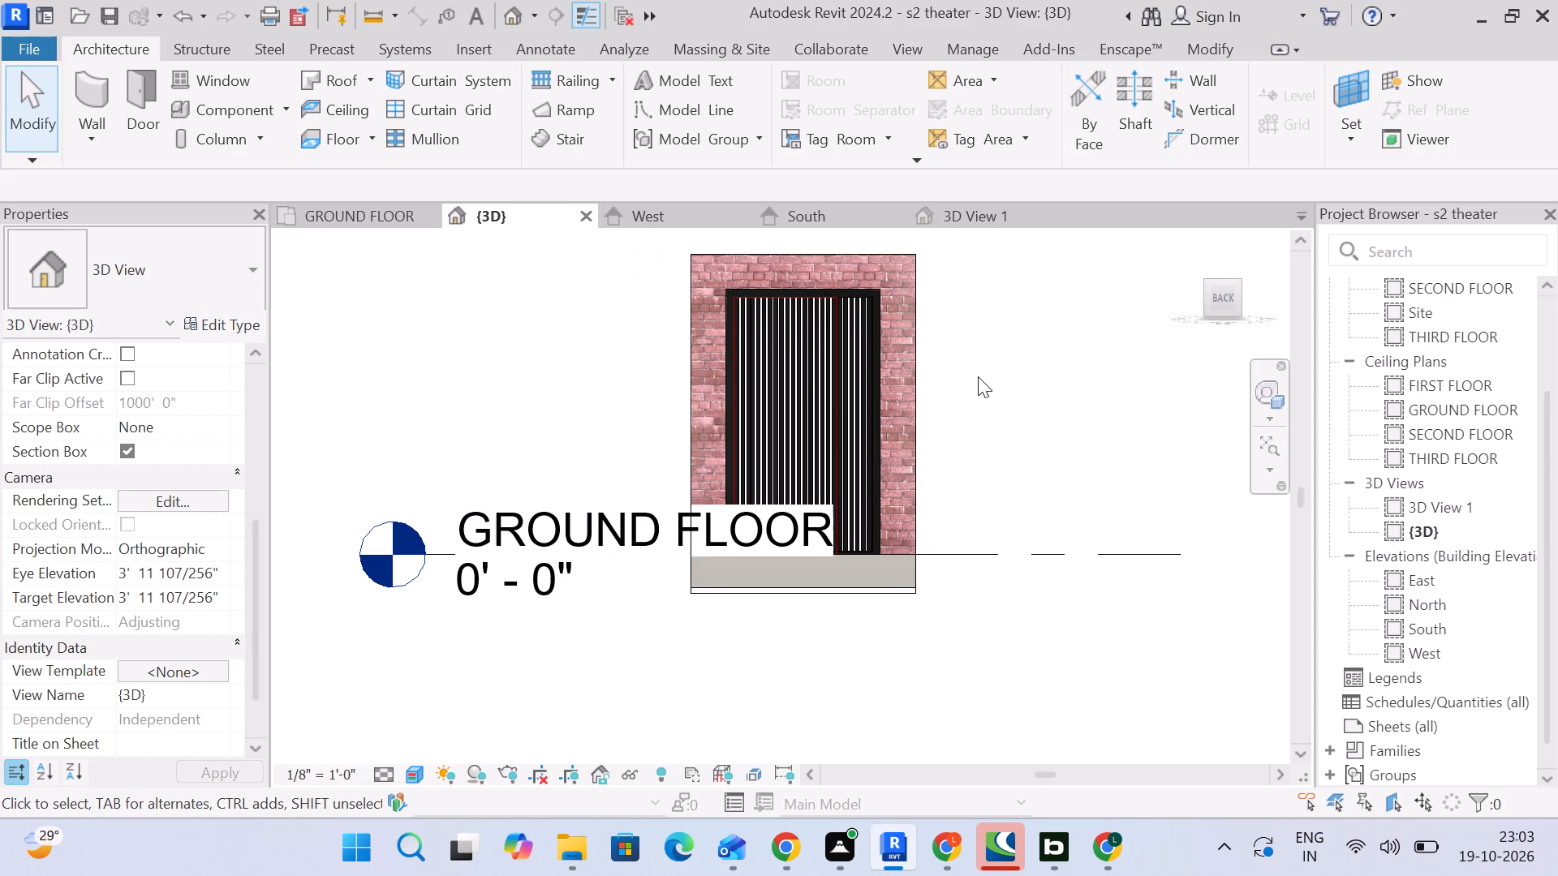
# Turn off the section box in the {3D} view to bring back the whole theater model.
pyautogui.scroll(-2, 133, 521)
pyautogui.scroll(2, 129, 522)
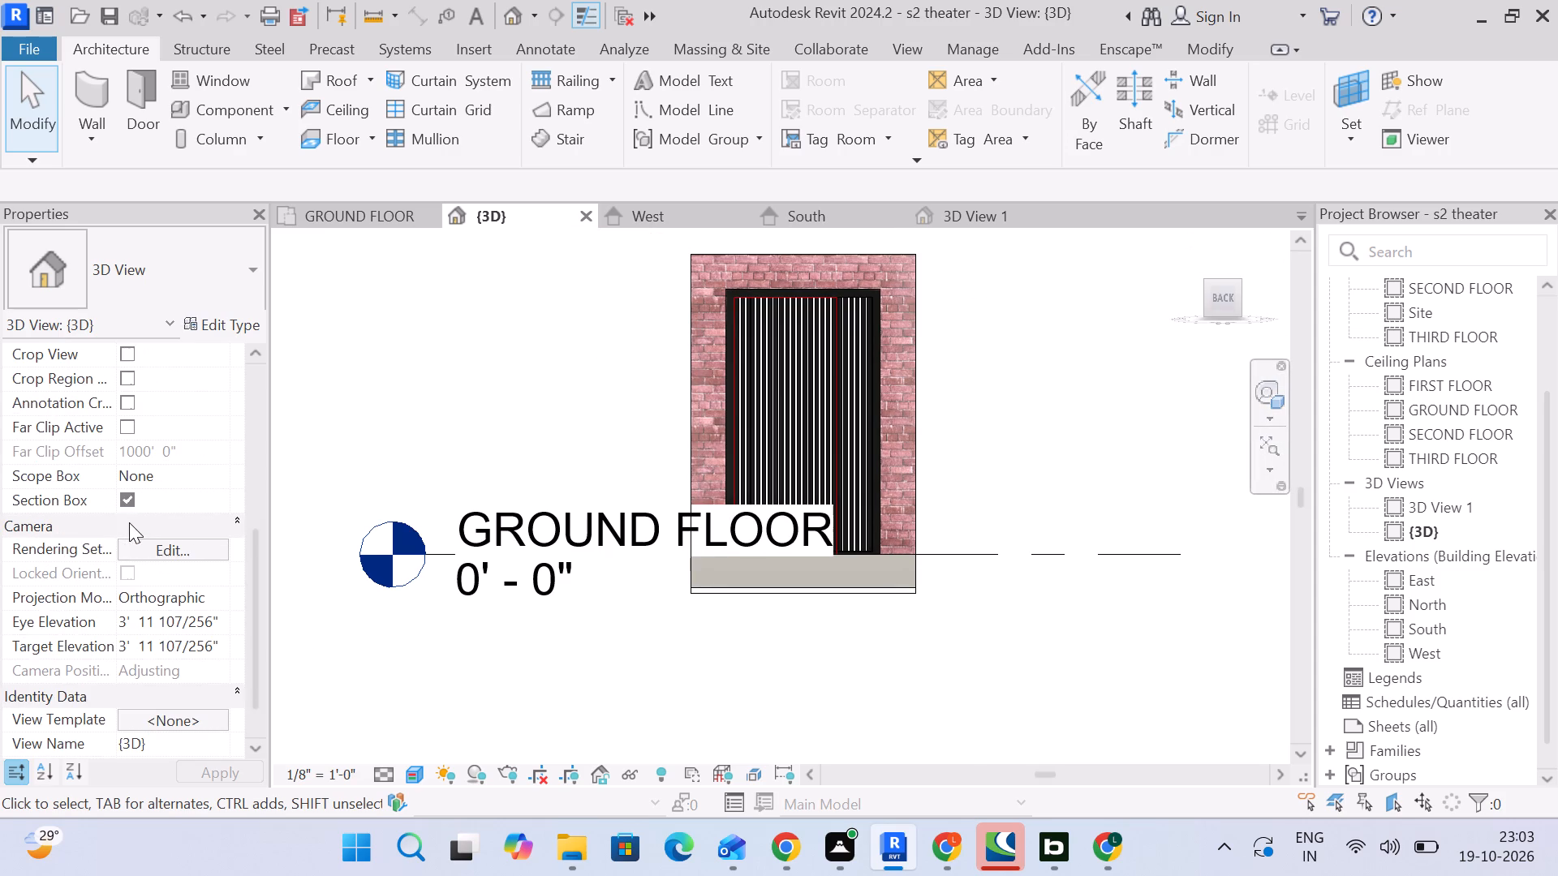
pyautogui.click(127, 495)
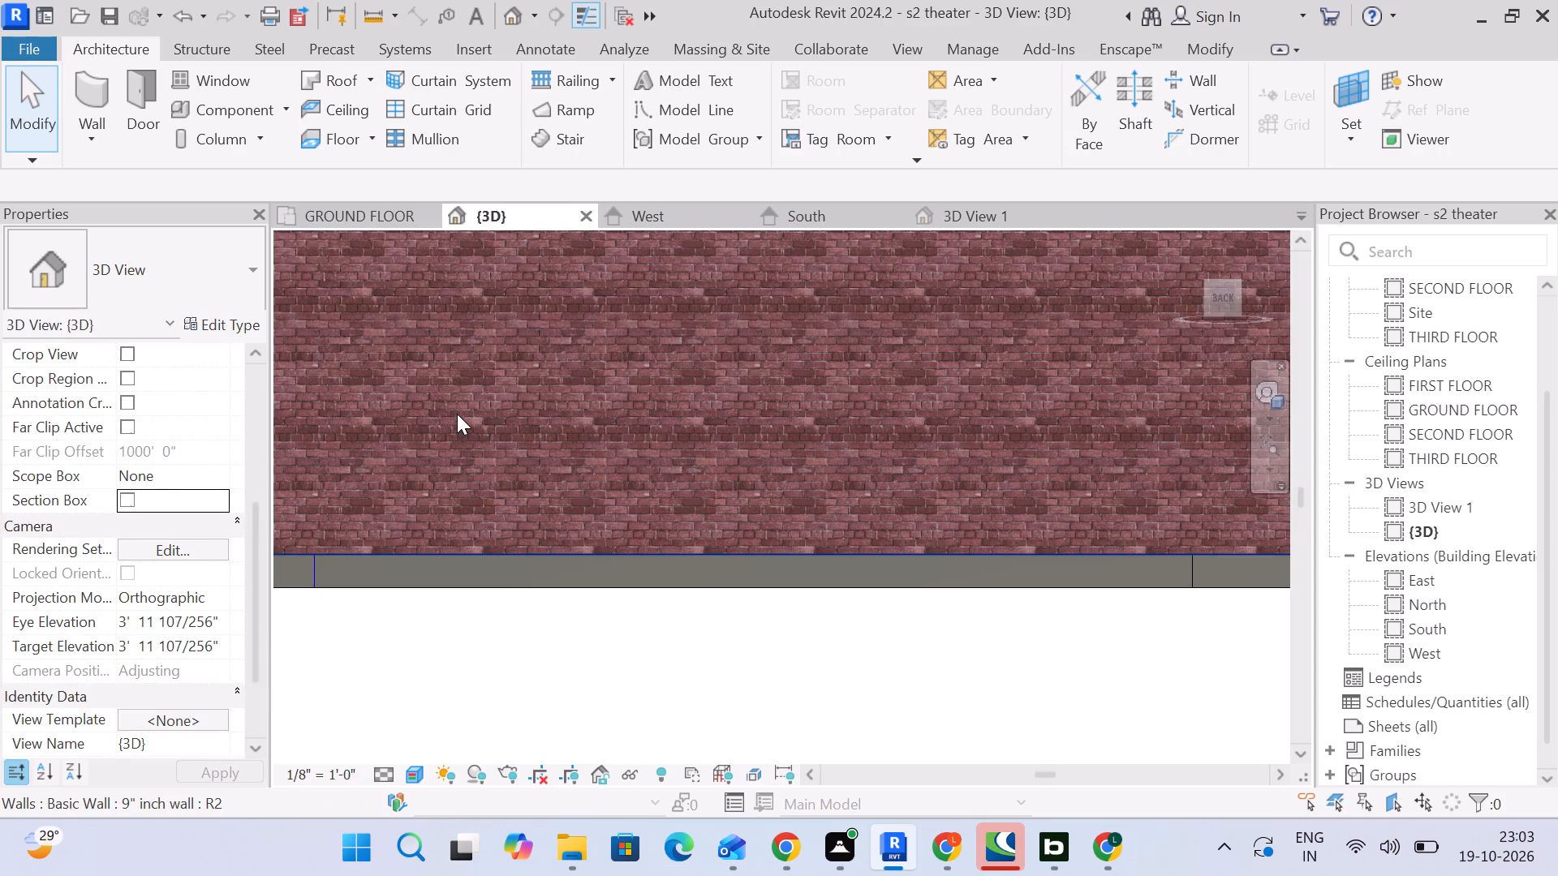
pyautogui.scroll(-10, 457, 414)
# Measure the width of the second pivot door's wall opening in the GROUND FLOOR plan using an aligned dimension.
pyautogui.click(395, 222)
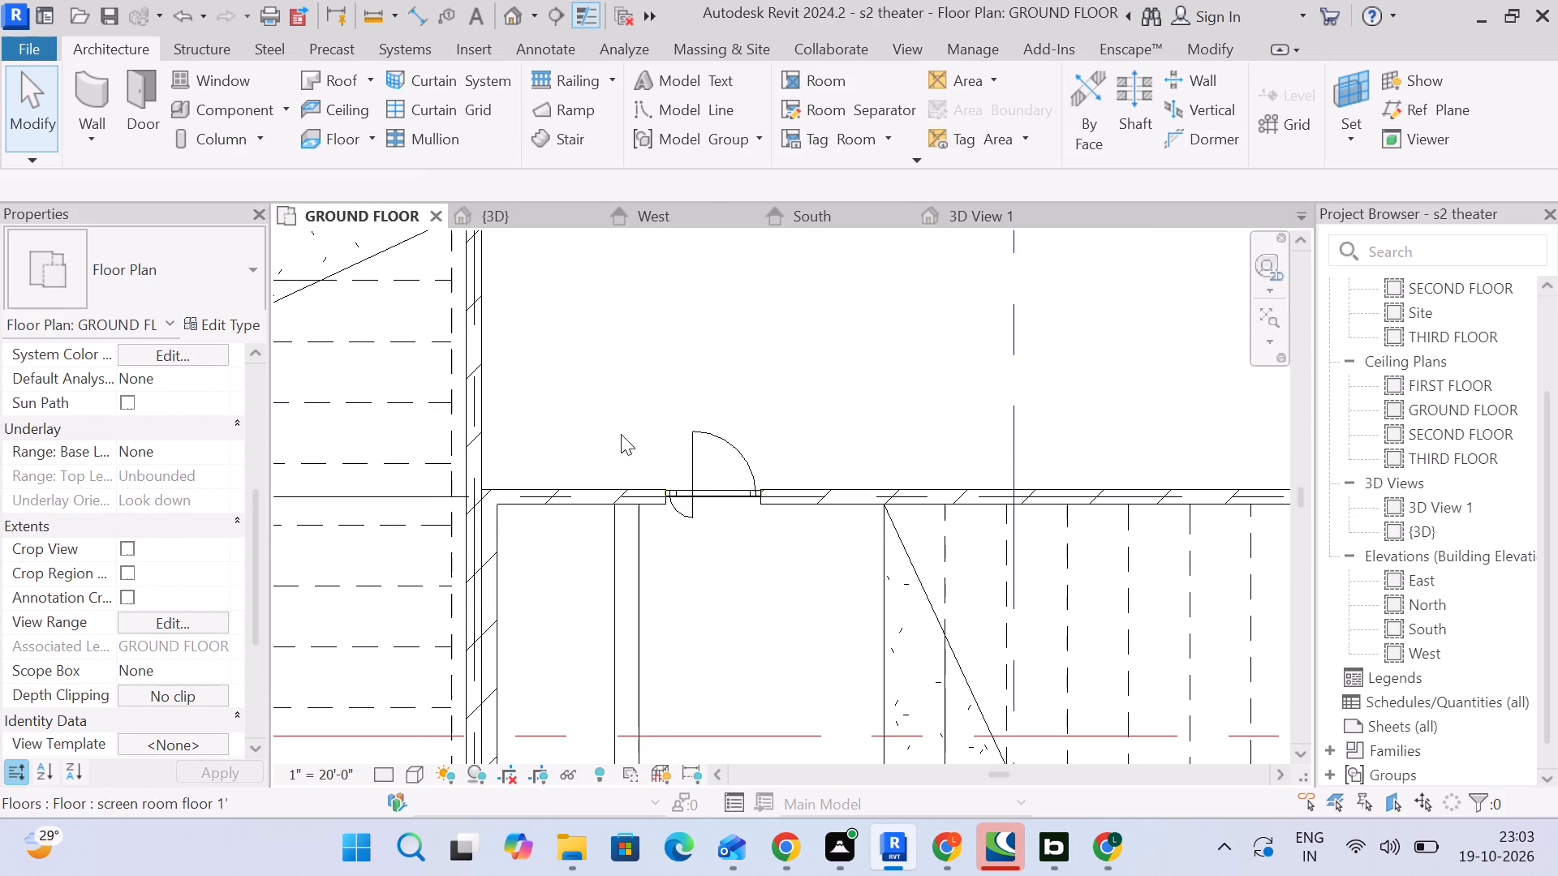
pyautogui.scroll(10, 704, 509)
pyautogui.moveTo(846, 652); pyautogui.dragTo(746, 603, button='middle')
pyautogui.scroll(-1, 745, 603)
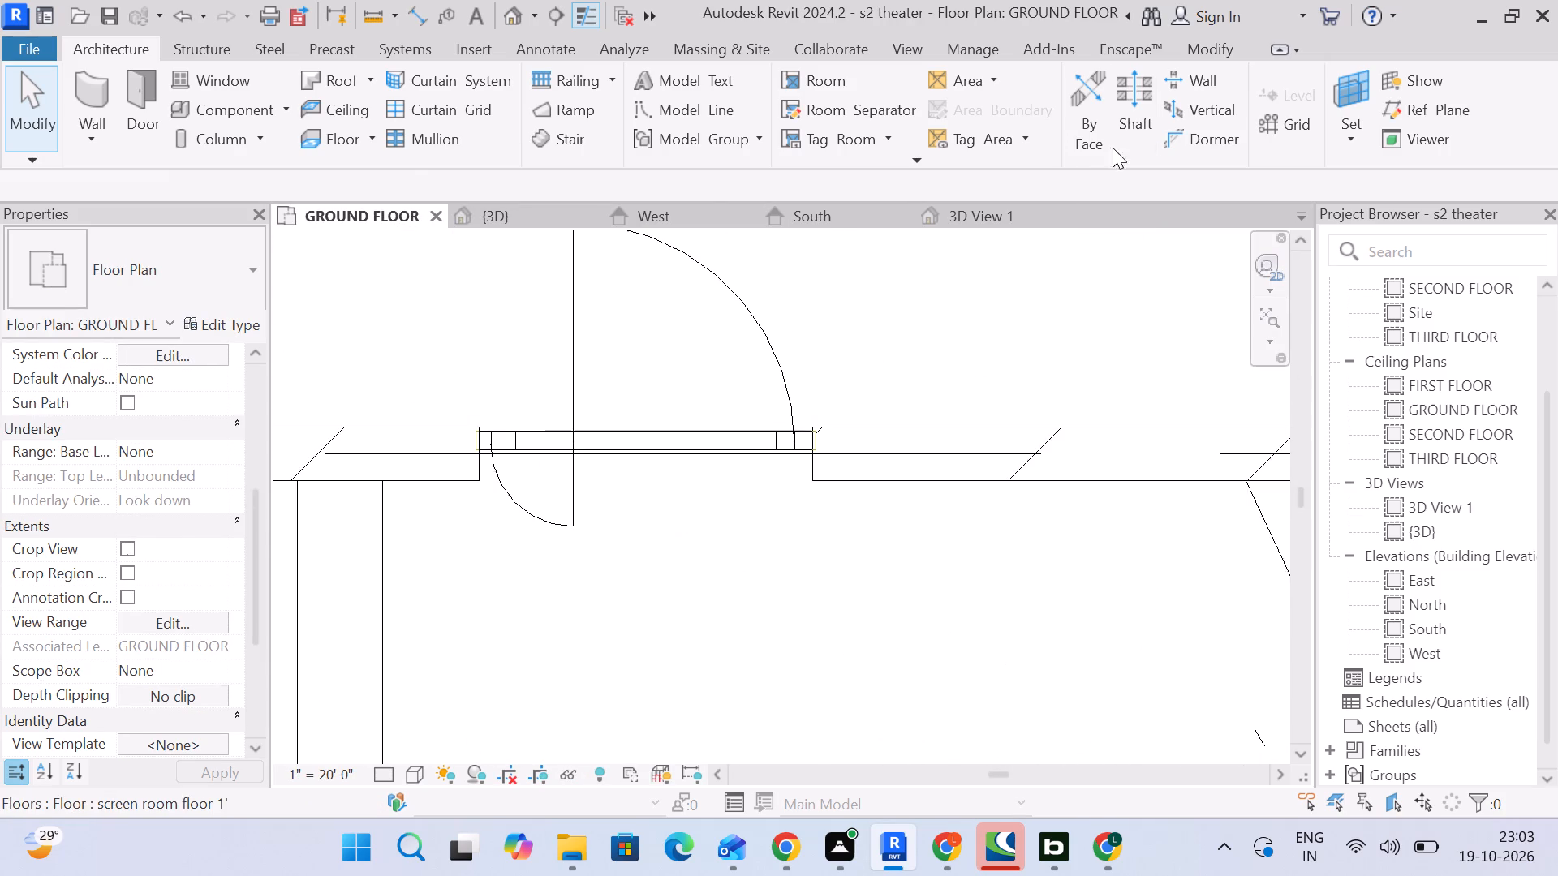
pyautogui.click(1203, 45)
pyautogui.click(856, 147)
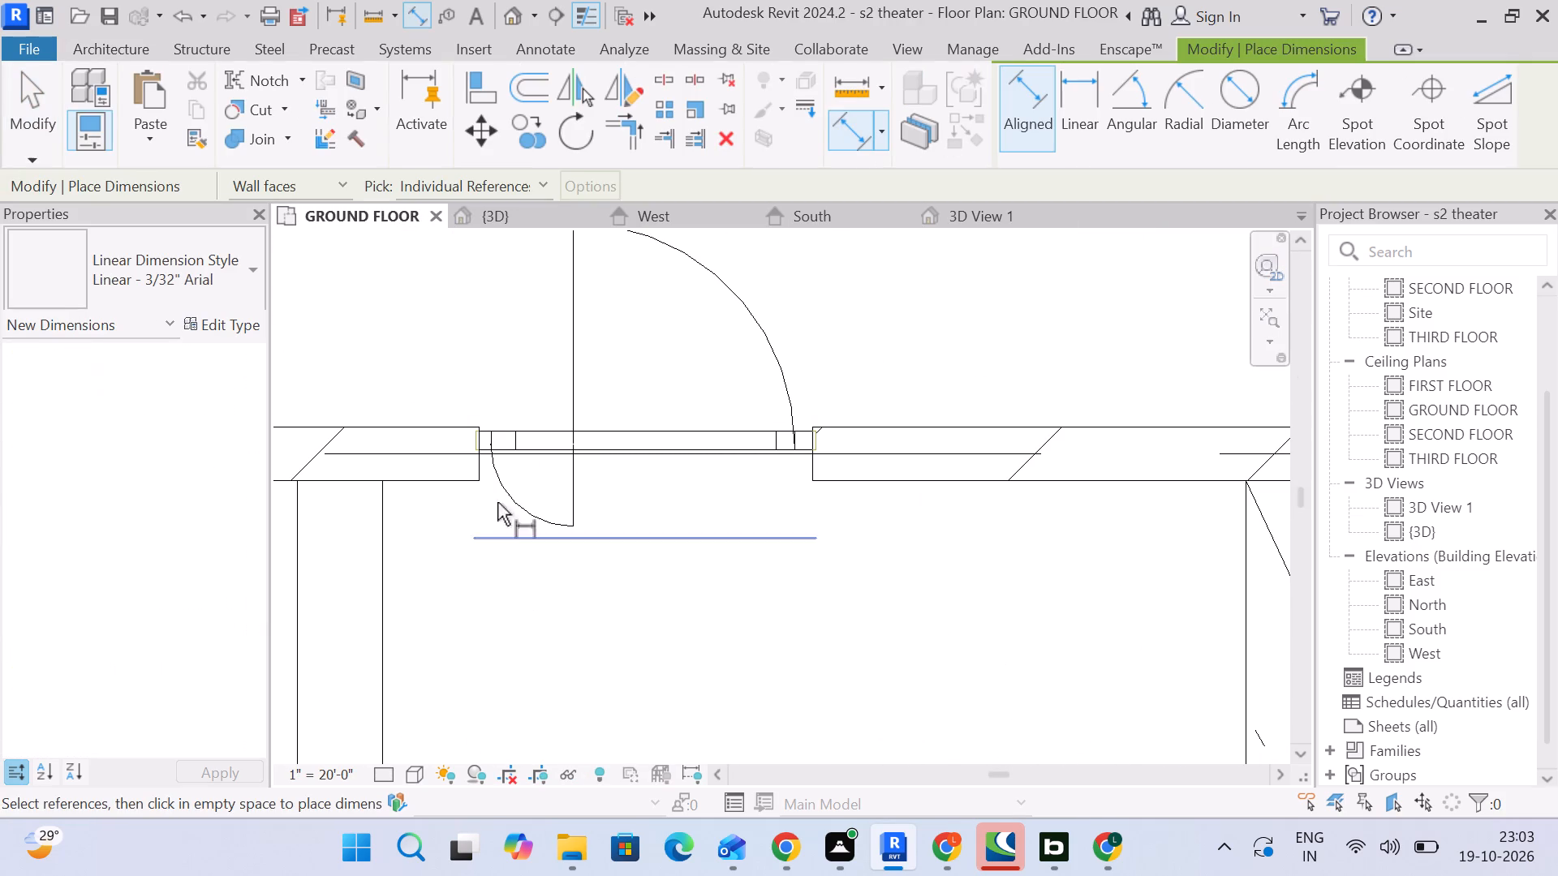
pyautogui.scroll(3, 496, 457)
pyautogui.click(470, 488)
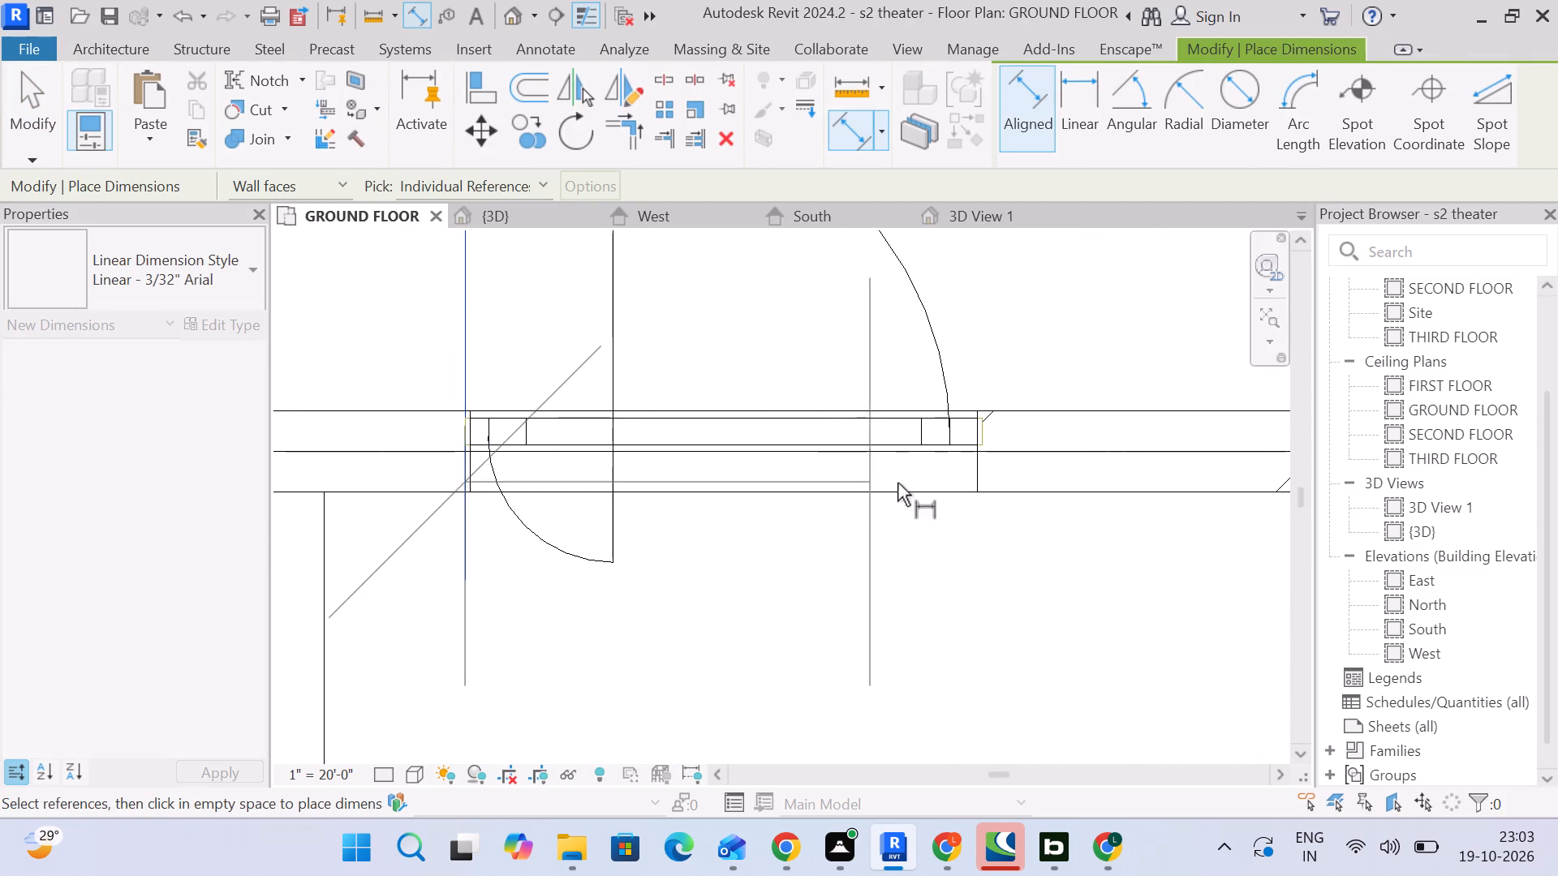
pyautogui.click(980, 495)
pyautogui.scroll(-7, 977, 488)
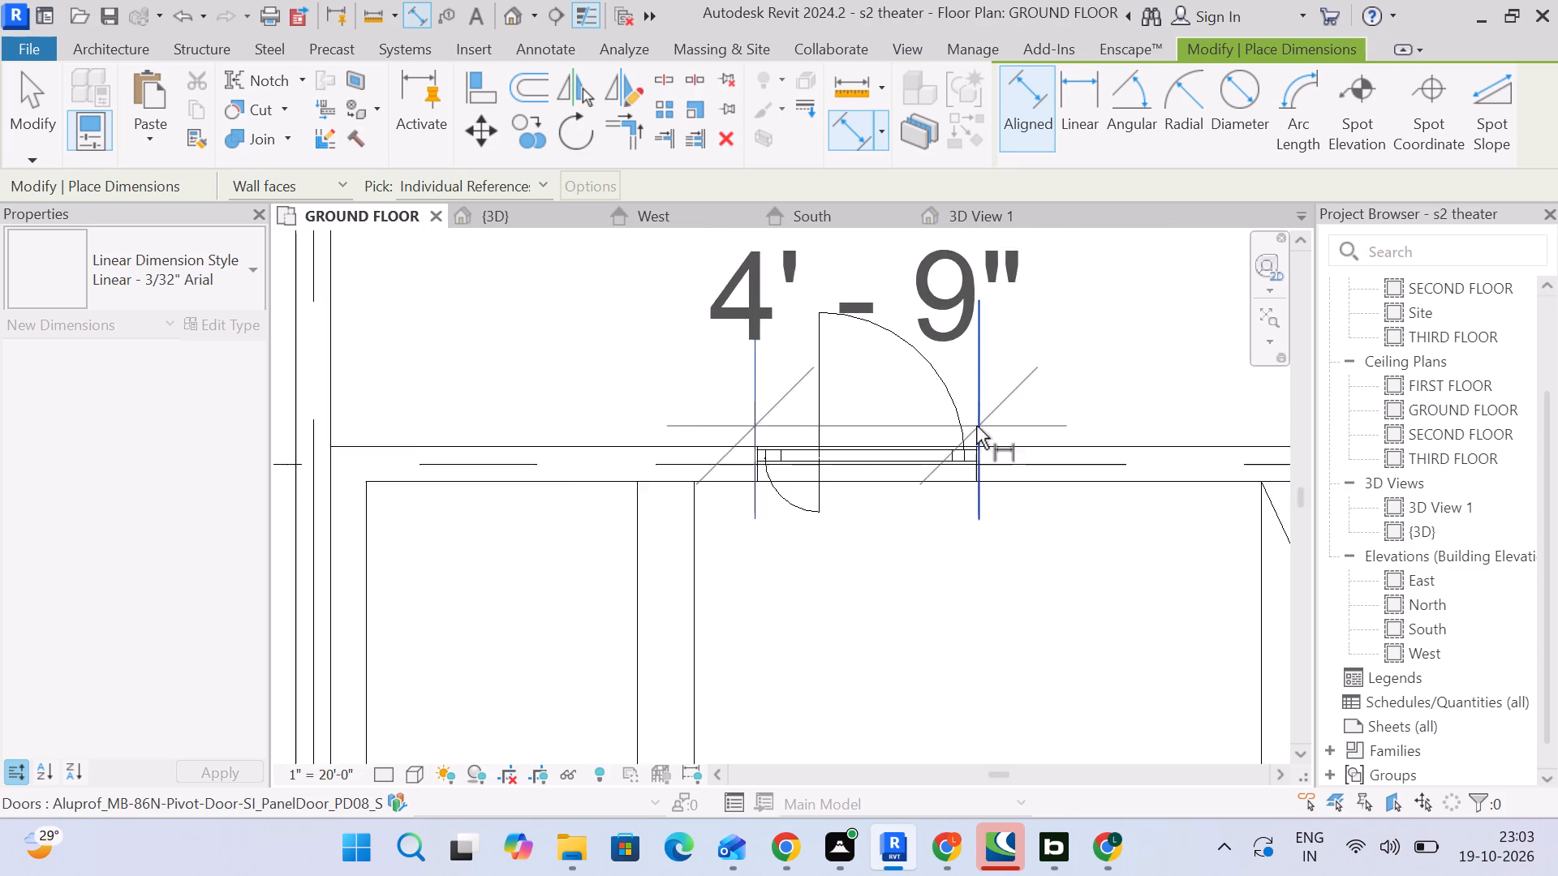
pyautogui.moveTo(976, 426); pyautogui.dragTo(956, 590, button='middle')
pyautogui.click(963, 492)
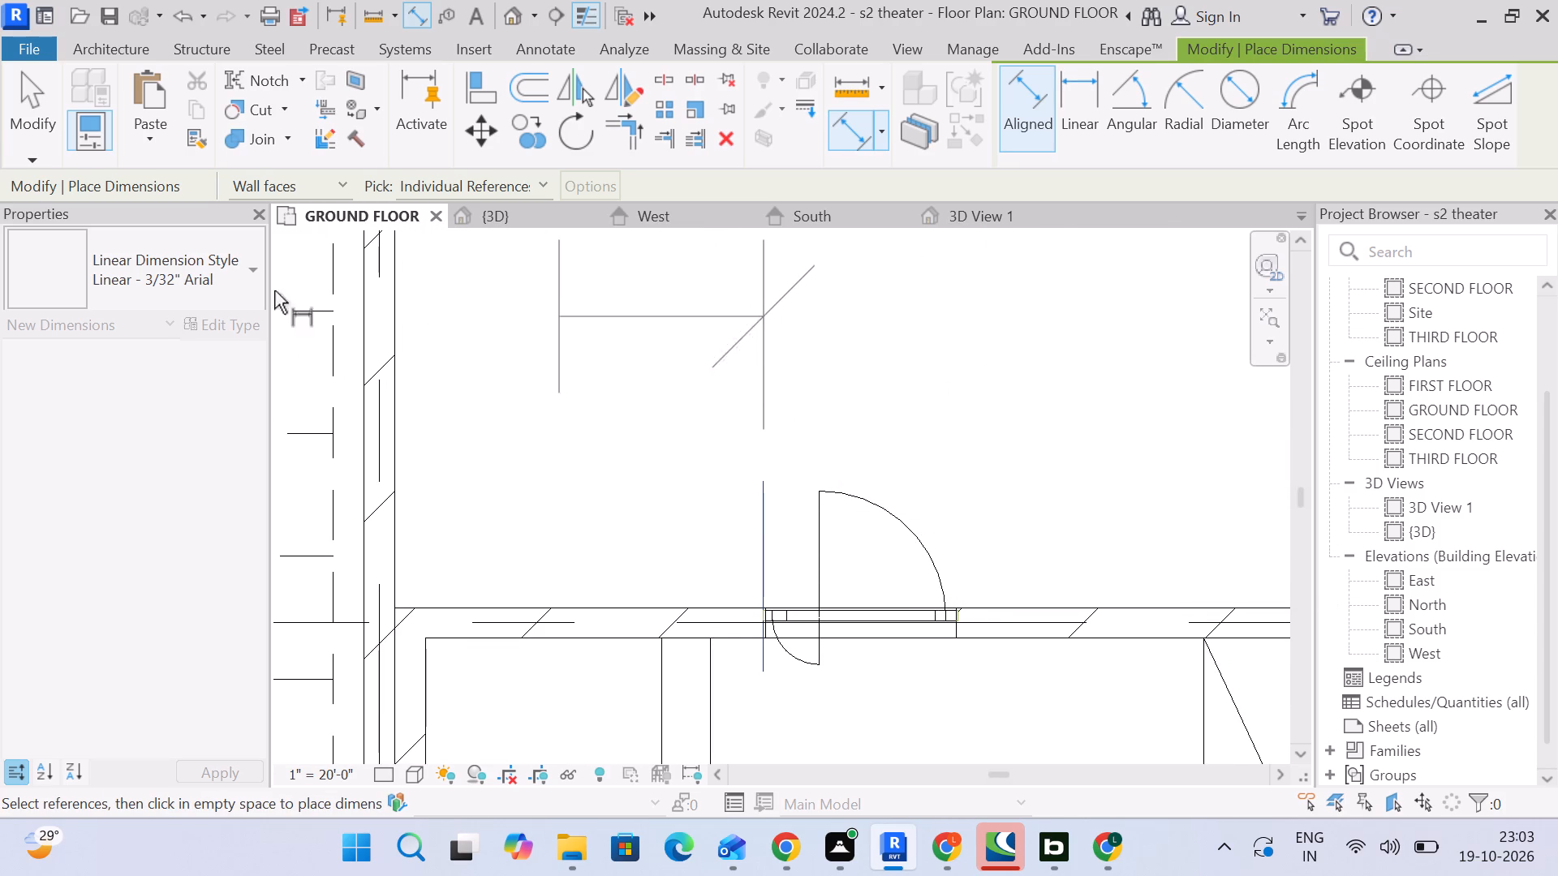
pyautogui.click(36, 112)
# Review the material and dimension type parameters of the second pivot door's 900x2100 type without changing them.
pyautogui.scroll(-4, 731, 619)
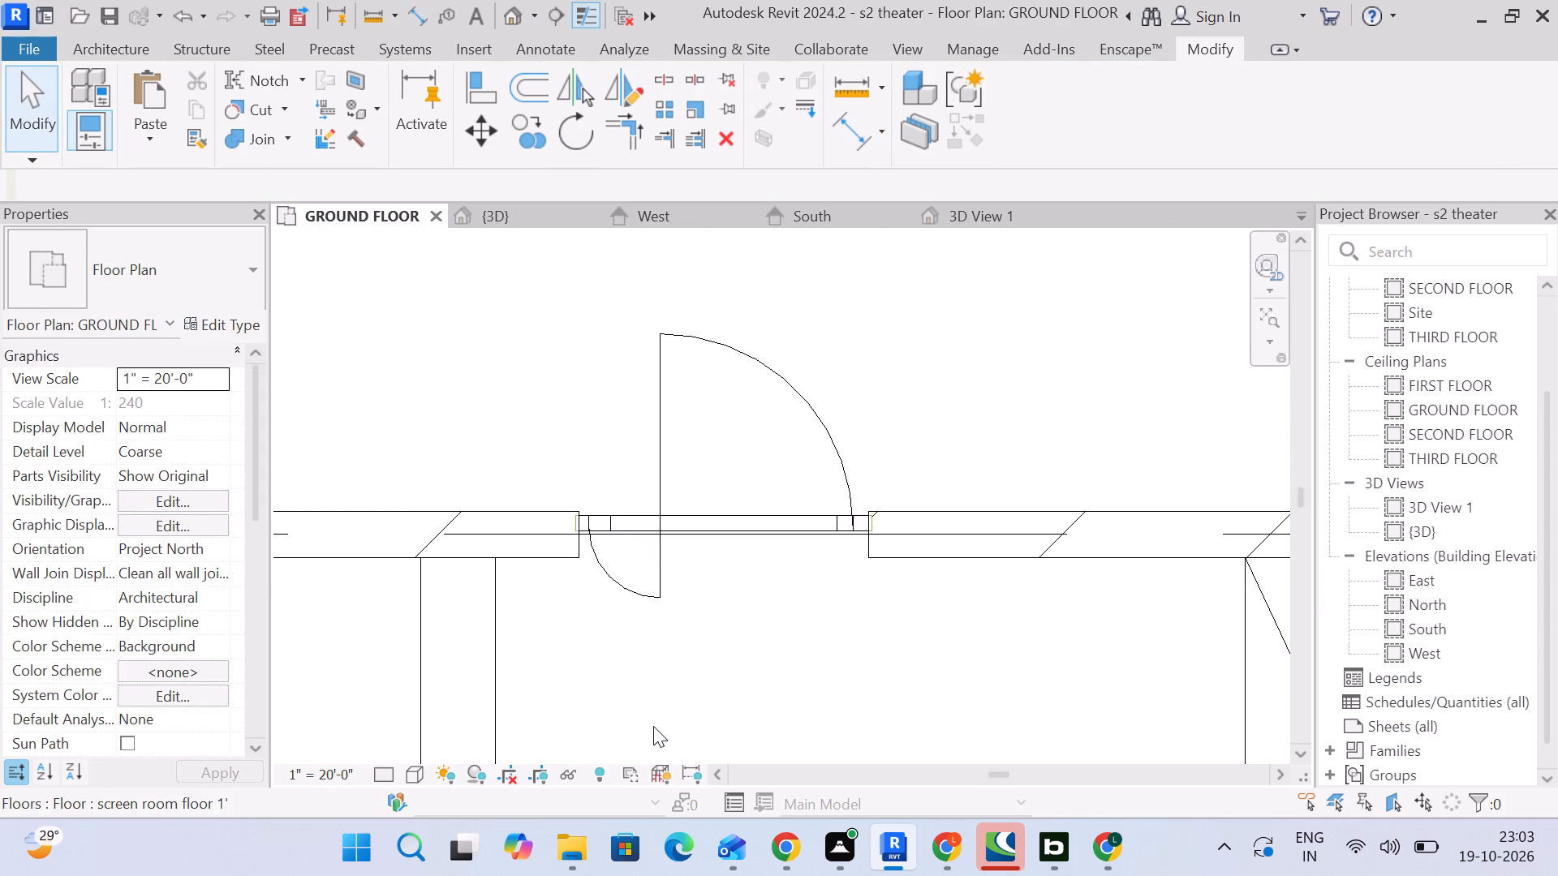
pyautogui.click(708, 523)
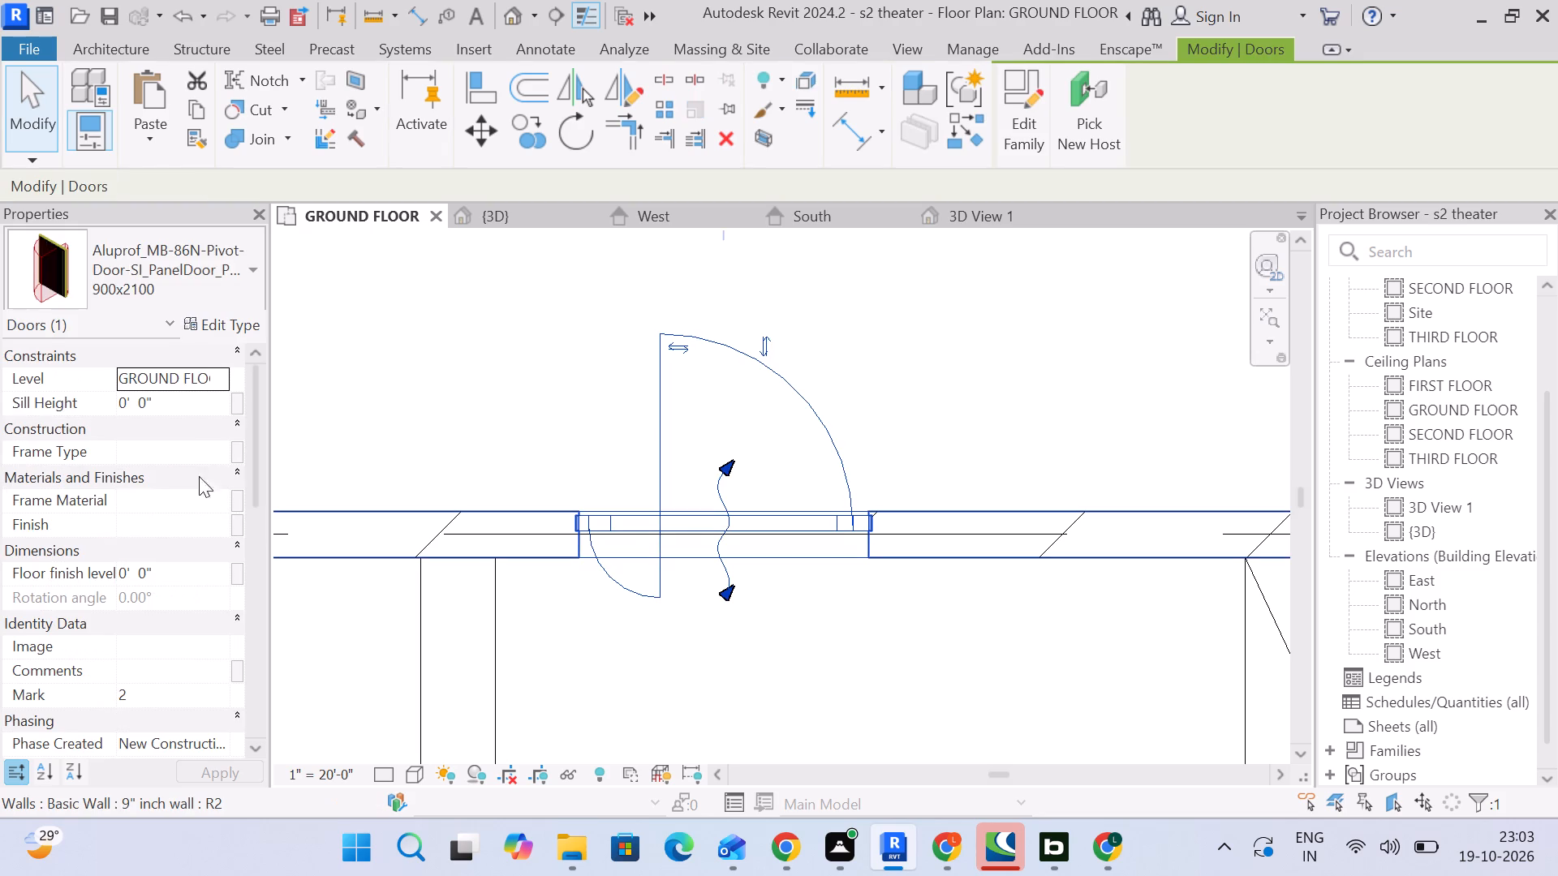
pyautogui.click(218, 324)
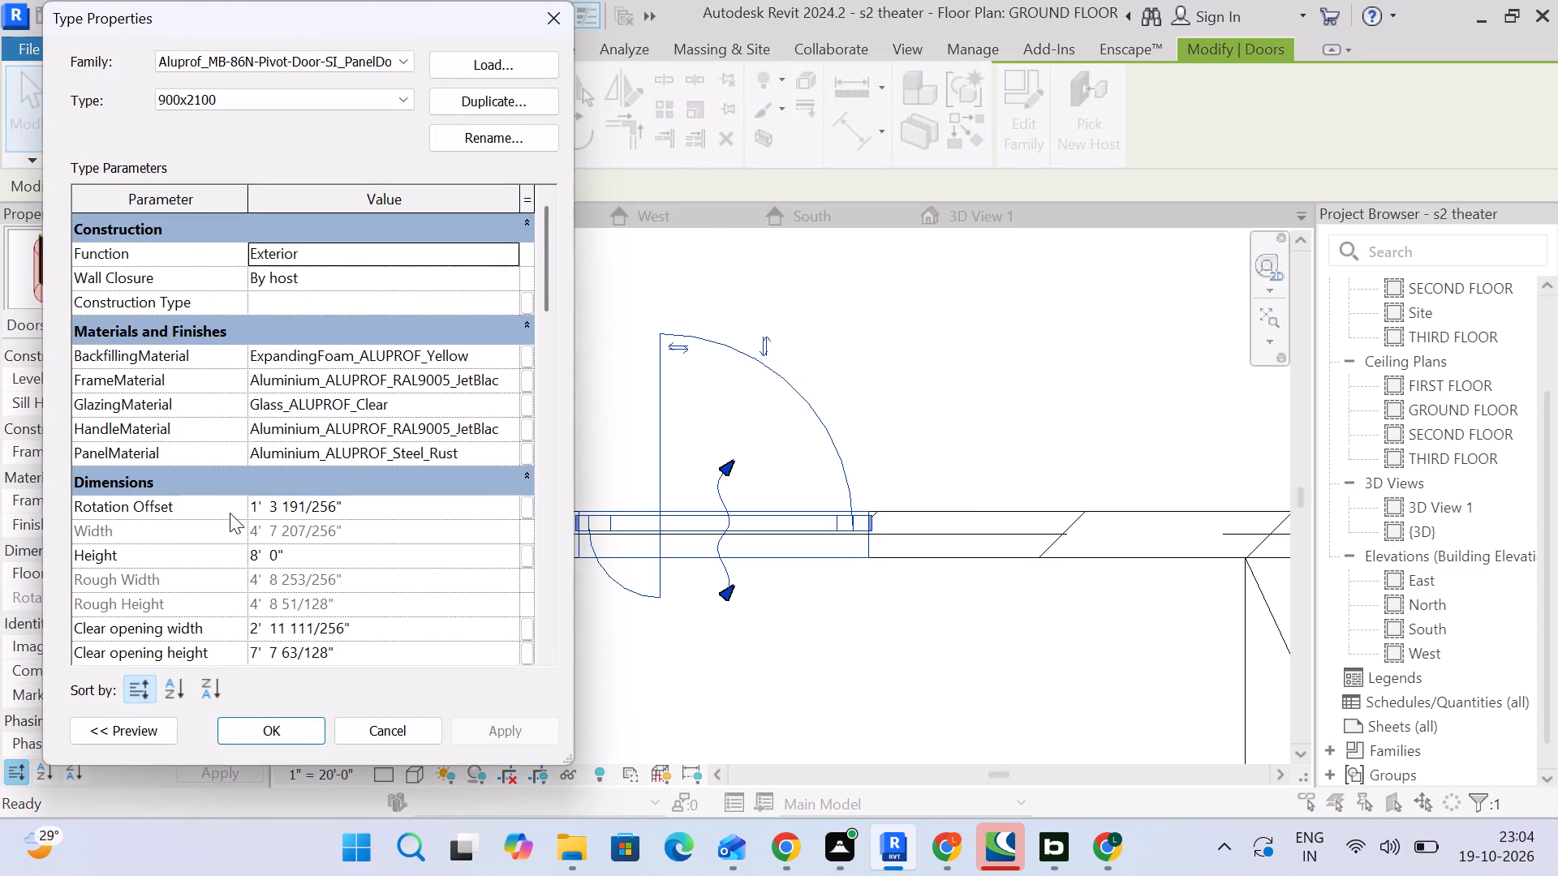
pyautogui.scroll(-1, 216, 533)
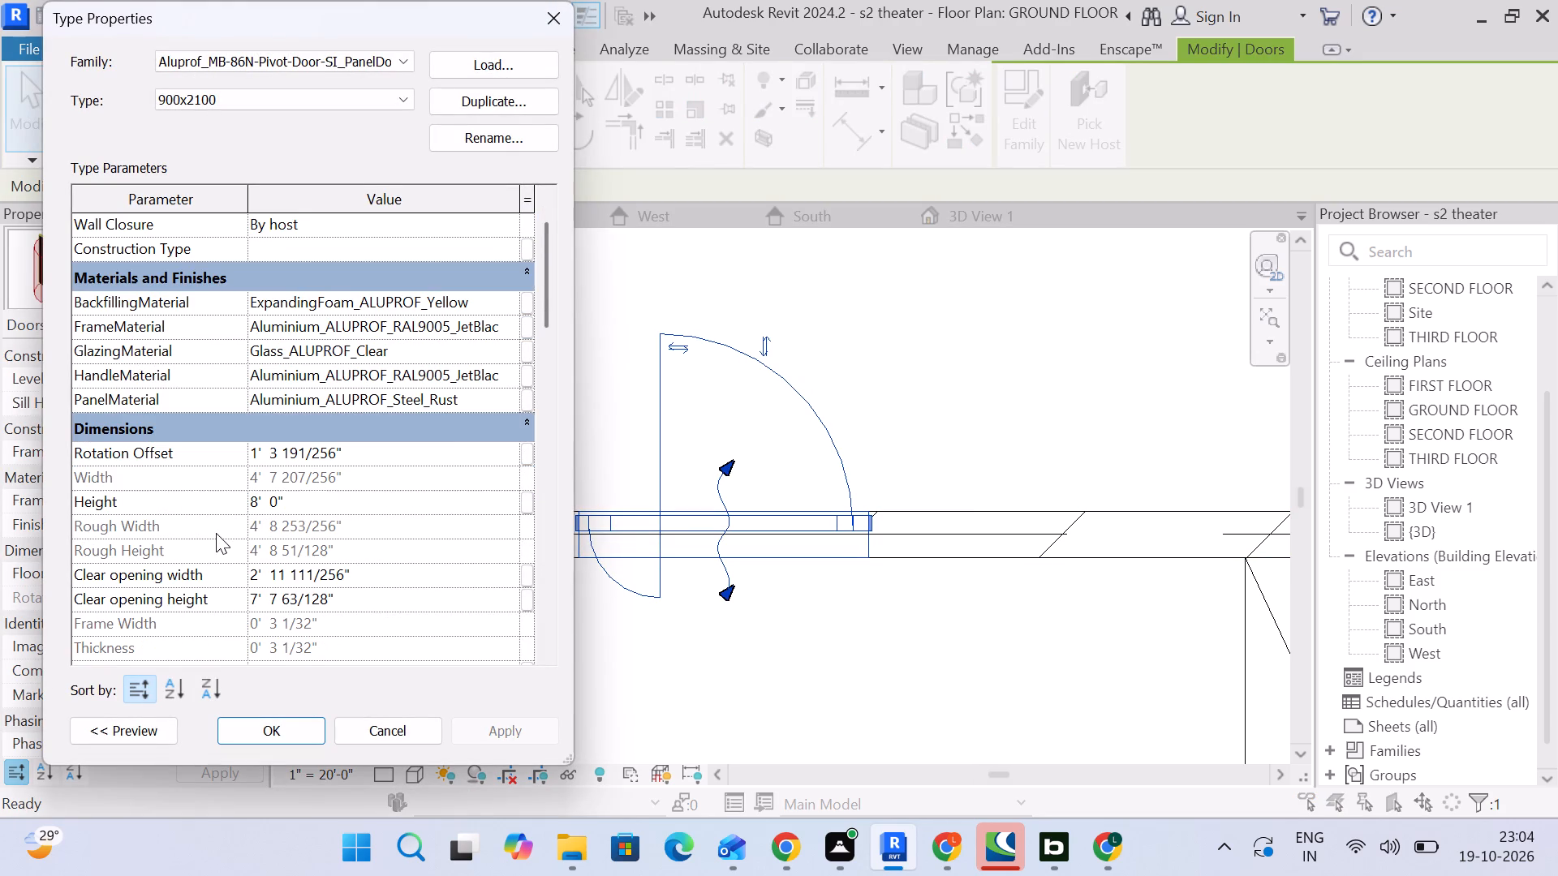
pyautogui.tripleClick(389, 485)
pyautogui.tripleClick(389, 485)
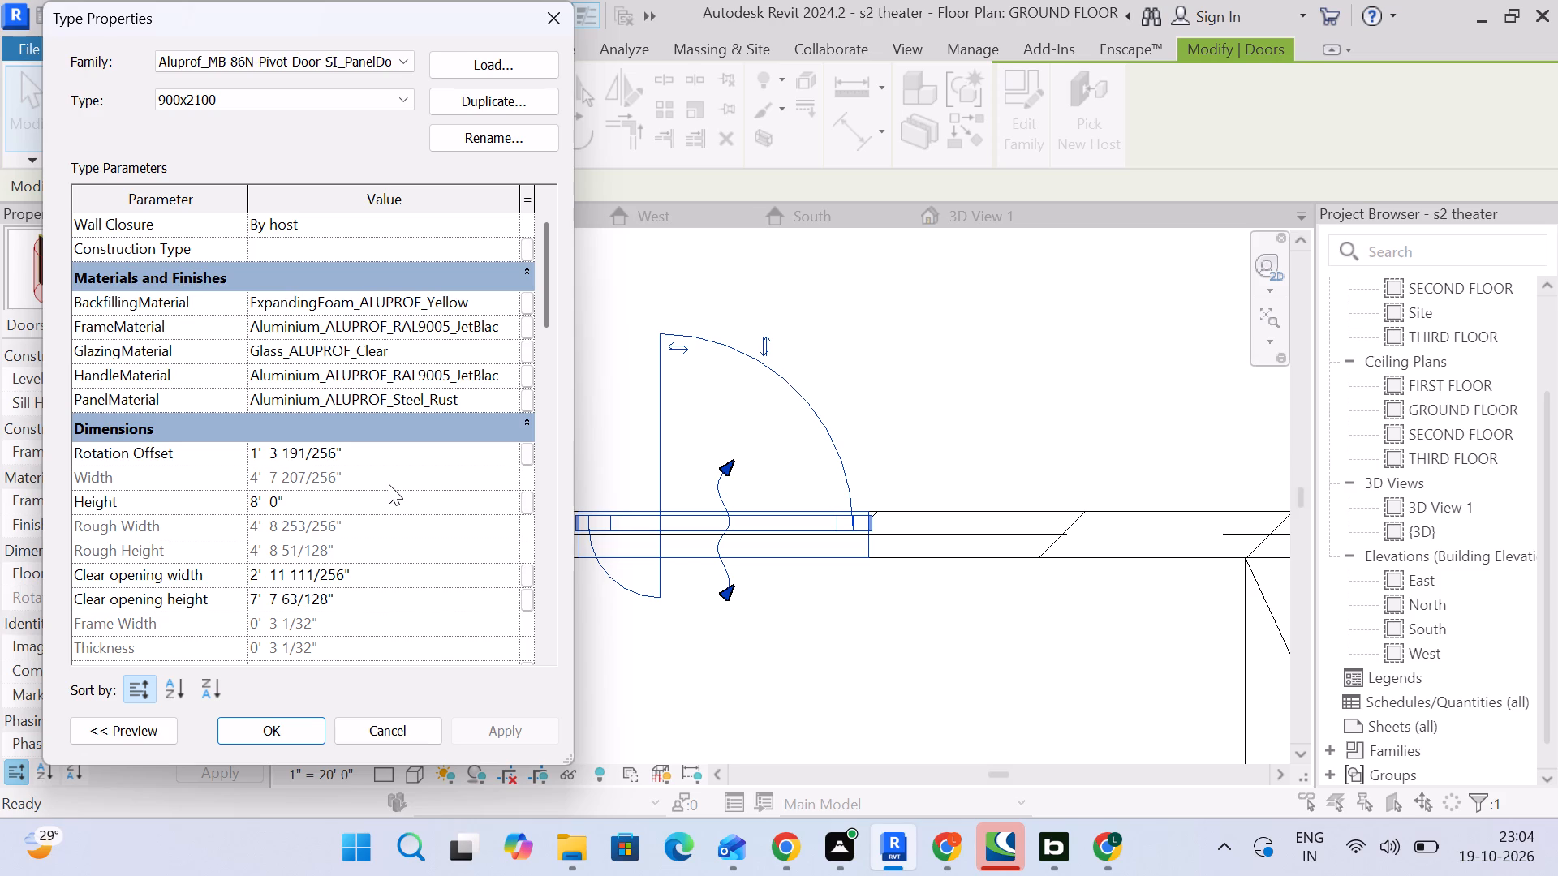
pyautogui.scroll(-4, 359, 496)
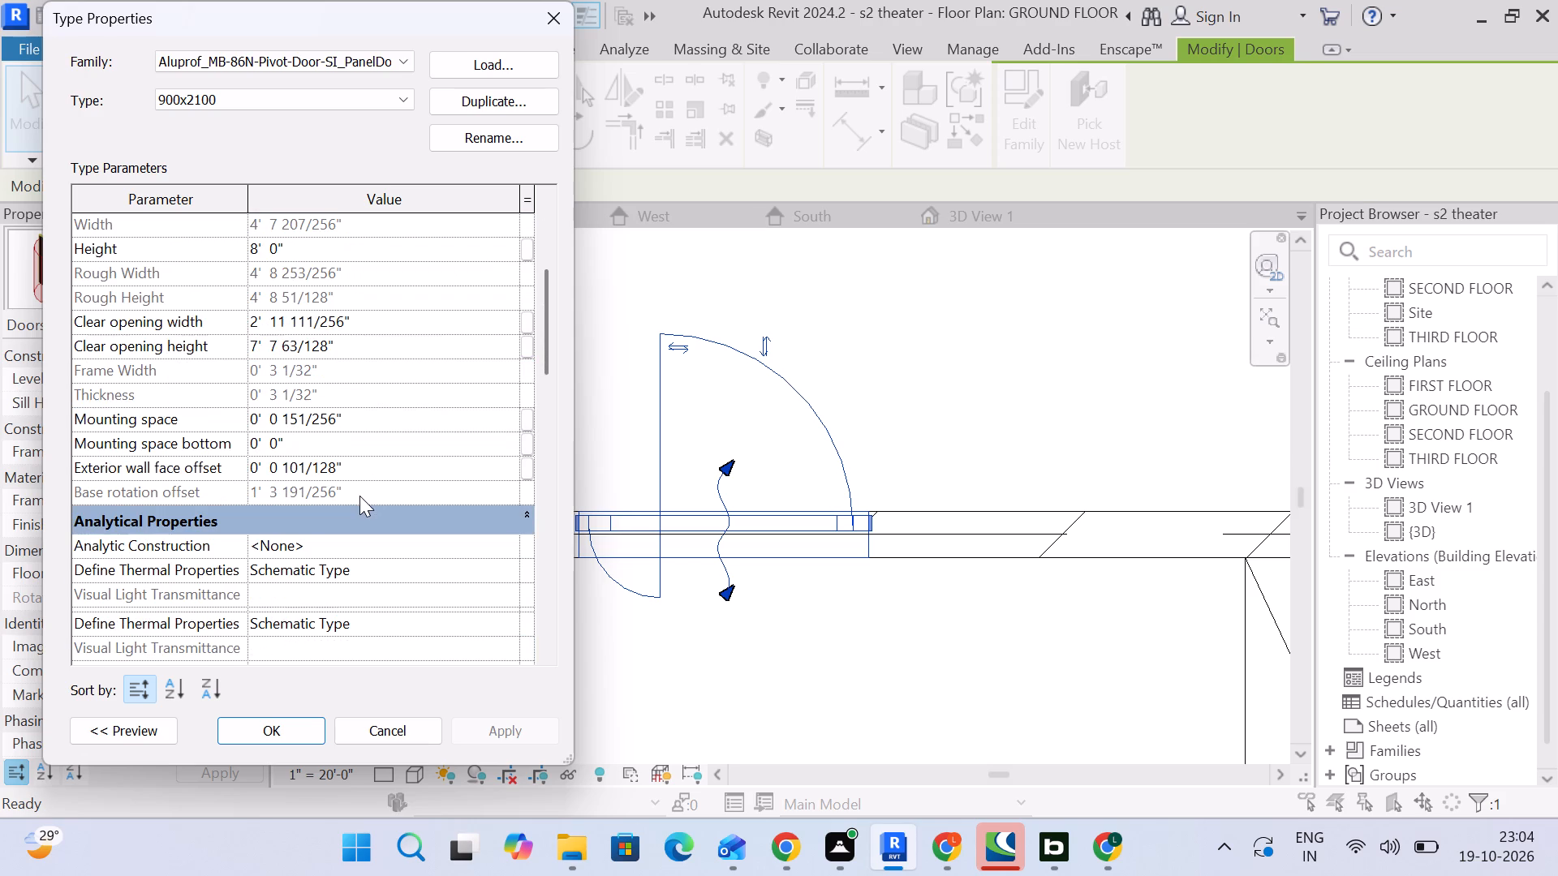
pyautogui.scroll(4, 359, 496)
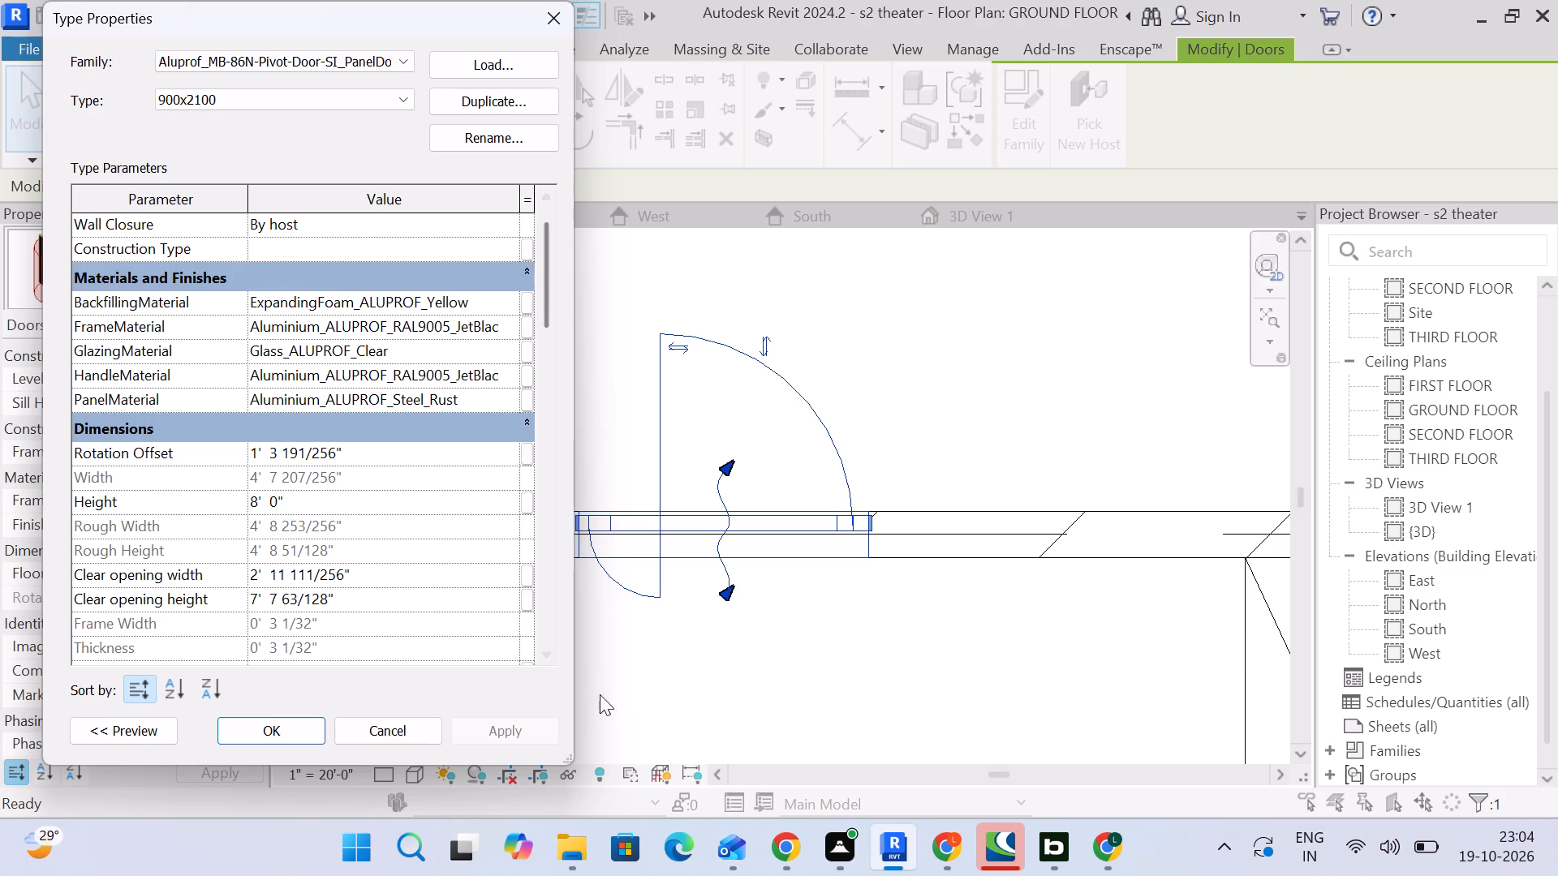
pyautogui.click(280, 734)
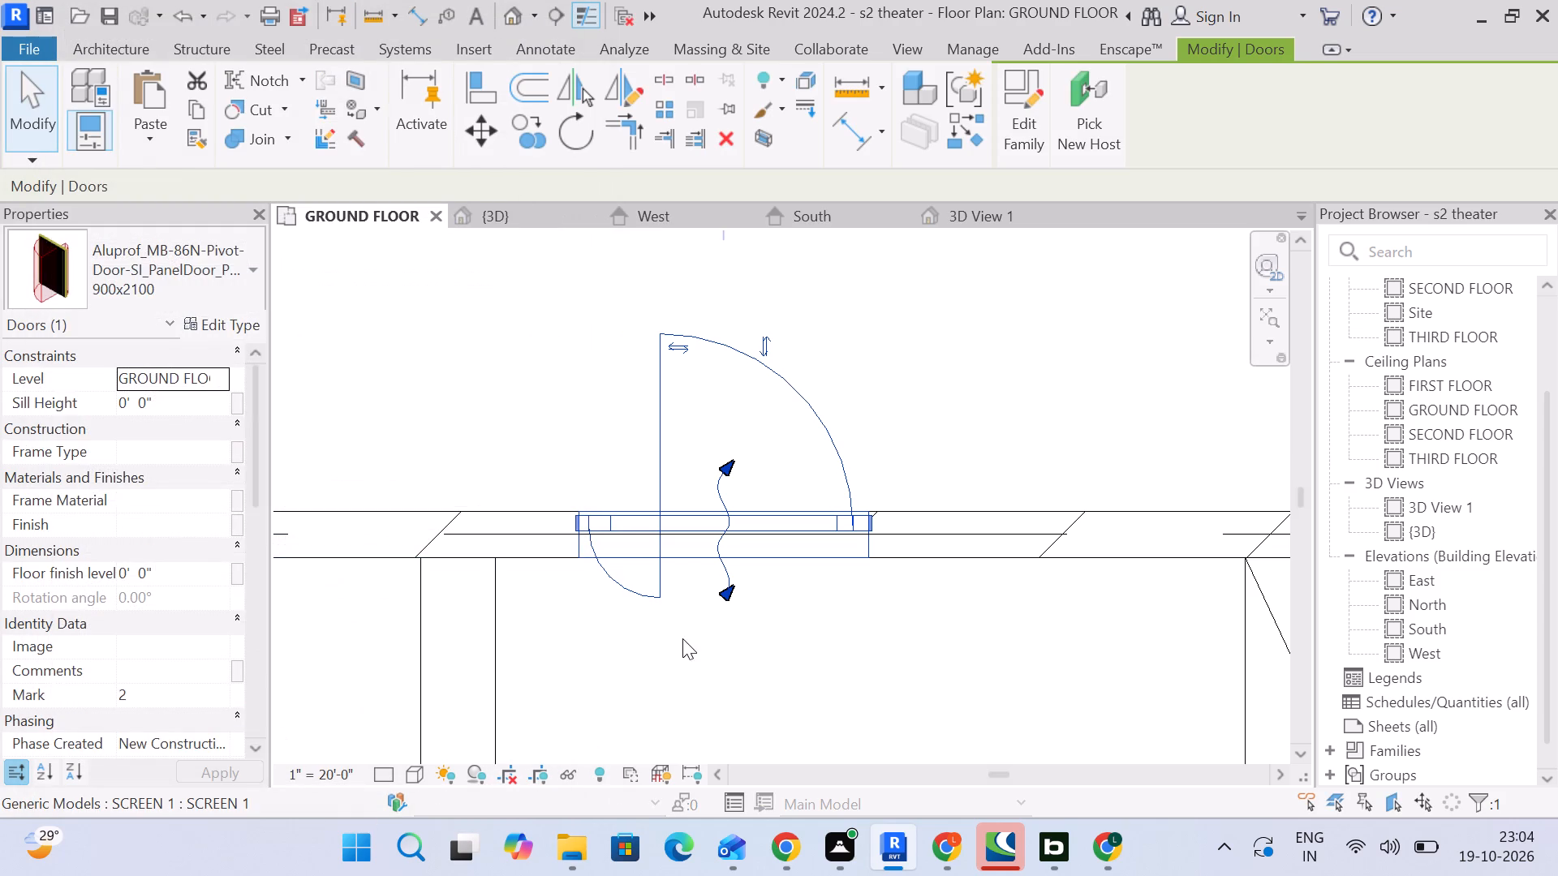
# Examine the overall GROUND FLOOR plan layout, from the second pivot door out to the full grid extents.
pyautogui.click(682, 638)
pyautogui.scroll(-4, 682, 638)
pyautogui.moveTo(686, 636); pyautogui.dragTo(647, 614, button='middle')
pyautogui.scroll(-15, 636, 604)
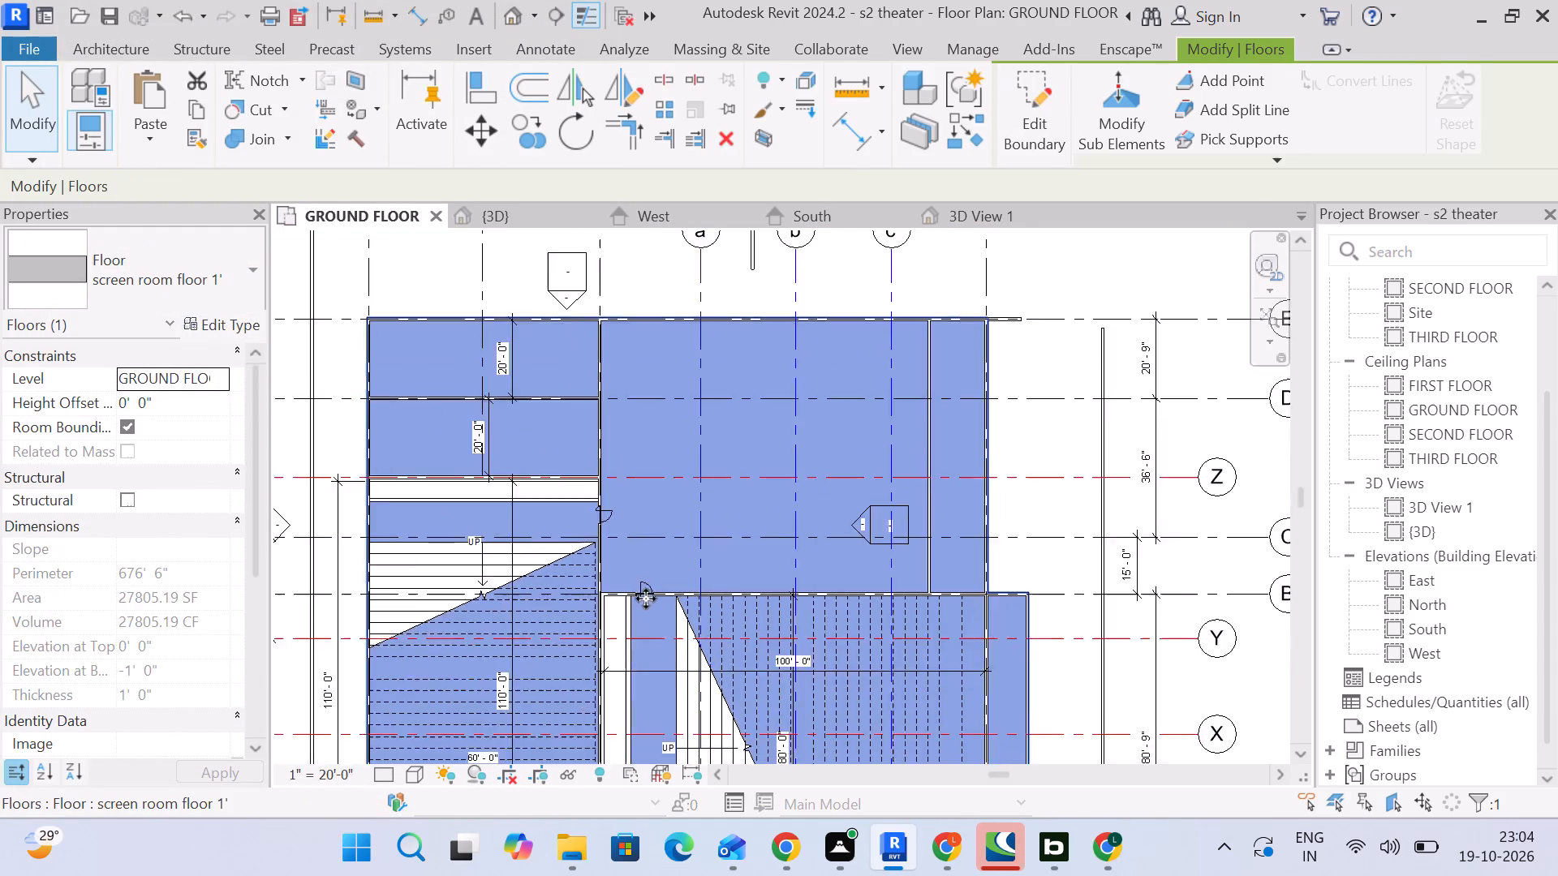
pyautogui.scroll(-5, 646, 599)
pyautogui.click(398, 336)
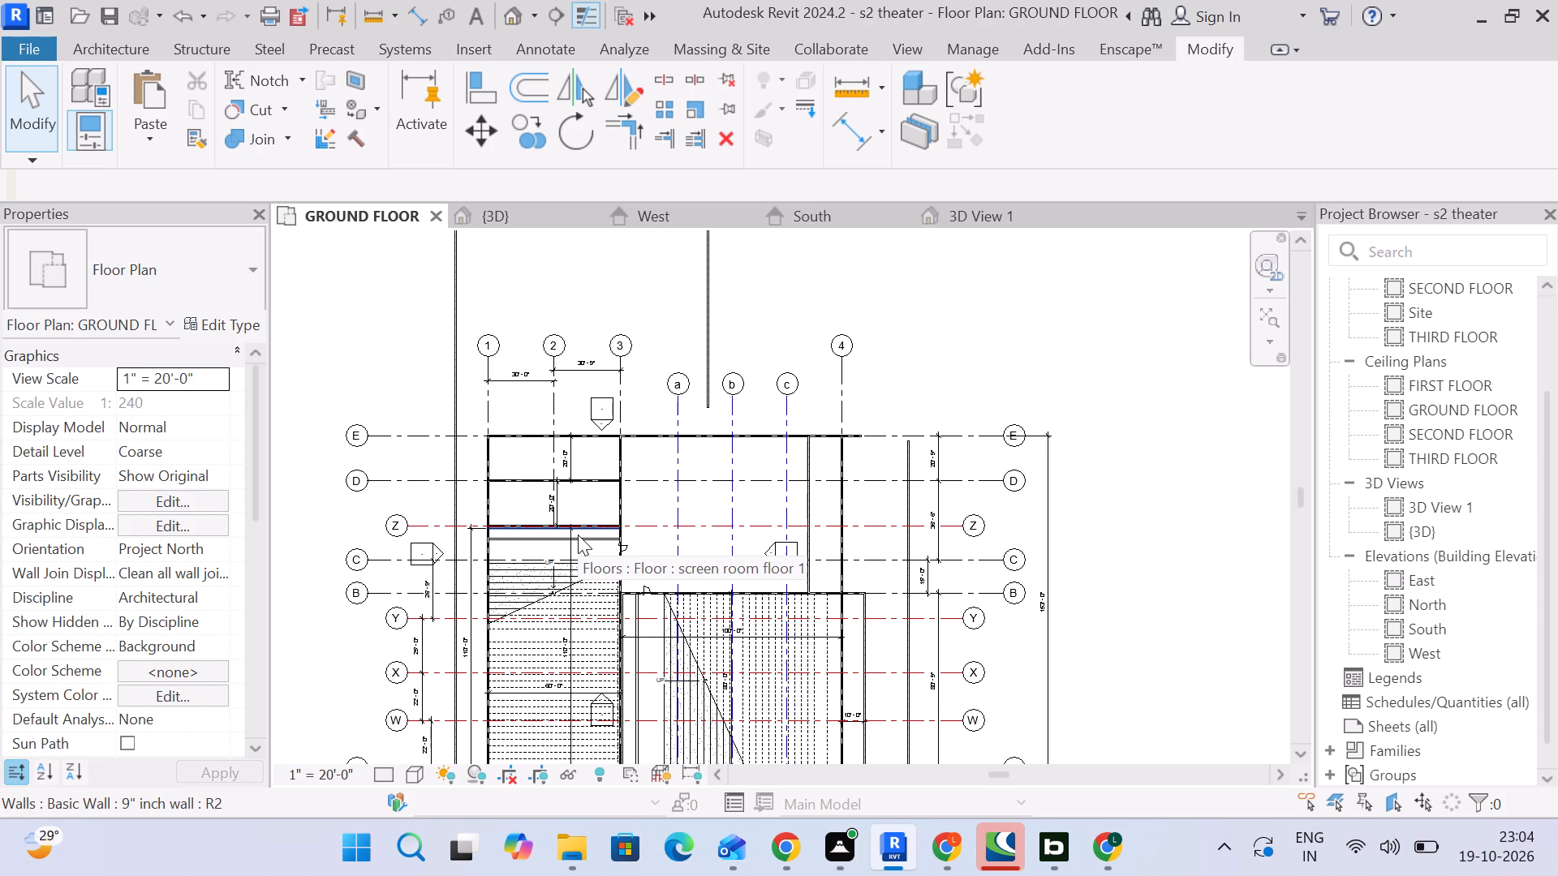
pyautogui.scroll(-3, 657, 445)
pyautogui.moveTo(669, 445); pyautogui.dragTo(641, 290, button='middle')
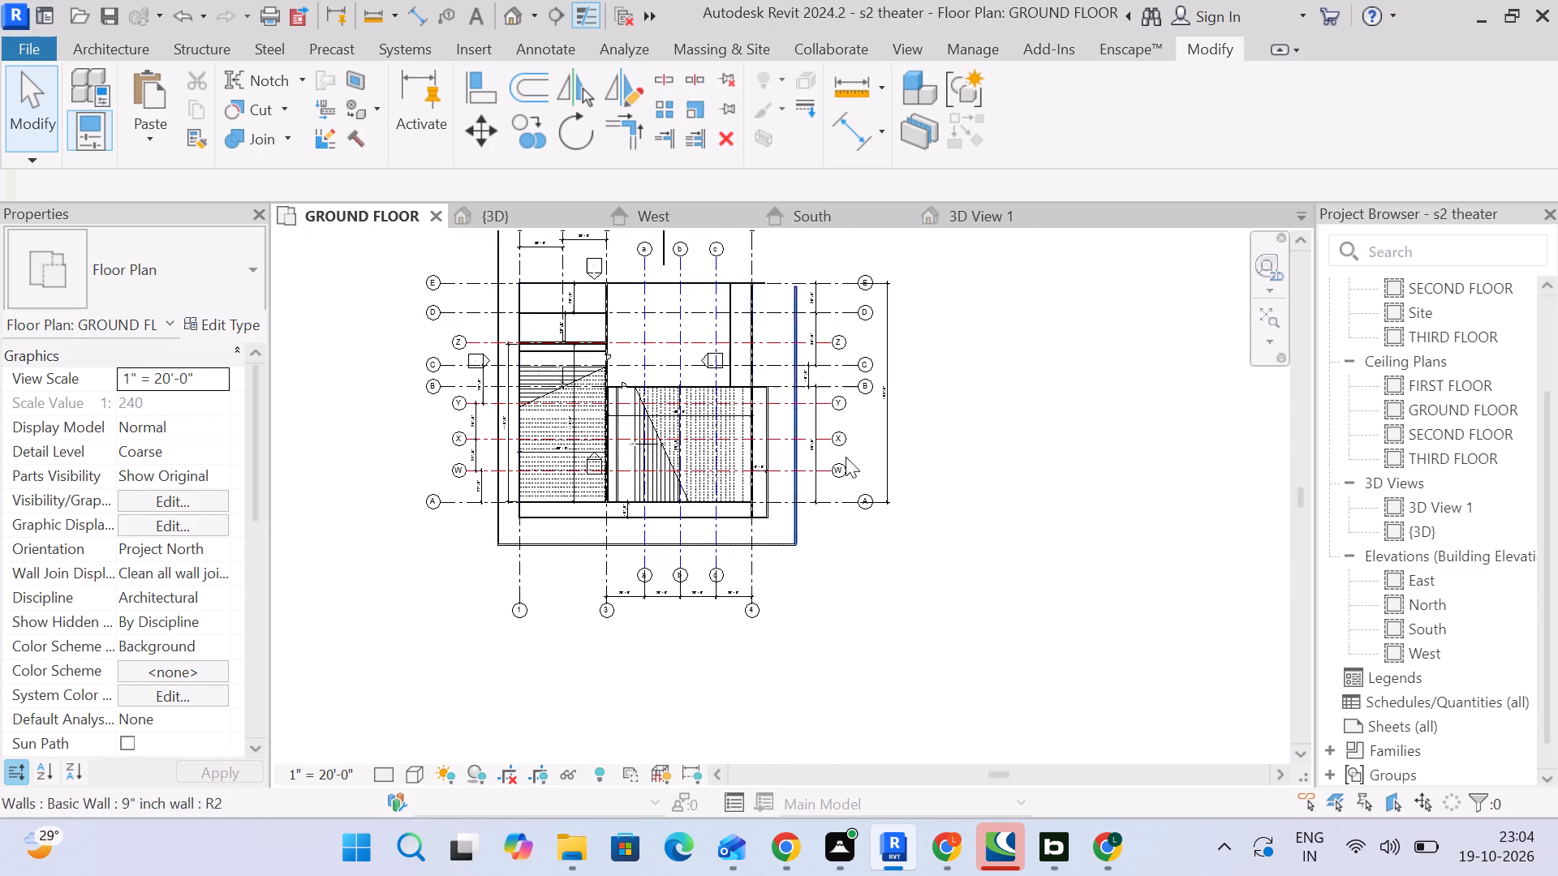
pyautogui.scroll(2, 854, 455)
pyautogui.moveTo(861, 461); pyautogui.dragTo(901, 596, button='middle')
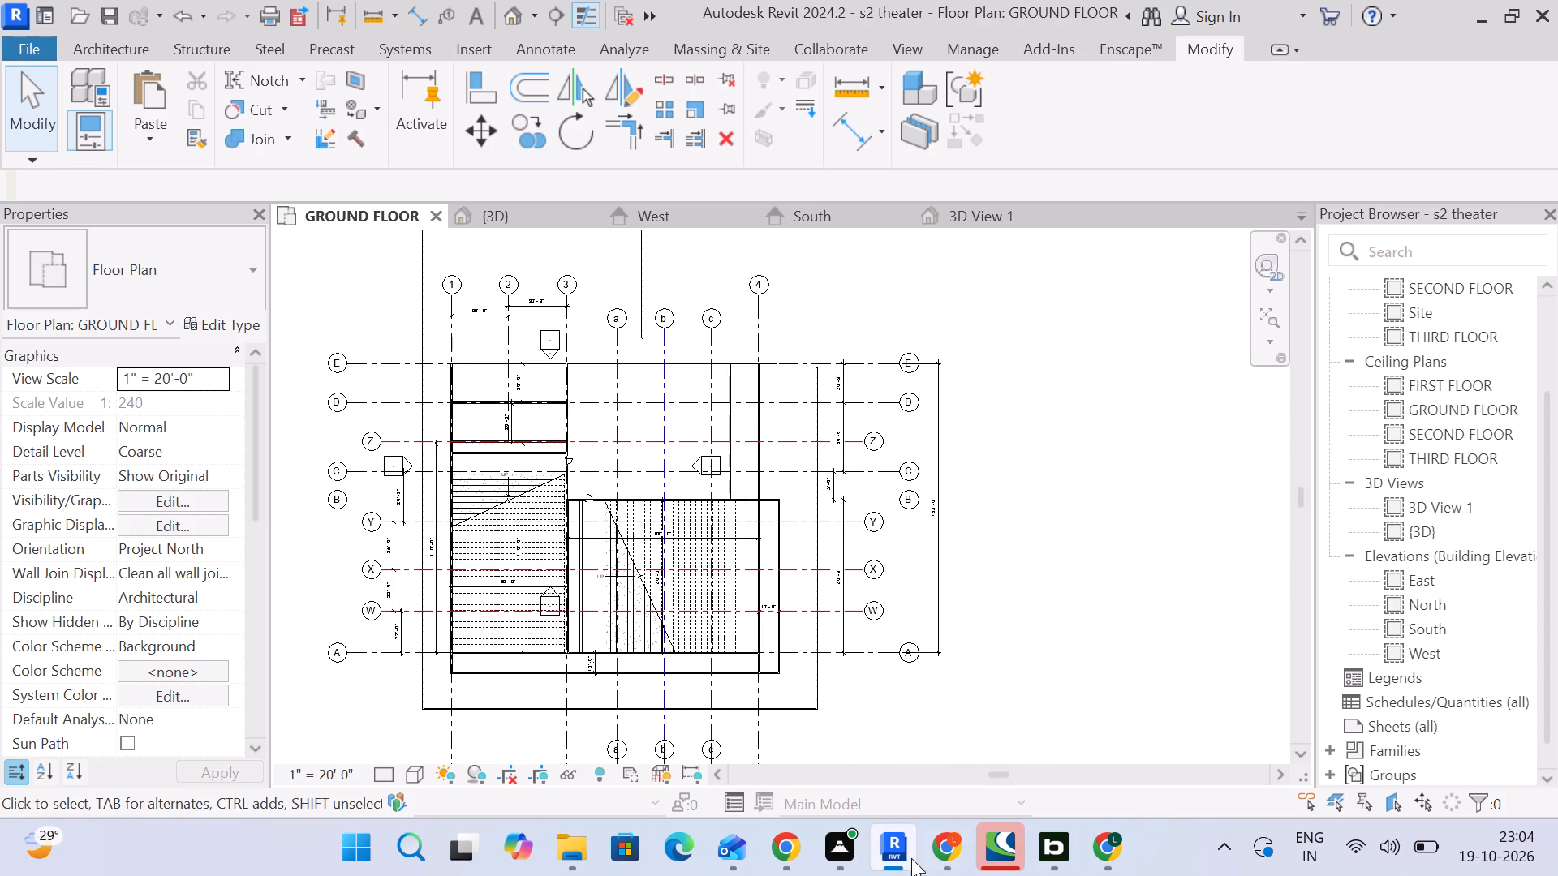
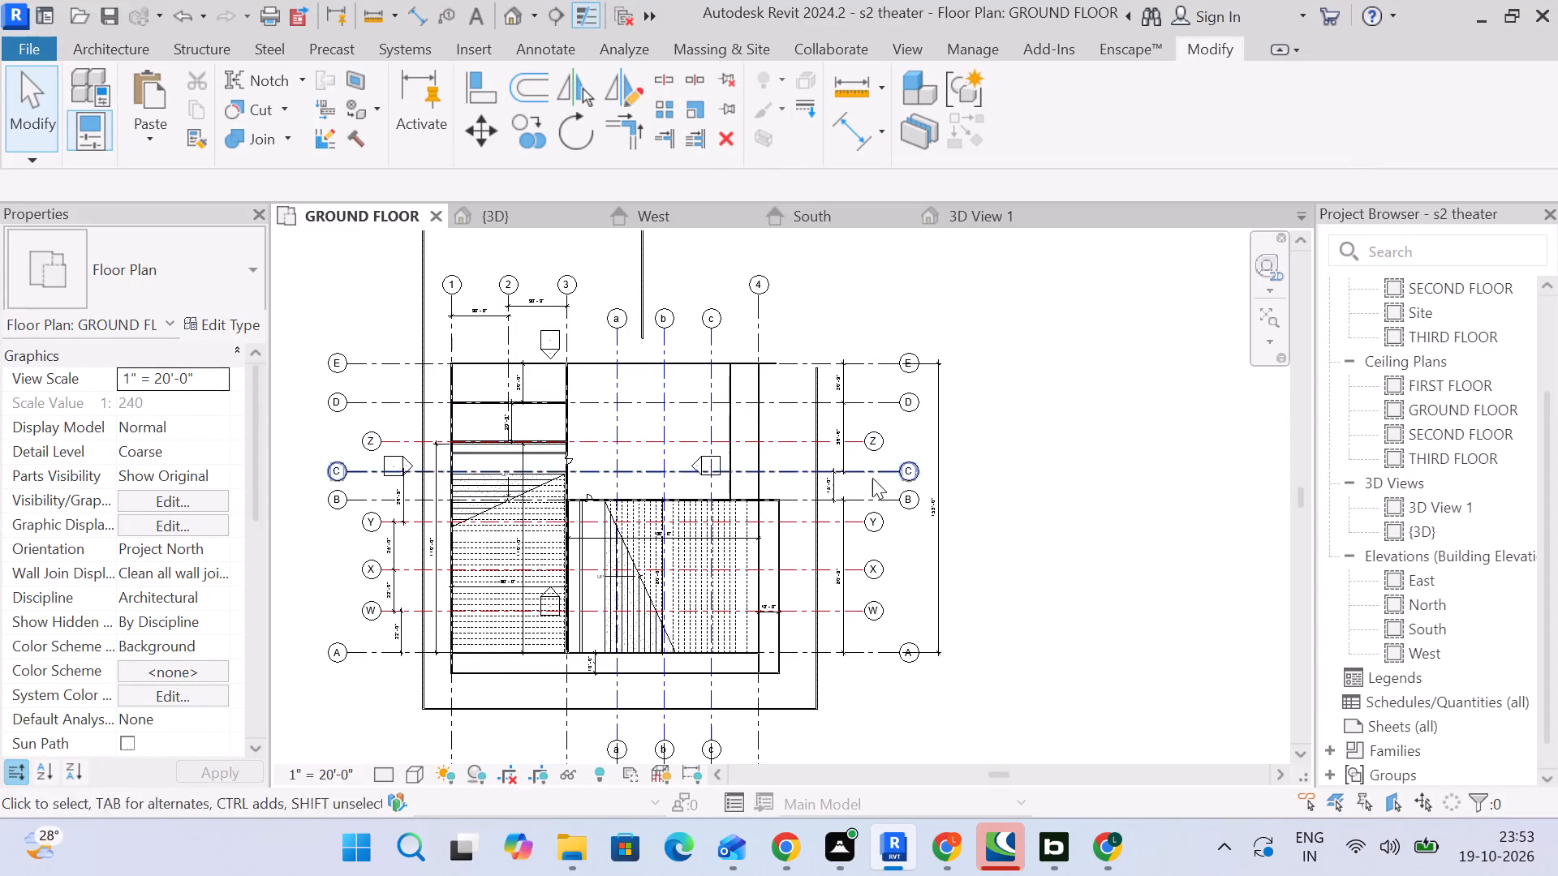
# Set the {3D} view's visual style to Shaded.
pyautogui.scroll(2, 642, 563)
pyautogui.moveTo(929, 605); pyautogui.dragTo(987, 530, button='middle')
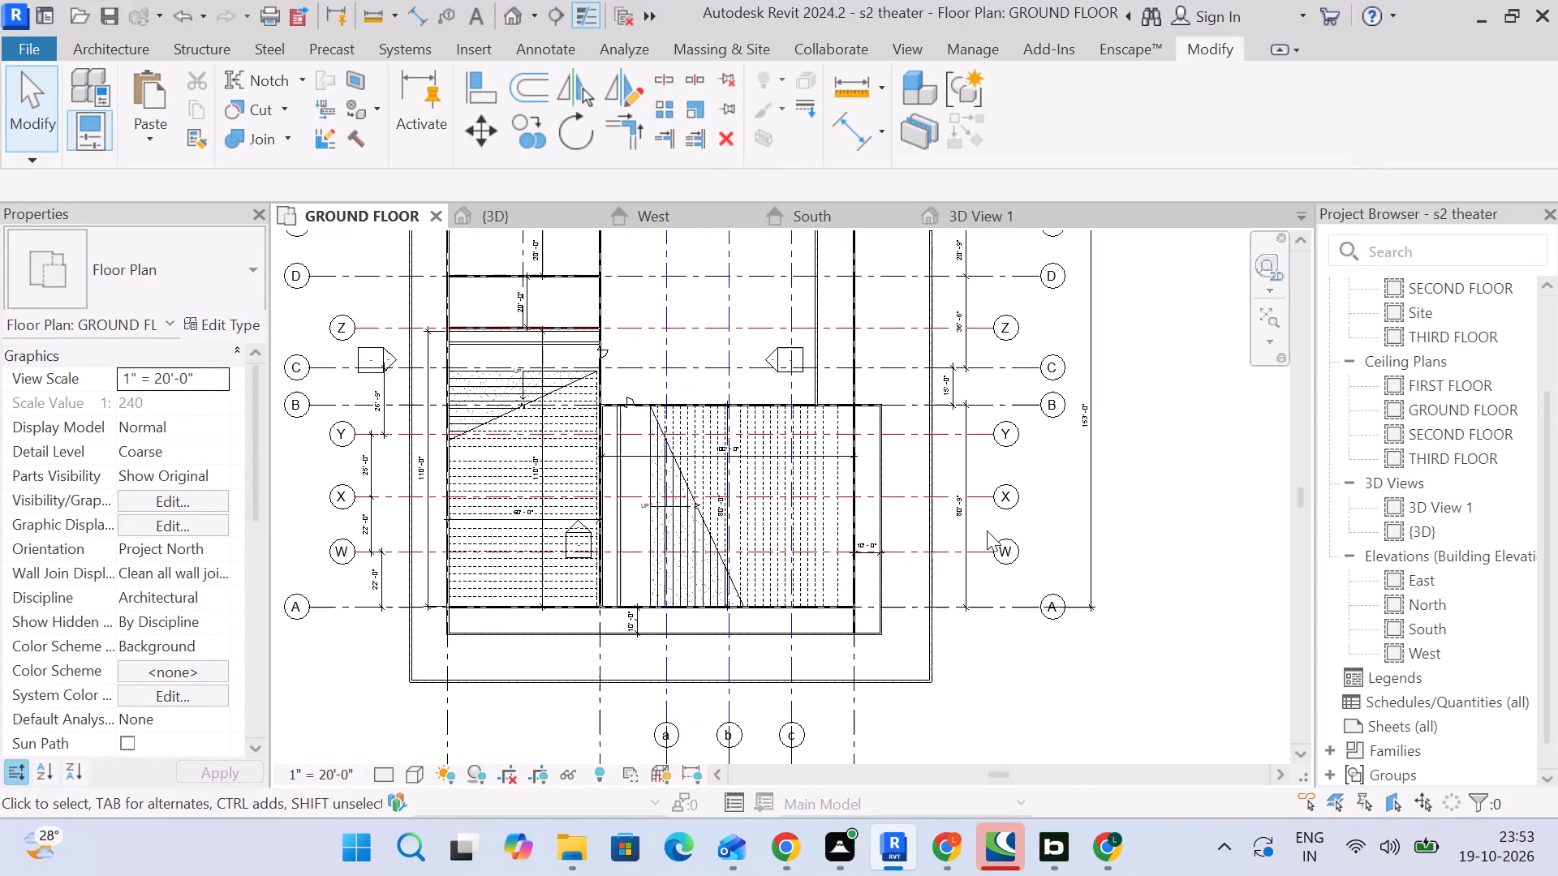
pyautogui.moveTo(482, 208); pyautogui.dragTo(490, 217)
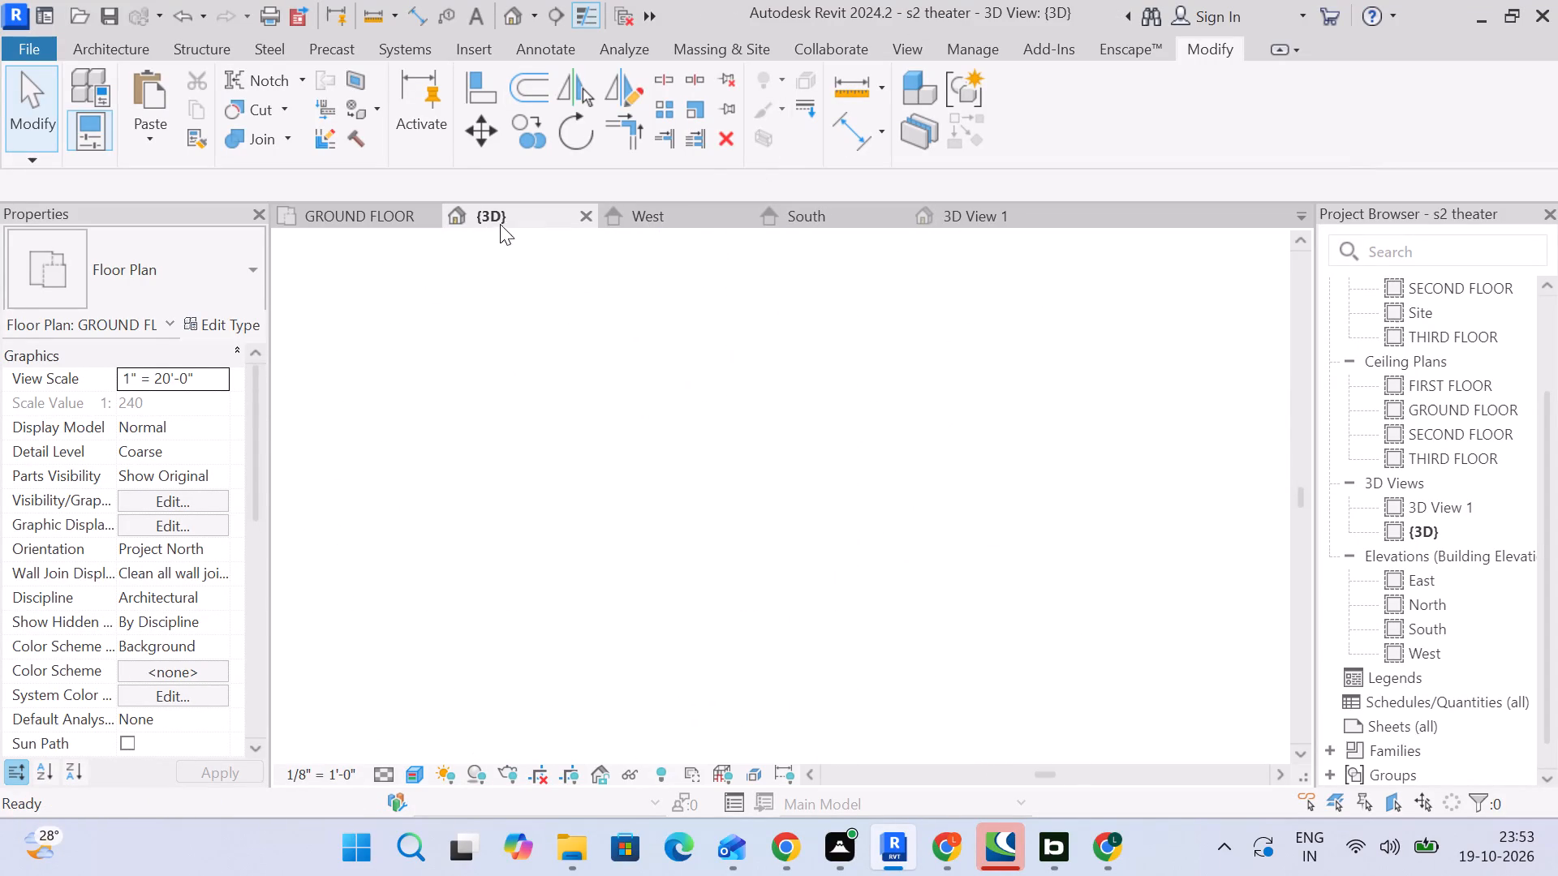
pyautogui.scroll(-4, 648, 532)
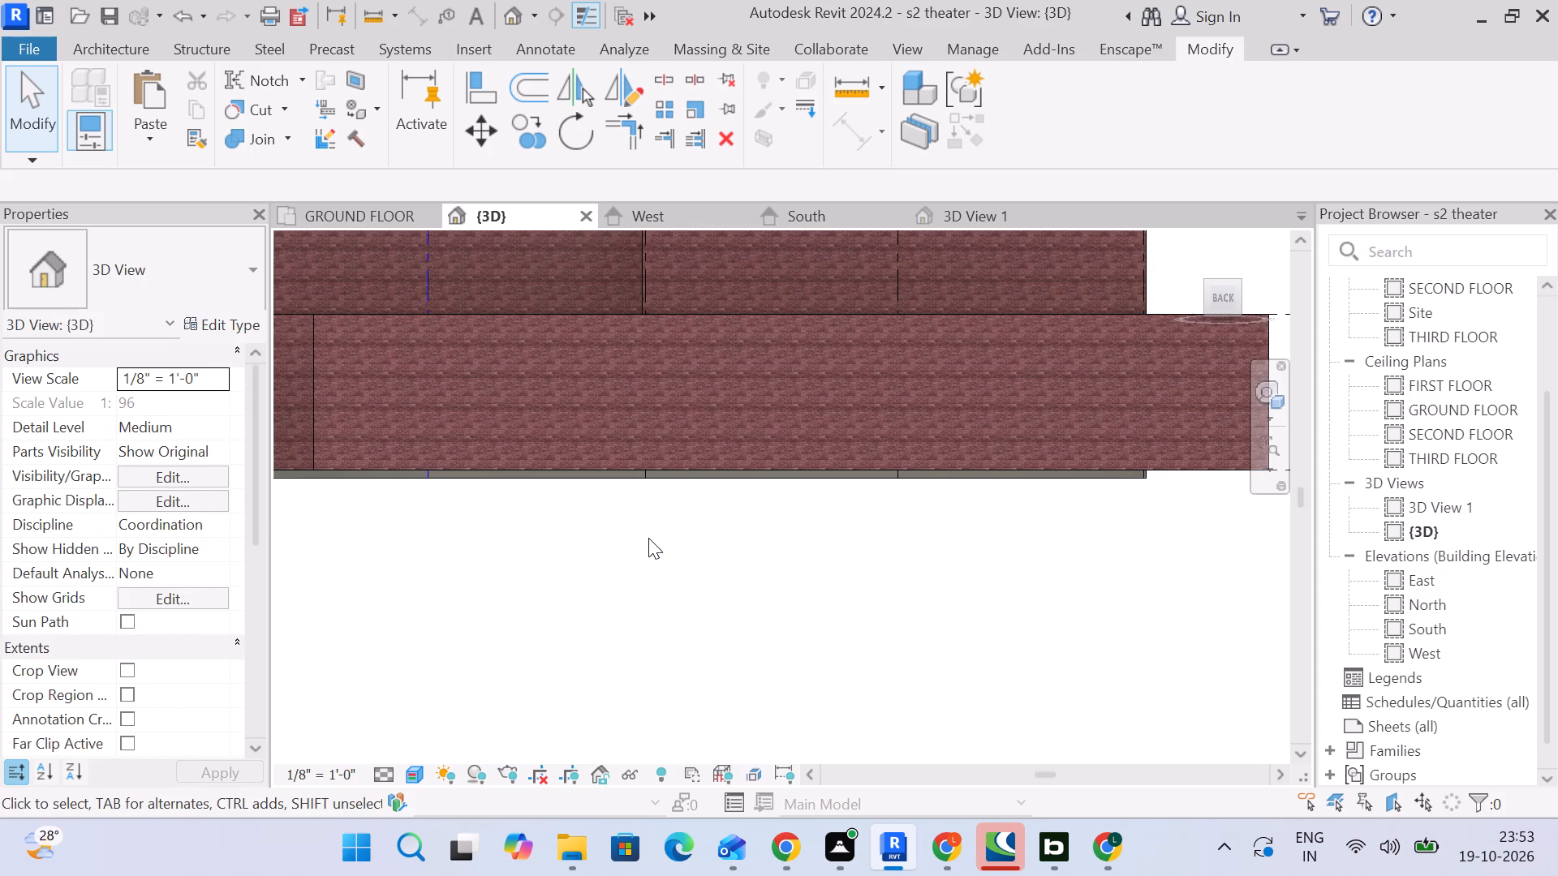
pyautogui.scroll(4, 760, 437)
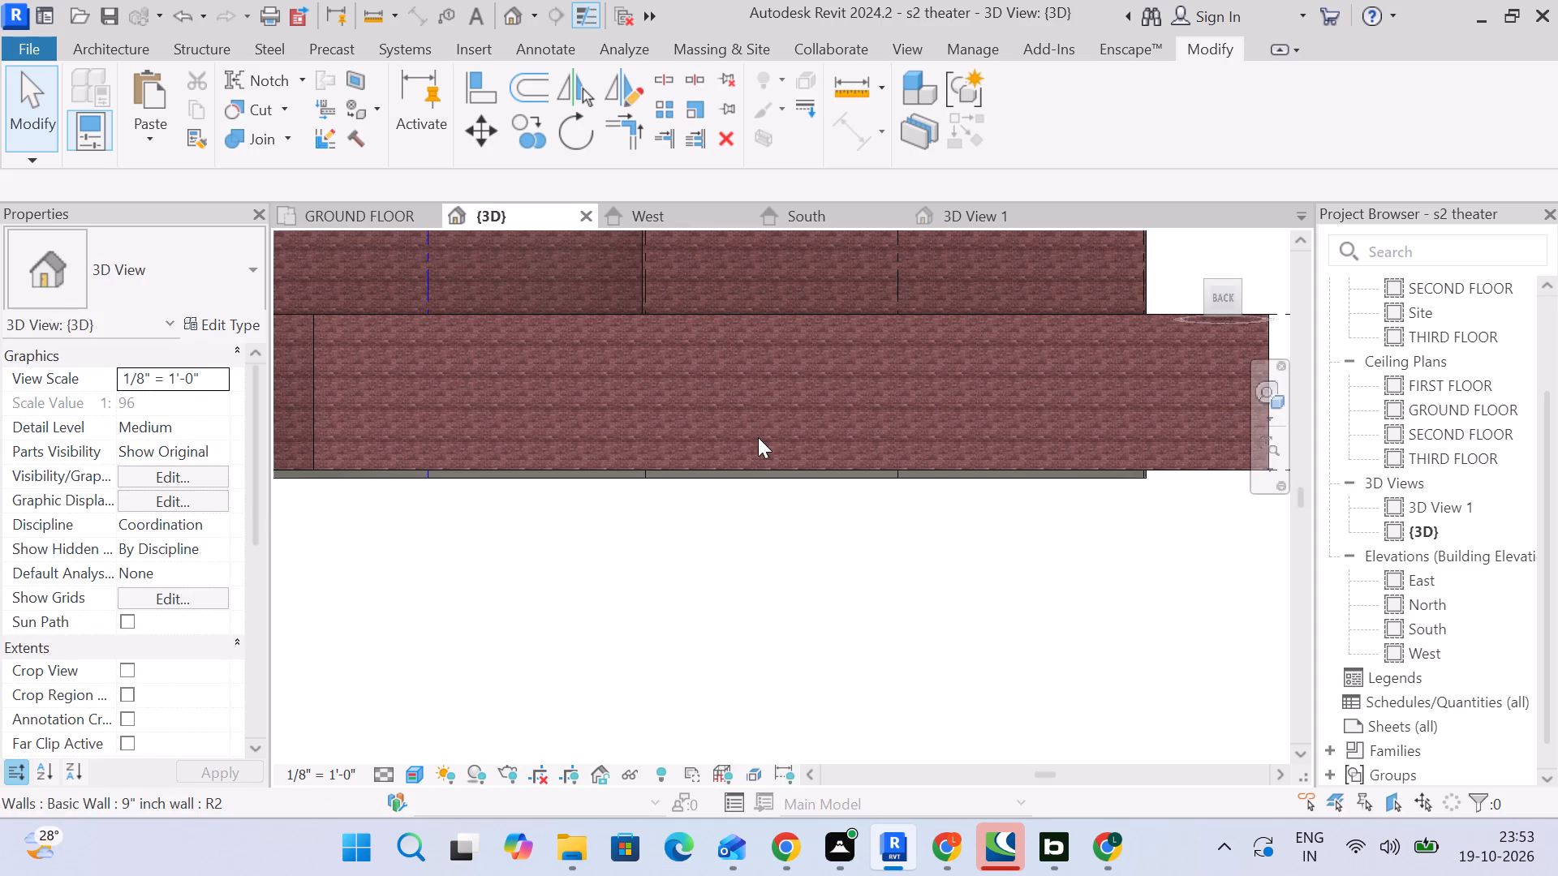
pyautogui.scroll(-4, 725, 470)
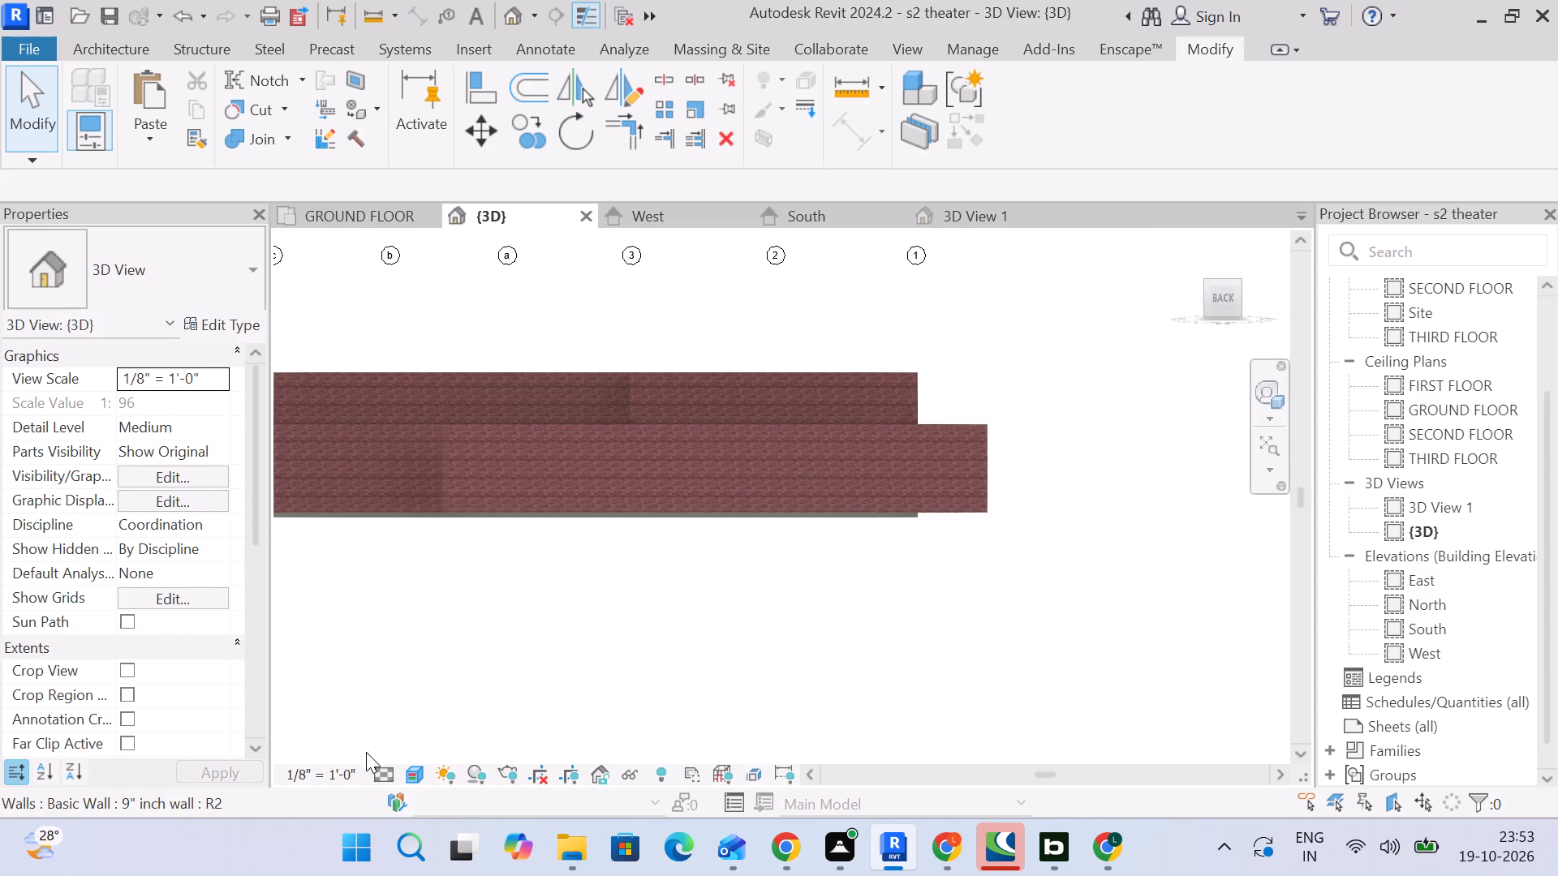
pyautogui.click(402, 780)
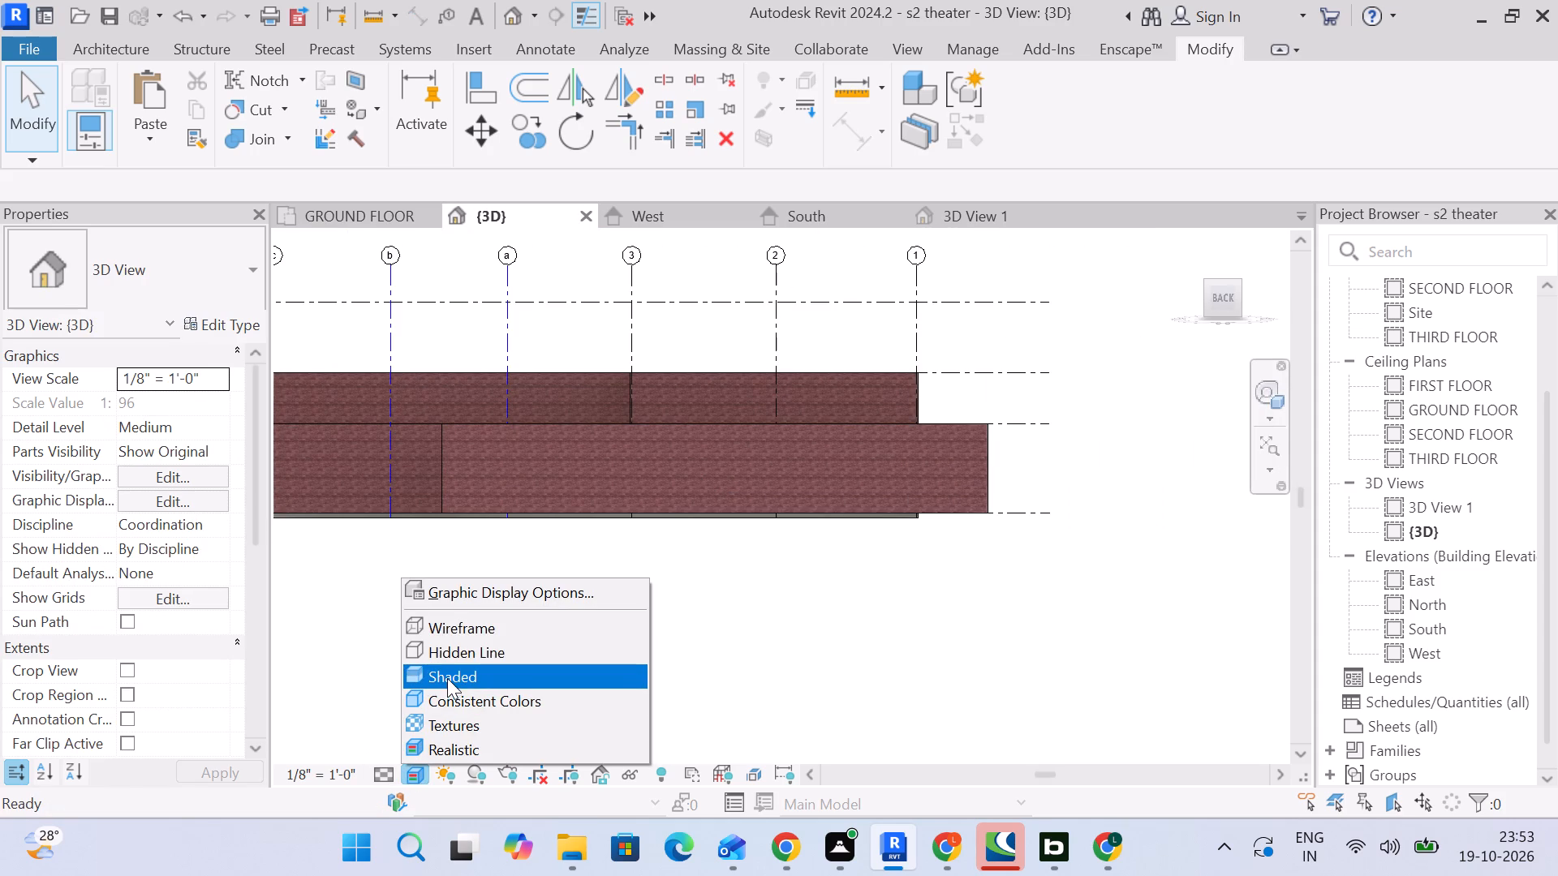
pyautogui.click(448, 676)
pyautogui.click(593, 599)
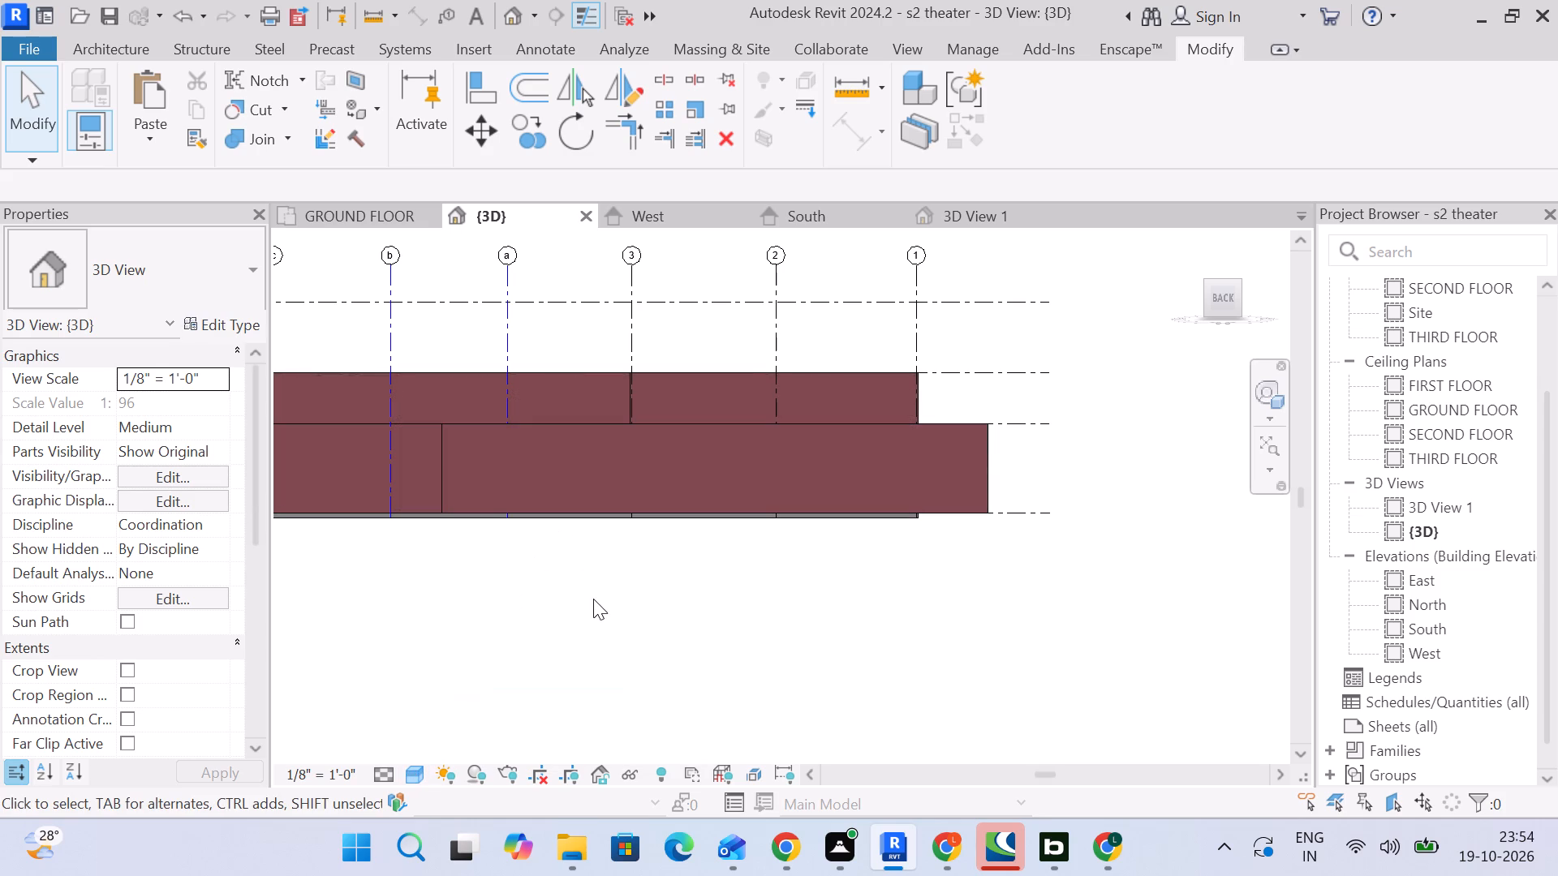
# Examine the theater model in 3D from several sides, closing in on the screen, stepped seating and floor gap near the second pivot door.
pyautogui.moveTo(755, 419); pyautogui.dragTo(705, 664, button='middle')
pyautogui.scroll(-3, 700, 644)
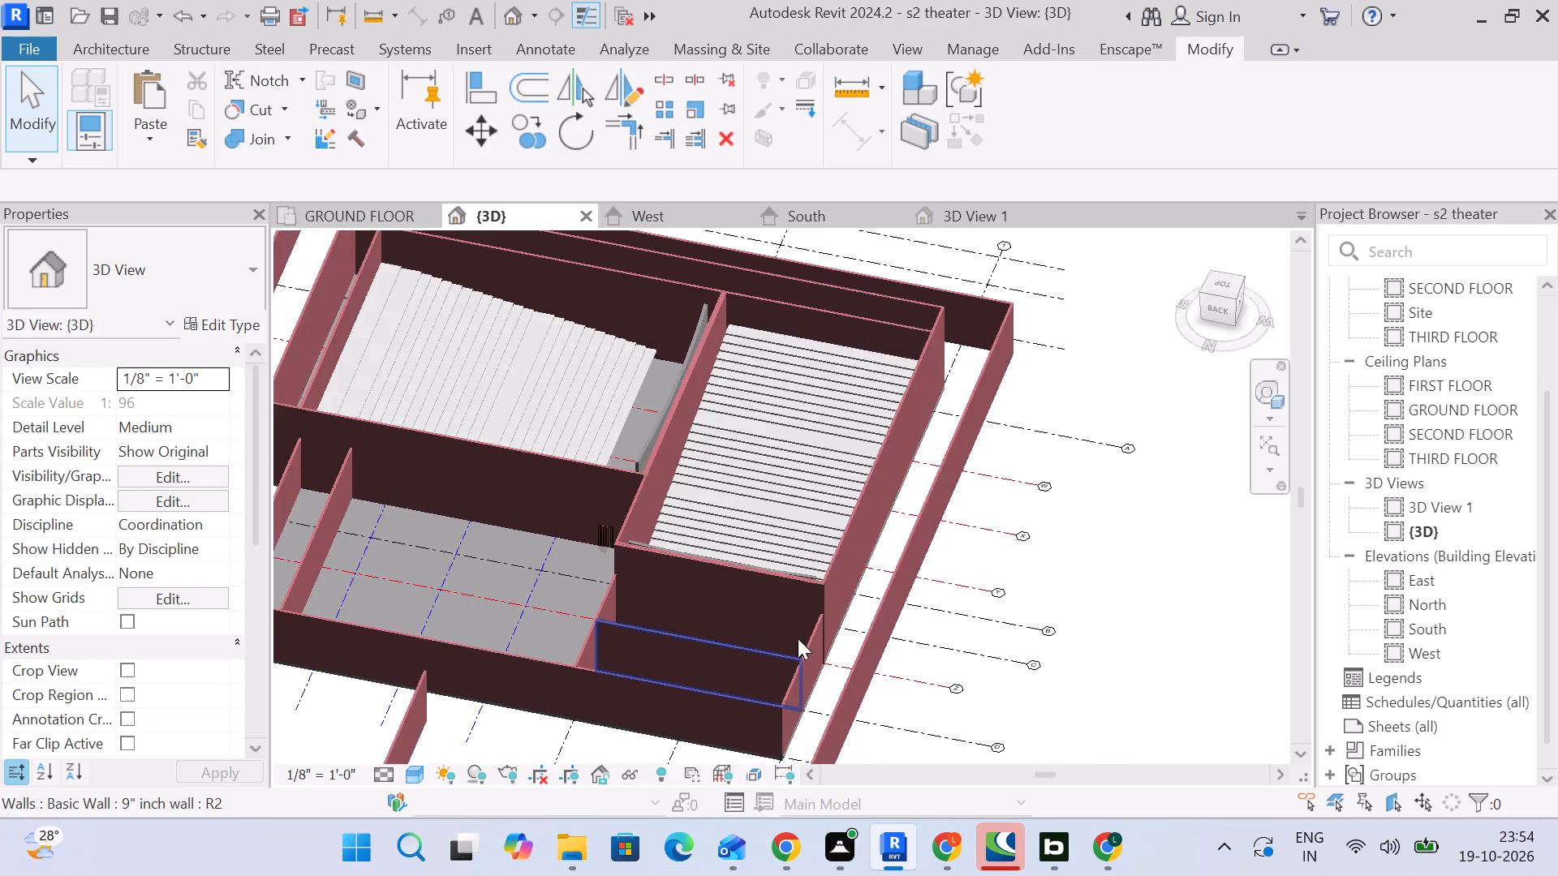
pyautogui.moveTo(911, 640); pyautogui.dragTo(626, 595, button='middle')
pyautogui.scroll(-3, 945, 577)
pyautogui.moveTo(1014, 588); pyautogui.dragTo(1014, 591, button='middle')
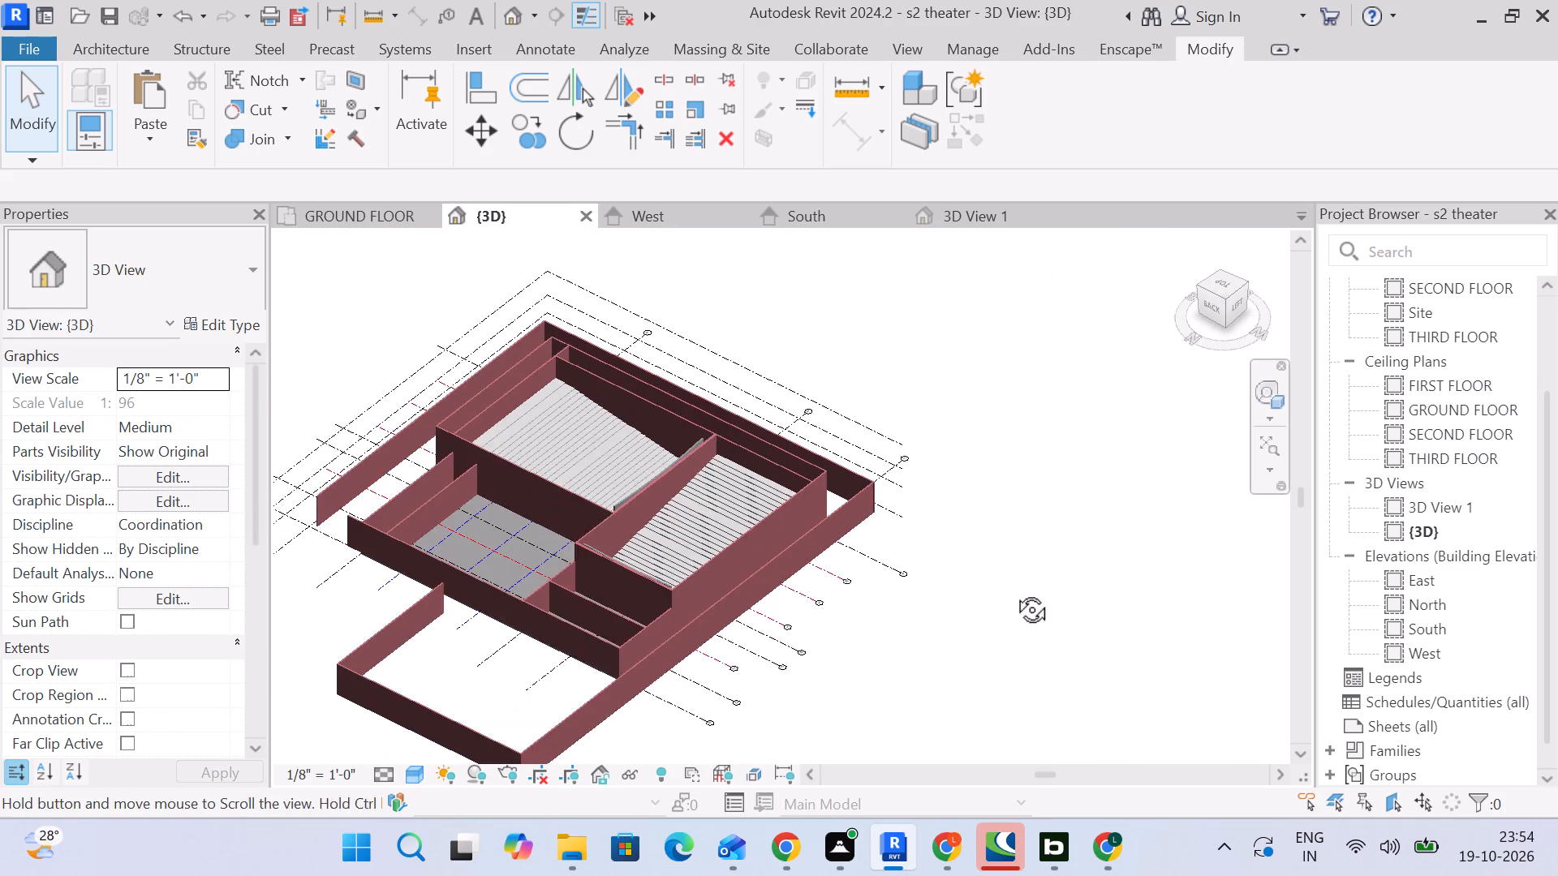
pyautogui.moveTo(1014, 591); pyautogui.dragTo(1072, 501, button='middle')
pyautogui.scroll(-3, 1082, 498)
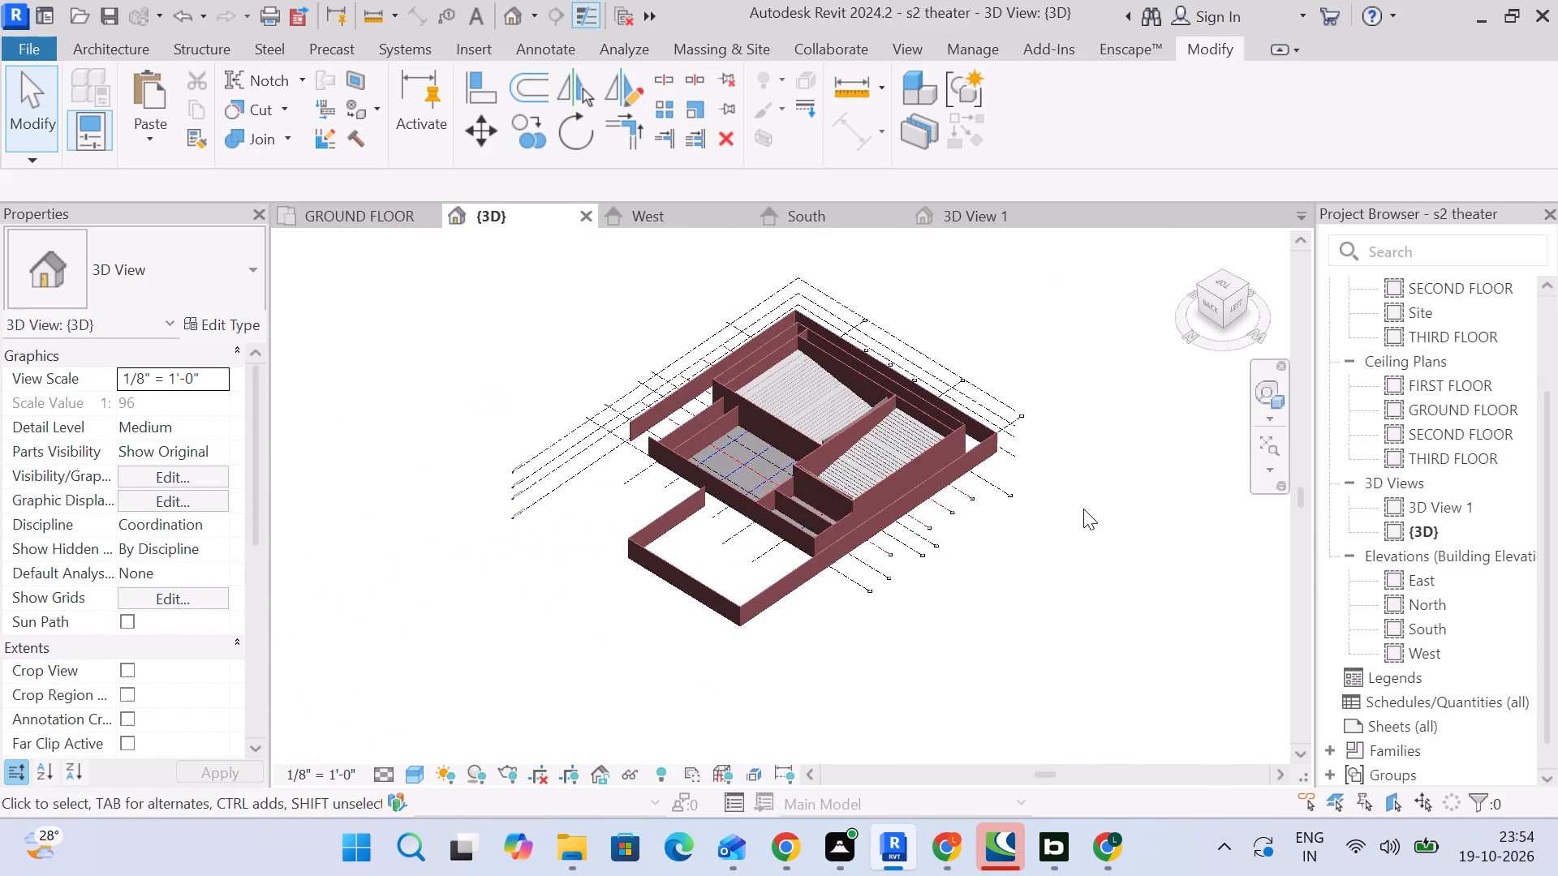
pyautogui.moveTo(1083, 509); pyautogui.dragTo(832, 606, button='middle')
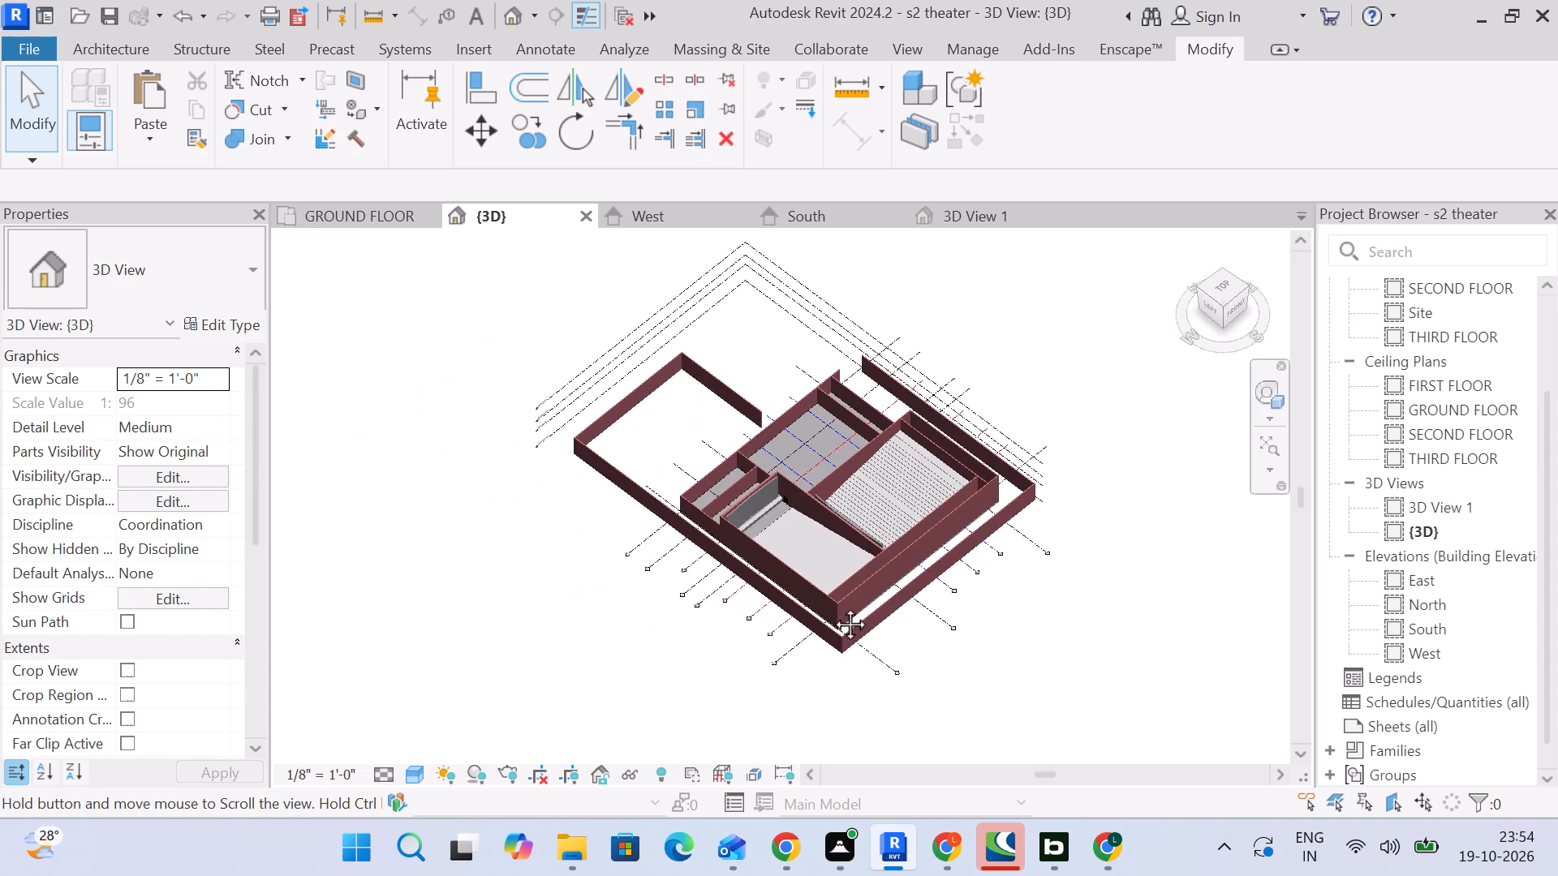
pyautogui.moveTo(832, 606); pyautogui.dragTo(738, 579, button='middle')
pyautogui.scroll(4, 730, 530)
pyautogui.scroll(1, 842, 514)
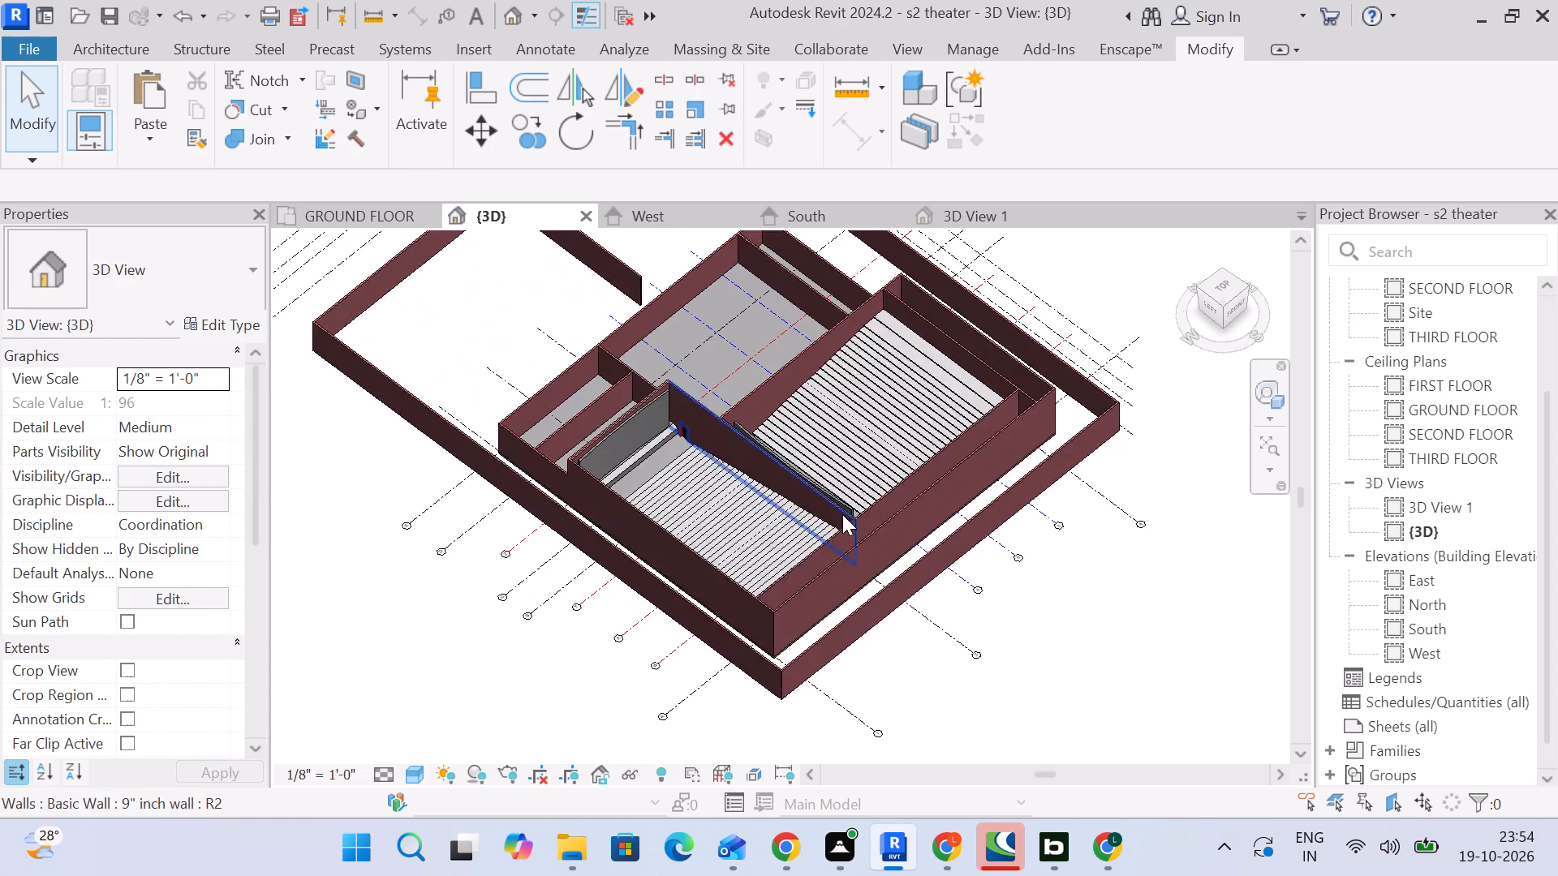
pyautogui.scroll(2, 842, 514)
pyautogui.keyDown('shift'); pyautogui.moveTo(999, 549); pyautogui.dragTo(806, 538, button='middle'); pyautogui.keyUp('shift')
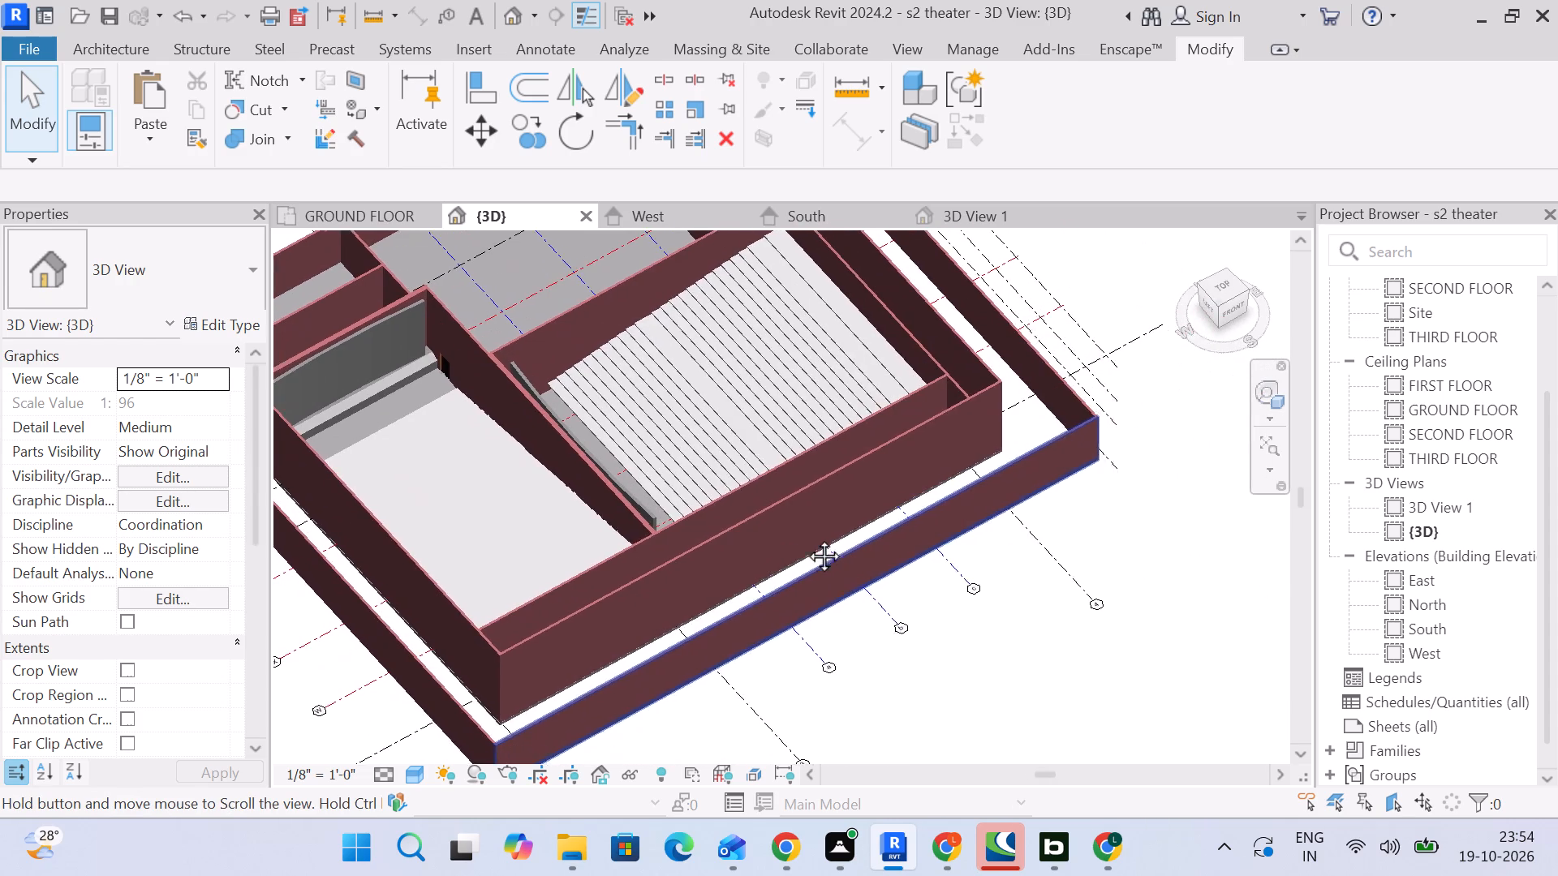
pyautogui.keyDown('shift'); pyautogui.moveTo(806, 538); pyautogui.dragTo(1108, 552, button='middle'); pyautogui.keyUp('shift')
pyautogui.scroll(-3, 1100, 526)
pyautogui.keyDown('shift'); pyautogui.moveTo(1091, 545); pyautogui.dragTo(923, 556, button='middle'); pyautogui.keyUp('shift')
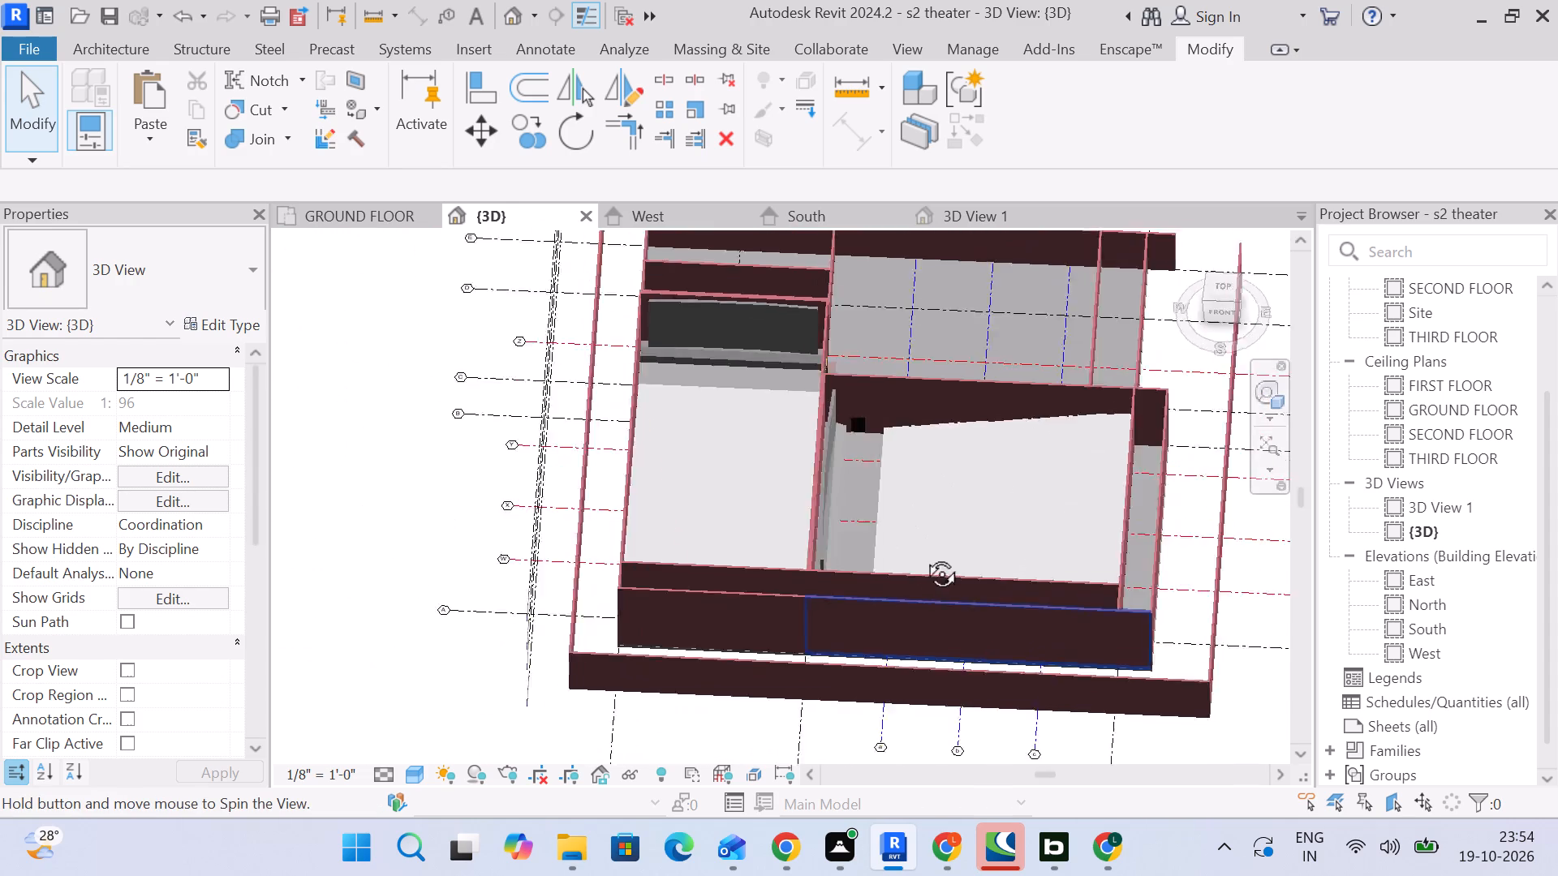
pyautogui.keyDown('shift'); pyautogui.moveTo(923, 556); pyautogui.dragTo(815, 569, button='middle'); pyautogui.keyUp('shift')
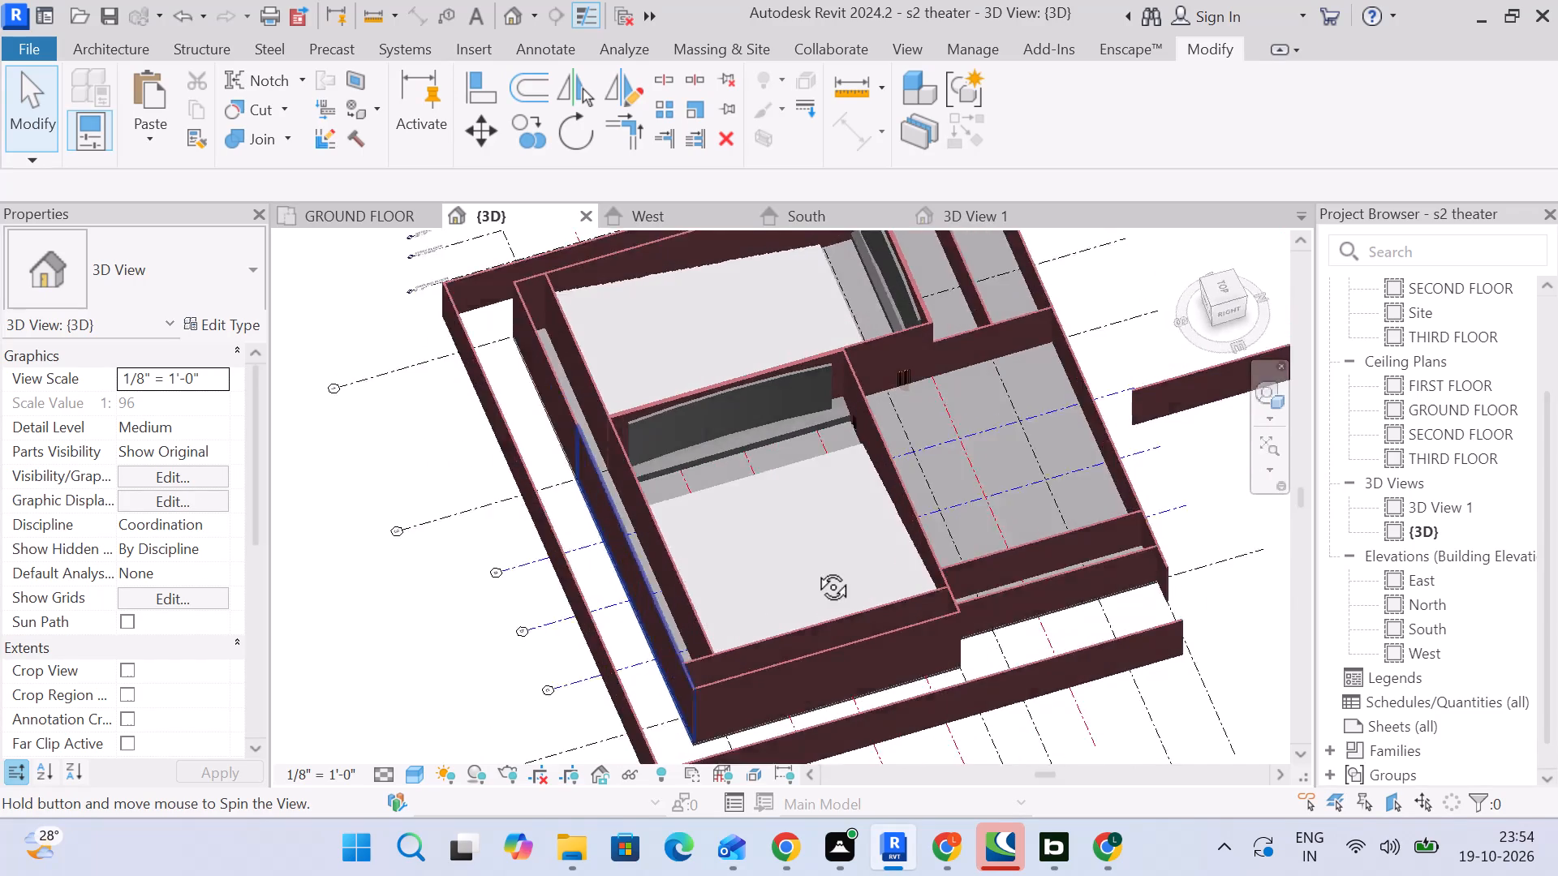
pyautogui.keyDown('shift'); pyautogui.moveTo(815, 569); pyautogui.dragTo(936, 500, button='middle'); pyautogui.keyUp('shift')
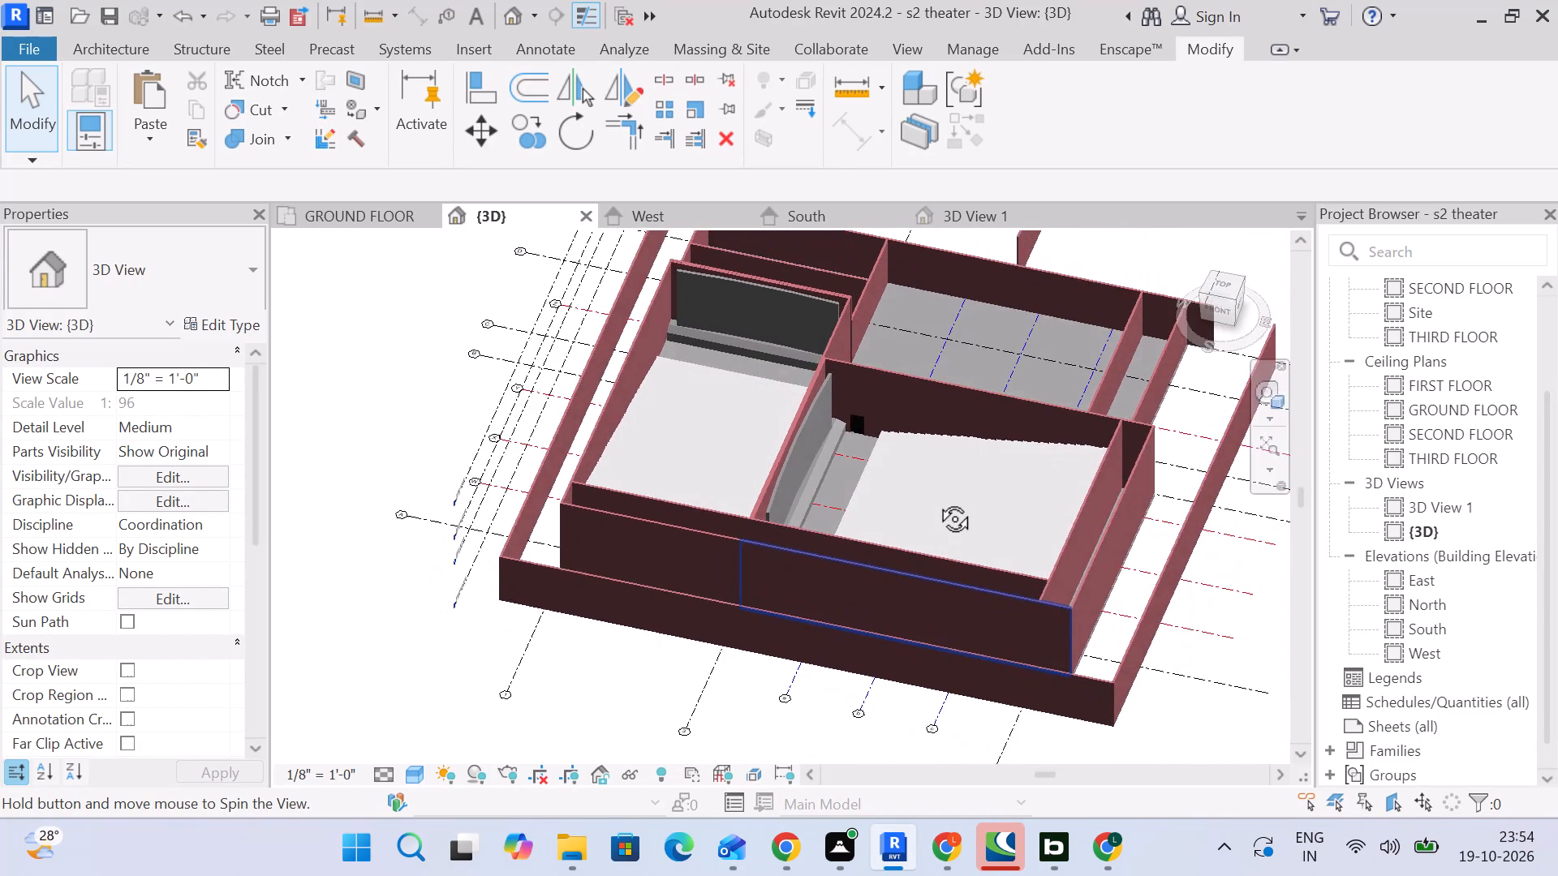
pyautogui.keyDown('shift'); pyautogui.moveTo(936, 500); pyautogui.dragTo(953, 540, button='middle'); pyautogui.keyUp('shift')
pyautogui.scroll(4, 836, 437)
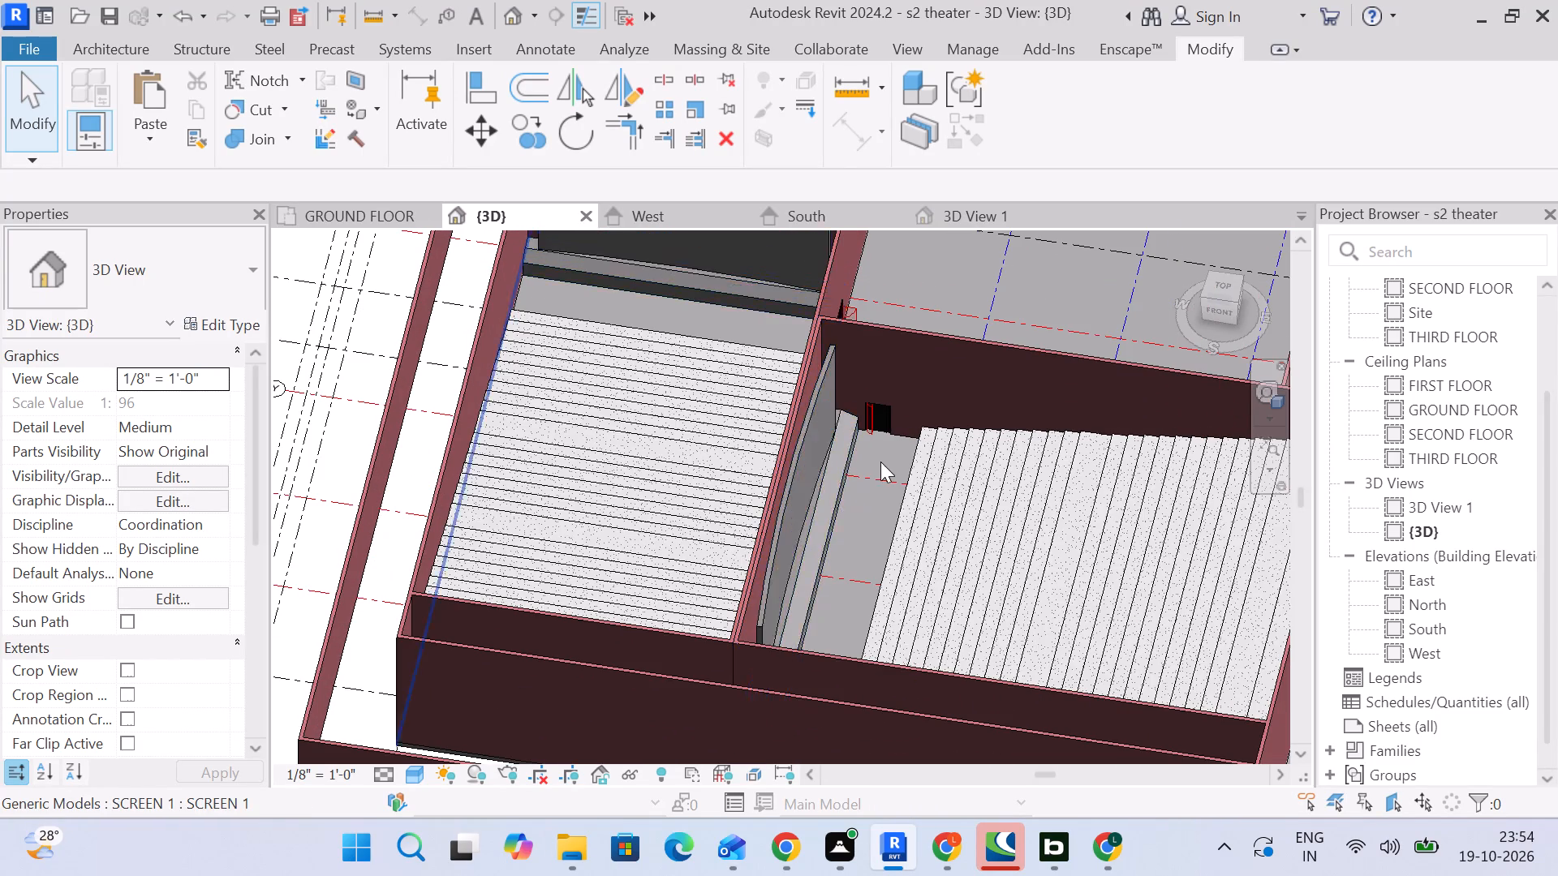
pyautogui.scroll(4, 880, 462)
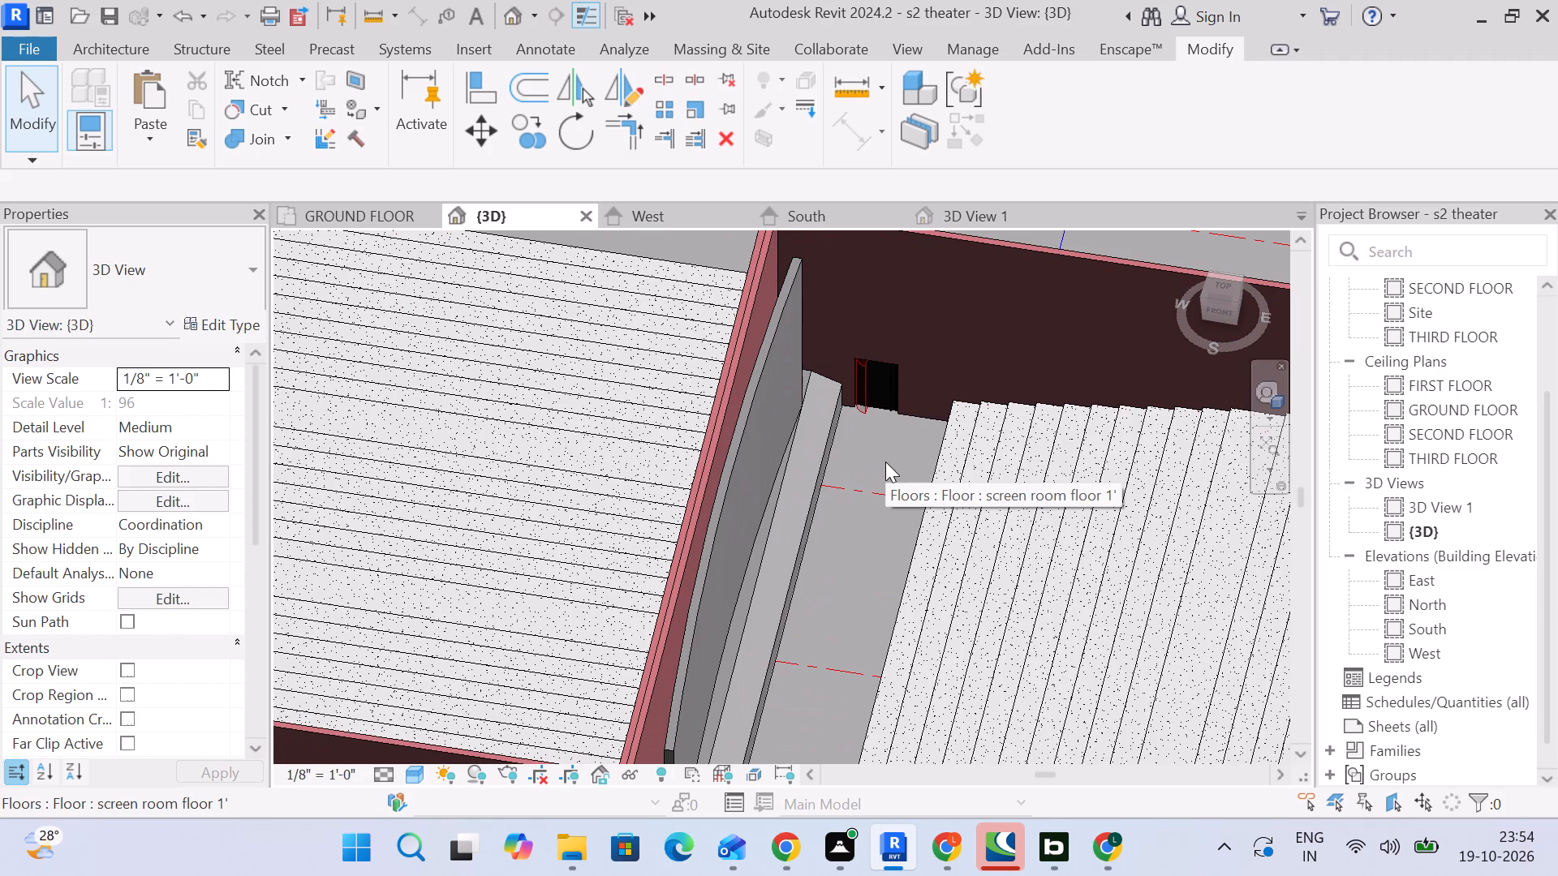
pyautogui.scroll(-6, 885, 462)
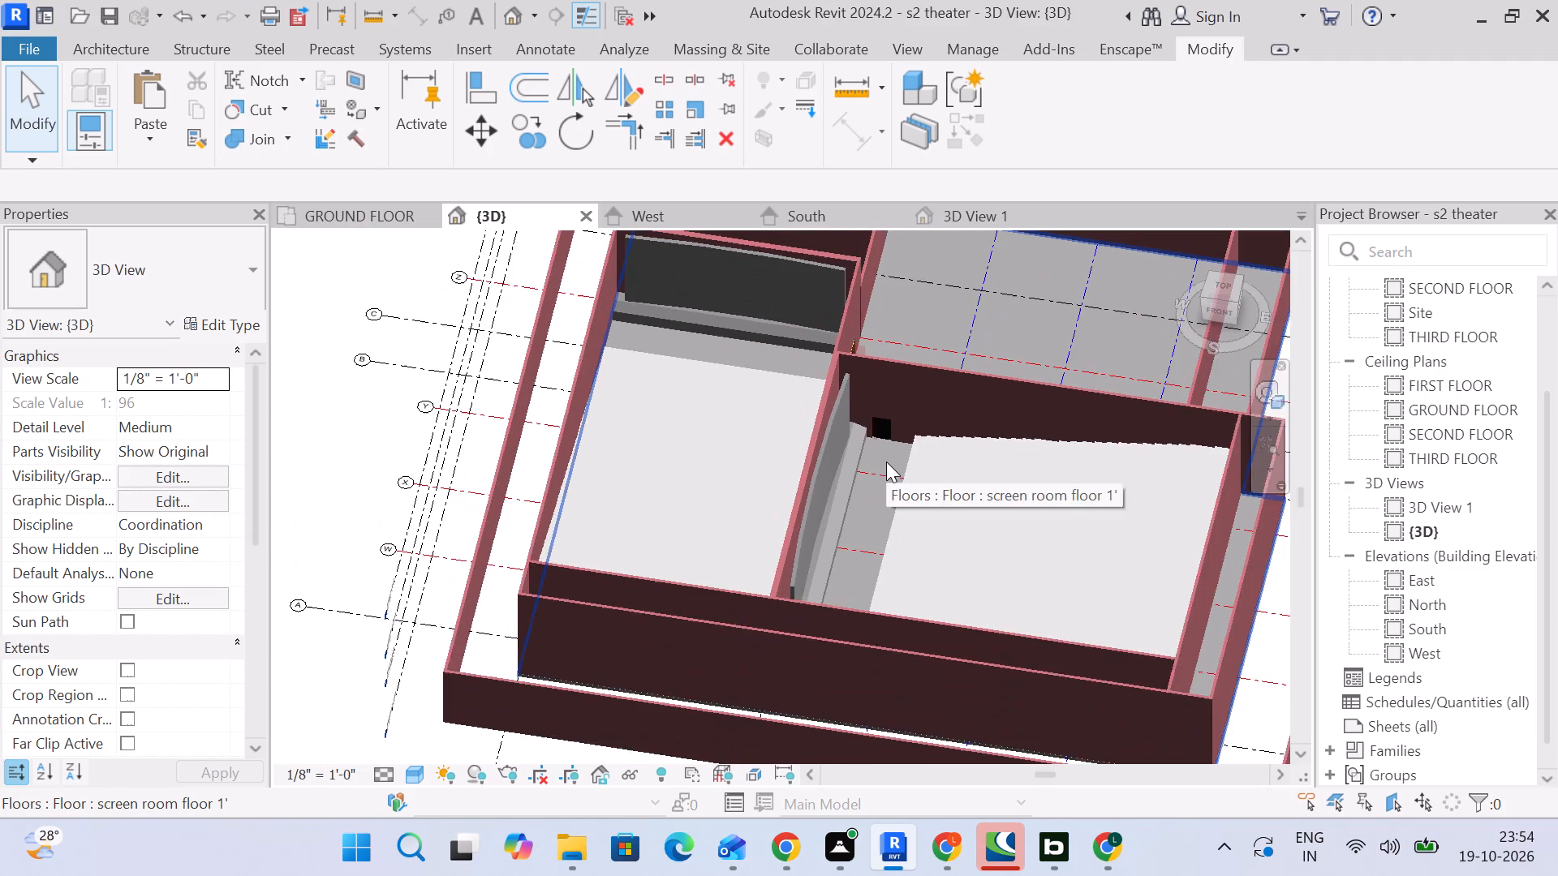
pyautogui.moveTo(887, 462); pyautogui.dragTo(890, 529, button='middle')
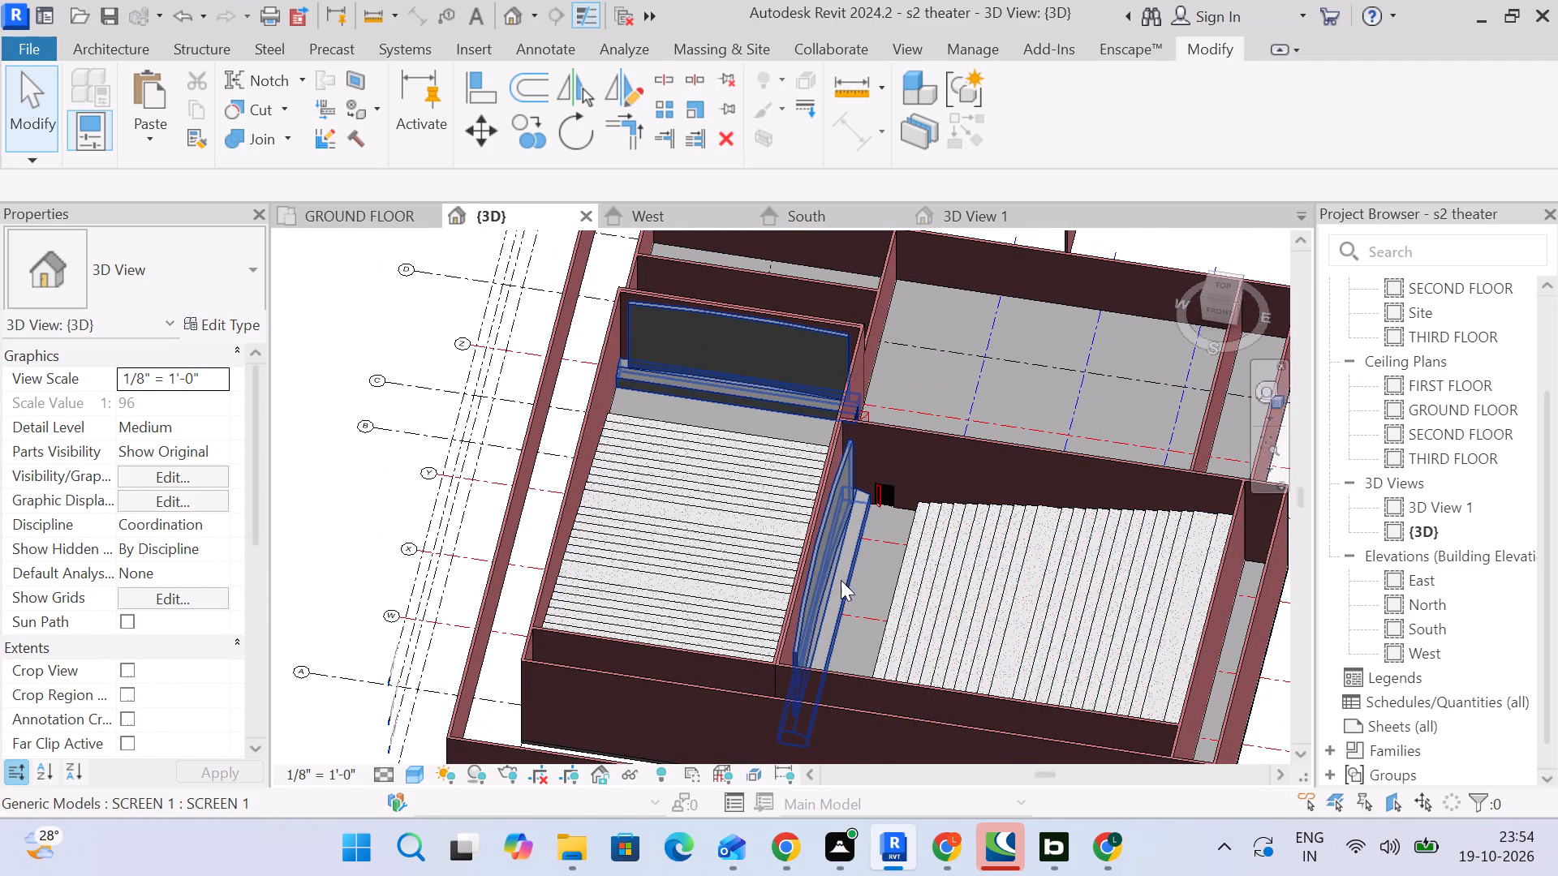
pyautogui.scroll(-3, 794, 490)
pyautogui.moveTo(794, 490); pyautogui.dragTo(646, 419, button='middle')
pyautogui.scroll(5, 682, 457)
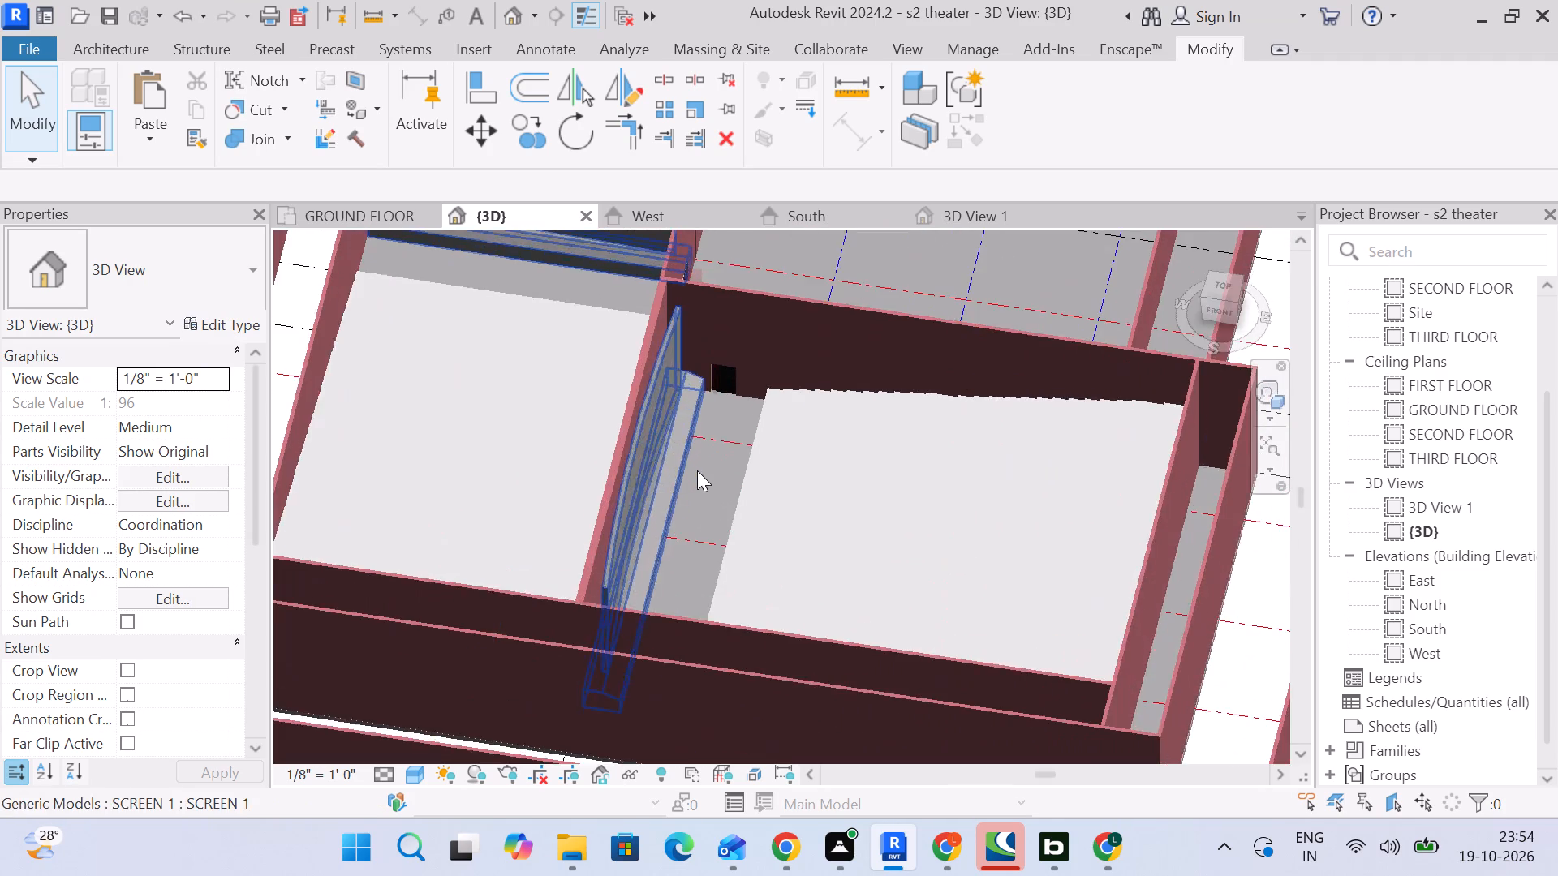
pyautogui.scroll(4, 718, 498)
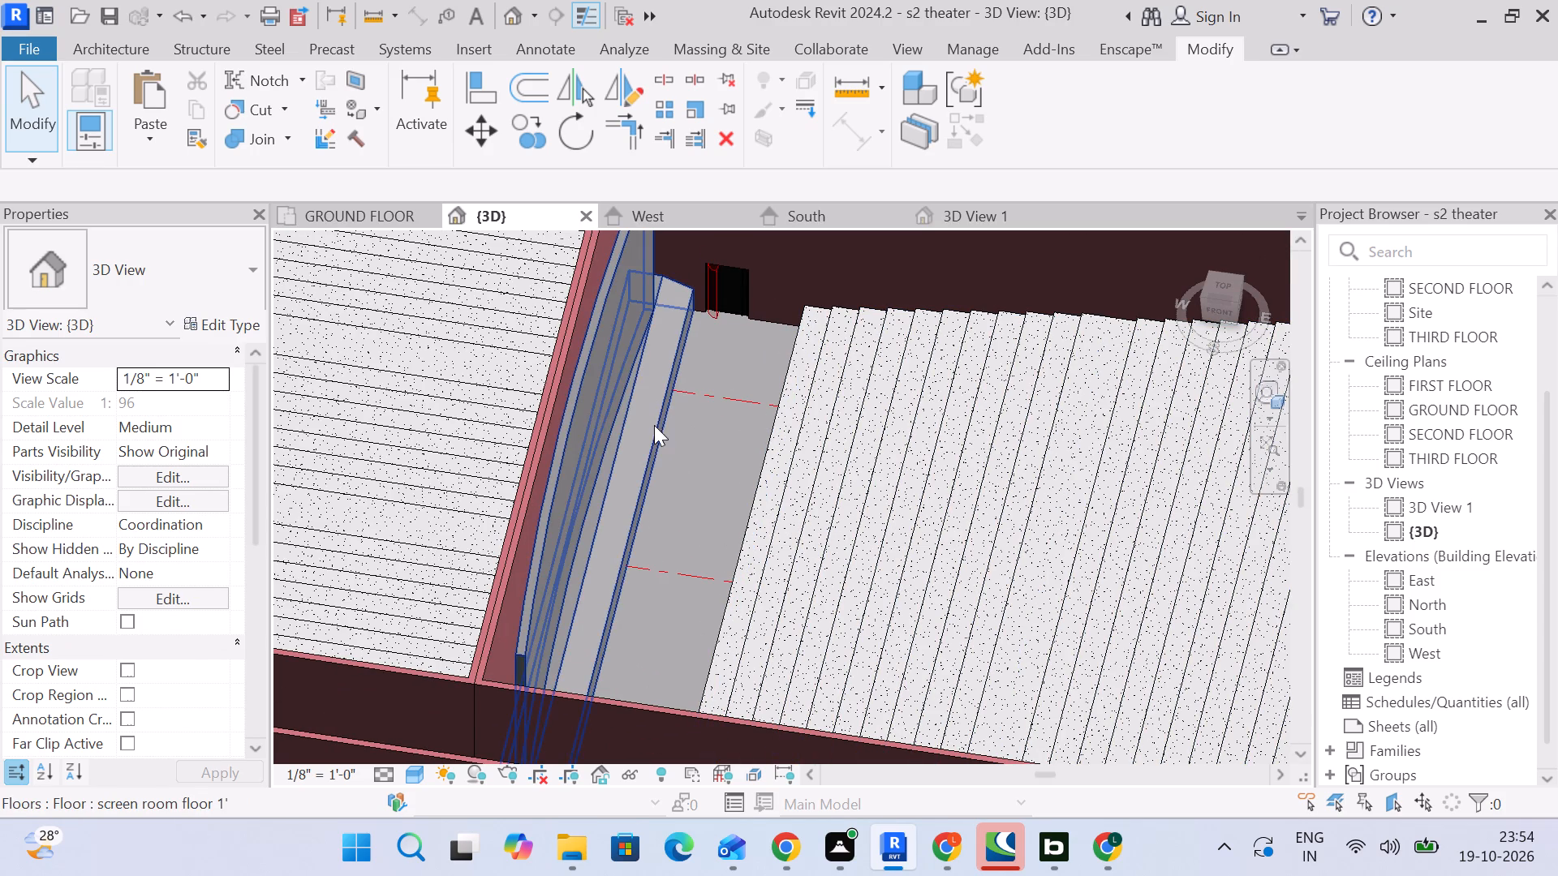
# Open the in-place SCREEN 1 generic model beside the second pivot door for editing in the GROUND FLOOR plan.
pyautogui.click(350, 219)
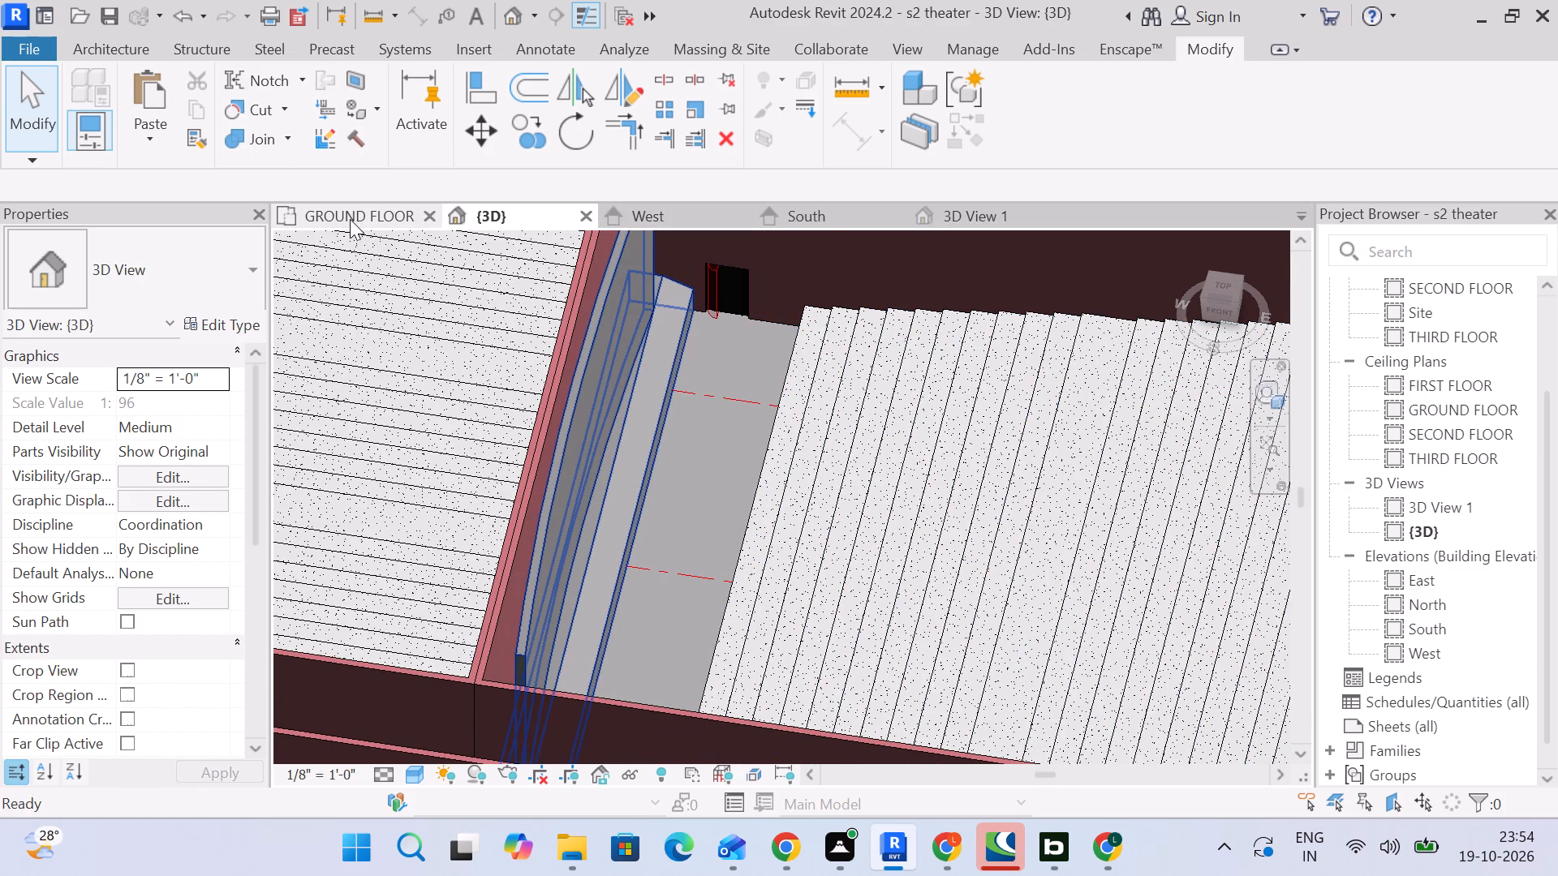
pyautogui.scroll(4, 648, 445)
pyautogui.scroll(5, 599, 400)
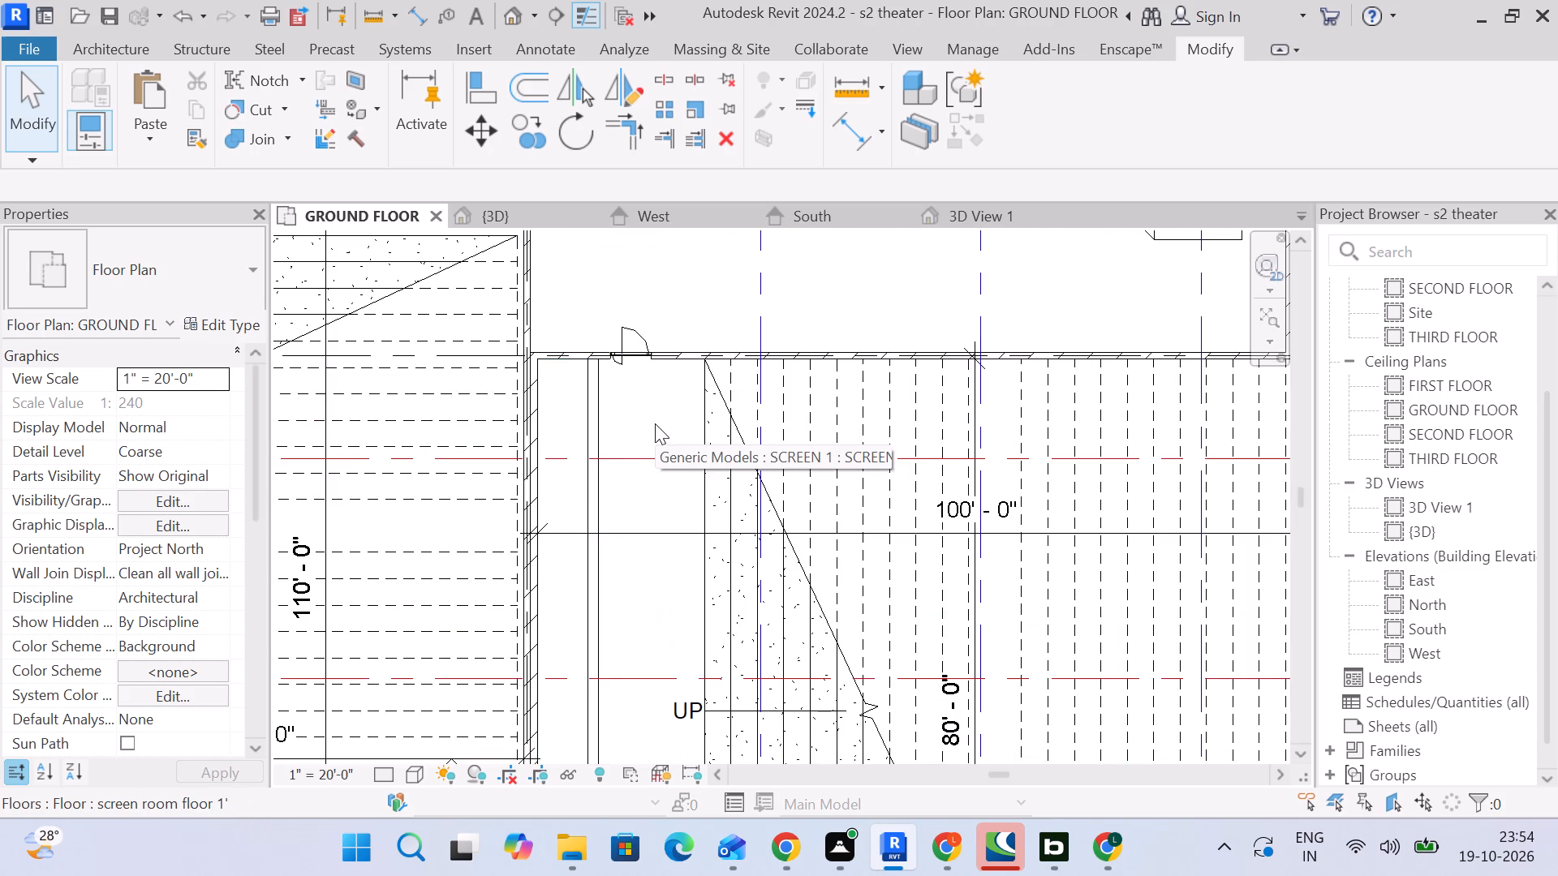
pyautogui.scroll(2, 655, 423)
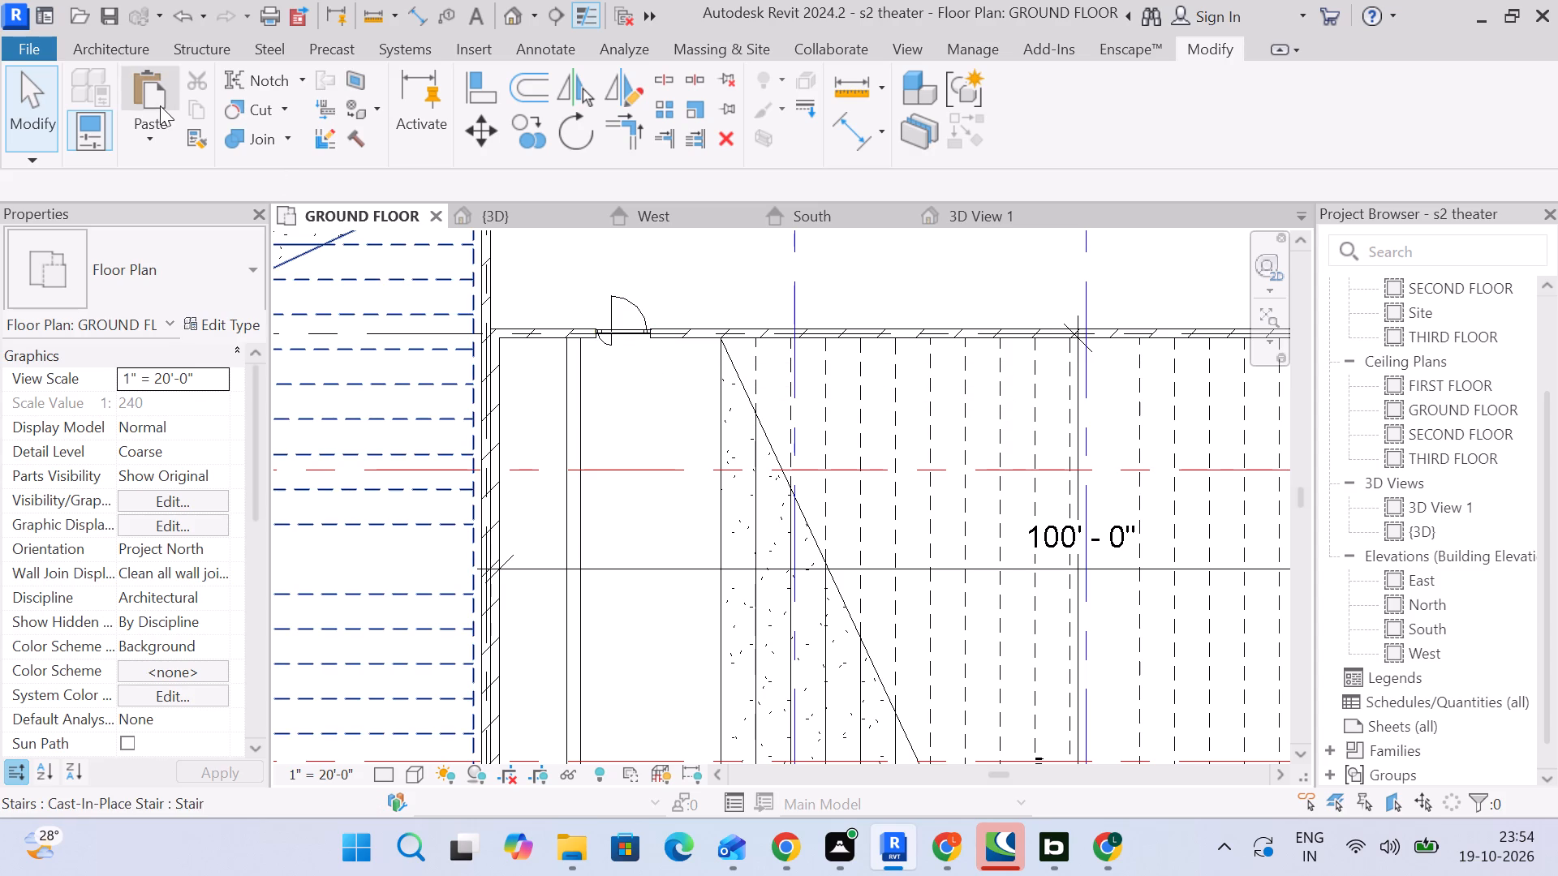
pyautogui.click(562, 452)
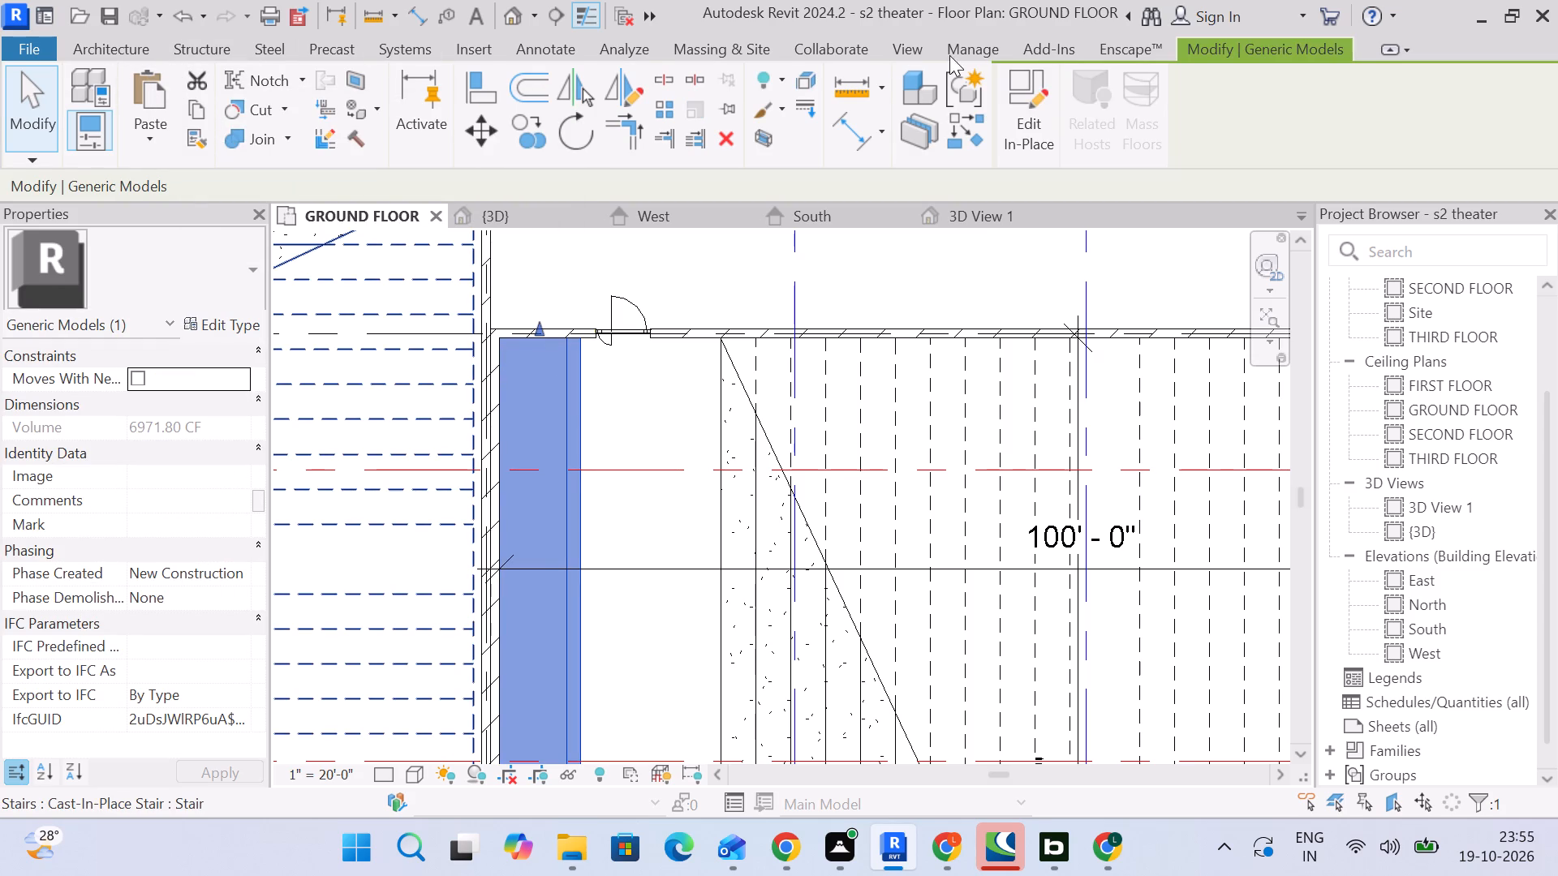
pyautogui.click(1029, 136)
# Sketch a rectangular solid extrusion profile about 80' long, wall to wall, between the screen platform's front edge and the first seating step.
pyautogui.scroll(3, 620, 361)
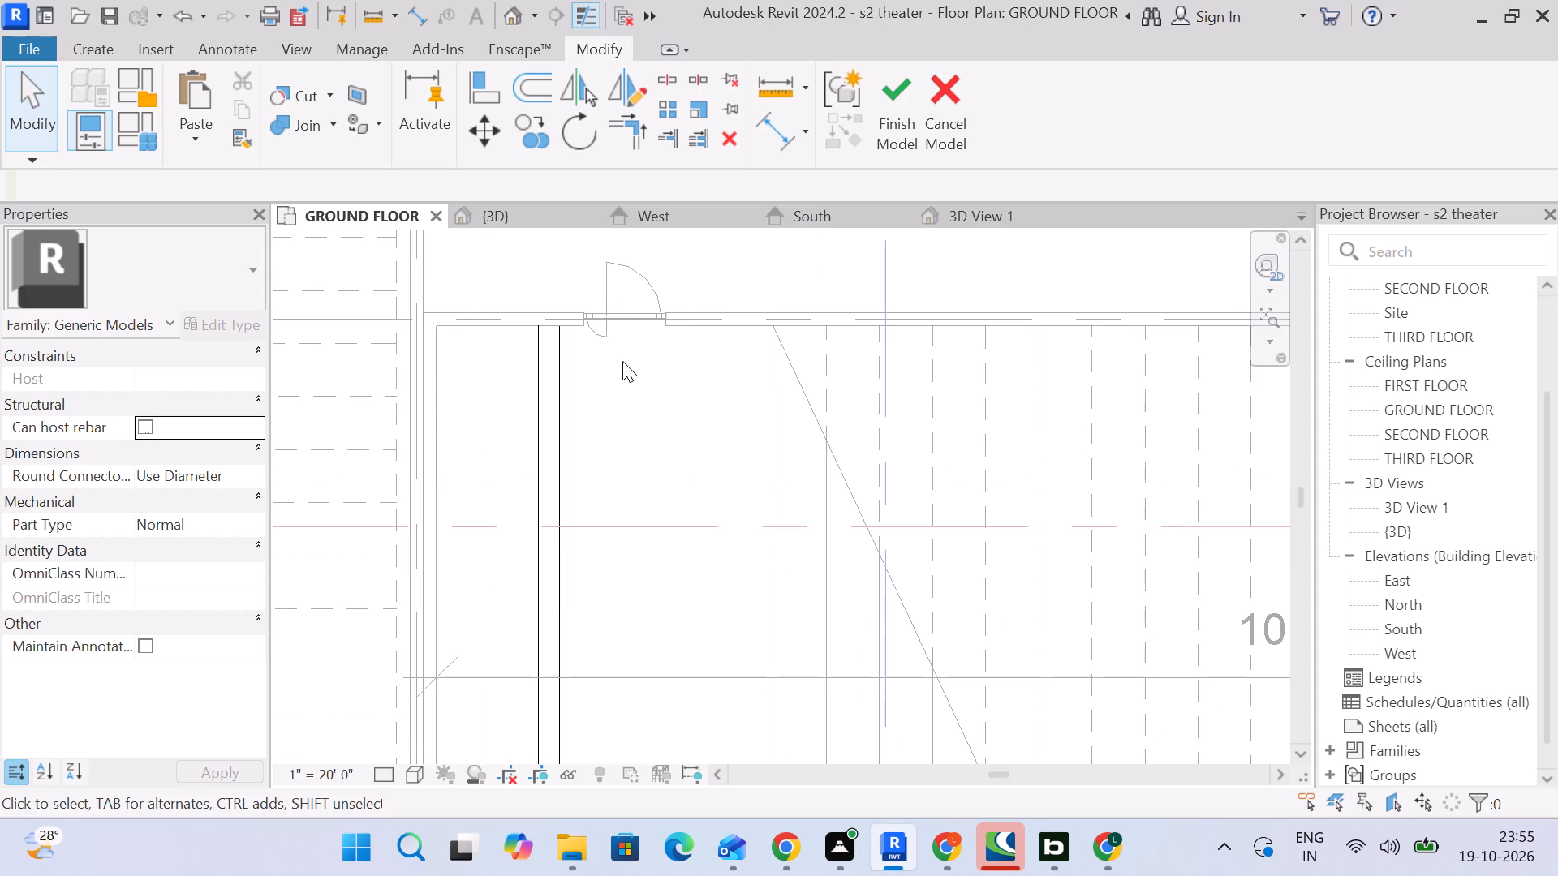
pyautogui.moveTo(695, 392); pyautogui.dragTo(669, 392, button='middle')
pyautogui.click(110, 49)
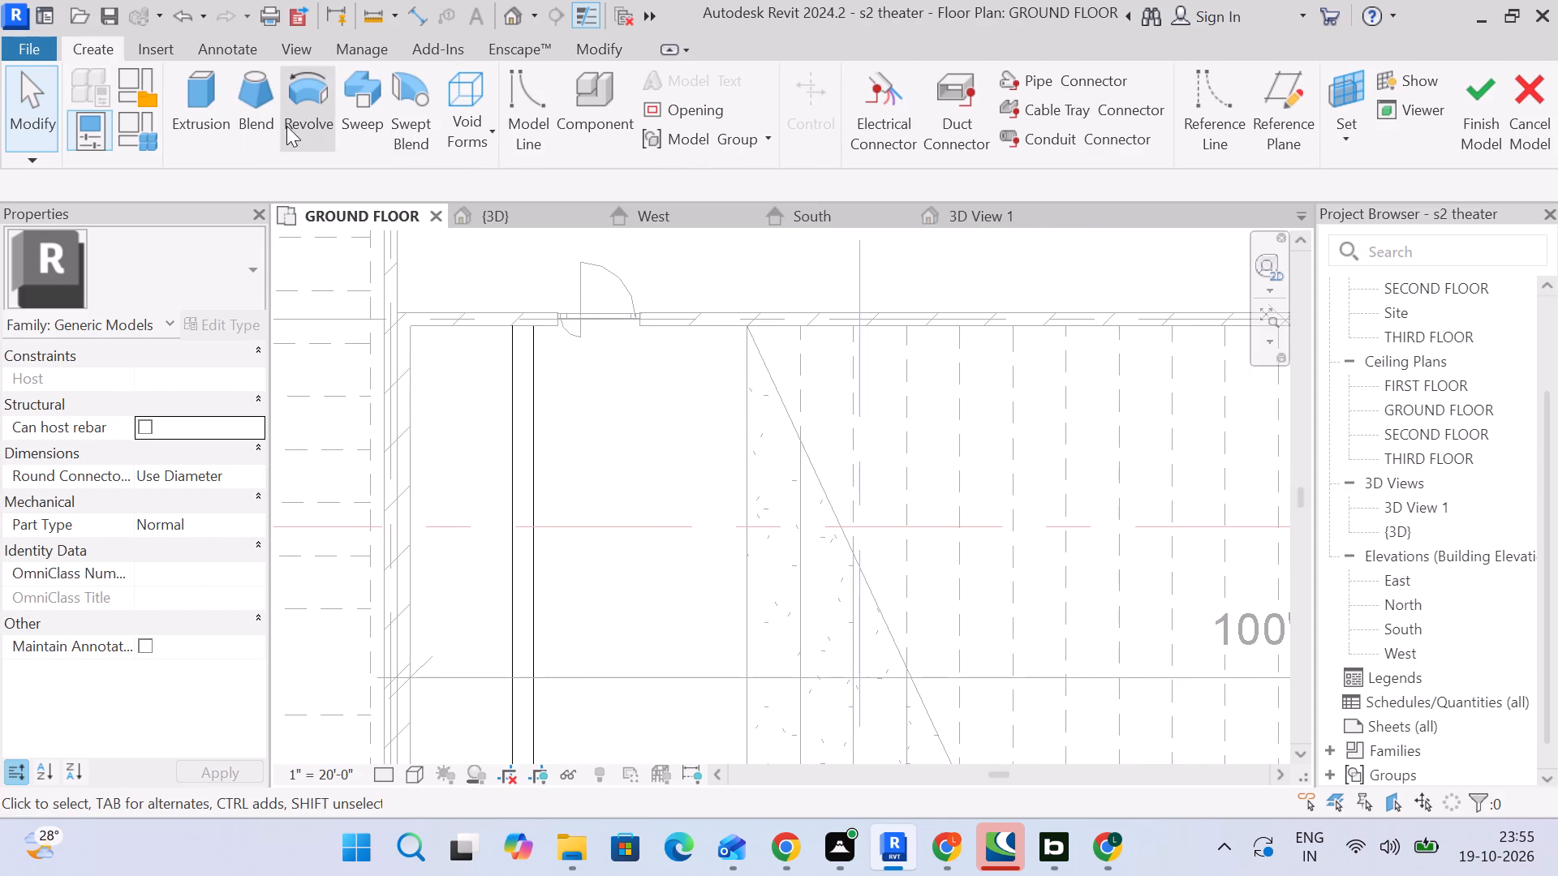
pyautogui.click(214, 101)
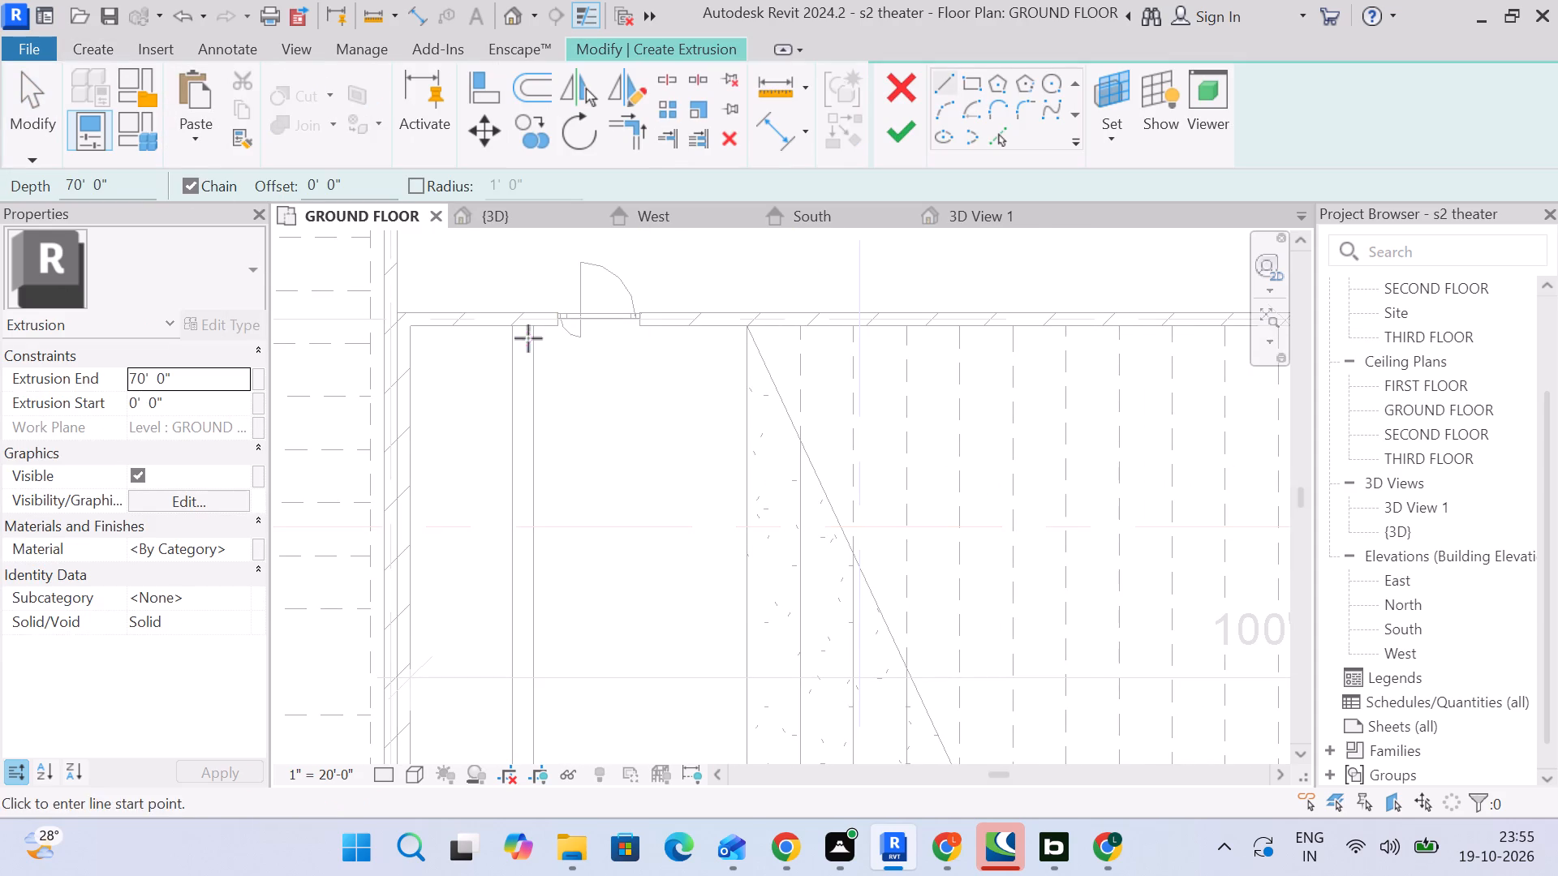
pyautogui.click(965, 90)
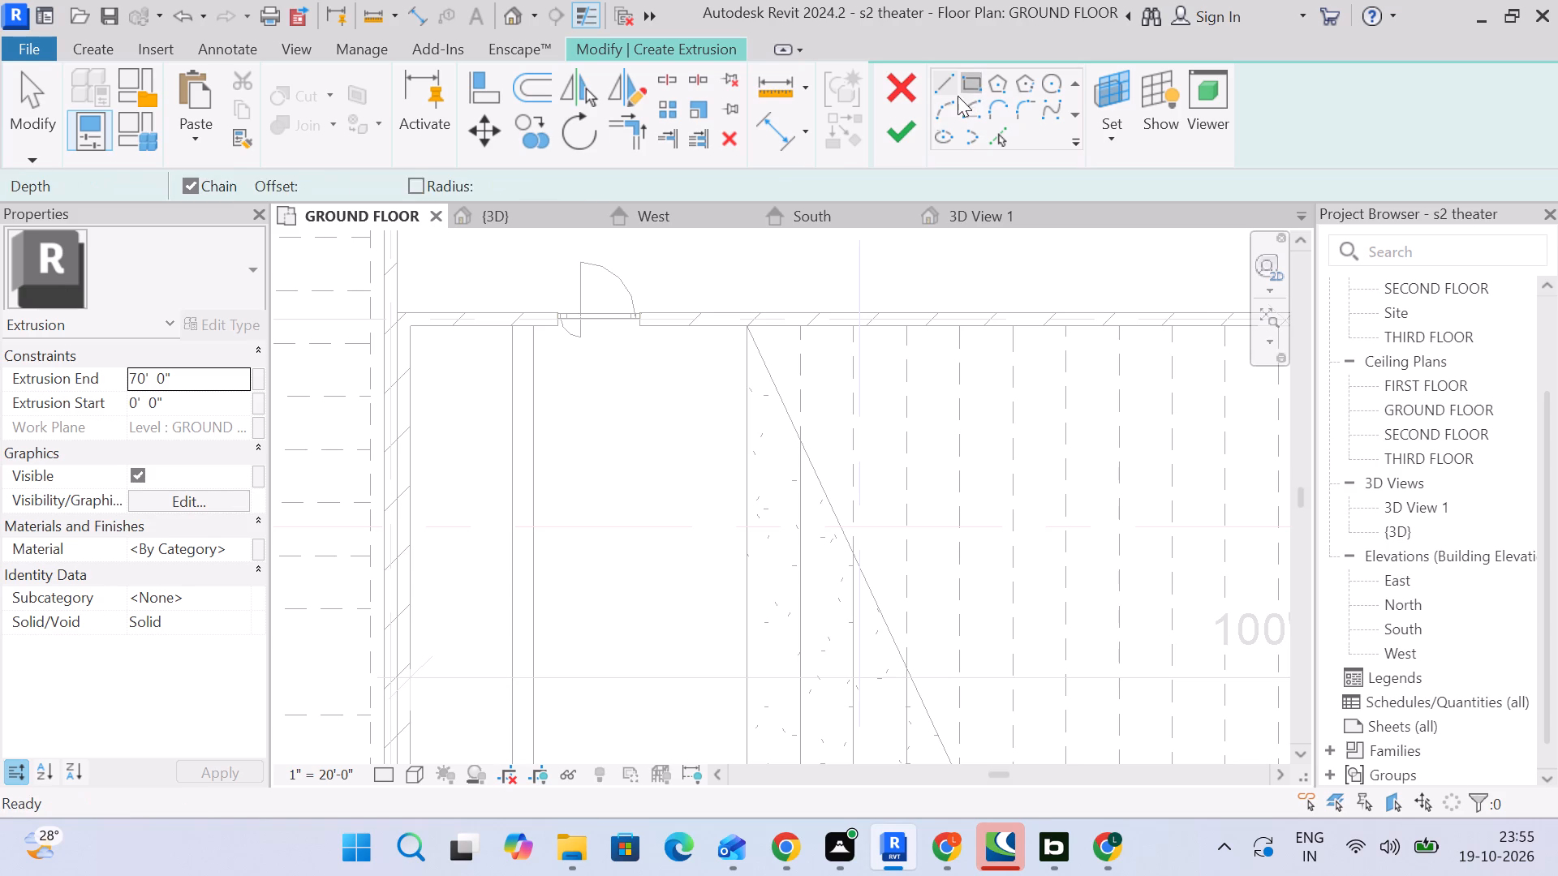
pyautogui.click(536, 330)
pyautogui.scroll(-2, 625, 483)
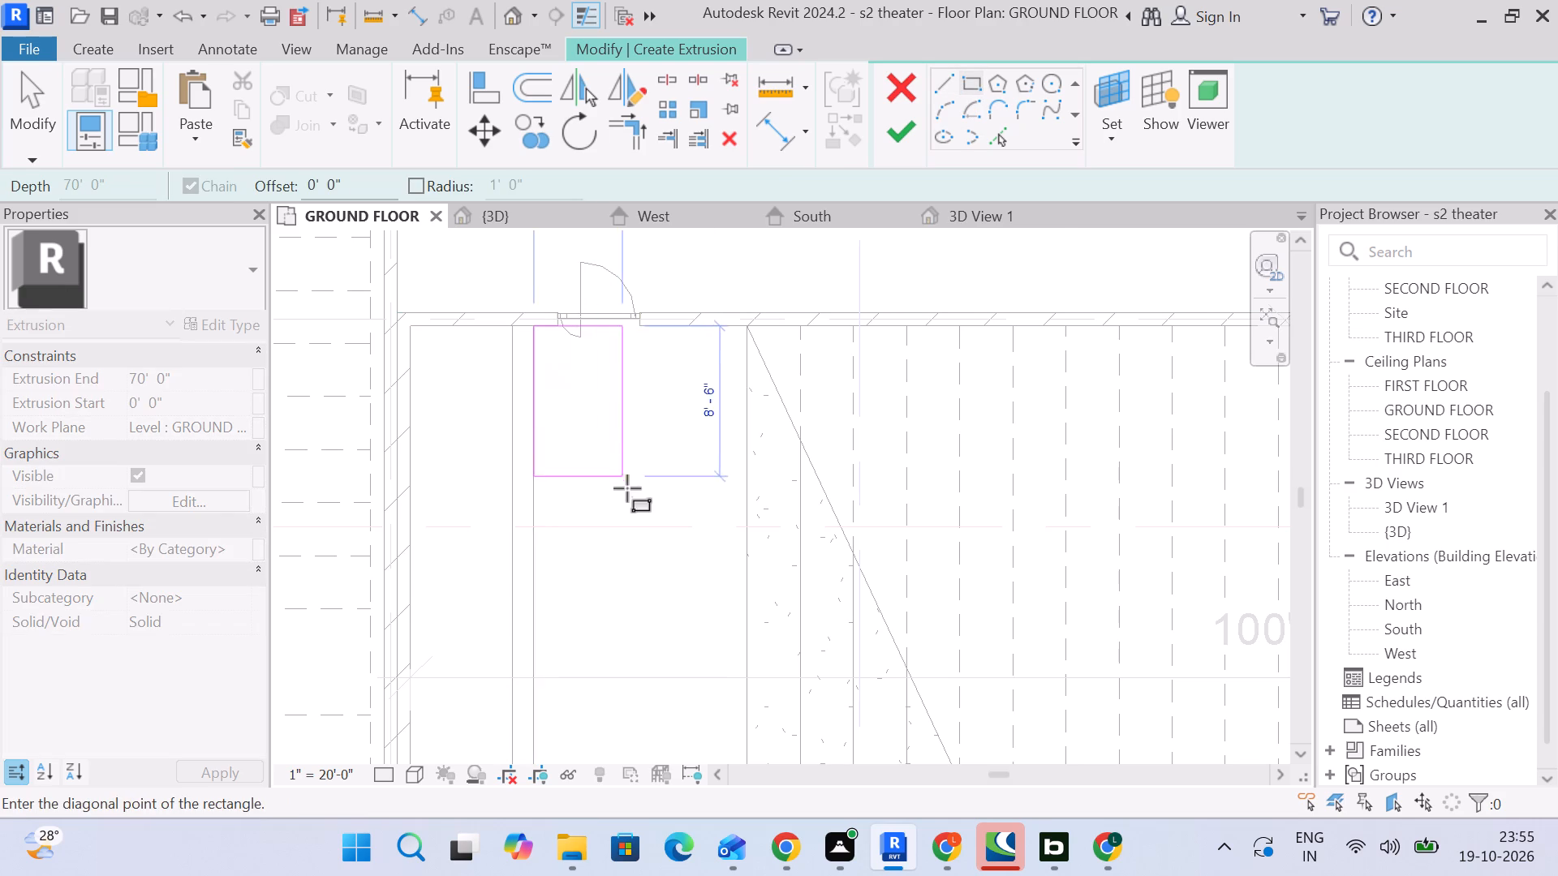
pyautogui.scroll(-3, 627, 488)
pyautogui.moveTo(656, 514); pyautogui.dragTo(595, 286, button='middle')
pyautogui.scroll(-4, 620, 548)
pyautogui.moveTo(616, 559); pyautogui.dragTo(611, 390, button='middle')
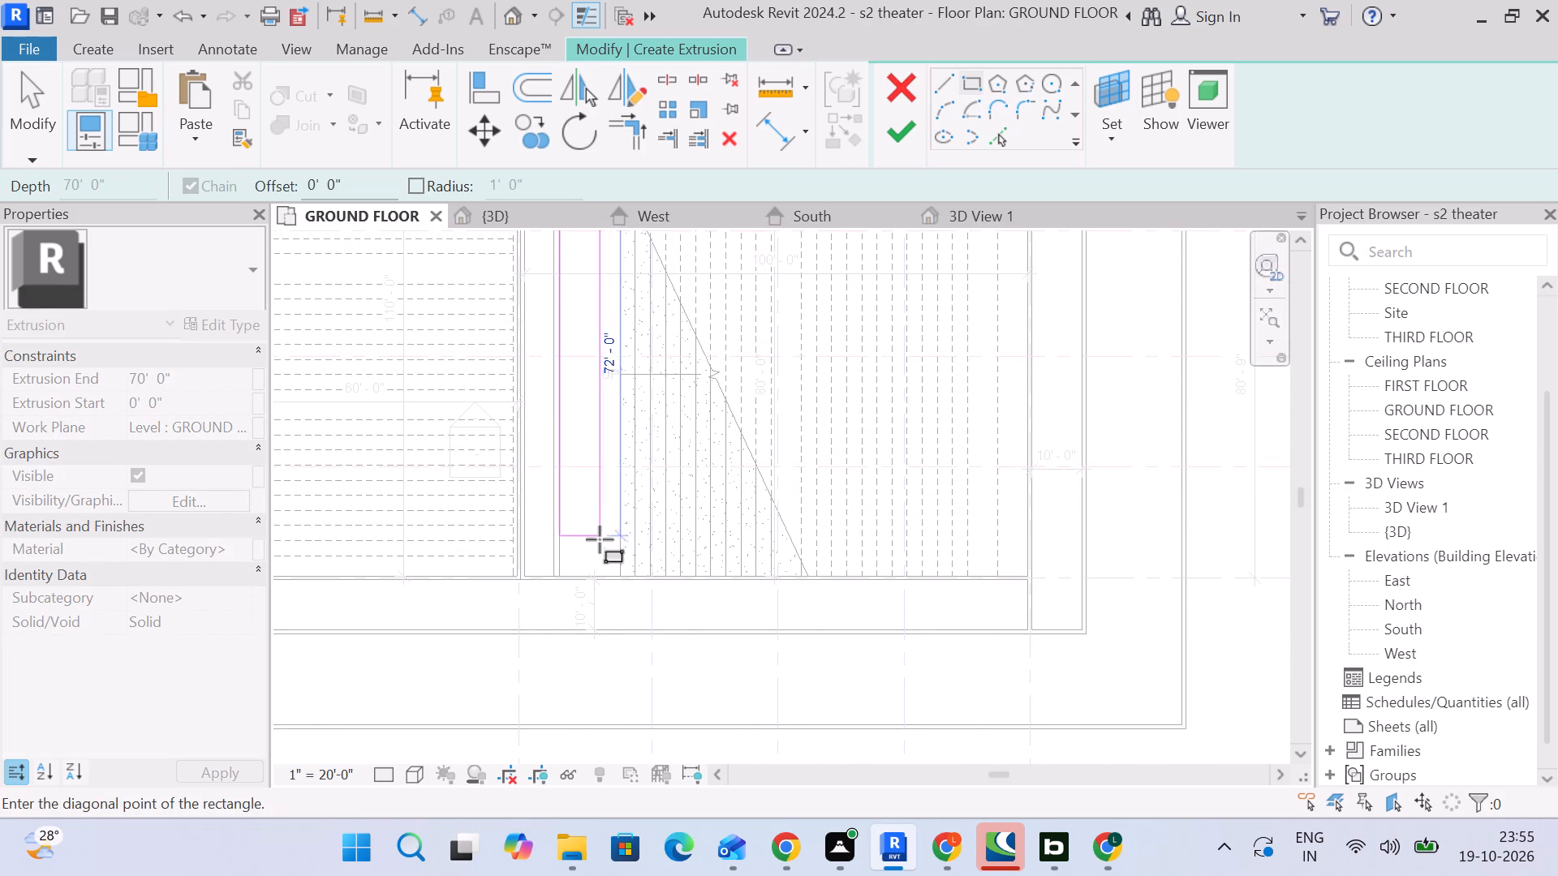
pyautogui.scroll(6, 612, 581)
pyautogui.click(634, 567)
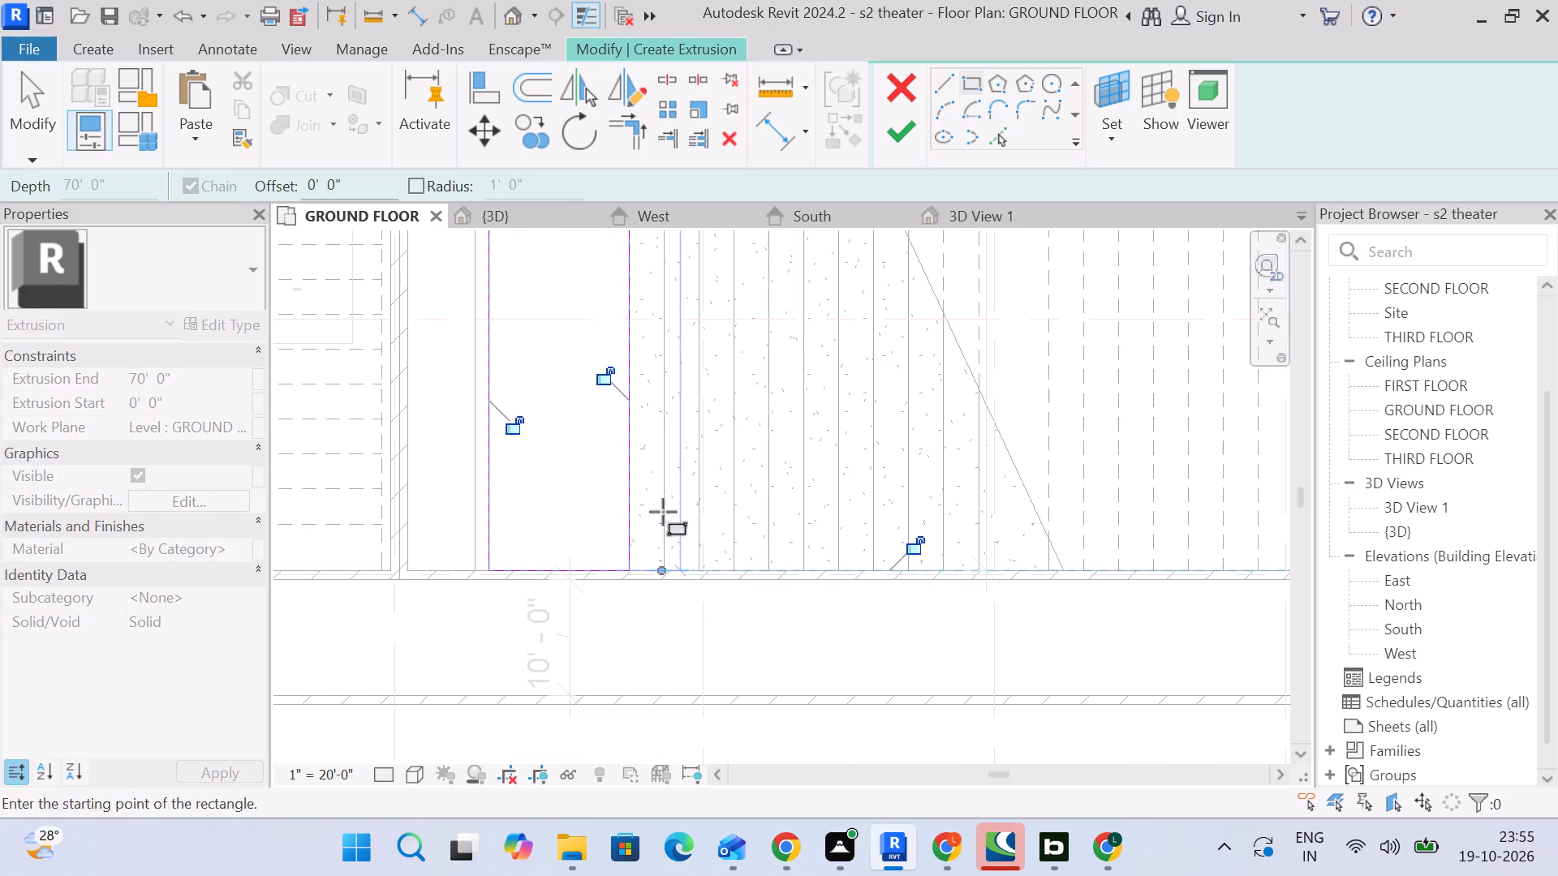
pyautogui.scroll(-4, 718, 434)
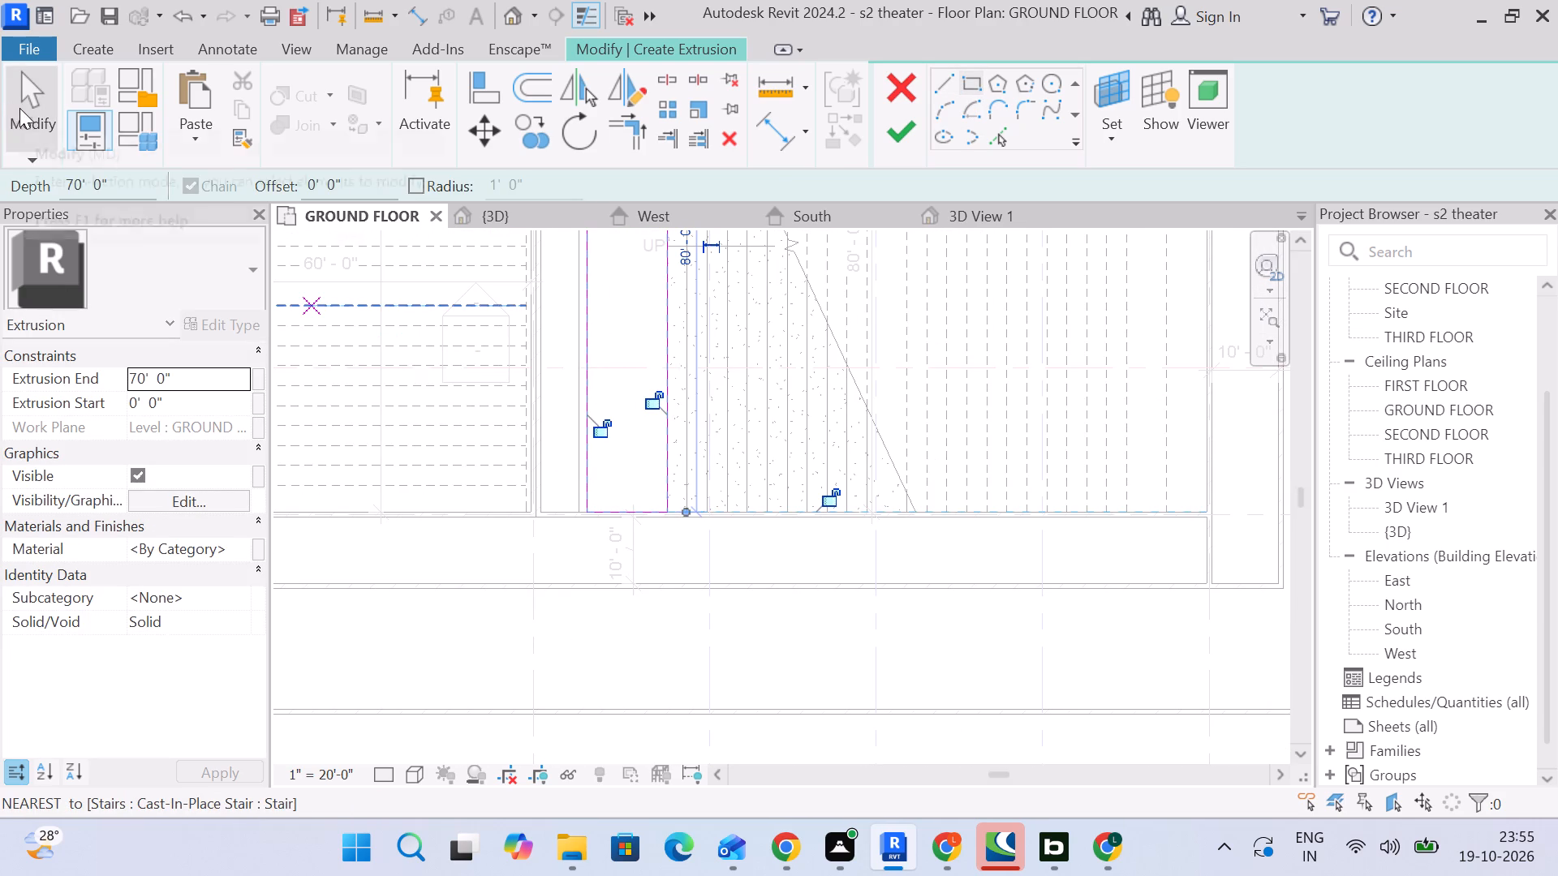
pyautogui.click(19, 108)
pyautogui.moveTo(567, 380); pyautogui.dragTo(564, 517, button='middle')
pyautogui.scroll(-2, 567, 519)
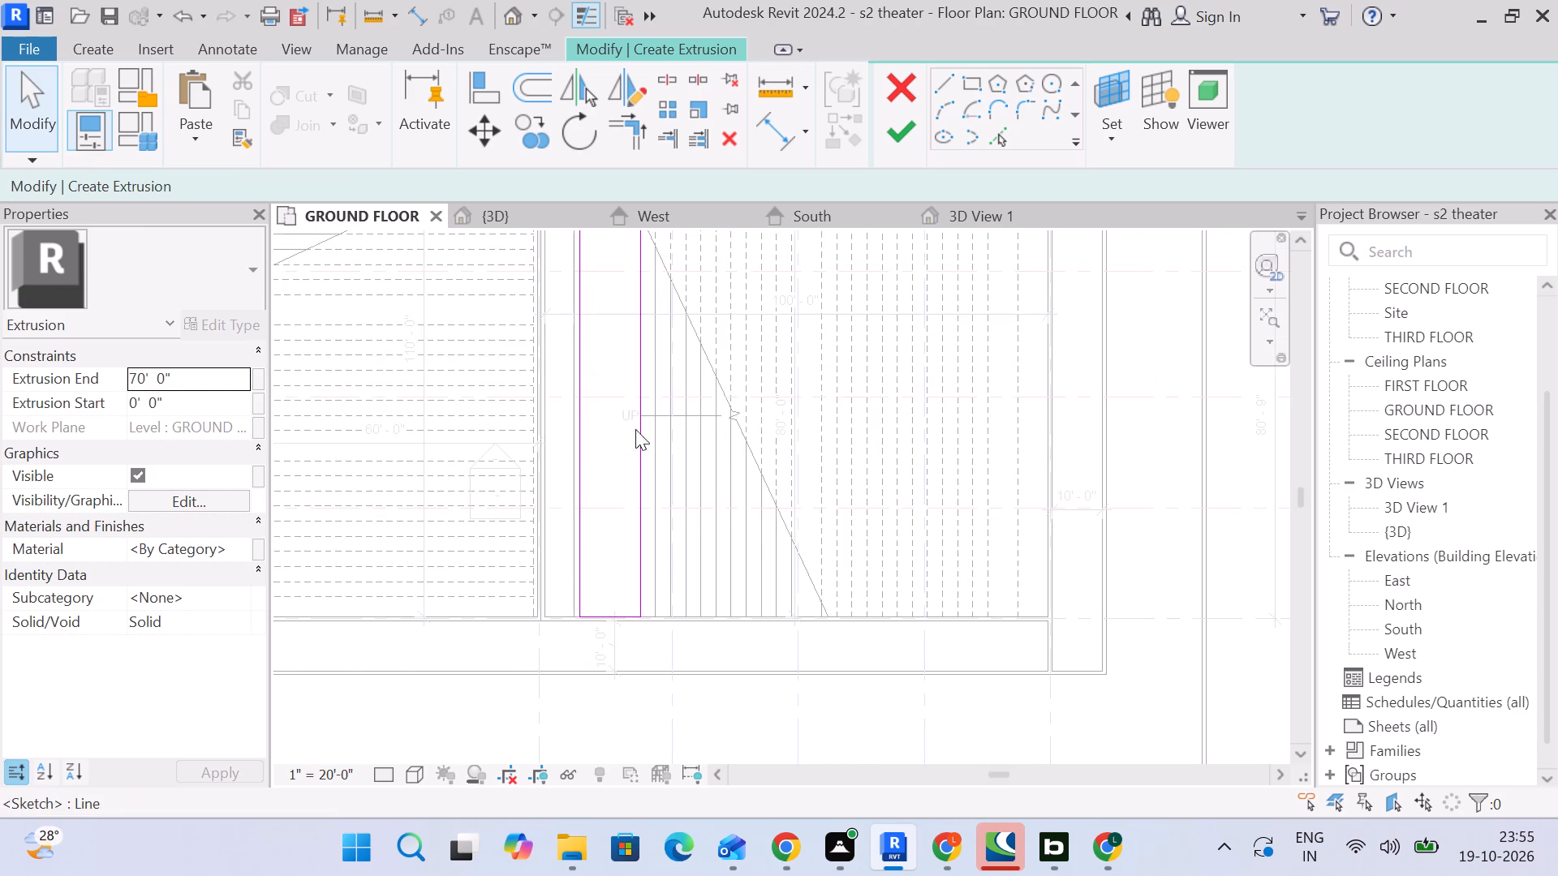
# Sketch two lines forming a corner notch about 9' by 5' 6" in the extrusion profile in front of the second pivot door.
pyautogui.moveTo(660, 364); pyautogui.dragTo(626, 540, button='middle')
pyautogui.scroll(10, 584, 374)
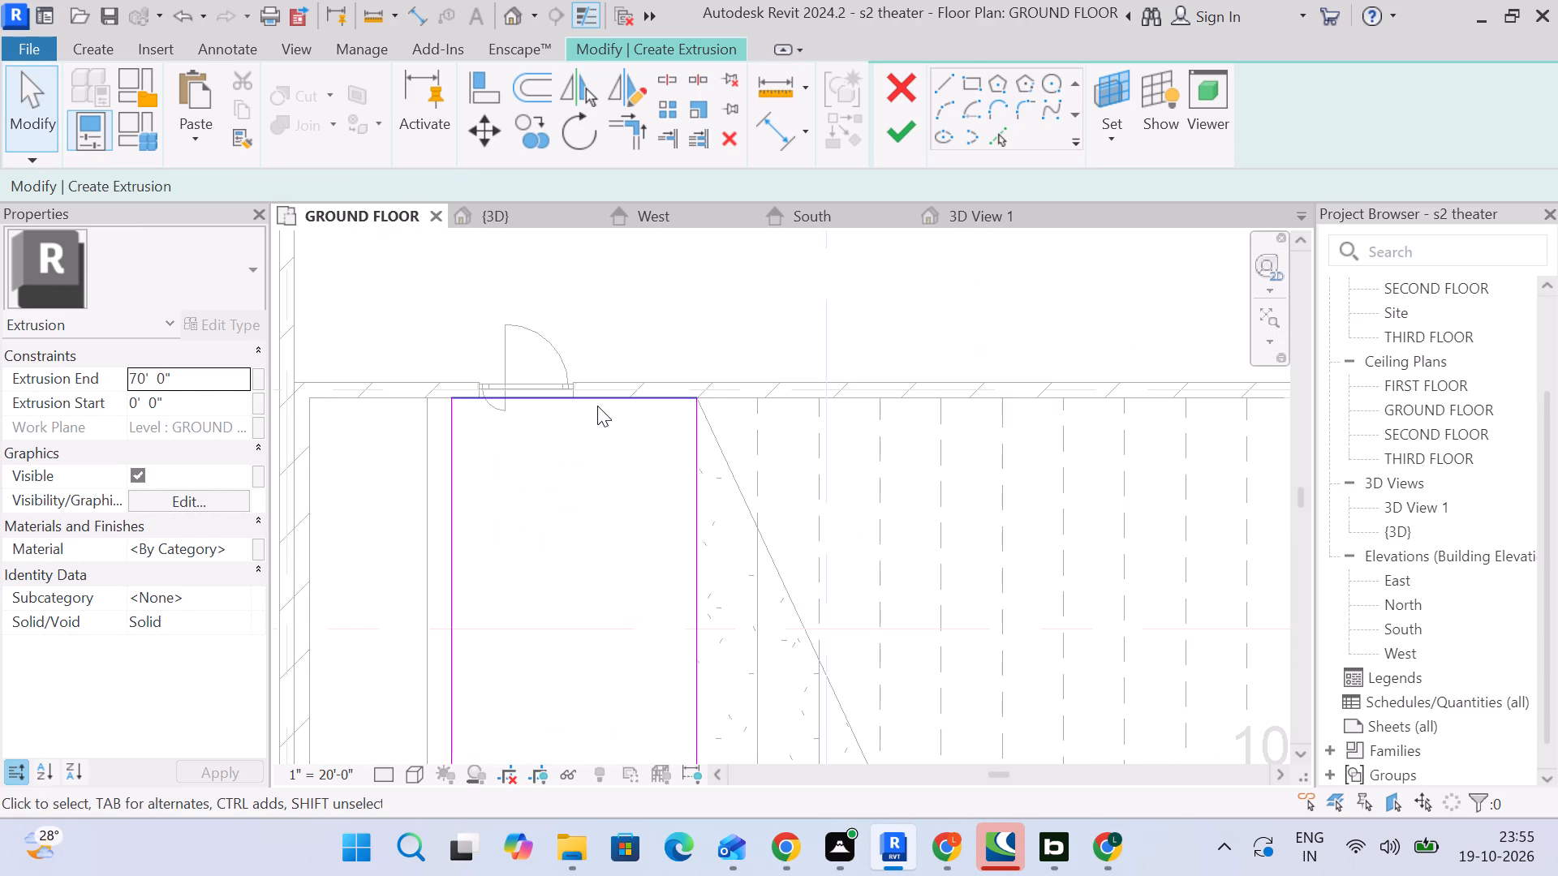
pyautogui.moveTo(595, 380); pyautogui.dragTo(611, 342, button='middle')
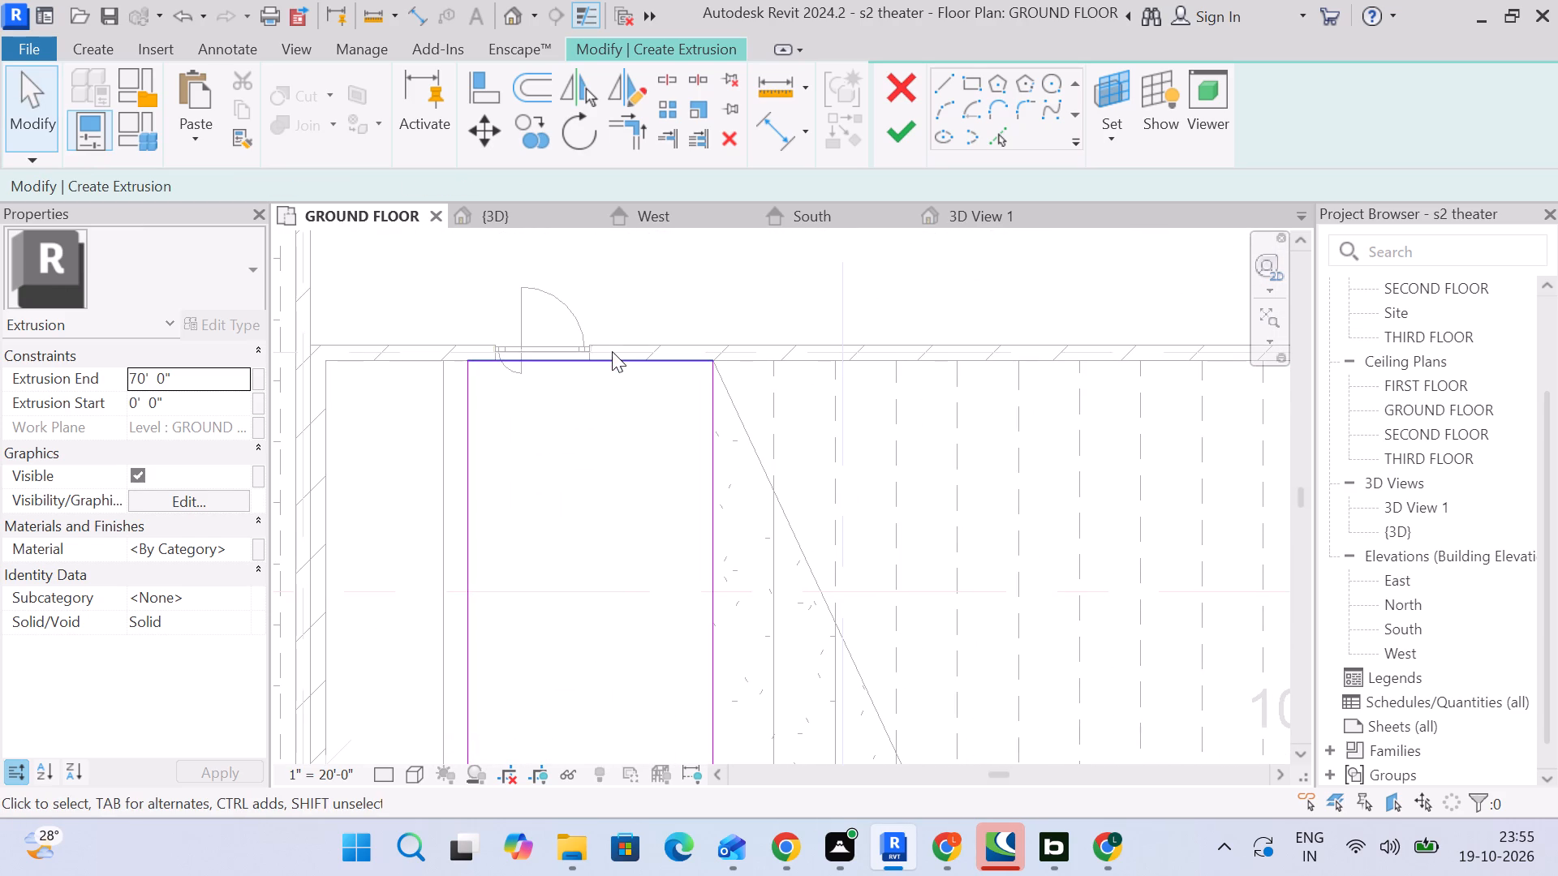
pyautogui.click(950, 79)
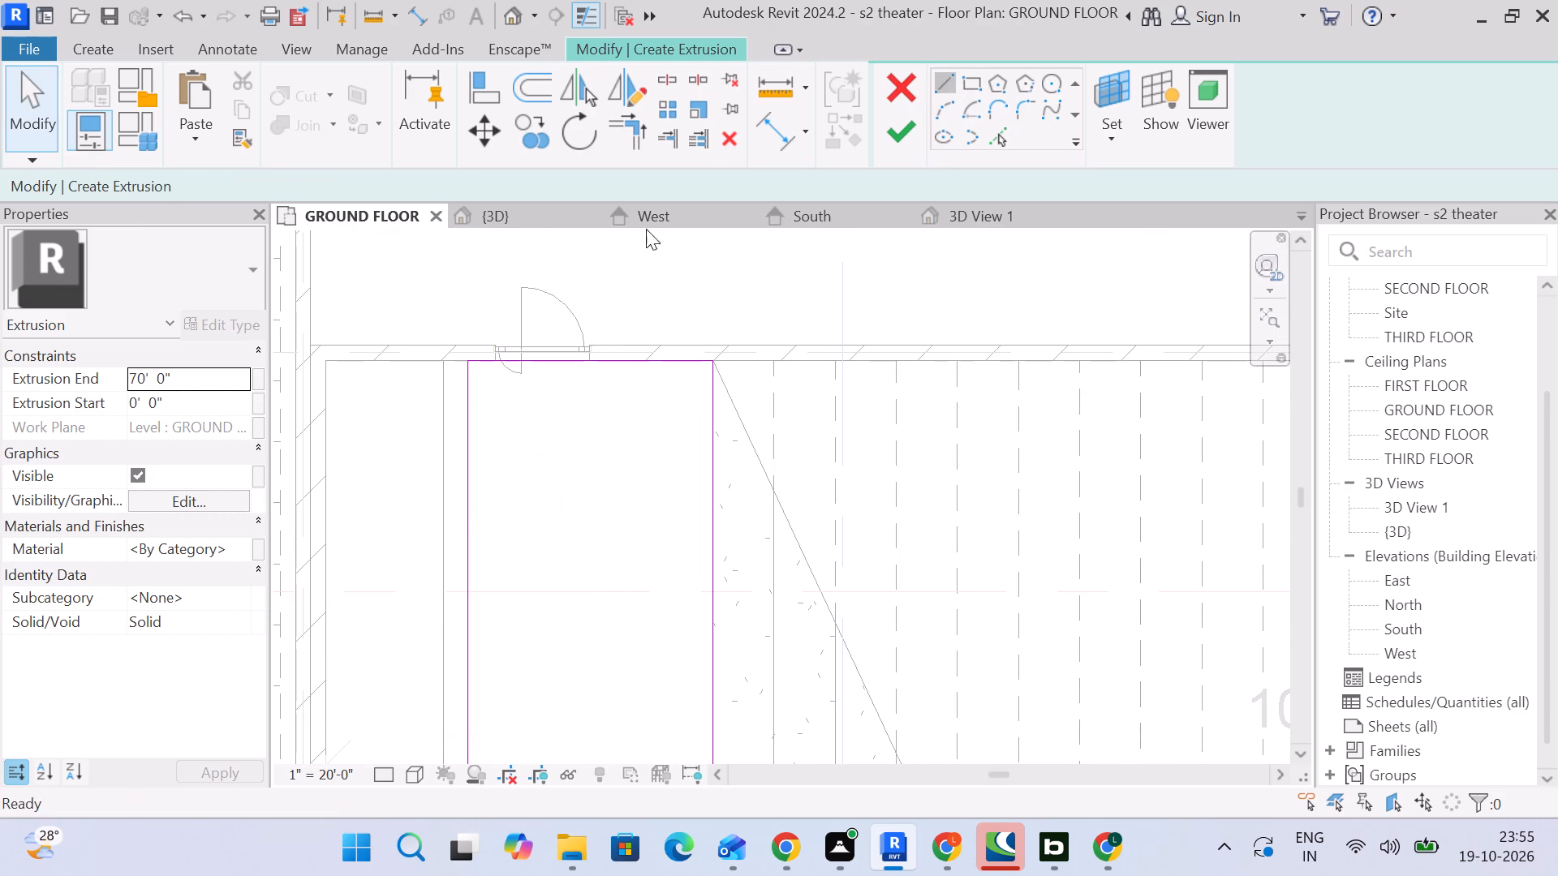
pyautogui.scroll(5, 451, 448)
pyautogui.scroll(2, 482, 297)
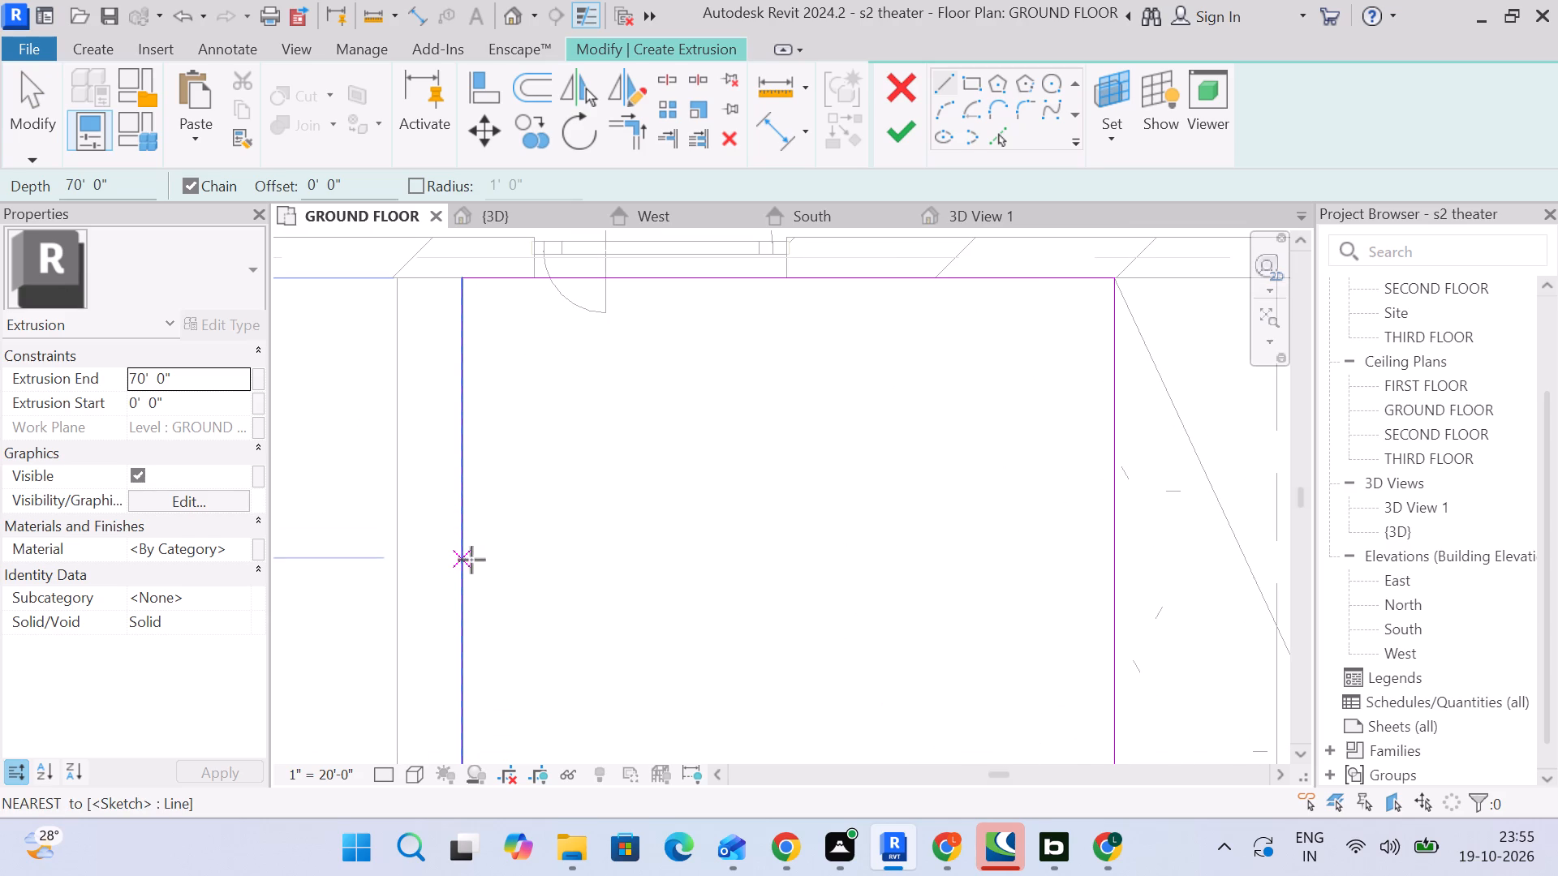
pyautogui.scroll(-6, 456, 552)
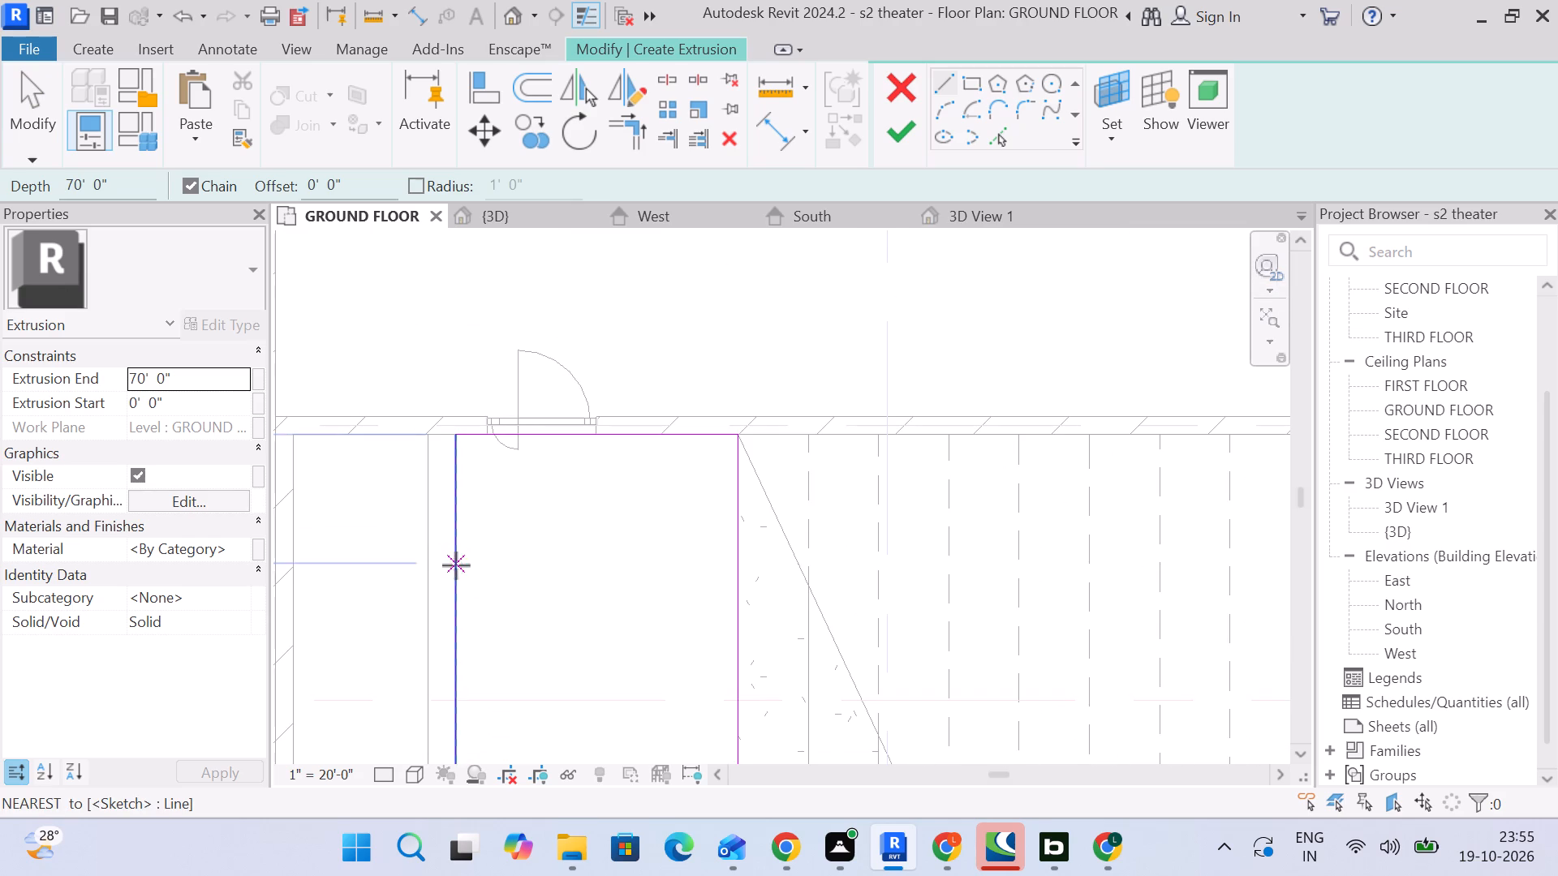
pyautogui.click(457, 565)
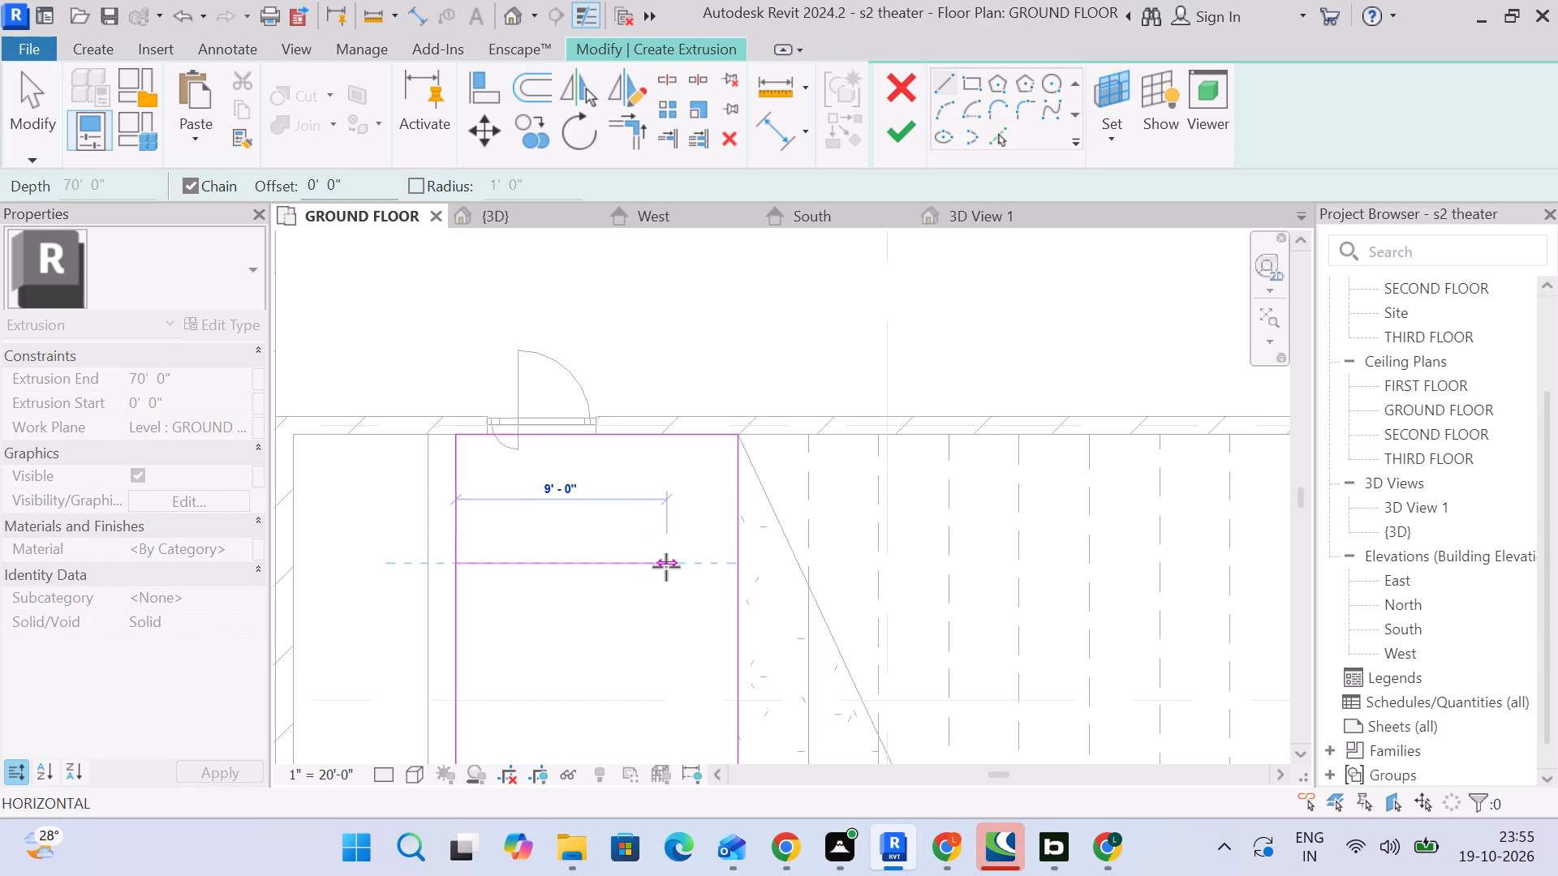
pyautogui.click(670, 567)
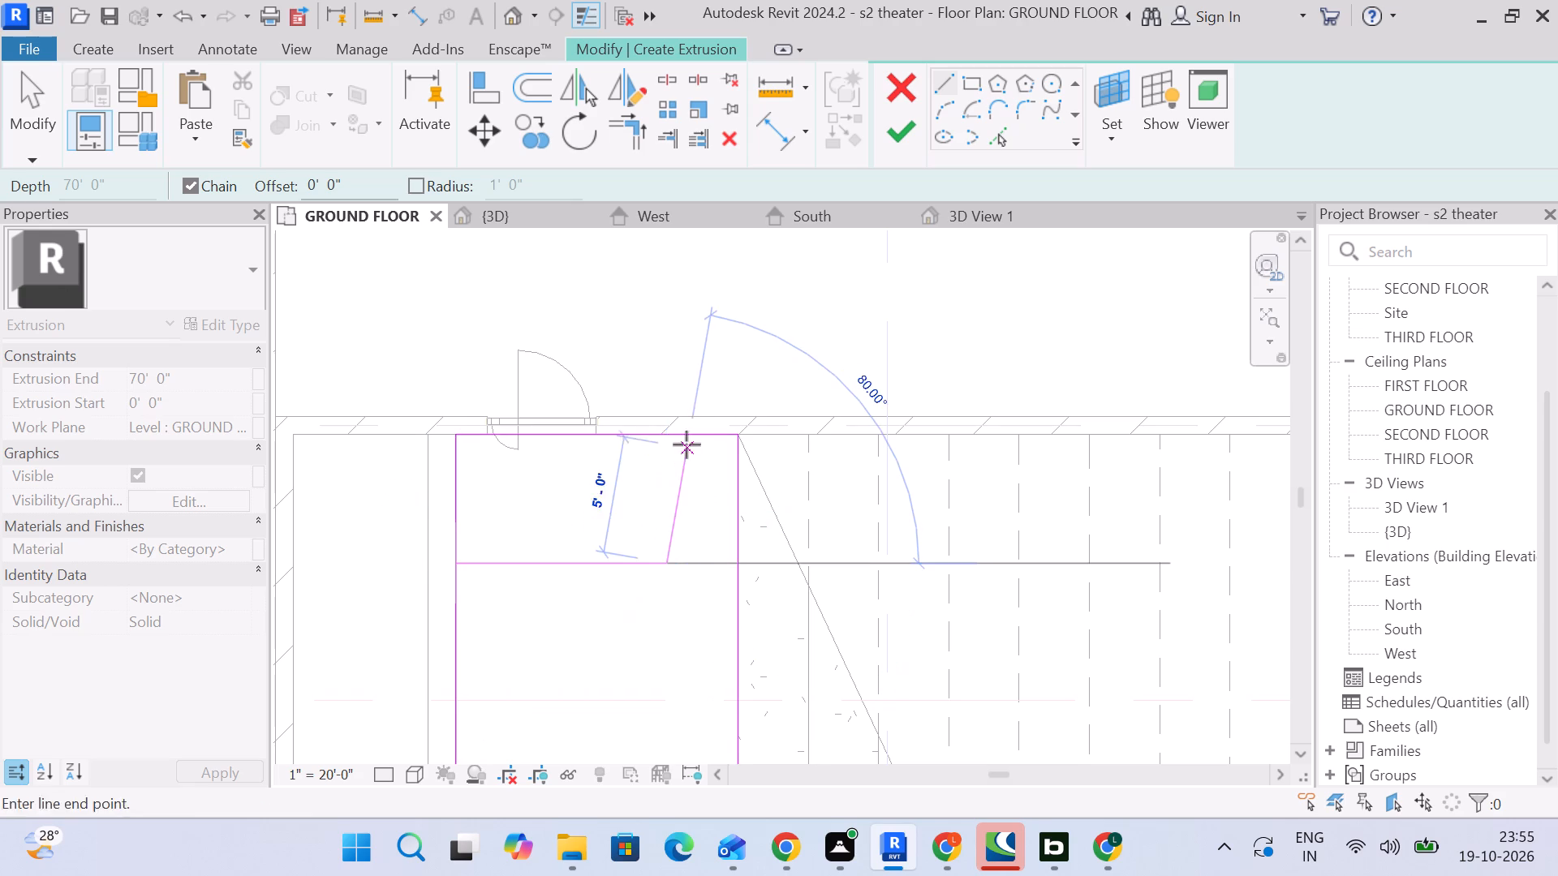
pyautogui.click(668, 438)
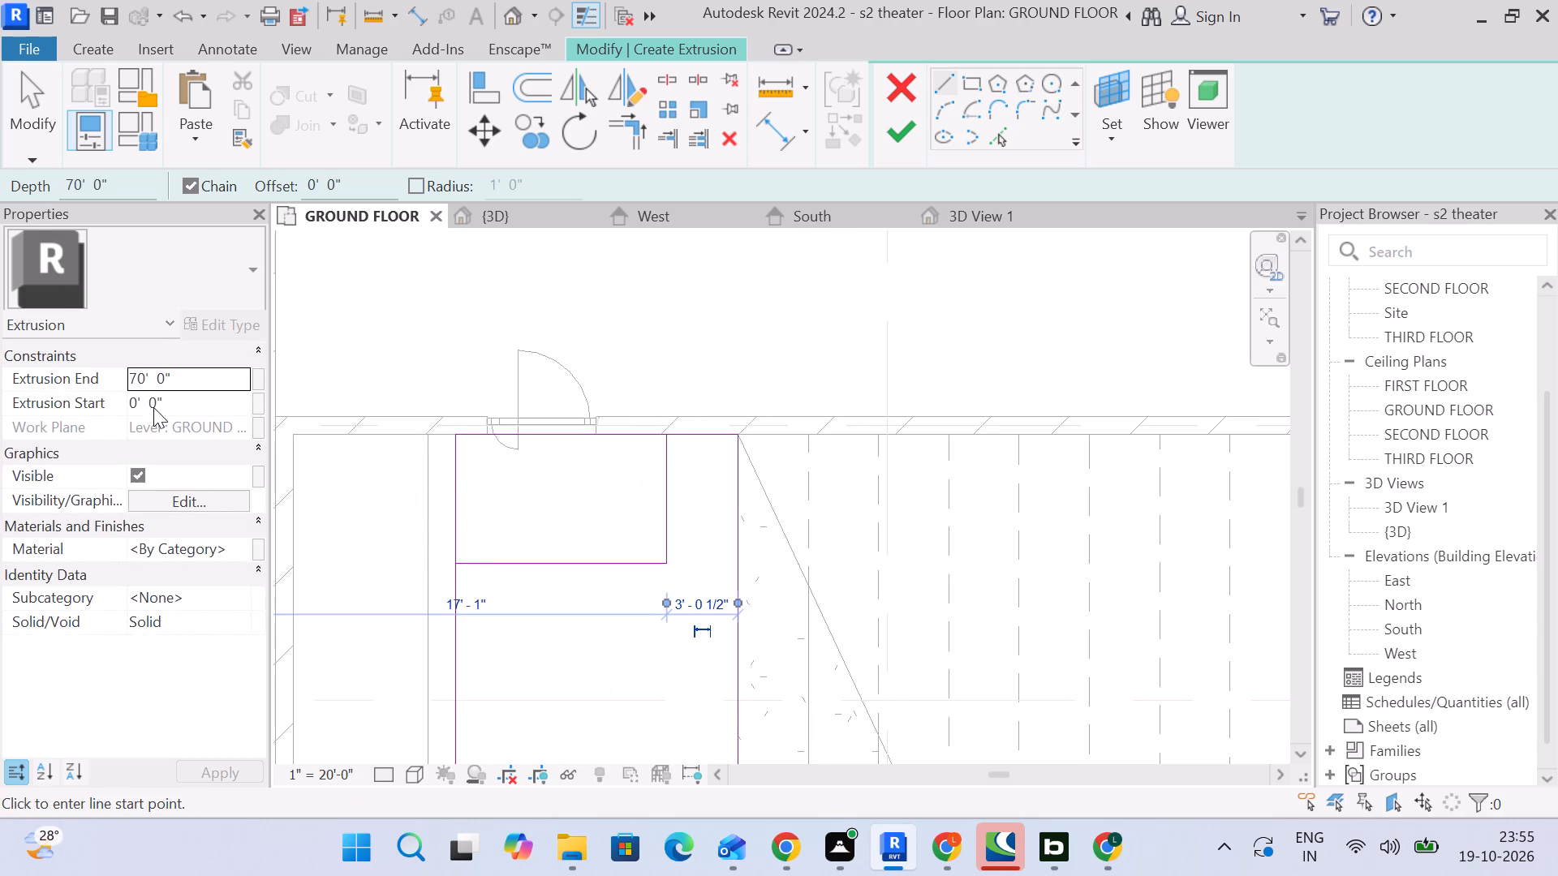
pyautogui.click(24, 79)
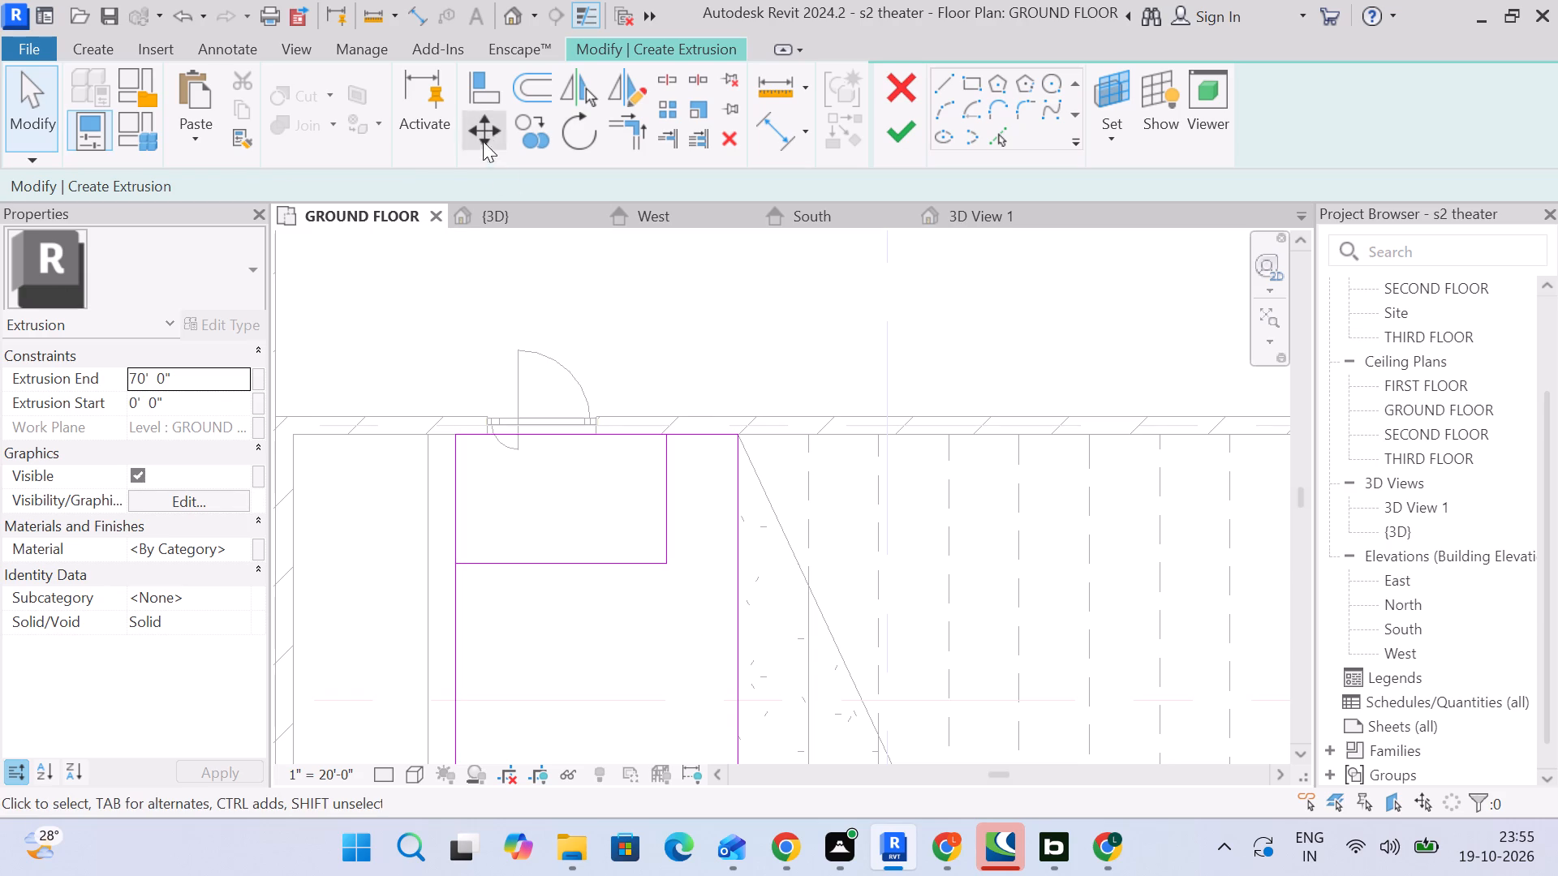
# Trim the profile's long edge and wall-side edge to the two notch lines, cutting out the corner beside the door.
pyautogui.click(635, 134)
pyautogui.click(451, 601)
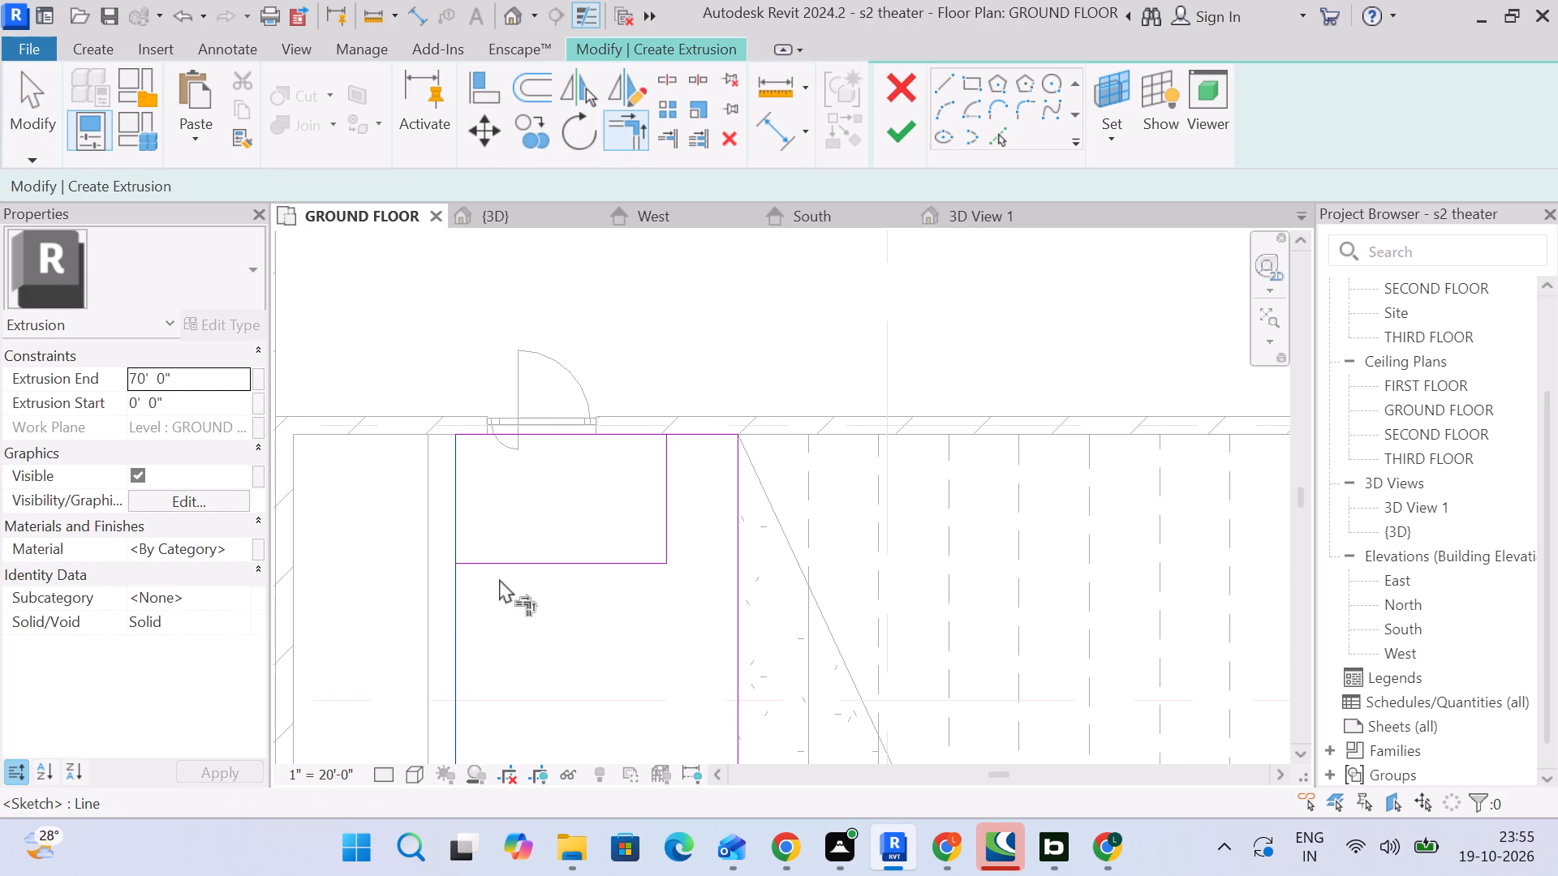
pyautogui.click(506, 568)
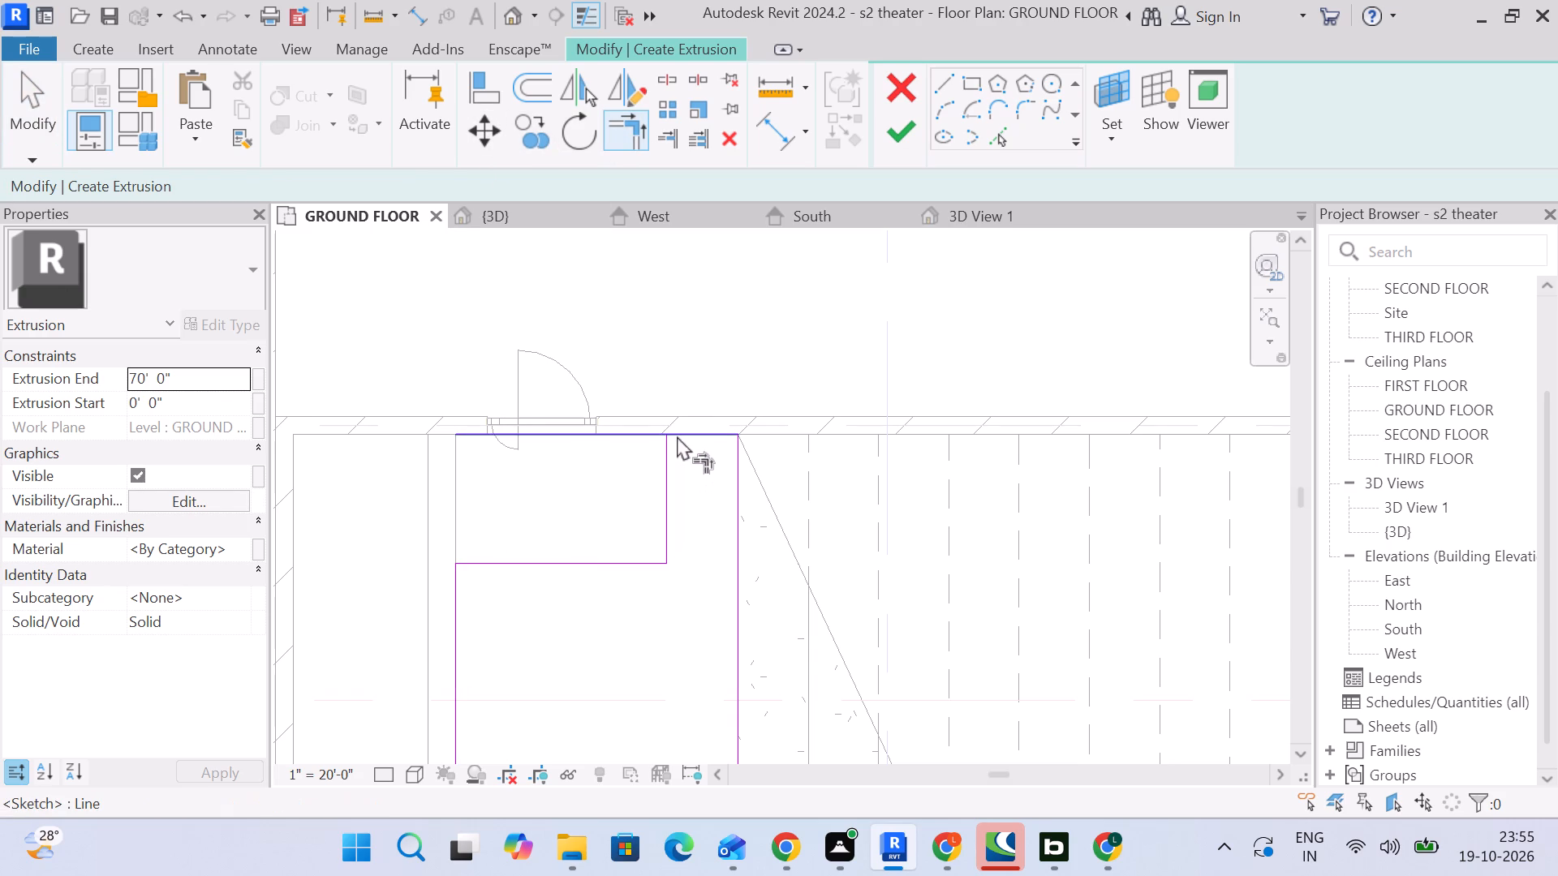
pyautogui.click(687, 434)
pyautogui.click(670, 450)
pyautogui.scroll(-4, 684, 509)
pyautogui.moveTo(677, 509); pyautogui.dragTo(661, 457, button='middle')
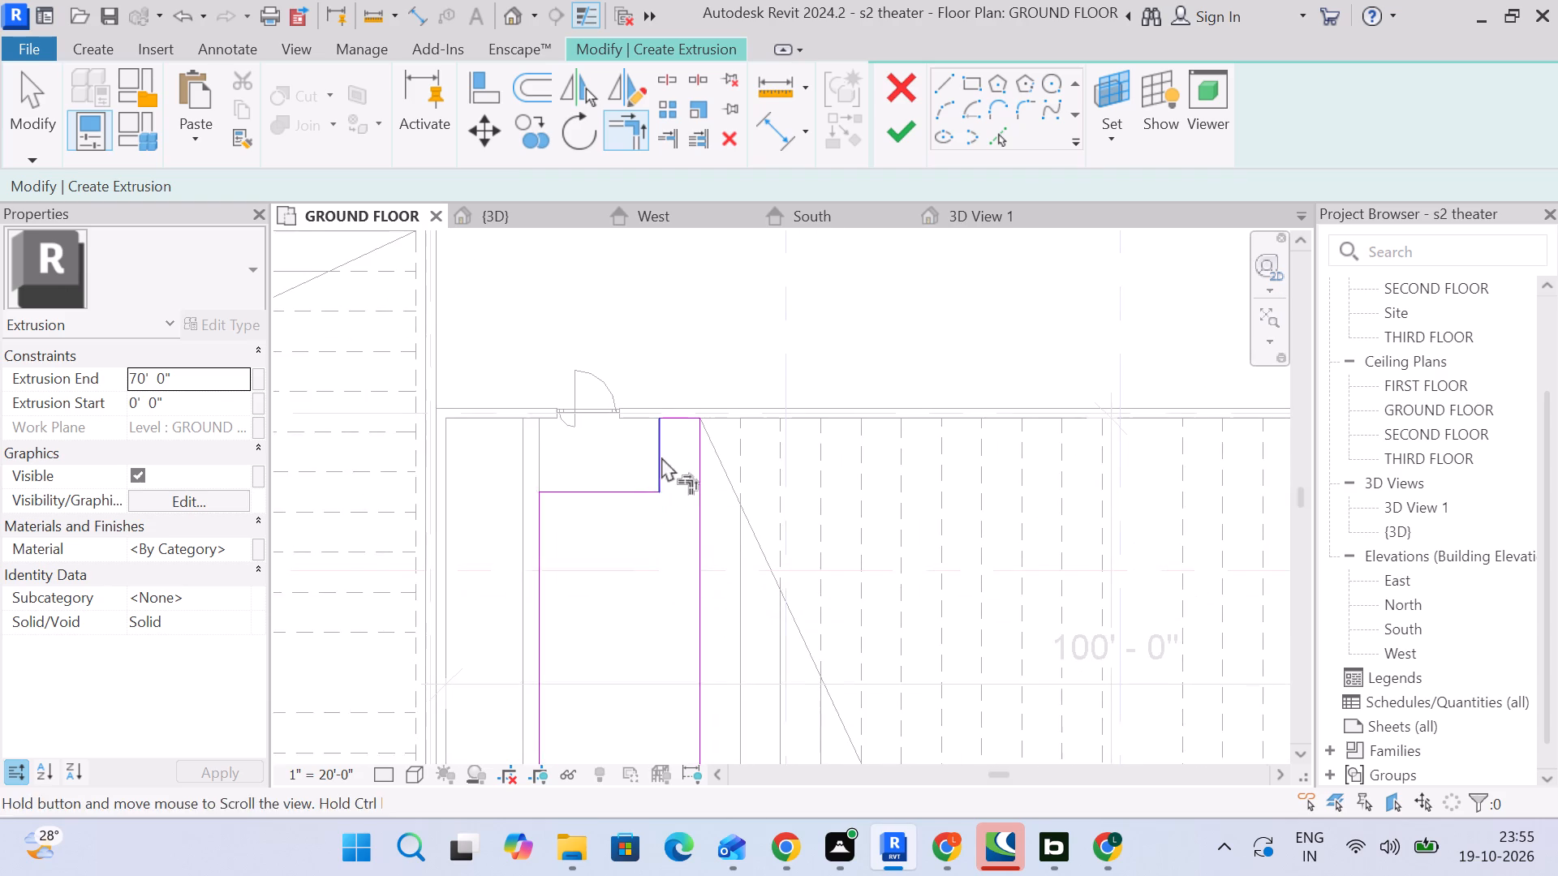
pyautogui.click(49, 108)
# Move the notch's 9' line away from the door wall so the notch is 6' deep.
pyautogui.scroll(4, 600, 477)
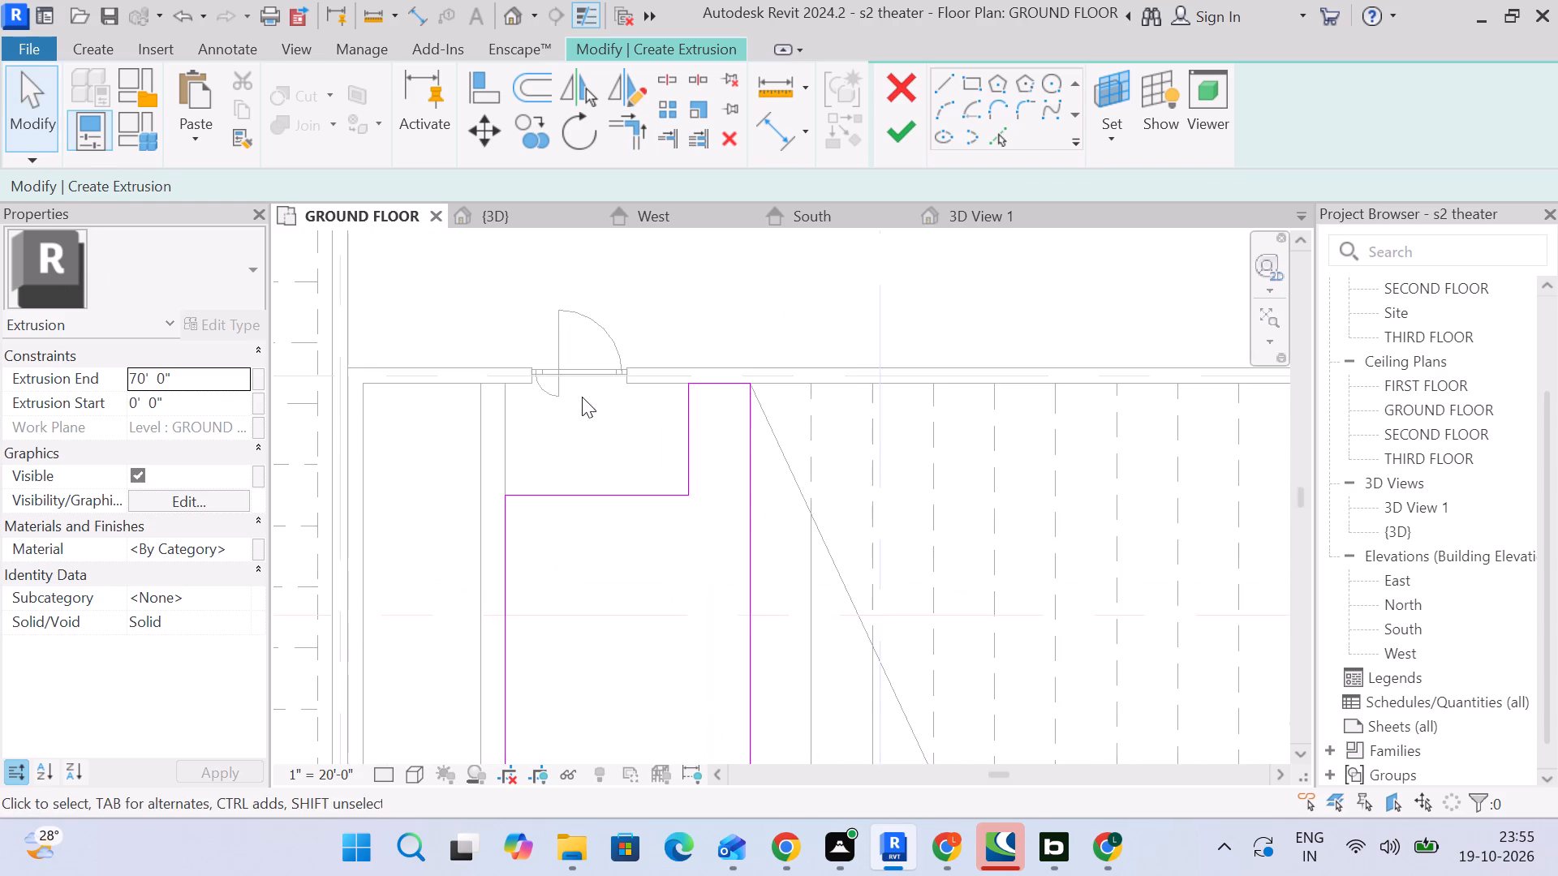
pyautogui.click(564, 491)
pyautogui.click(571, 498)
pyautogui.scroll(3, 408, 434)
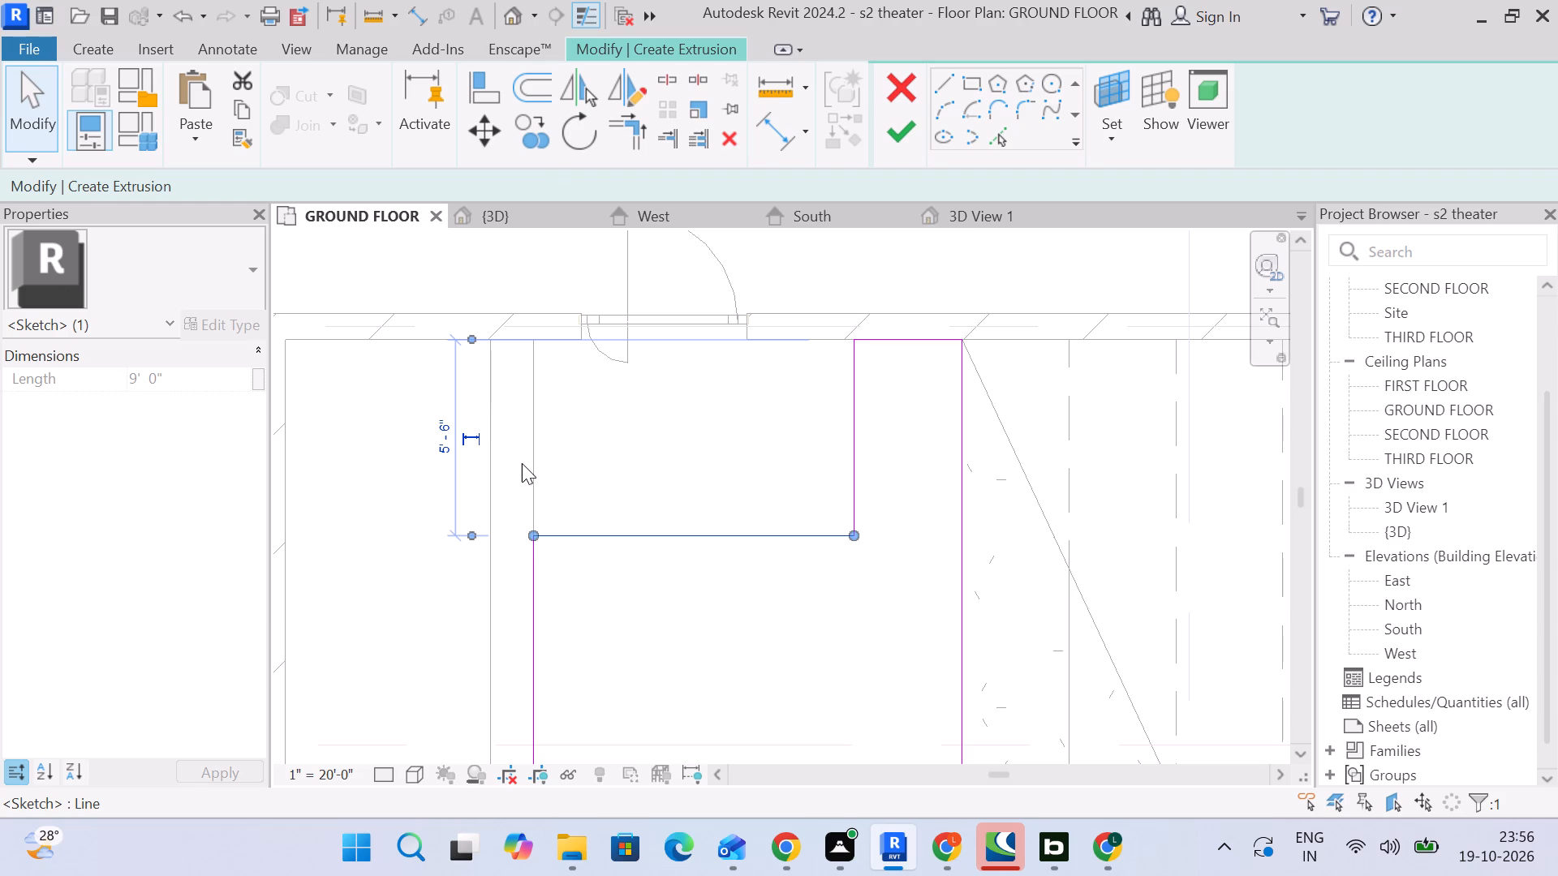
pyautogui.click(605, 538)
pyautogui.moveTo(605, 538); pyautogui.dragTo(605, 544)
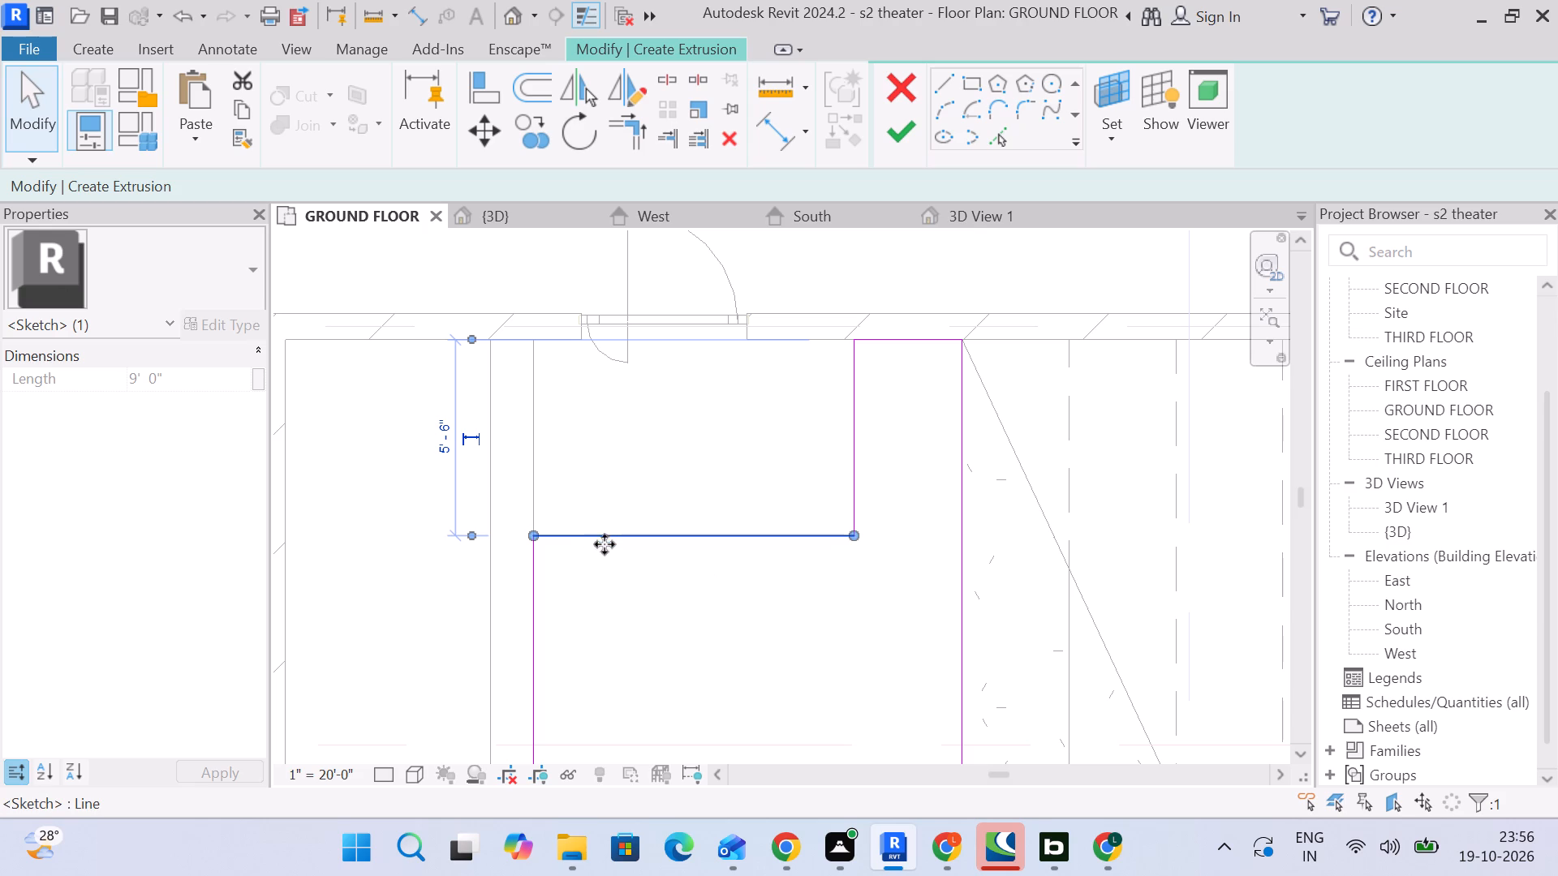
pyautogui.moveTo(605, 544); pyautogui.dragTo(604, 573)
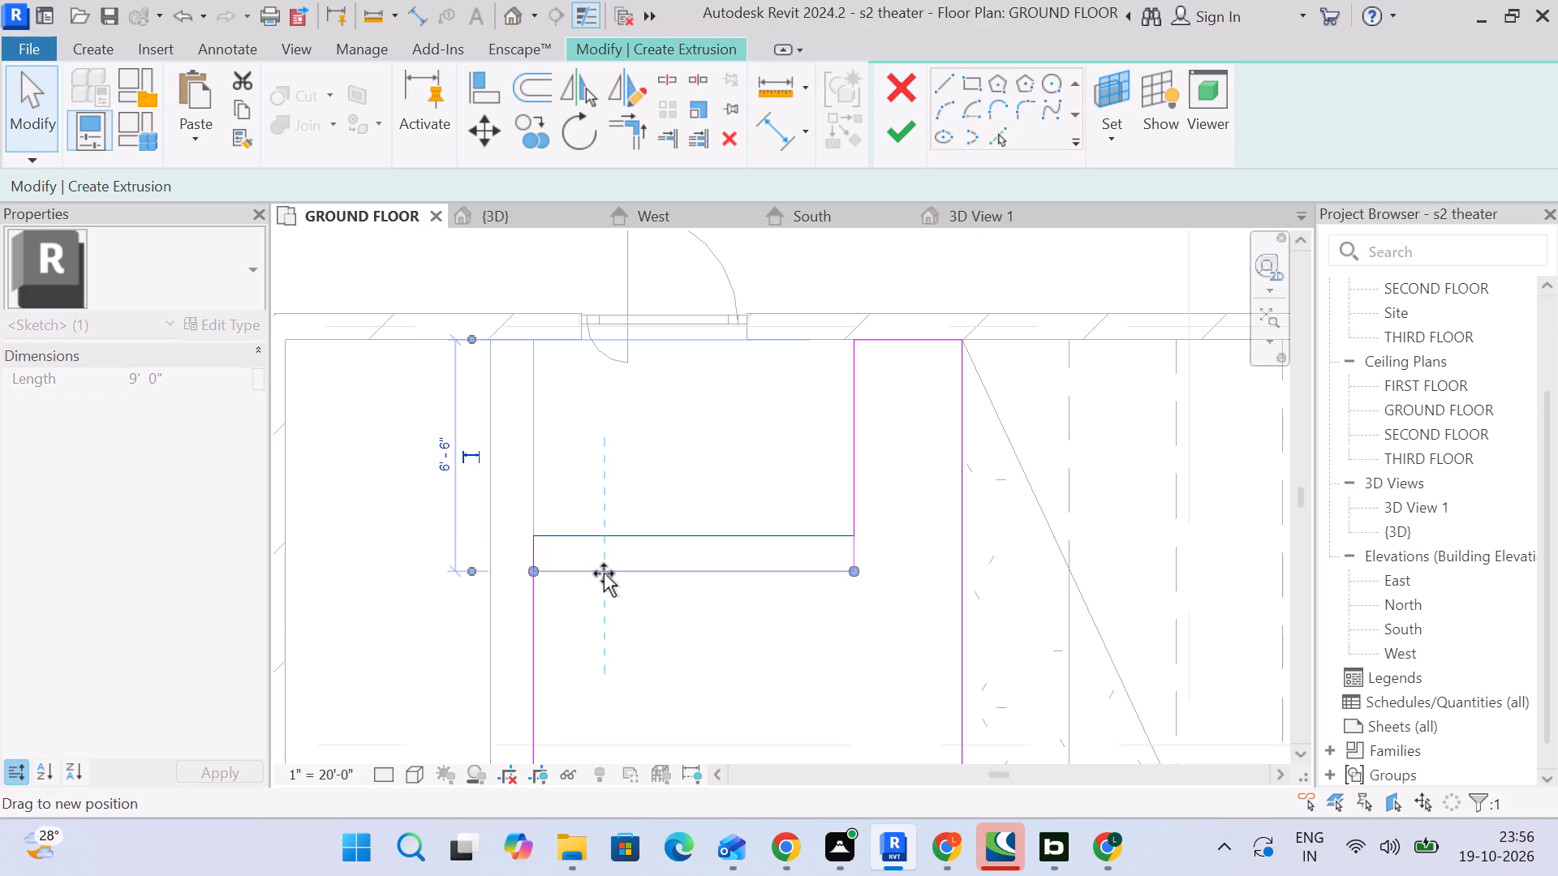
pyautogui.moveTo(604, 573); pyautogui.dragTo(605, 559)
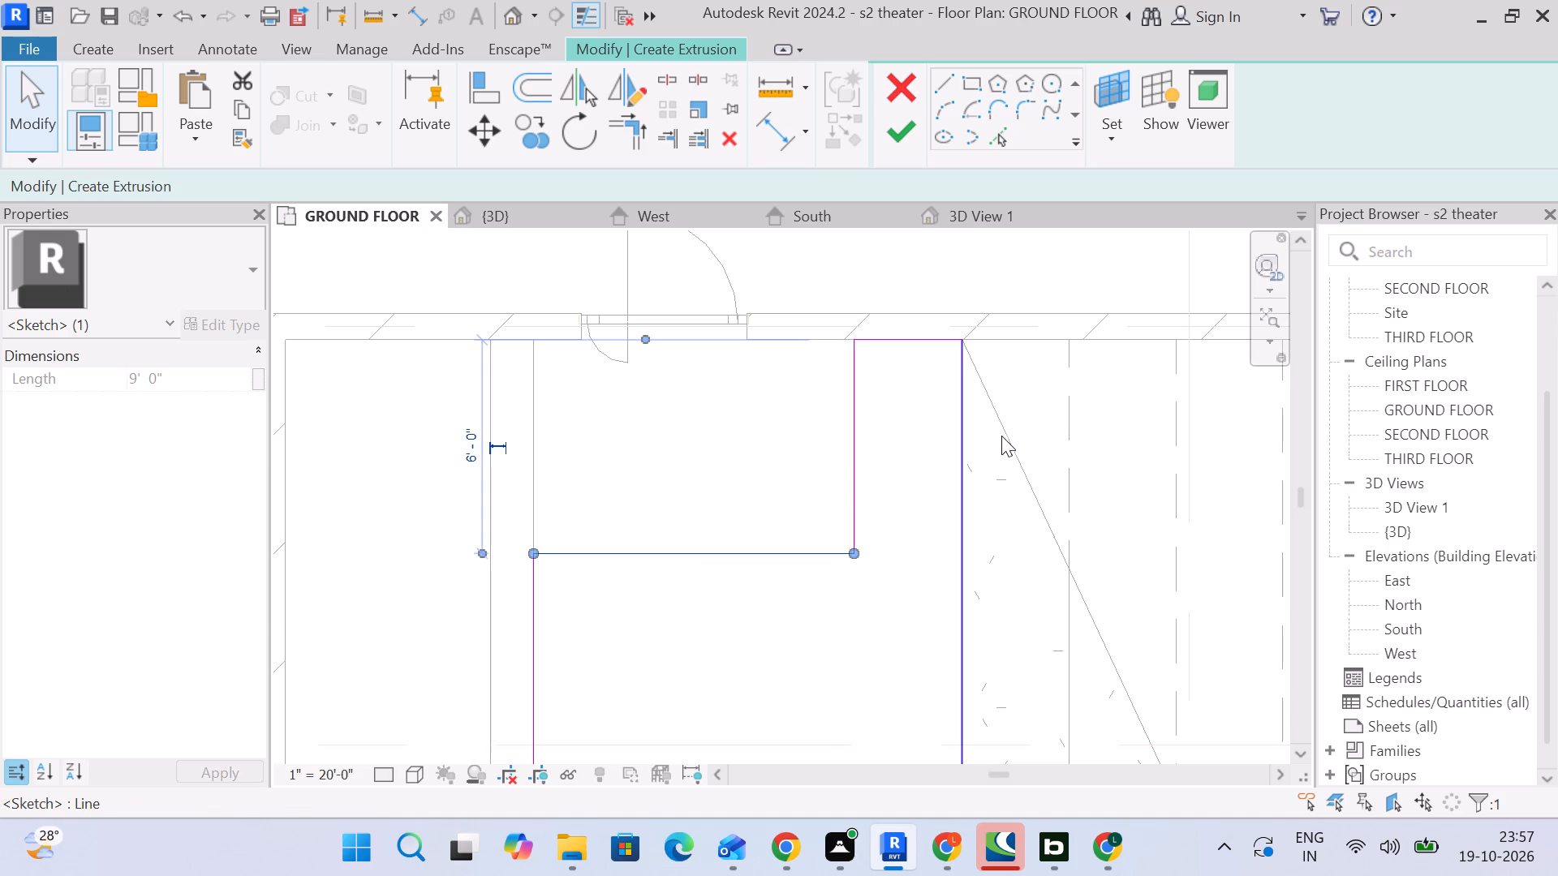
pyautogui.click(889, 444)
# Set the extrusion end to 2'.
pyautogui.scroll(-3, 700, 498)
pyautogui.moveTo(702, 495); pyautogui.dragTo(712, 430, button='middle')
pyautogui.scroll(-4, 786, 476)
pyautogui.moveTo(782, 553); pyautogui.dragTo(768, 399, button='middle')
pyautogui.scroll(-4, 768, 419)
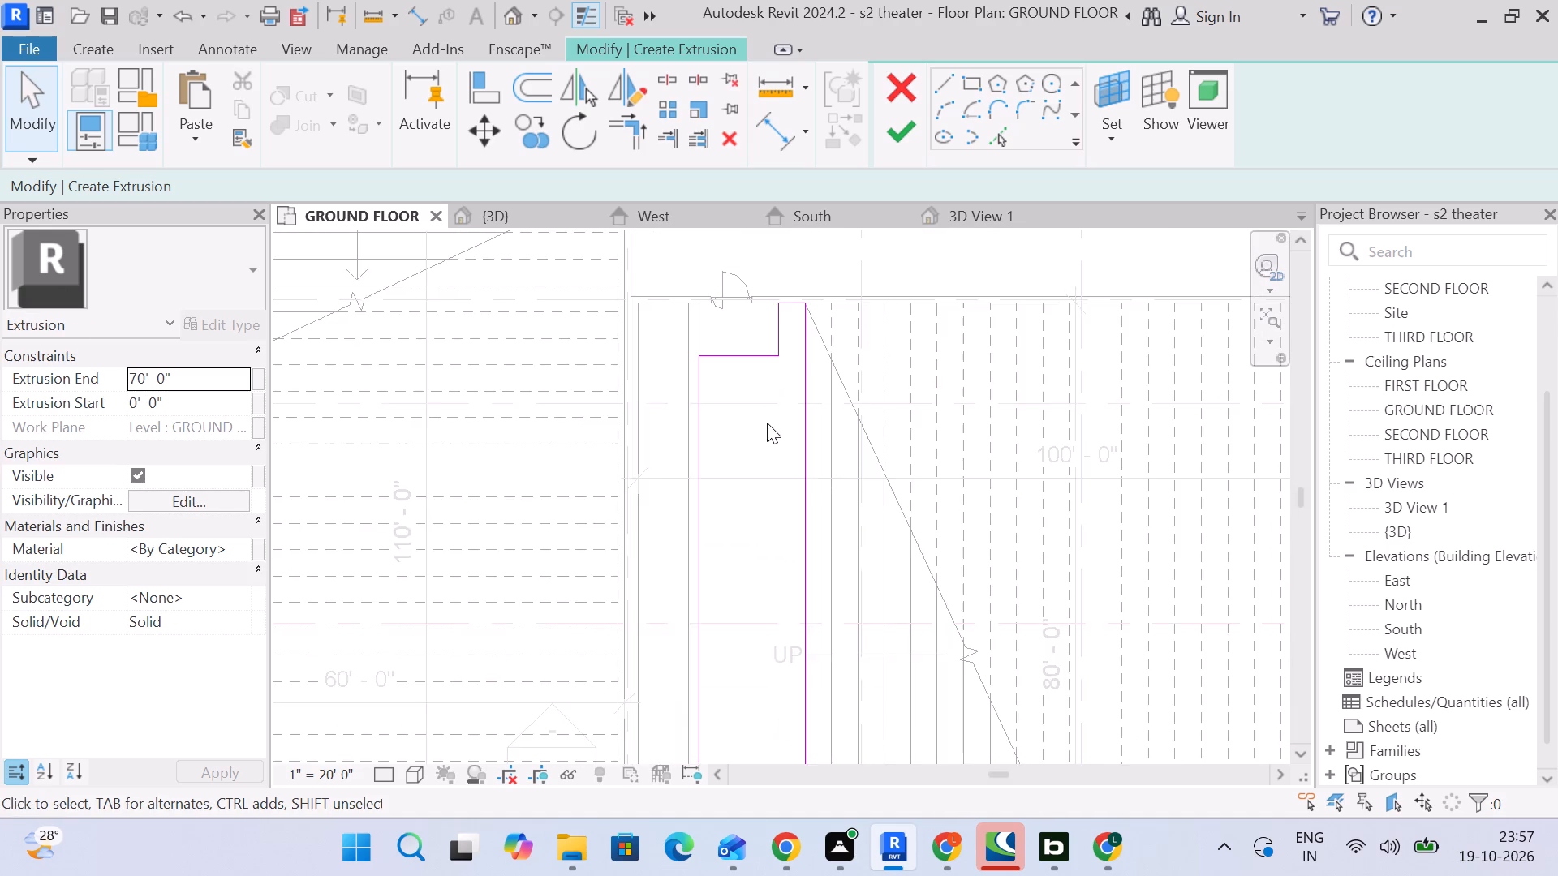
pyautogui.moveTo(796, 574); pyautogui.dragTo(796, 430, button='middle')
pyautogui.scroll(-4, 768, 546)
pyautogui.moveTo(768, 549); pyautogui.dragTo(768, 453, button='middle')
pyautogui.scroll(5, 743, 620)
pyautogui.click(223, 380)
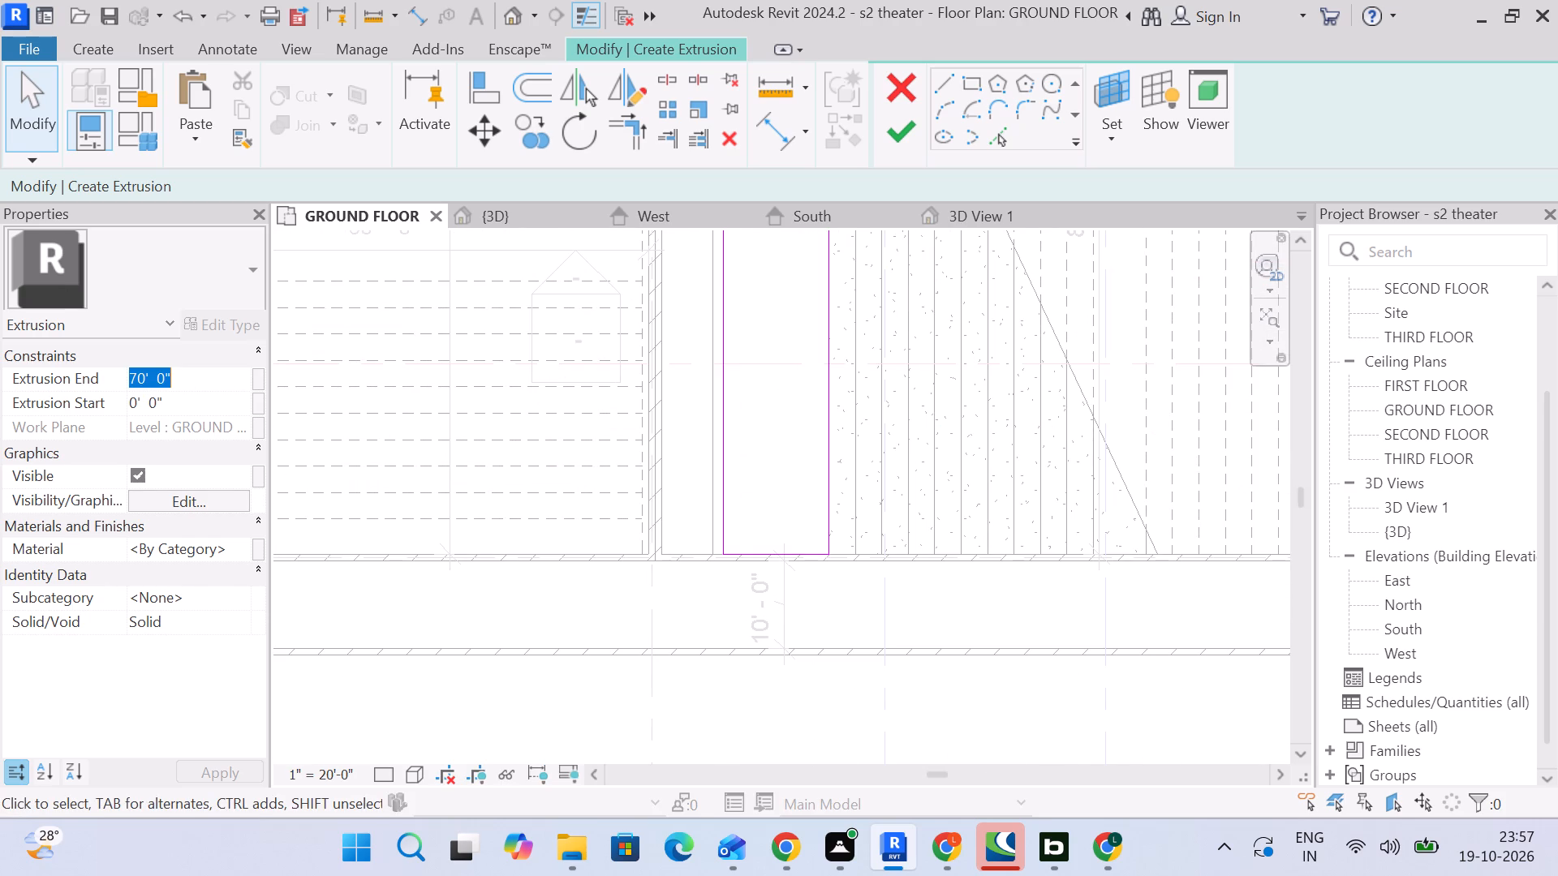
pyautogui.press('2')
pyautogui.press('Return')
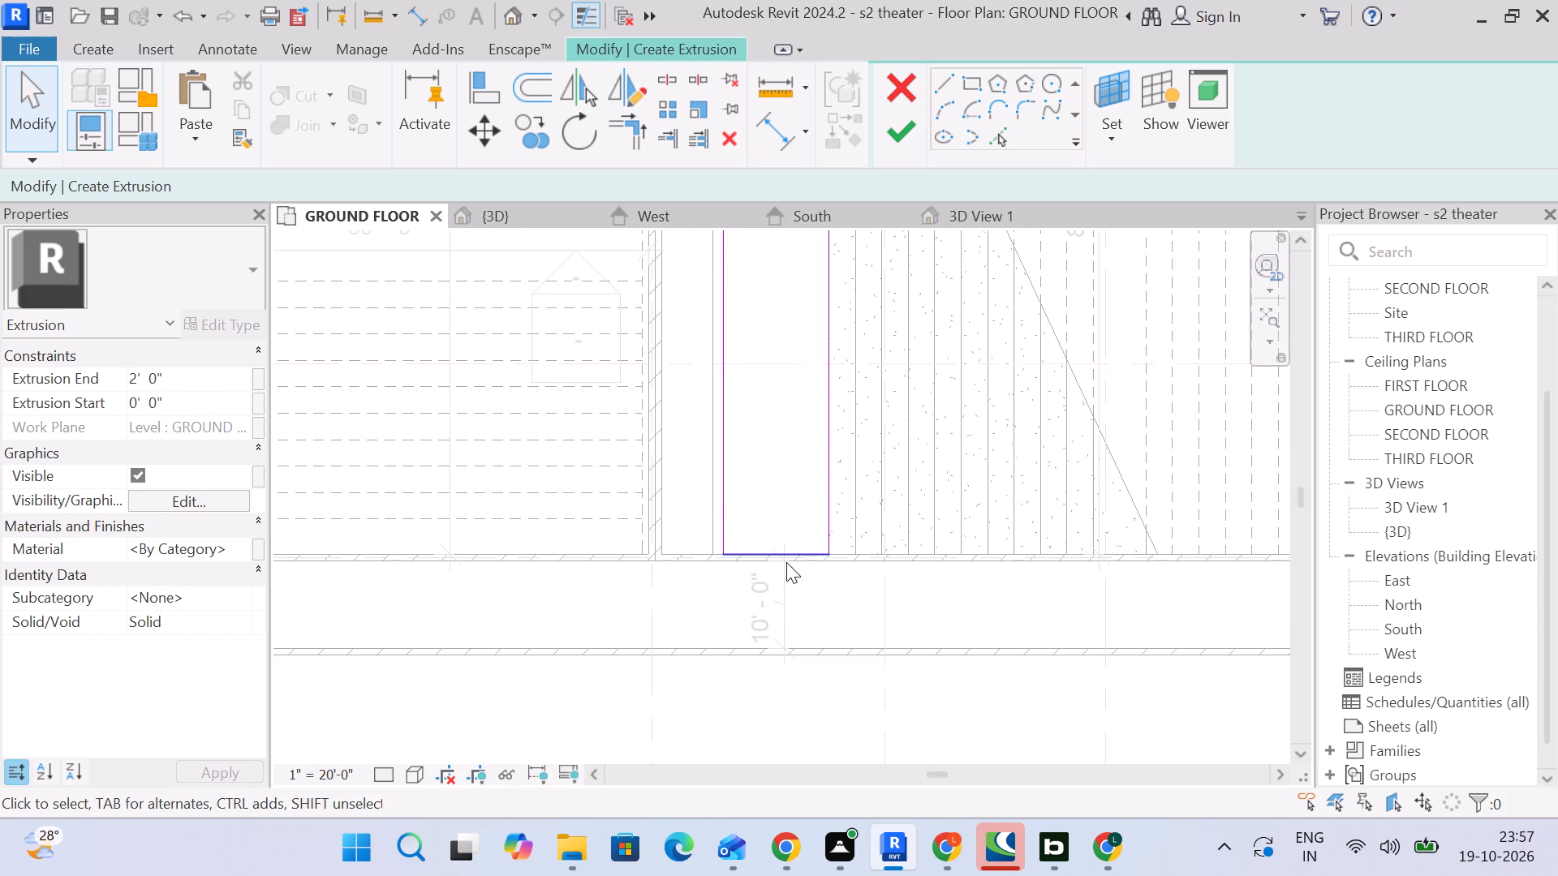
# Mirror a copy of the two notch lines to the profile's opposite end, about a horizontal axis level with the stair's UP line.
pyautogui.scroll(4, 785, 585)
pyautogui.moveTo(805, 604); pyautogui.dragTo(761, 630, button='middle')
pyautogui.scroll(1, 671, 578)
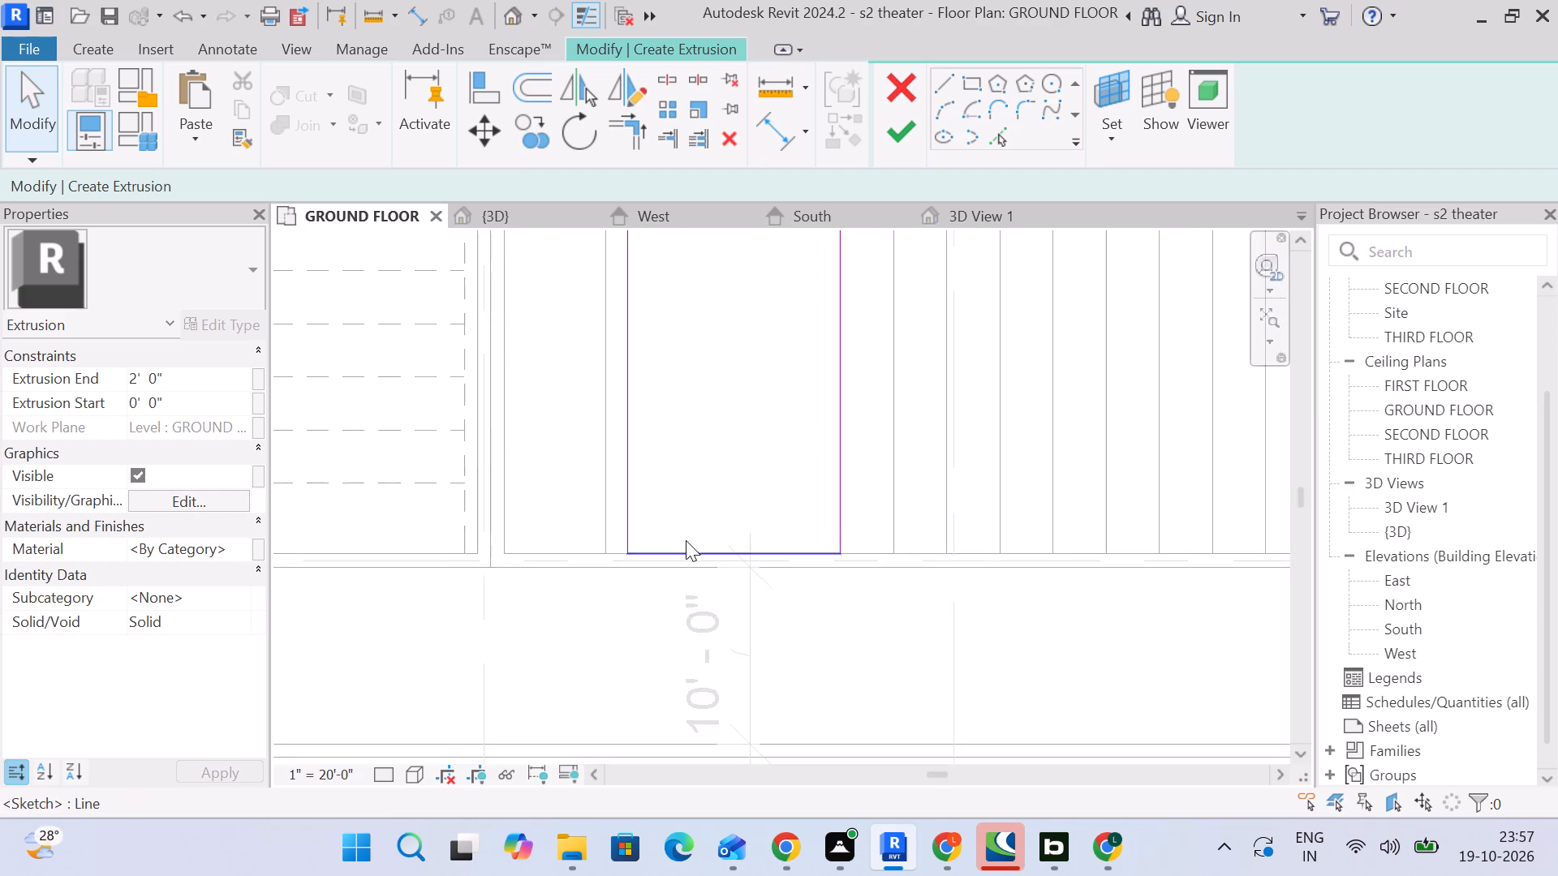
pyautogui.scroll(1, 686, 540)
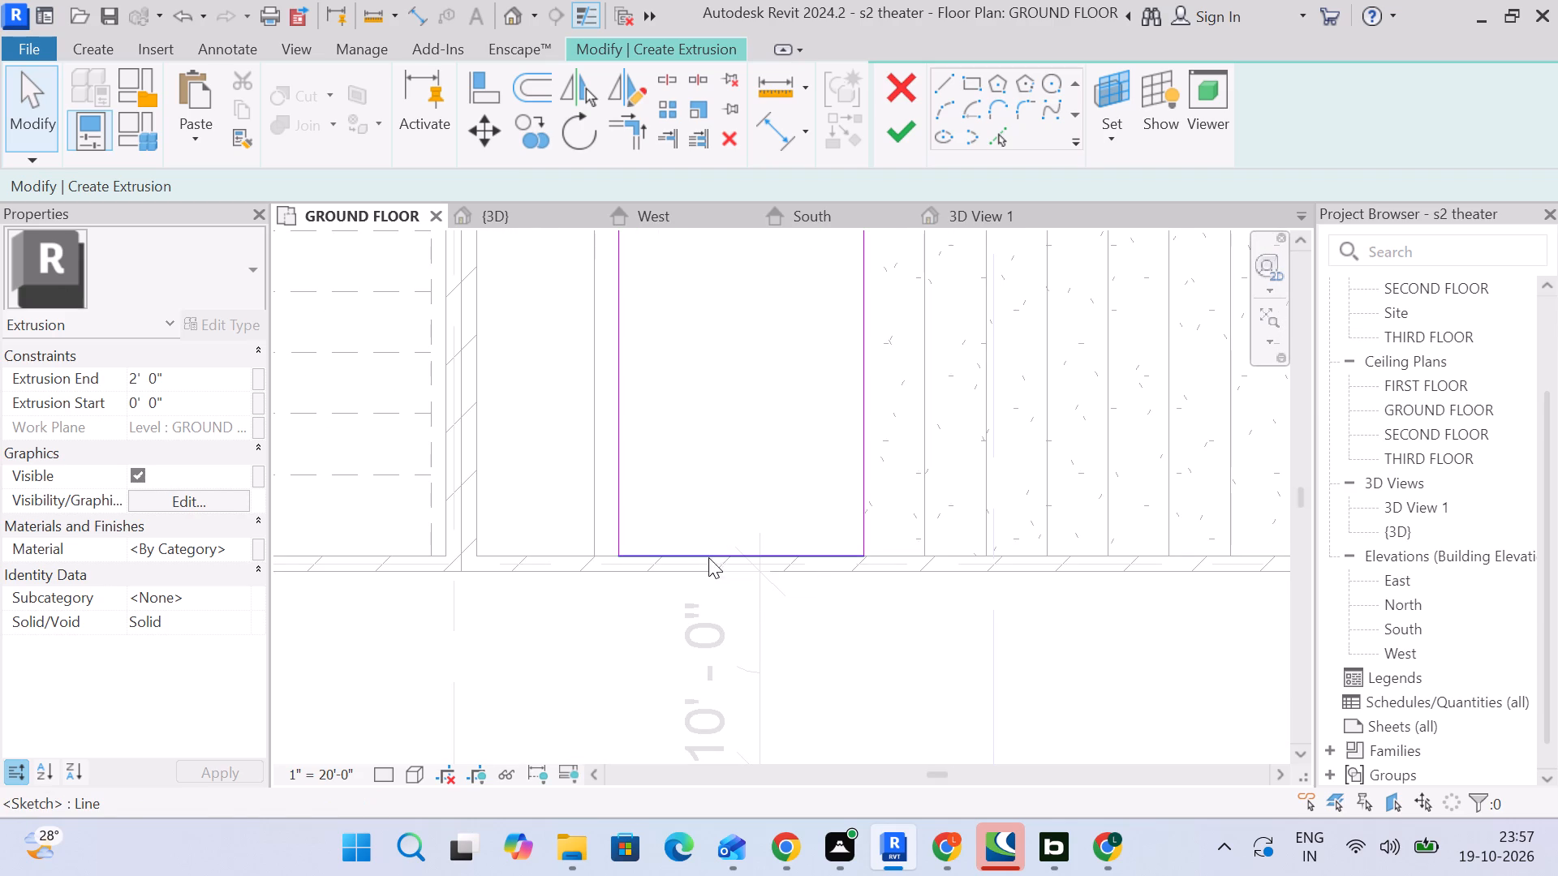
pyautogui.scroll(-10, 735, 588)
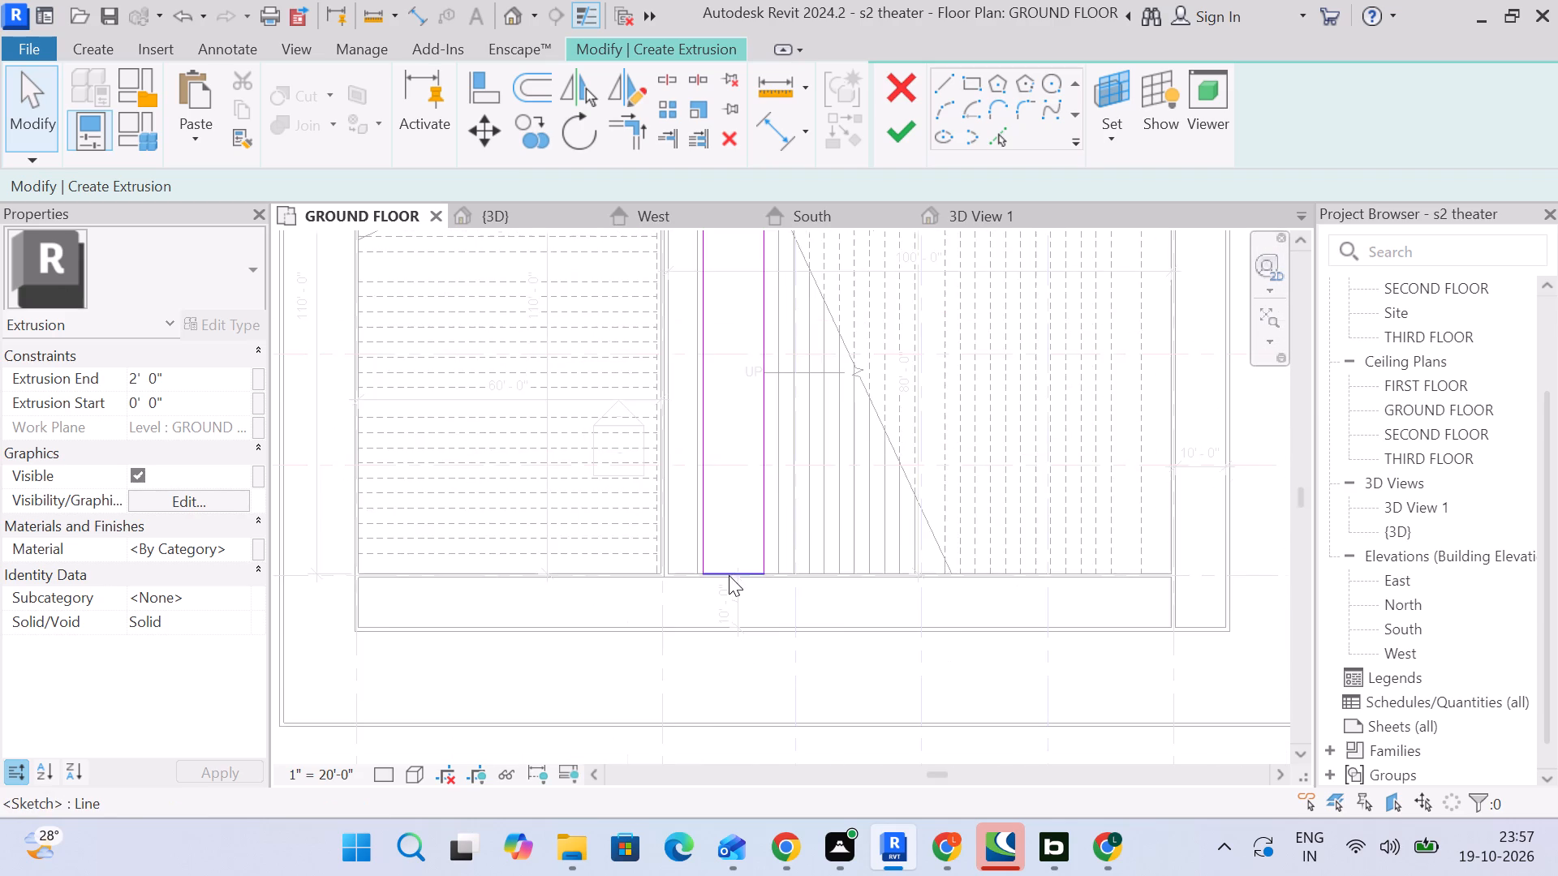
pyautogui.scroll(-4, 733, 521)
pyautogui.scroll(8, 718, 377)
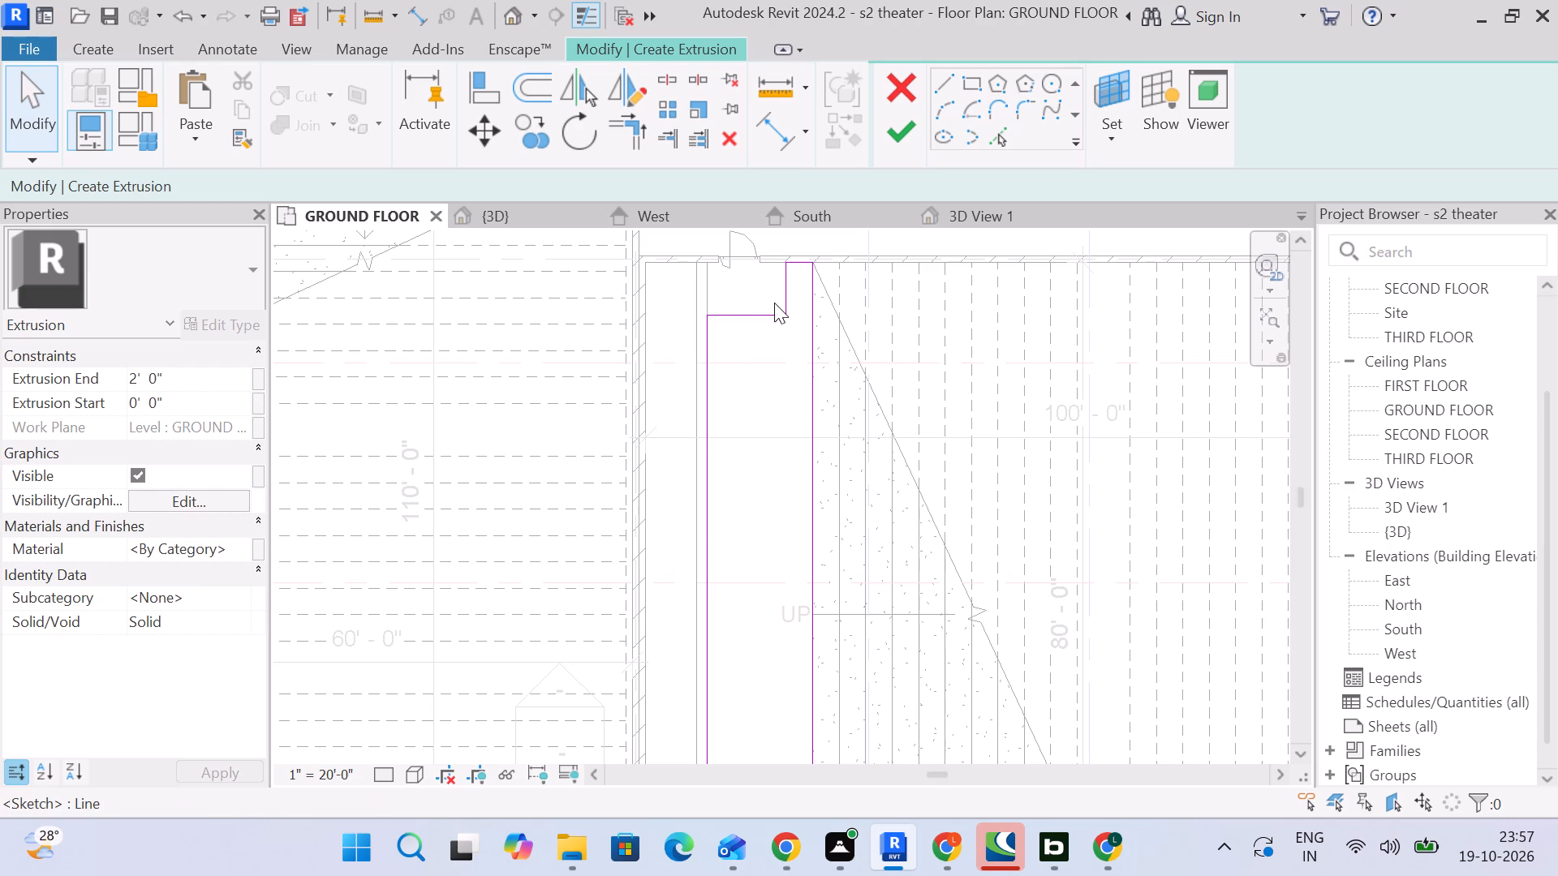
pyautogui.click(746, 312)
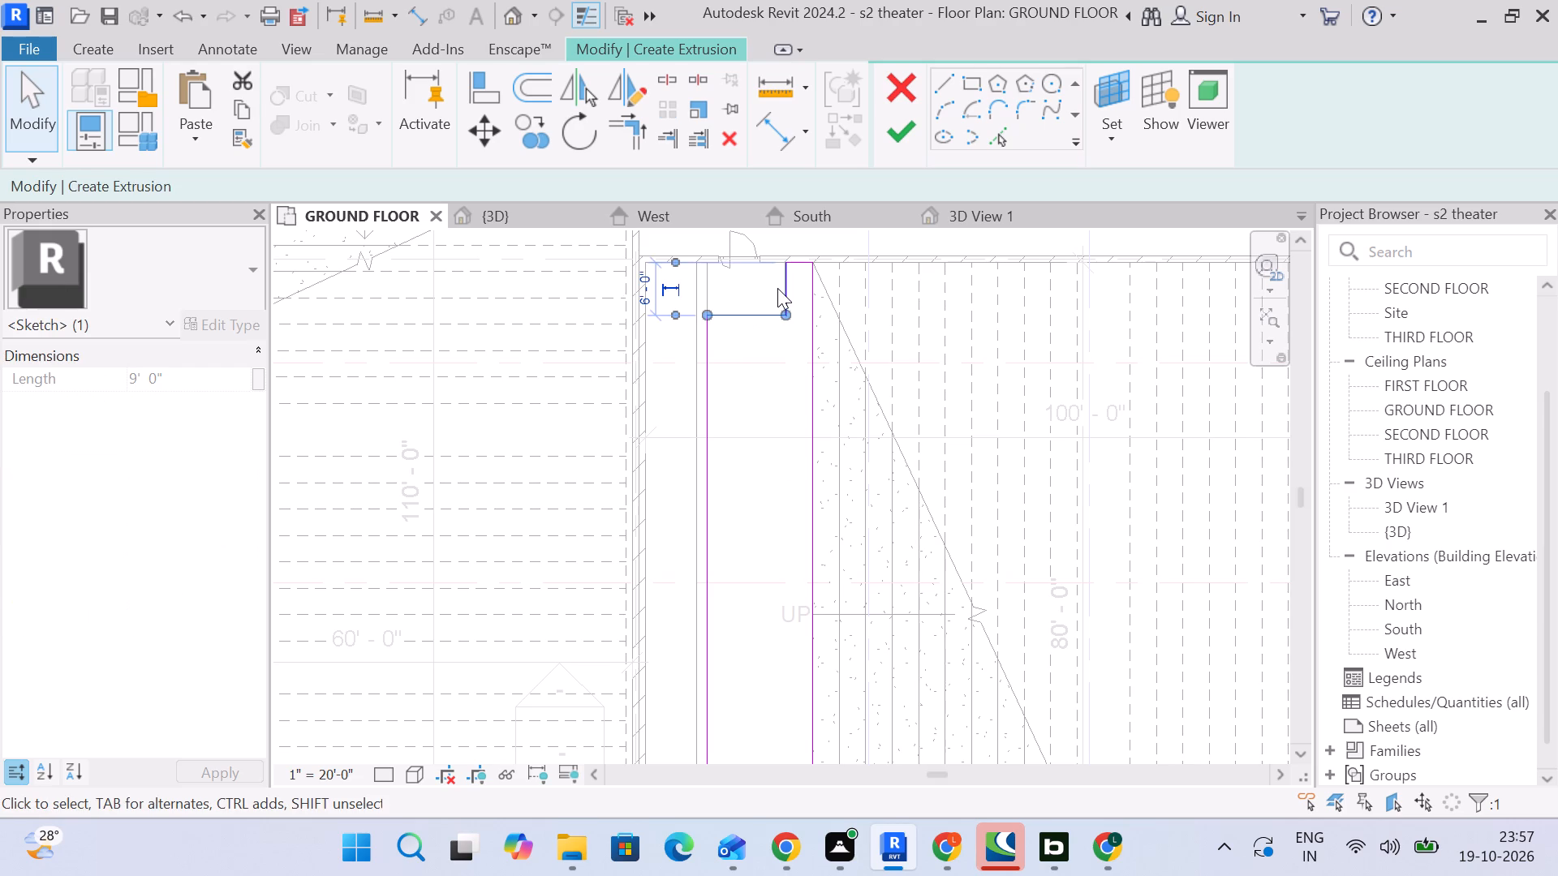
pyautogui.keyDown('ctrl'); pyautogui.click(781, 287); pyautogui.keyUp('ctrl')
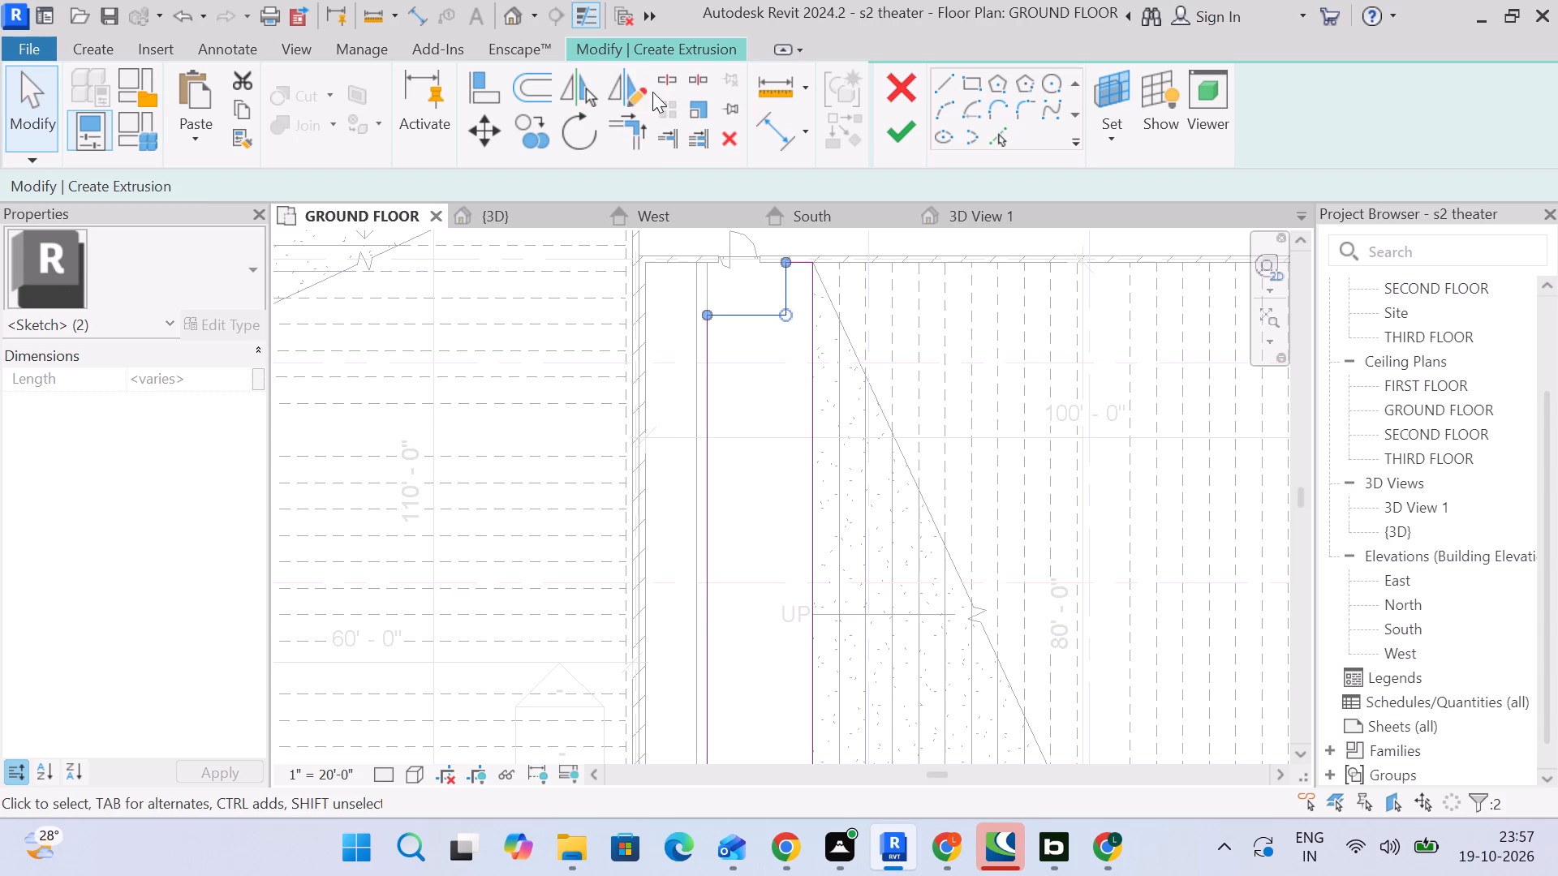
pyautogui.click(631, 90)
pyautogui.scroll(-4, 722, 429)
pyautogui.moveTo(716, 443); pyautogui.dragTo(713, 265, button='middle')
pyautogui.scroll(1, 712, 290)
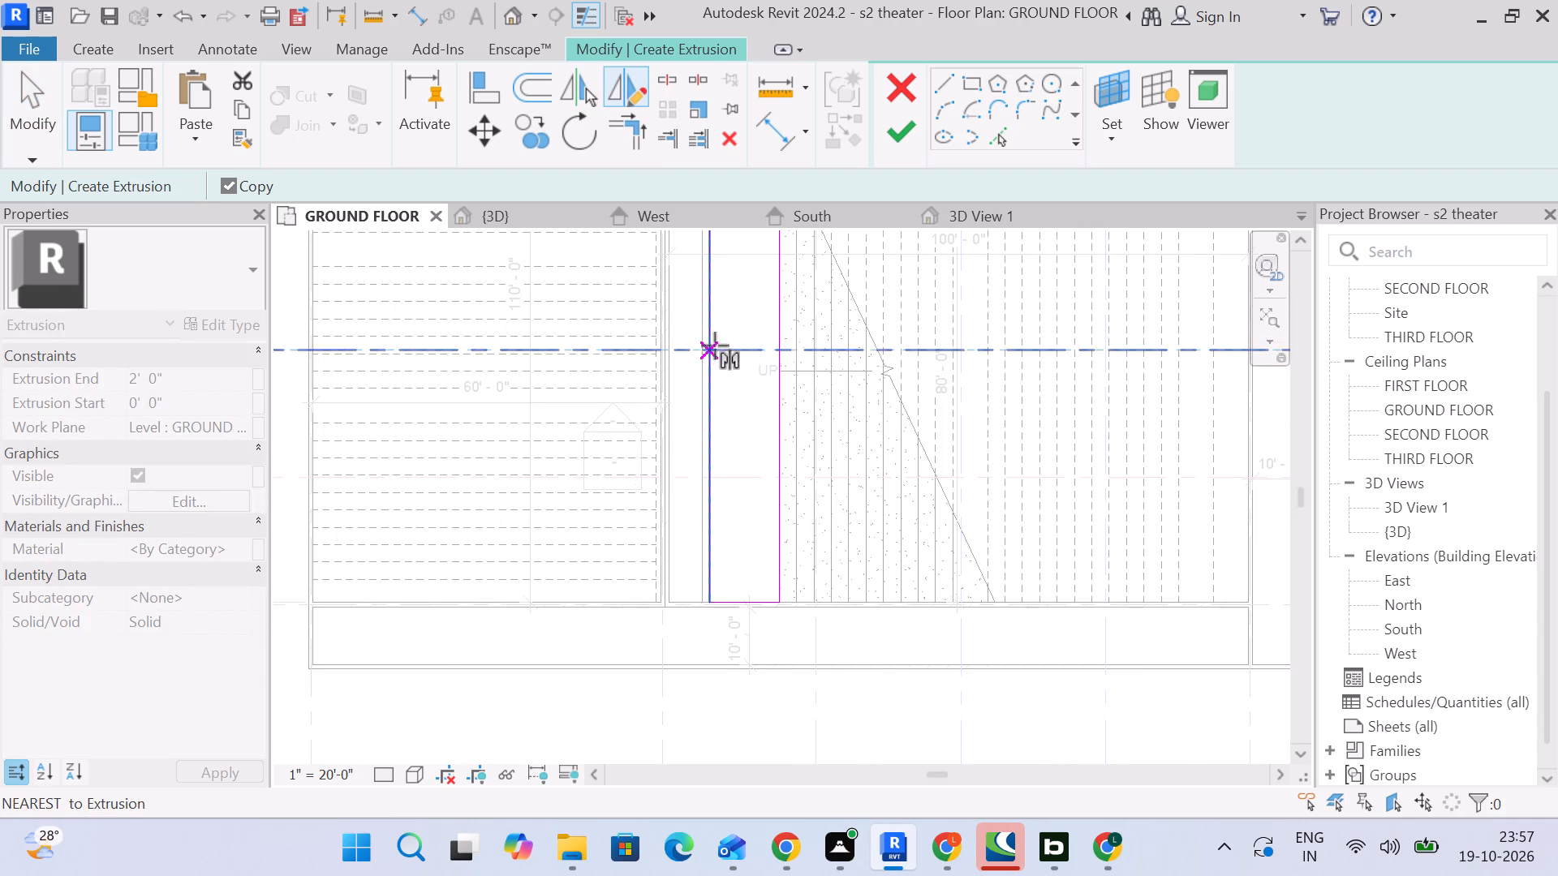
pyautogui.click(713, 371)
pyautogui.click(770, 371)
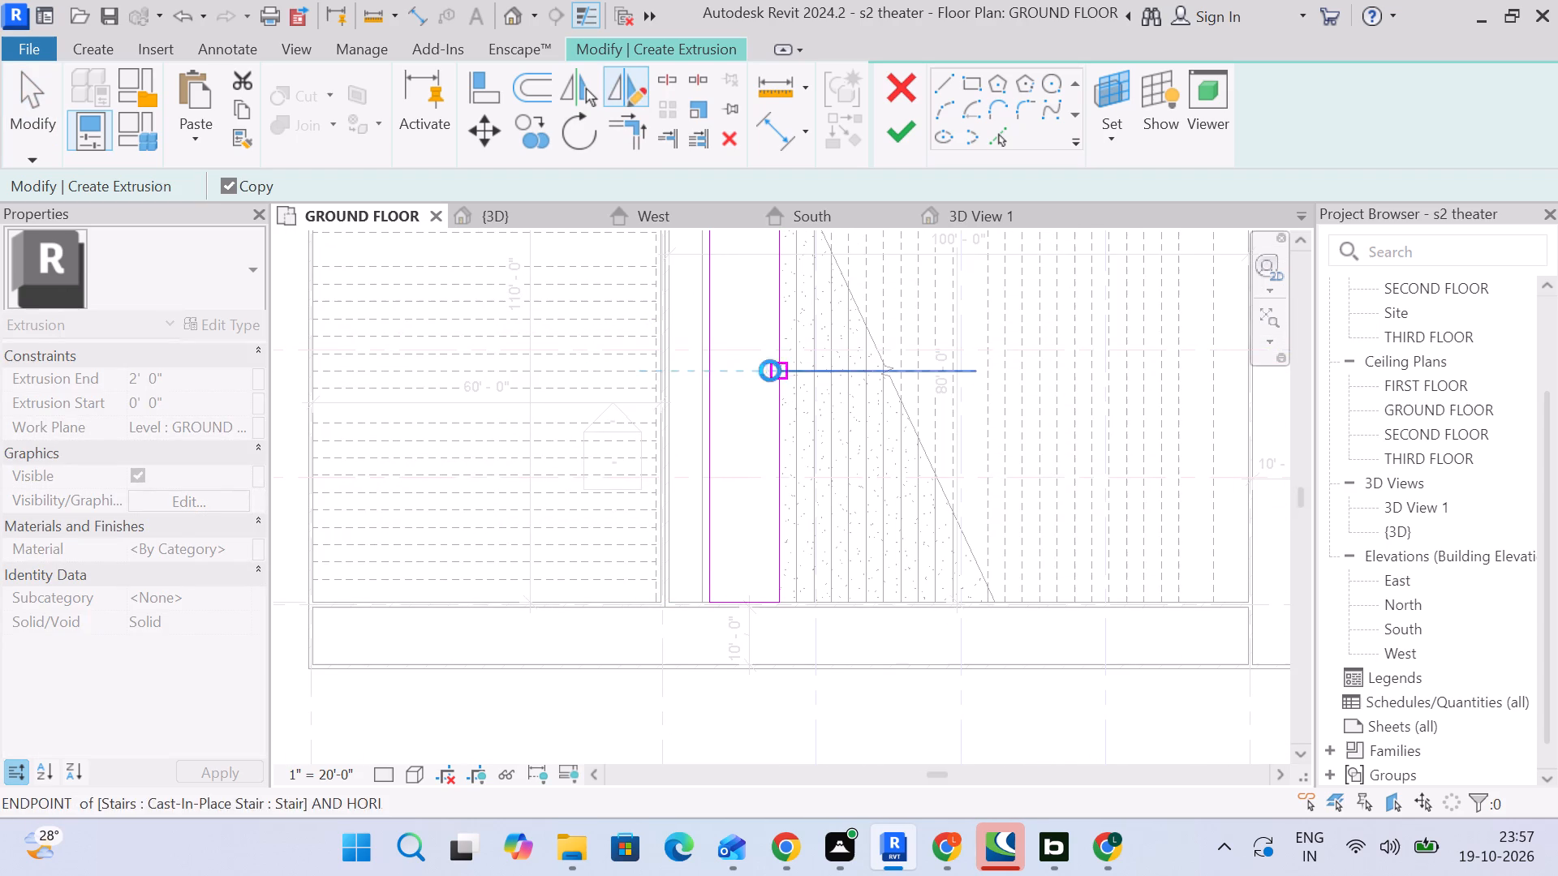
pyautogui.click(30, 140)
# Trim the profile's edges to the mirrored notch lines, cutting out the corner at the end opposite the door.
pyautogui.scroll(2, 781, 681)
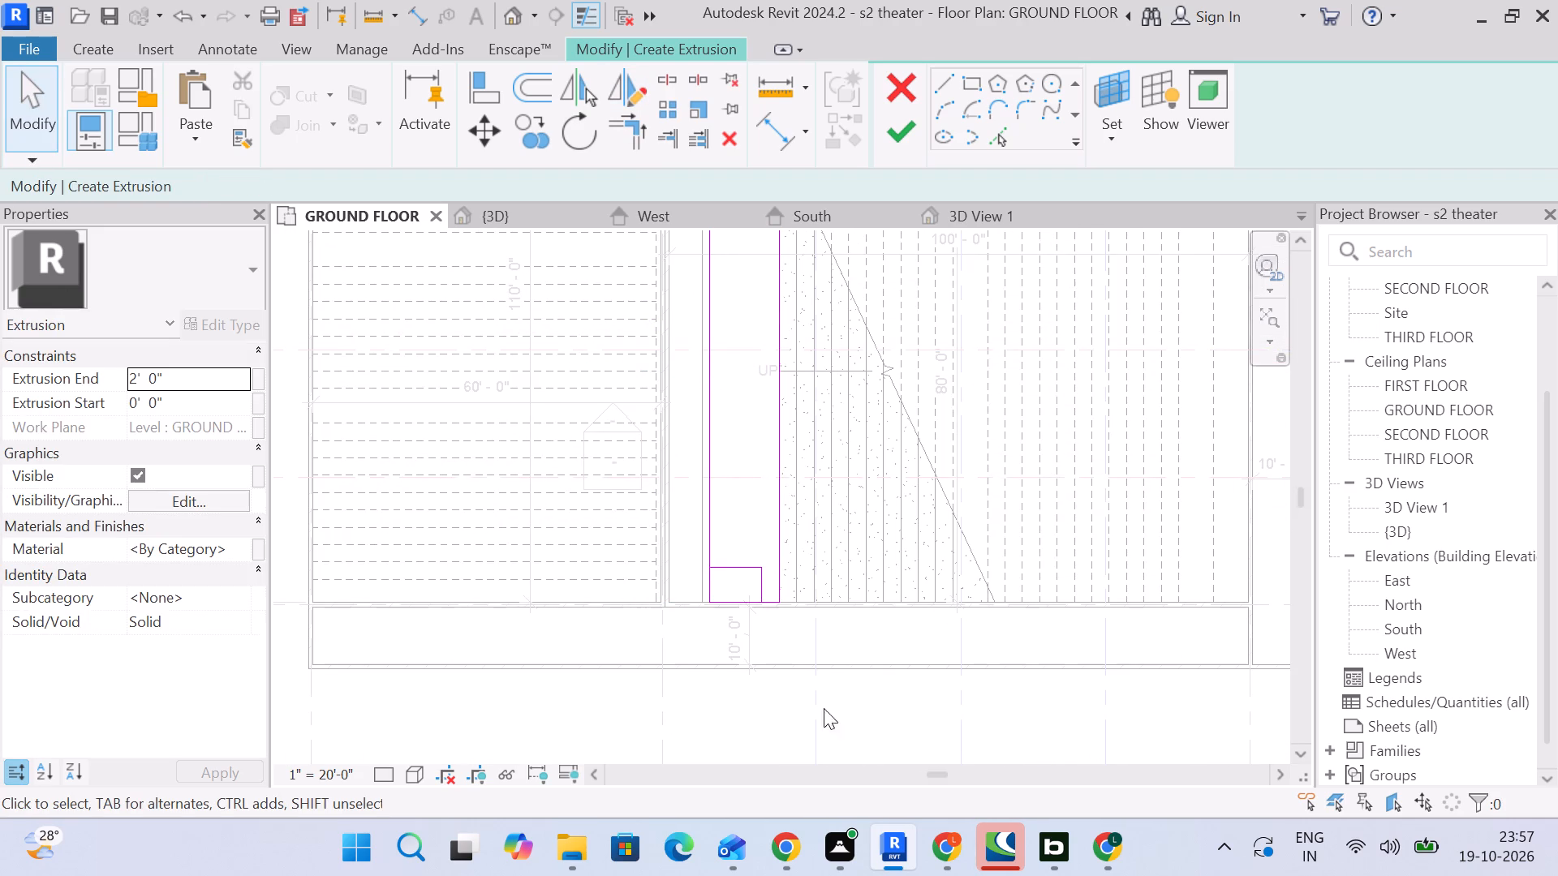
pyautogui.scroll(3, 824, 708)
pyautogui.scroll(5, 704, 500)
pyautogui.click(624, 124)
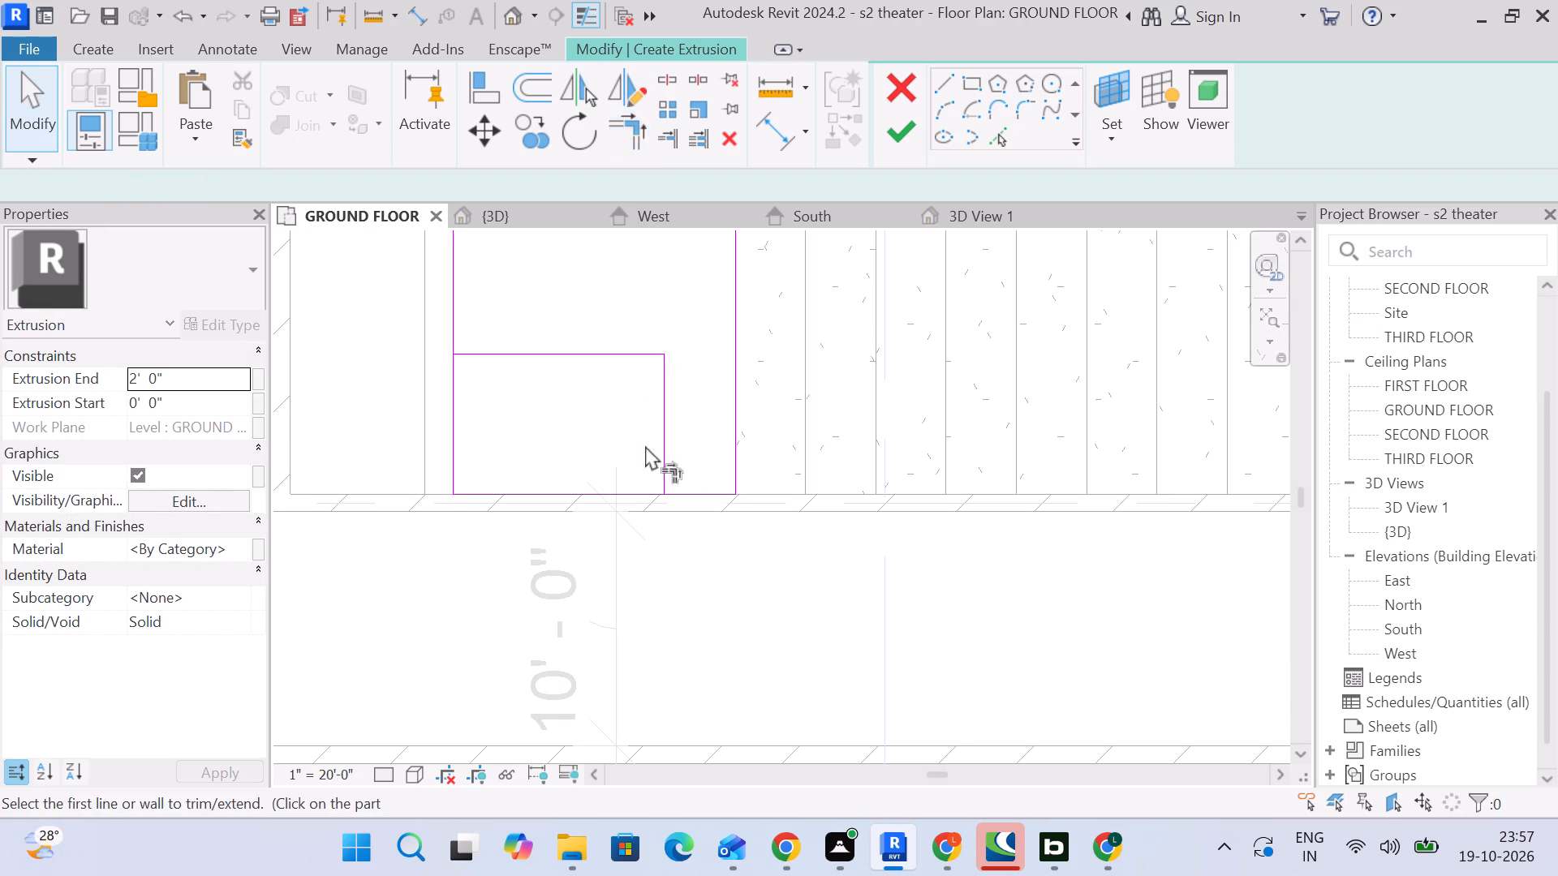
pyautogui.click(686, 488)
pyautogui.click(669, 453)
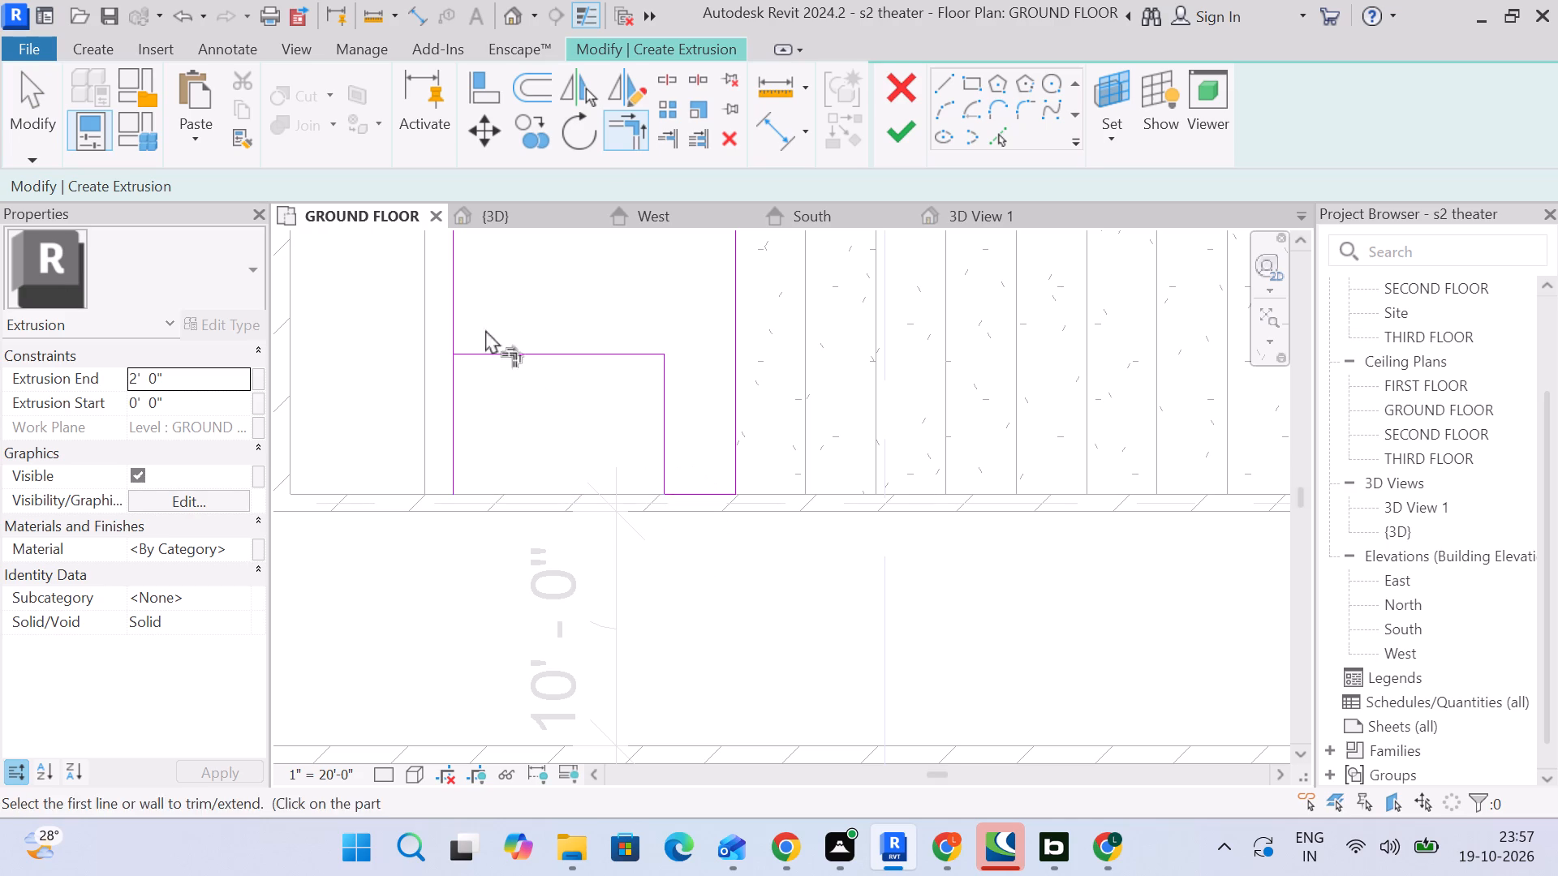
pyautogui.click(452, 283)
pyautogui.click(495, 351)
pyautogui.click(40, 113)
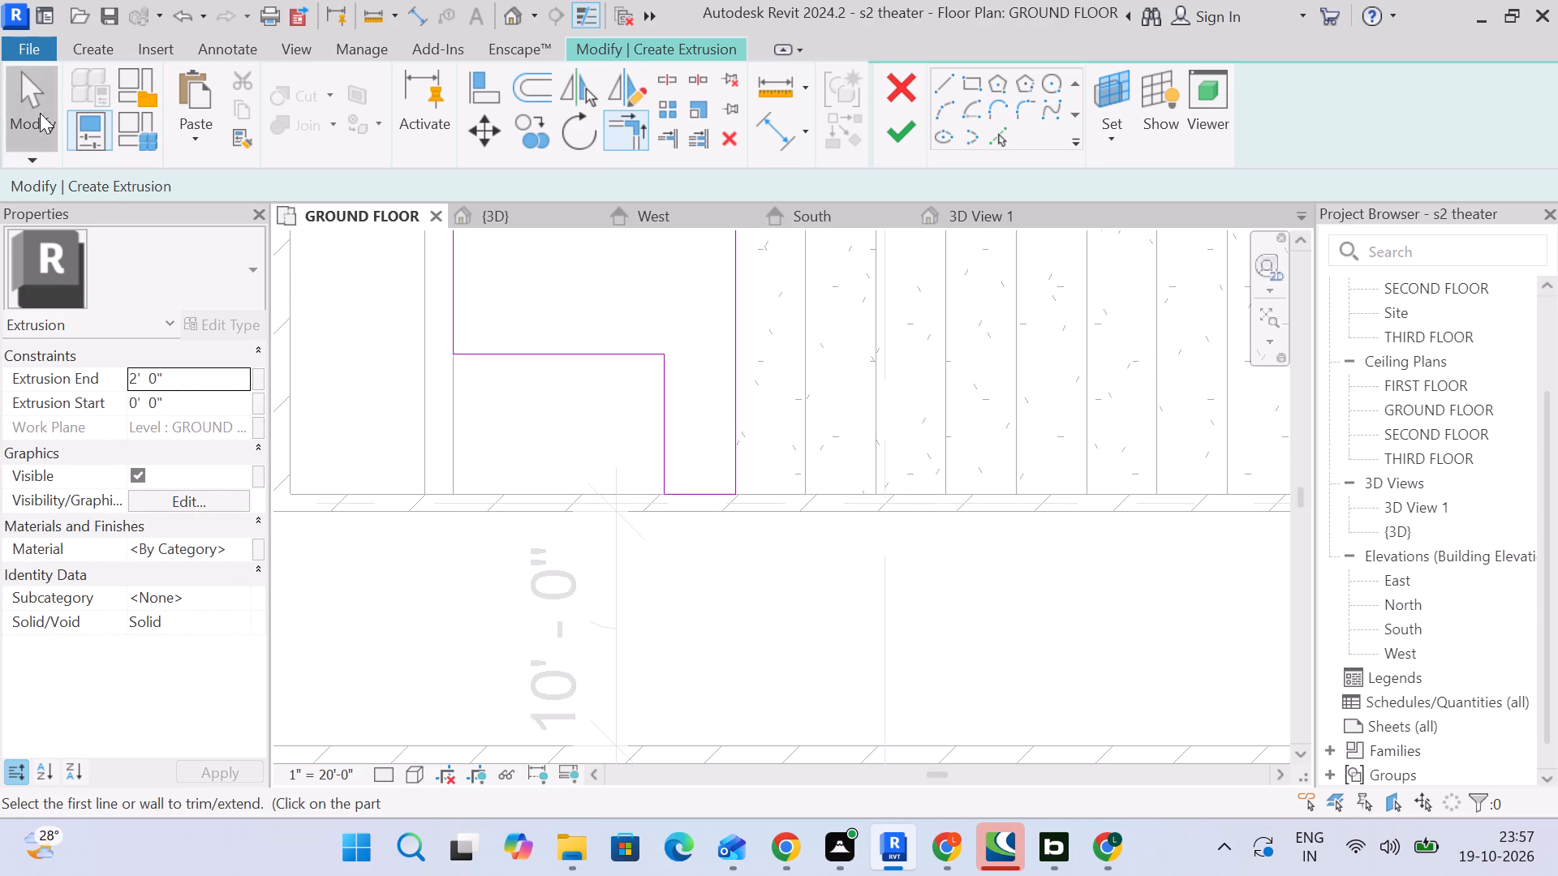
# Set the extrusion end to 2' 6" and finish the notched platform extrusion's sketch.
pyautogui.scroll(-3, 540, 521)
pyautogui.moveTo(540, 522); pyautogui.dragTo(572, 662, button='middle')
pyautogui.scroll(-9, 579, 643)
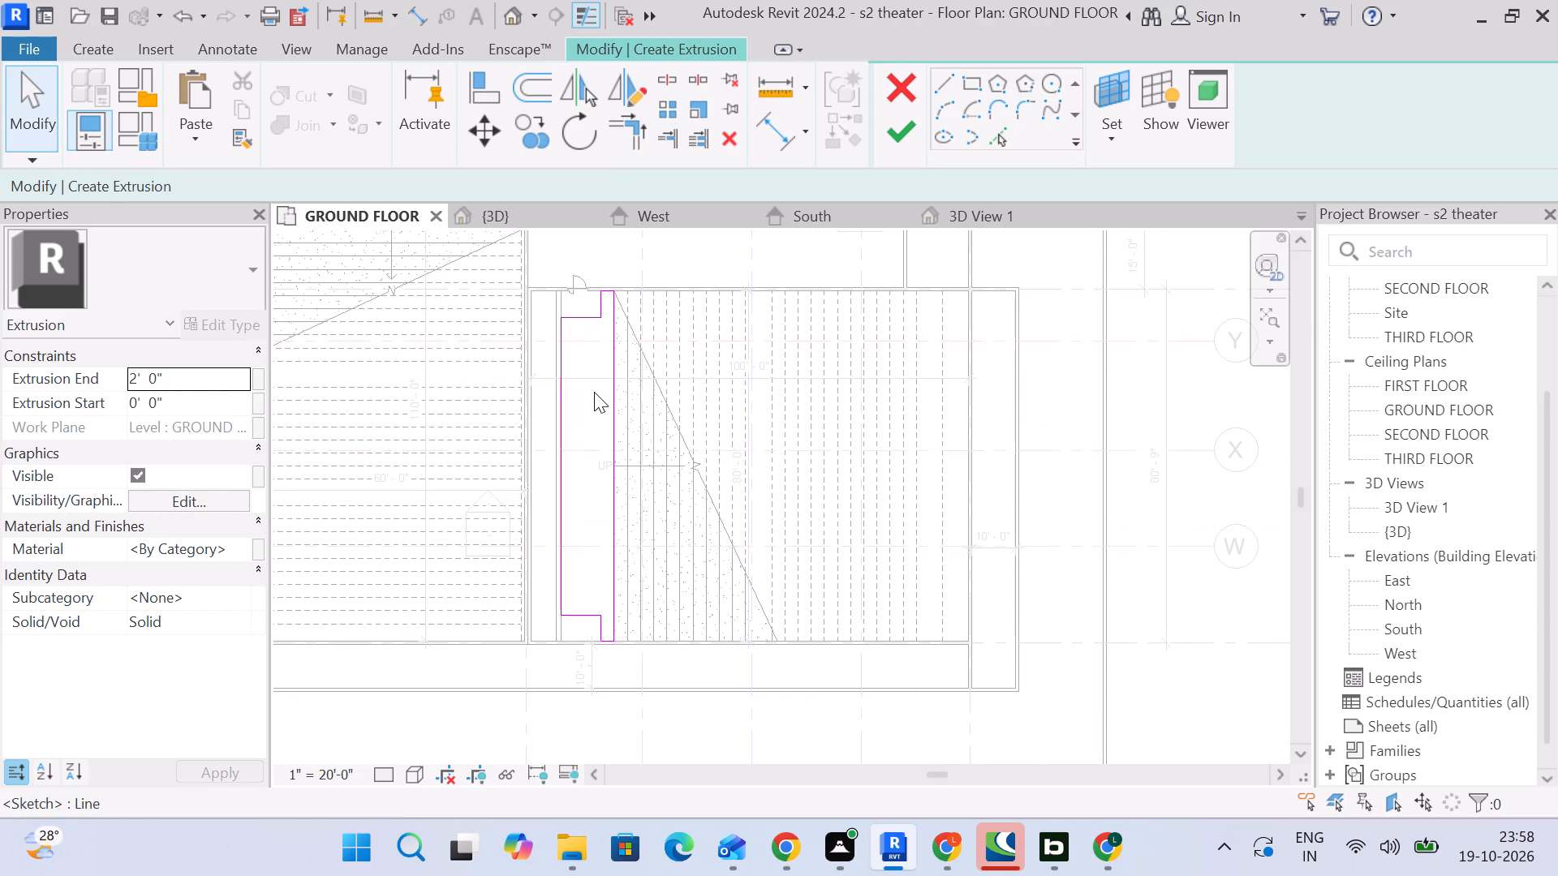
pyautogui.scroll(2, 604, 449)
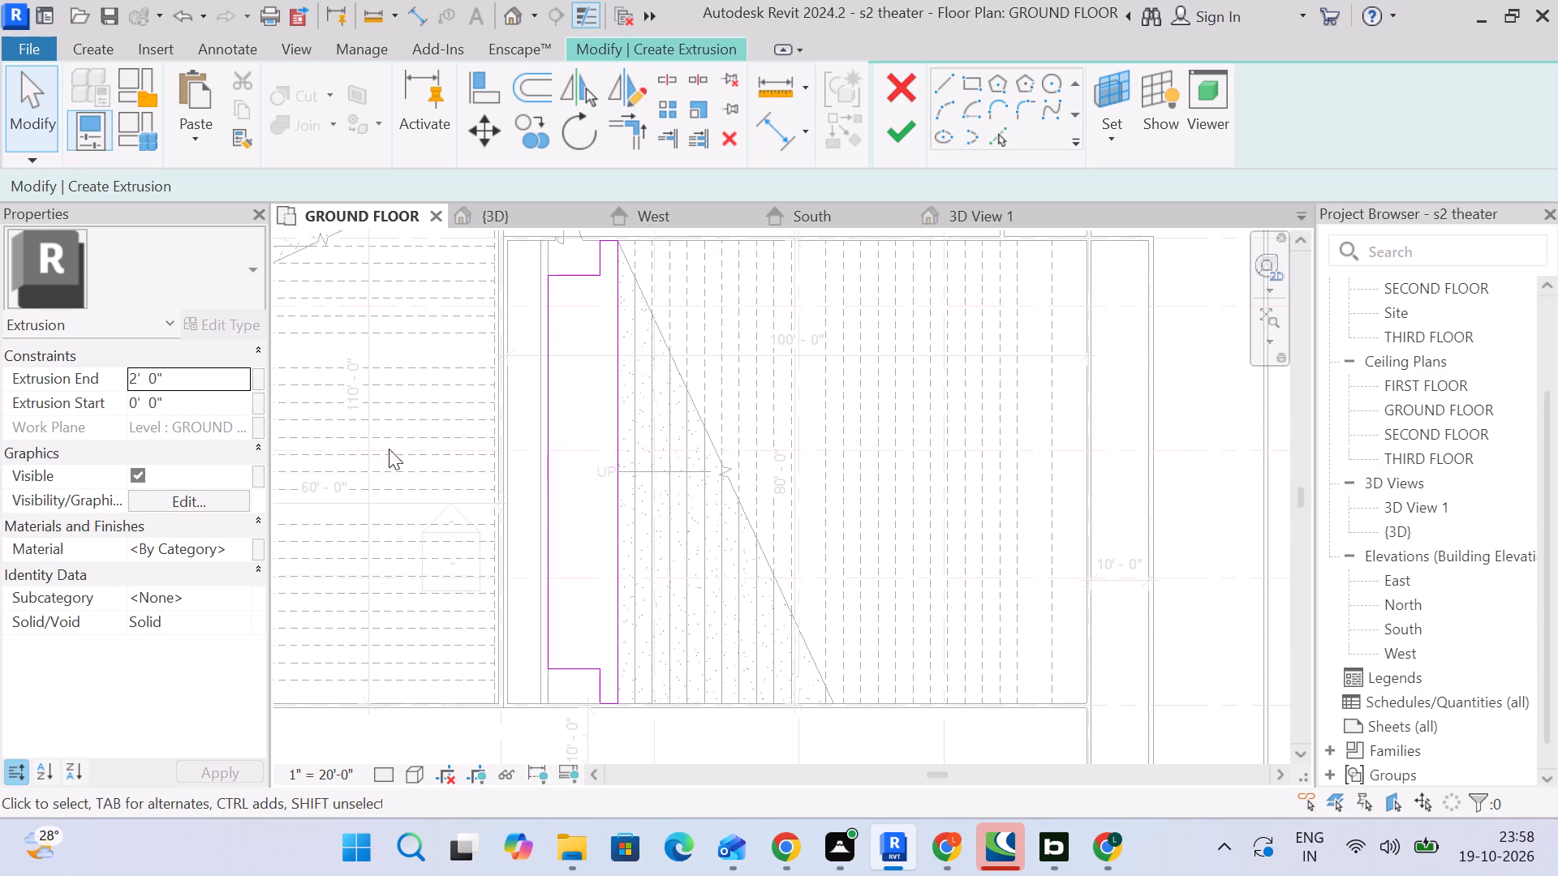
pyautogui.click(199, 384)
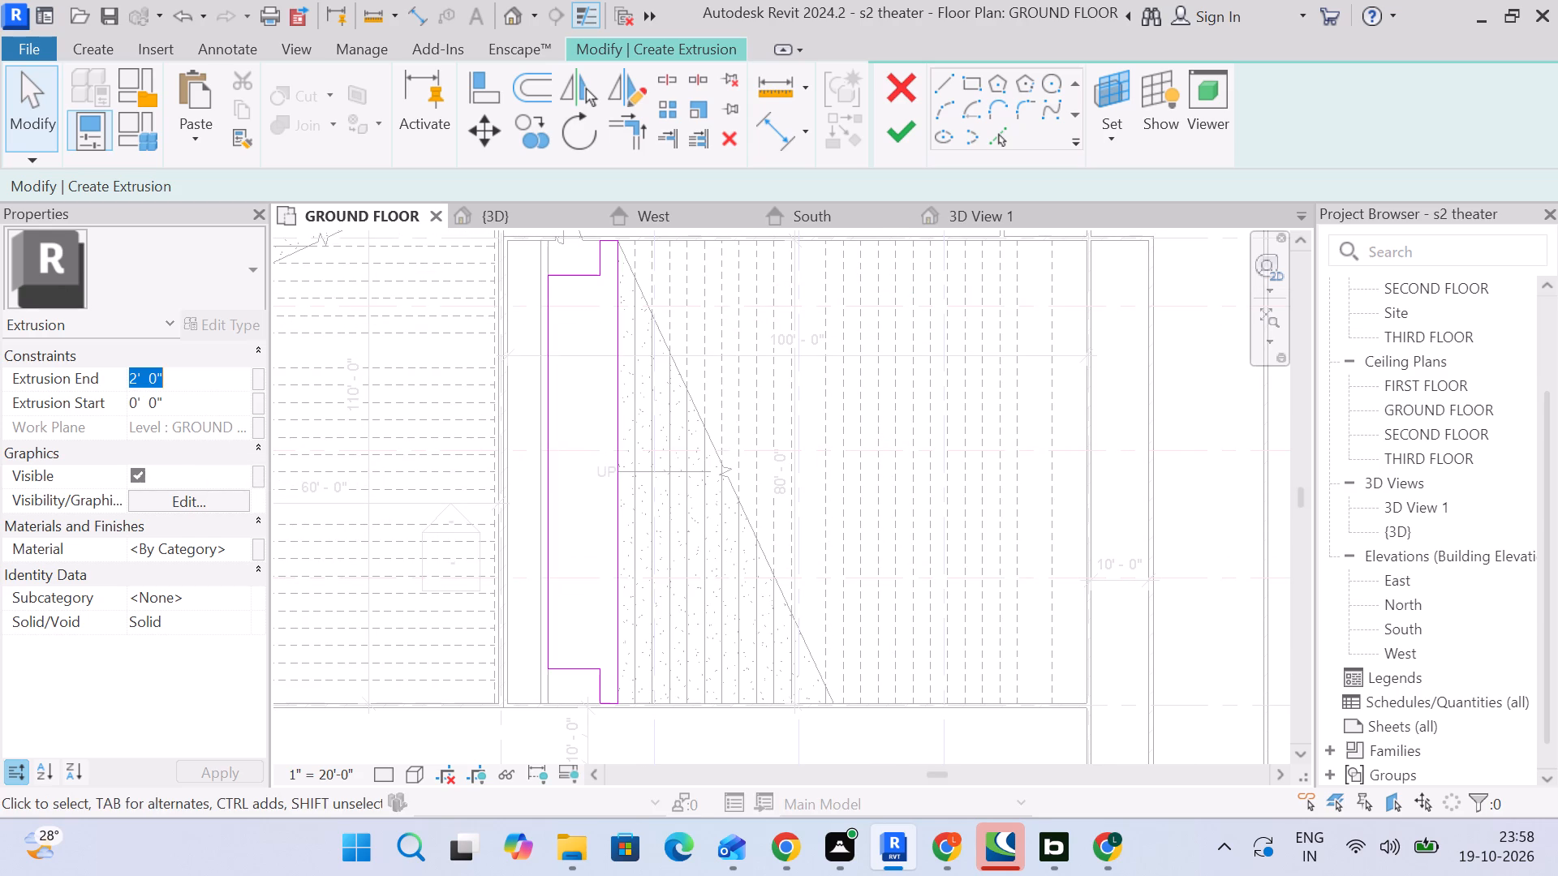
pyautogui.press('2')
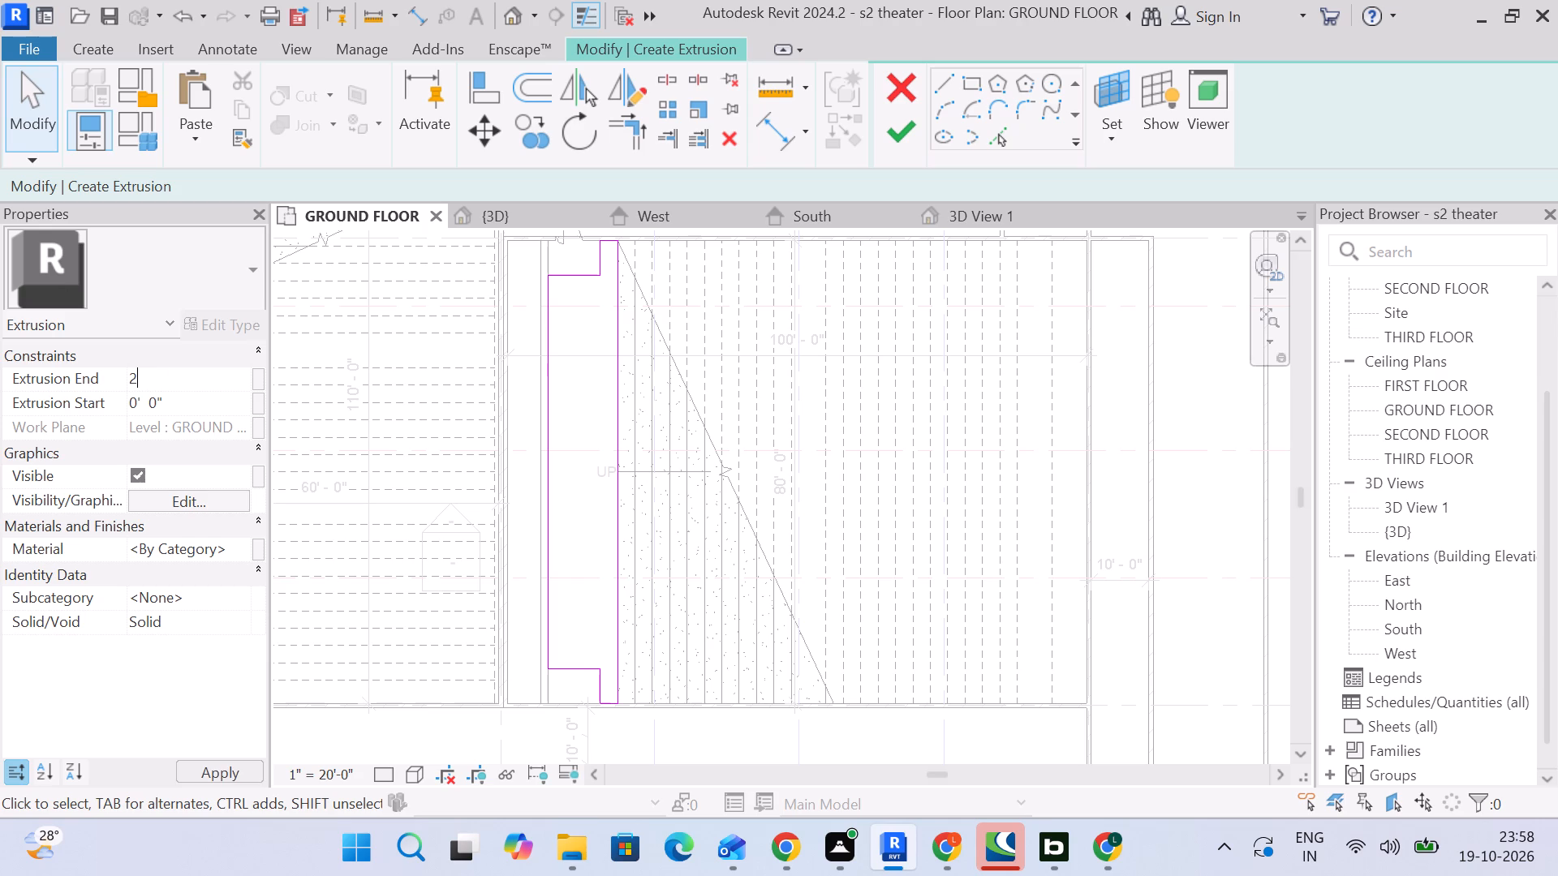
pyautogui.press("'")
pyautogui.press('6')
pyautogui.hotkey('shift', '"')
pyautogui.press('Return')
pyautogui.click(893, 141)
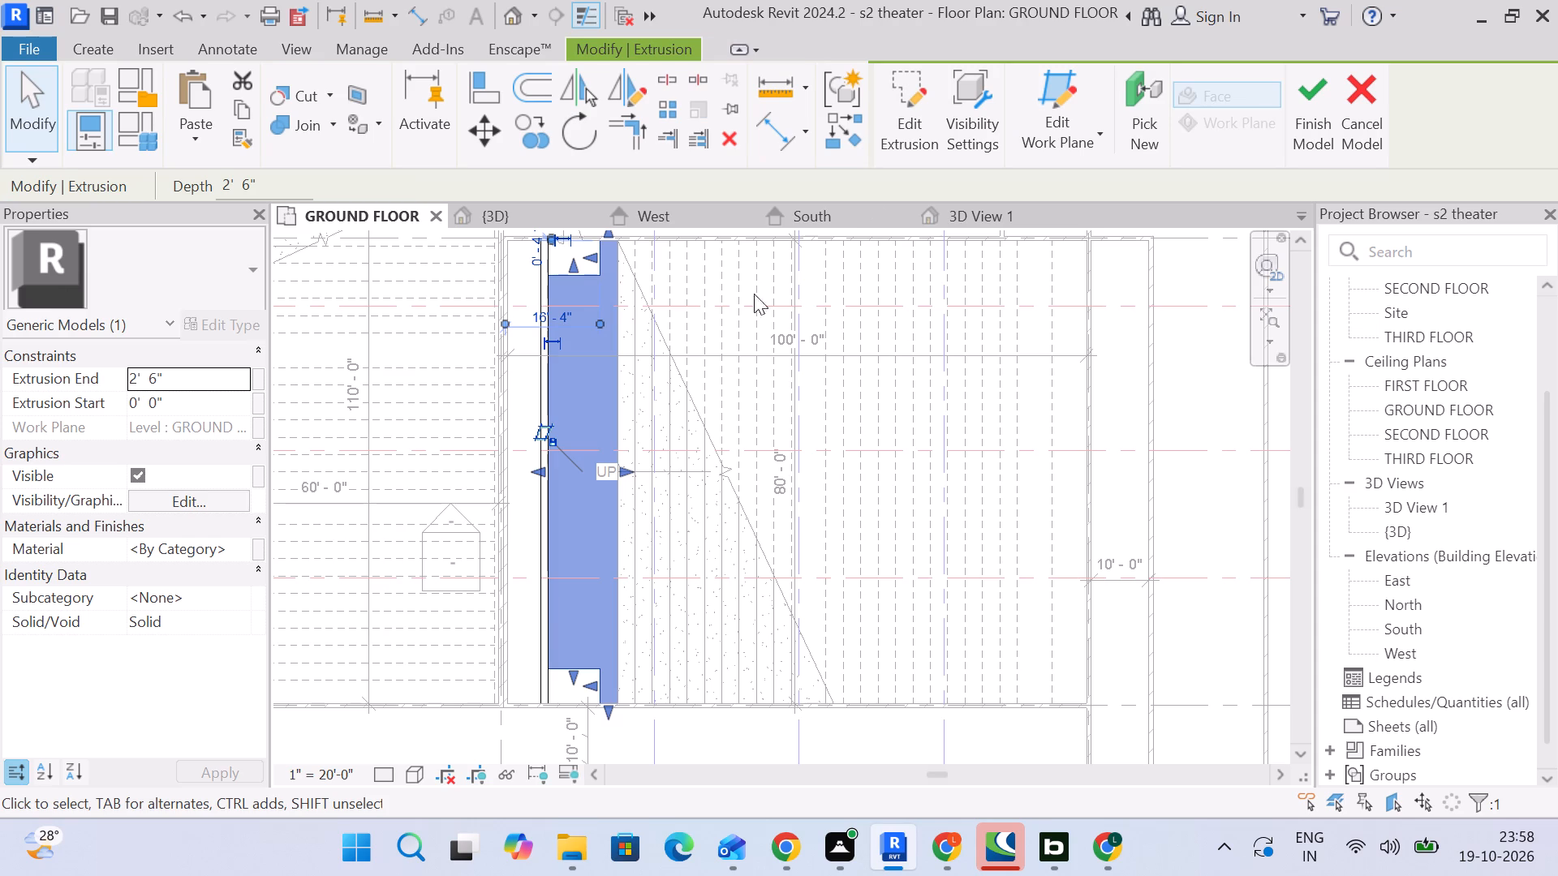
# Examine the platform's height against the door and the stair's lowest step in 3D and in the South elevation.
pyautogui.click(542, 221)
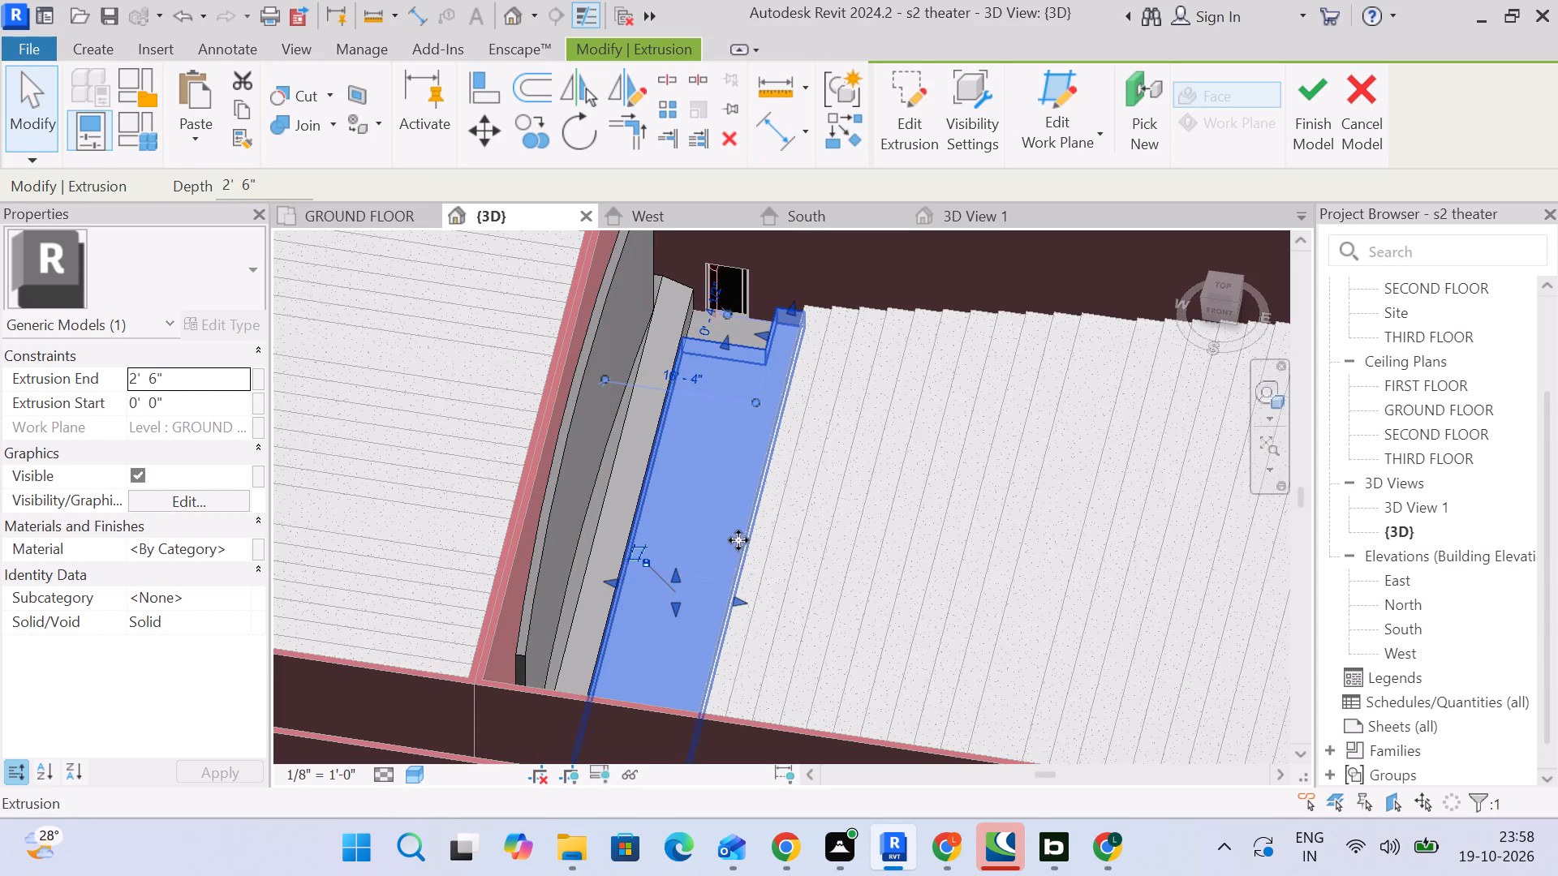
pyautogui.moveTo(742, 535); pyautogui.dragTo(775, 260, button='middle')
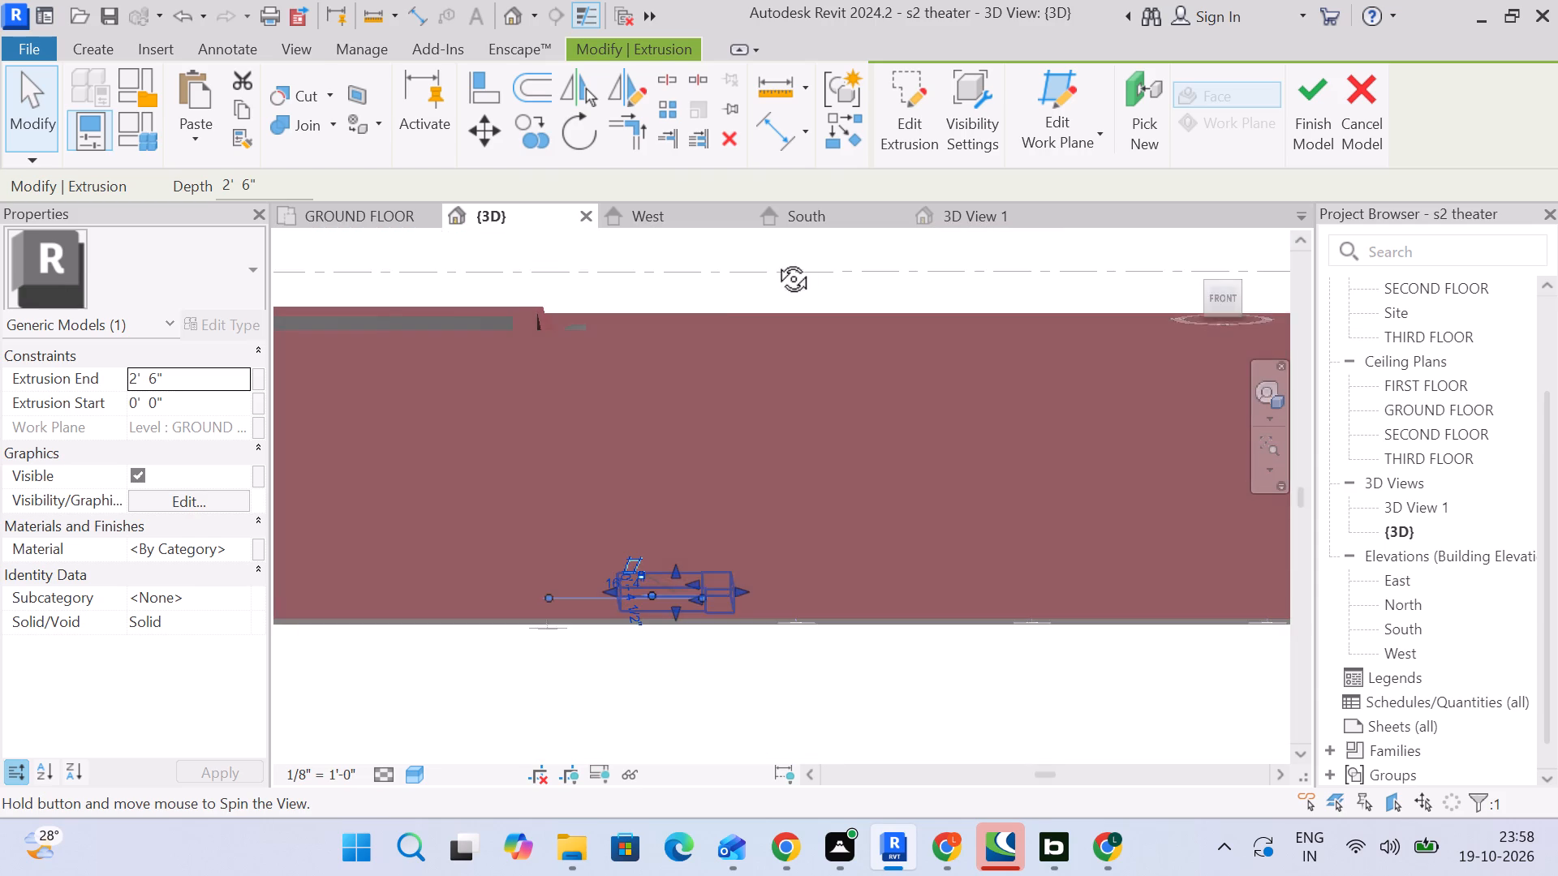
pyautogui.moveTo(775, 260); pyautogui.dragTo(796, 476, button='middle')
pyautogui.scroll(-3, 810, 467)
pyautogui.moveTo(799, 450); pyautogui.dragTo(712, 380, button='middle')
pyautogui.click(781, 216)
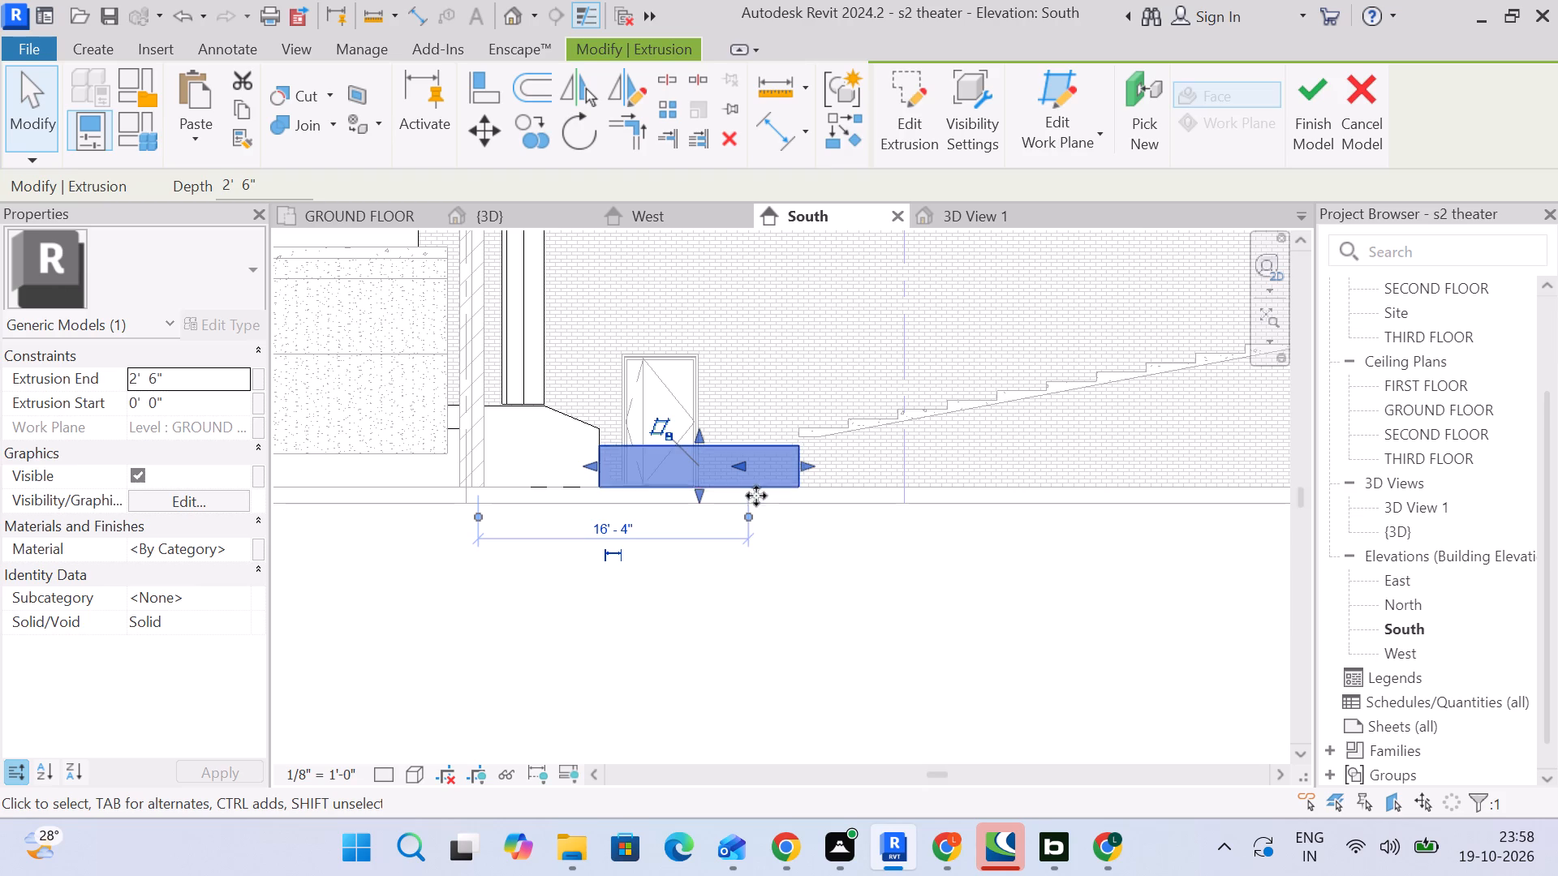
pyautogui.click(767, 622)
pyautogui.scroll(9, 813, 449)
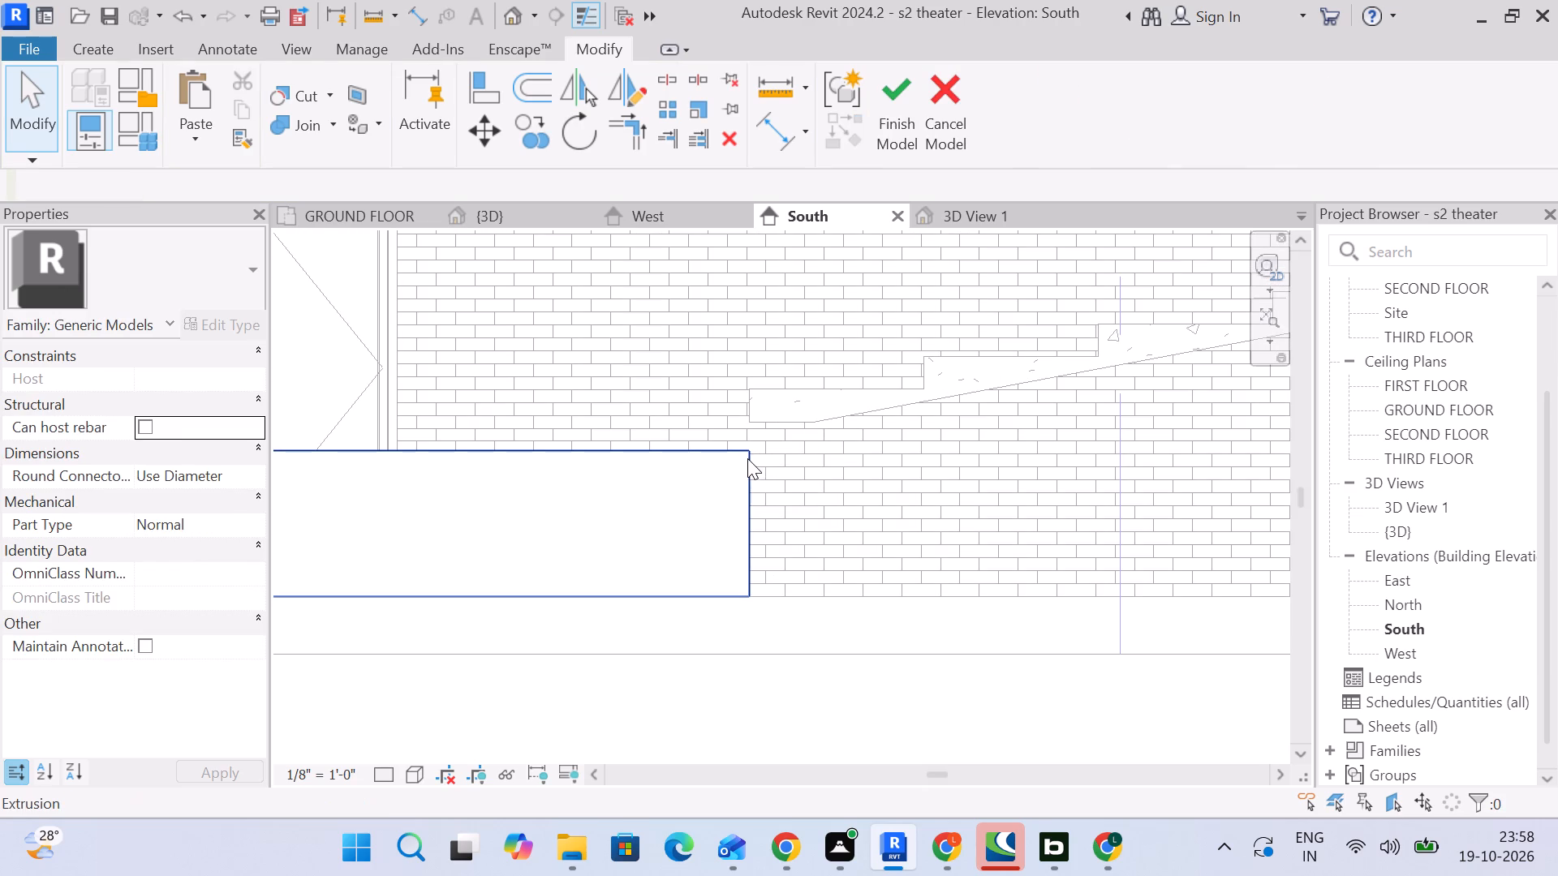
pyautogui.scroll(-4, 599, 452)
pyautogui.moveTo(600, 466); pyautogui.dragTo(751, 500, button='middle')
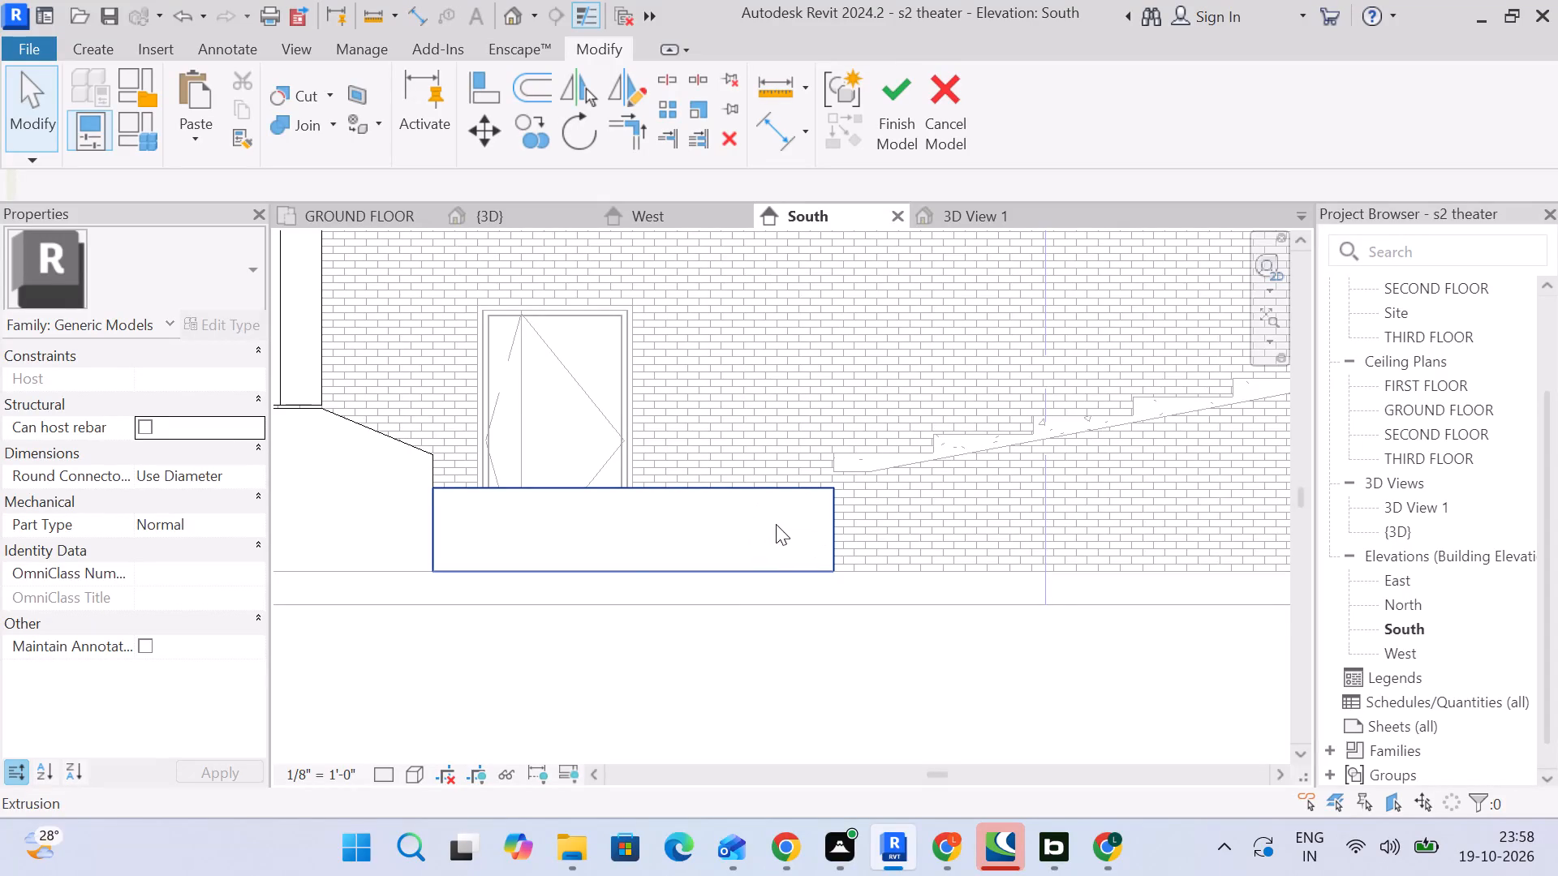
# Align the platform extrusion's top face to the underside of the stair's lowest step in the South elevation.
pyautogui.click(773, 496)
pyautogui.scroll(3, 796, 479)
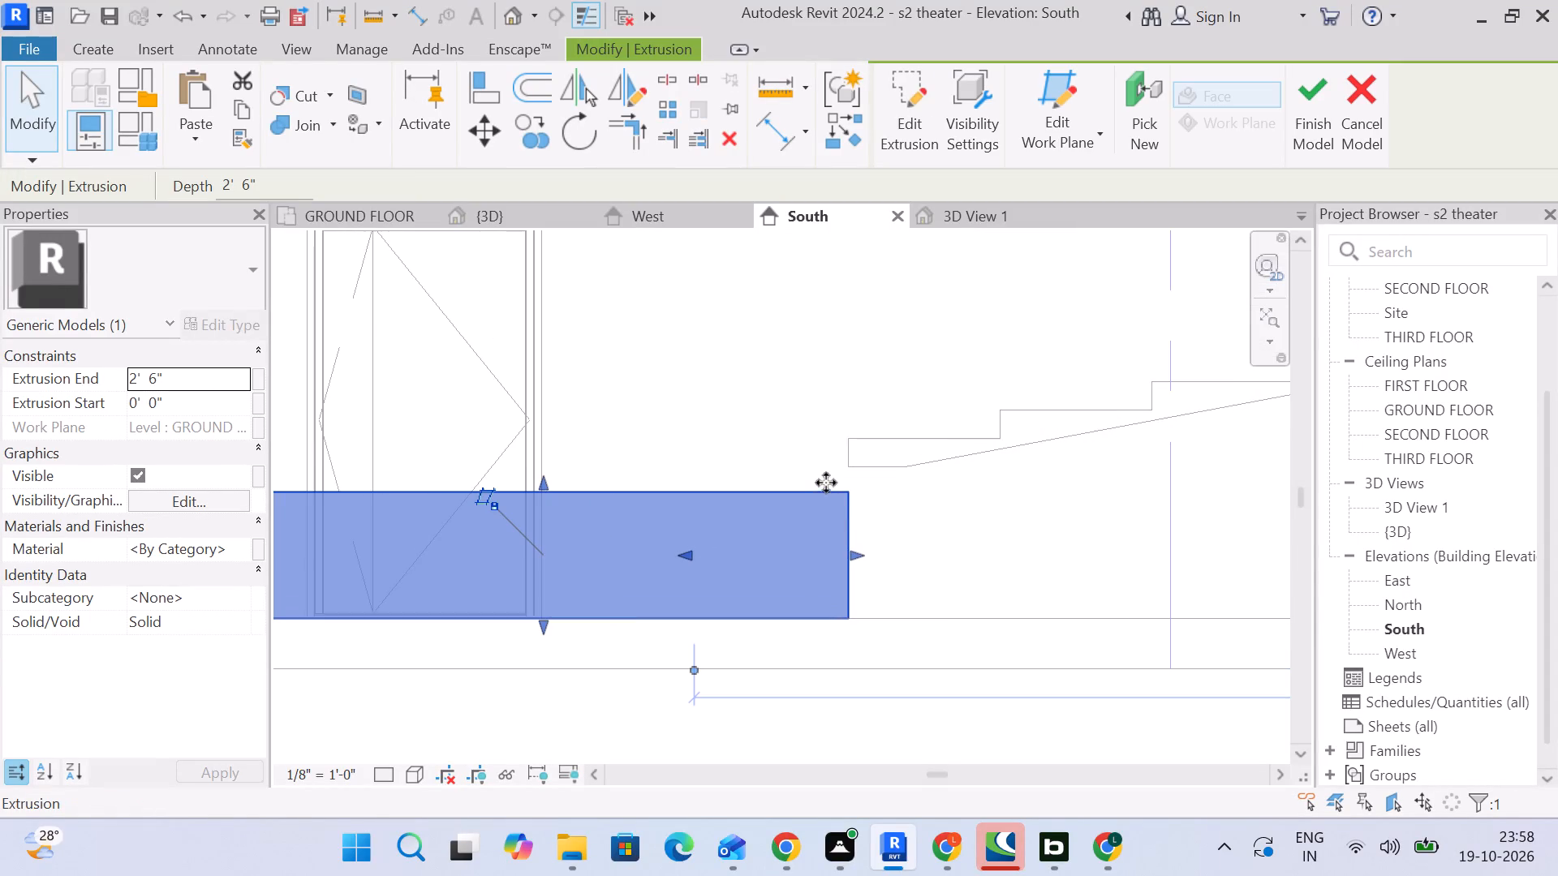
pyautogui.click(472, 97)
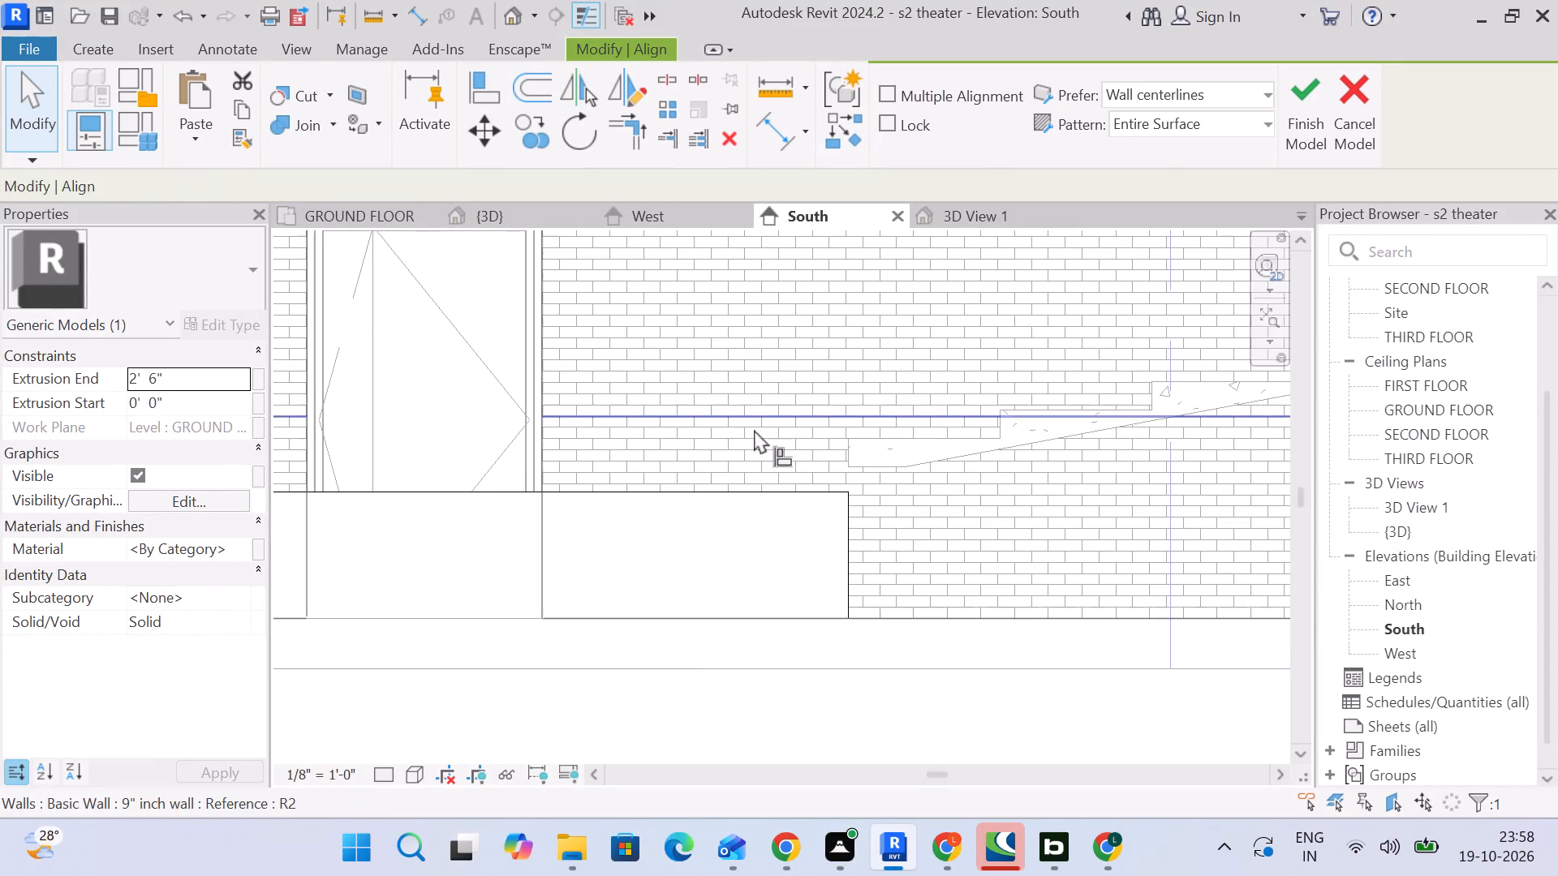
pyautogui.scroll(3, 809, 463)
pyautogui.click(884, 465)
pyautogui.click(823, 496)
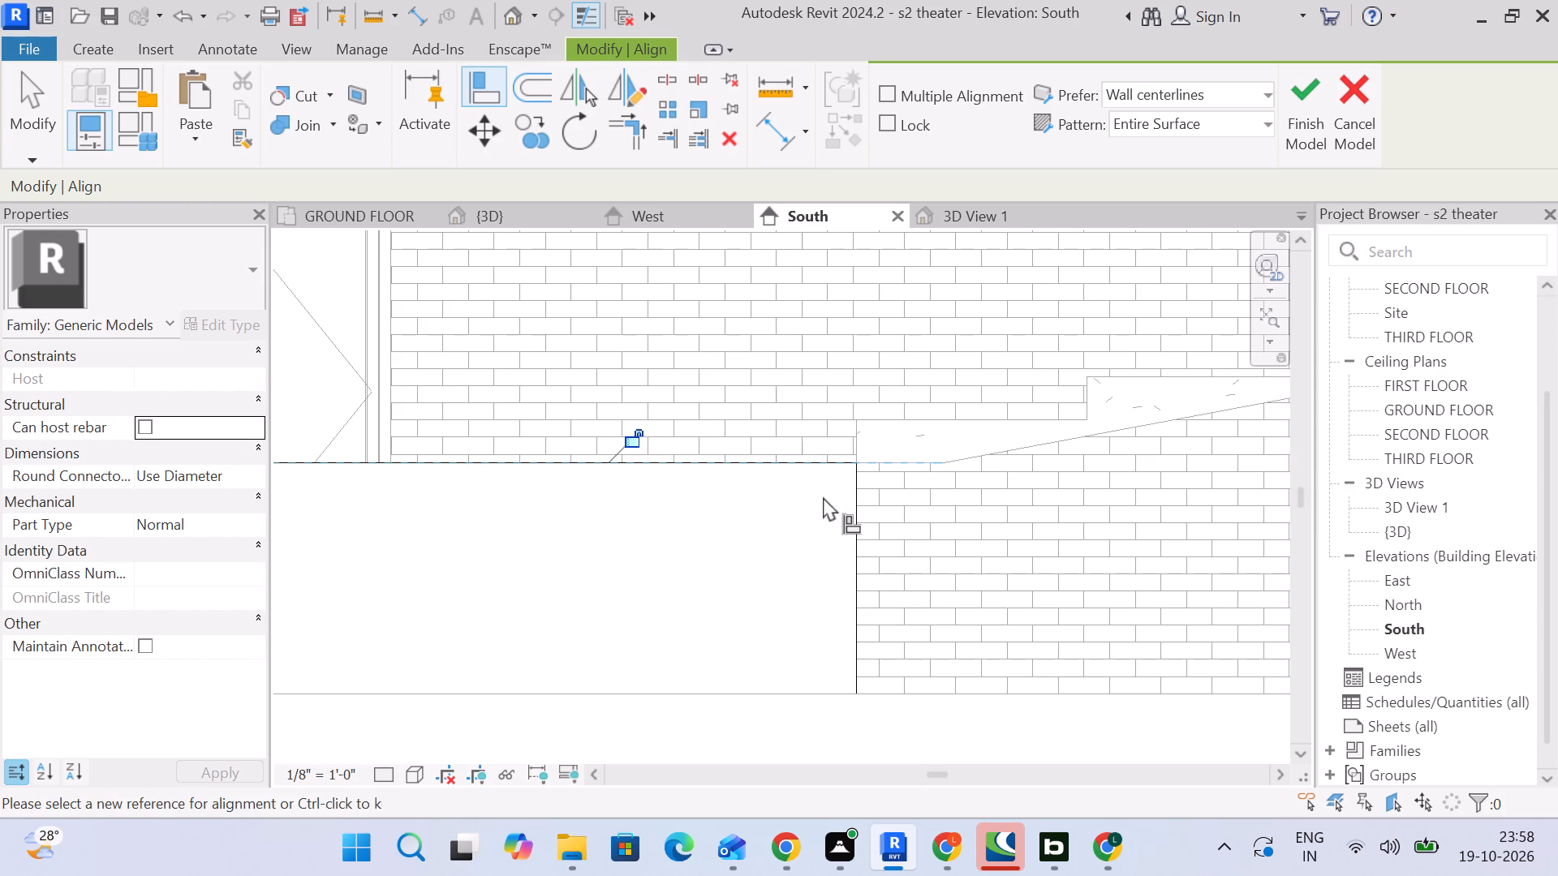
pyautogui.scroll(-5, 823, 498)
pyautogui.click(37, 132)
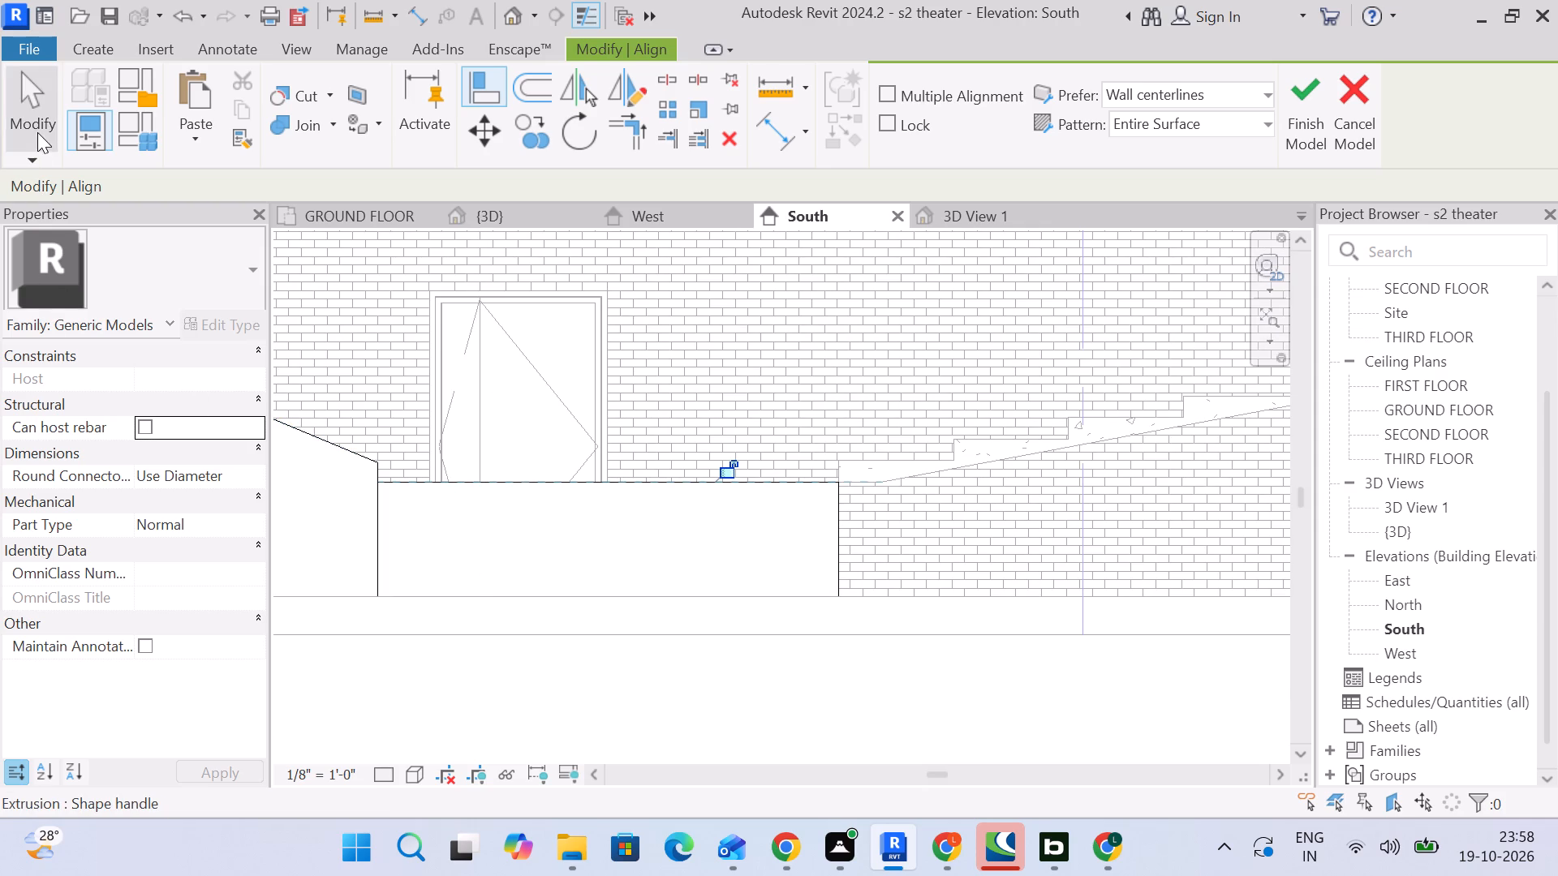
# Stretch the platform's stair-side face beneath the lowest step to where the stair's sloped underside begins.
pyautogui.click(780, 542)
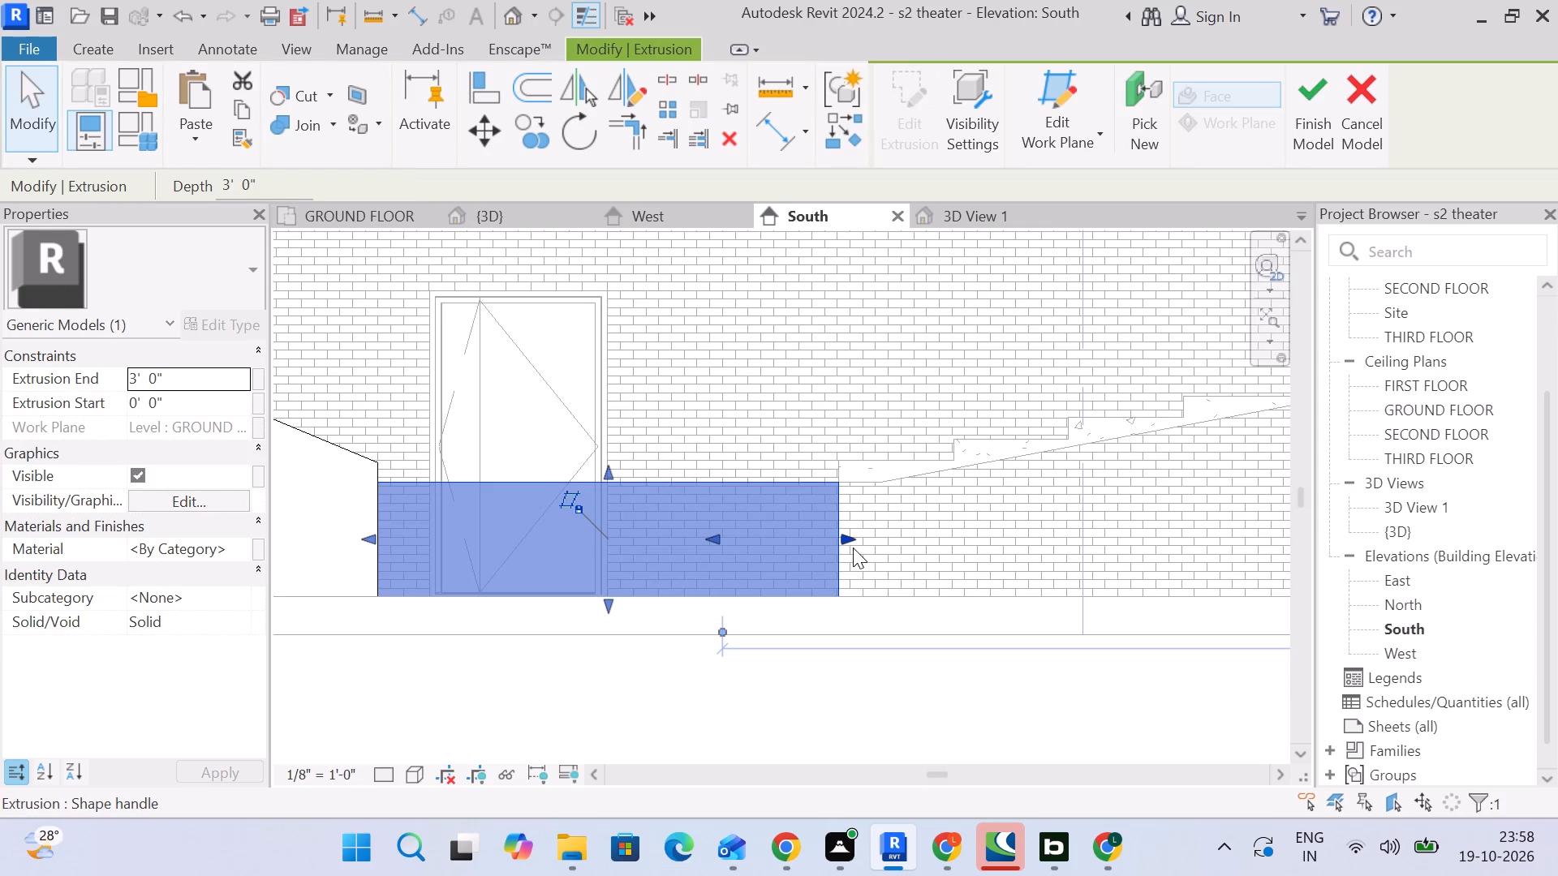
pyautogui.moveTo(837, 543); pyautogui.dragTo(876, 543)
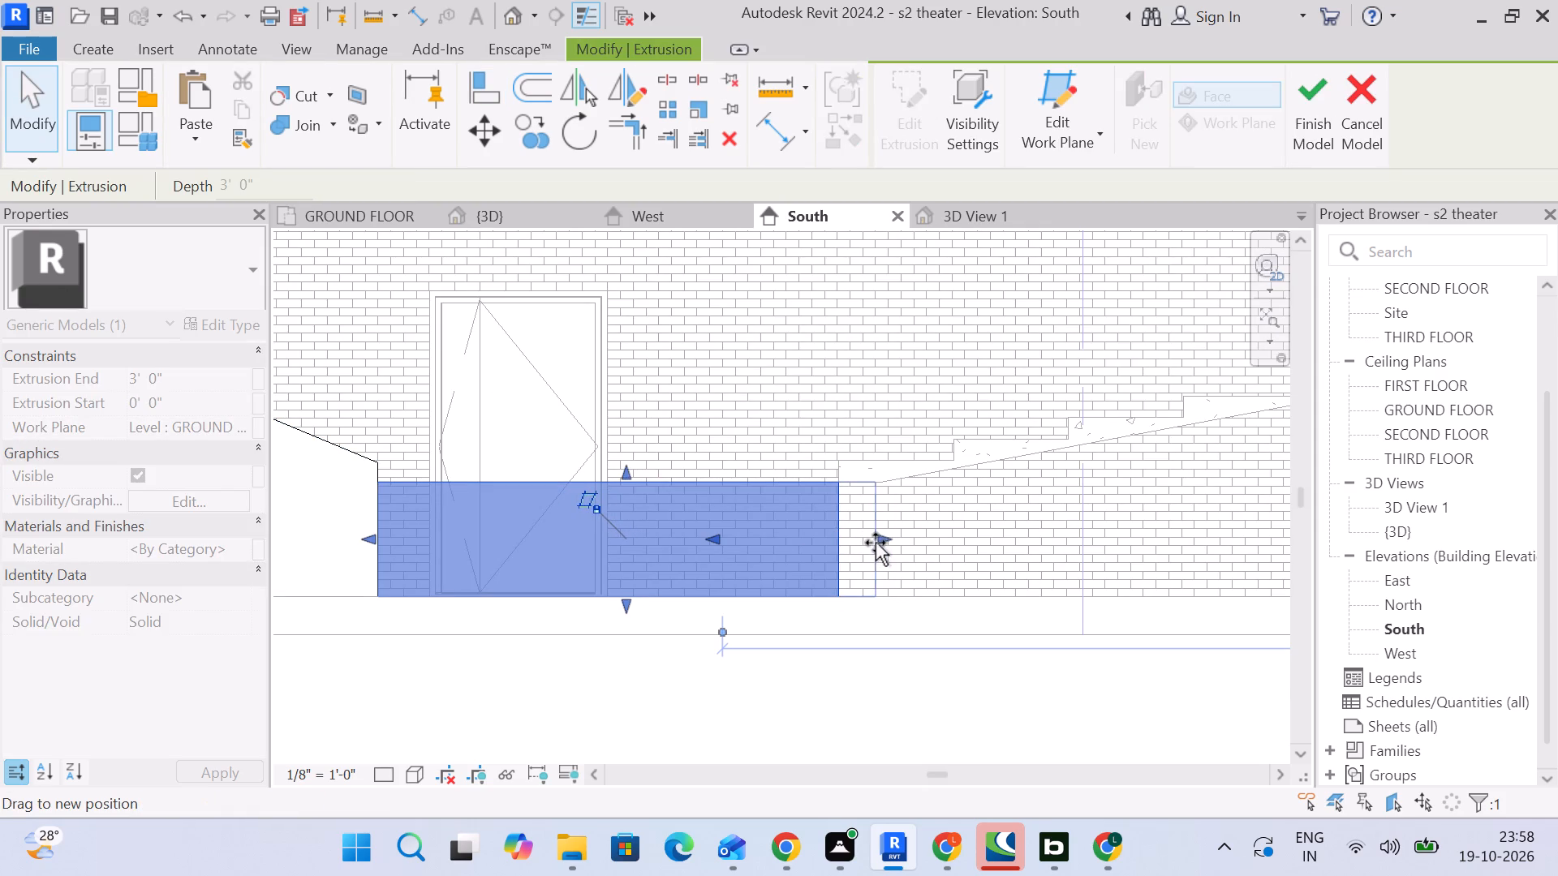
pyautogui.moveTo(876, 543); pyautogui.dragTo(878, 543)
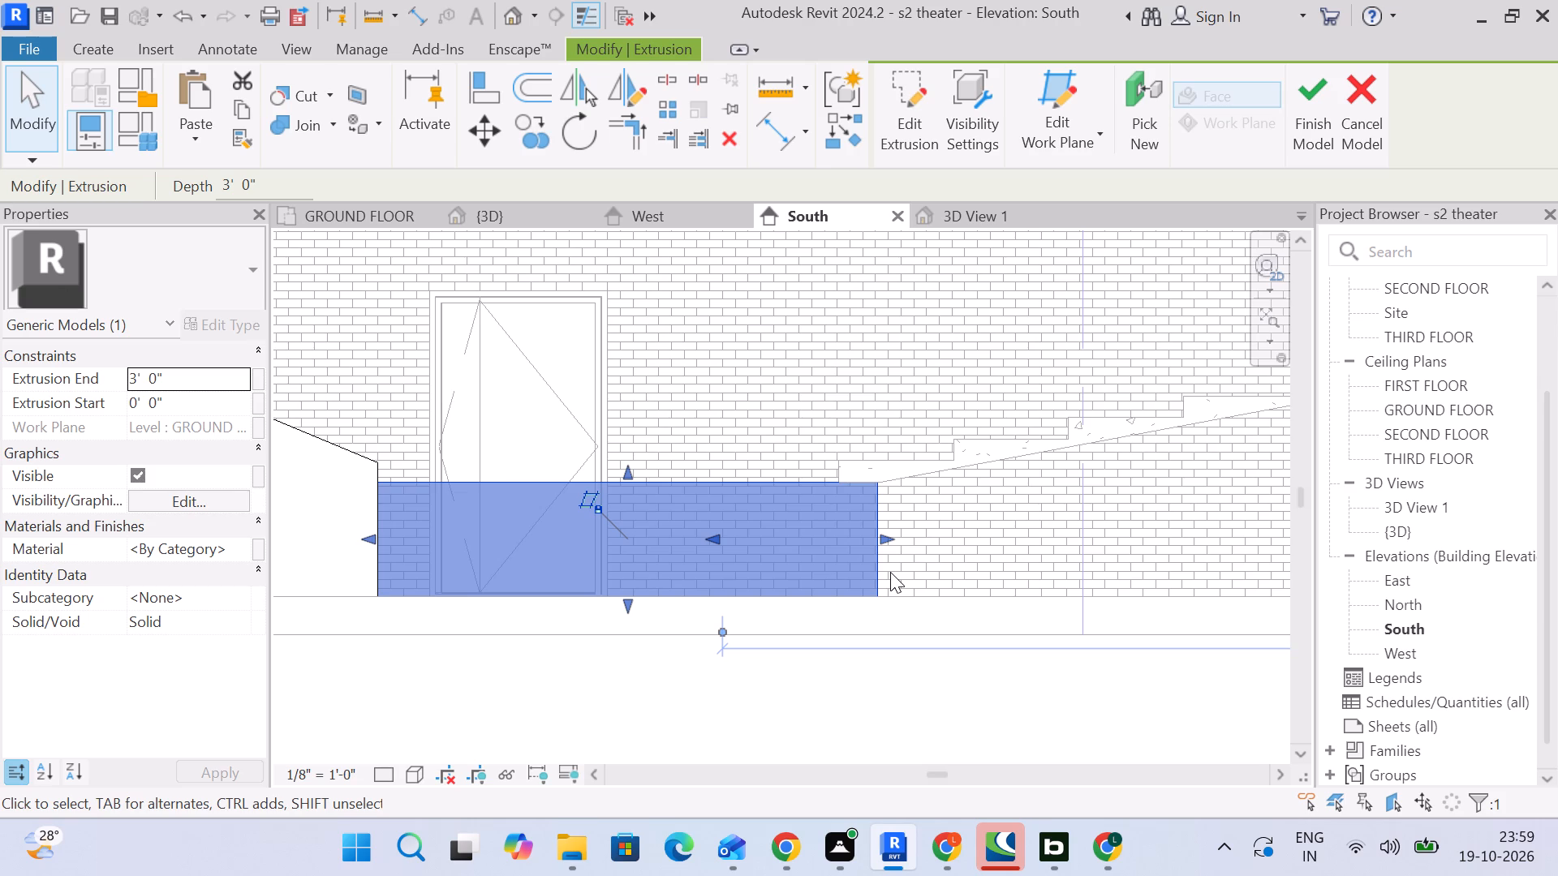
pyautogui.click(850, 706)
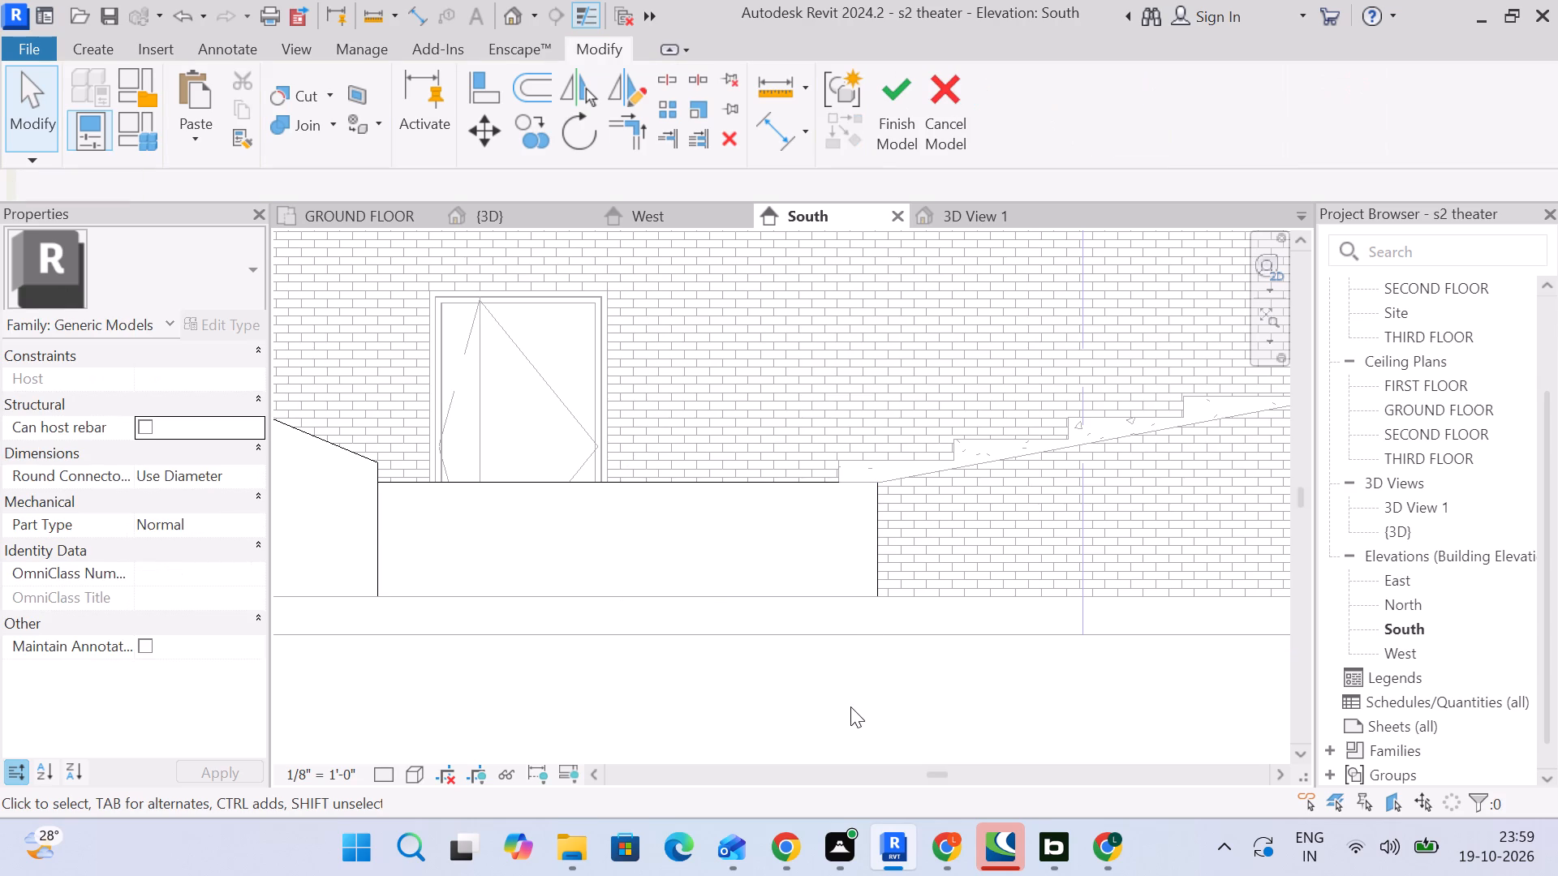
# Inspect where the platform meets the stair, the door and the sloped screen base in the South elevation.
pyautogui.scroll(6, 846, 485)
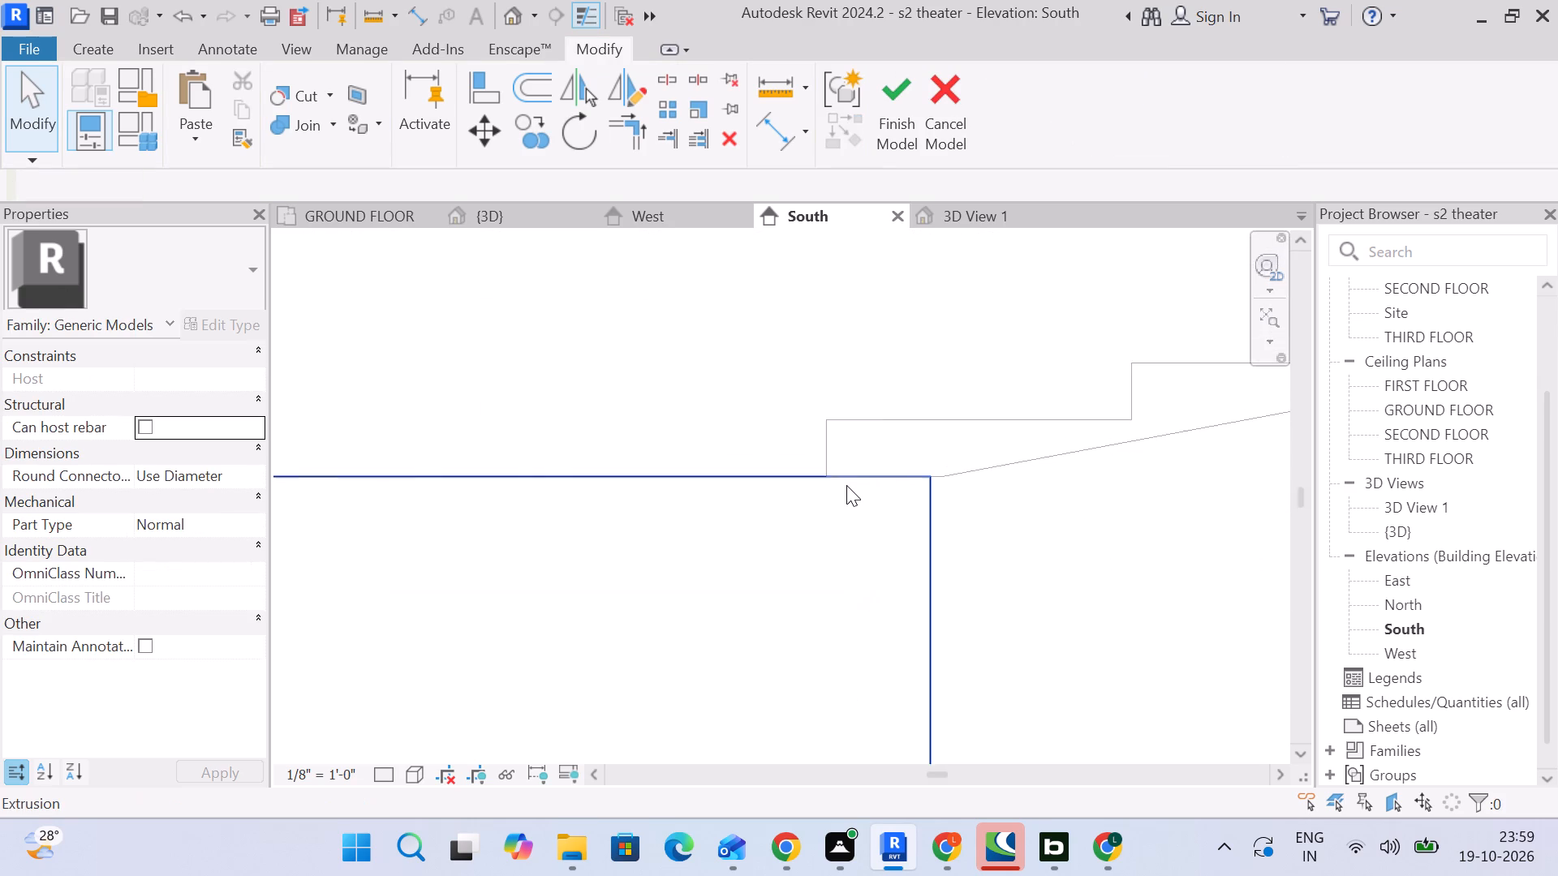
pyautogui.scroll(2, 846, 485)
pyautogui.scroll(-5, 845, 492)
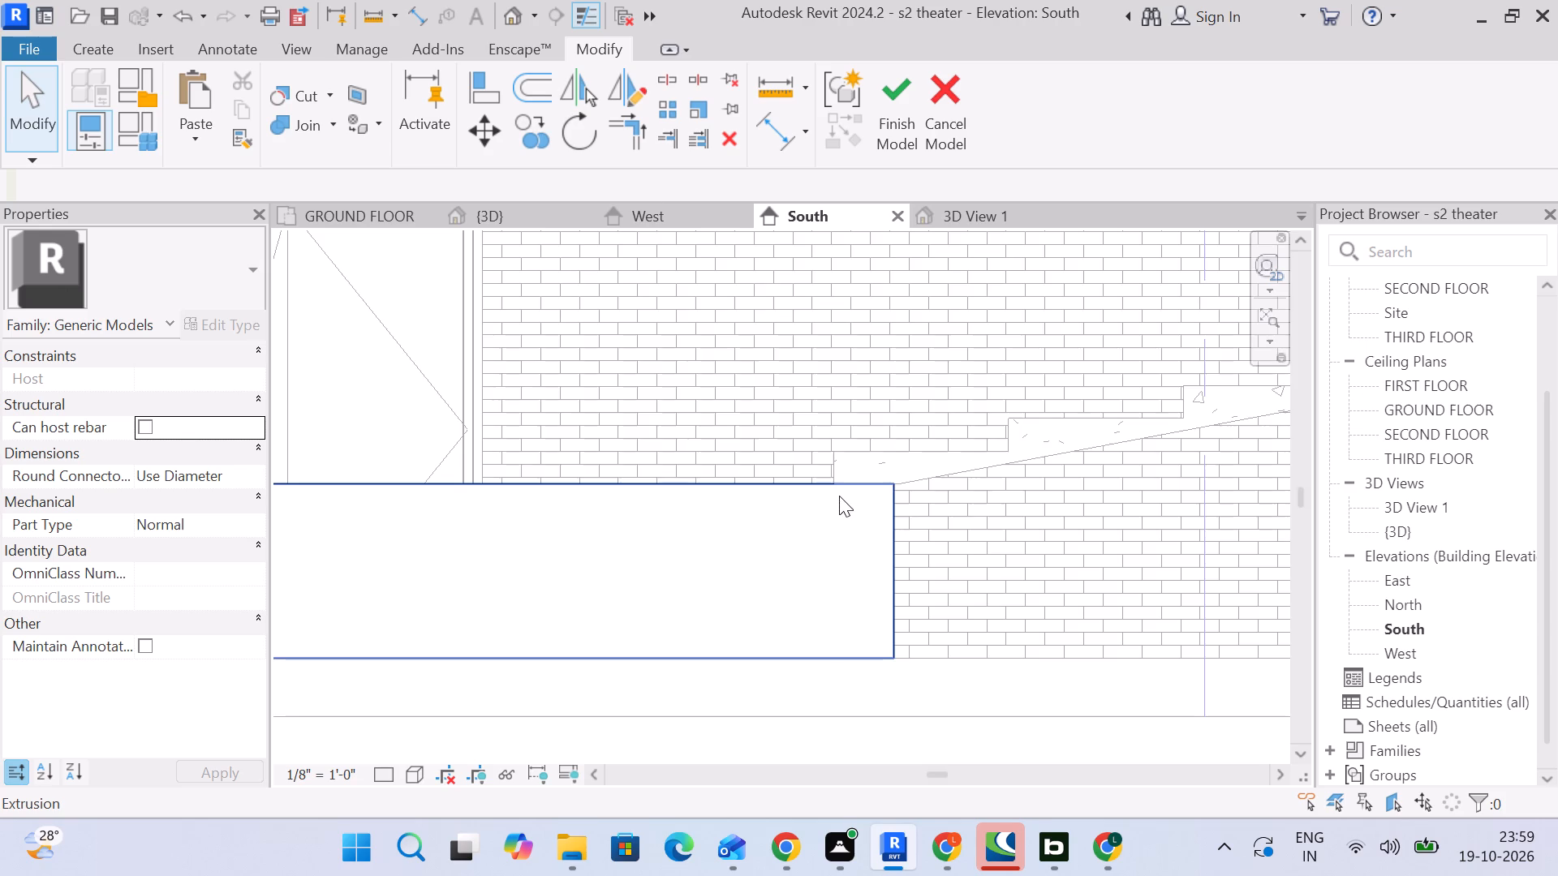
pyautogui.scroll(-4, 839, 496)
pyautogui.click(755, 683)
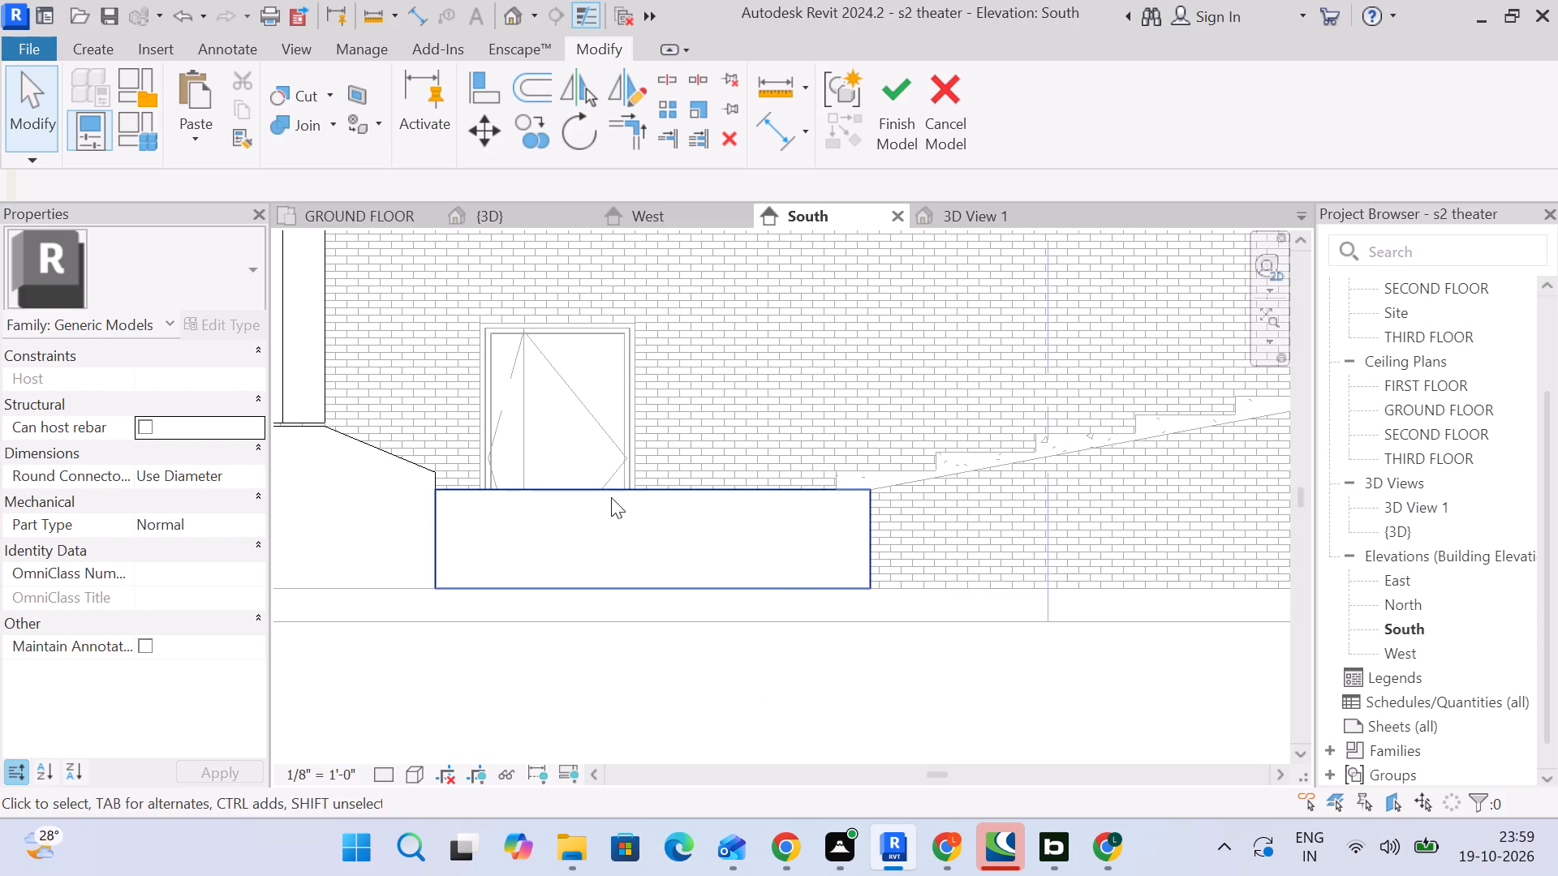
pyautogui.scroll(5, 438, 491)
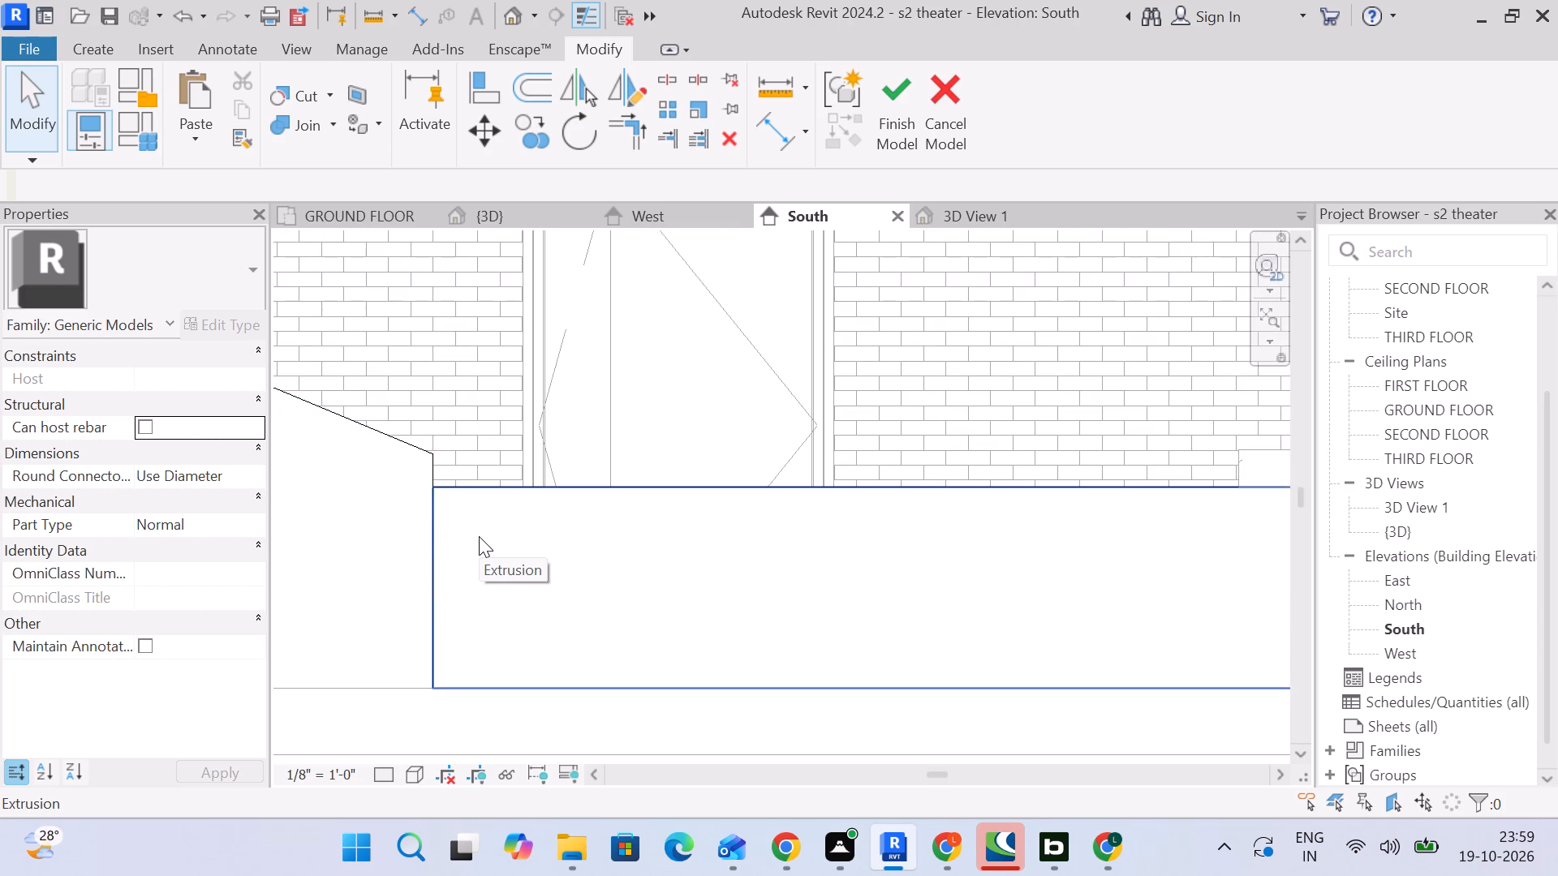
pyautogui.scroll(-4, 477, 539)
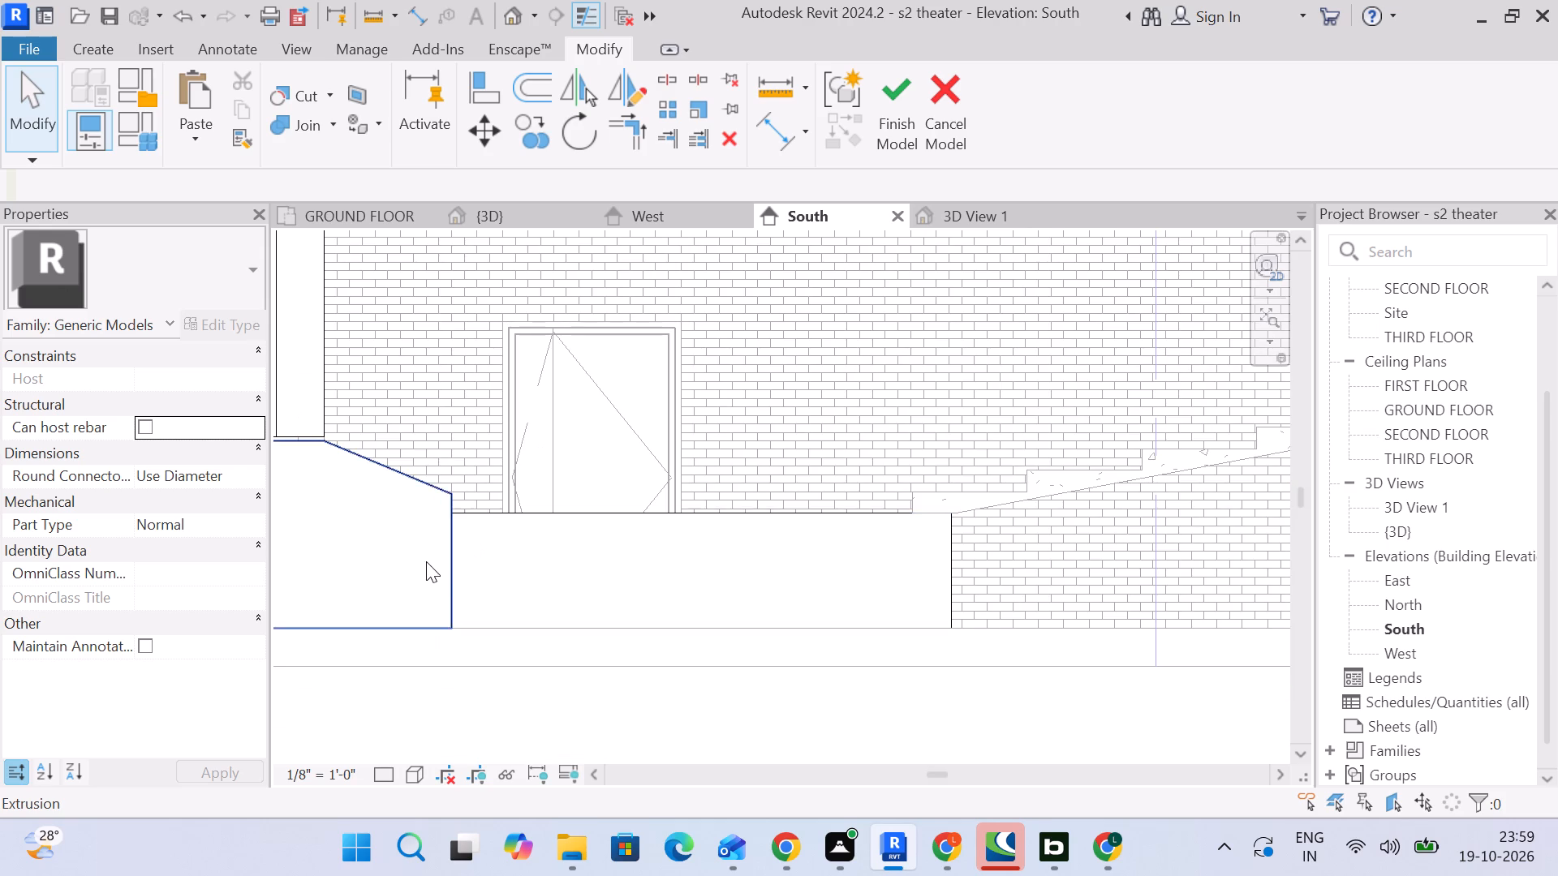
pyautogui.scroll(-2, 698, 363)
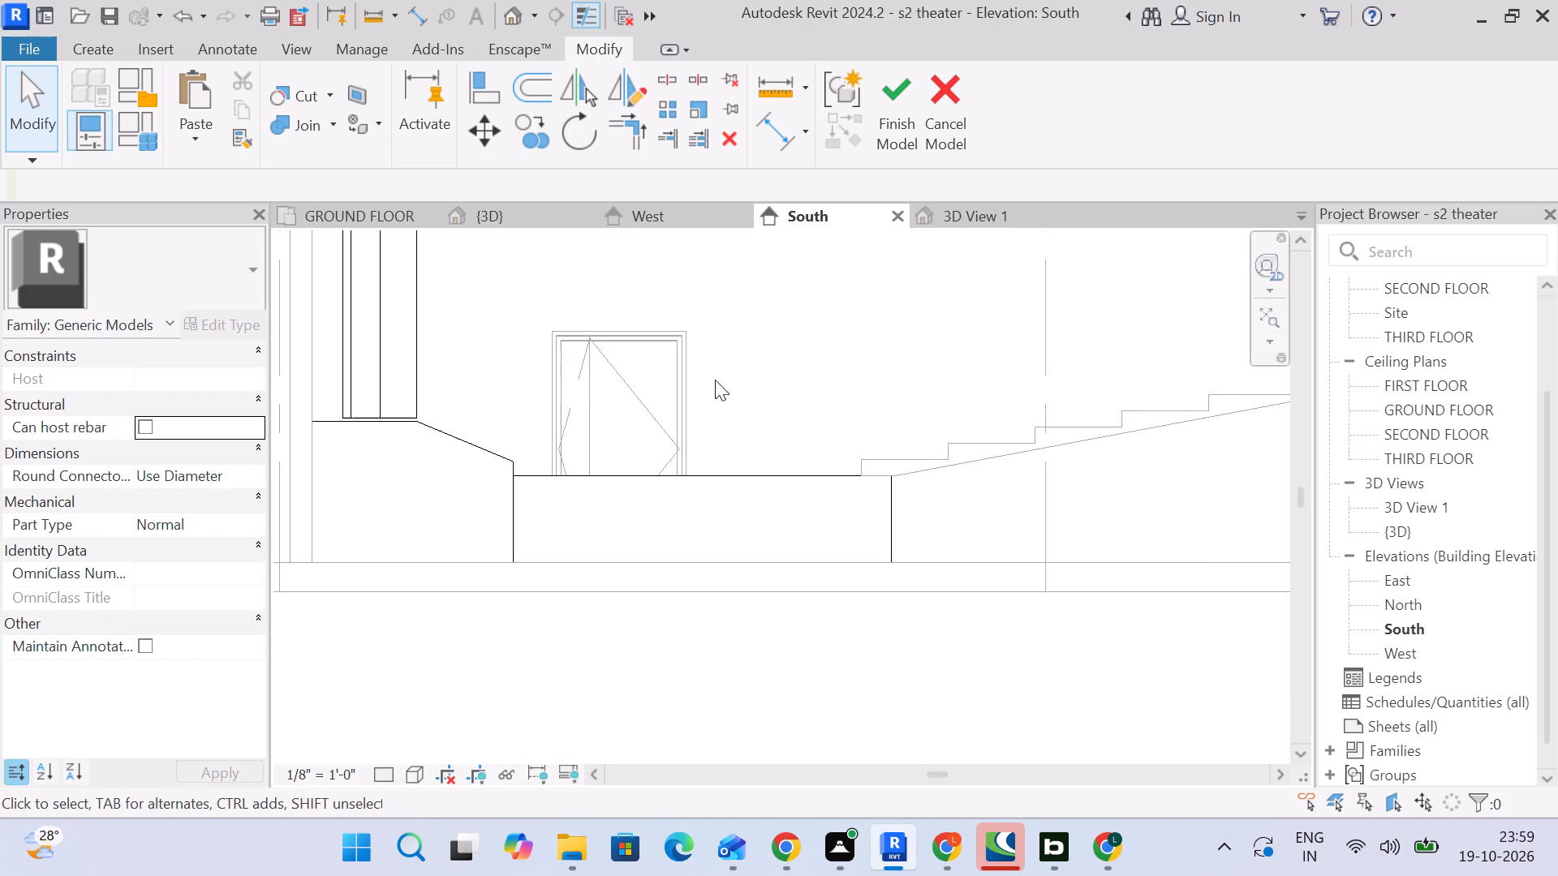
pyautogui.scroll(-1, 751, 424)
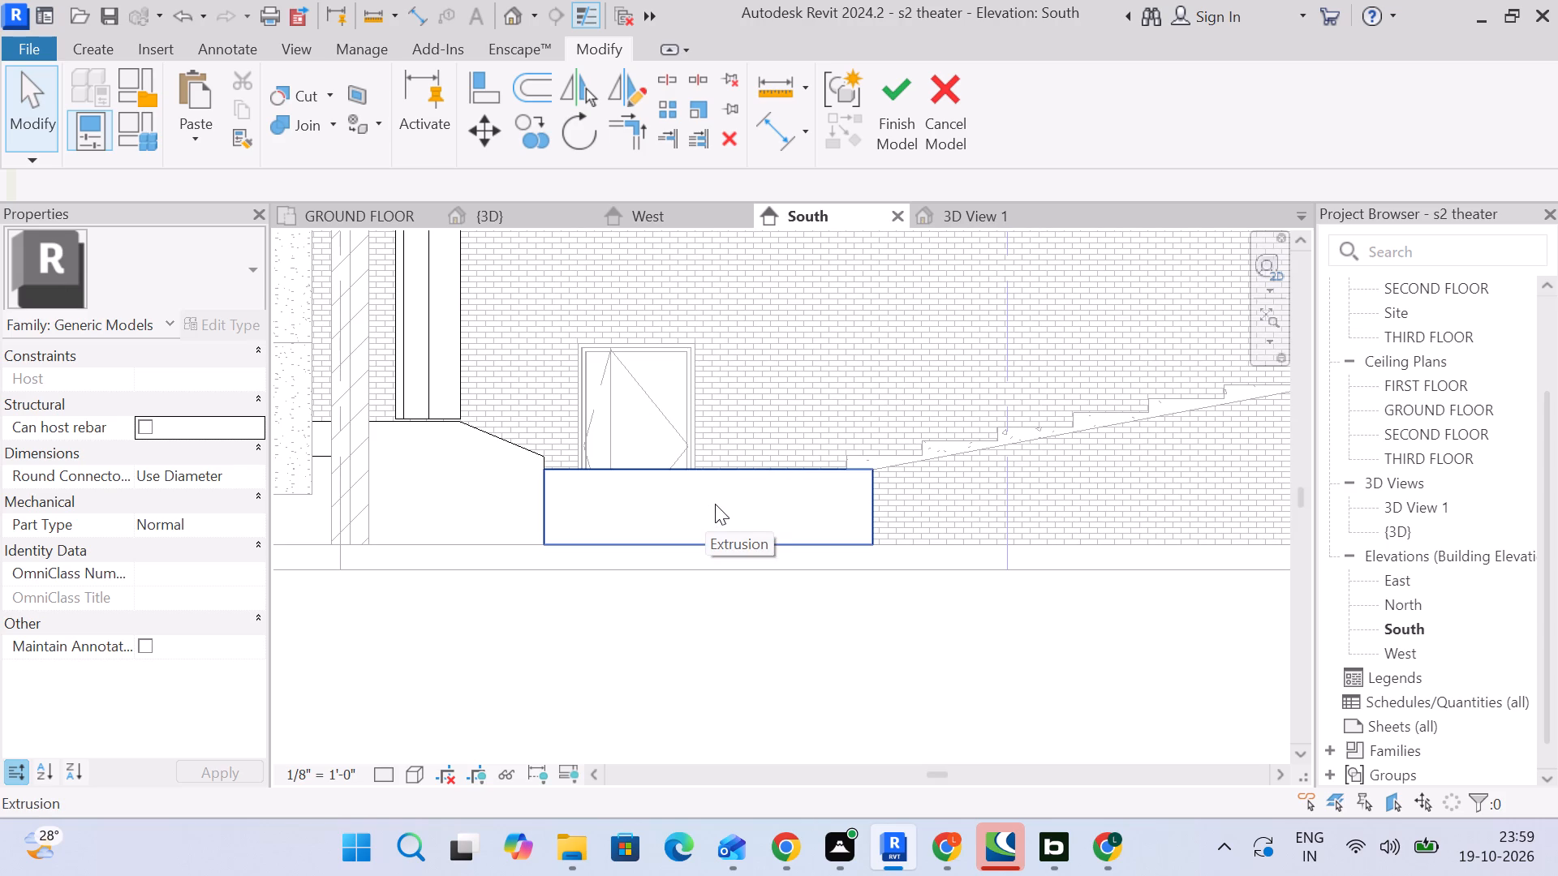
# Inspect the platform and its two corner notches beside the screen base and stepped seating in the 3D view.
pyautogui.click(478, 219)
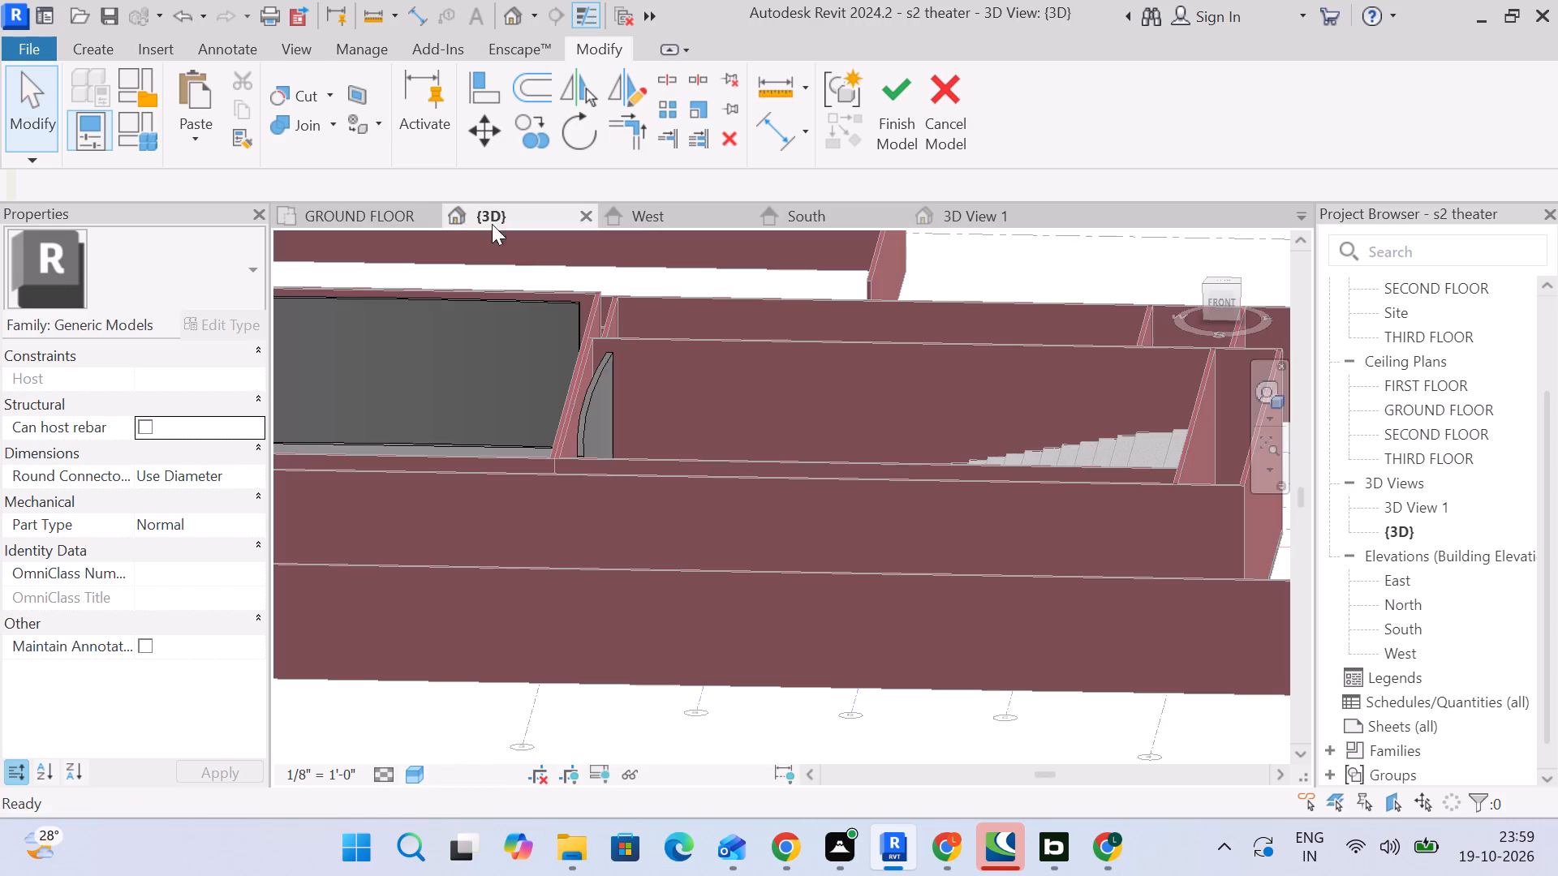
pyautogui.scroll(-3, 622, 501)
pyautogui.moveTo(775, 479); pyautogui.dragTo(714, 668, button='middle')
pyautogui.scroll(3, 657, 594)
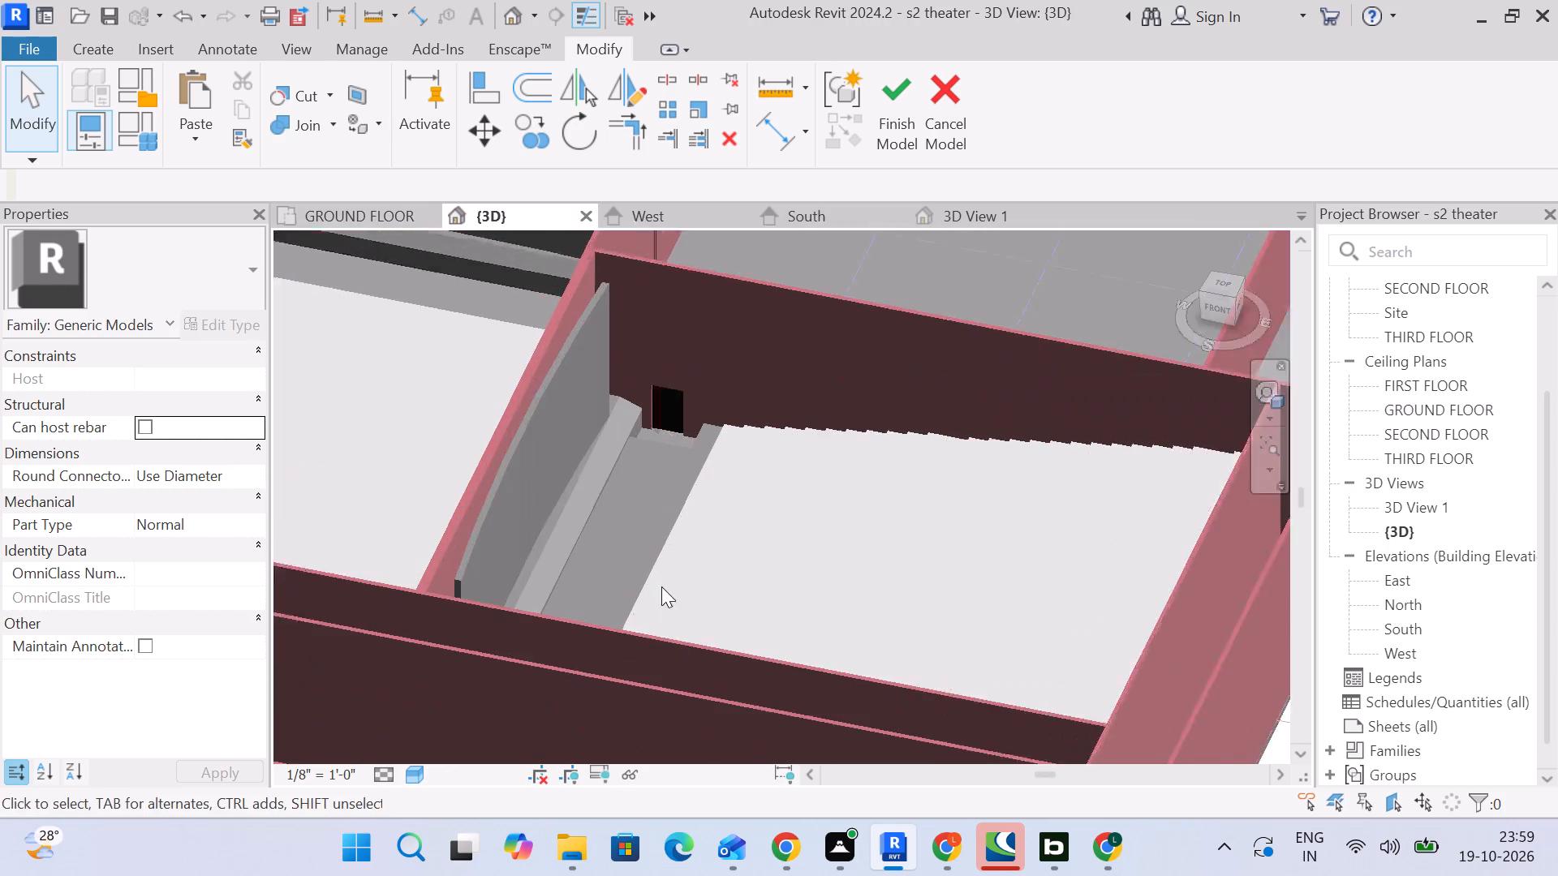
pyautogui.scroll(6, 661, 586)
pyautogui.scroll(-4, 901, 557)
pyautogui.keyDown('shift'); pyautogui.moveTo(901, 565); pyautogui.dragTo(679, 628, button='middle'); pyautogui.keyUp('shift')
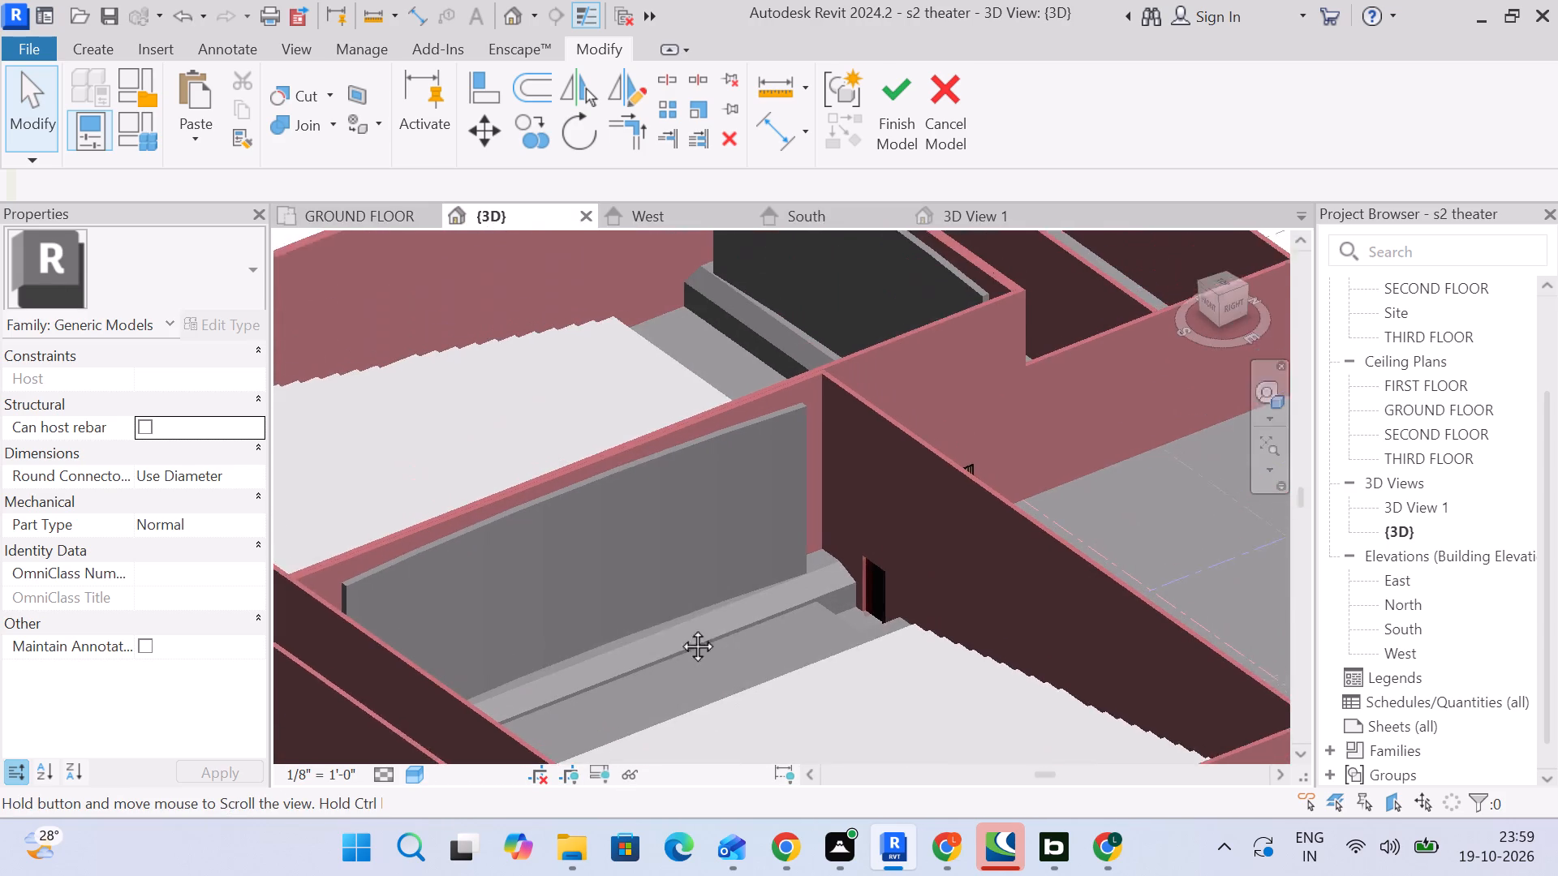
pyautogui.keyDown('shift'); pyautogui.moveTo(679, 628); pyautogui.dragTo(704, 405, button='middle'); pyautogui.keyUp('shift')
pyautogui.scroll(-4, 894, 508)
pyautogui.moveTo(938, 514); pyautogui.dragTo(742, 559, button='middle')
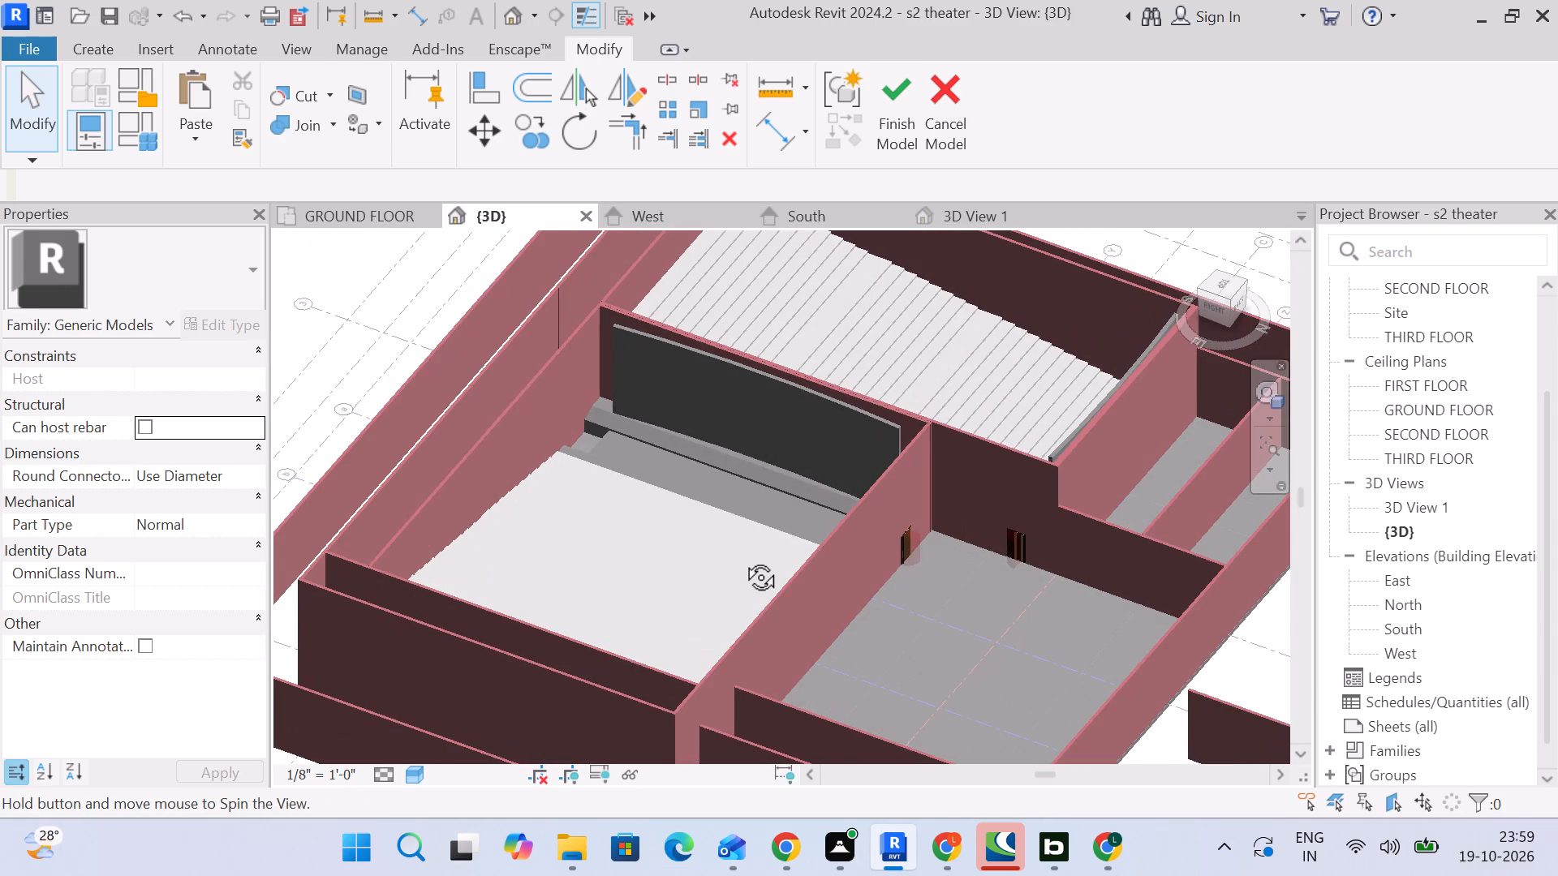
pyautogui.moveTo(742, 559); pyautogui.dragTo(836, 595, button='middle')
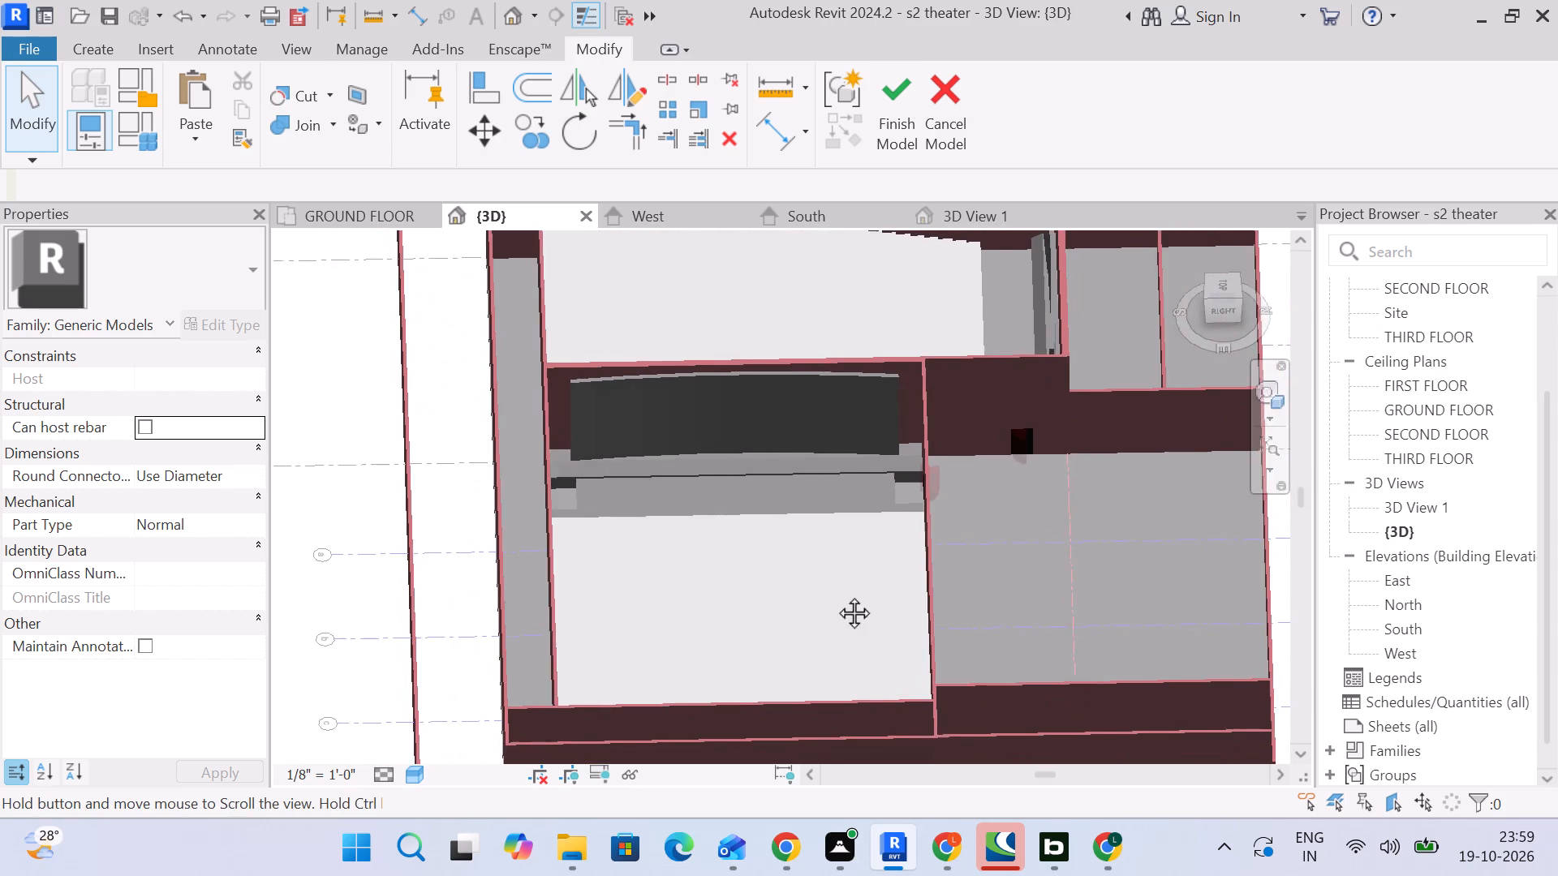
pyautogui.moveTo(836, 595); pyautogui.dragTo(782, 517, button='middle')
pyautogui.scroll(1, 760, 505)
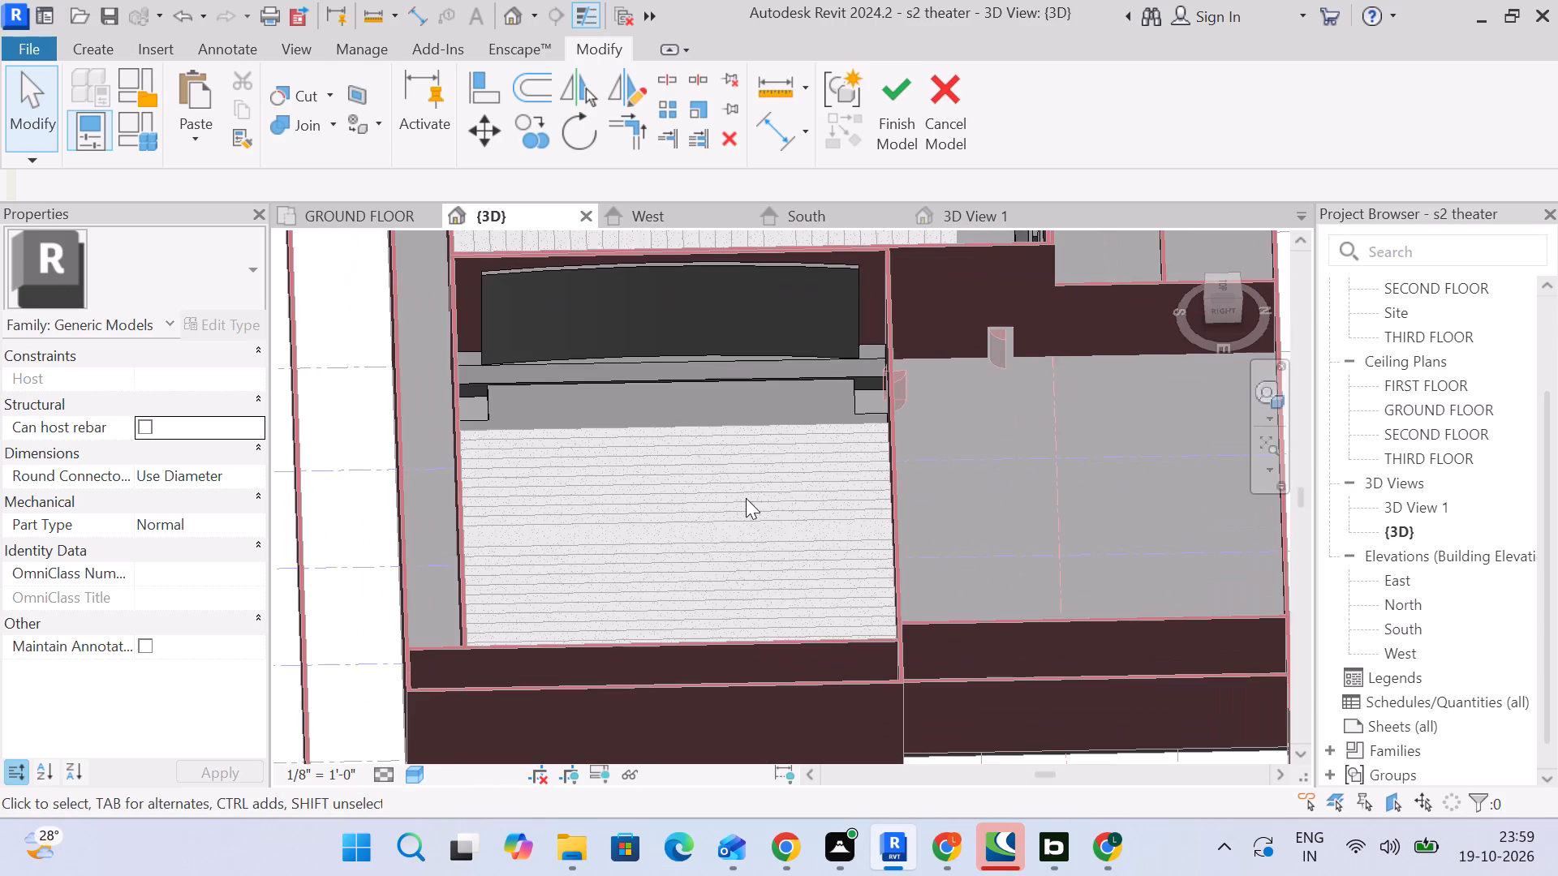
pyautogui.scroll(5, 760, 391)
pyautogui.scroll(5, 919, 447)
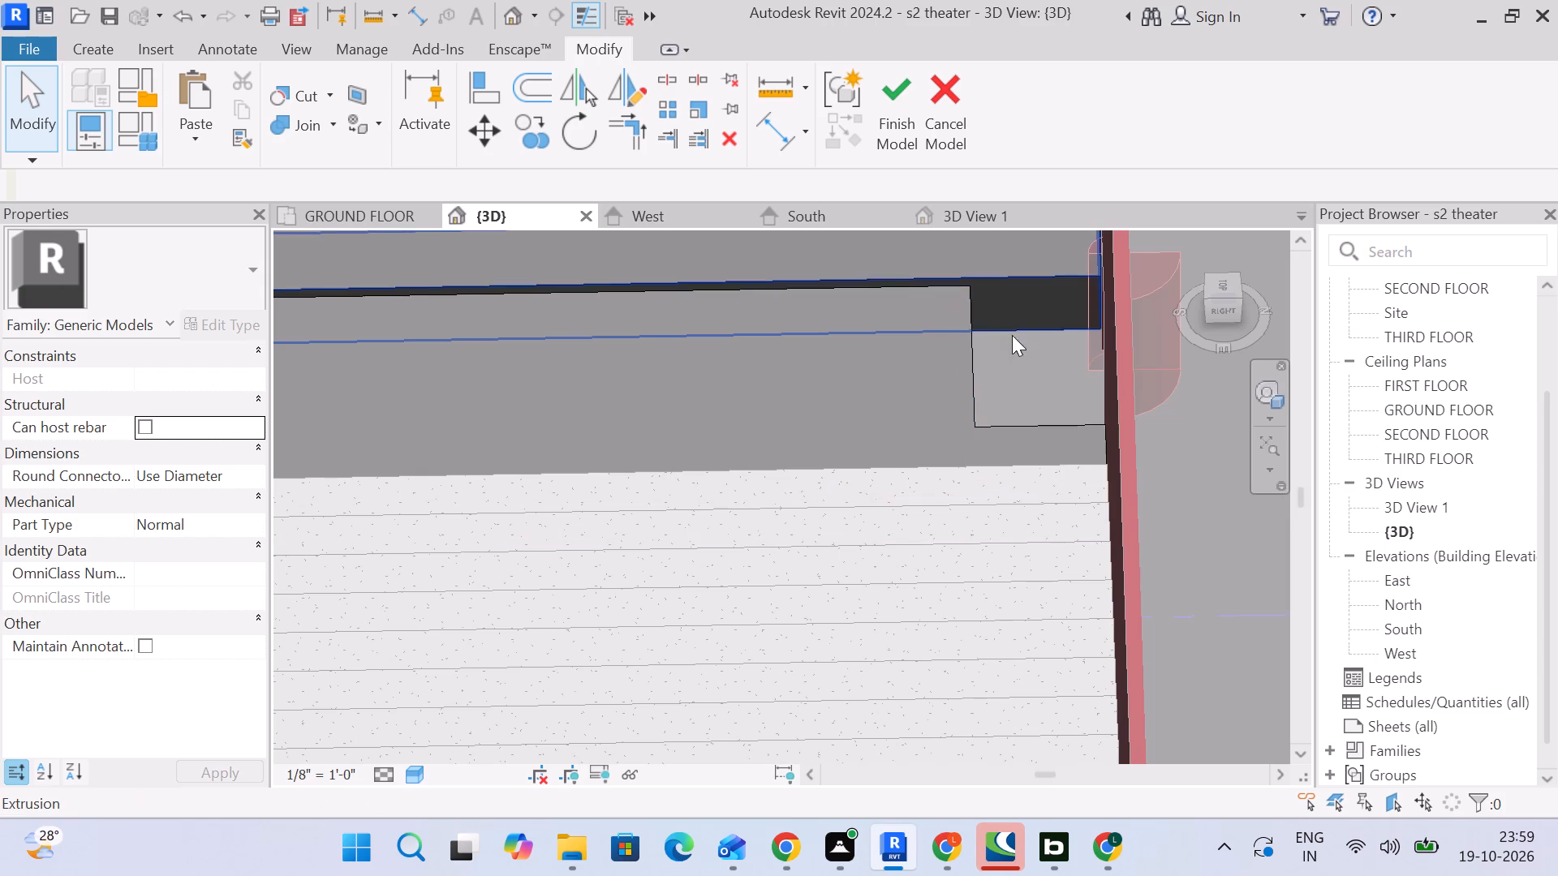
pyautogui.moveTo(1019, 363); pyautogui.dragTo(880, 413, button='middle')
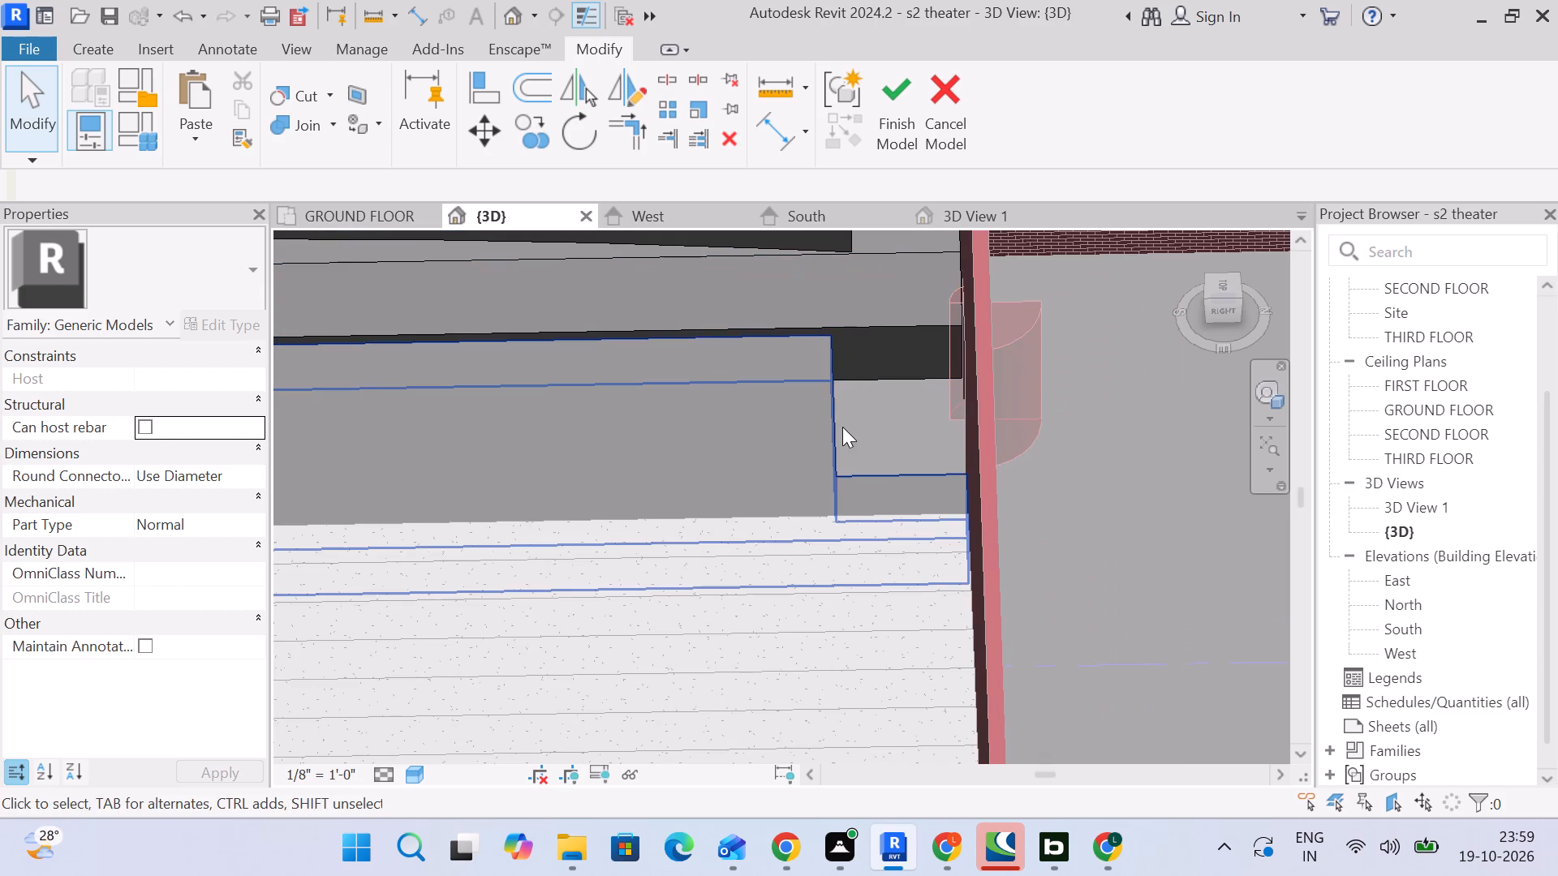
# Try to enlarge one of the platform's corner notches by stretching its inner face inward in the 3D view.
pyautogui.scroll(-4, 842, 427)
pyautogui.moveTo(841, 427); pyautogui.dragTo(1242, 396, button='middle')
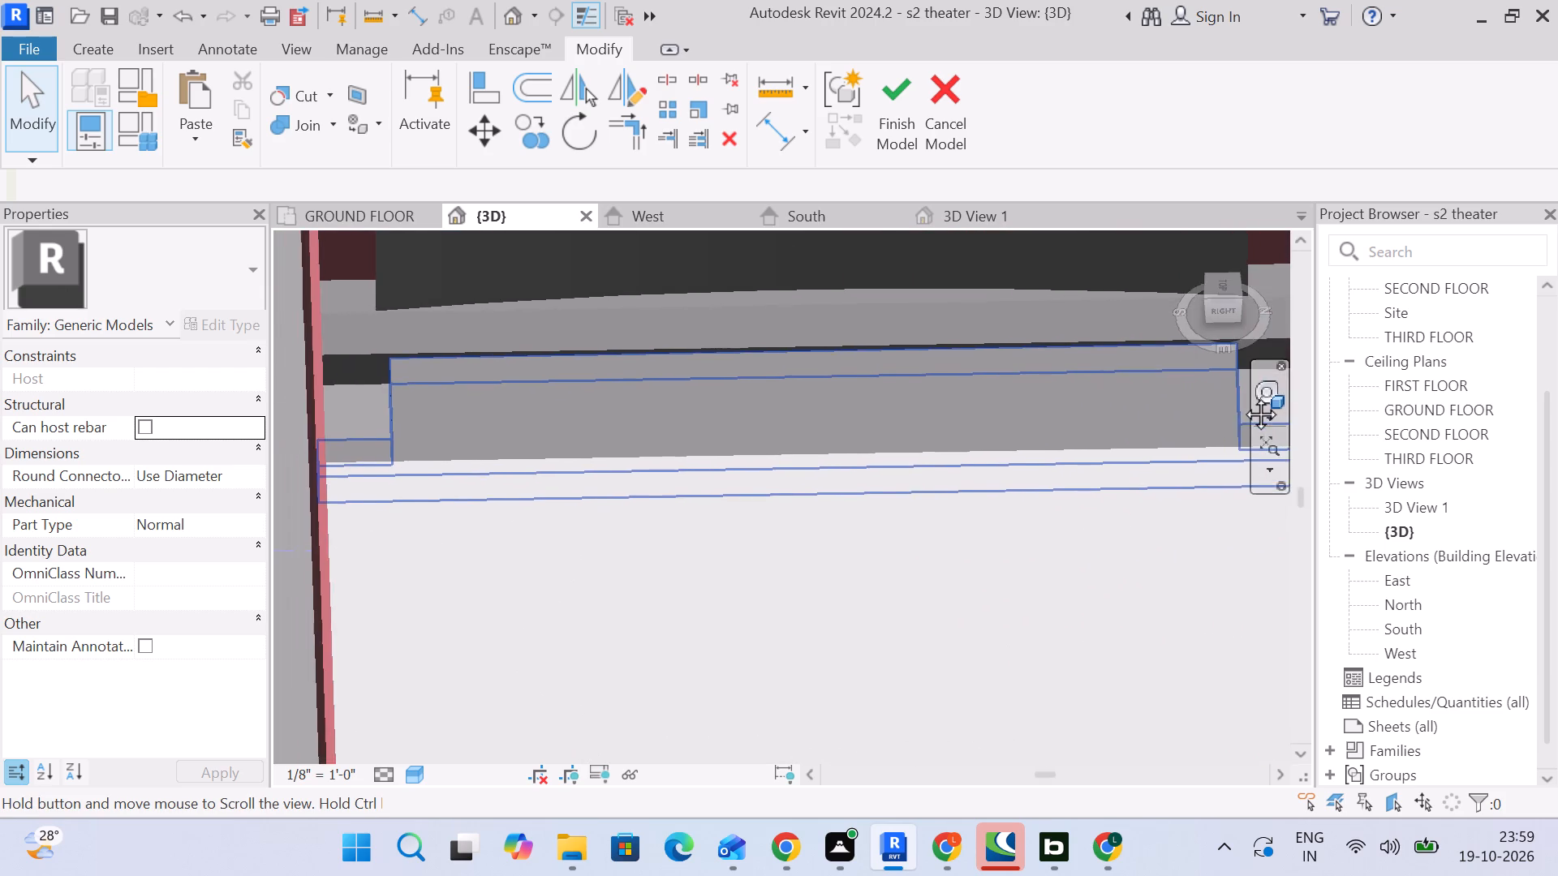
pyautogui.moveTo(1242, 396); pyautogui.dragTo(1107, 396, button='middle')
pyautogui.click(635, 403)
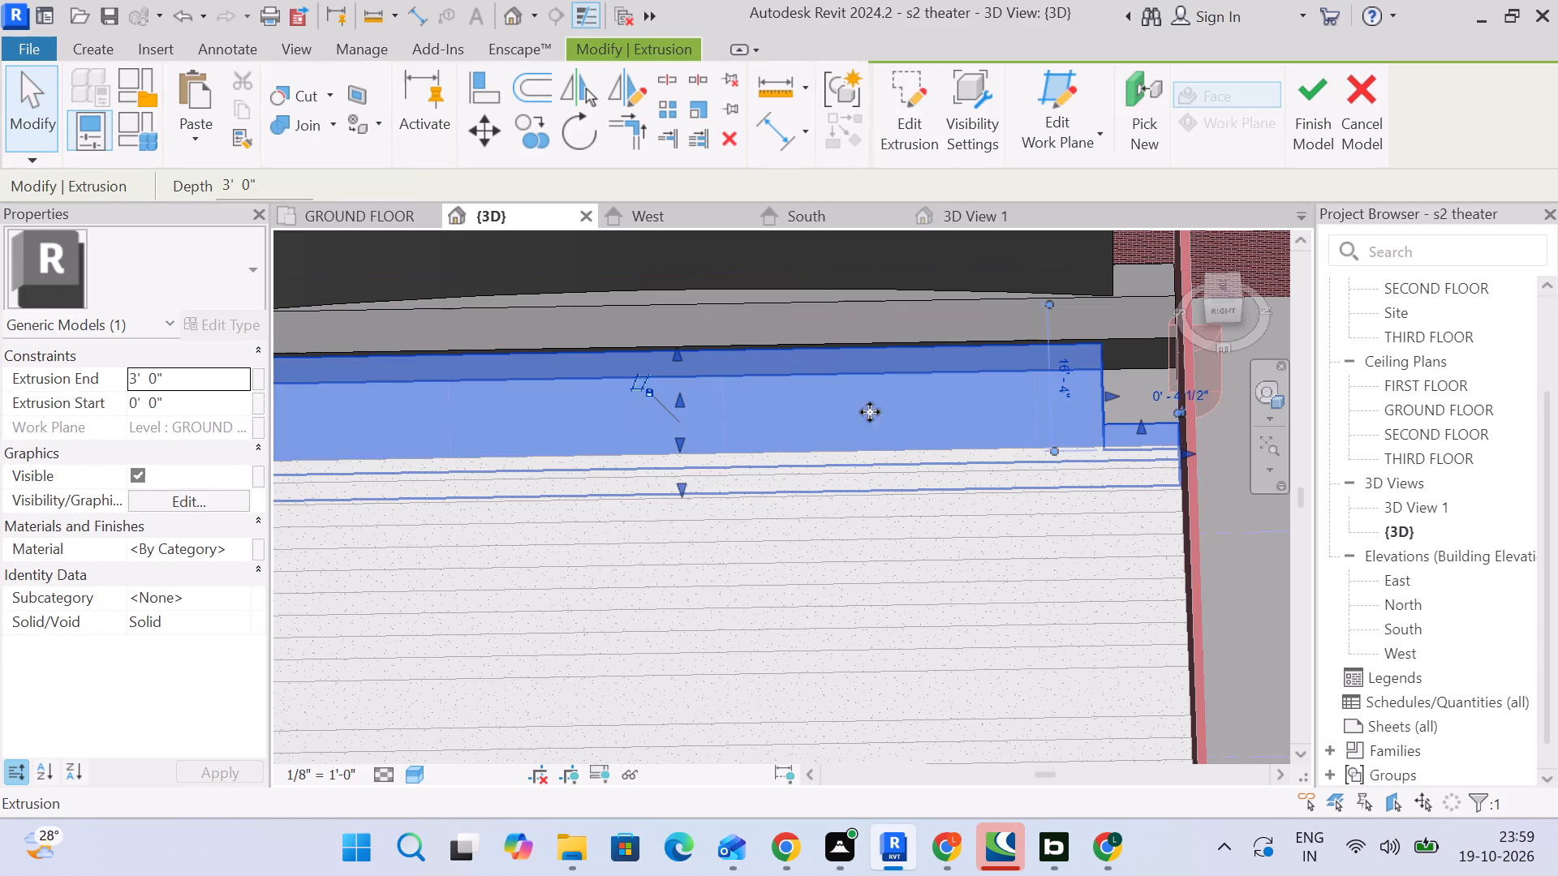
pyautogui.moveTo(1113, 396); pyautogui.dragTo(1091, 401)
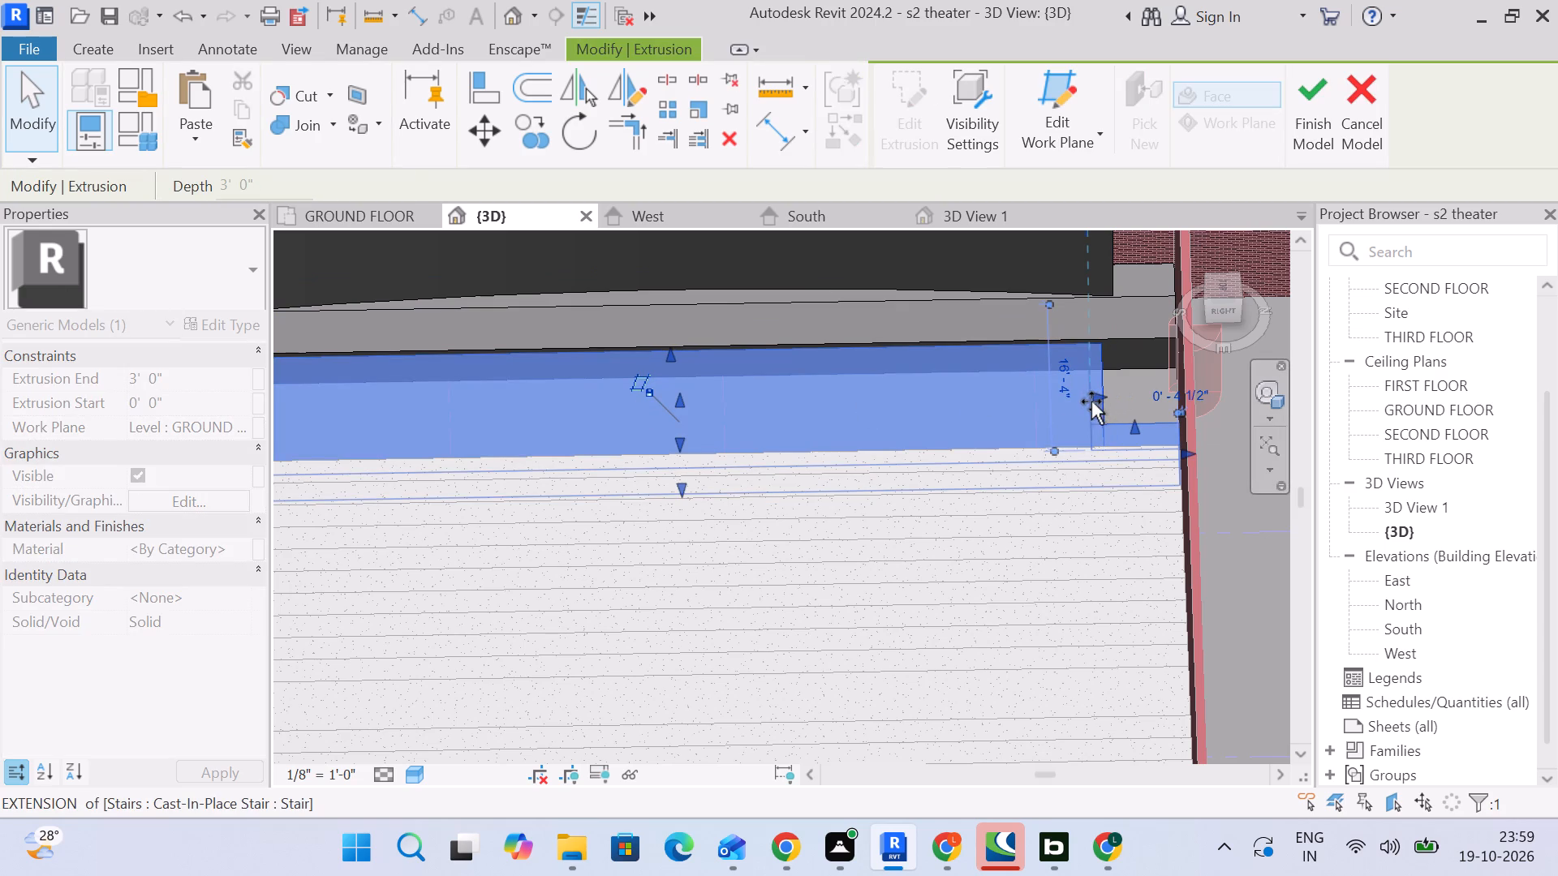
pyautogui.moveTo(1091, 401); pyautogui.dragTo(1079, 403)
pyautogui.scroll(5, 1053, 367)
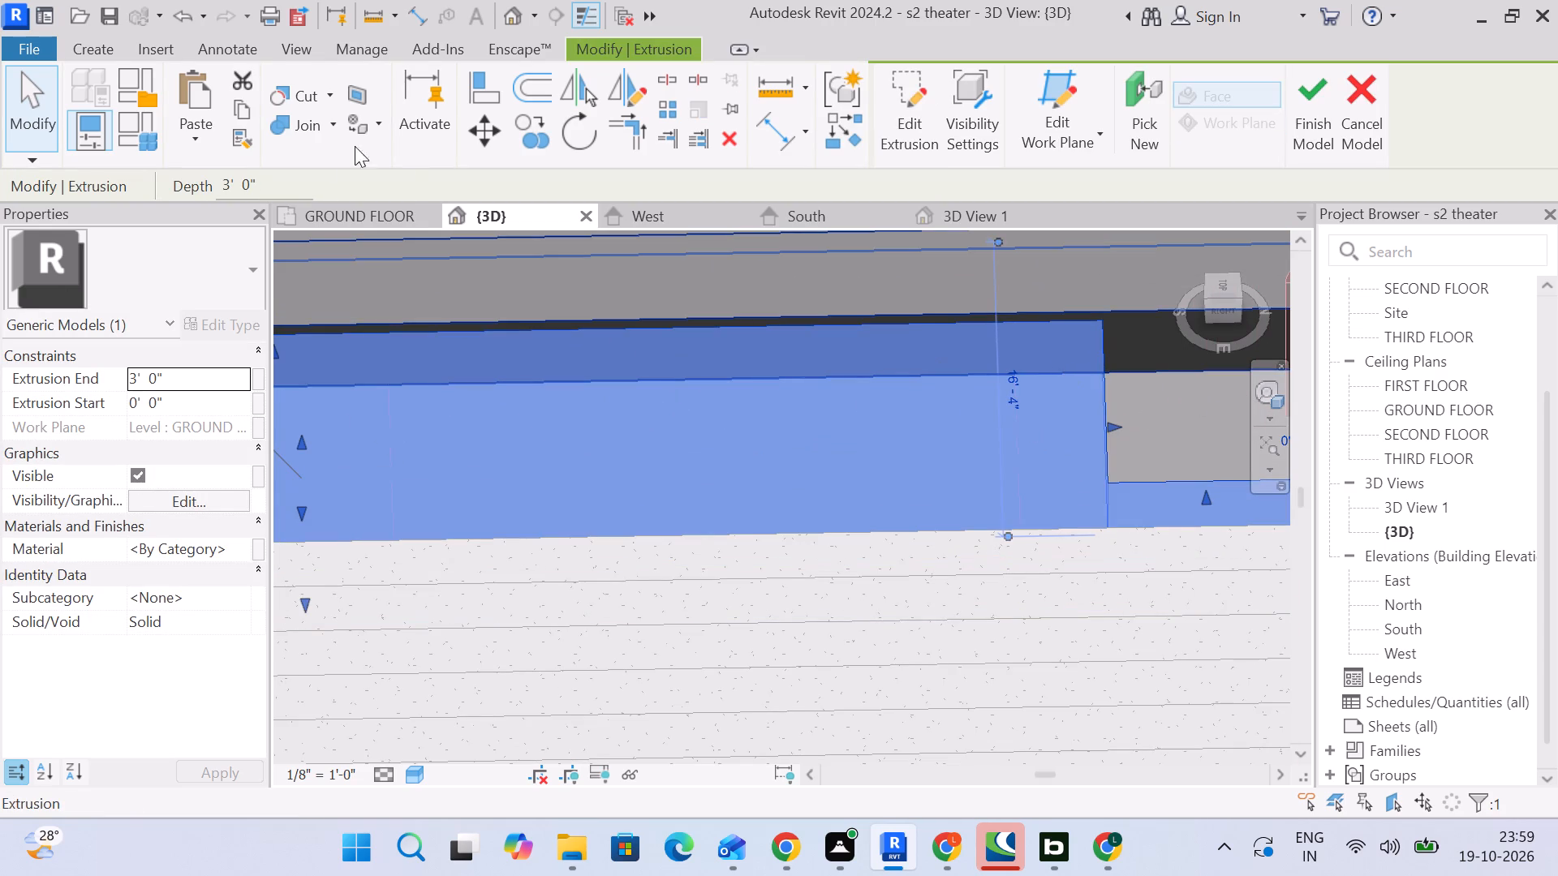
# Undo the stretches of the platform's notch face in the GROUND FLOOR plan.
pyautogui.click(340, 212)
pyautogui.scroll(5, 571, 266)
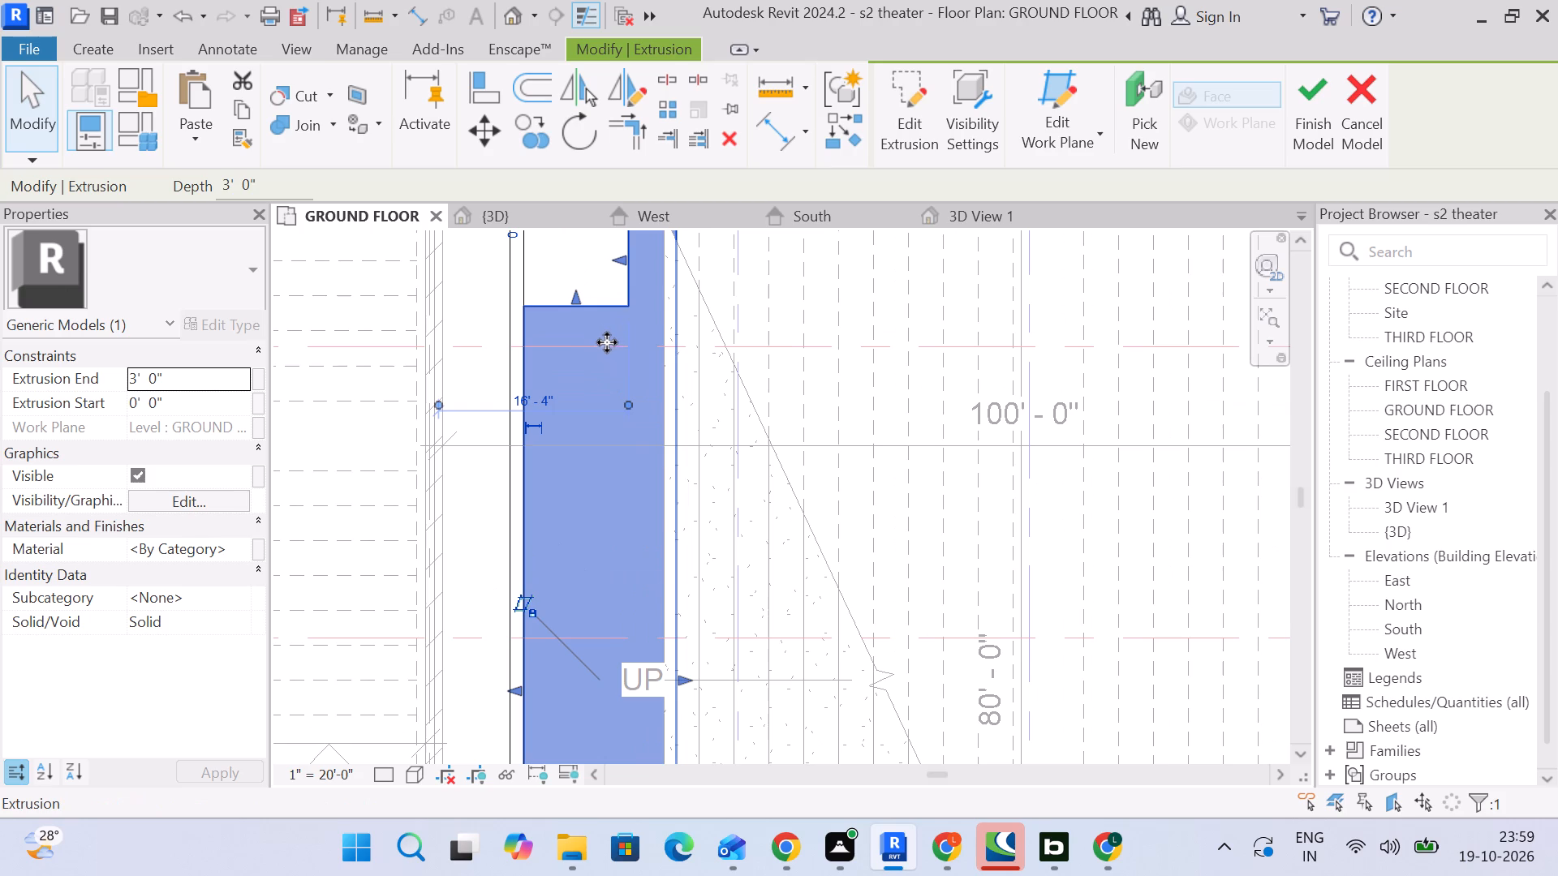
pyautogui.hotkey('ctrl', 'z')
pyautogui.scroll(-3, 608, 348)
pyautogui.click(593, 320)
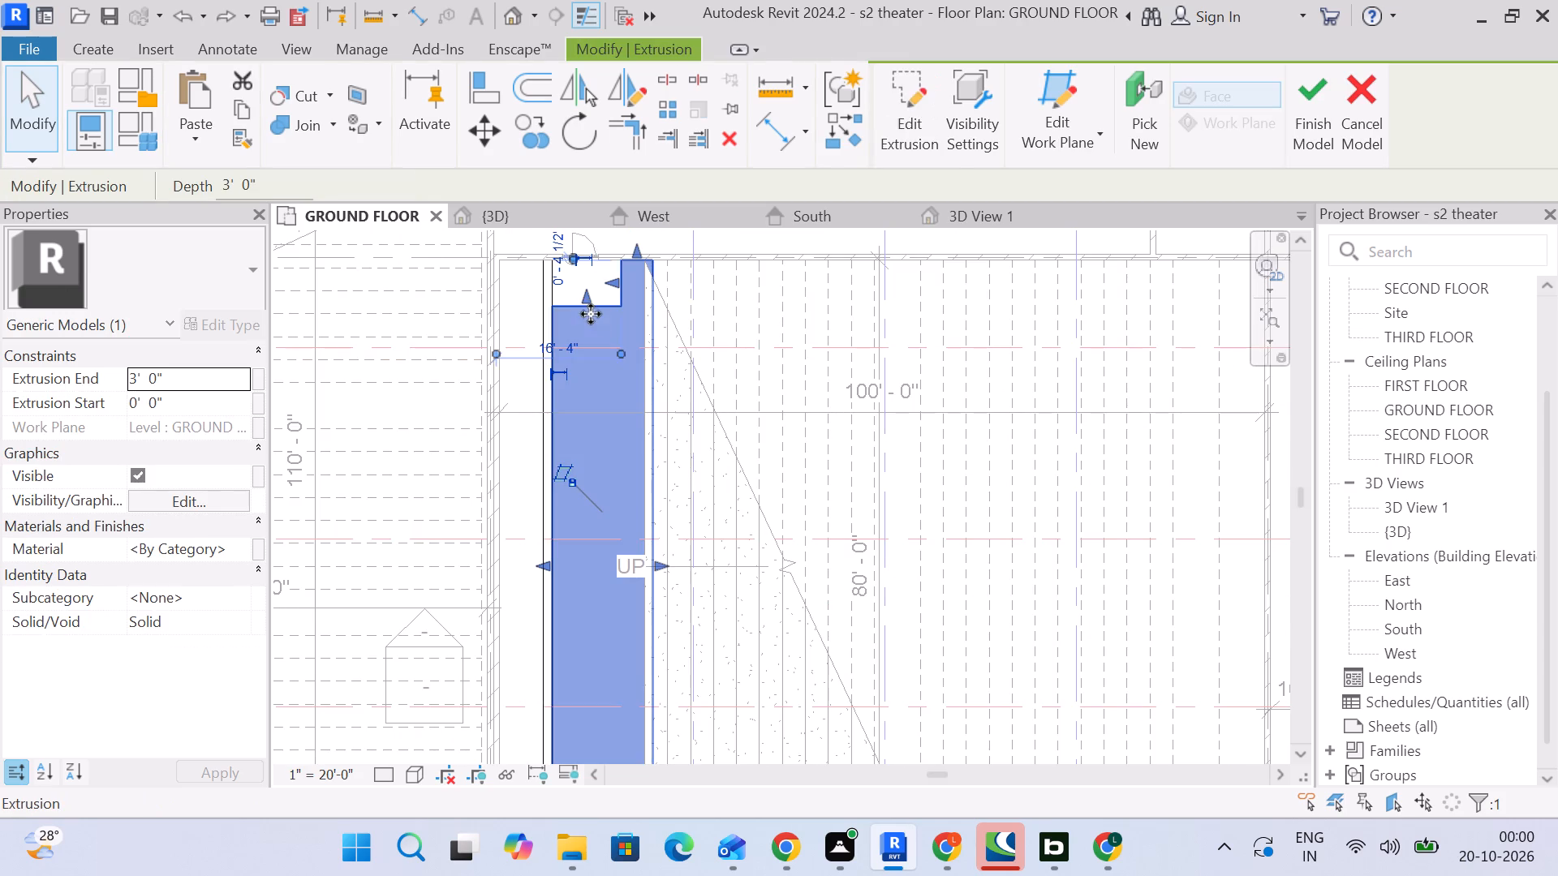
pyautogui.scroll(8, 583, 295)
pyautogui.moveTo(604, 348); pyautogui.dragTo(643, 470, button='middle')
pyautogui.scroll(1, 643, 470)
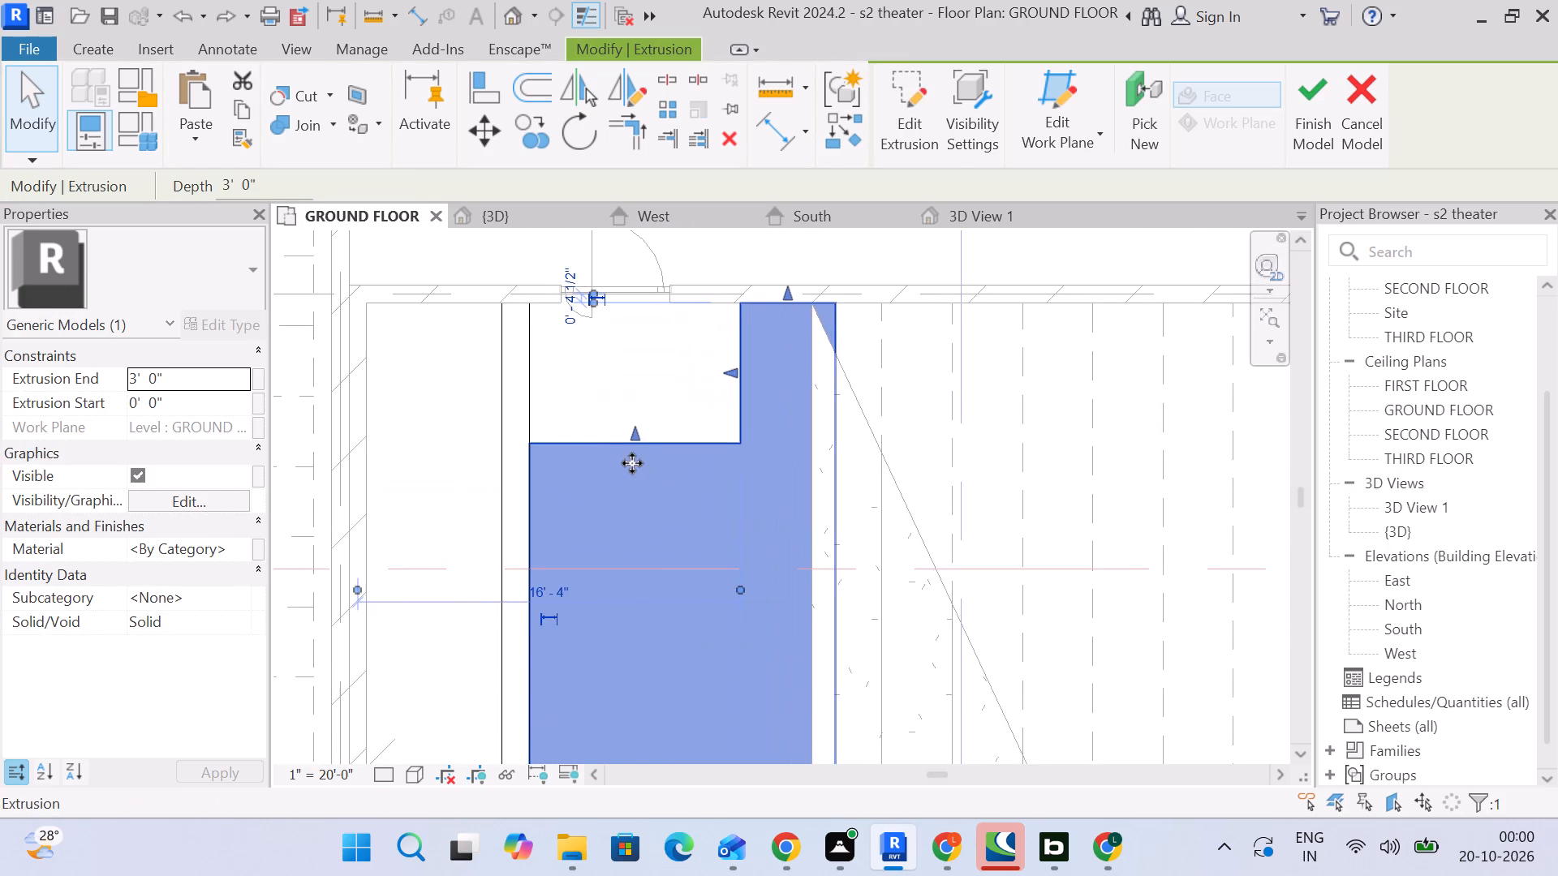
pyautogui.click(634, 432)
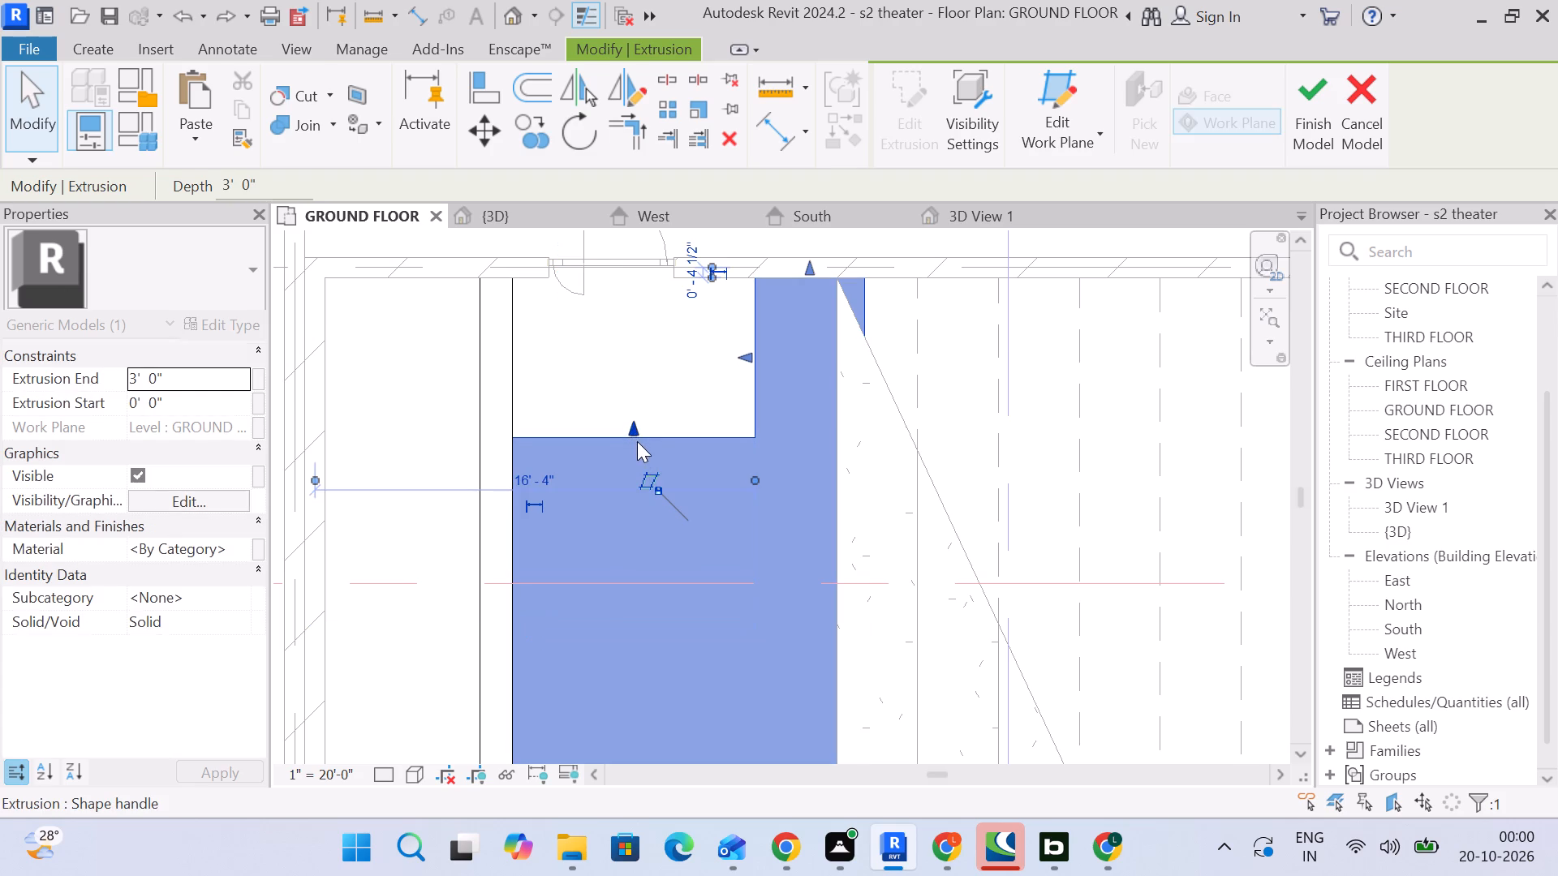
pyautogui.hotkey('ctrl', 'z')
# Edit the platform extrusion's sketch and set the door-side notch edge to 8' from the wall.
pyautogui.click(644, 476)
pyautogui.click(650, 472)
pyautogui.tripleClick(703, 459)
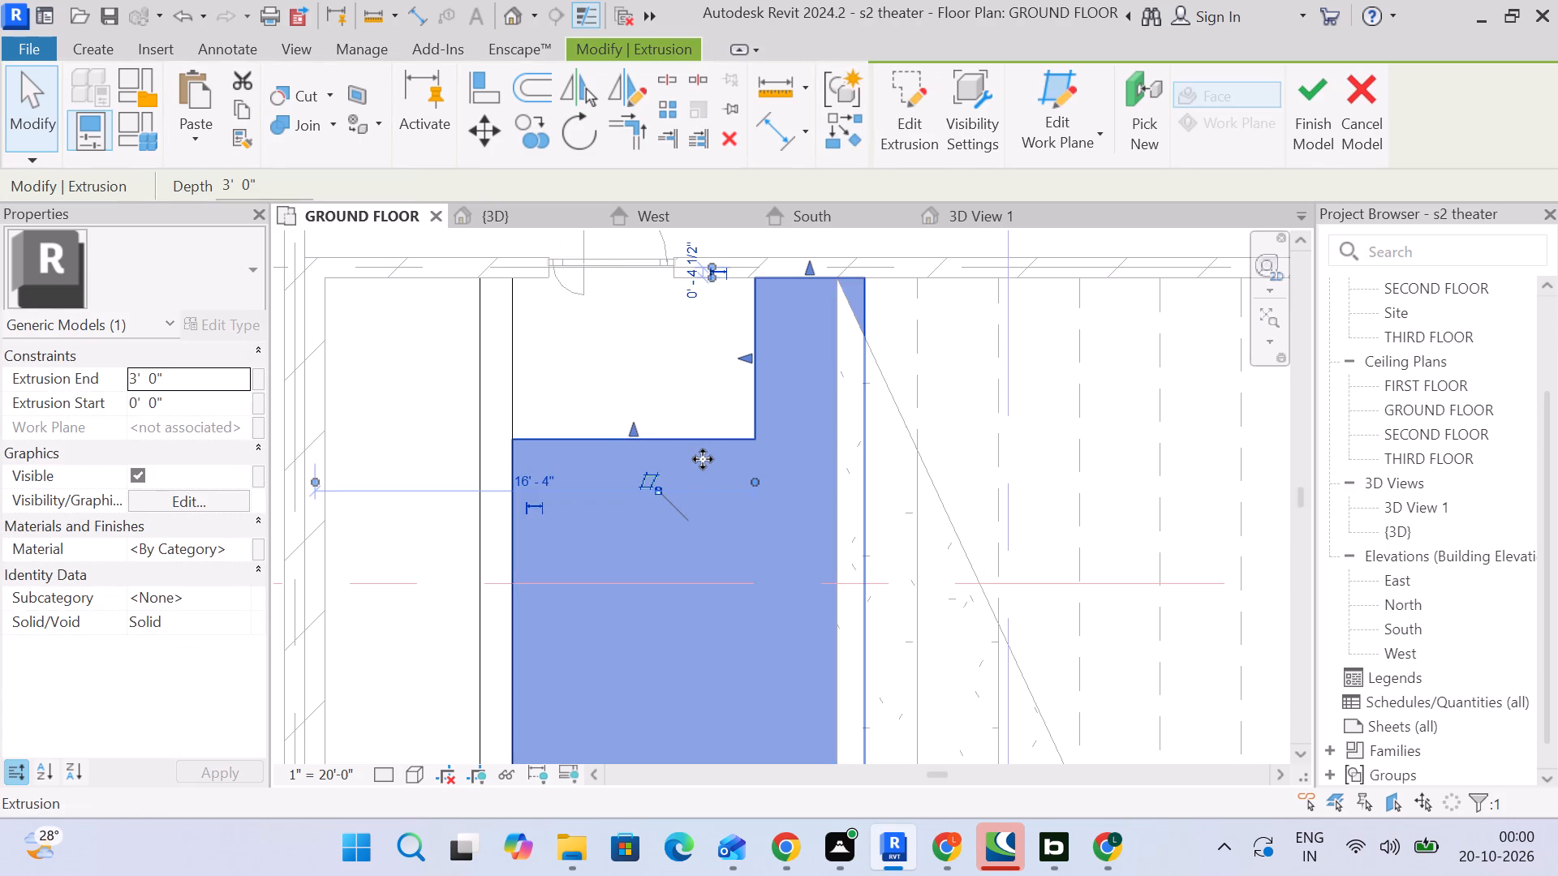
pyautogui.doubleClick(704, 457)
pyautogui.click(677, 446)
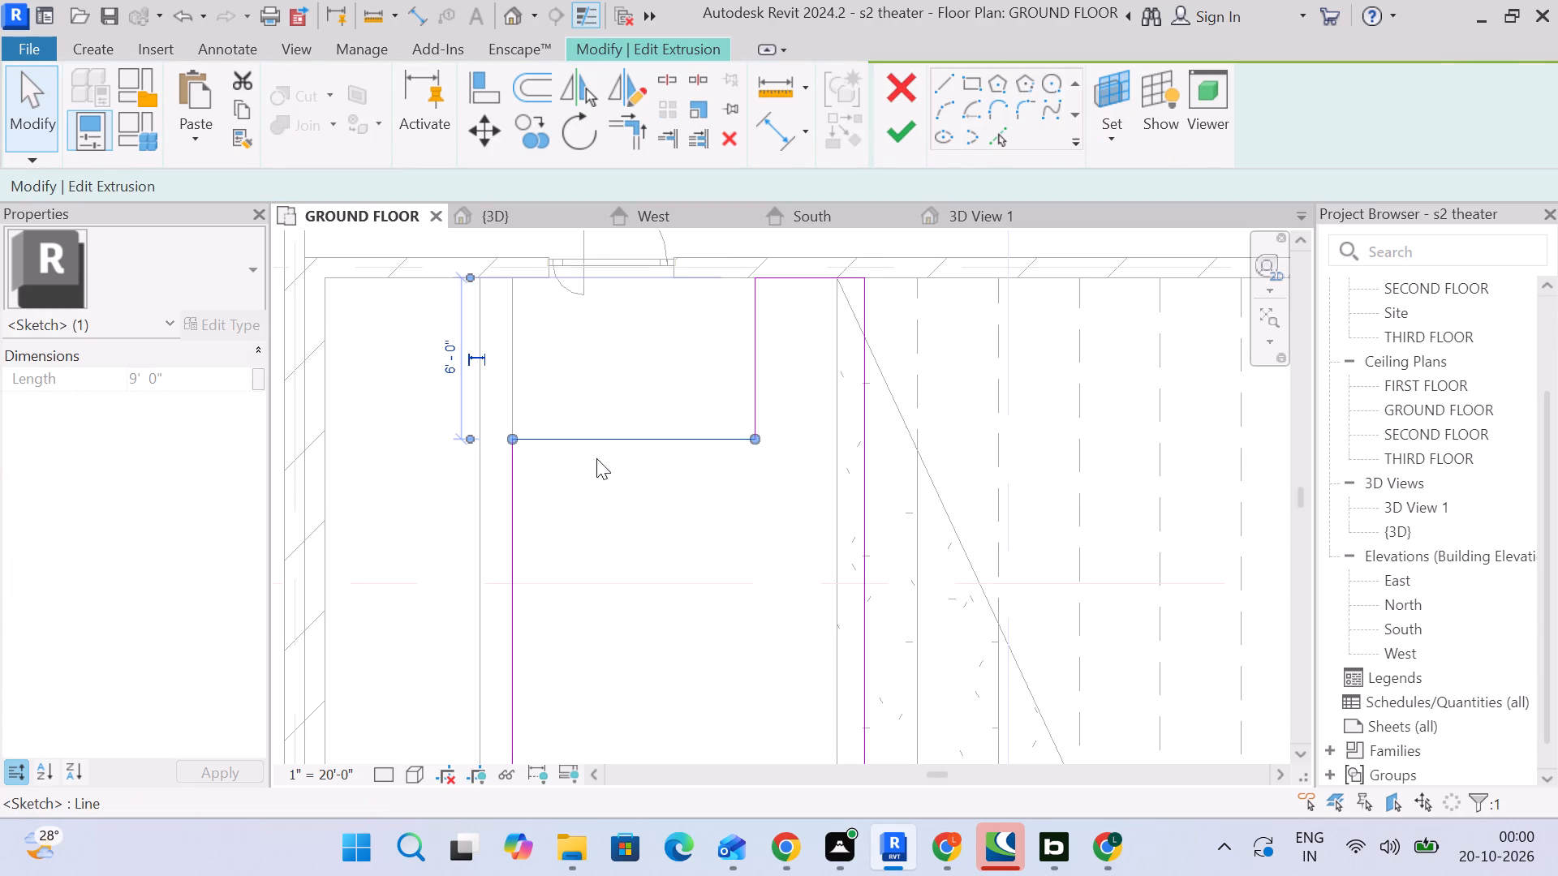
pyautogui.click(443, 364)
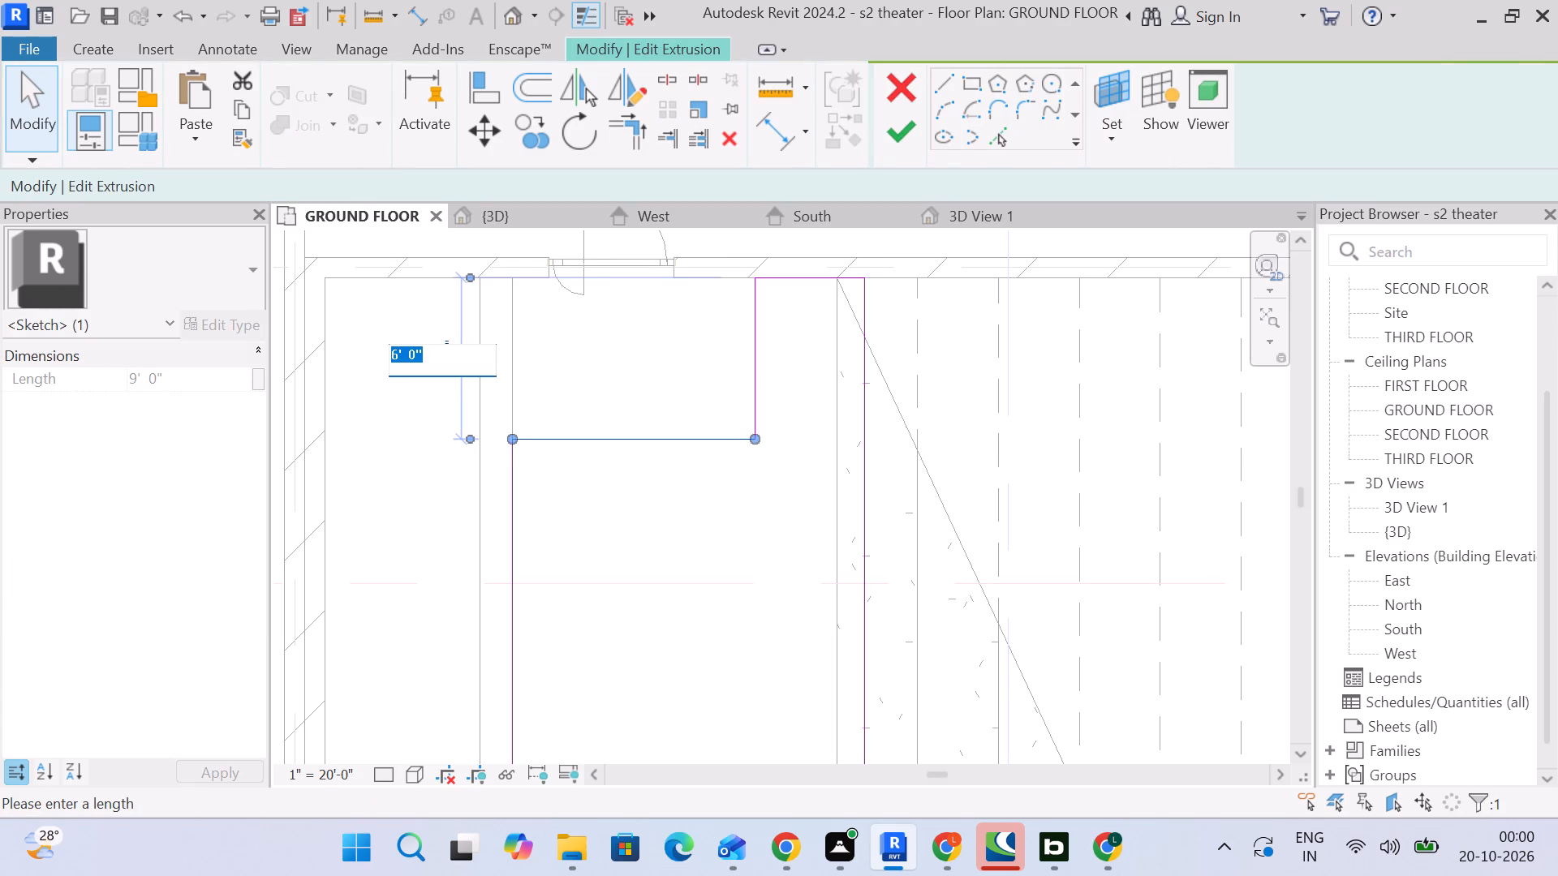
pyautogui.press('6')
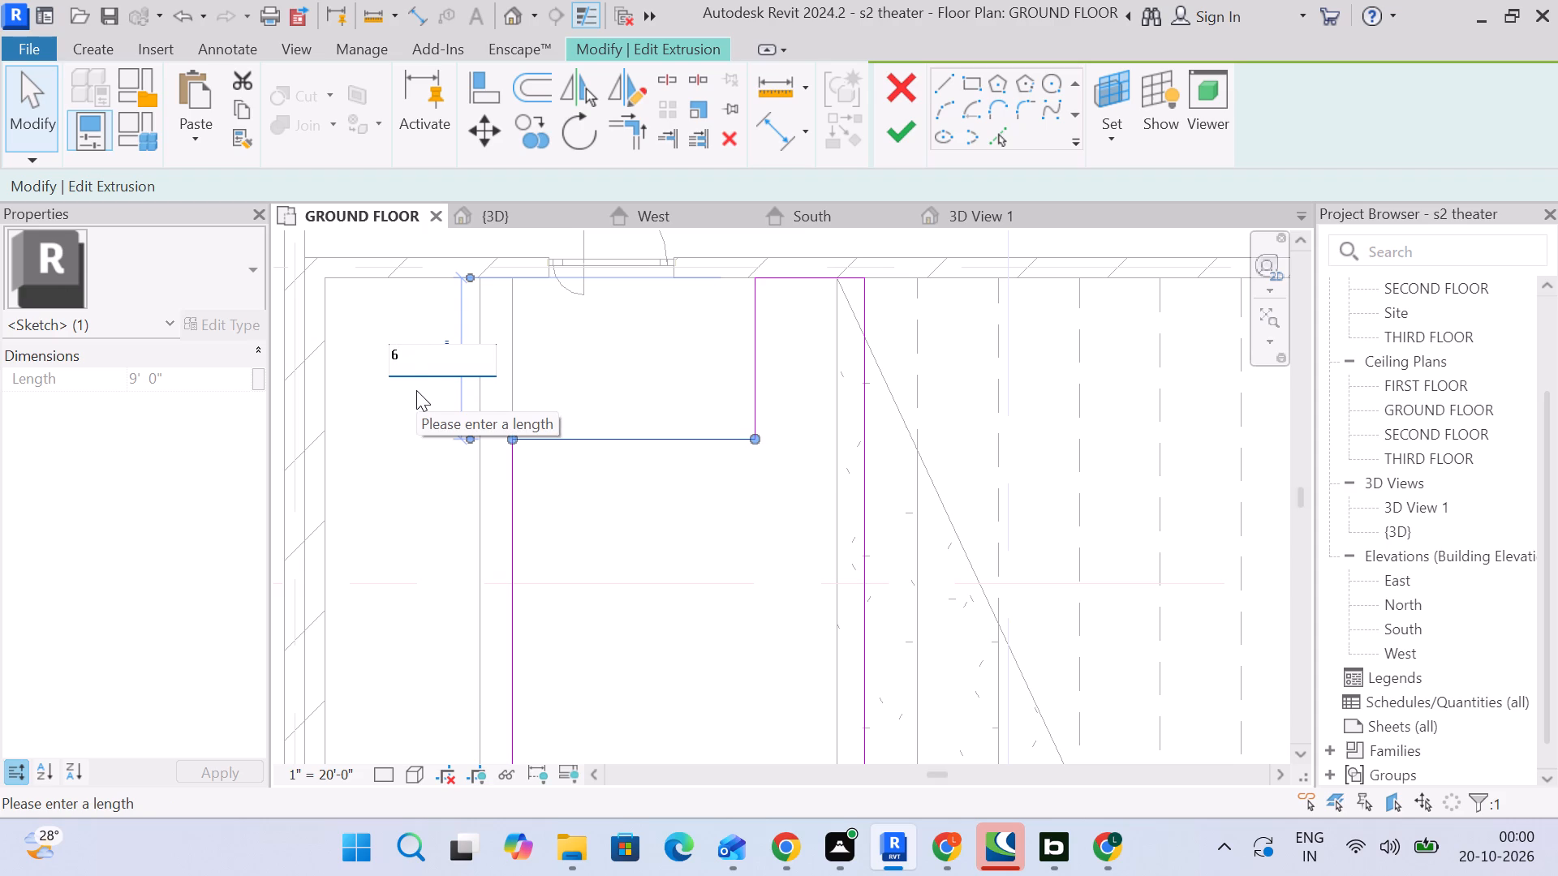
pyautogui.press('BackSpace')
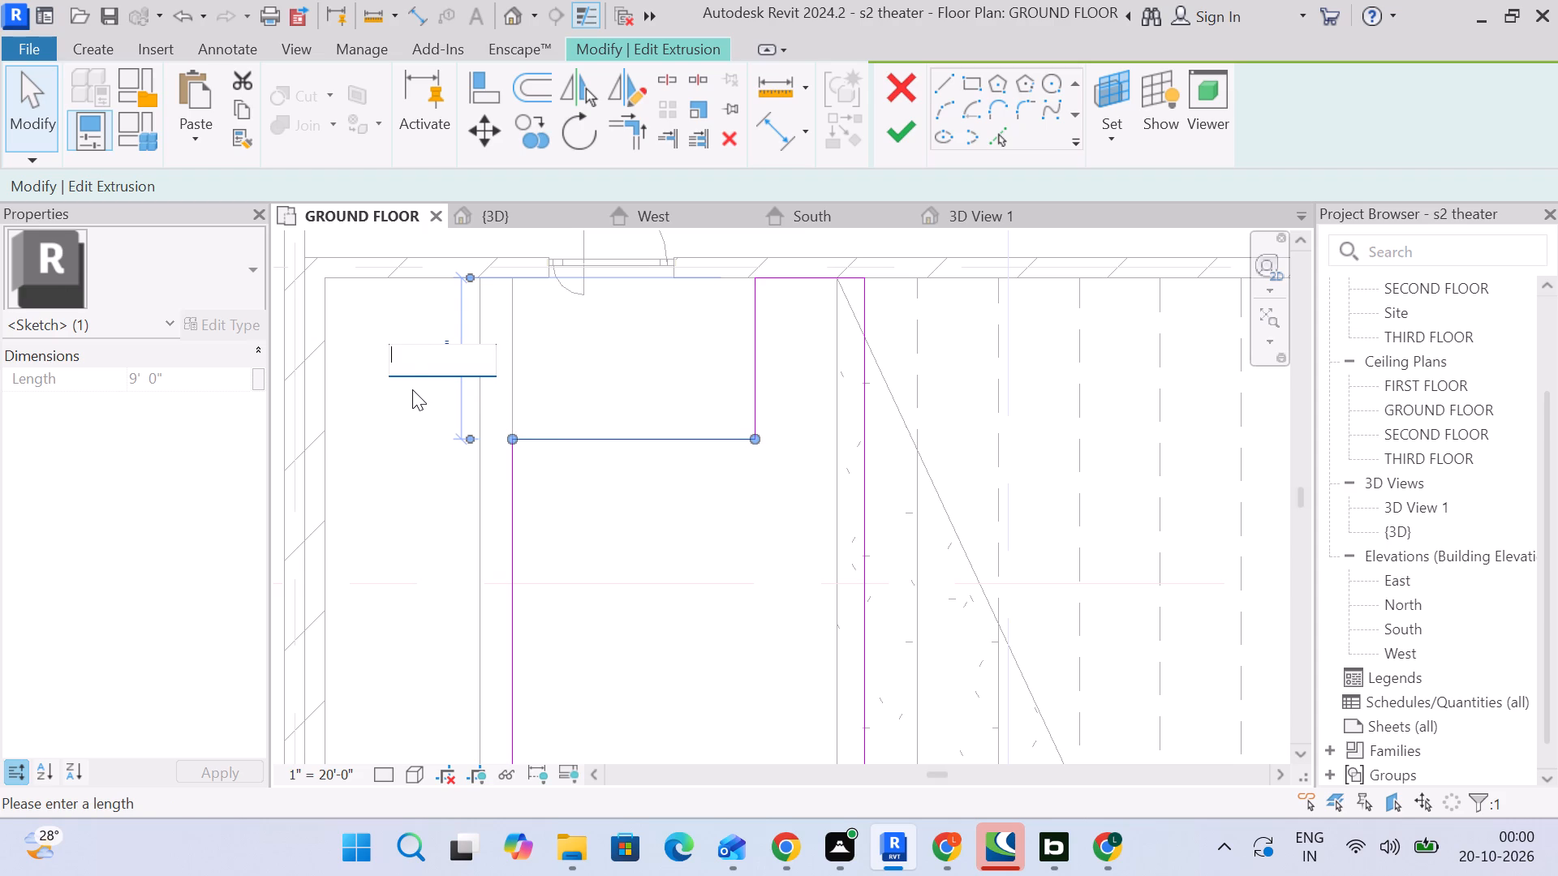
pyautogui.write("8'")
pyautogui.press('Return')
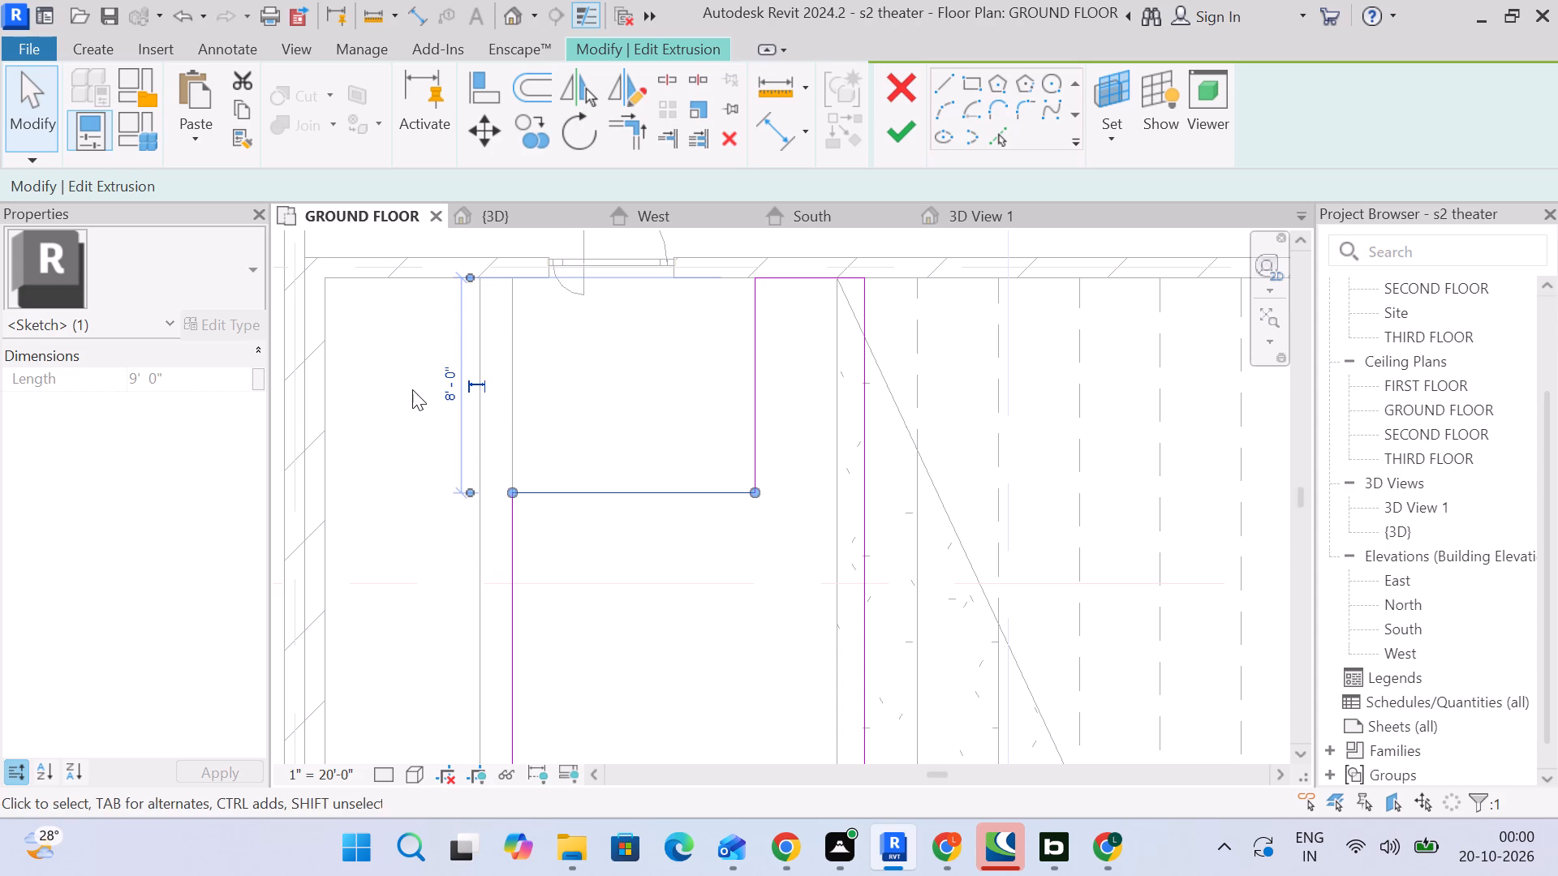
# Set the edge of the notch at the platform's opposite end to 8' from its wall.
pyautogui.click(641, 552)
pyautogui.scroll(-8, 642, 552)
pyautogui.moveTo(675, 588); pyautogui.dragTo(713, 246, button='middle')
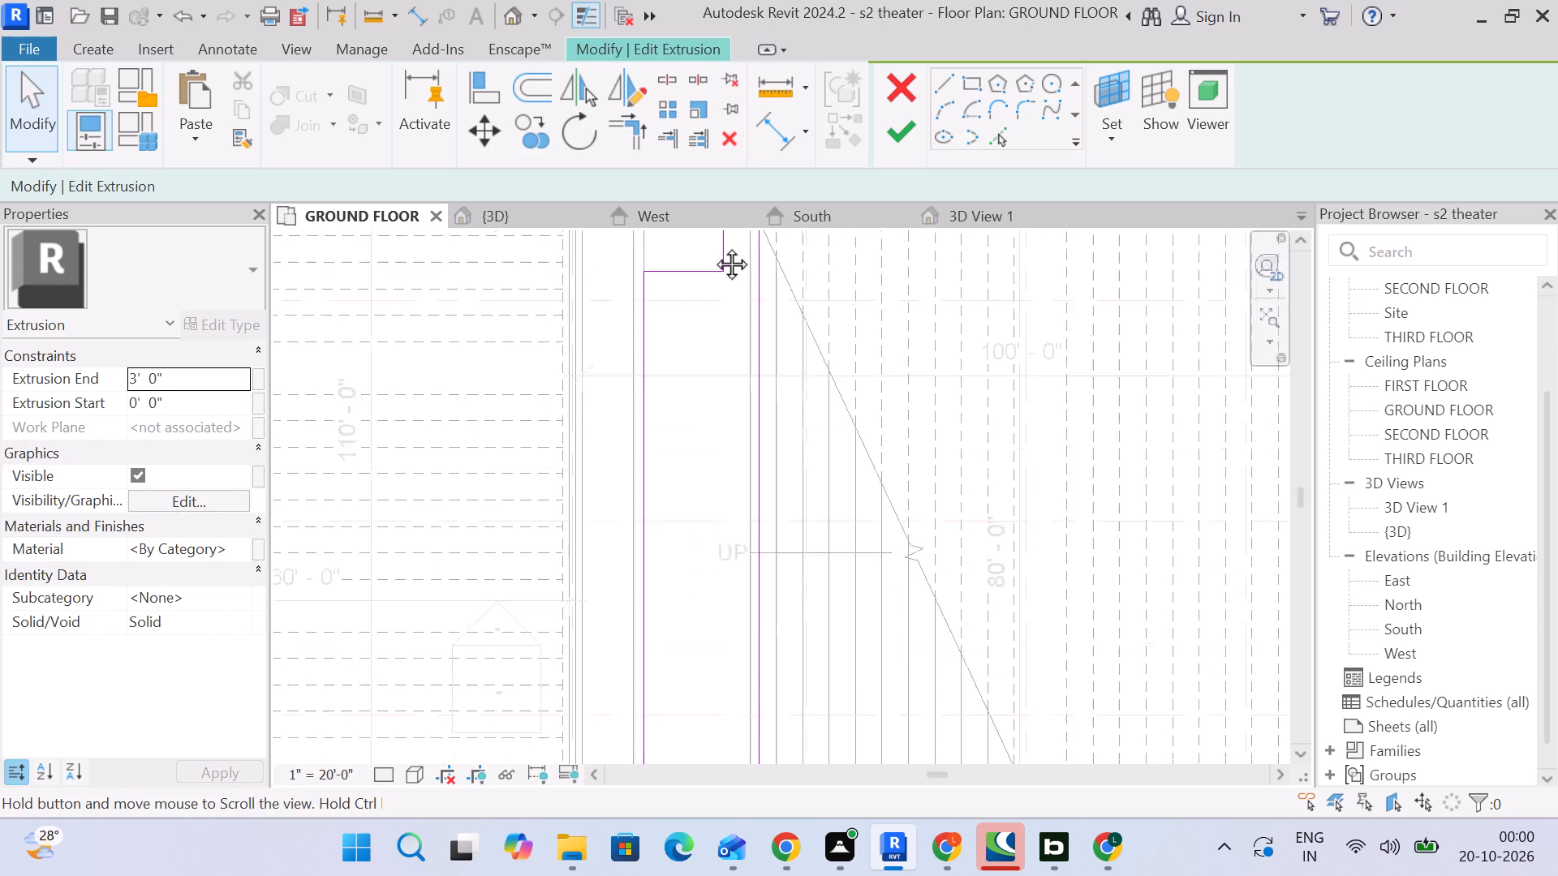
pyautogui.moveTo(713, 246); pyautogui.dragTo(714, 239, button='middle')
pyautogui.scroll(-2, 777, 579)
pyautogui.moveTo(773, 595); pyautogui.dragTo(736, 361, button='middle')
pyautogui.scroll(5, 656, 514)
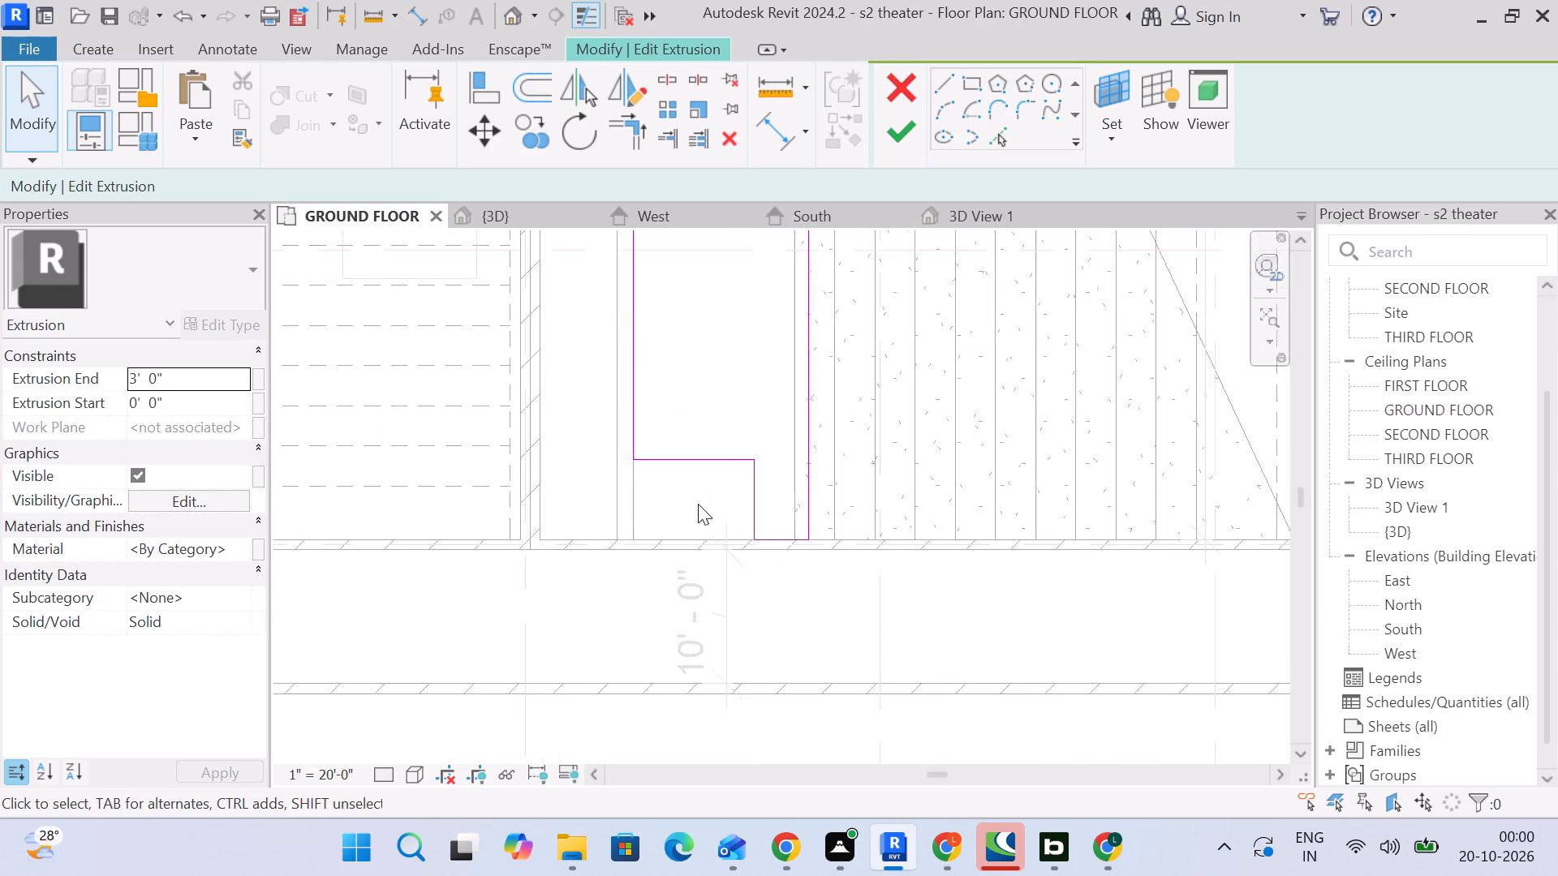
pyautogui.scroll(4, 698, 496)
pyautogui.click(704, 435)
pyautogui.click(522, 500)
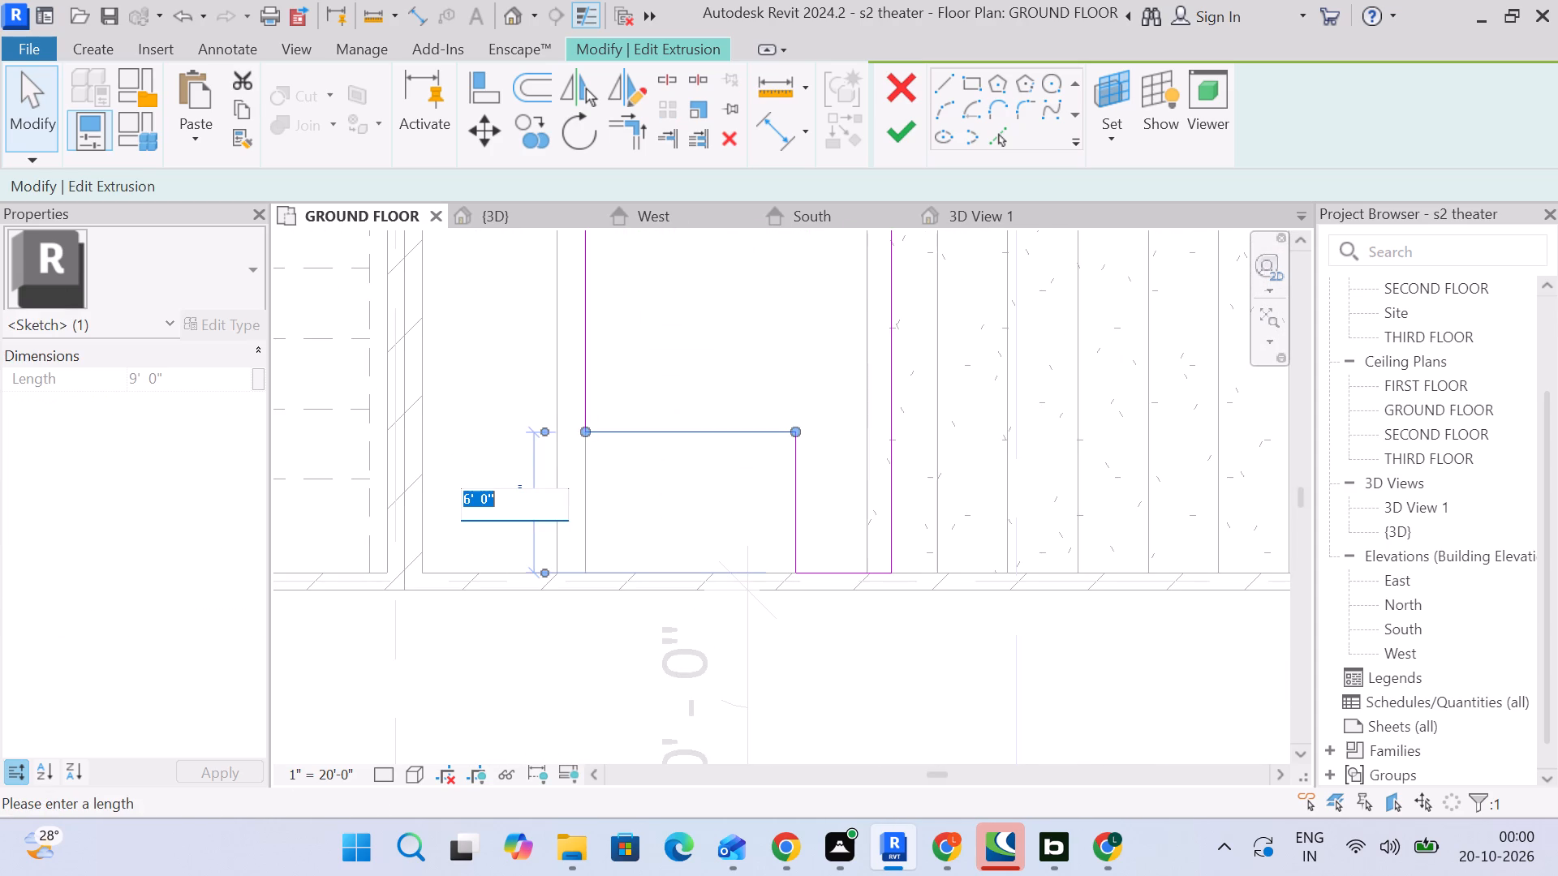
pyautogui.press('8')
pyautogui.press("'")
pyautogui.press('Return')
pyautogui.click(555, 629)
# Finish editing the platform extrusion's sketch with both notches in place.
pyautogui.scroll(-2, 625, 595)
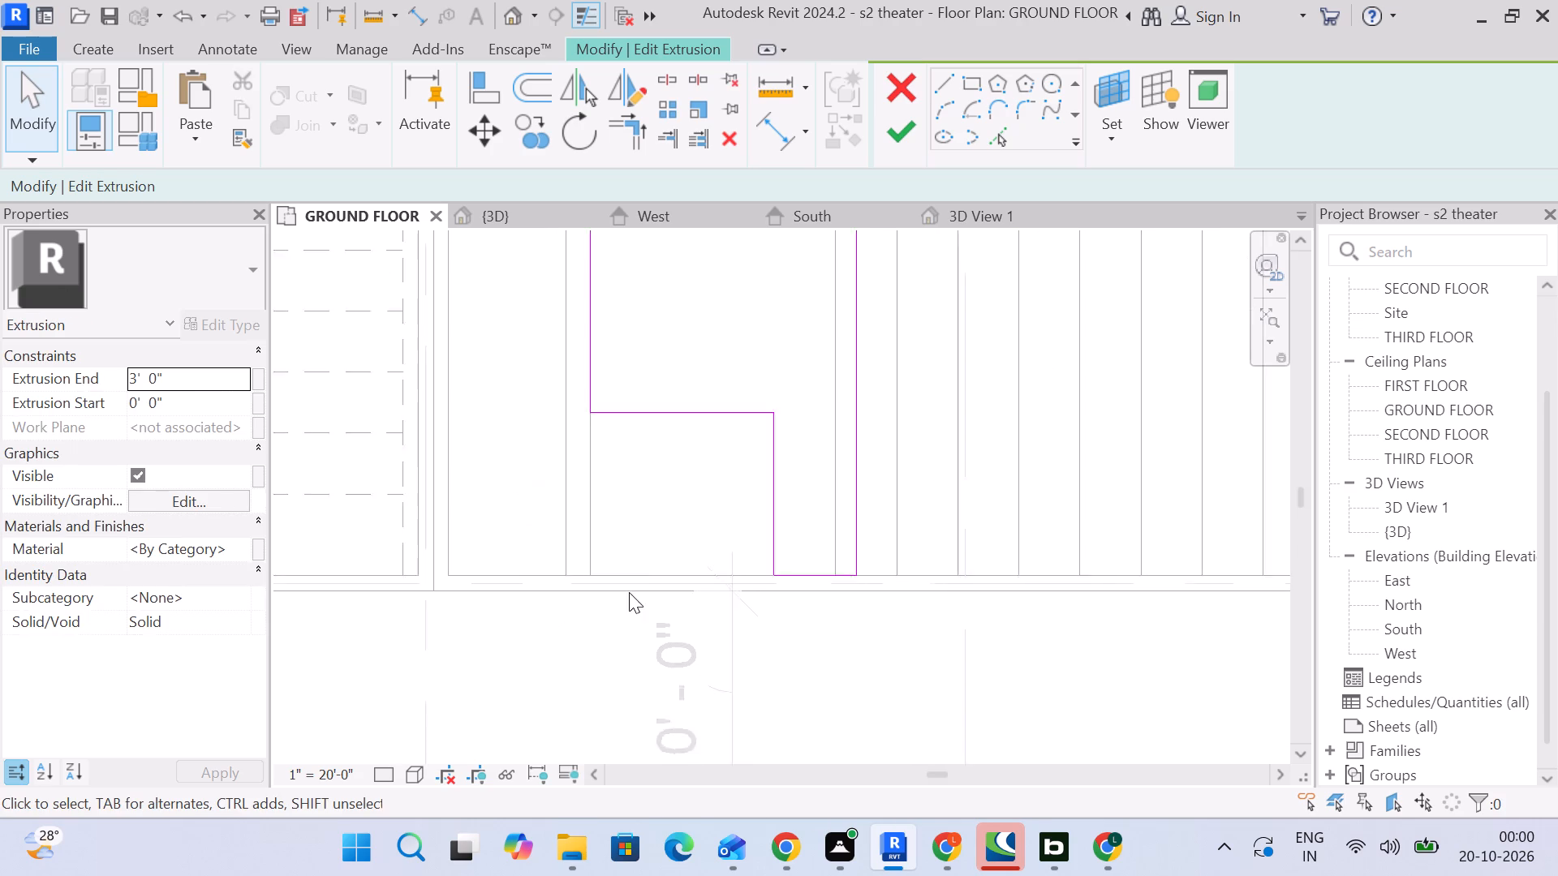
pyautogui.scroll(-9, 629, 592)
pyautogui.scroll(-3, 669, 406)
pyautogui.moveTo(669, 406); pyautogui.dragTo(670, 442, button='middle')
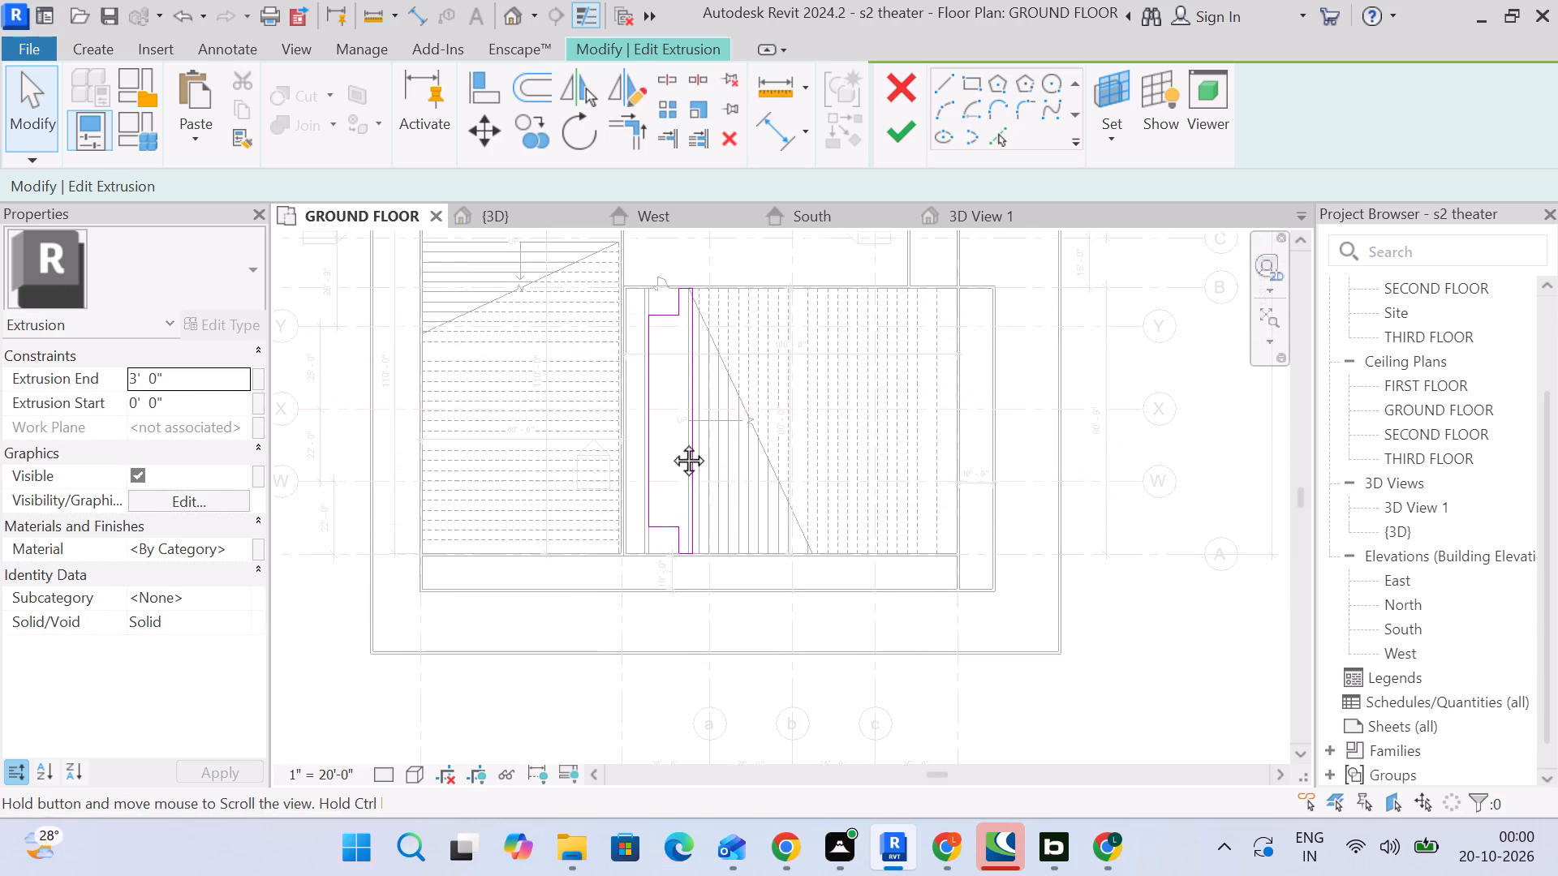
pyautogui.moveTo(670, 442); pyautogui.dragTo(671, 444, button='middle')
pyautogui.click(900, 144)
pyautogui.scroll(4, 656, 324)
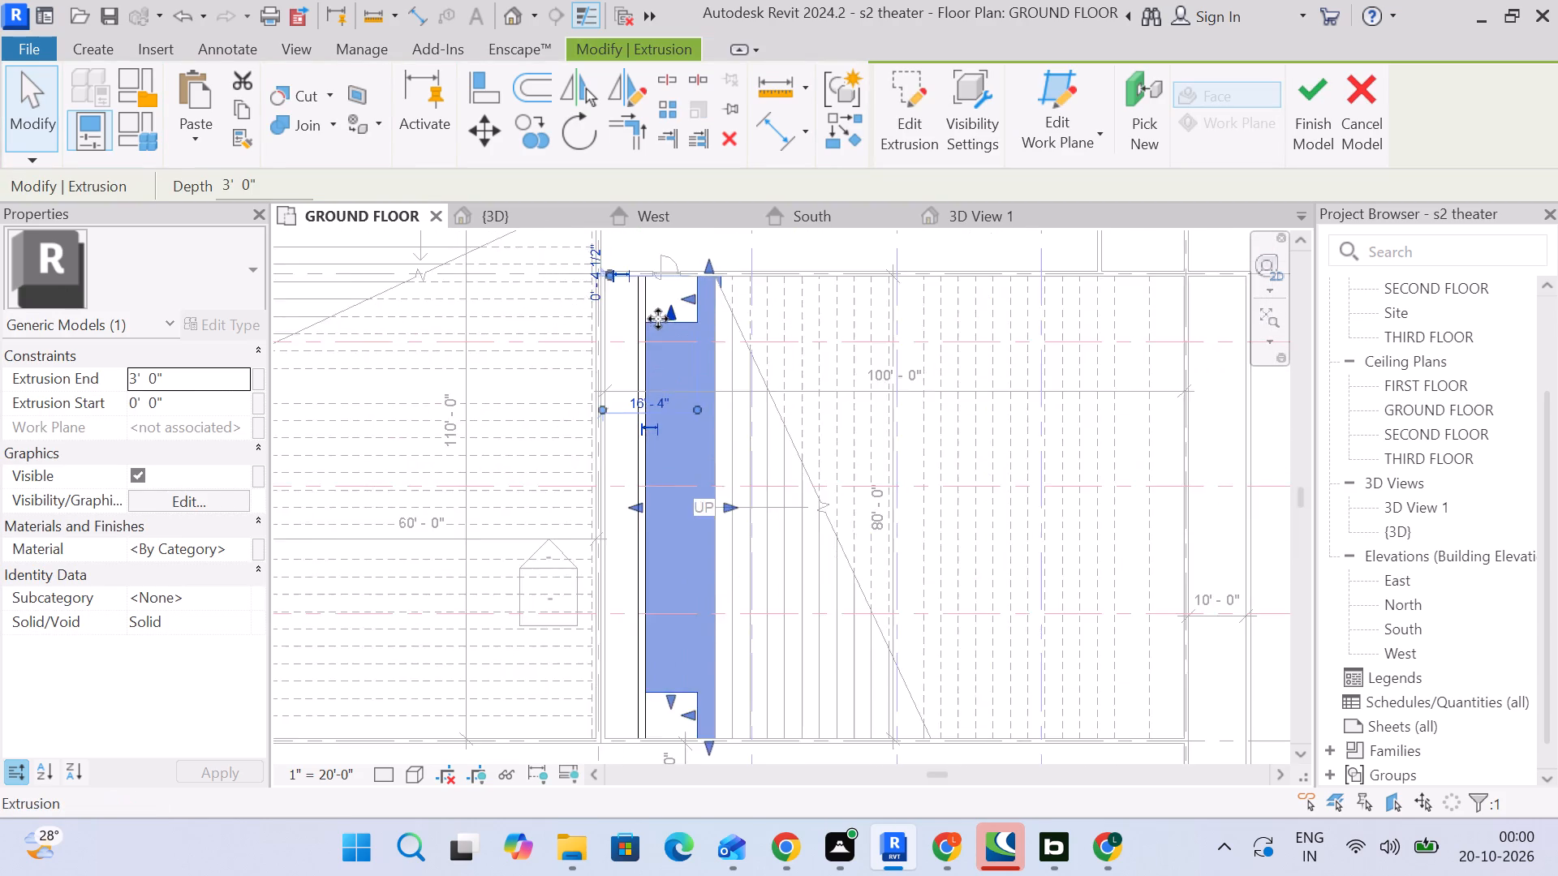
pyautogui.scroll(5, 658, 319)
pyautogui.click(686, 264)
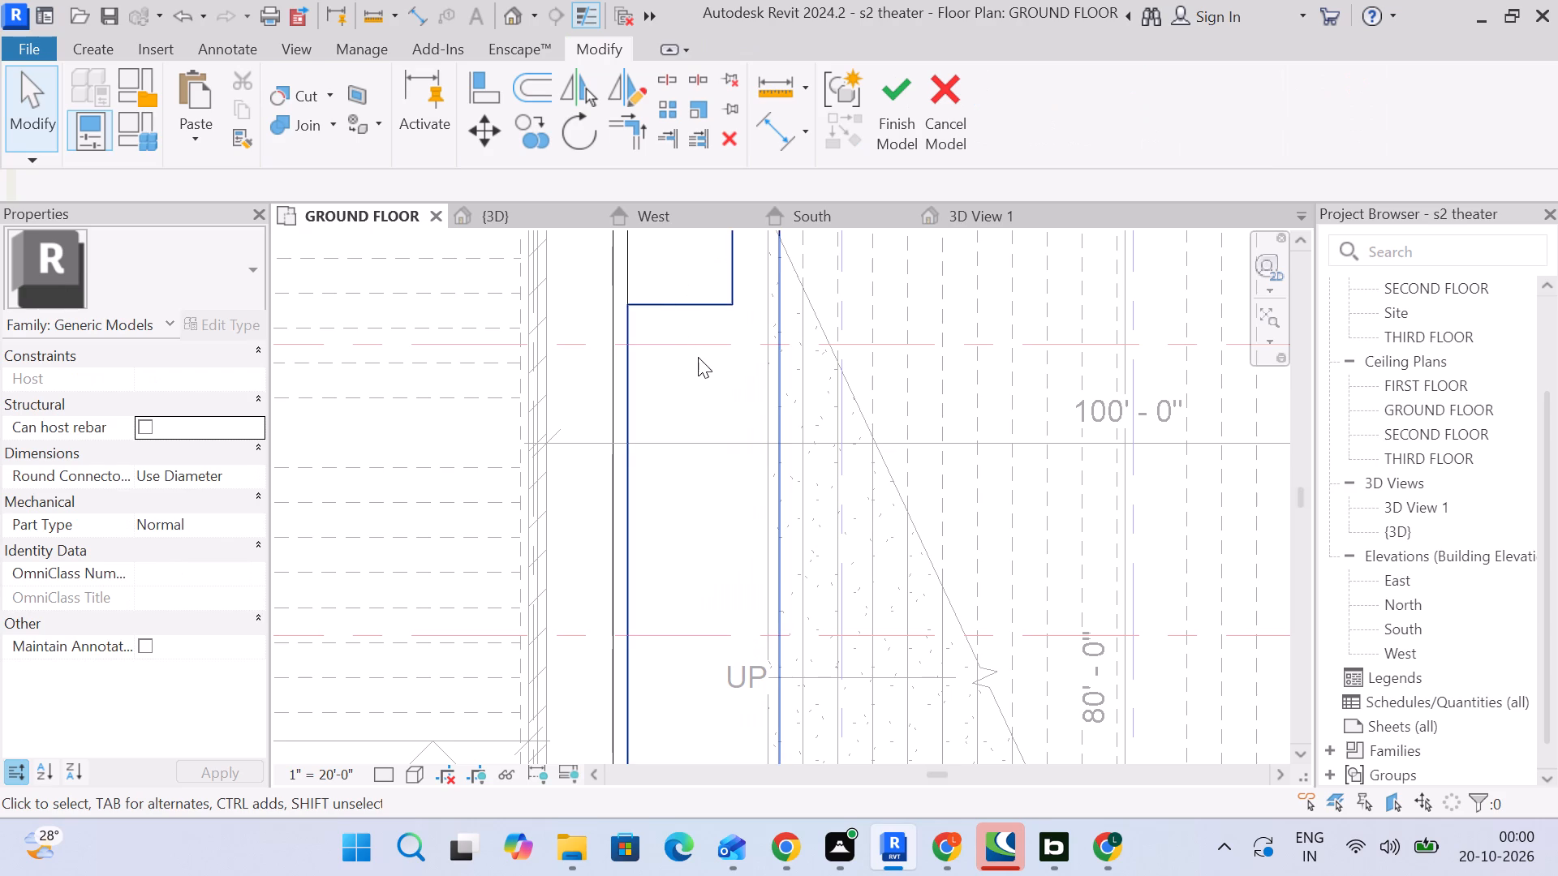
# Start a new extrusion and sketch a rectangle 9' by about 1'-8" along the platform edge in the door-side notch.
pyautogui.scroll(-2, 691, 366)
pyautogui.moveTo(691, 367); pyautogui.dragTo(686, 462, button='middle')
pyautogui.scroll(8, 657, 397)
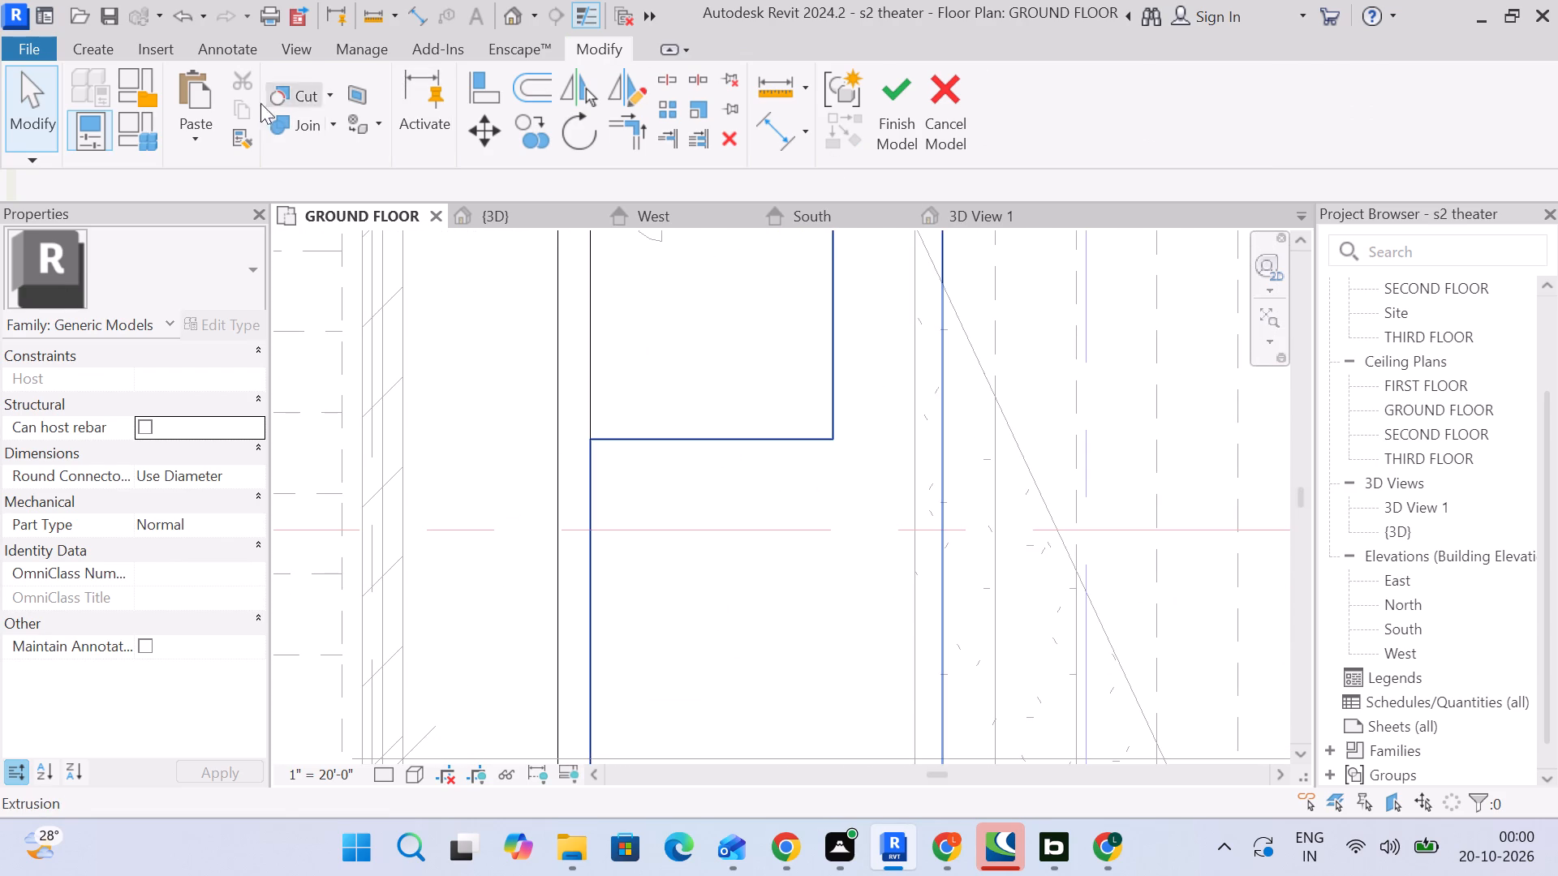
pyautogui.click(108, 49)
pyautogui.click(195, 107)
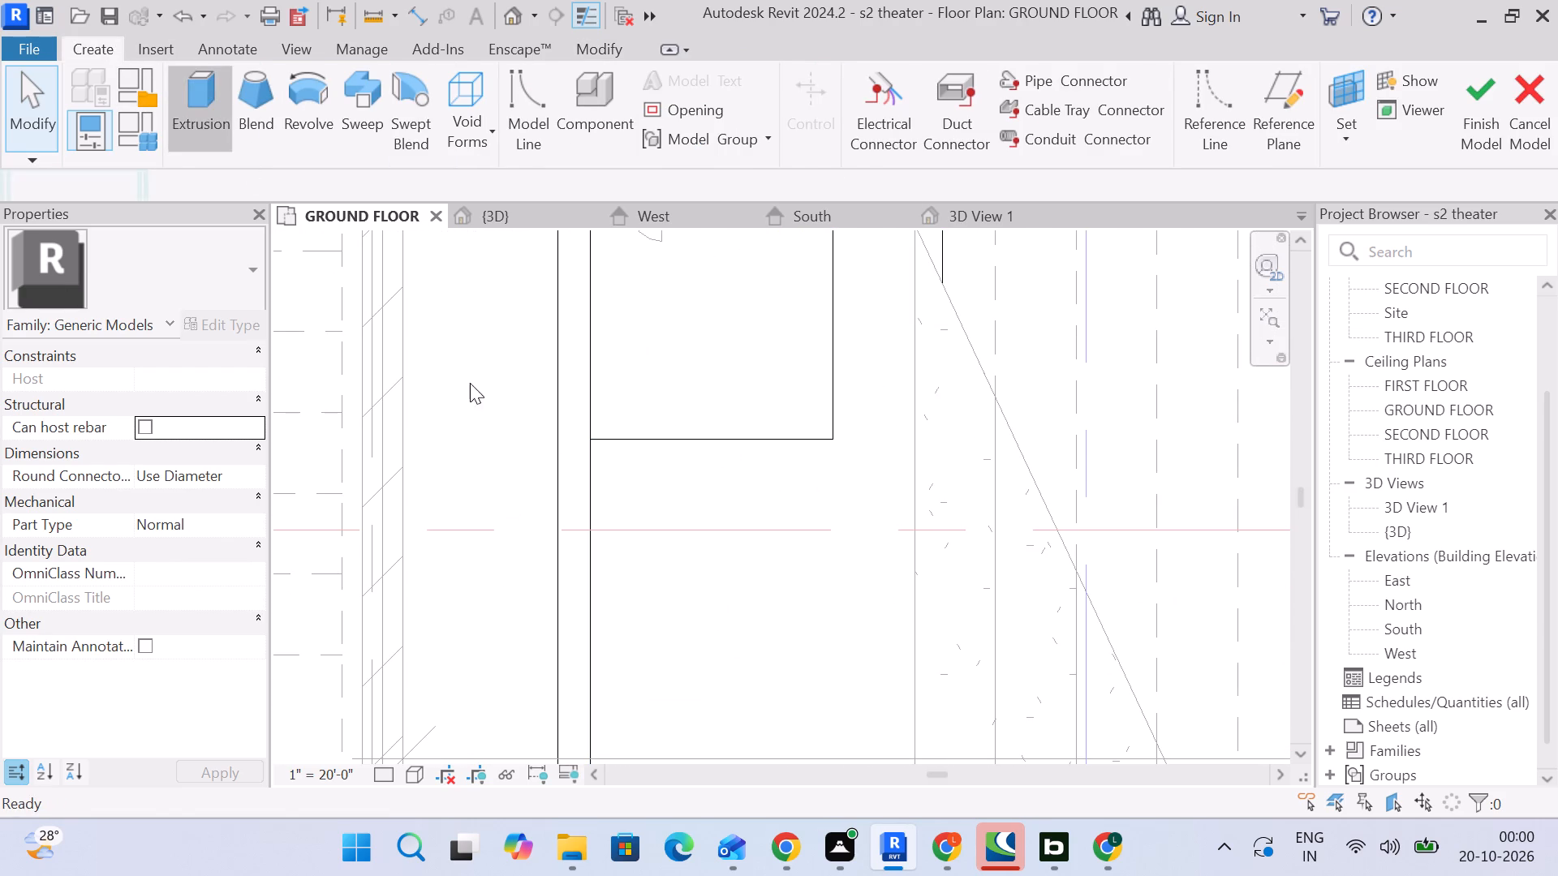
pyautogui.scroll(1, 589, 449)
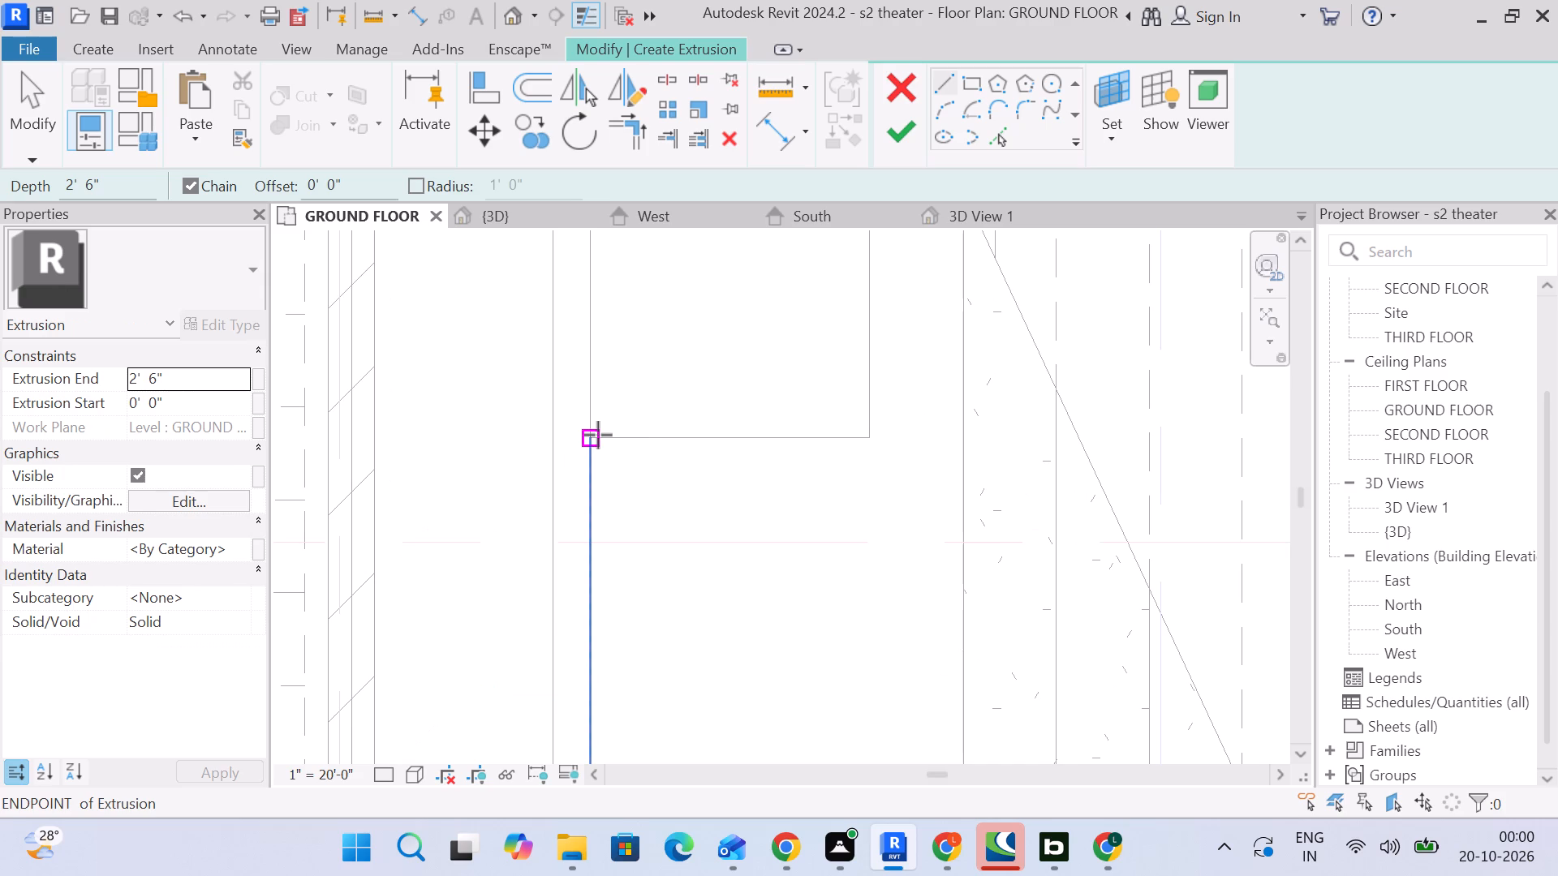
pyautogui.click(589, 436)
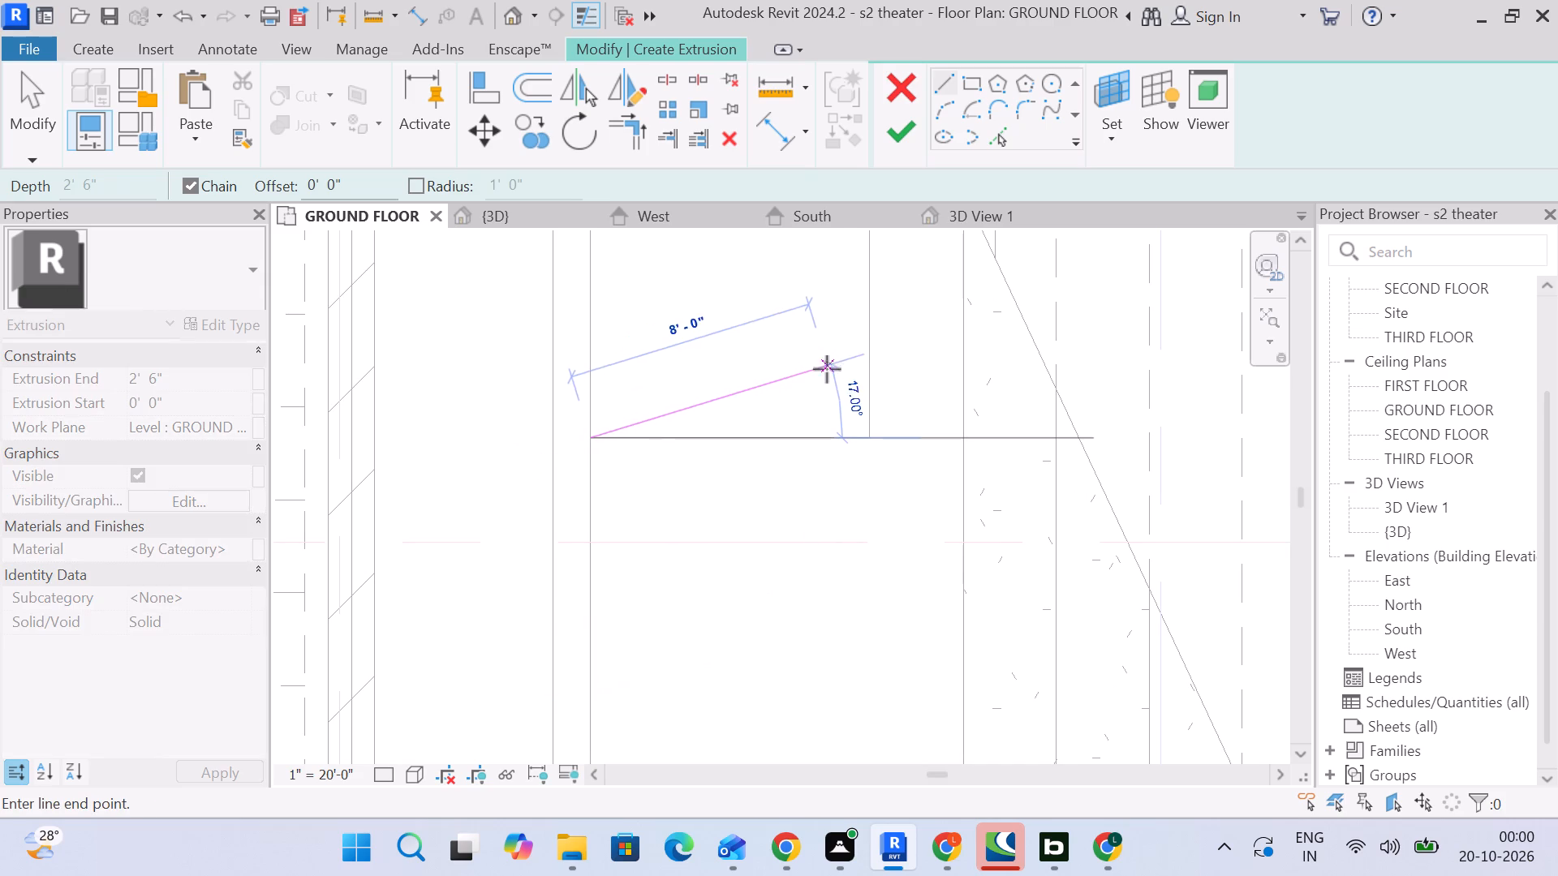
pyautogui.click(977, 81)
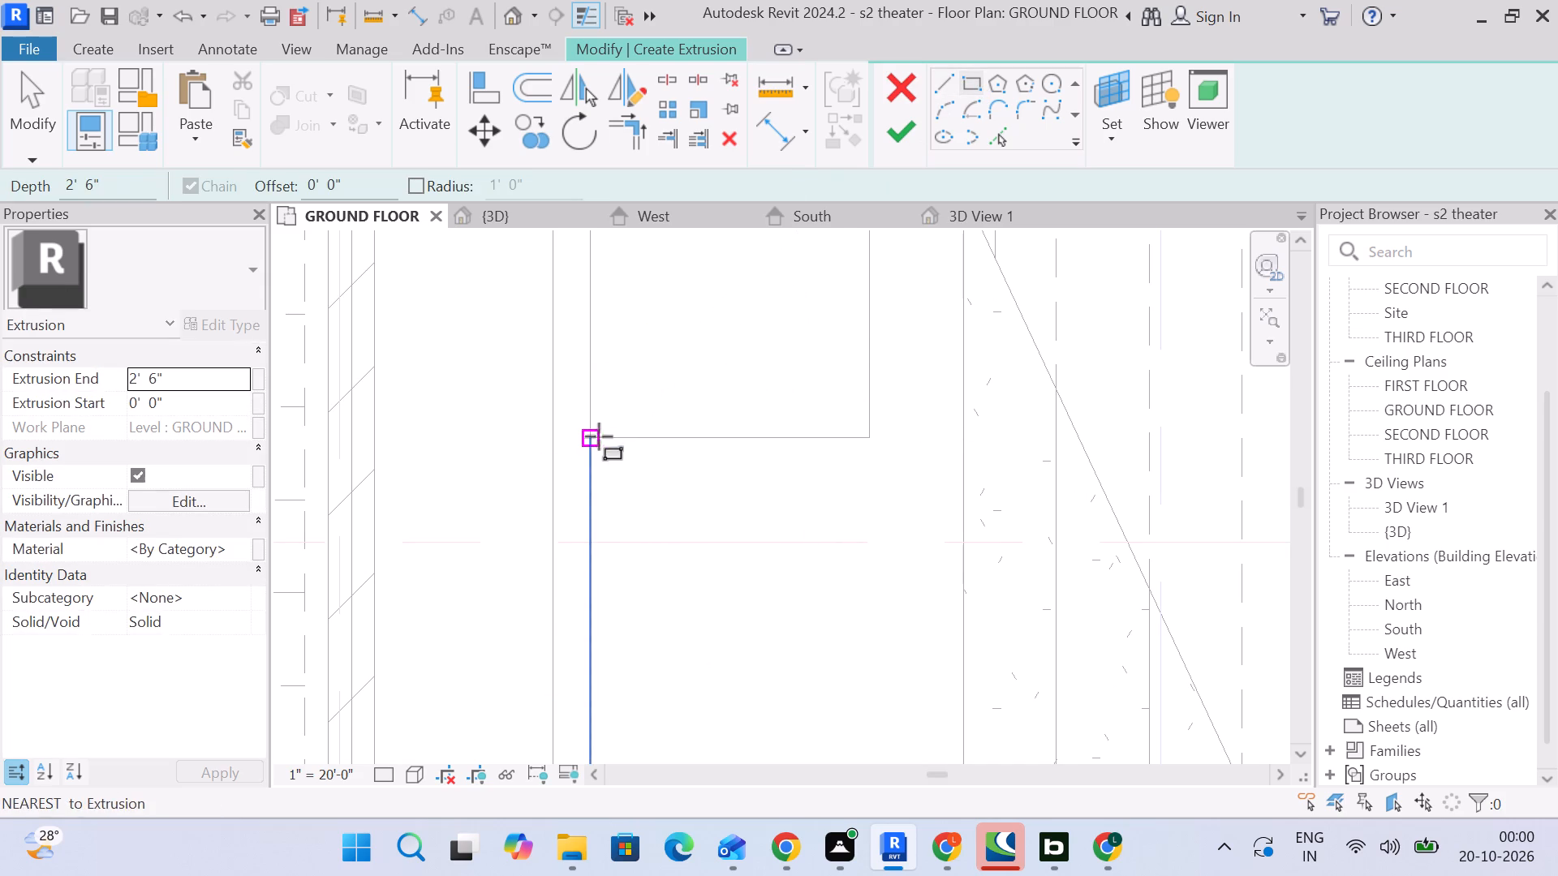
pyautogui.click(596, 437)
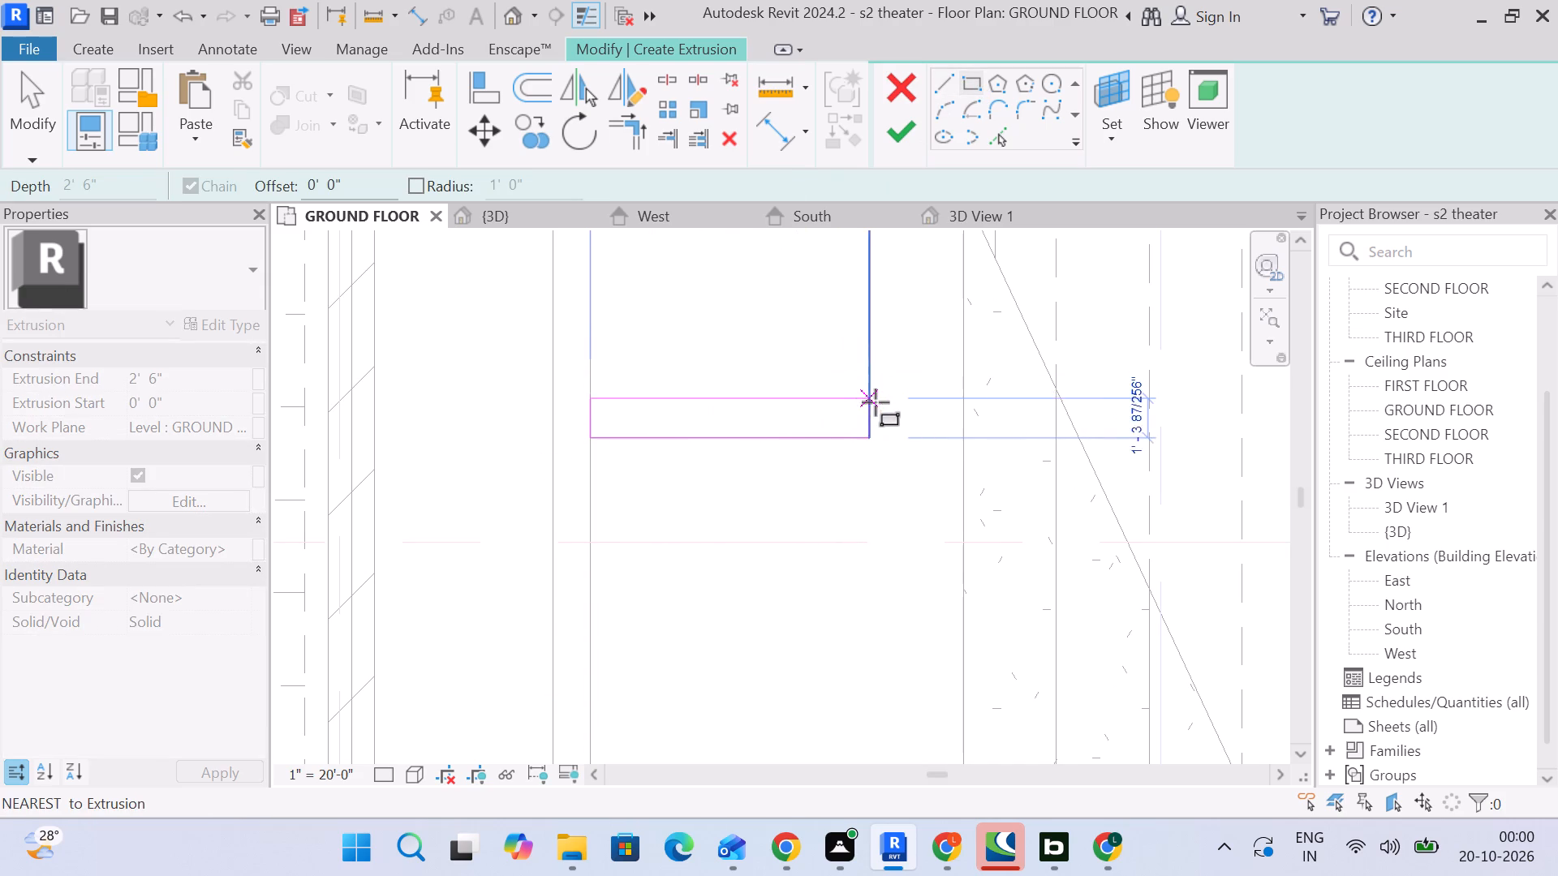
pyautogui.scroll(5, 876, 402)
pyautogui.scroll(-3, 869, 390)
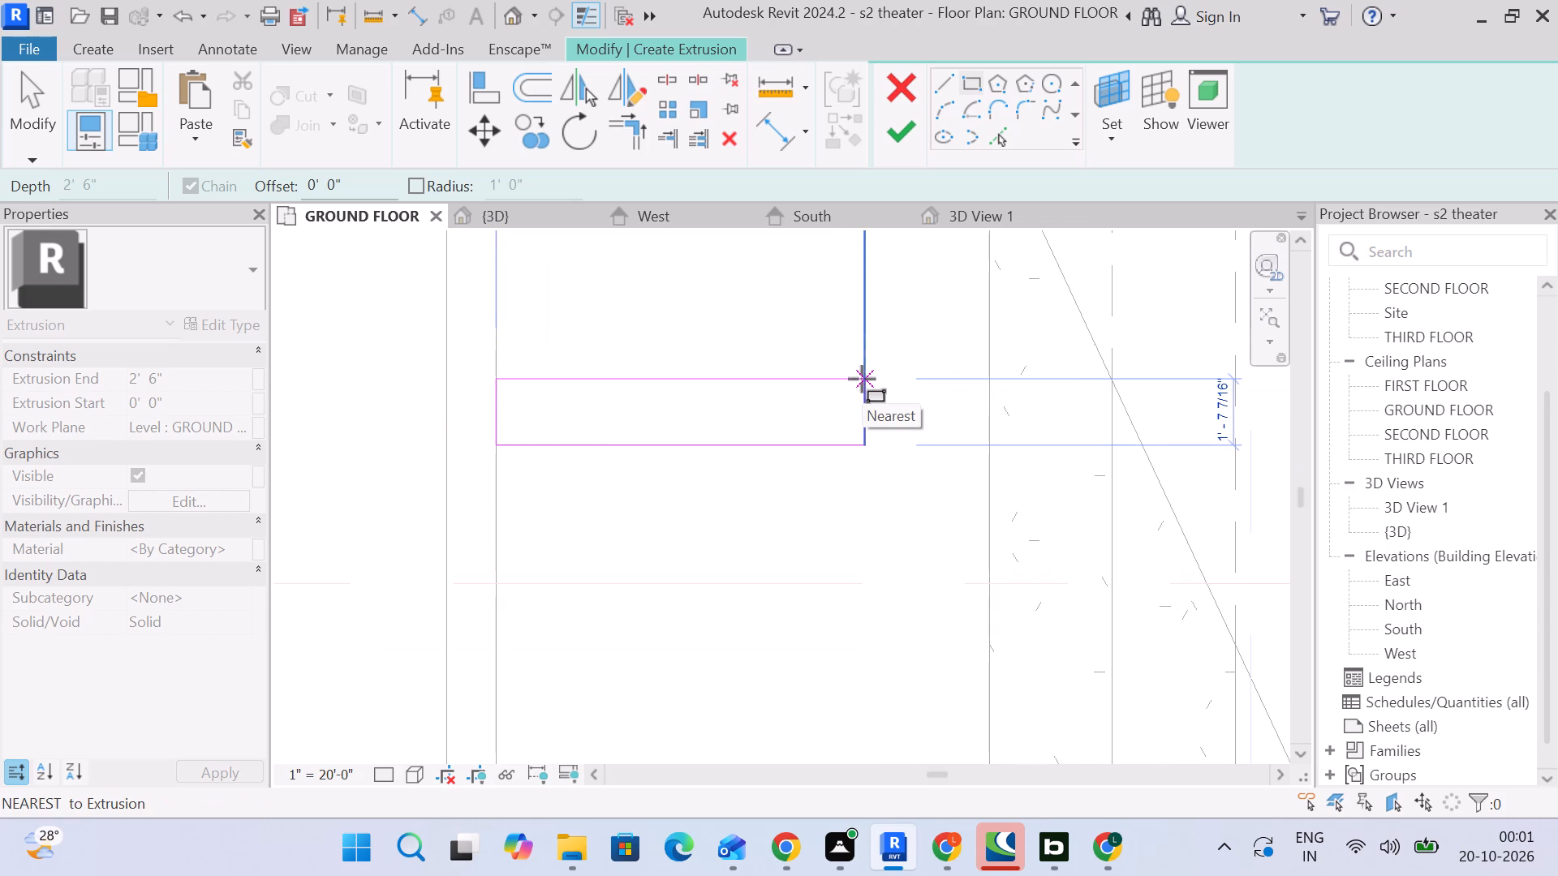
pyautogui.click(863, 378)
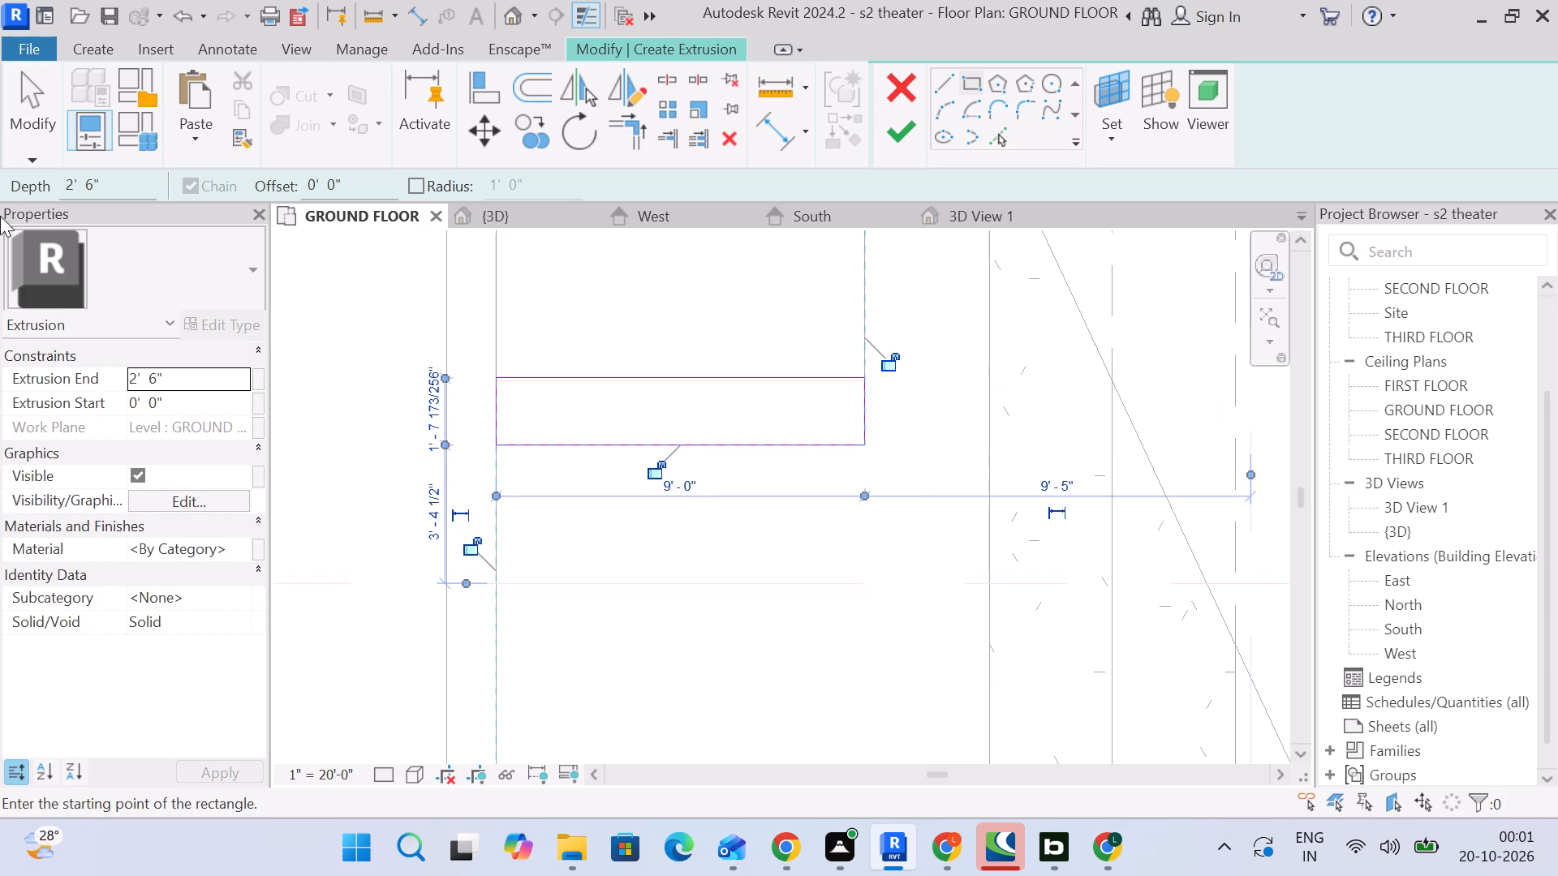
# Set the new rectangle's depth from the platform edge to 1' in the door-side notch.
pyautogui.click(25, 118)
pyautogui.click(865, 401)
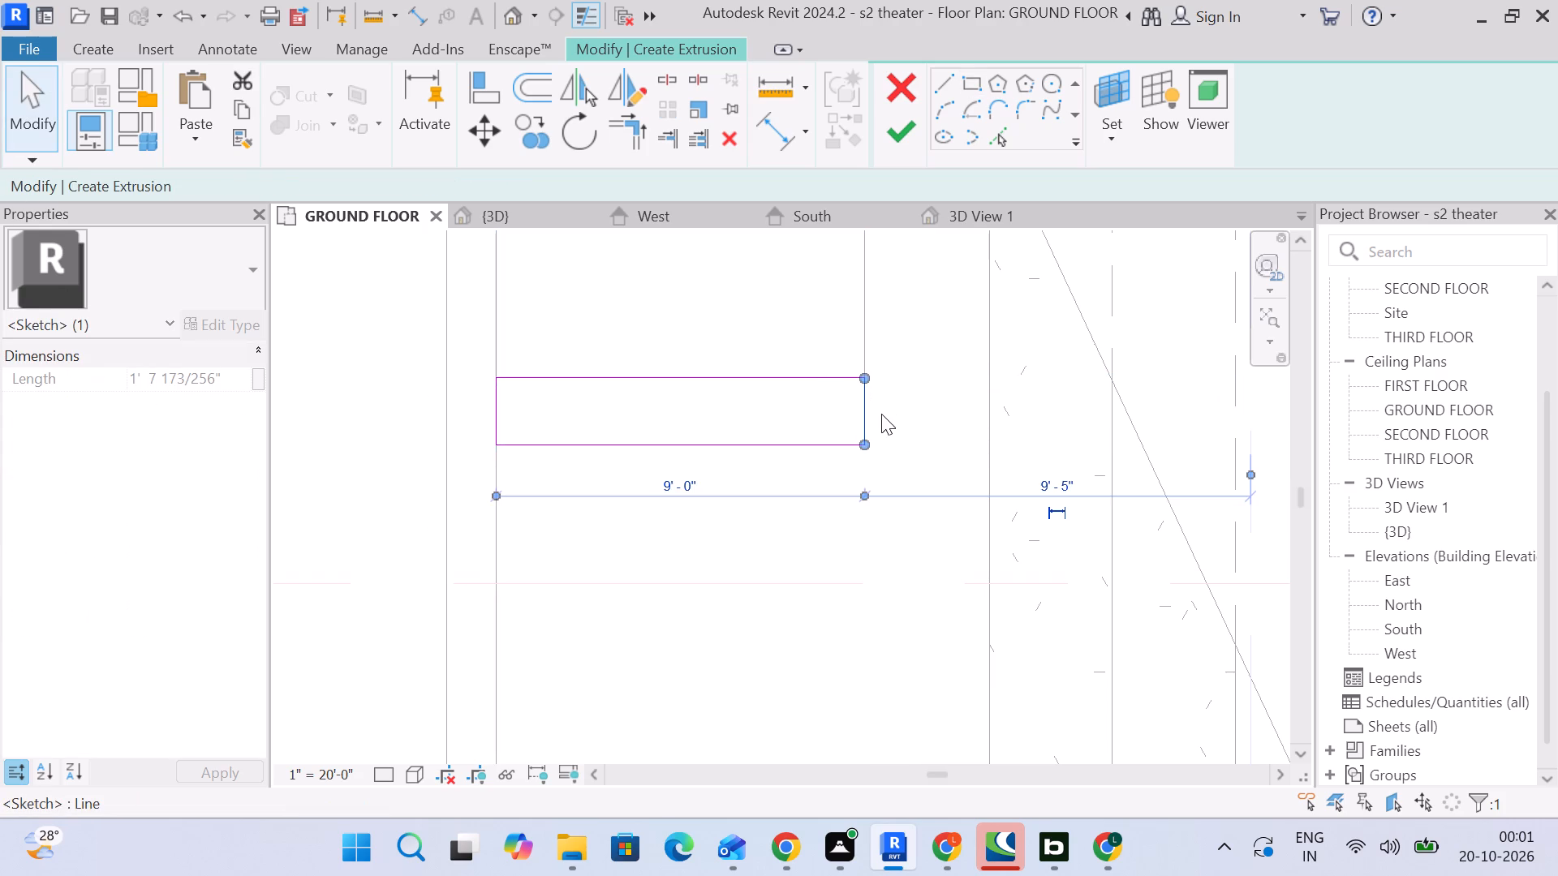
pyautogui.click(725, 431)
pyautogui.click(725, 357)
pyautogui.click(730, 372)
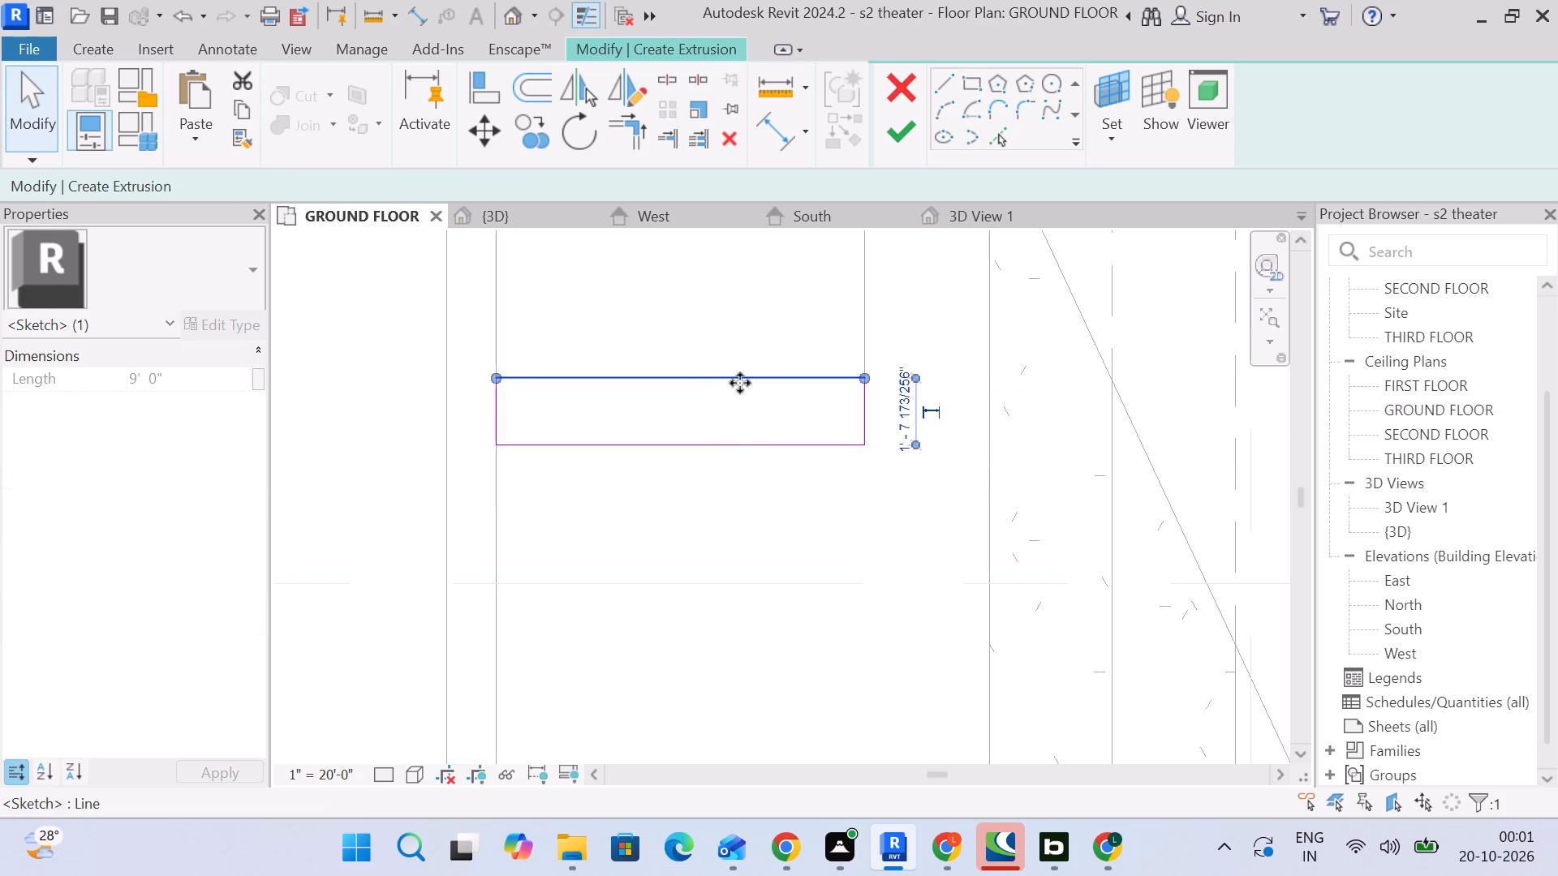
pyautogui.click(898, 412)
pyautogui.press('1')
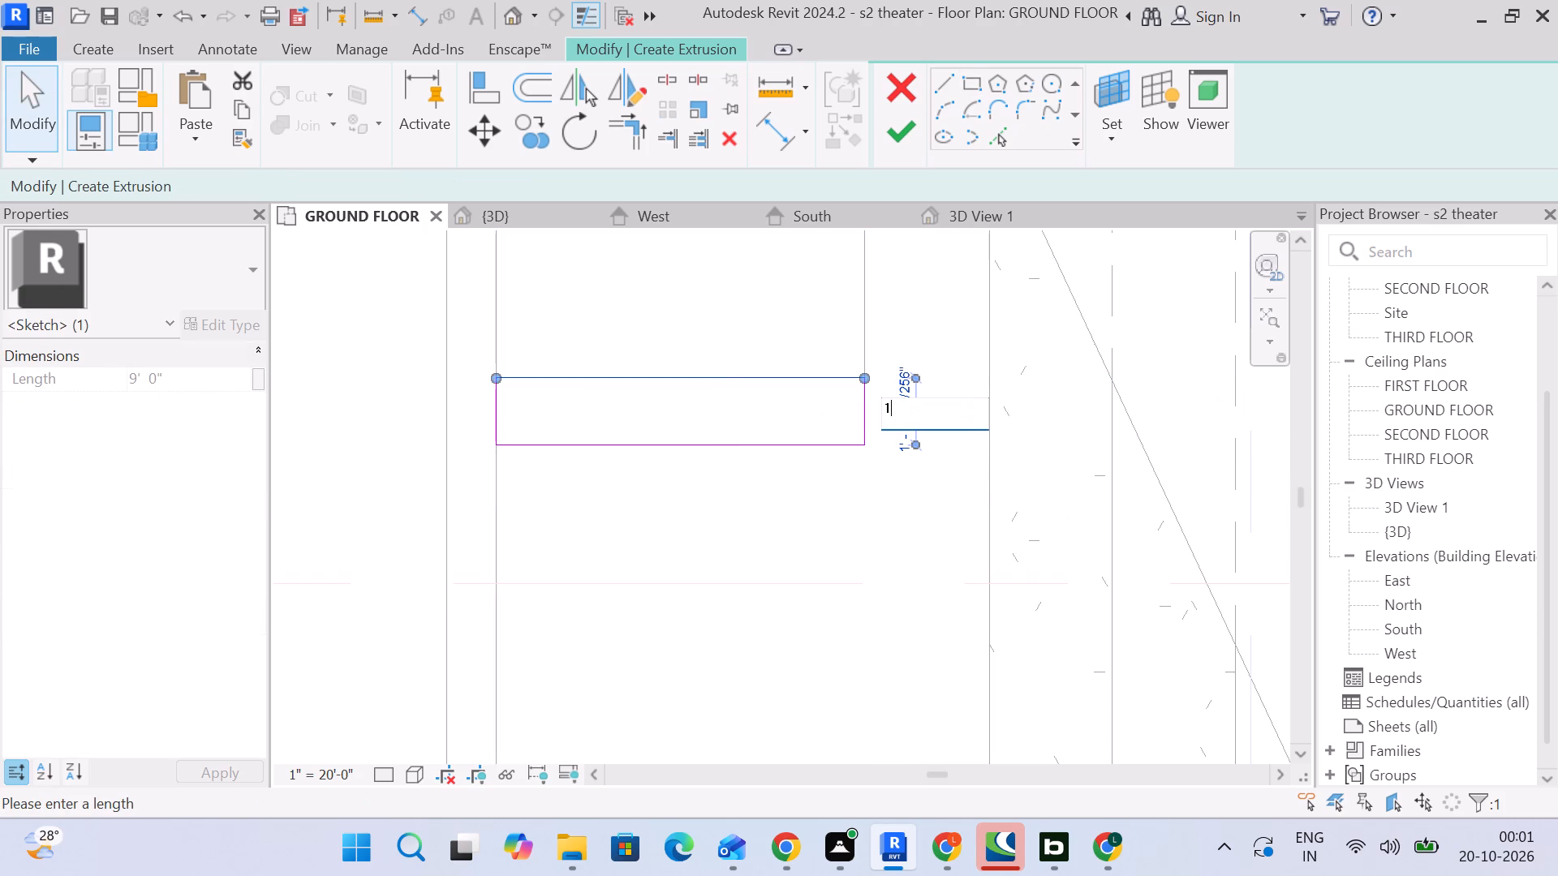
pyautogui.press('Return')
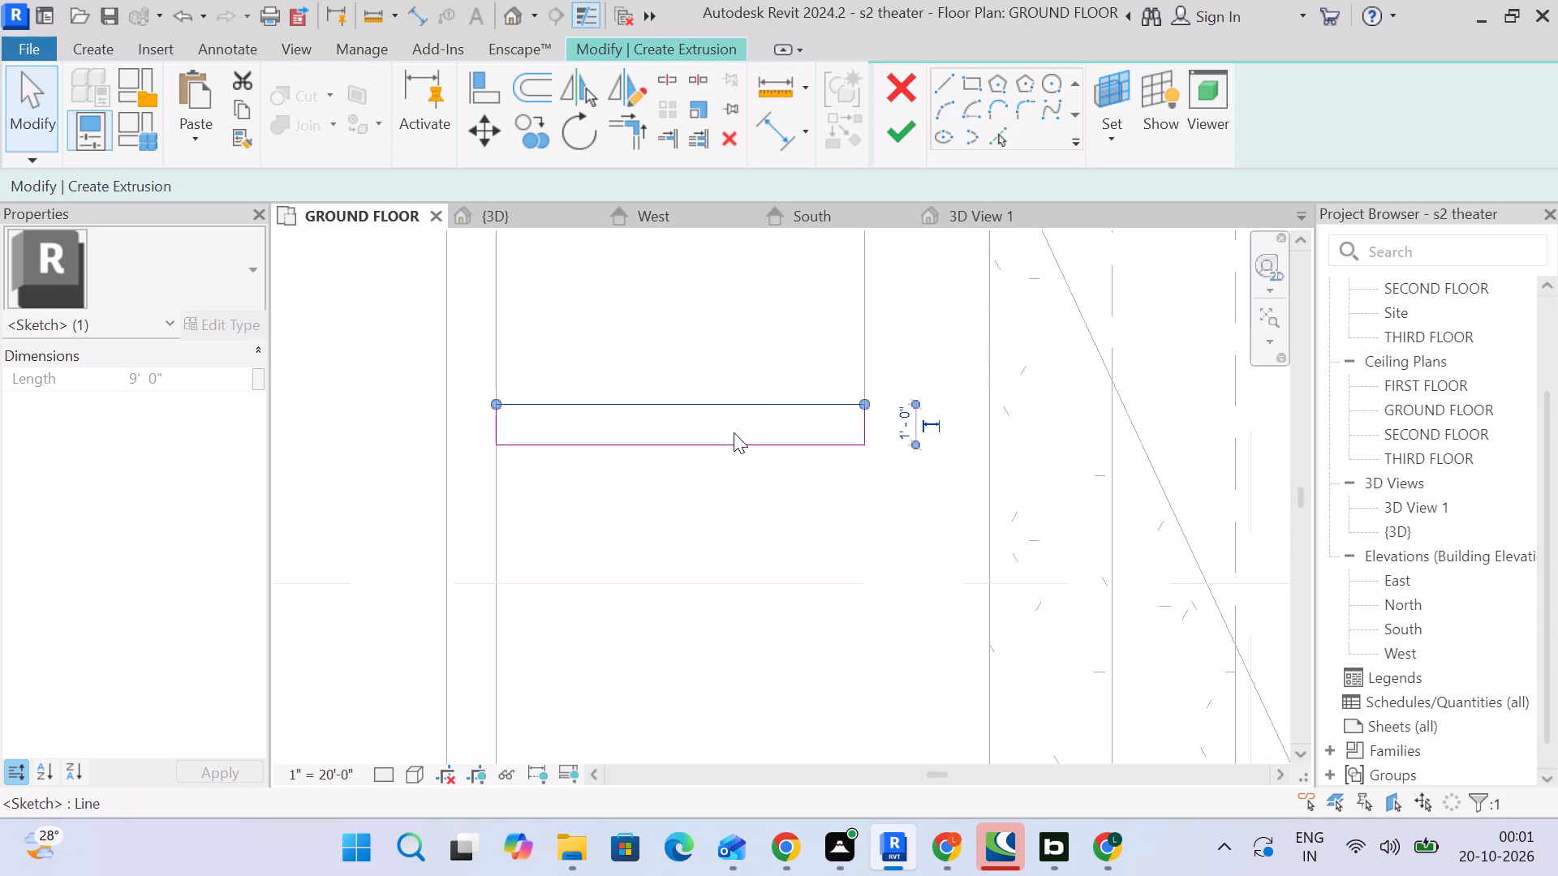
pyautogui.scroll(-3, 734, 449)
pyautogui.moveTo(746, 477); pyautogui.dragTo(732, 598, button='middle')
pyautogui.scroll(3, 733, 587)
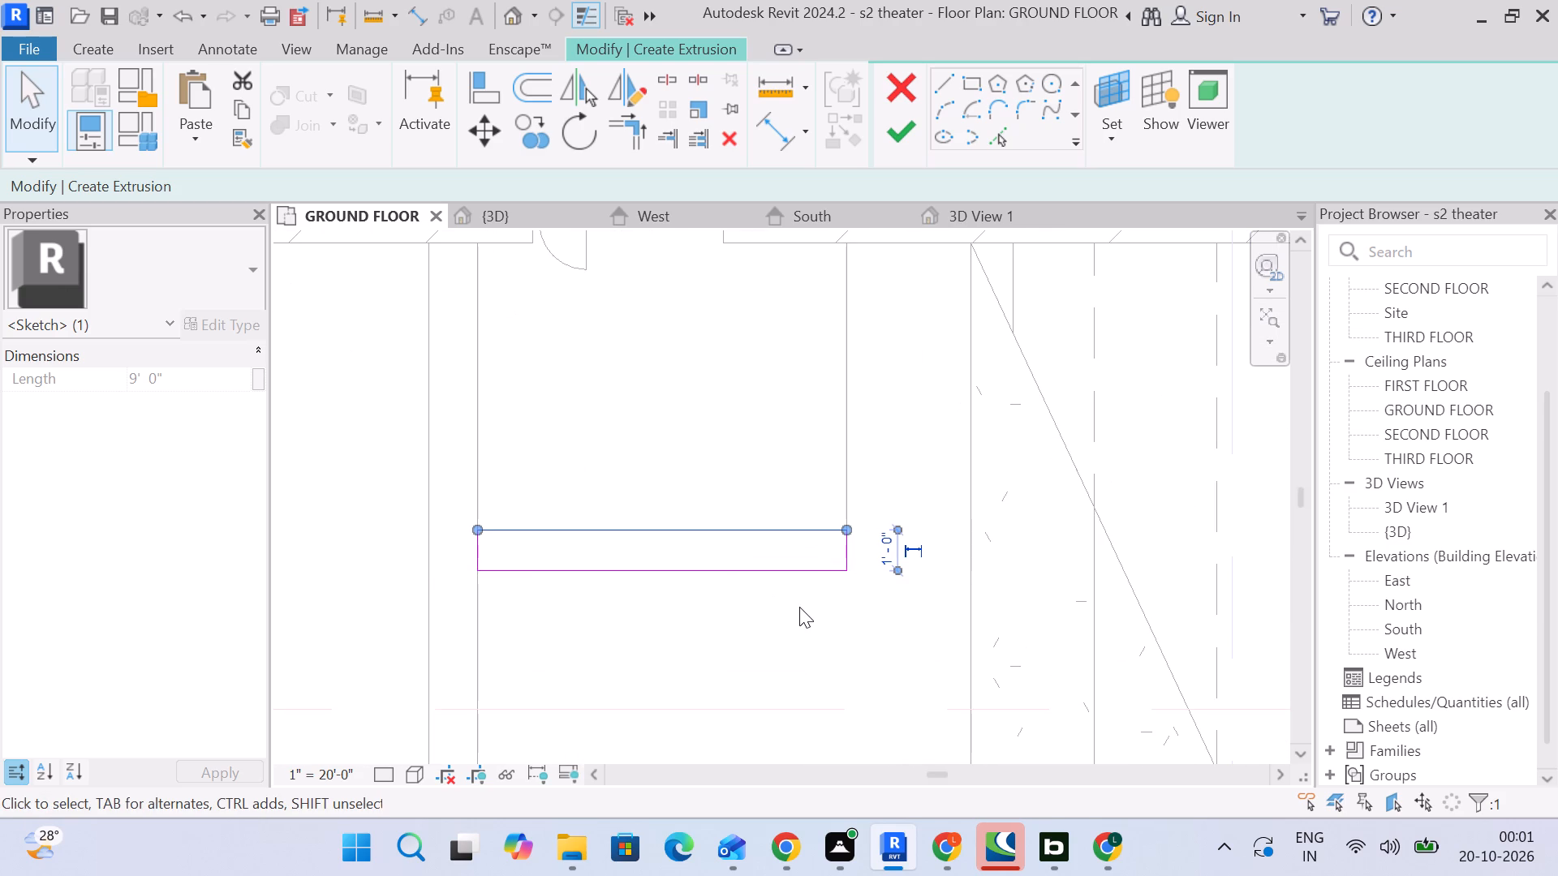
# Set the extrusion end of the door-side step to 2' 6".
pyautogui.click(708, 419)
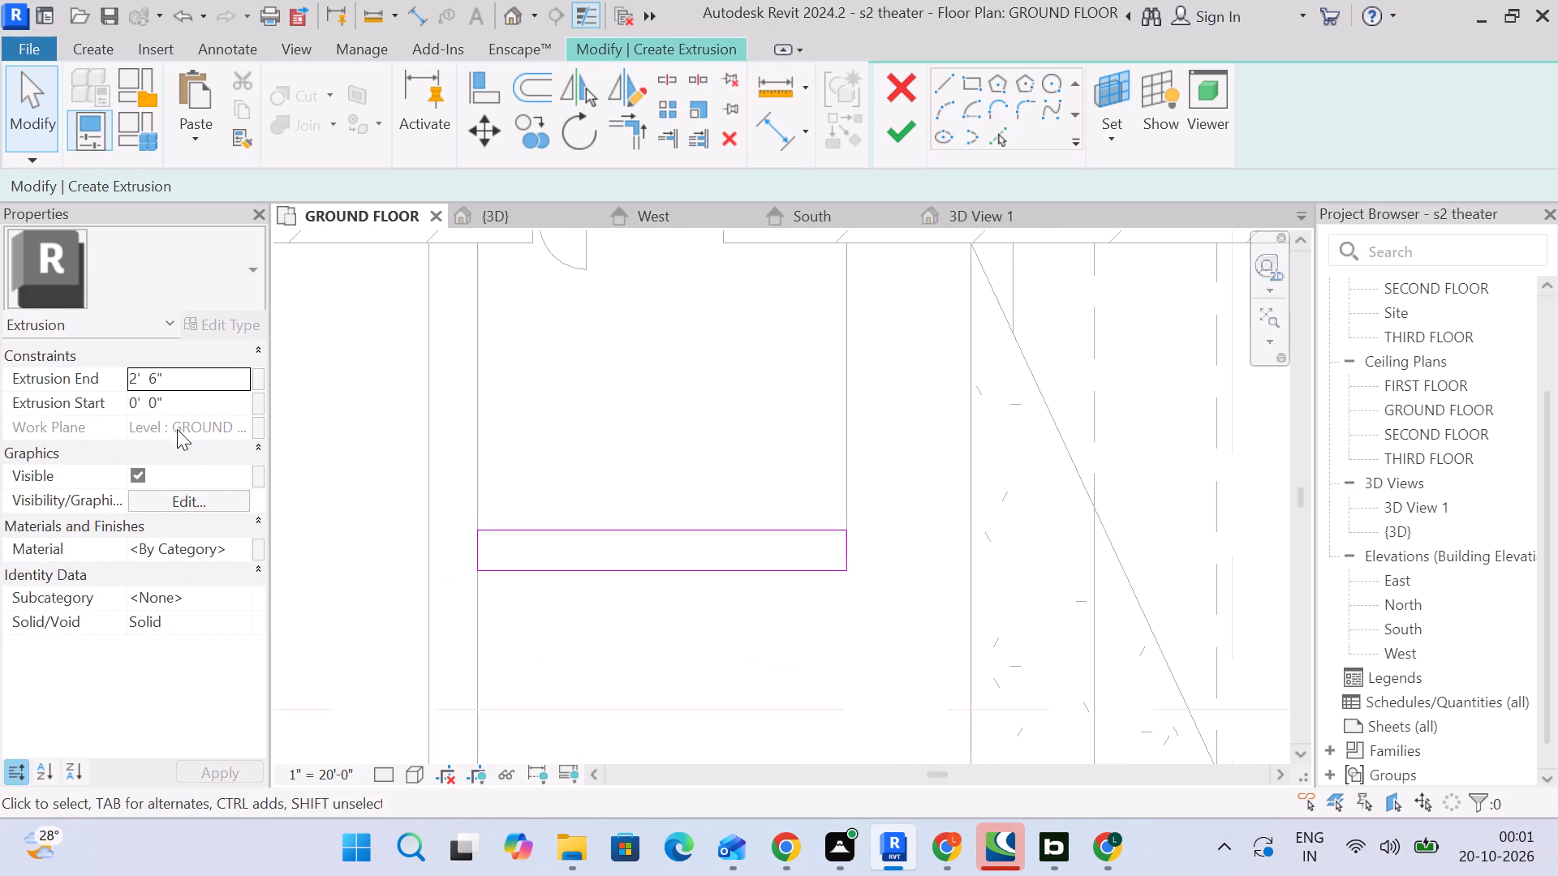
pyautogui.click(184, 388)
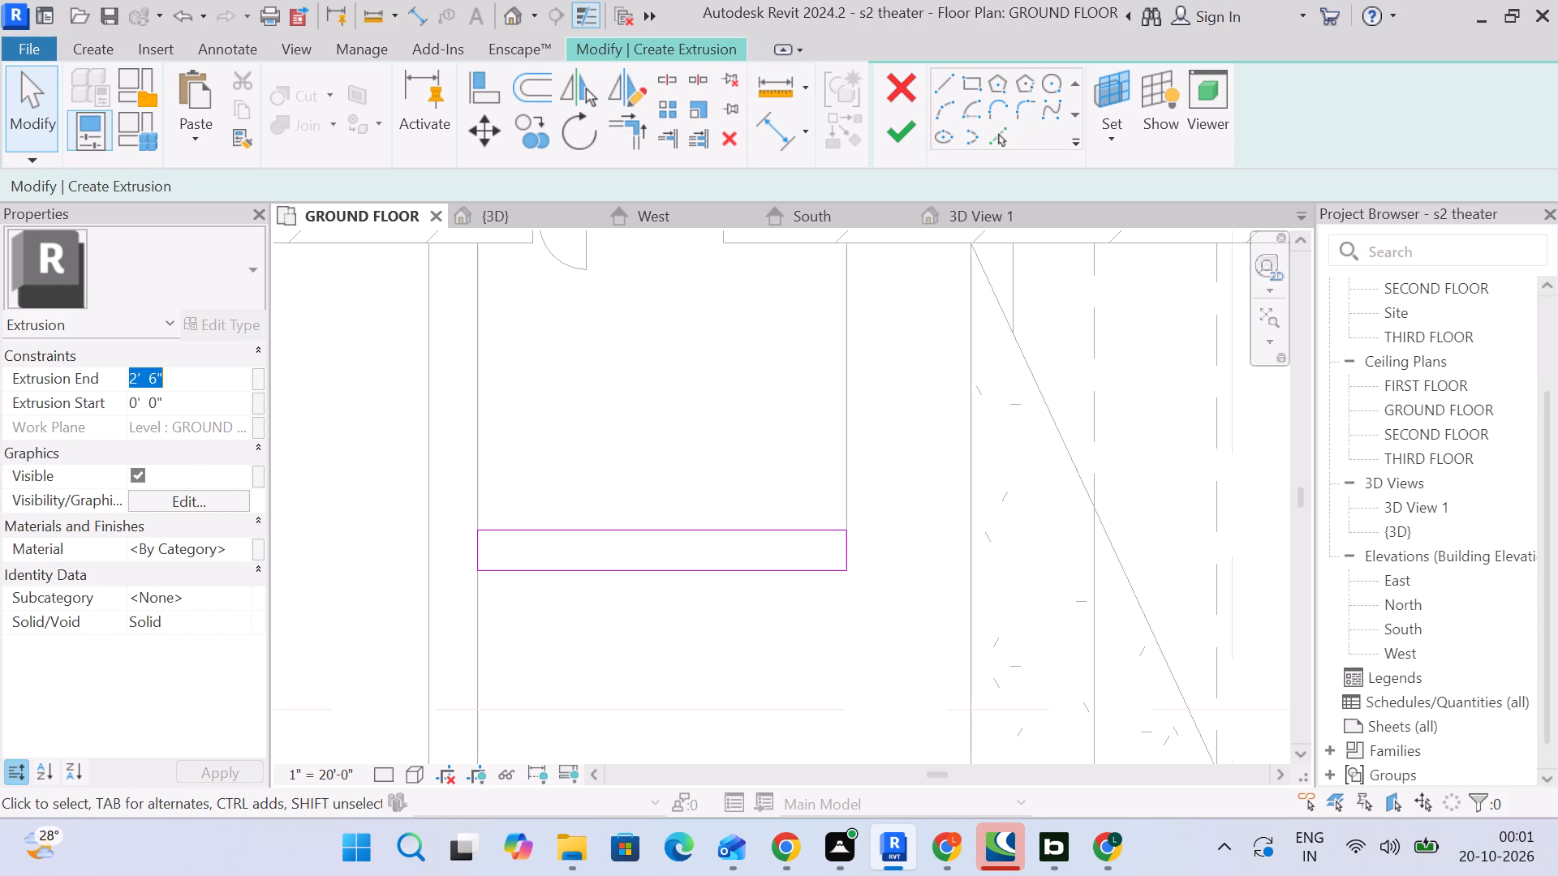
pyautogui.press('2')
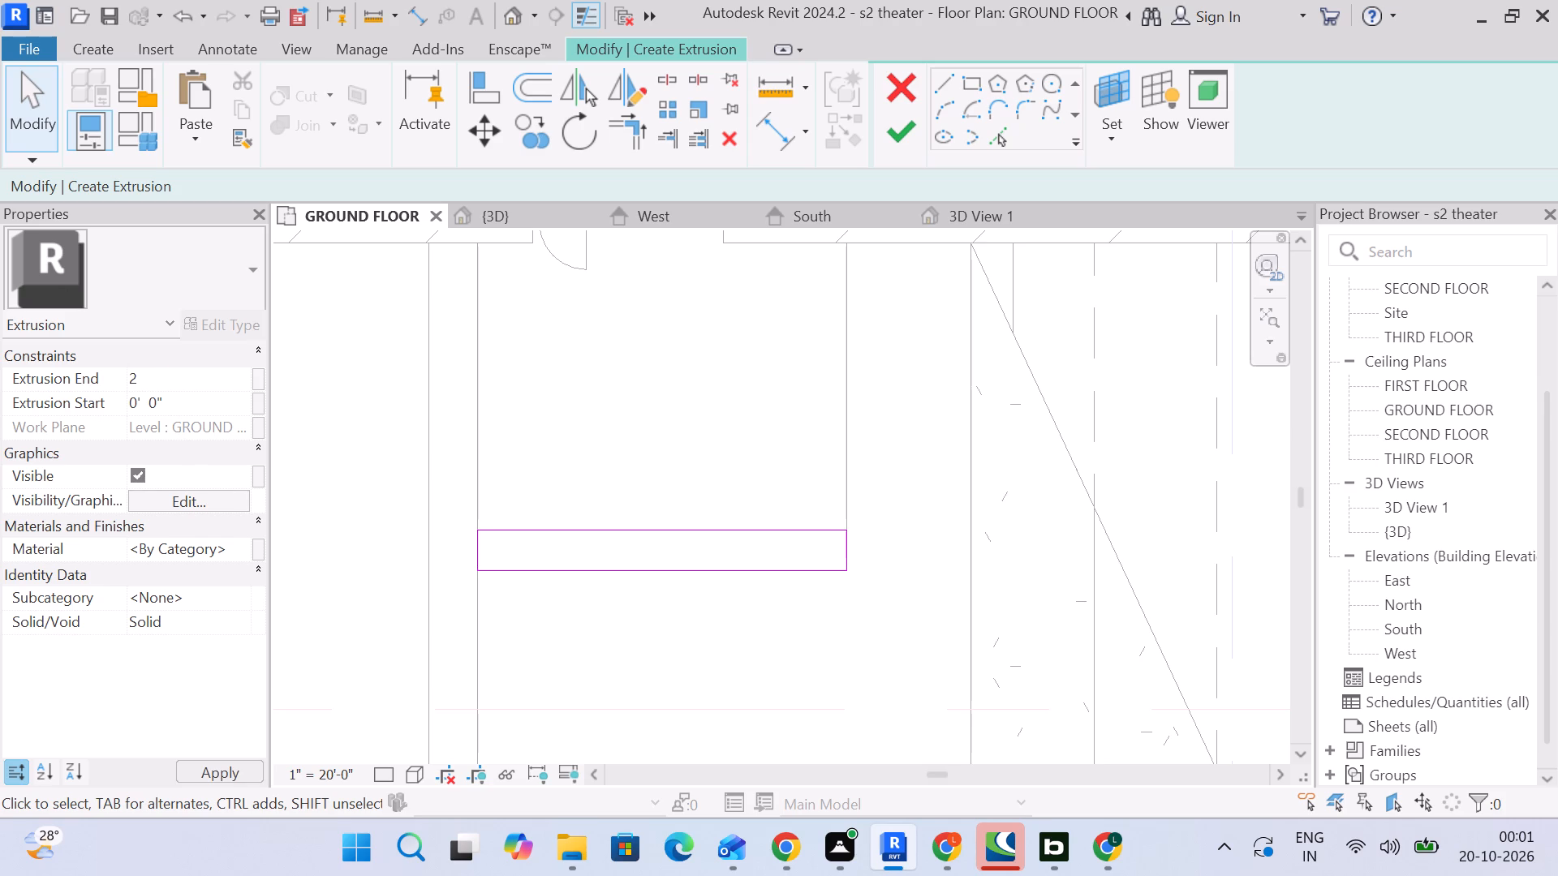
pyautogui.press("'")
pyautogui.press('6')
pyautogui.hotkey('shift', '"')
pyautogui.press('Return')
# Mirror a copy of the step rectangle about the platform's midpoint into the opposite notch and finish the extrusion.
pyautogui.scroll(-3, 608, 514)
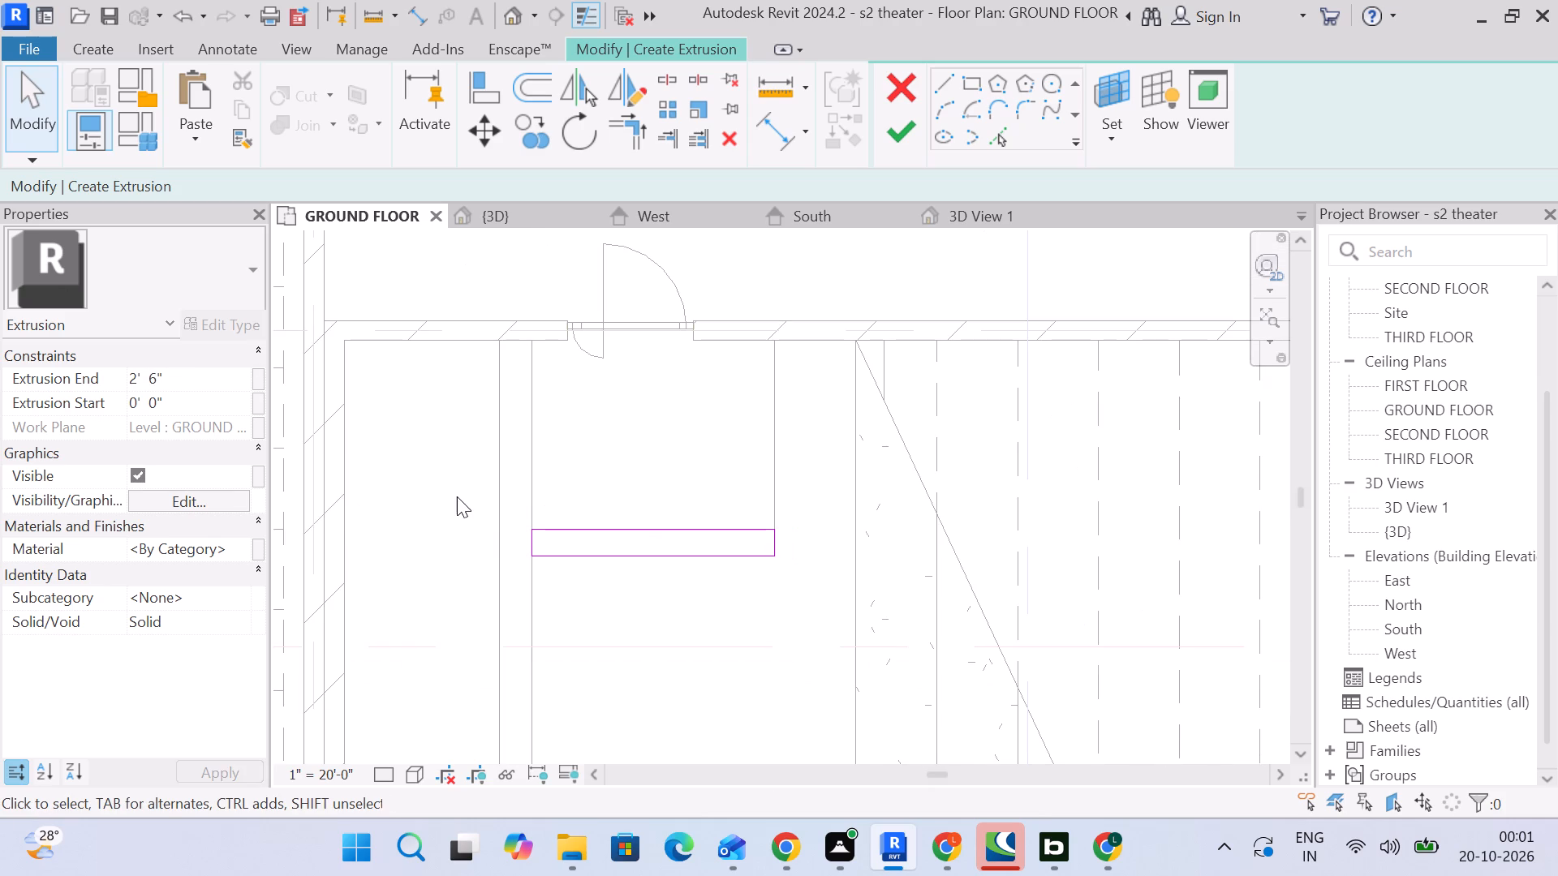
pyautogui.moveTo(457, 494); pyautogui.dragTo(833, 596)
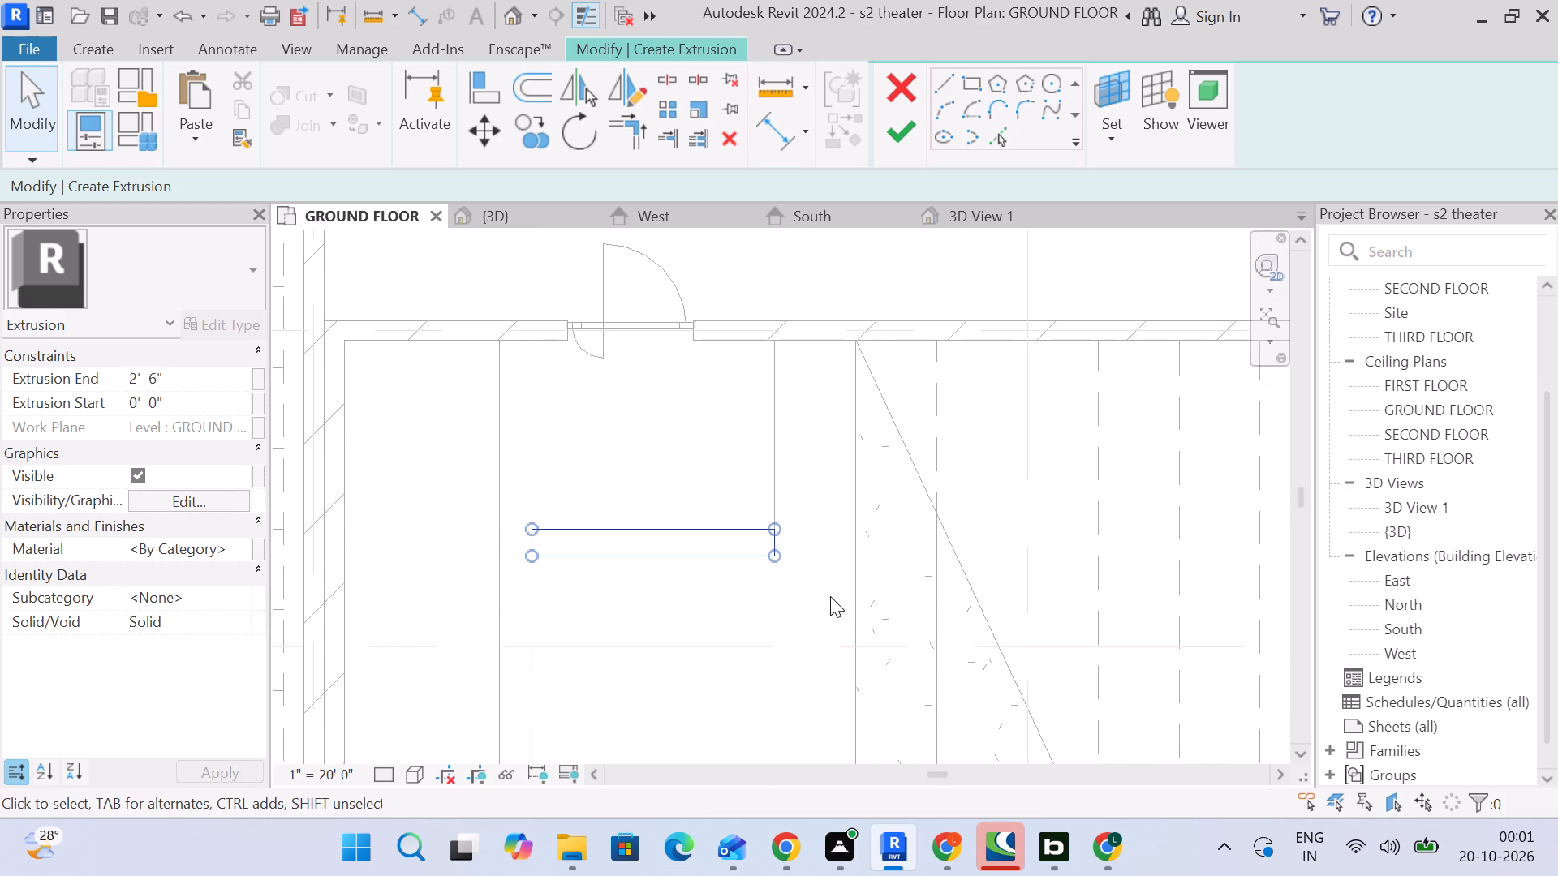
pyautogui.click(622, 96)
pyautogui.scroll(-5, 661, 321)
pyautogui.moveTo(725, 665); pyautogui.dragTo(751, 421, button='middle')
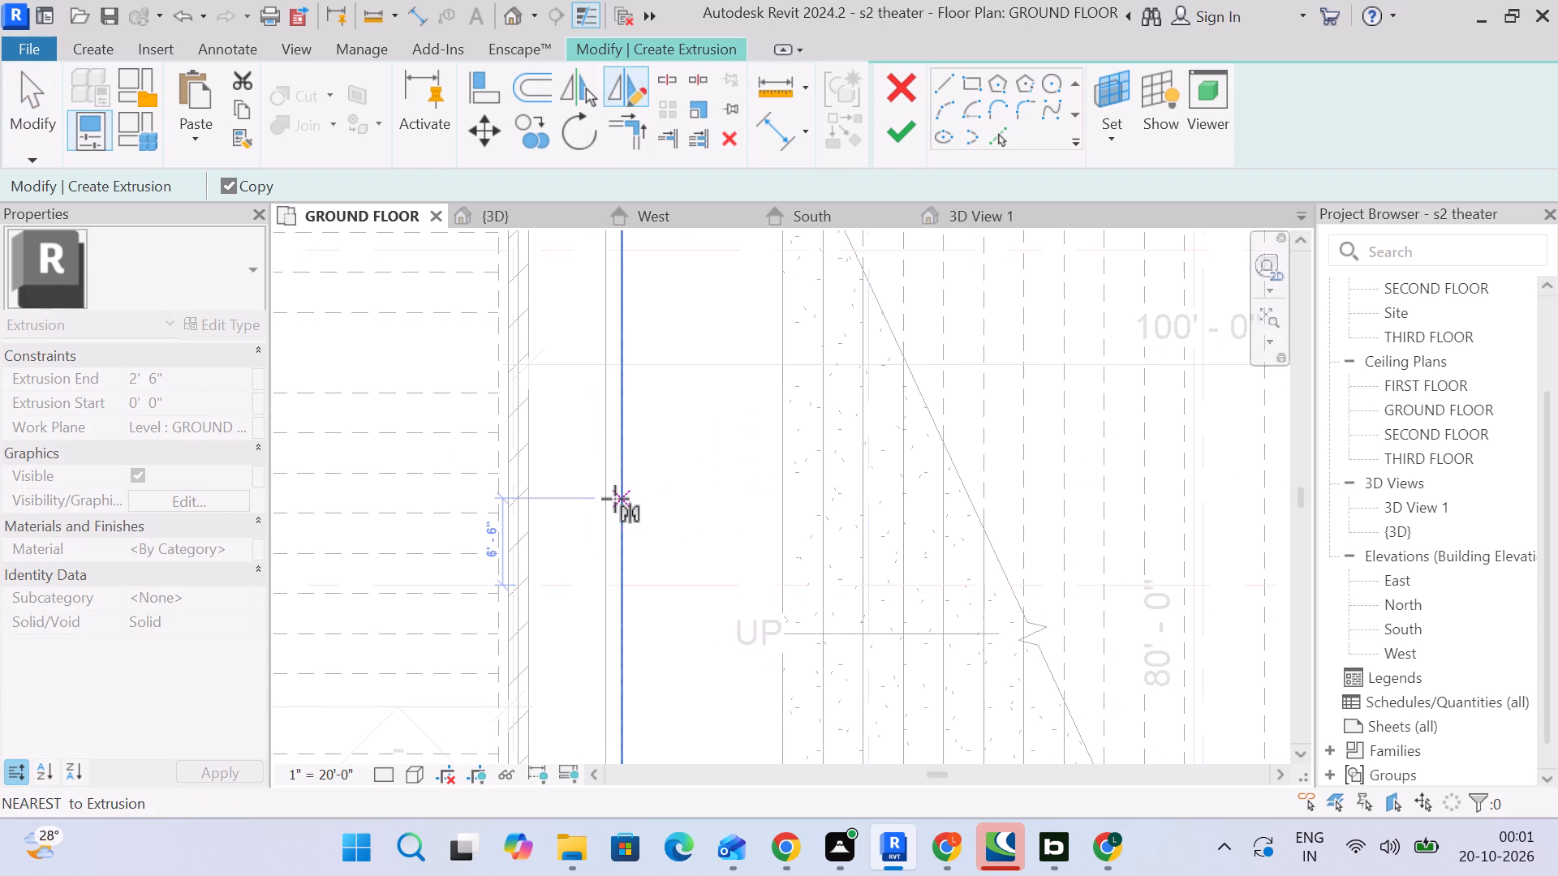
pyautogui.click(622, 636)
pyautogui.click(661, 637)
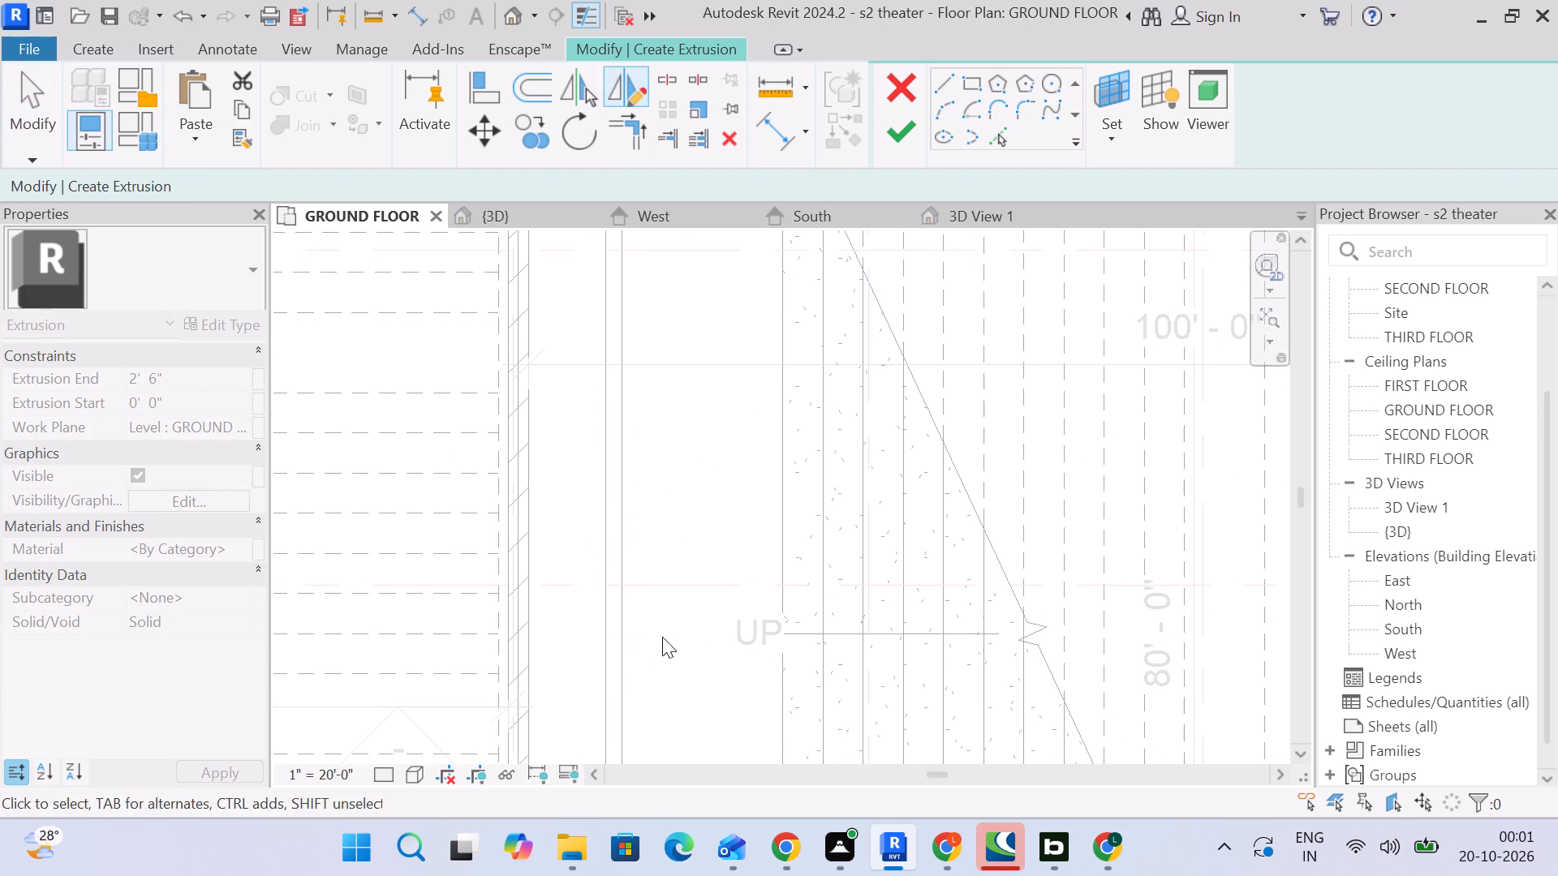
pyautogui.scroll(-4, 698, 641)
pyautogui.moveTo(695, 626); pyautogui.dragTo(685, 440, button='middle')
pyautogui.scroll(-3, 697, 455)
pyautogui.click(687, 462)
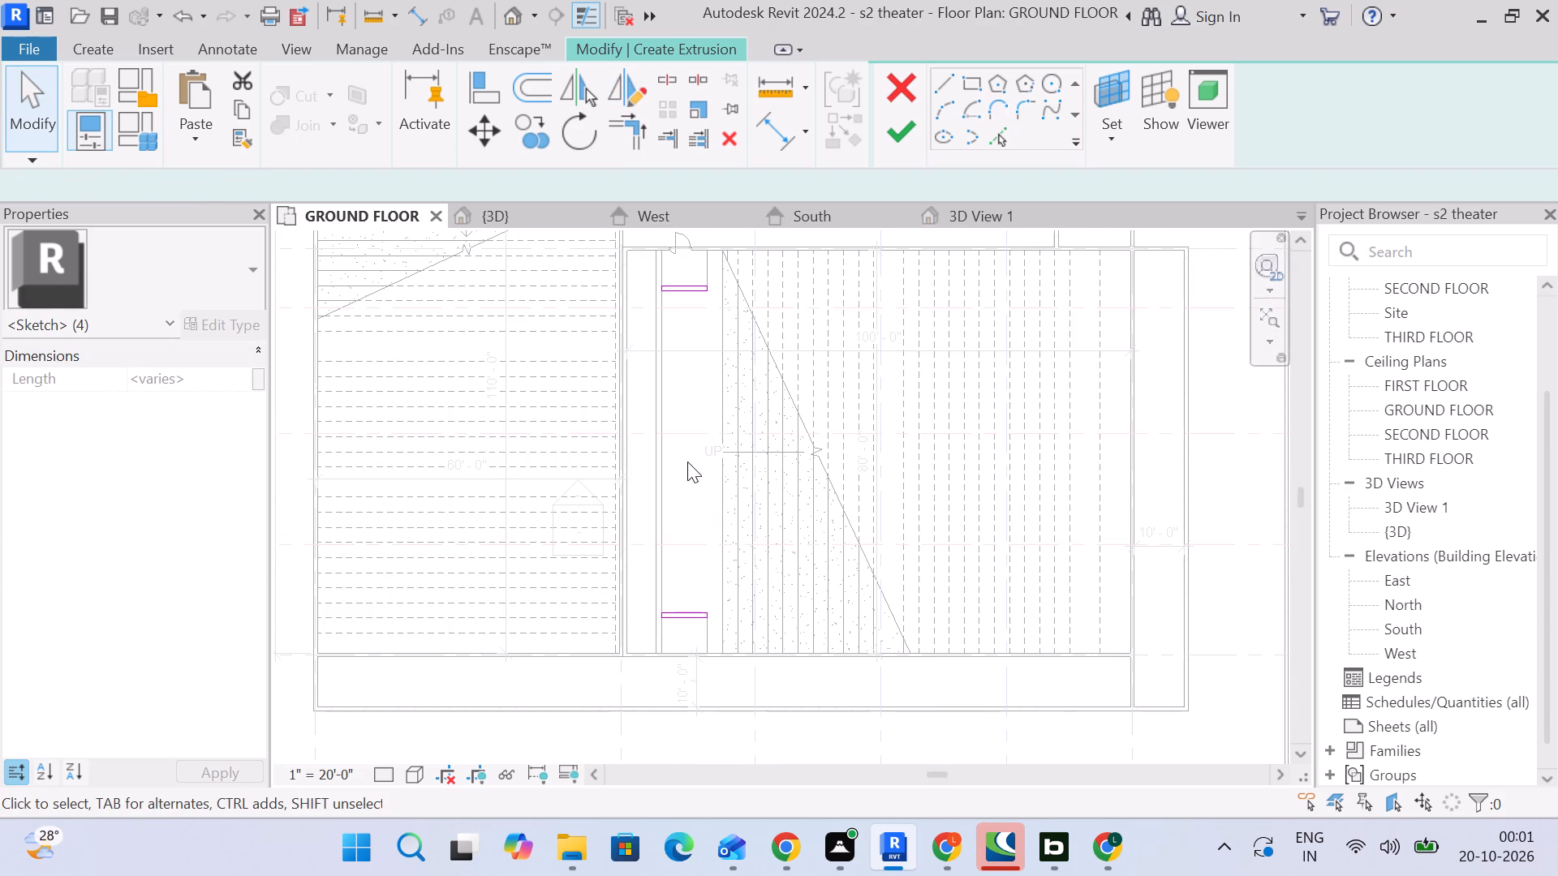
pyautogui.click(897, 131)
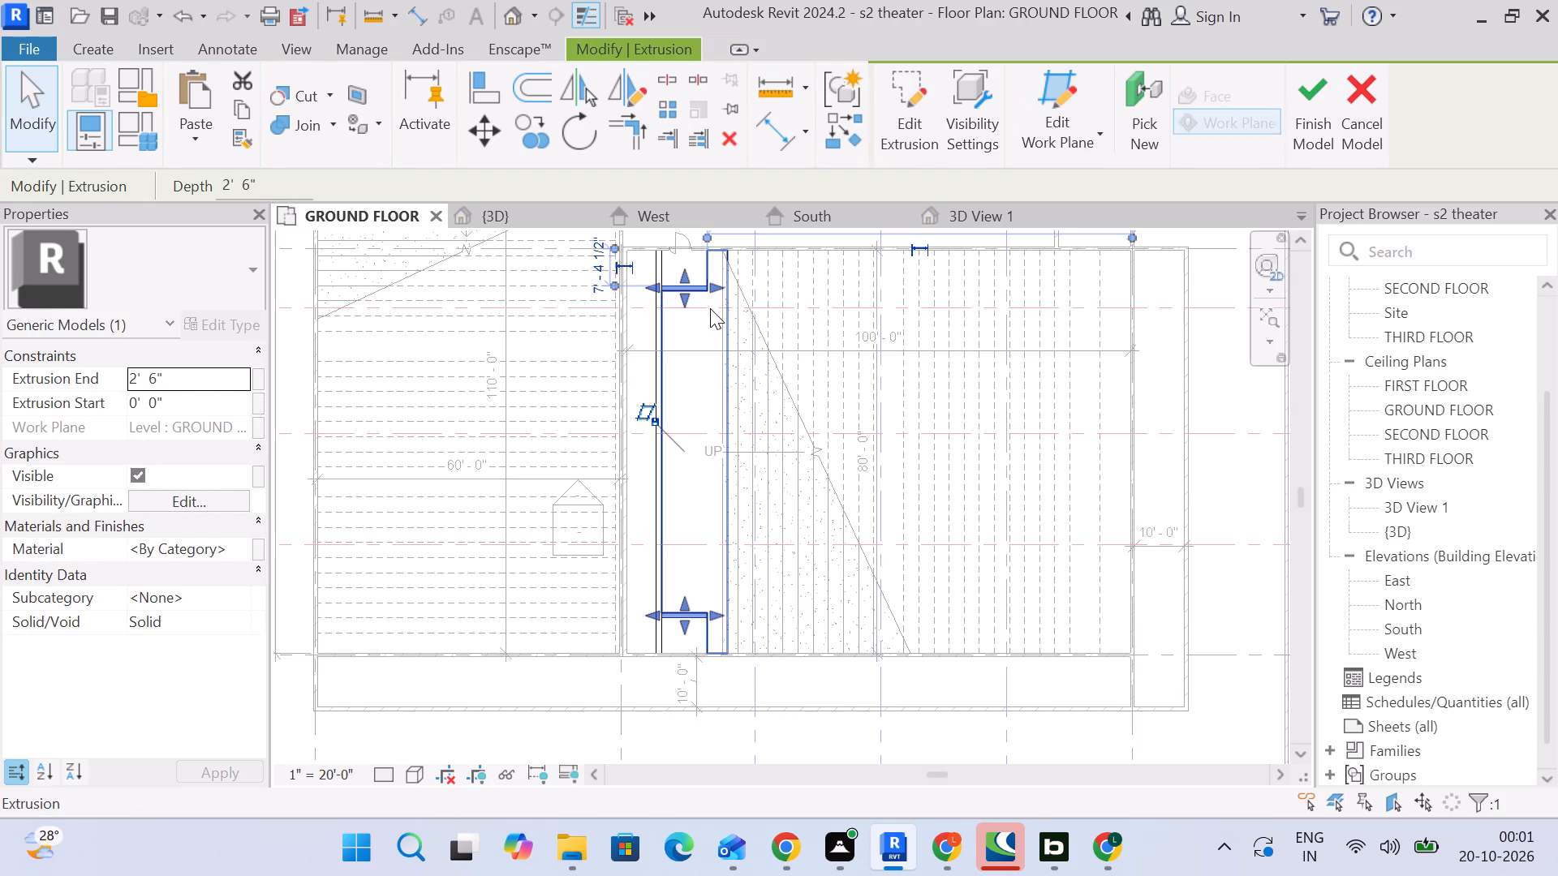
# Examine the new step extrusion against the platform in the 3D view, then check the platform extrusion in the ground floor plan.
pyautogui.scroll(4, 699, 286)
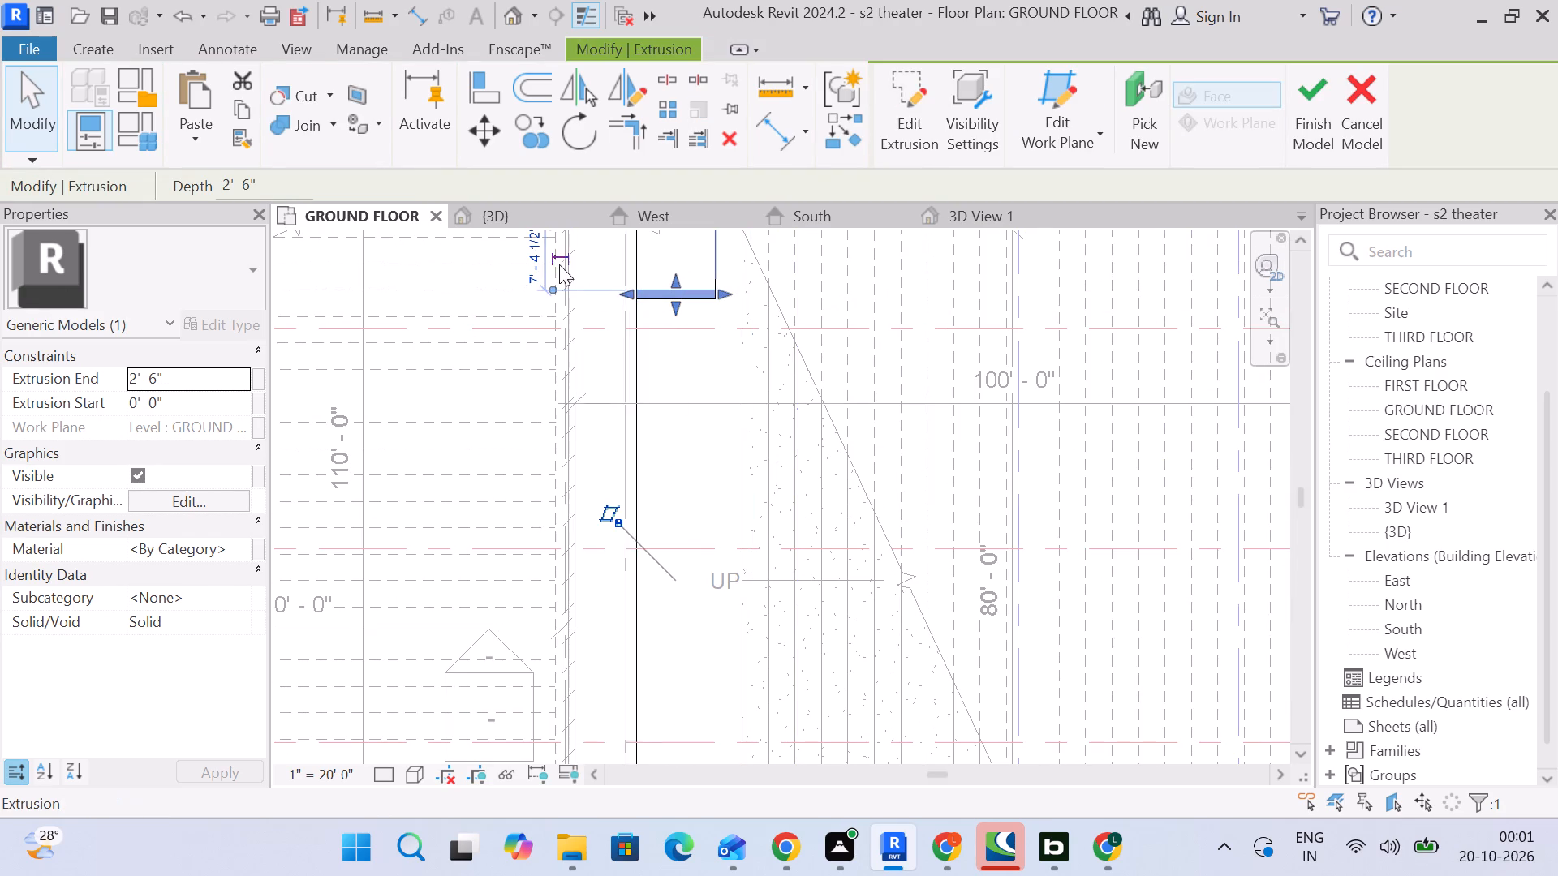
pyautogui.click(504, 221)
pyautogui.scroll(4, 1179, 392)
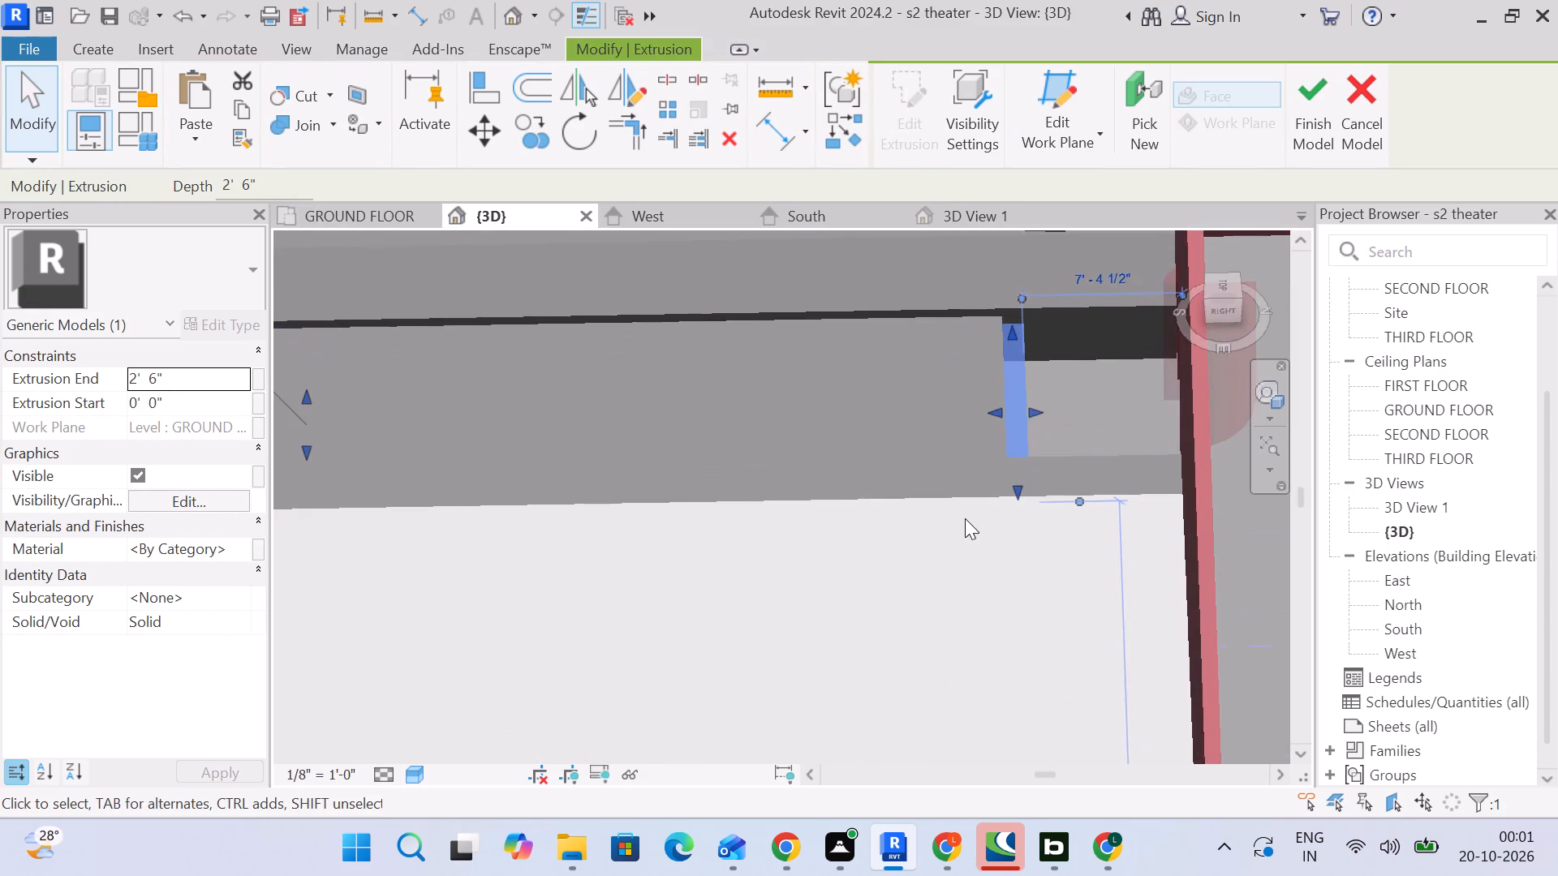
pyautogui.scroll(-3, 964, 518)
pyautogui.moveTo(986, 560); pyautogui.dragTo(930, 487, button='middle')
pyautogui.scroll(6, 981, 532)
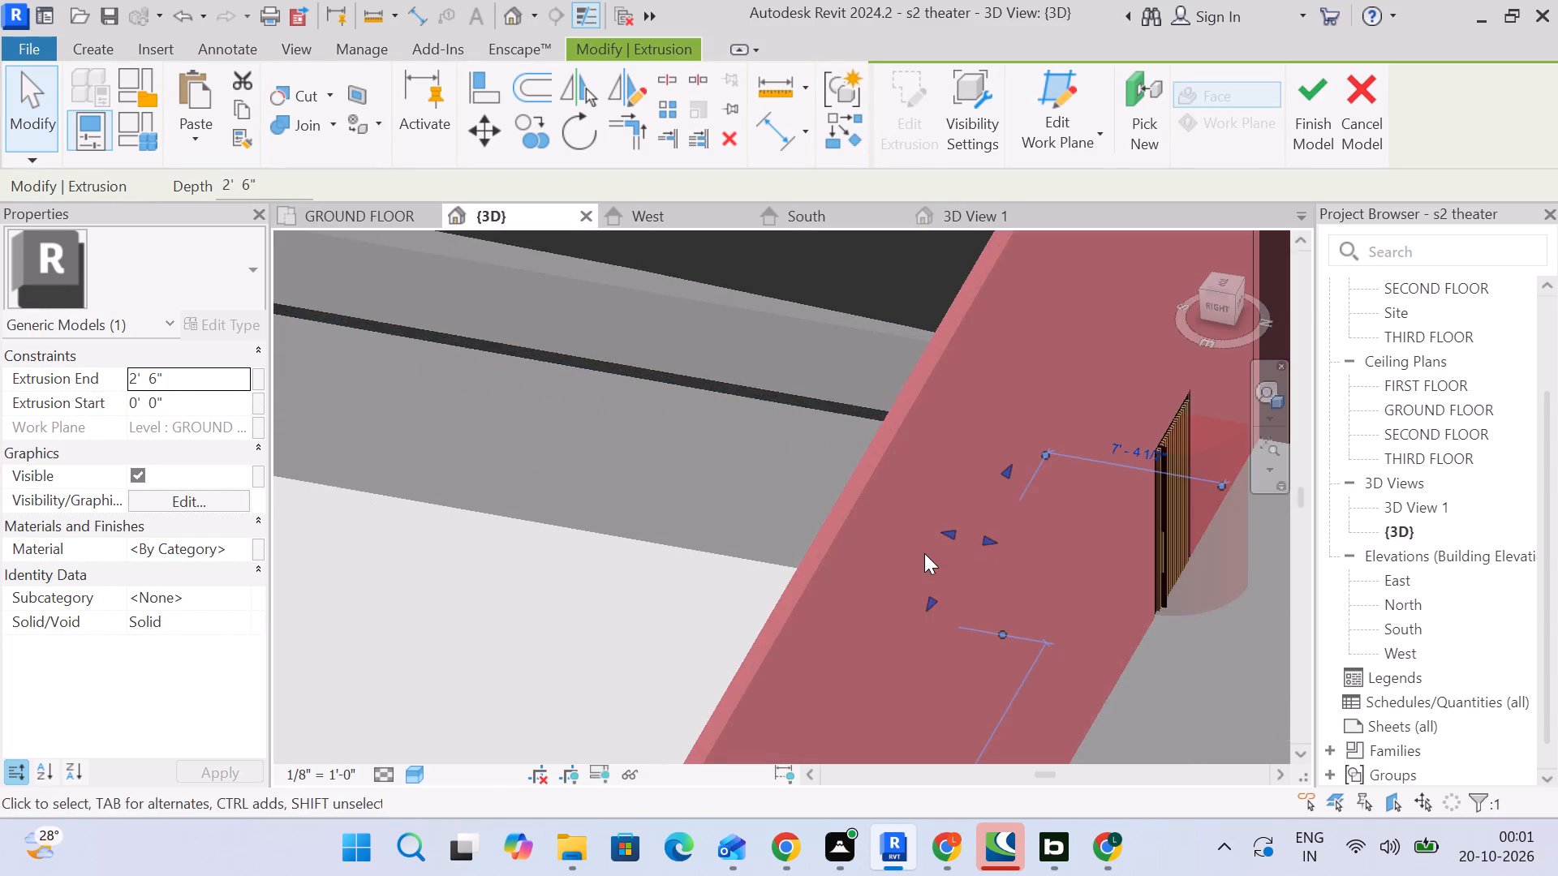
pyautogui.scroll(3, 924, 553)
pyautogui.moveTo(927, 573); pyautogui.dragTo(979, 479, button='middle')
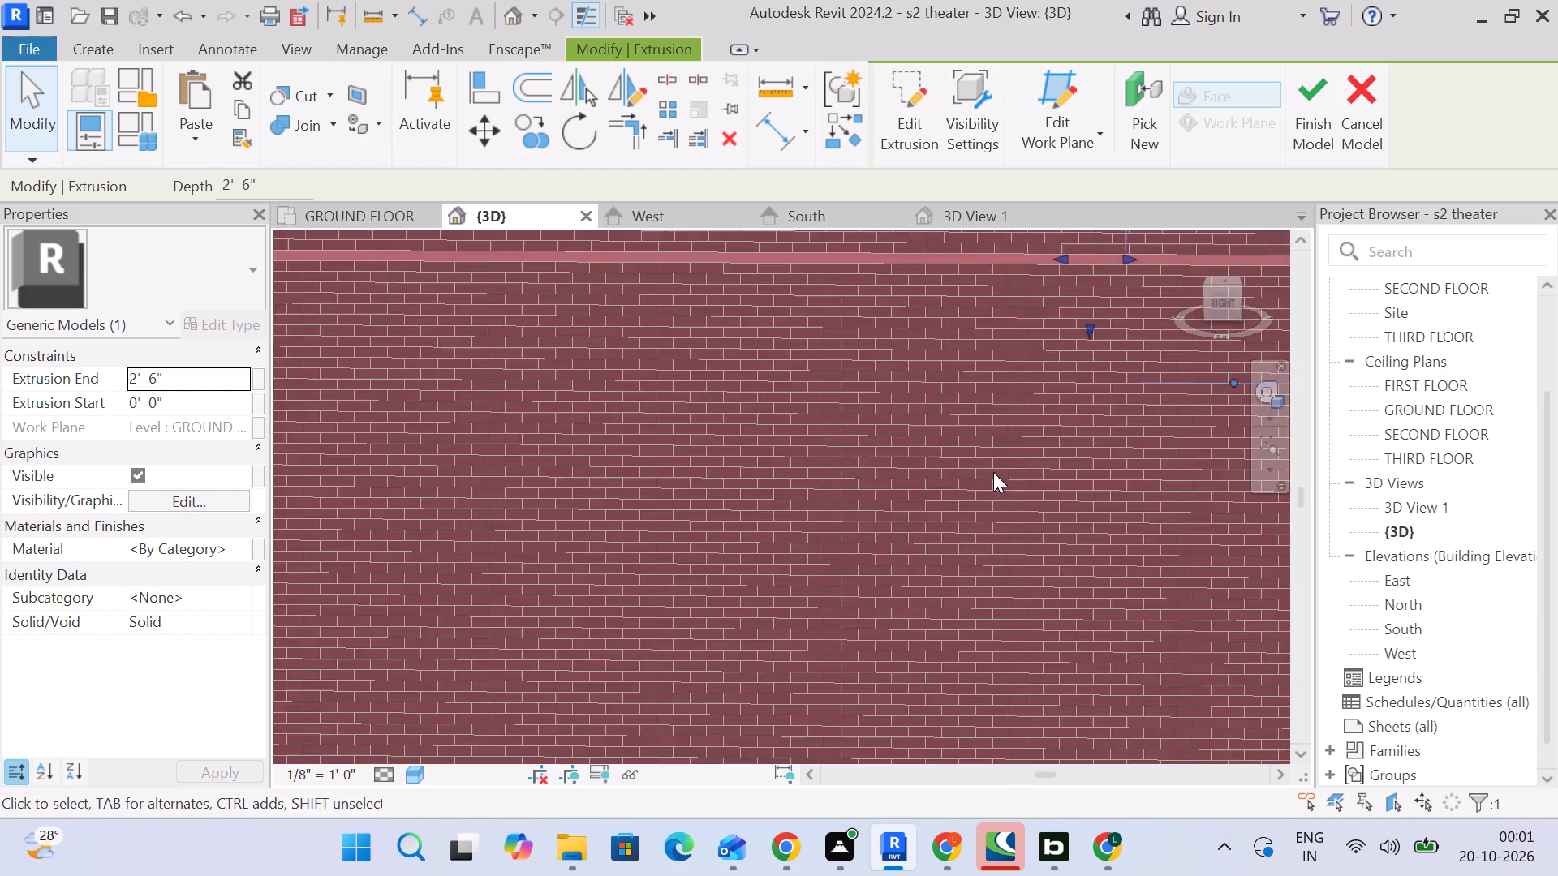
pyautogui.scroll(-3, 995, 472)
pyautogui.moveTo(992, 510); pyautogui.dragTo(935, 828, button='middle')
pyautogui.scroll(4, 1010, 620)
pyautogui.scroll(-3, 1069, 519)
pyautogui.moveTo(1069, 519); pyautogui.dragTo(1063, 573, button='middle')
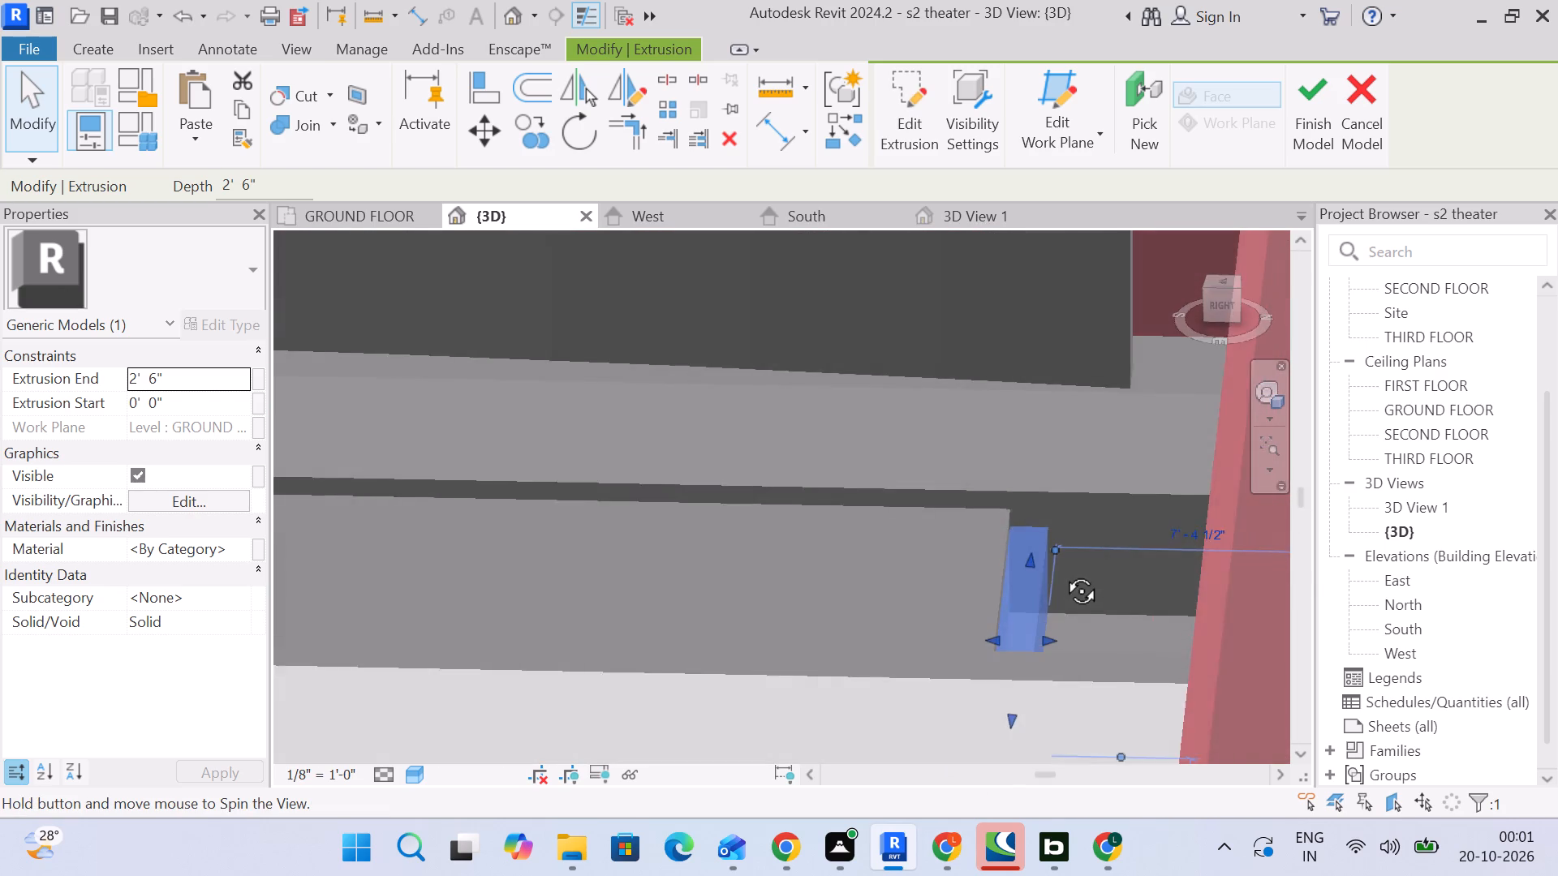
pyautogui.moveTo(1063, 573); pyautogui.dragTo(1059, 586, button='middle')
pyautogui.scroll(8, 1047, 579)
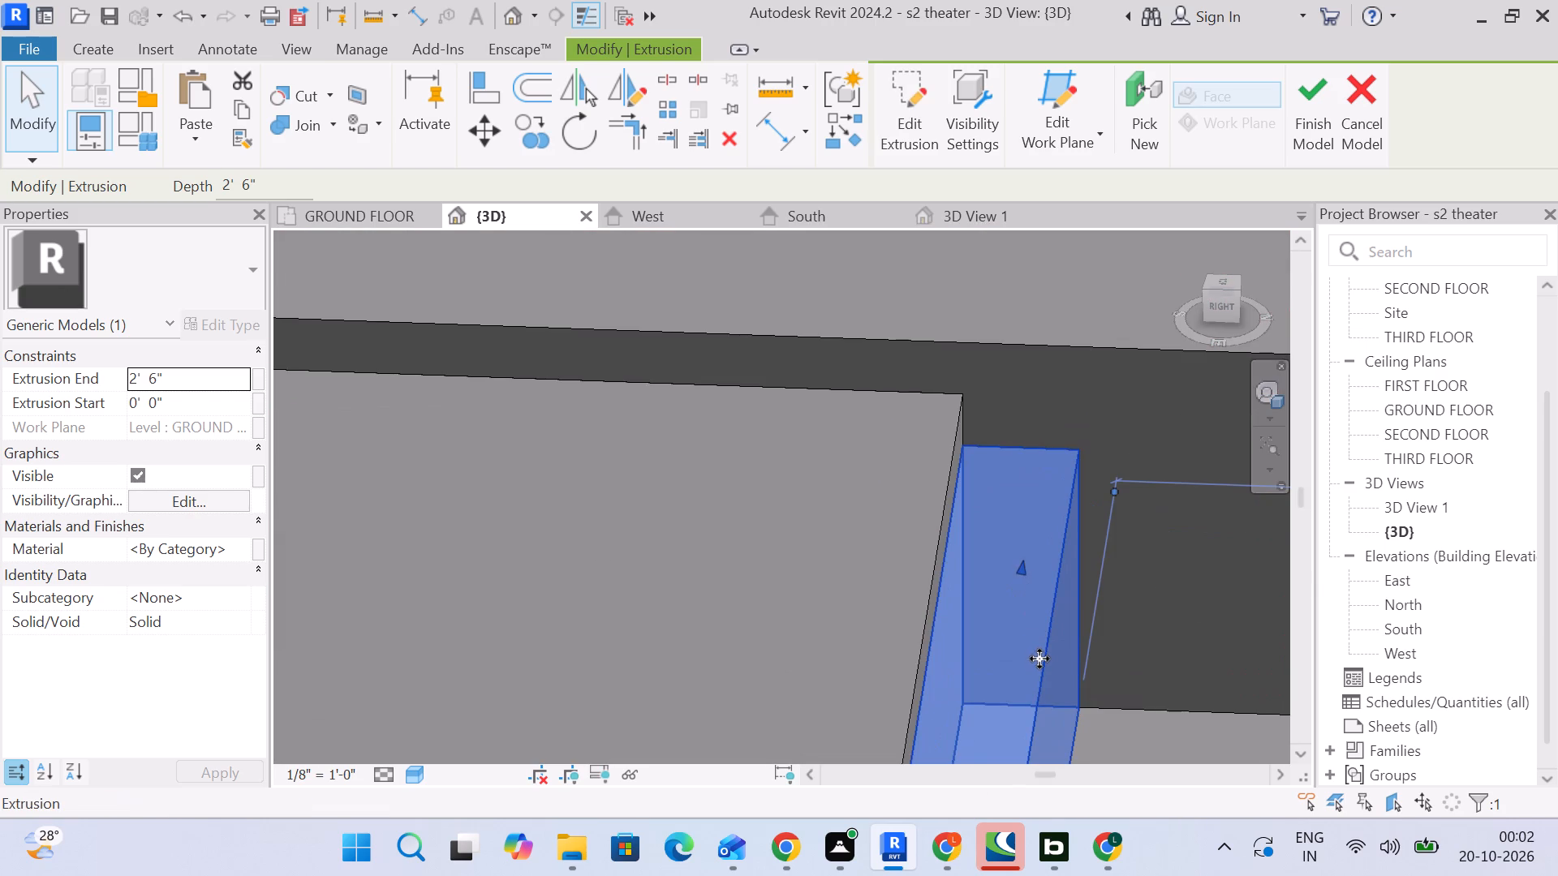
pyautogui.scroll(-2, 1043, 660)
pyautogui.moveTo(1043, 661); pyautogui.dragTo(1025, 657, button='middle')
pyautogui.scroll(-4, 1025, 652)
pyautogui.moveTo(1031, 664); pyautogui.dragTo(1115, 662, button='middle')
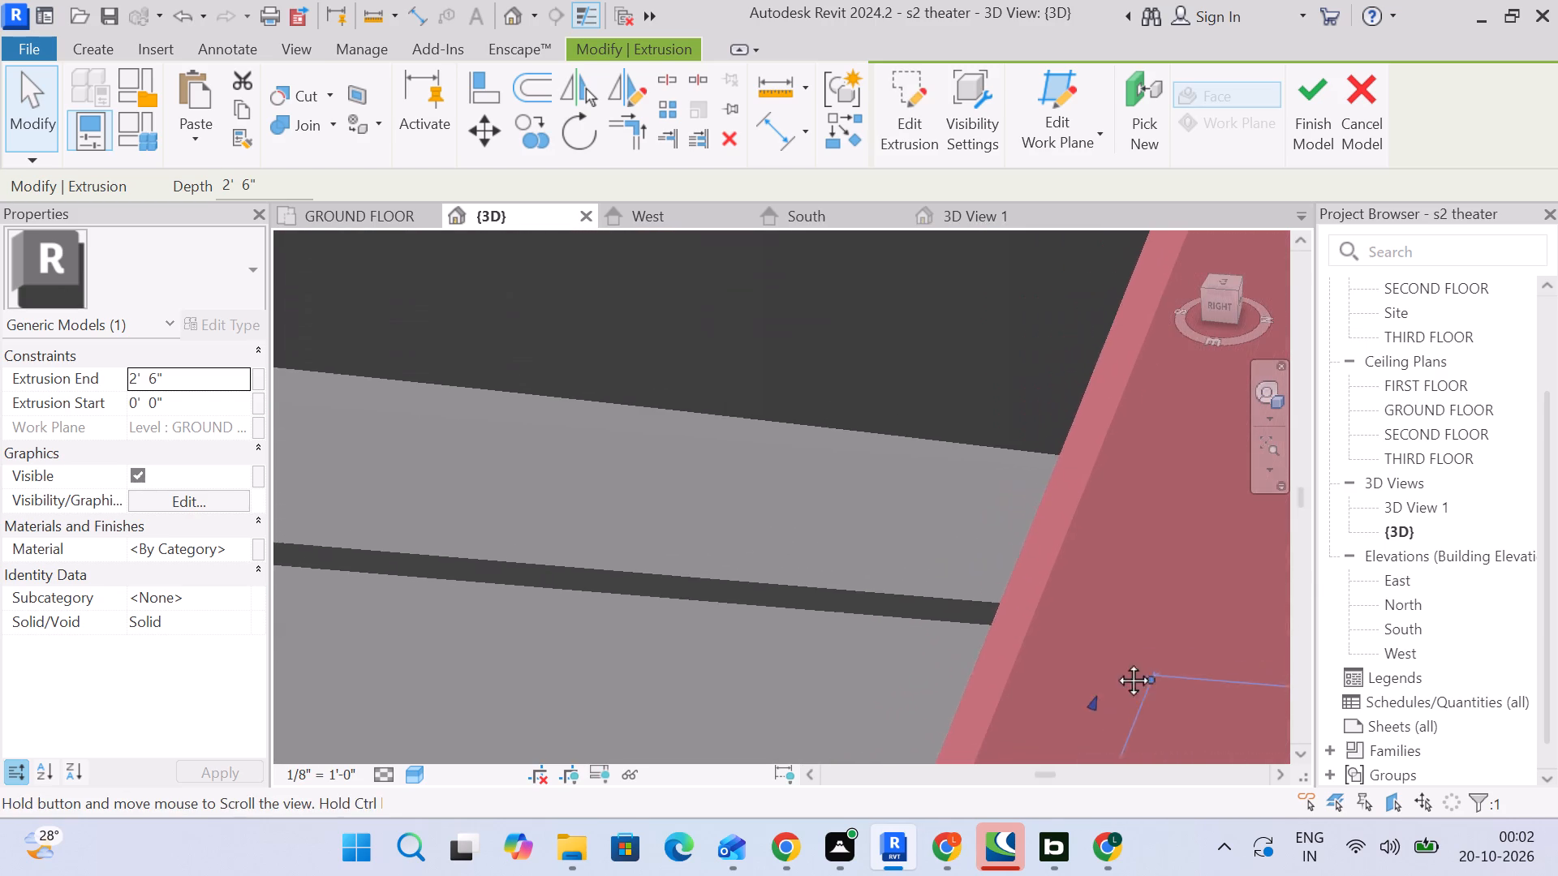
pyautogui.moveTo(1115, 662); pyautogui.dragTo(1138, 642, button='middle')
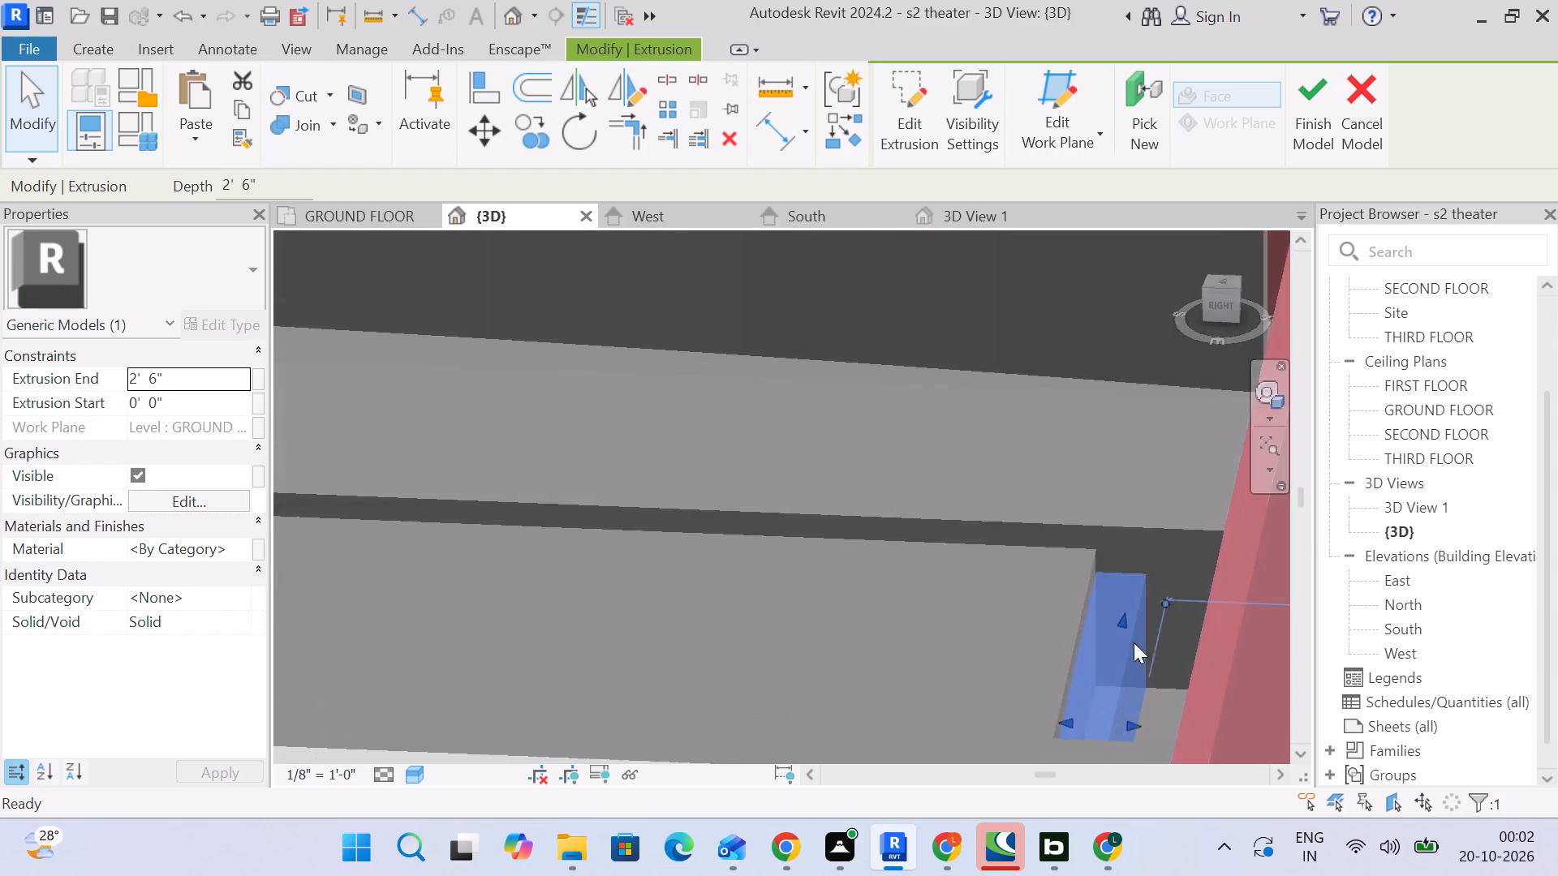
pyautogui.scroll(-3, 1132, 640)
pyautogui.moveTo(1117, 641); pyautogui.dragTo(1113, 547, button='middle')
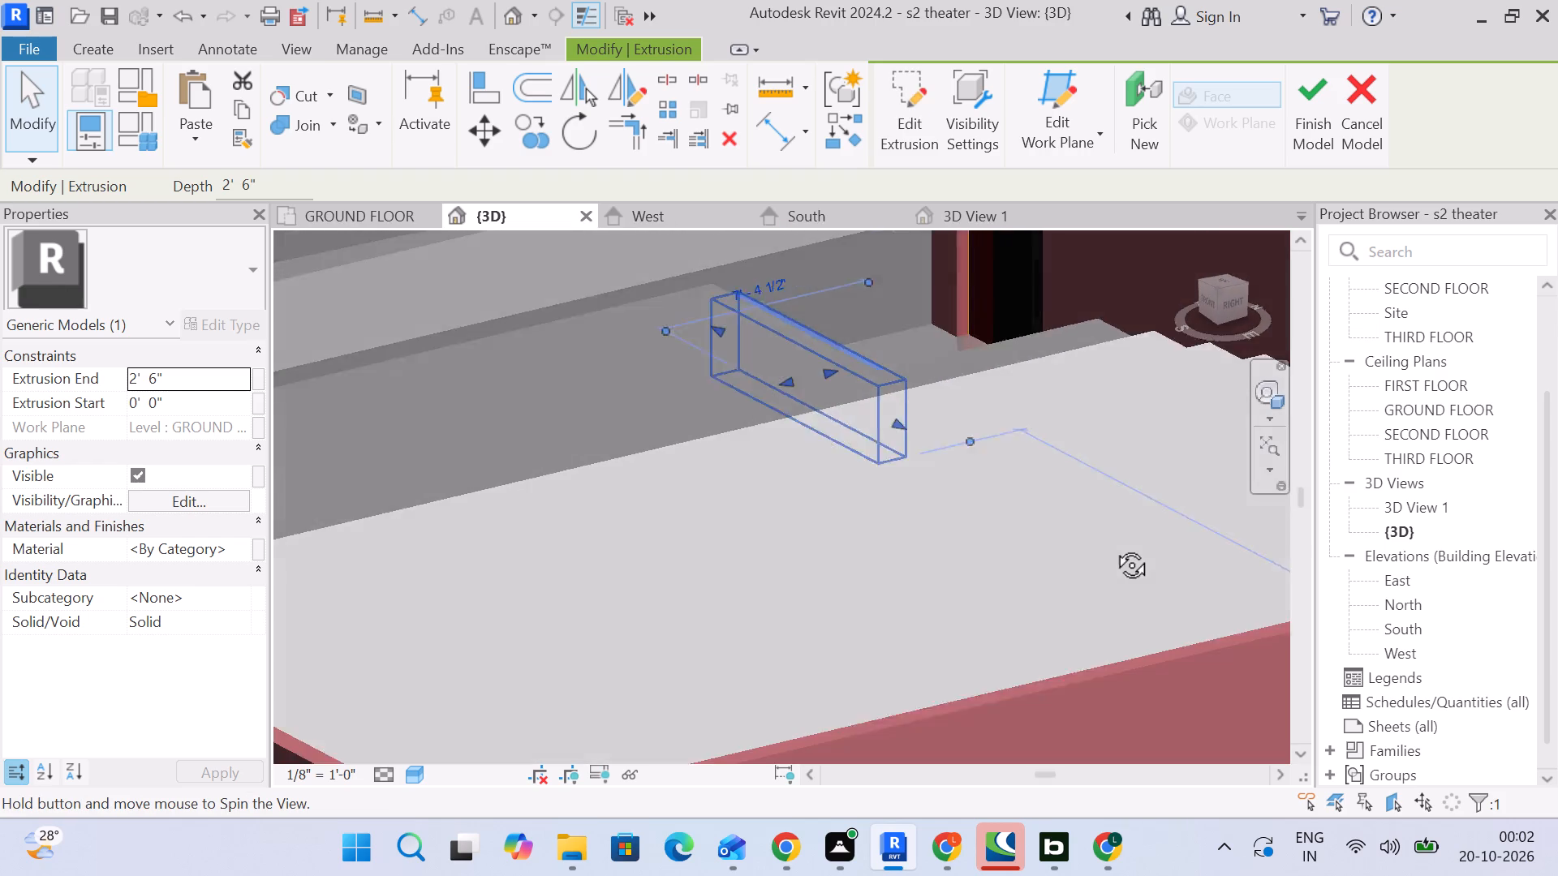
pyautogui.moveTo(1113, 547); pyautogui.dragTo(993, 580, button='middle')
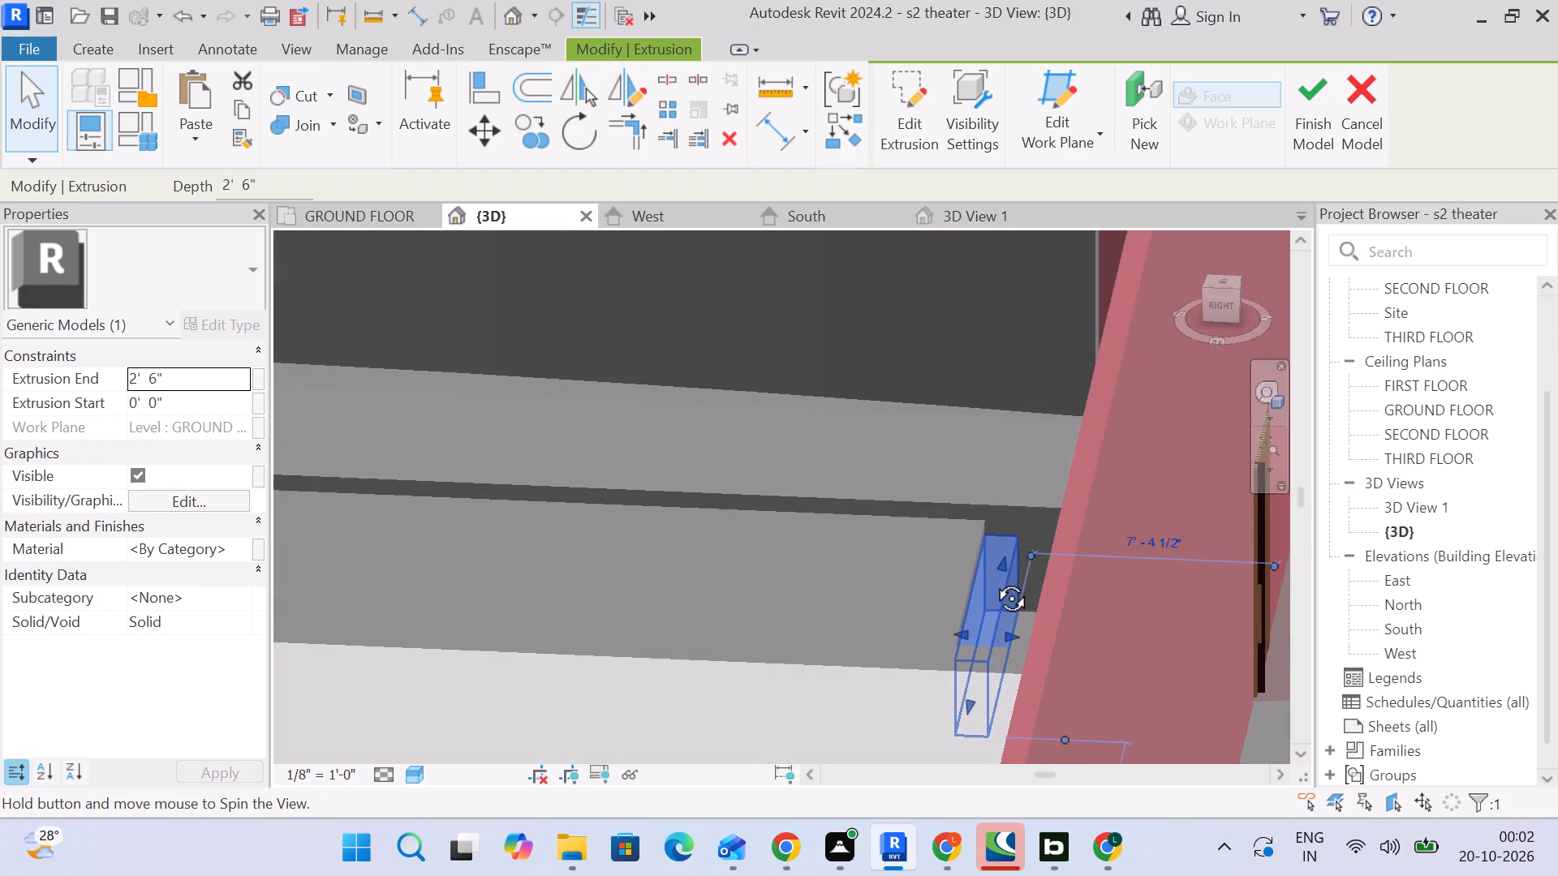
pyautogui.moveTo(993, 580); pyautogui.dragTo(1007, 609, button='middle')
pyautogui.scroll(-5, 1006, 606)
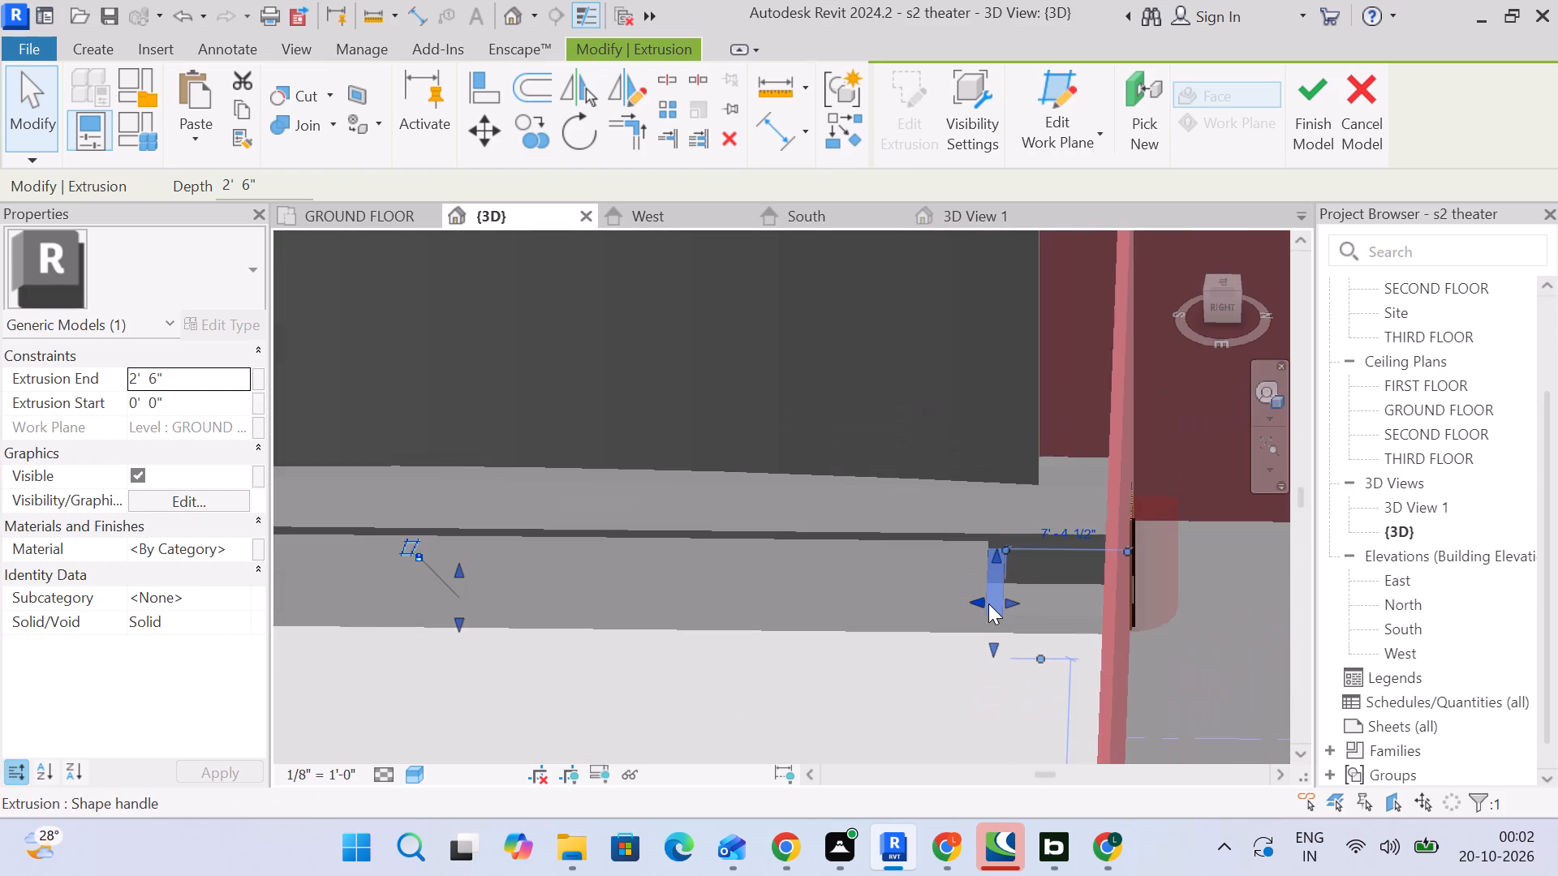
pyautogui.scroll(-3, 988, 603)
pyautogui.moveTo(1001, 624); pyautogui.dragTo(764, 455, button='middle')
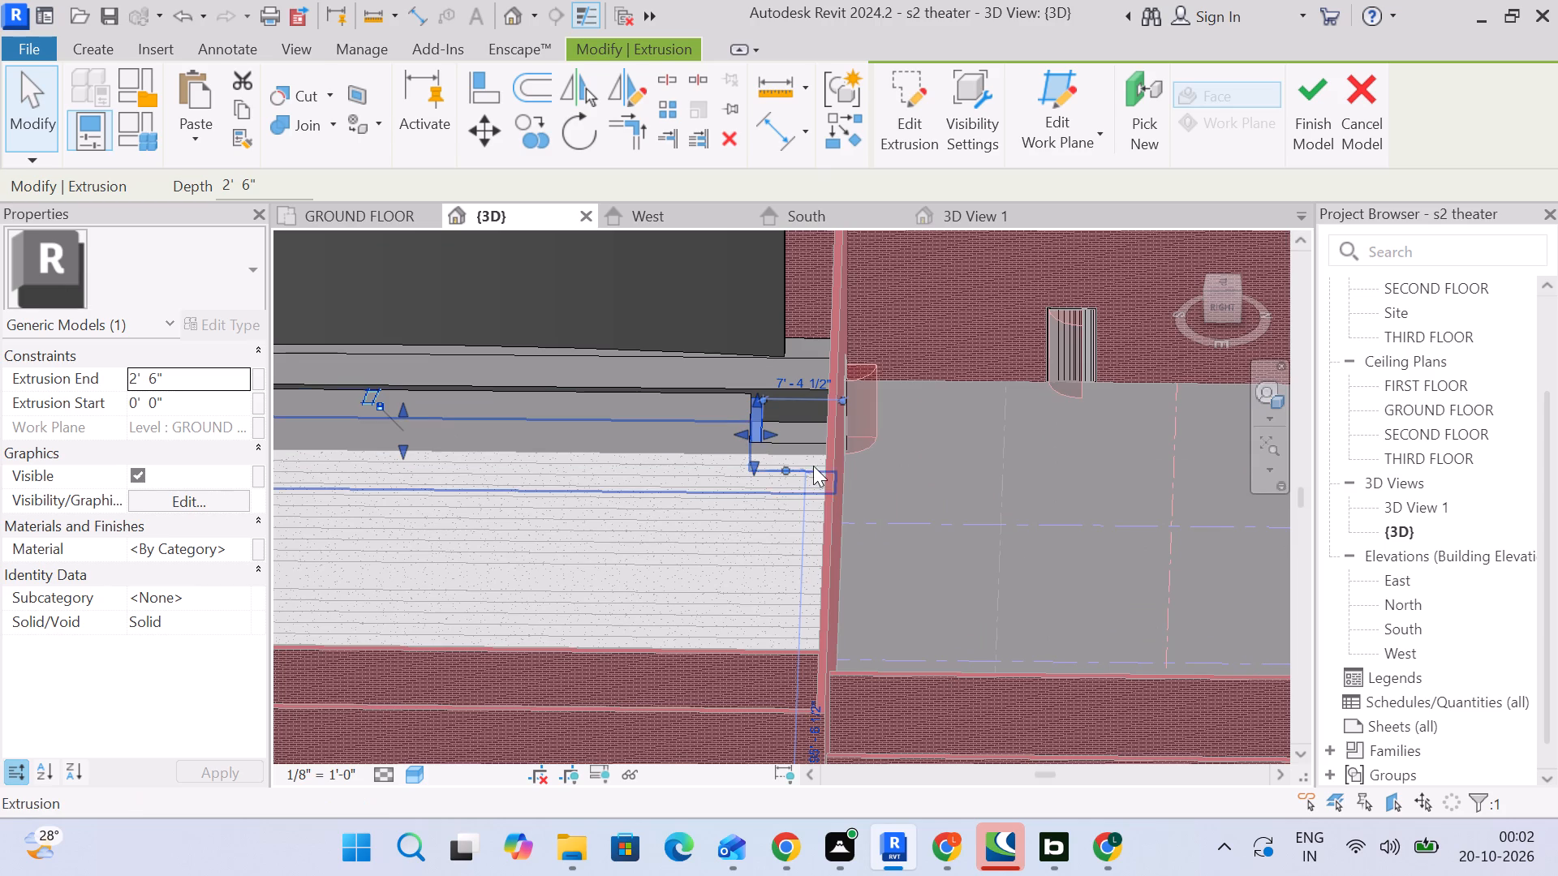
pyautogui.scroll(-3, 813, 466)
pyautogui.click(355, 210)
pyautogui.scroll(-2, 726, 331)
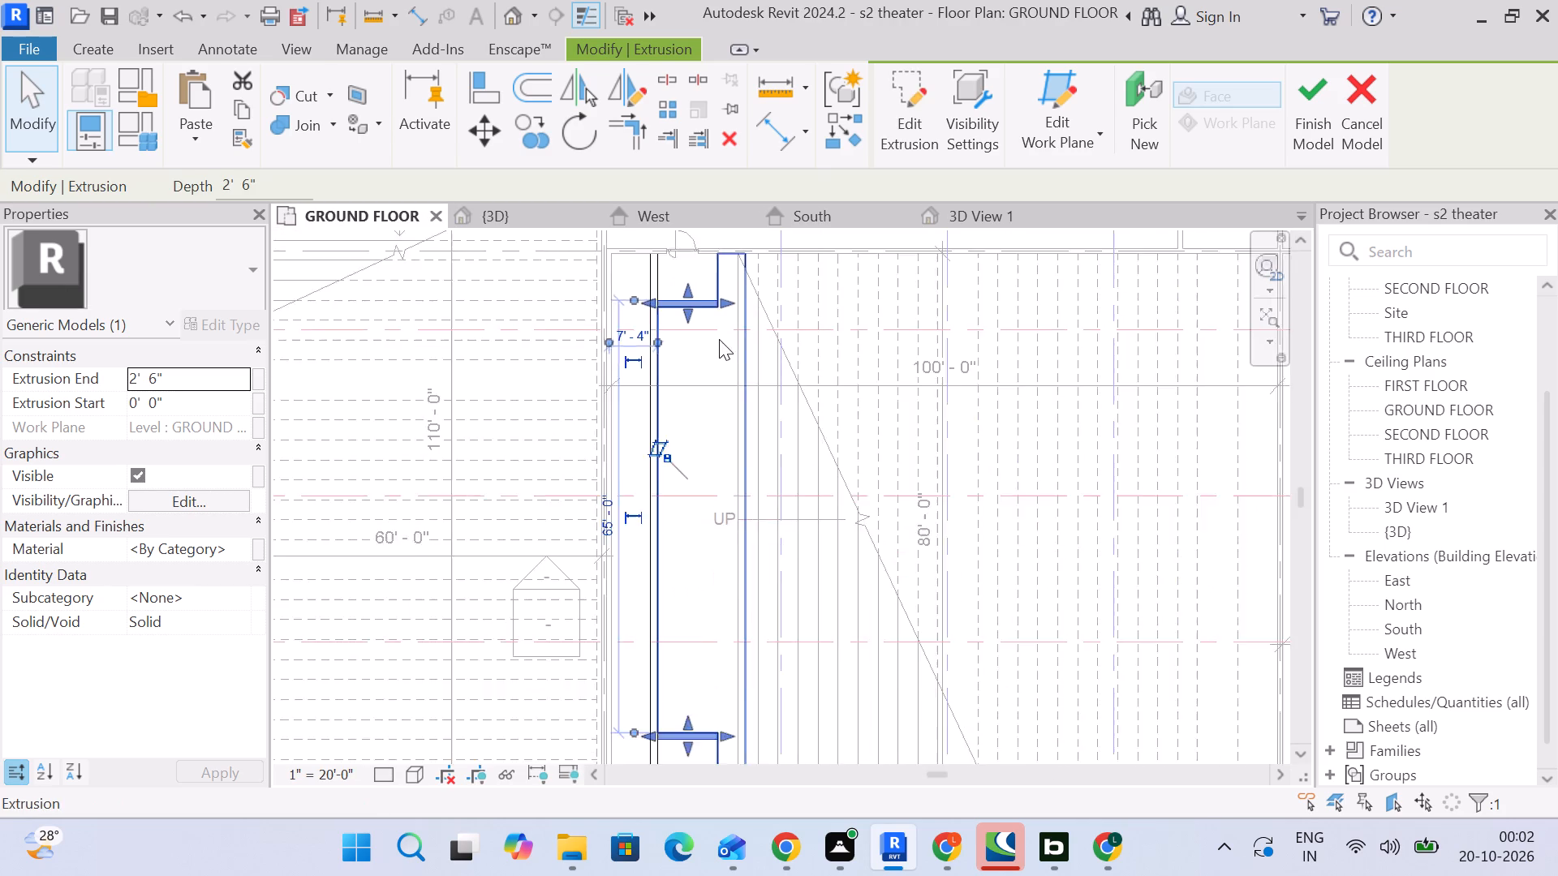
pyautogui.scroll(-2, 719, 339)
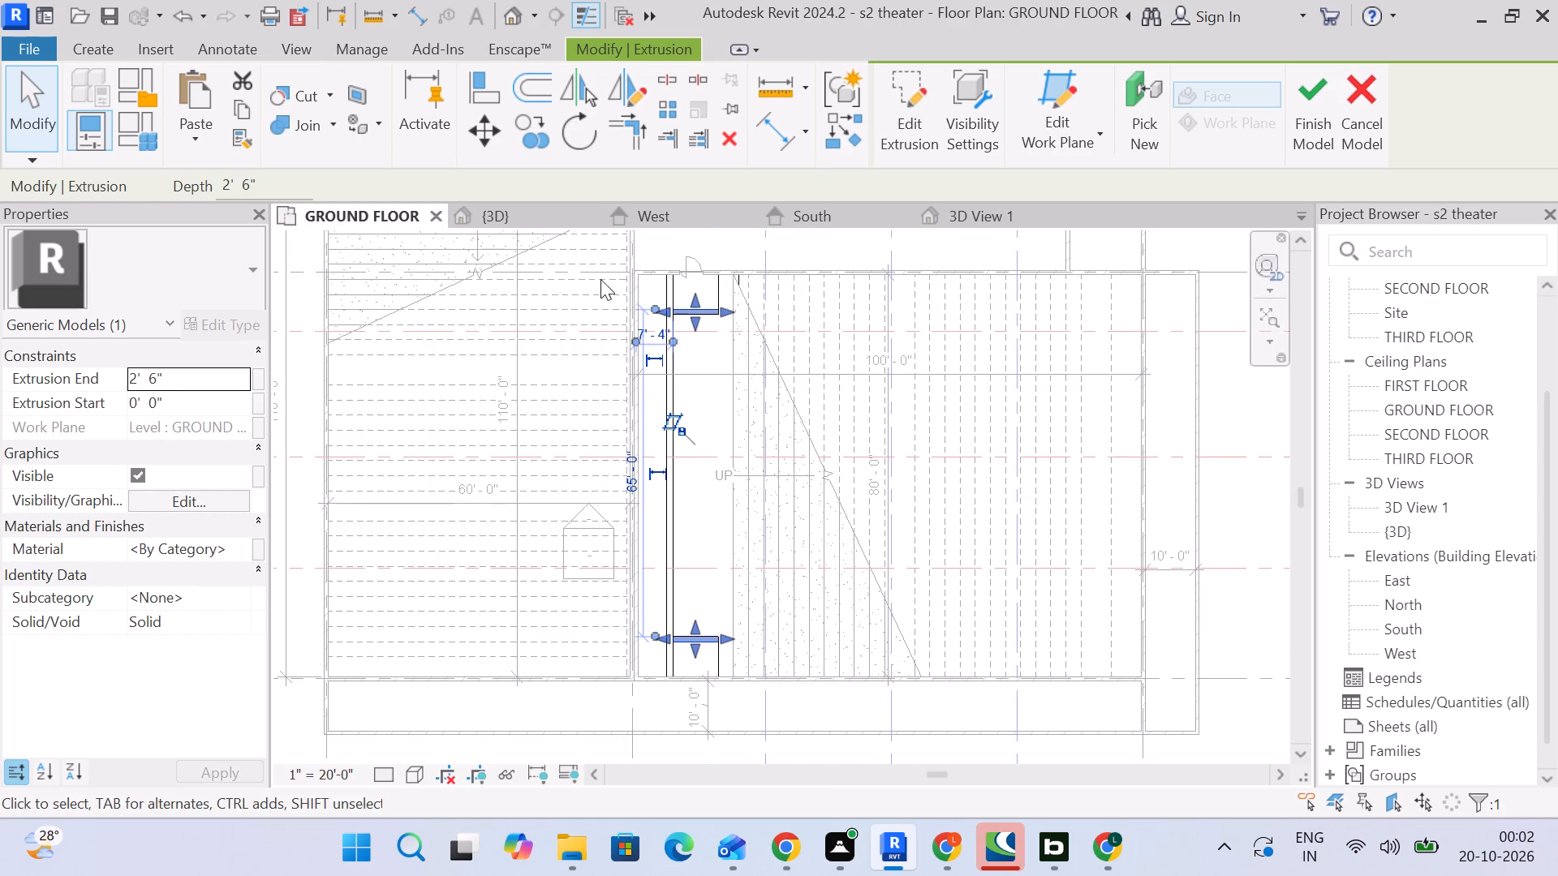
pyautogui.click(705, 405)
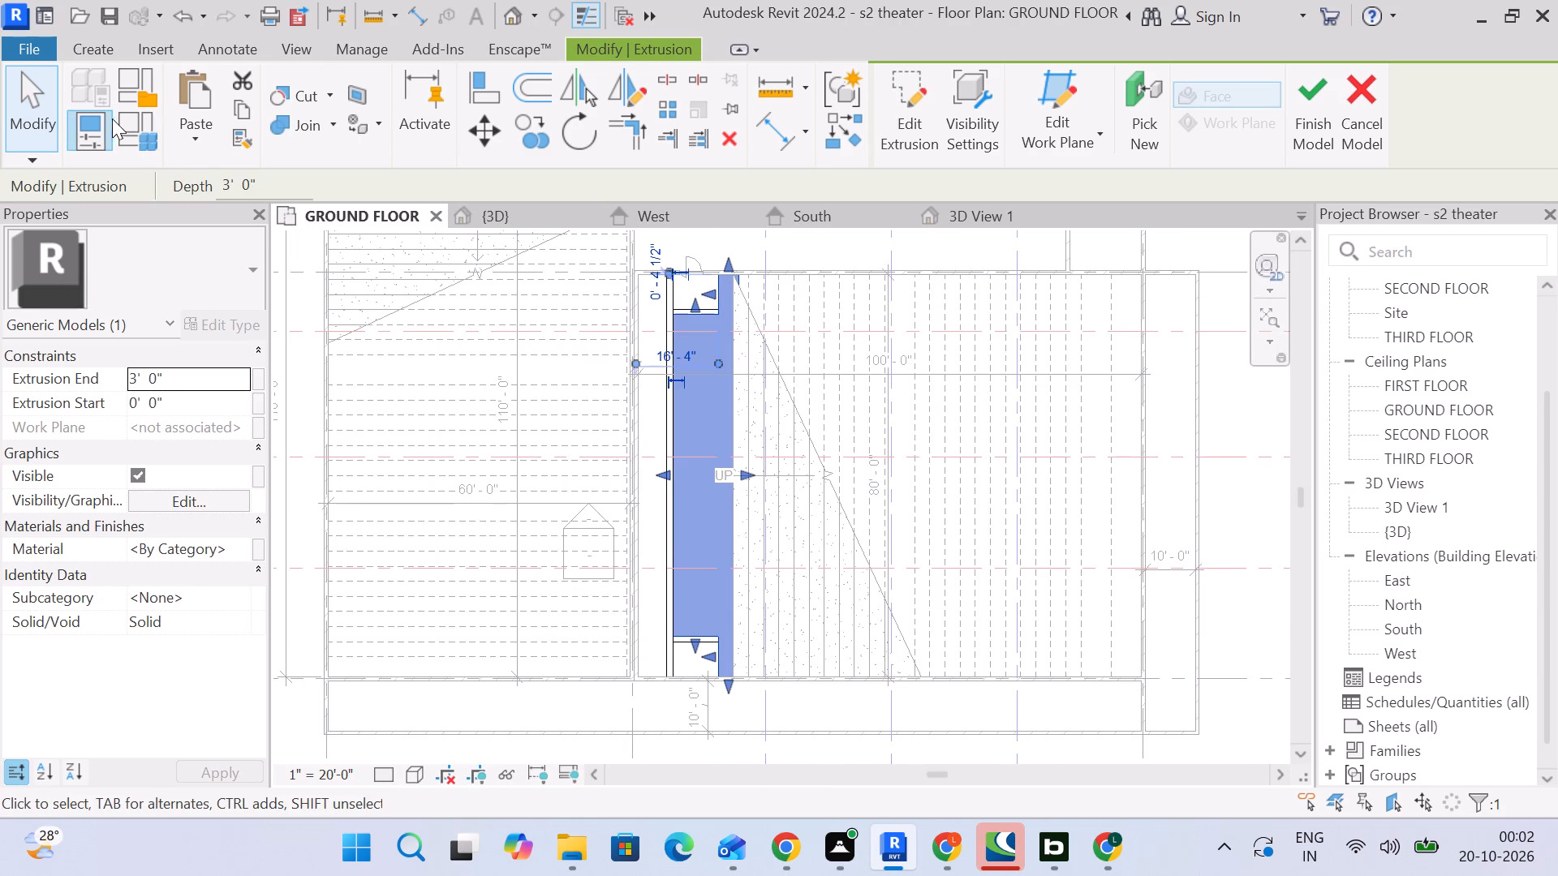
pyautogui.click(303, 497)
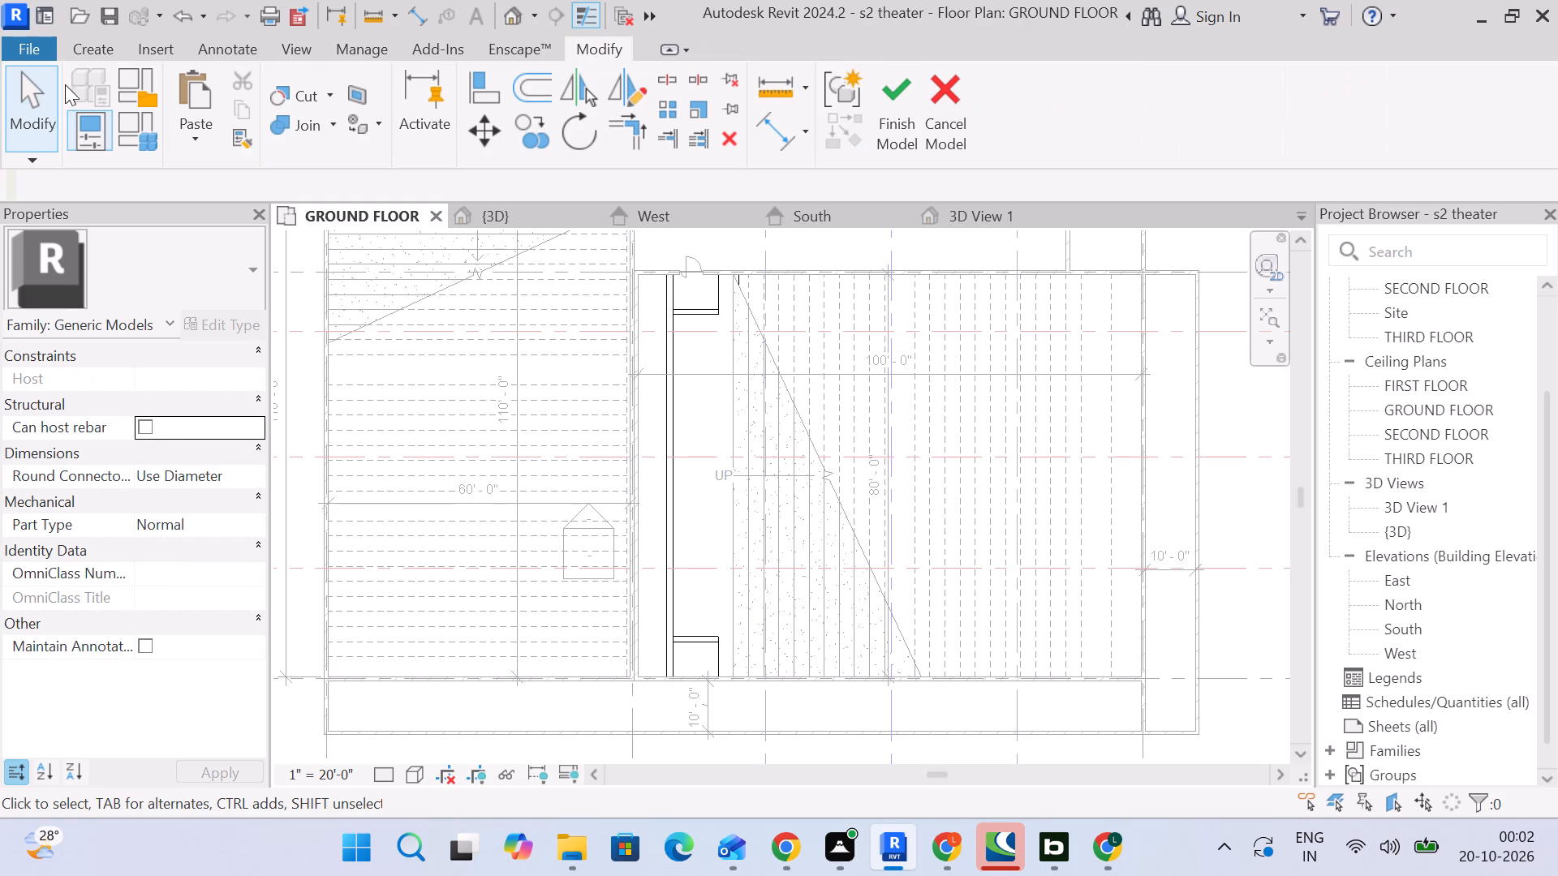
# Start a new extrusion and sketch a rectangle 9' by about 1'-1" against the first step in the door-side notch.
pyautogui.click(84, 53)
pyautogui.click(197, 93)
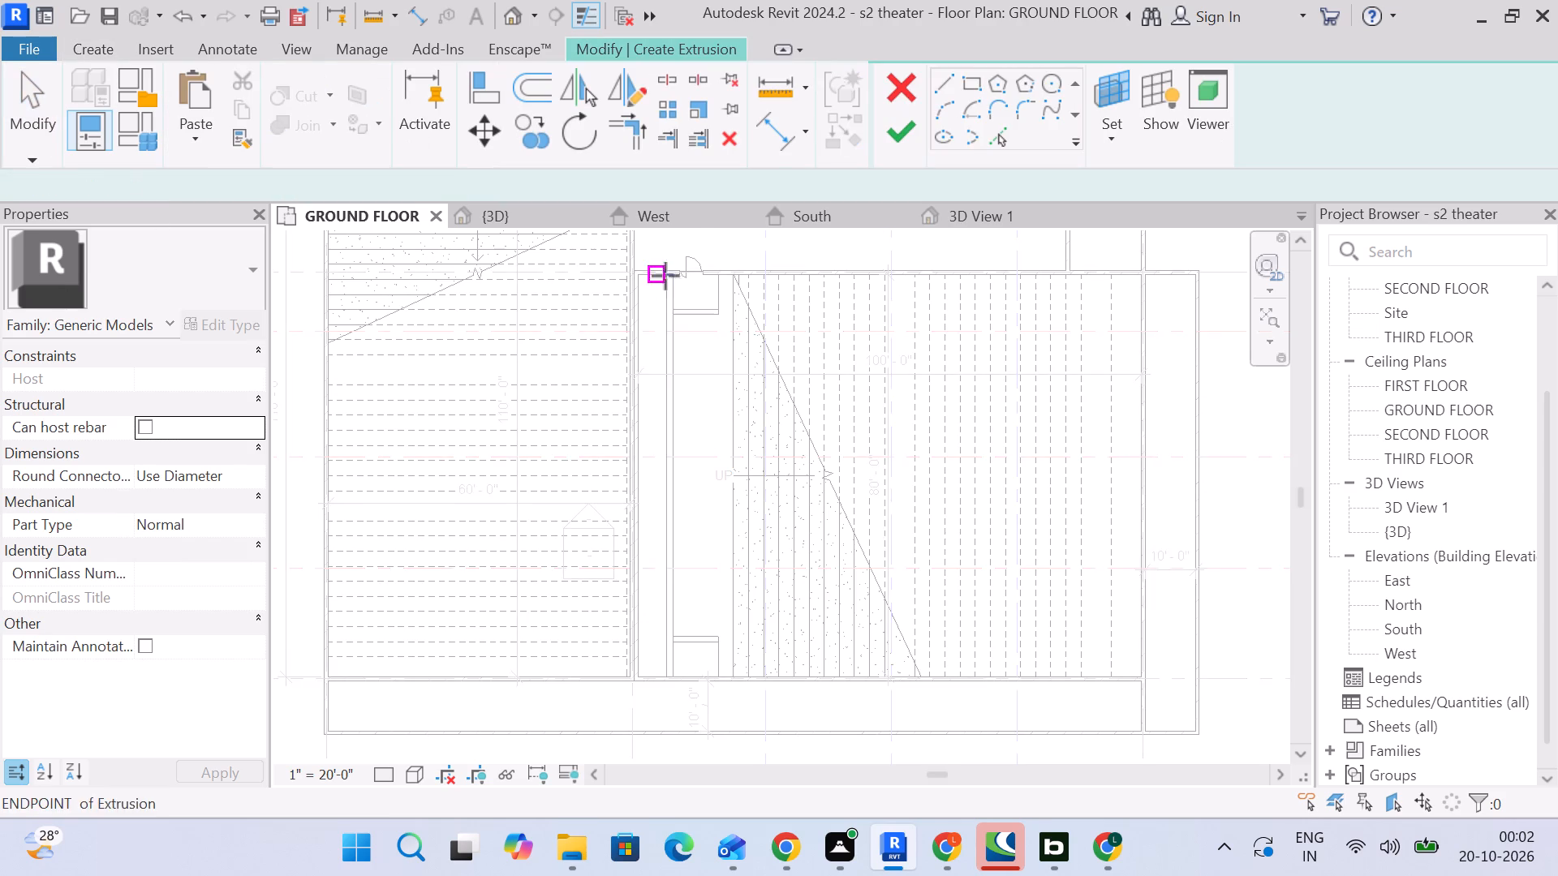
pyautogui.scroll(12, 669, 277)
pyautogui.scroll(1, 629, 367)
pyautogui.moveTo(629, 367); pyautogui.dragTo(616, 541, button='middle')
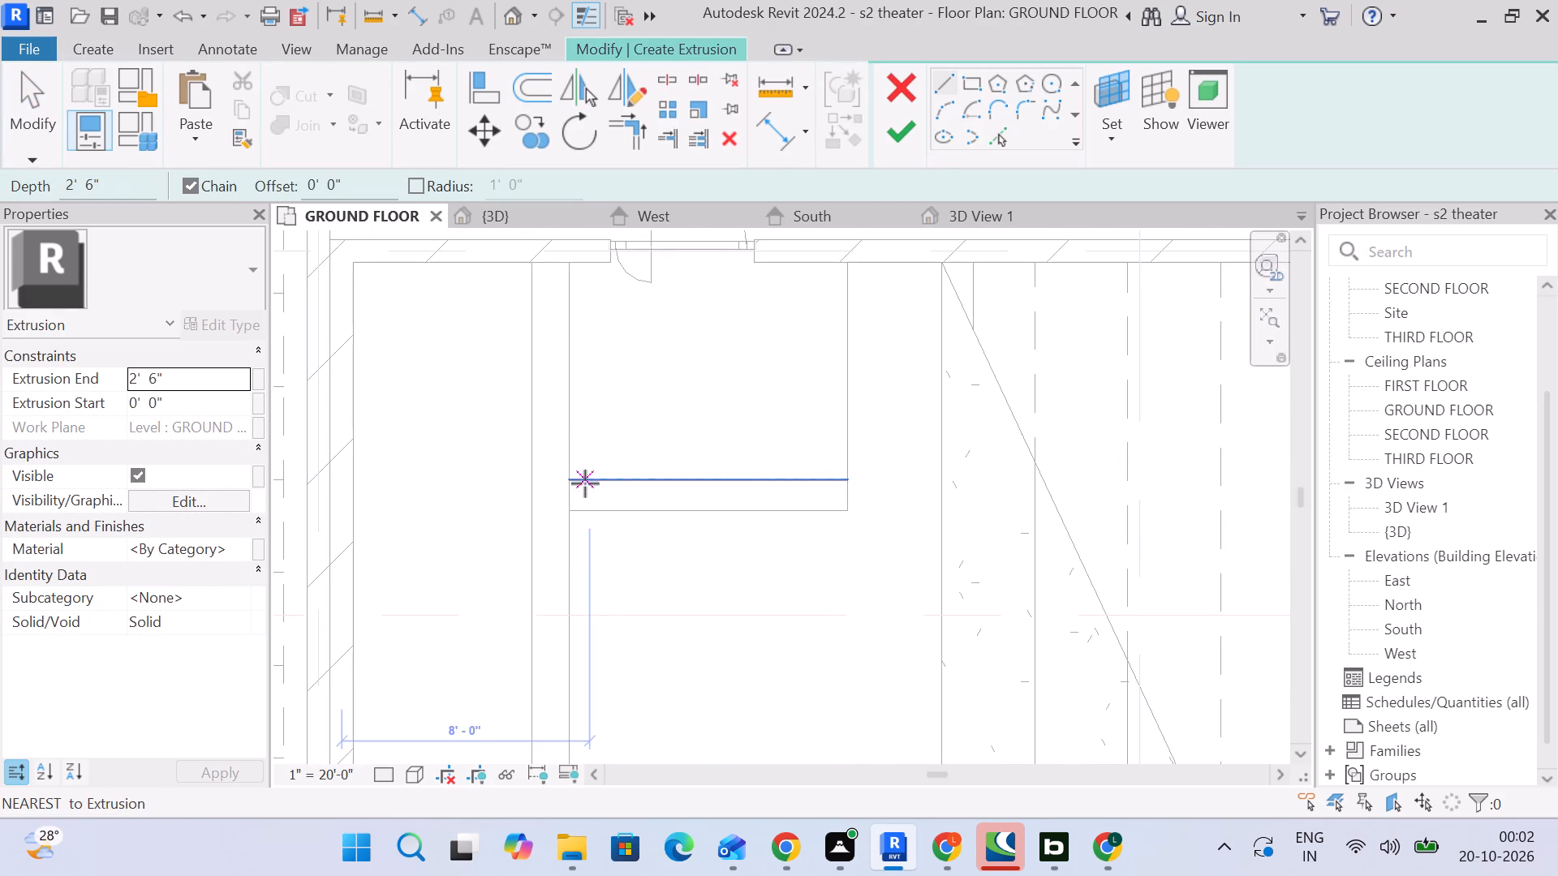
pyautogui.click(971, 79)
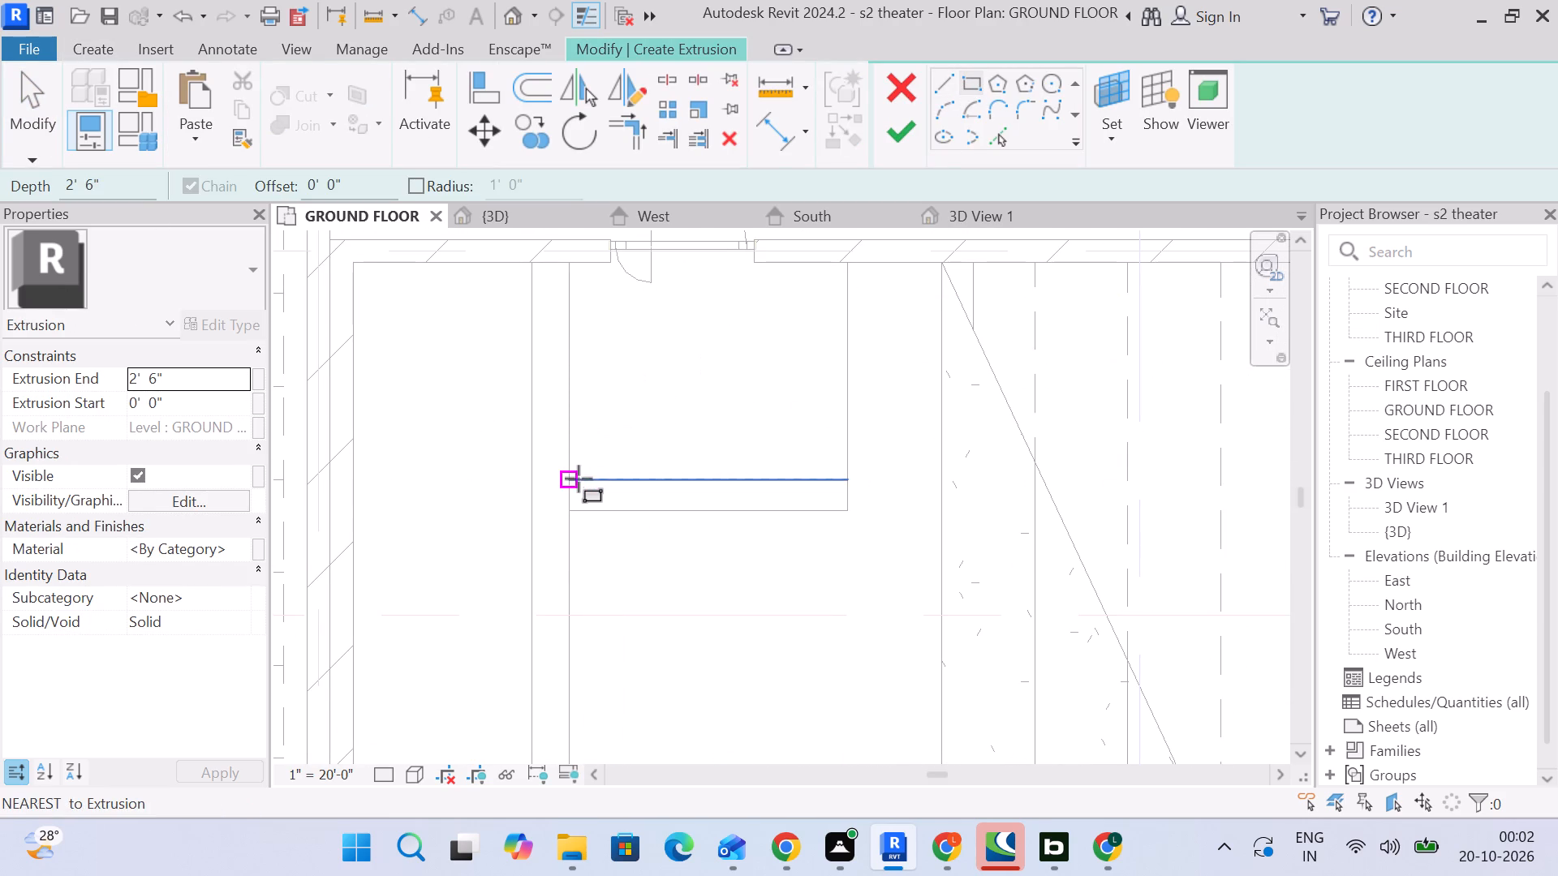
pyautogui.click(571, 479)
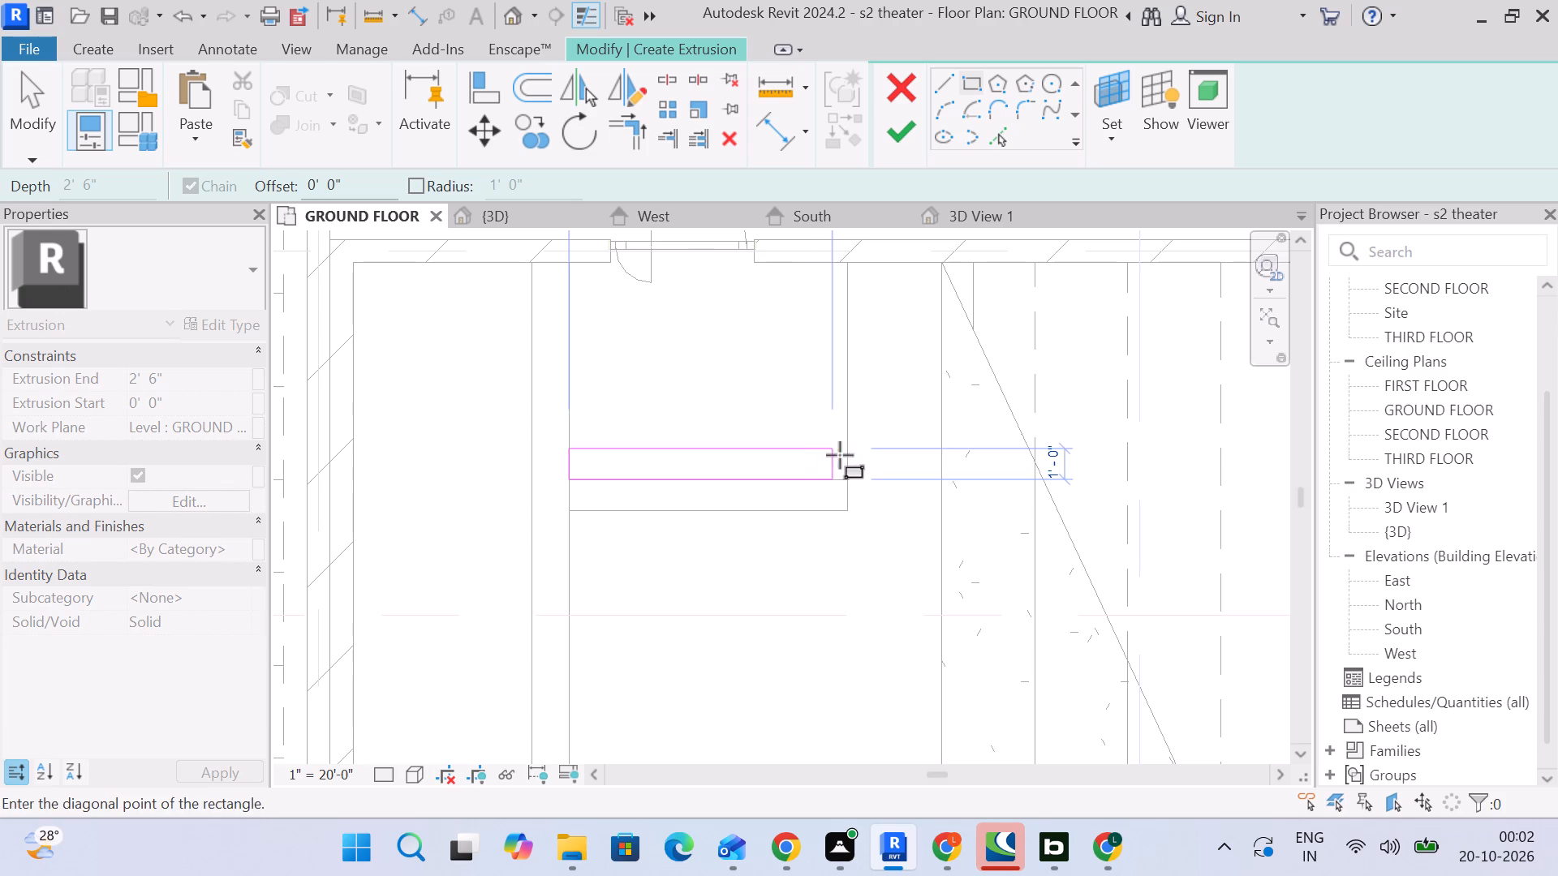
pyautogui.click(843, 445)
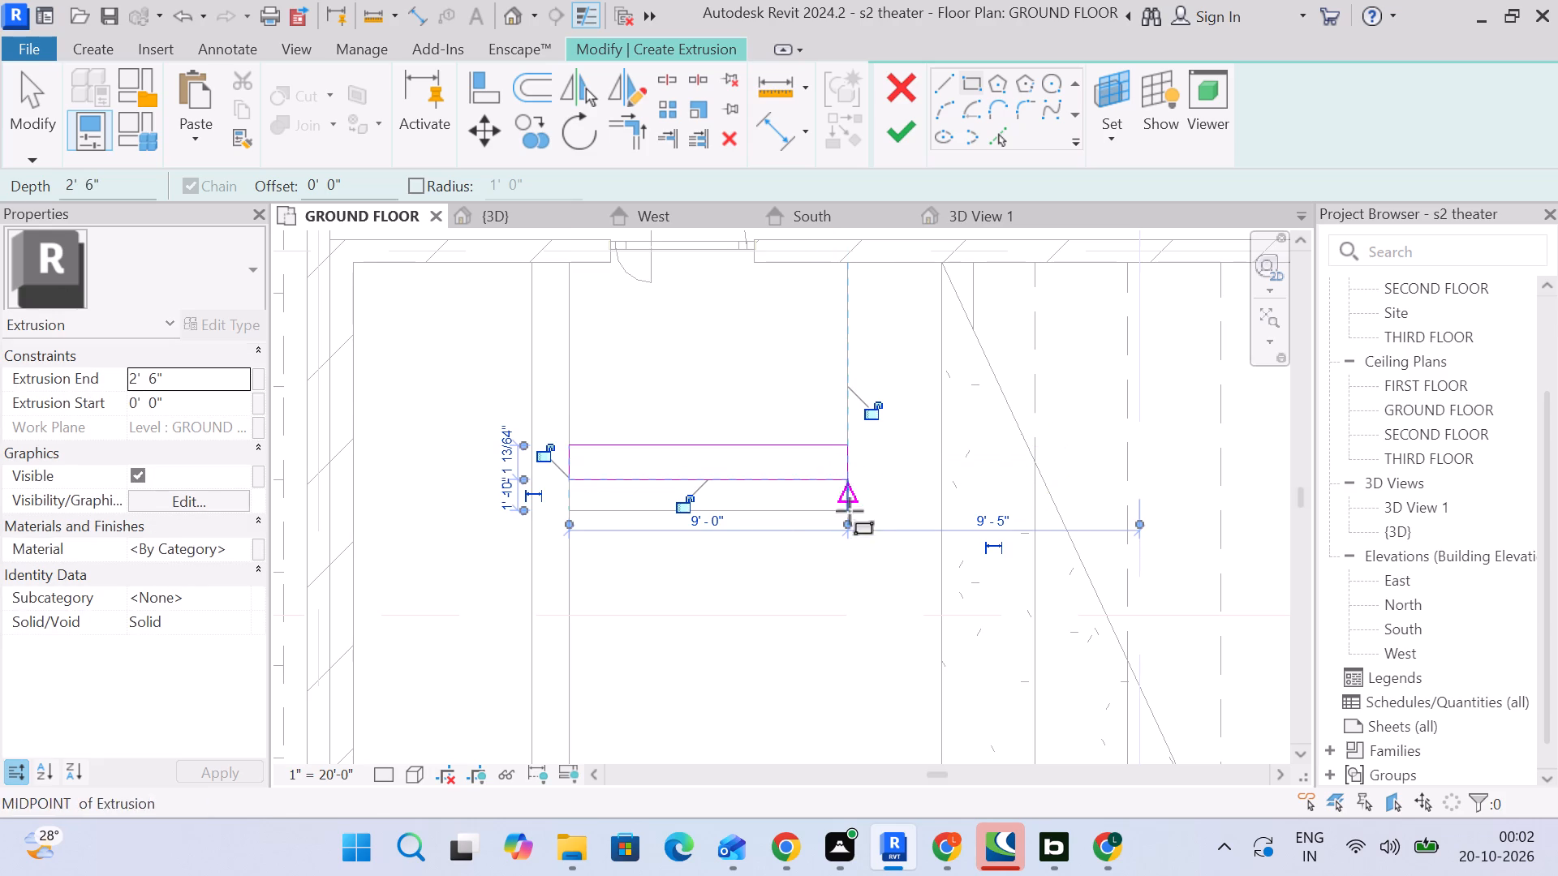
# Set the second step rectangle's depth to 1' from the first step's edge.
pyautogui.click(30, 100)
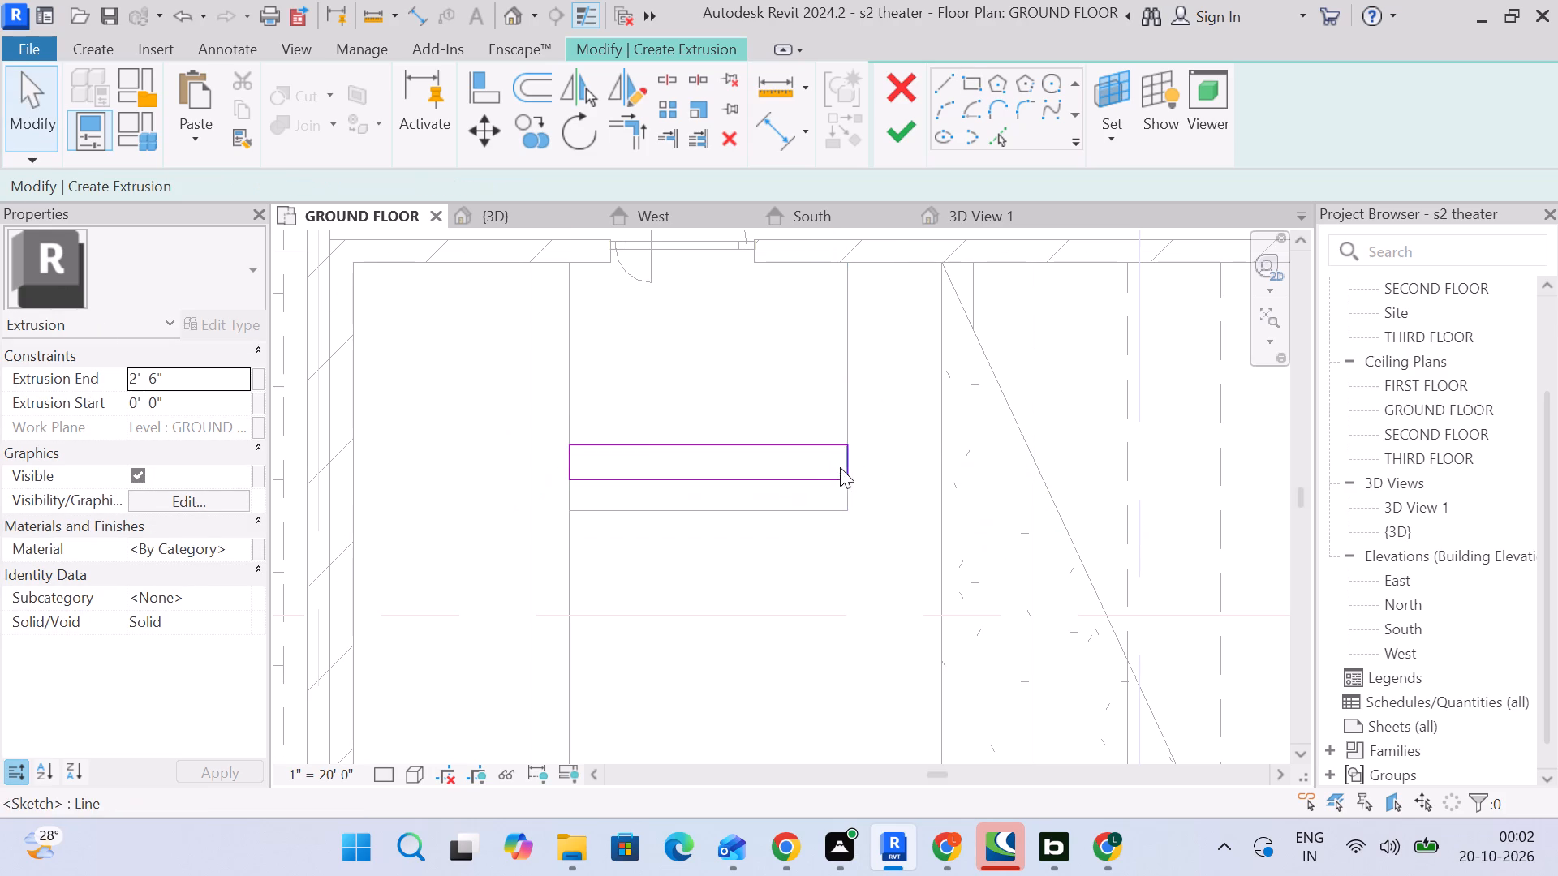
pyautogui.click(816, 451)
pyautogui.click(877, 461)
pyautogui.press('1')
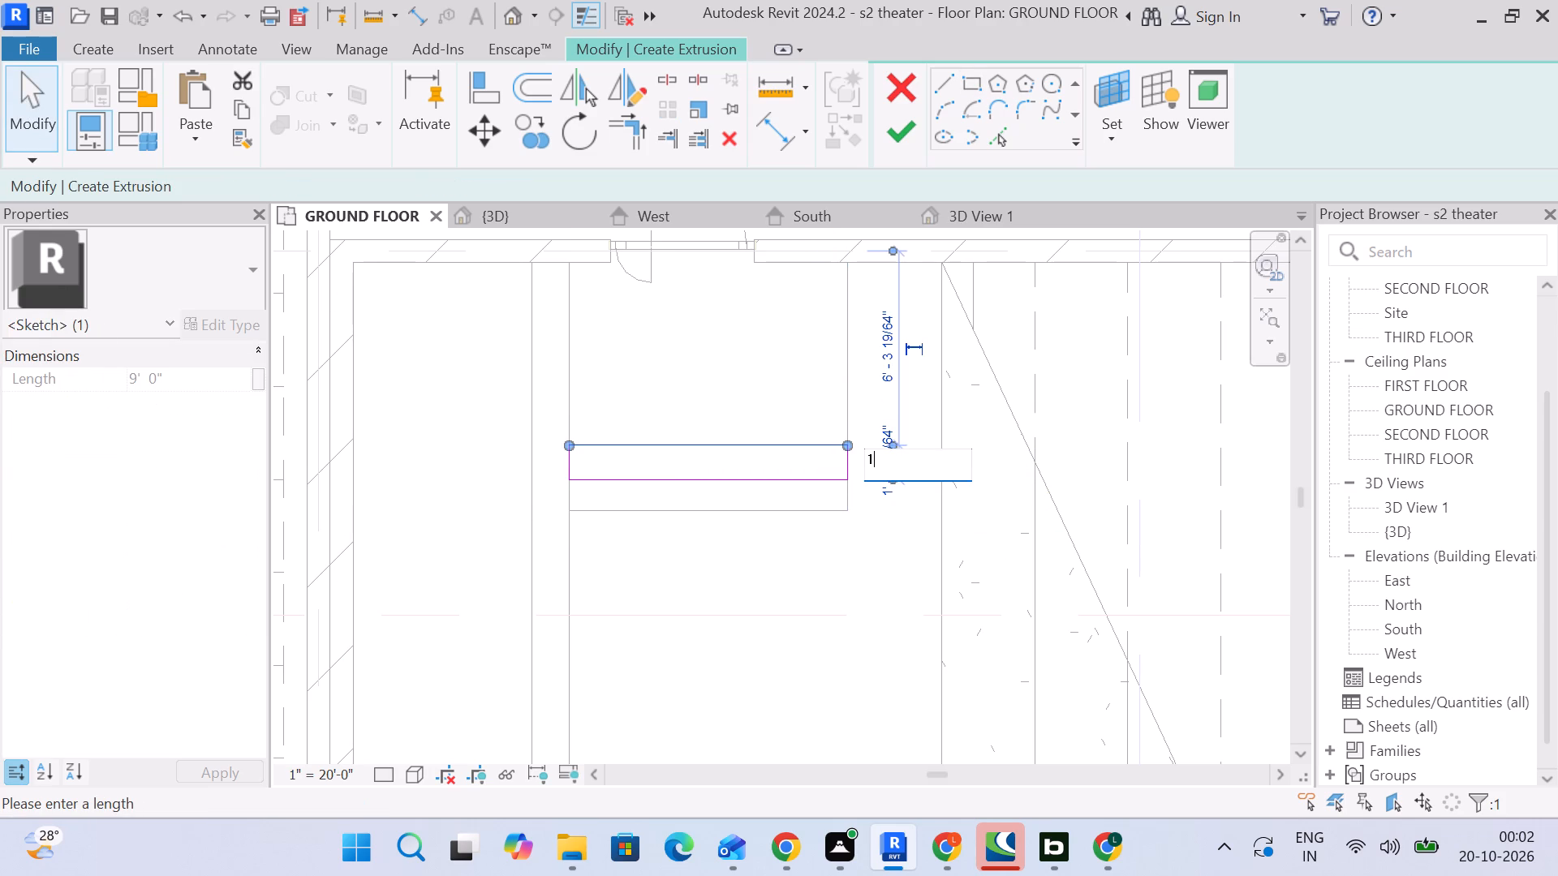
pyautogui.press('Return')
pyautogui.click(892, 538)
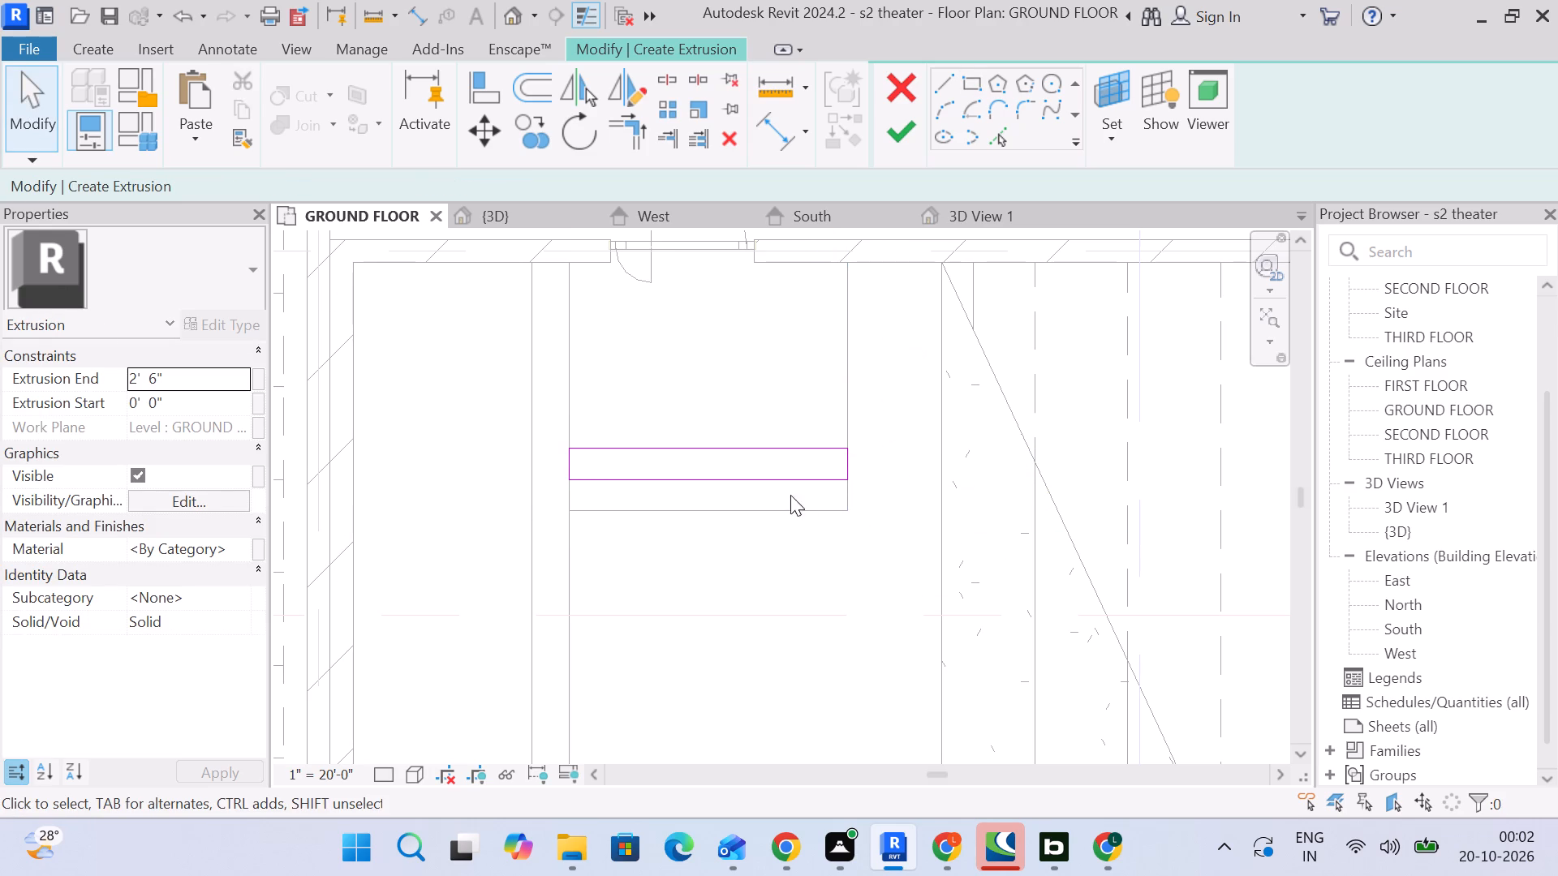
# Set the second step's extrusion end to 2' 0".
pyautogui.click(228, 389)
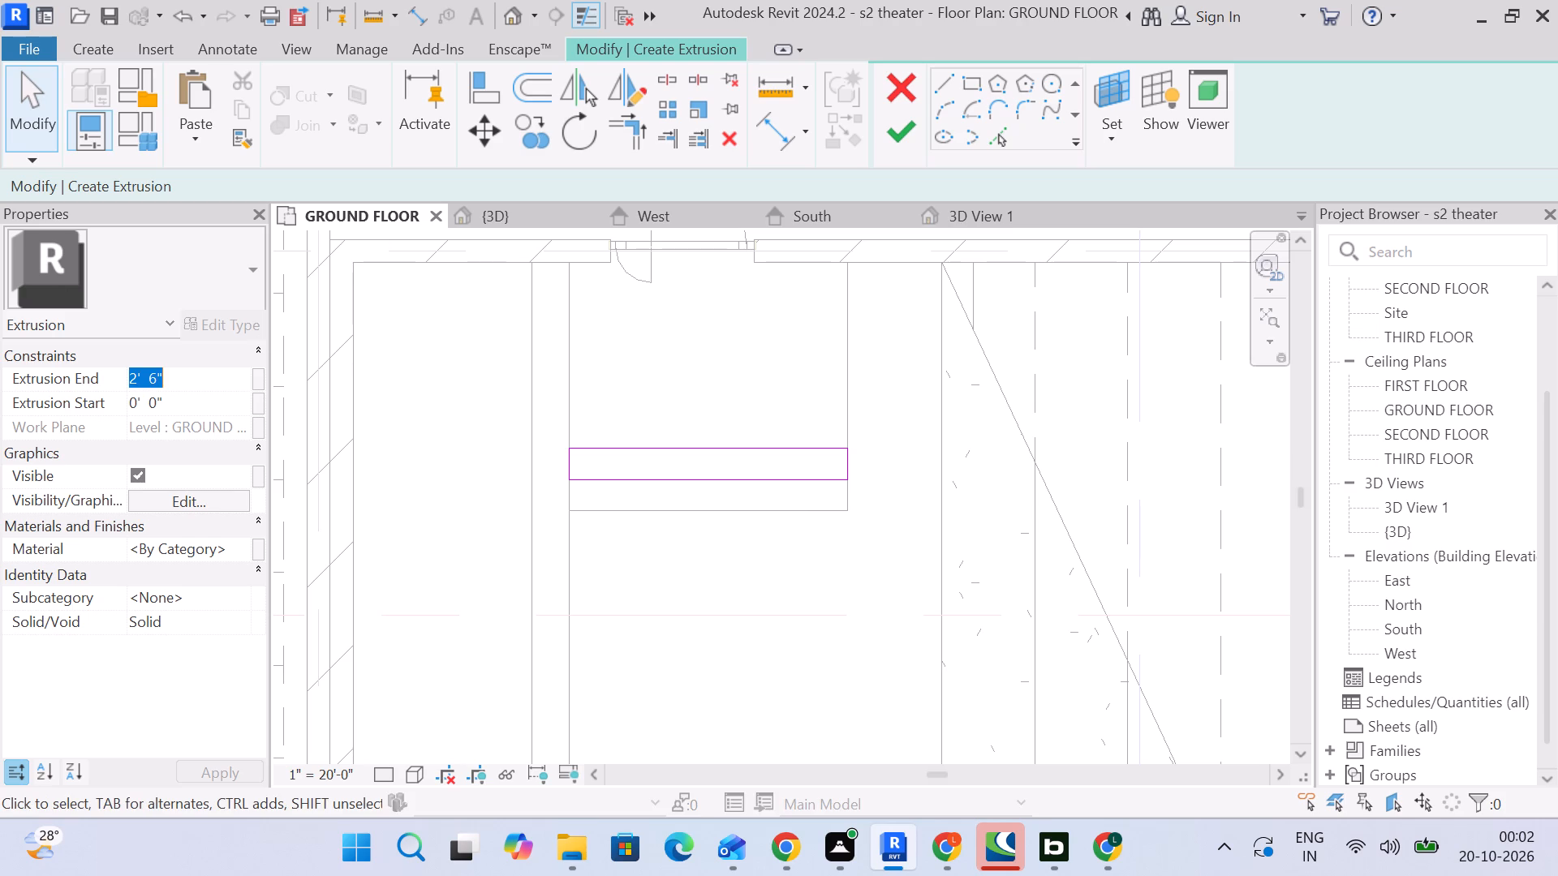
pyautogui.click(222, 380)
pyautogui.press('BackSpace')
pyautogui.press('BackSpace')
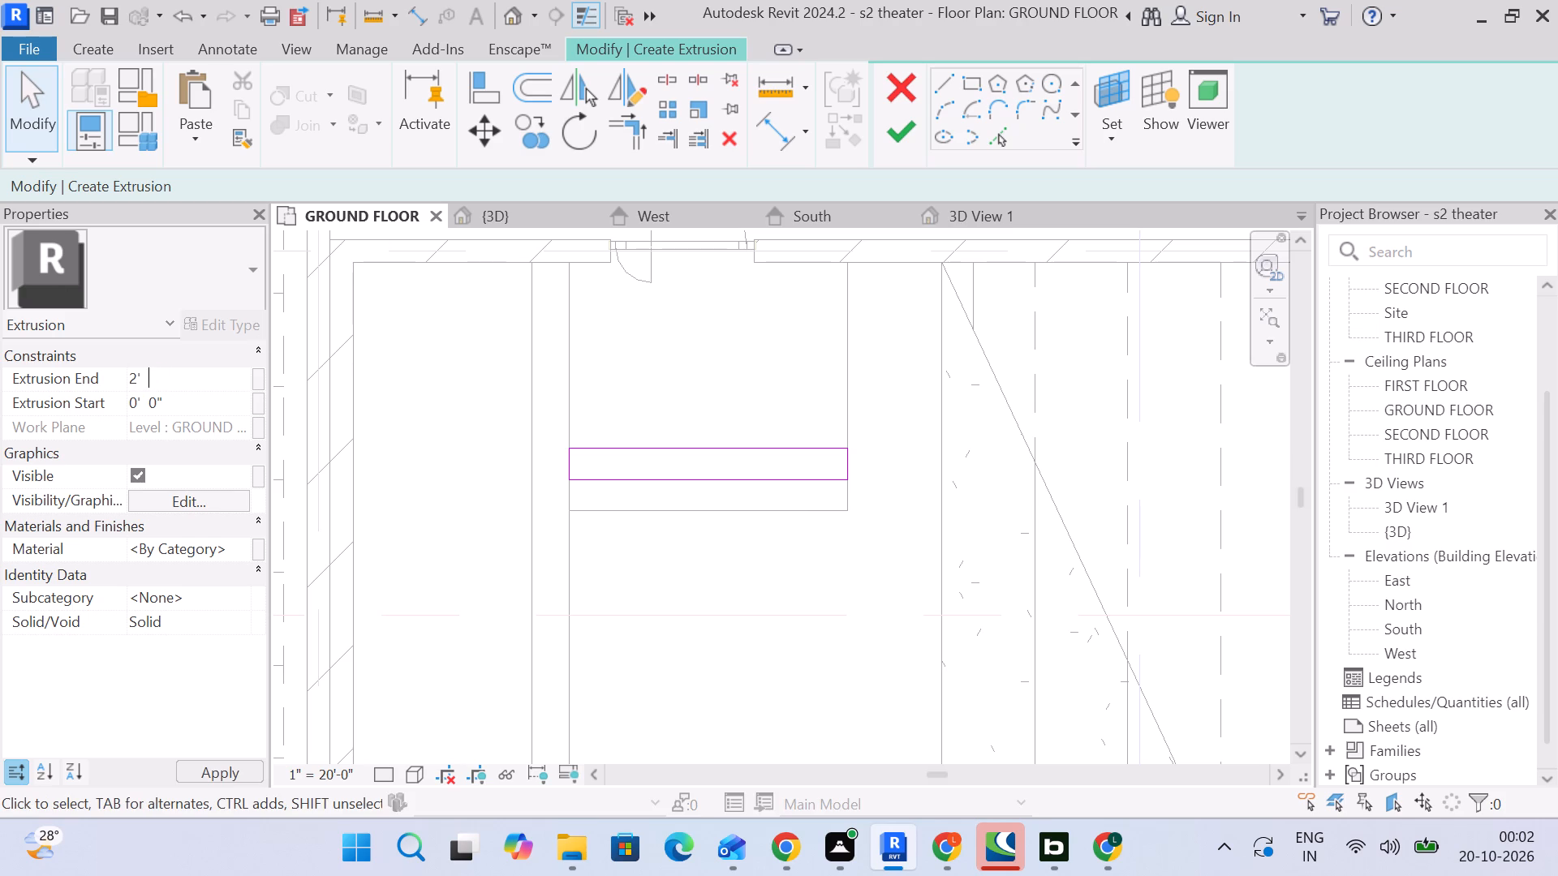
pyautogui.press('BackSpace')
pyautogui.press('BackSpace')
pyautogui.press('Return')
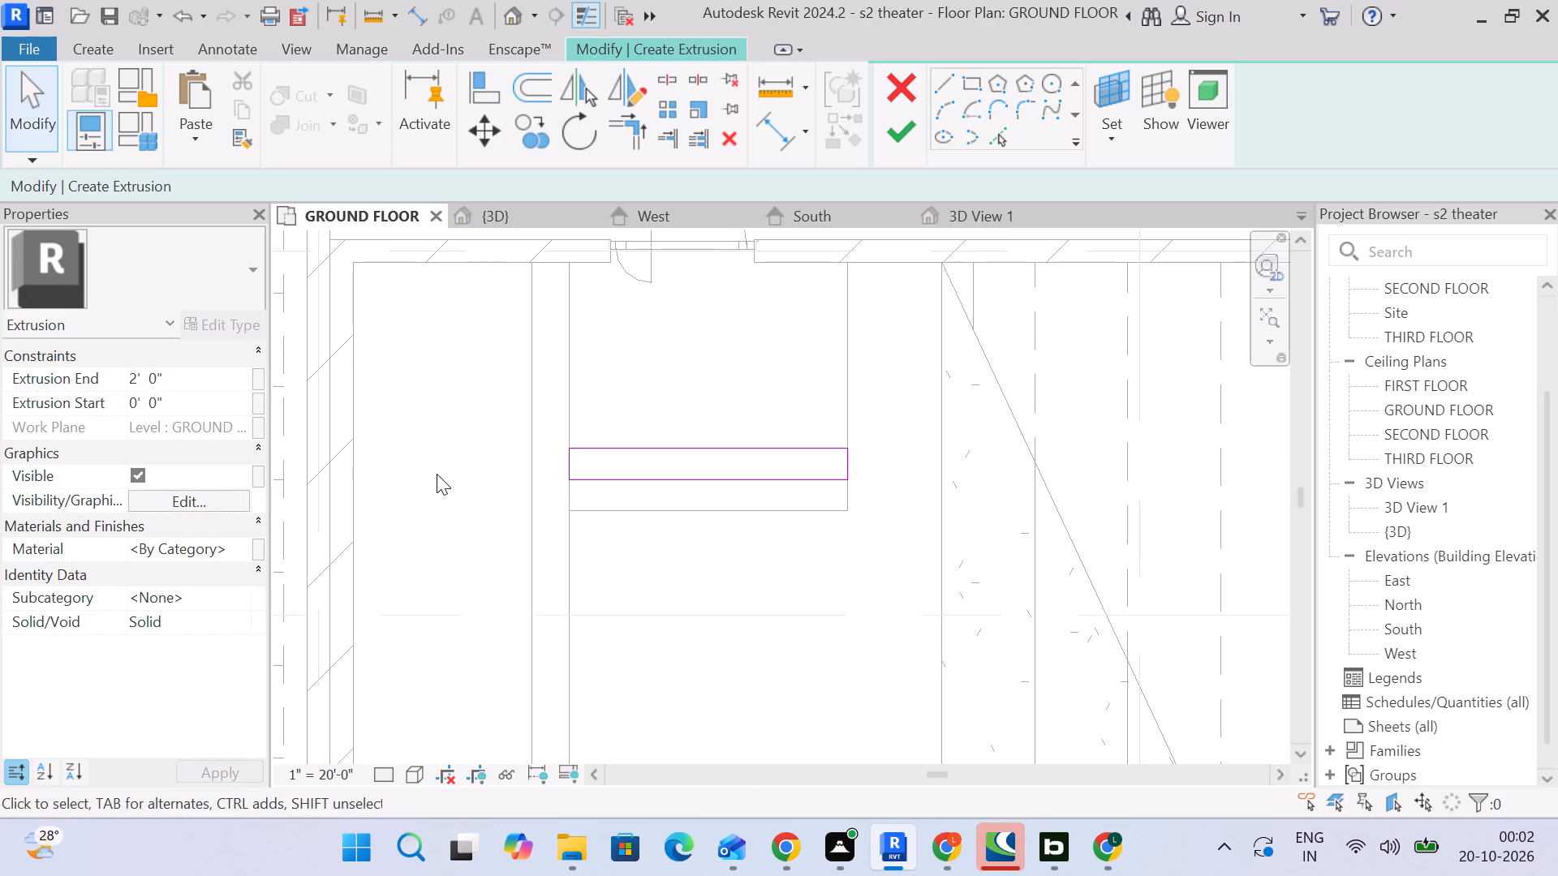
# Mirror a copy of the second step rectangle about the platform's midpoint into the opposite notch and finish the extrusion.
pyautogui.scroll(-1, 631, 496)
pyautogui.moveTo(521, 427); pyautogui.dragTo(843, 506)
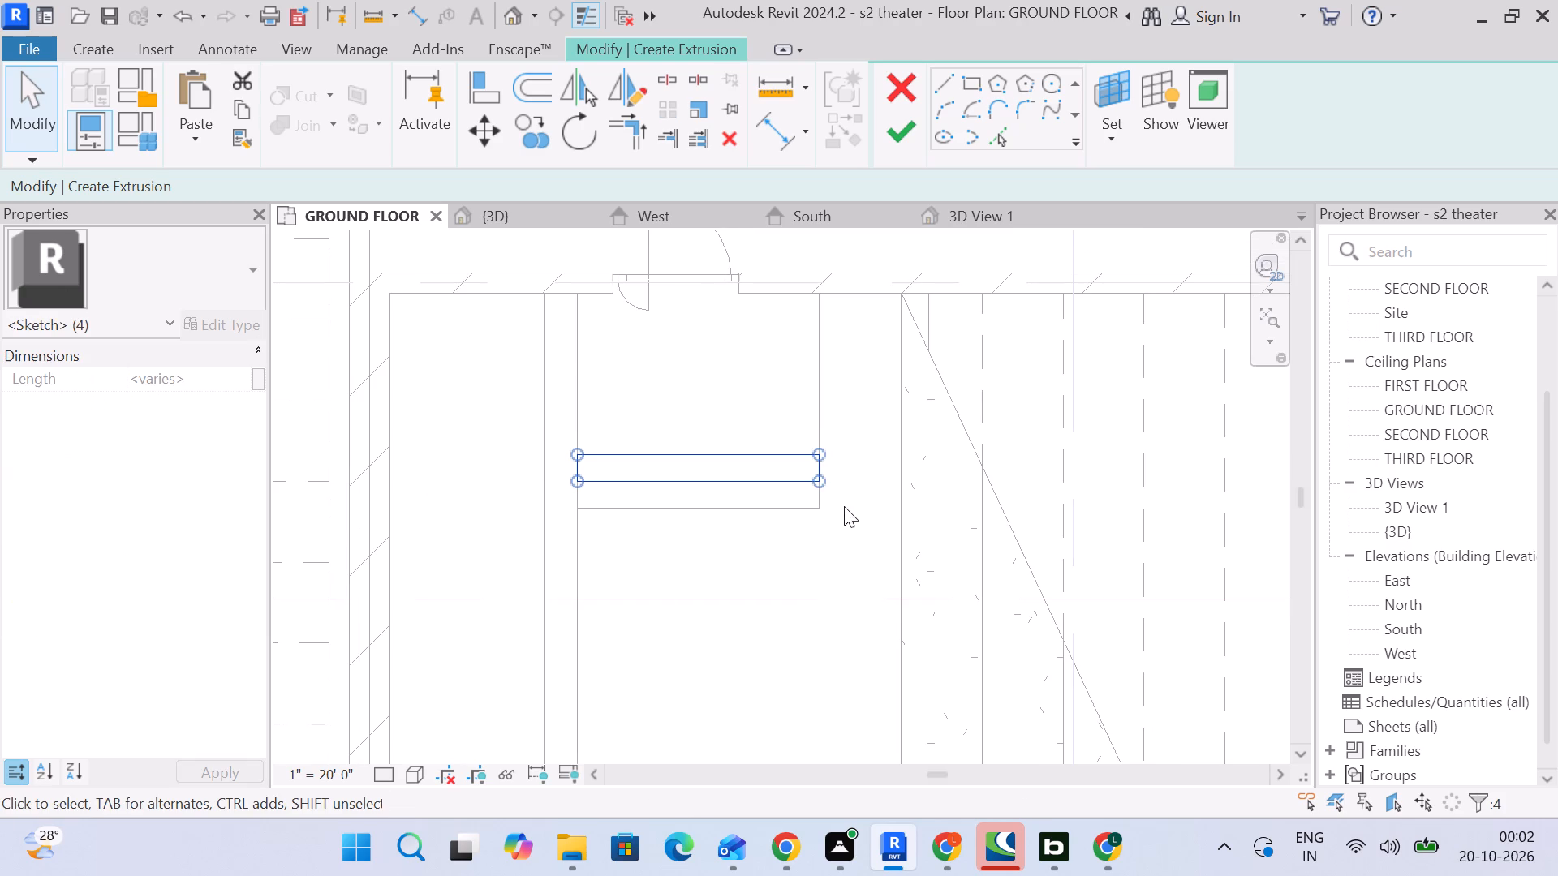
pyautogui.click(622, 86)
pyautogui.scroll(-9, 677, 371)
pyautogui.moveTo(721, 571); pyautogui.dragTo(722, 550, button='middle')
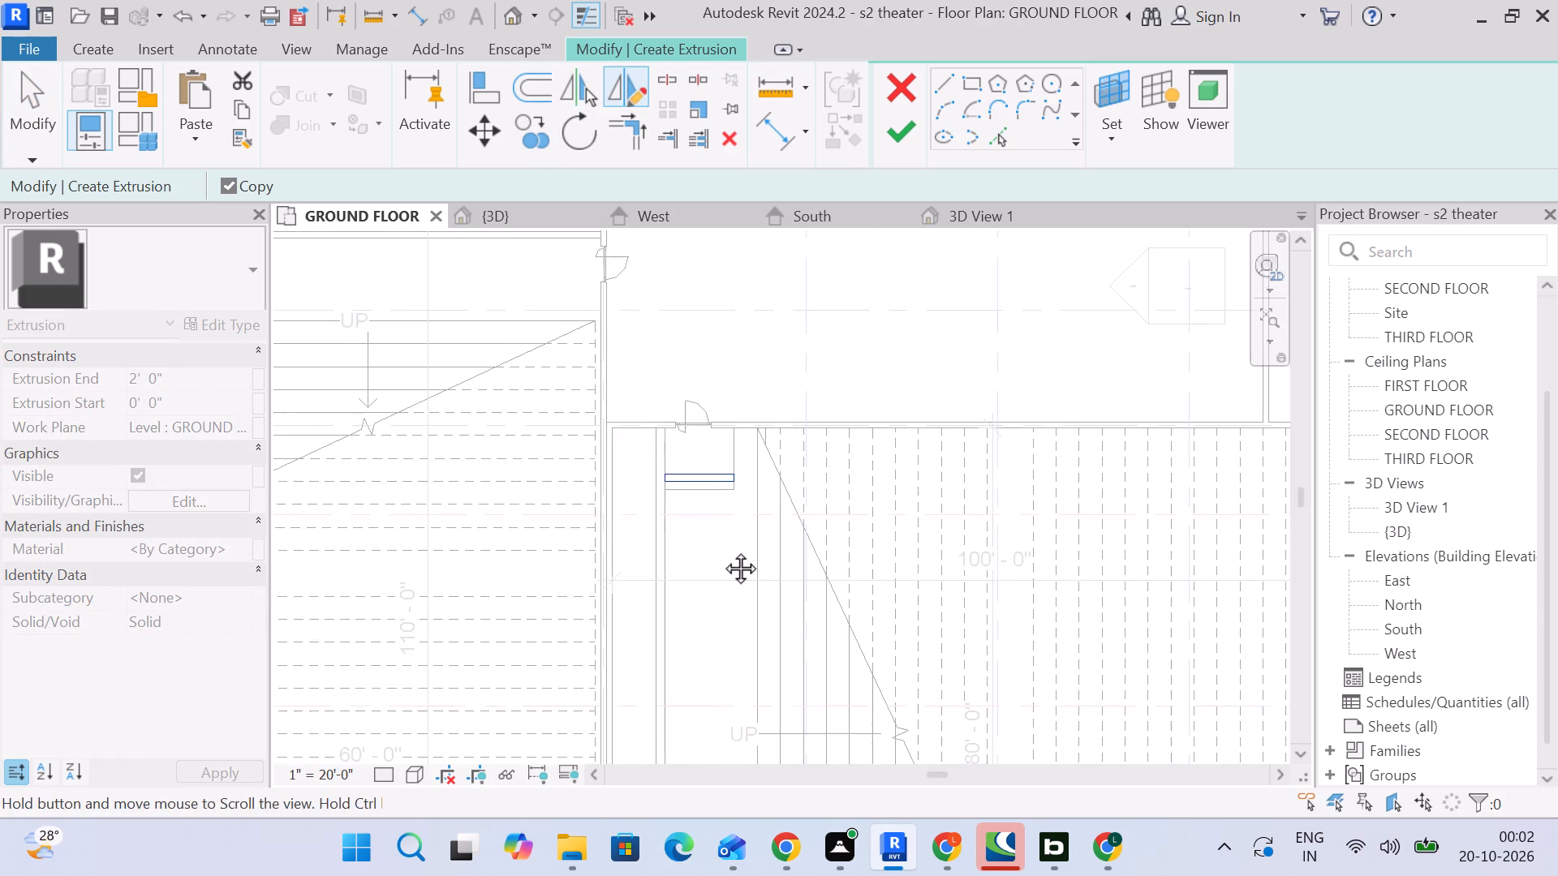
pyautogui.moveTo(722, 550); pyautogui.dragTo(690, 280, button='middle')
pyautogui.scroll(-3, 710, 456)
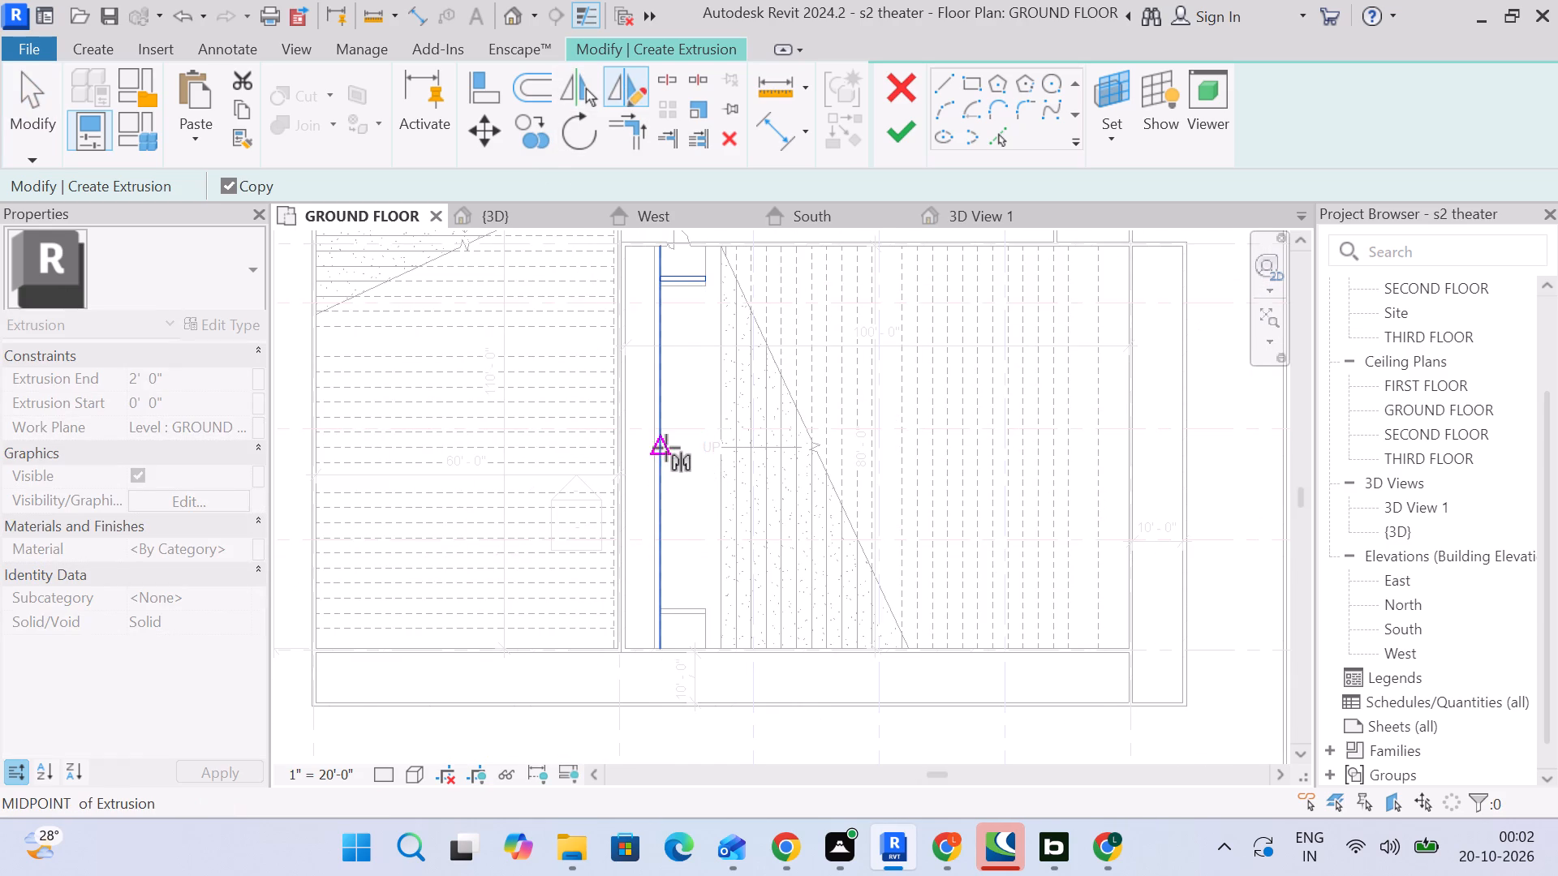
pyautogui.click(662, 450)
pyautogui.click(705, 449)
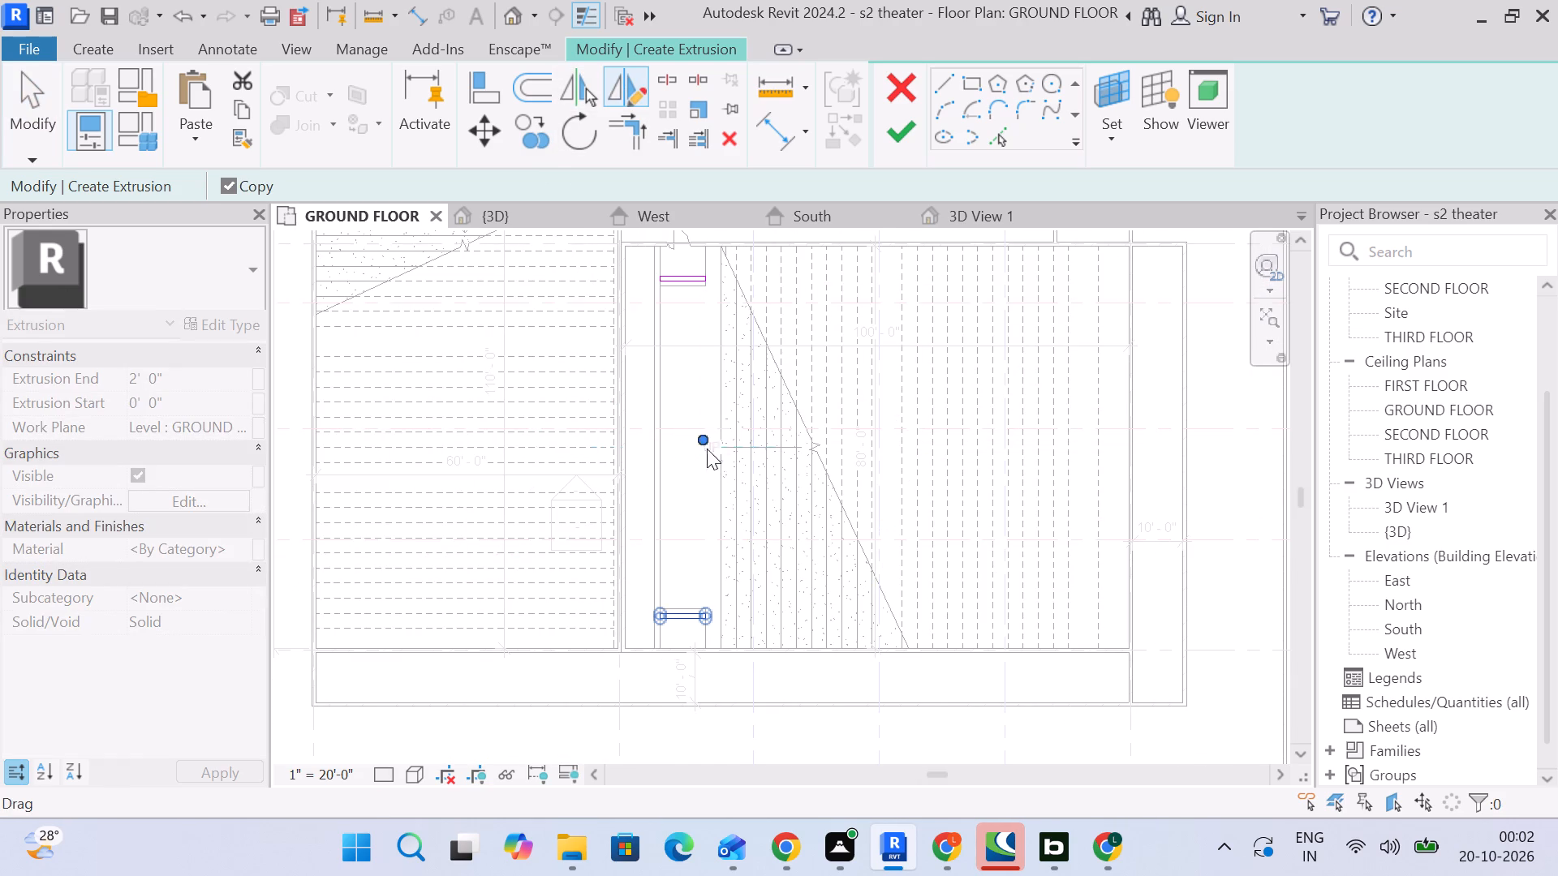
pyautogui.click(693, 521)
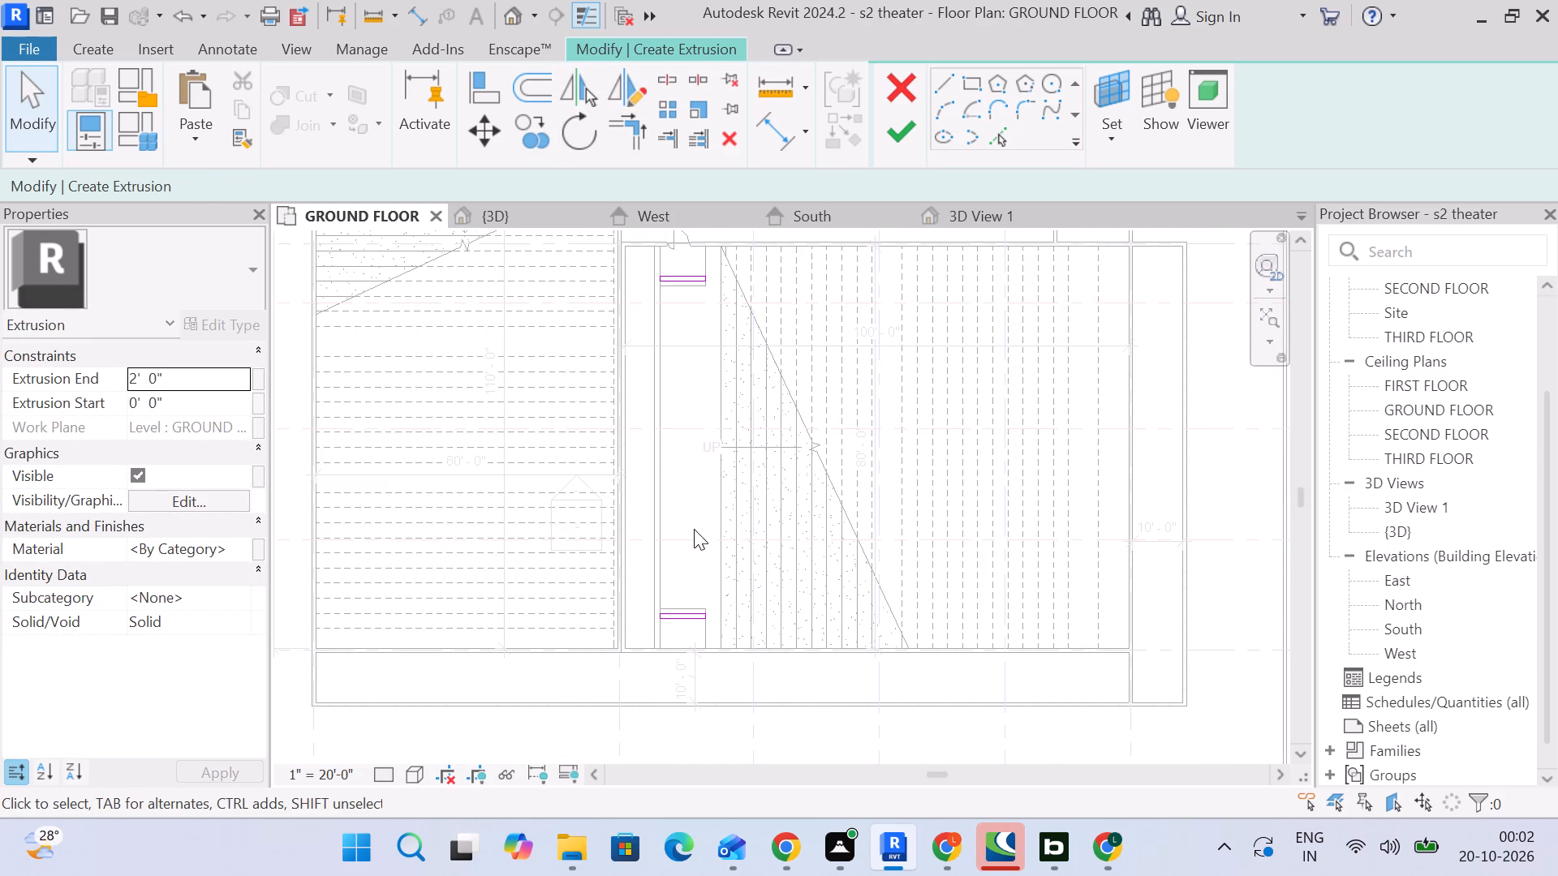
pyautogui.scroll(2, 694, 529)
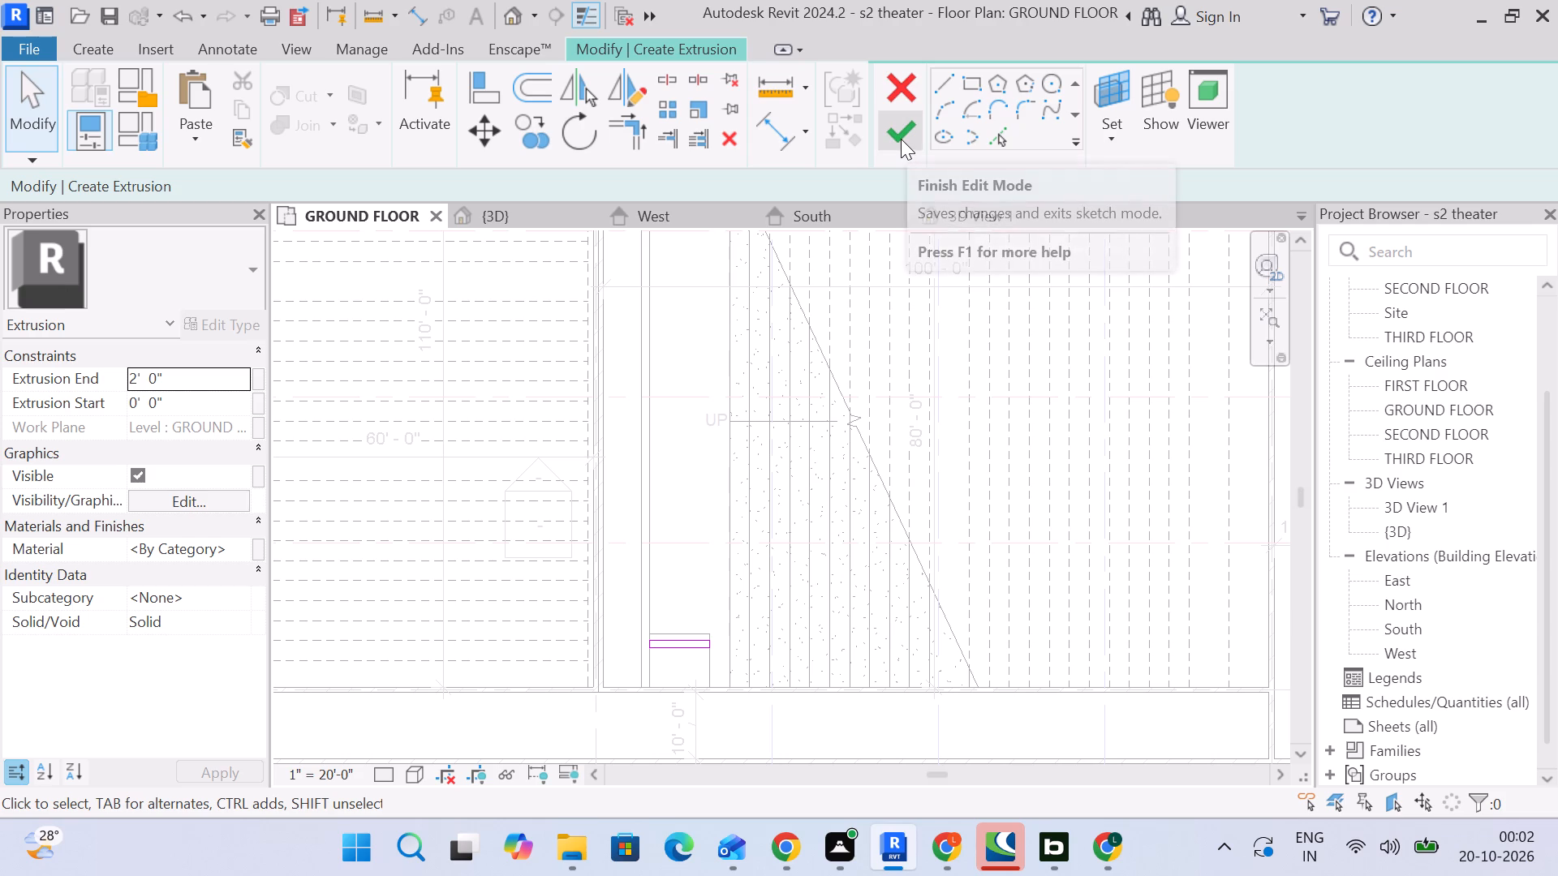
pyautogui.click(901, 139)
pyautogui.scroll(-3, 655, 496)
pyautogui.moveTo(656, 500); pyautogui.dragTo(664, 561, button='middle')
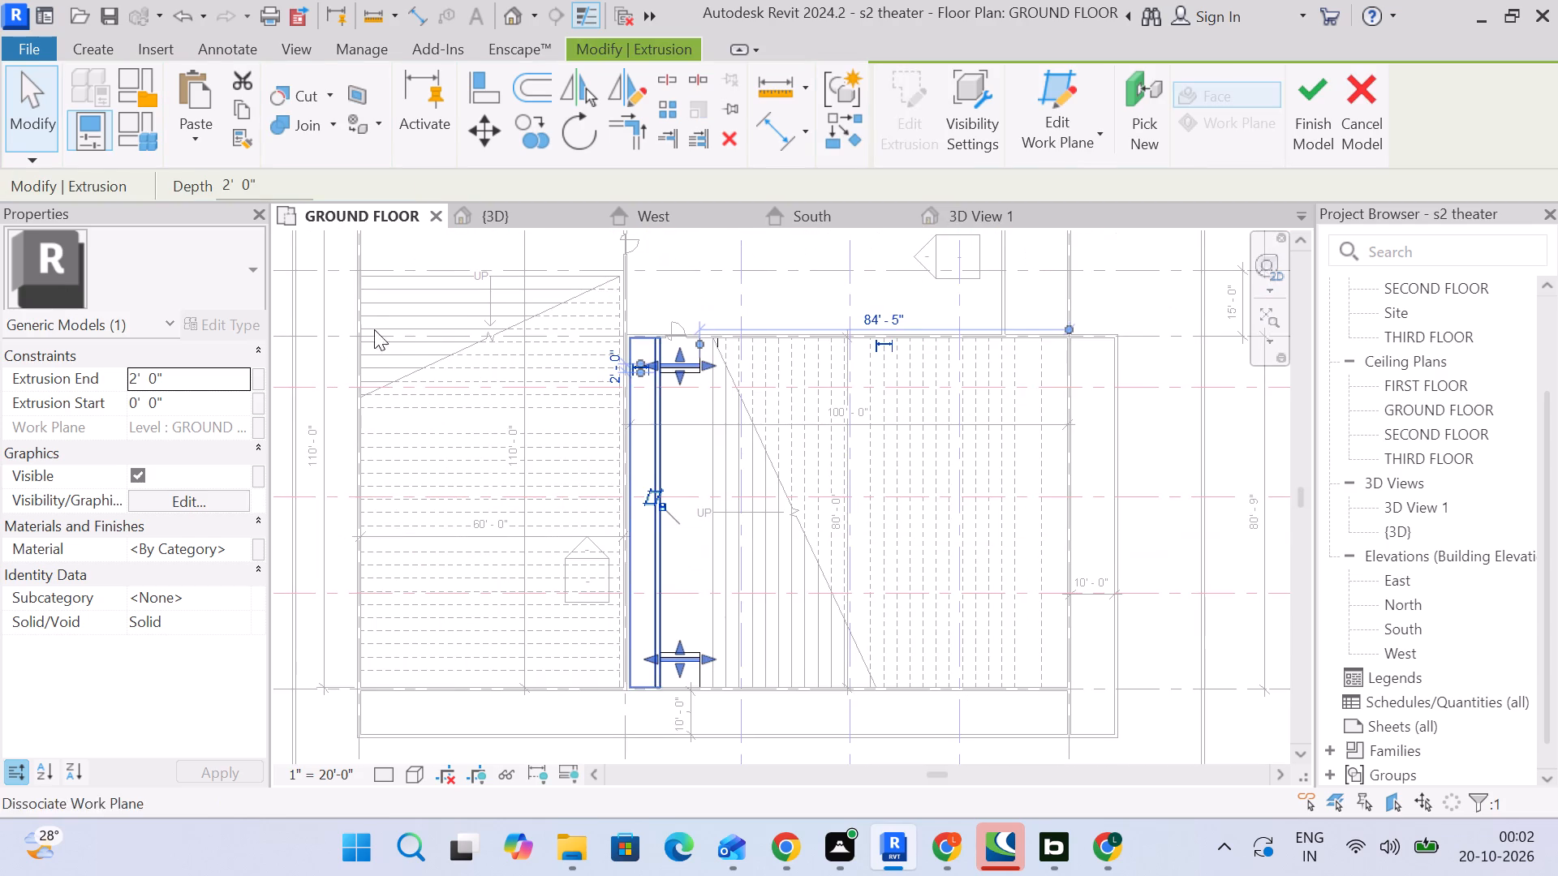
pyautogui.scroll(-3, 381, 423)
pyautogui.scroll(-2, 463, 476)
pyautogui.click(994, 654)
# Start a new extrusion and sketch a rectangle 9' by about 11 1/2" against the second step in the door-side notch.
pyautogui.scroll(-1, 498, 474)
pyautogui.scroll(2, 498, 472)
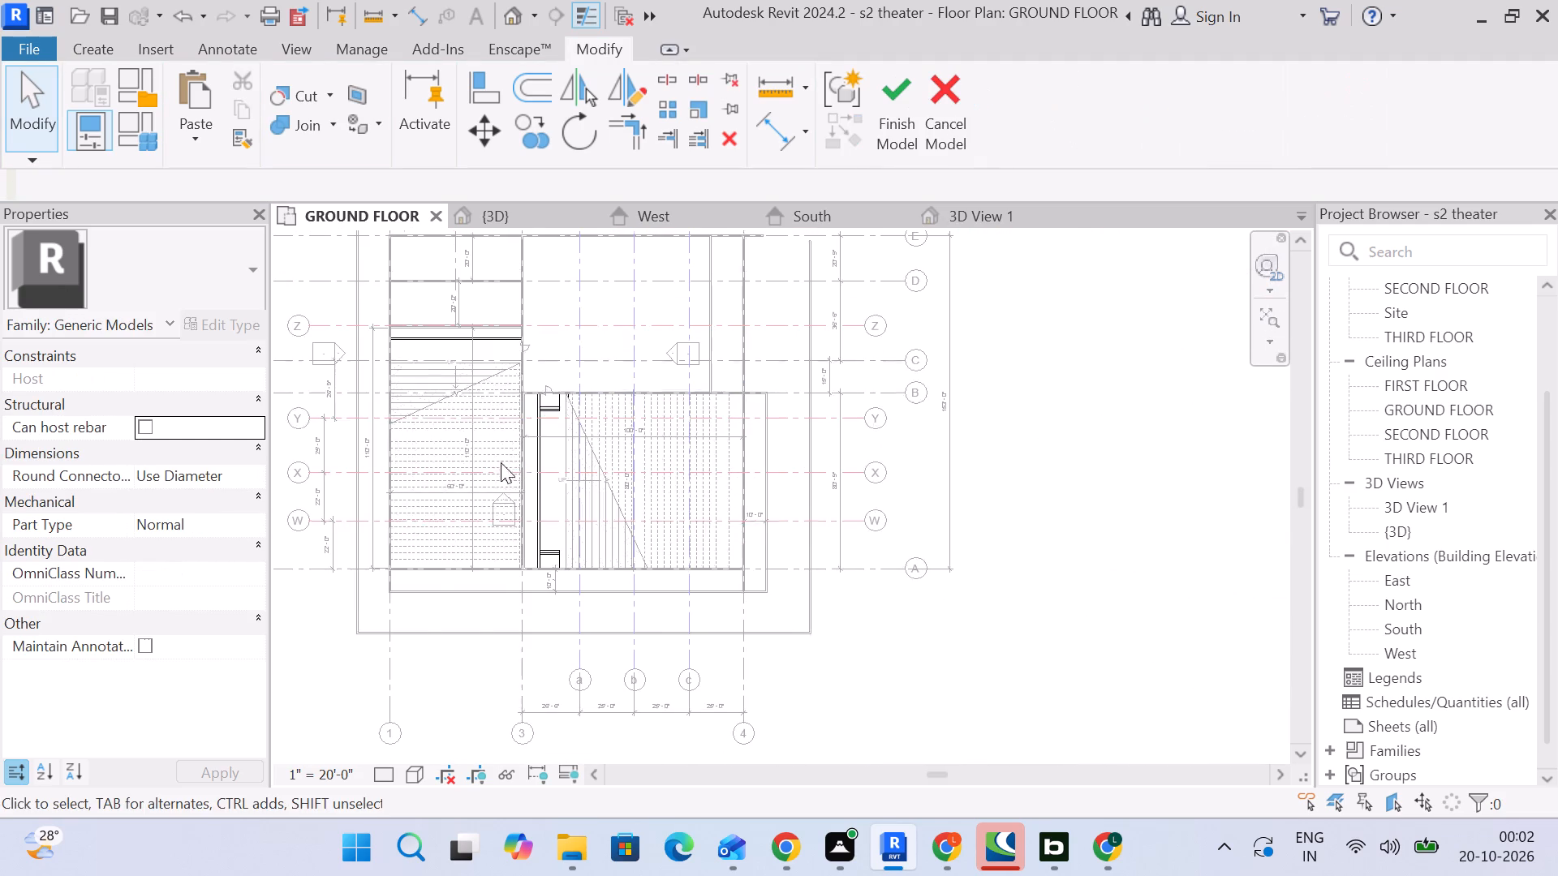
pyautogui.scroll(9, 501, 462)
pyautogui.moveTo(645, 401); pyautogui.dragTo(605, 382, button='middle')
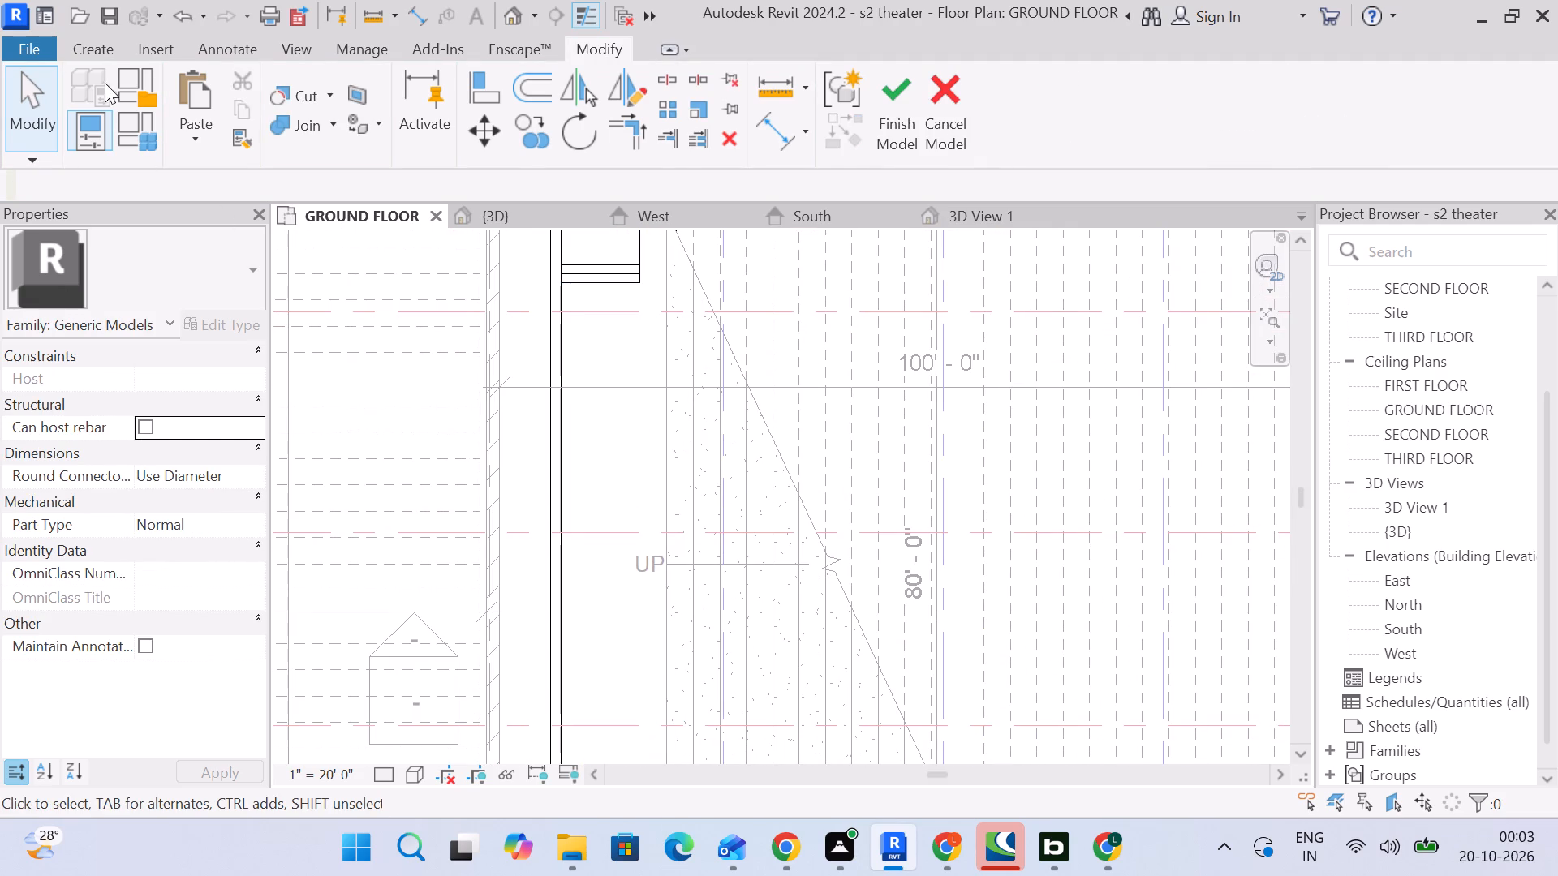
pyautogui.click(102, 49)
pyautogui.click(201, 109)
pyautogui.moveTo(647, 251); pyautogui.dragTo(609, 419, button='middle')
pyautogui.scroll(3, 560, 415)
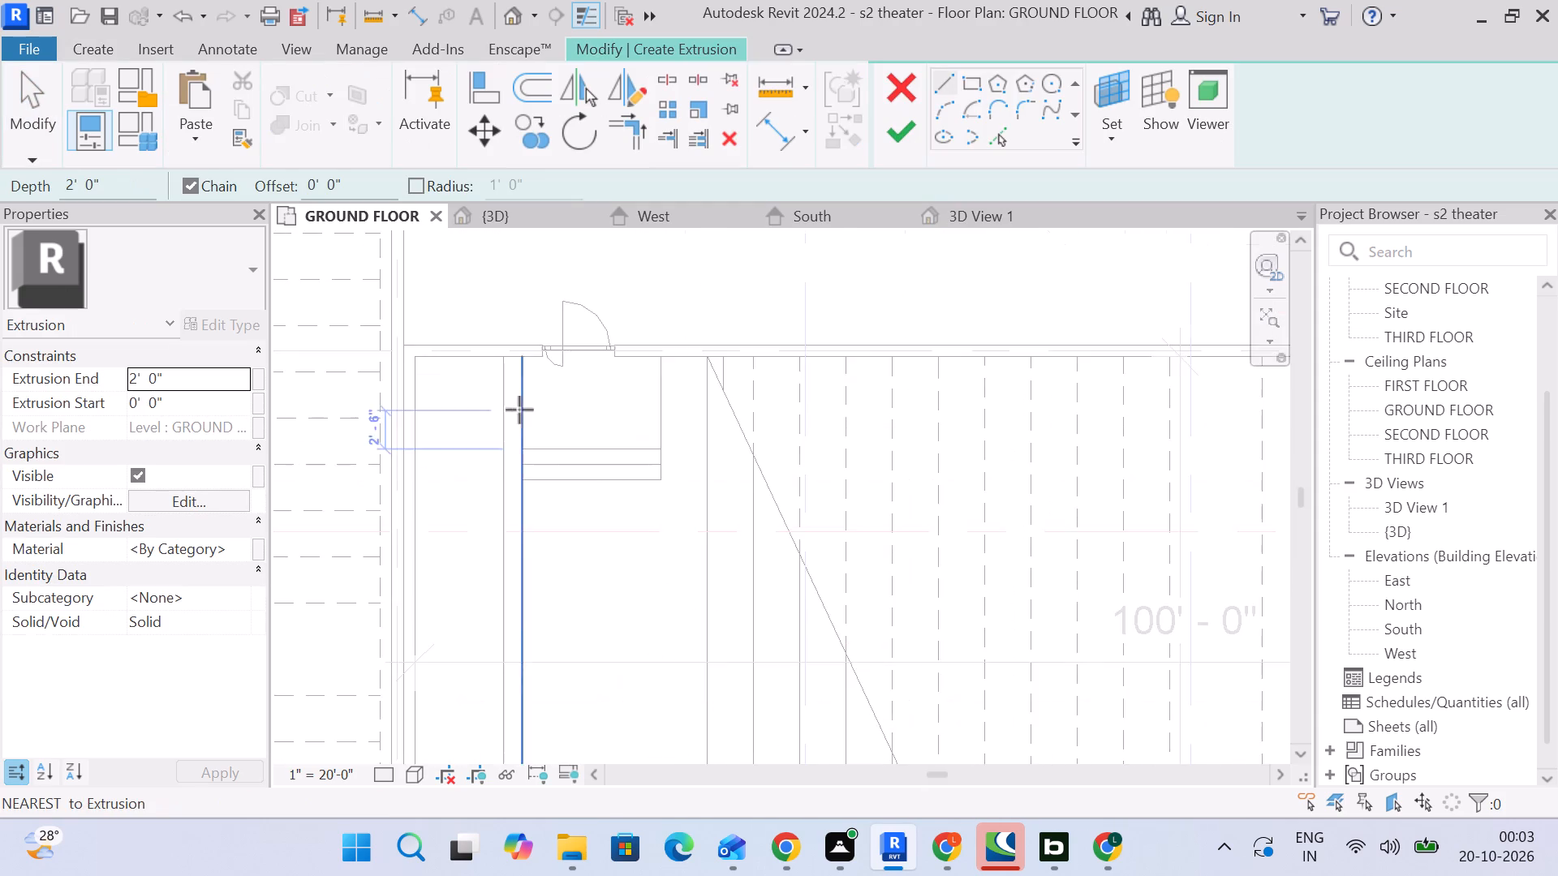
pyautogui.scroll(6, 519, 410)
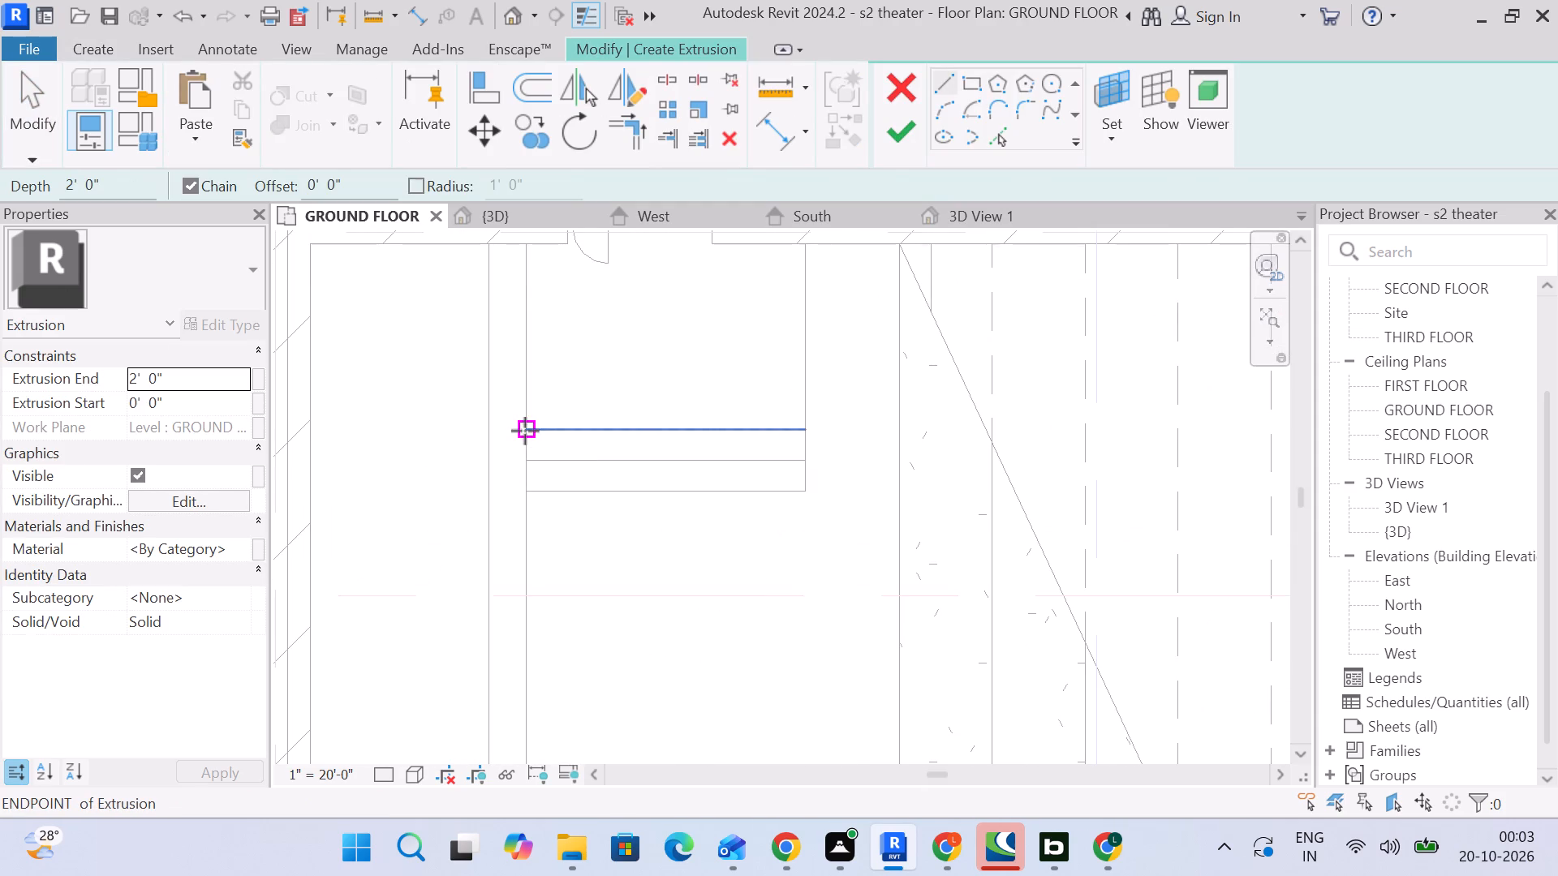
pyautogui.click(526, 431)
pyautogui.click(966, 82)
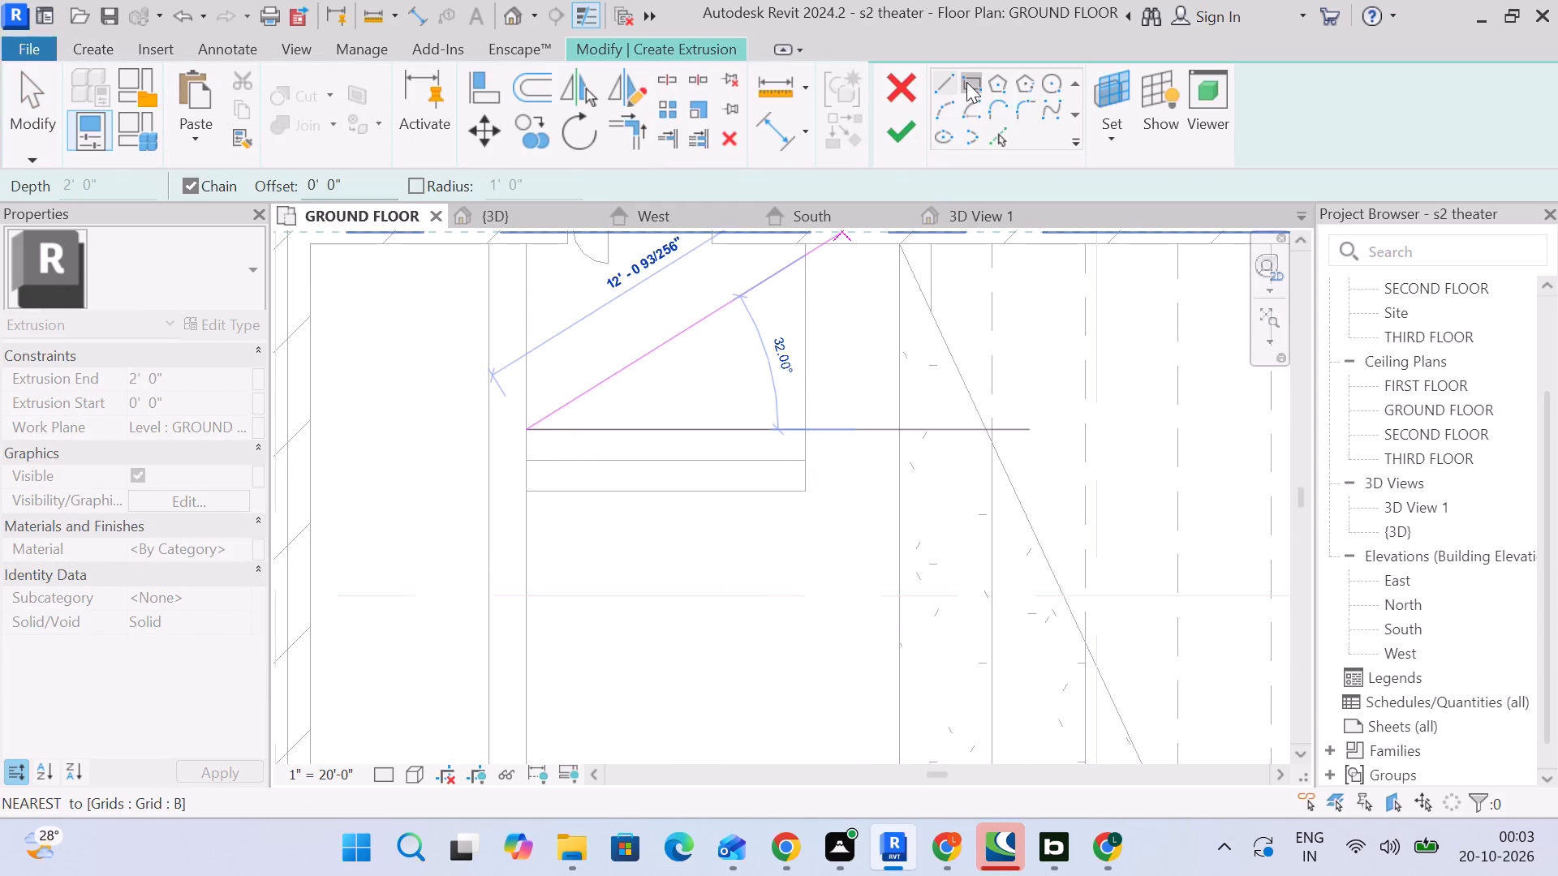
pyautogui.click(531, 427)
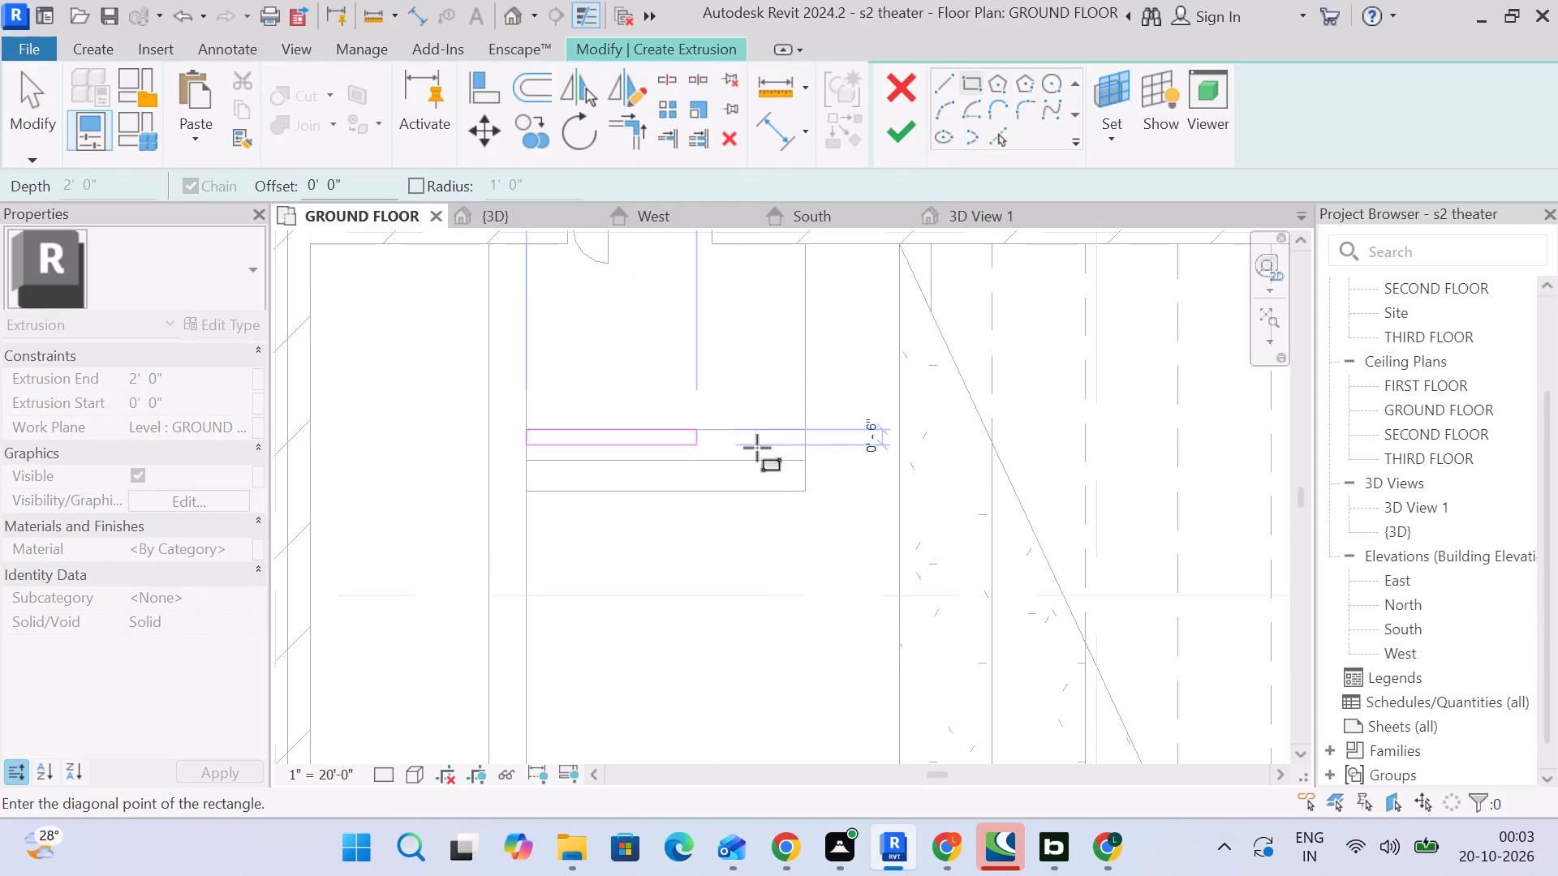
pyautogui.click(807, 400)
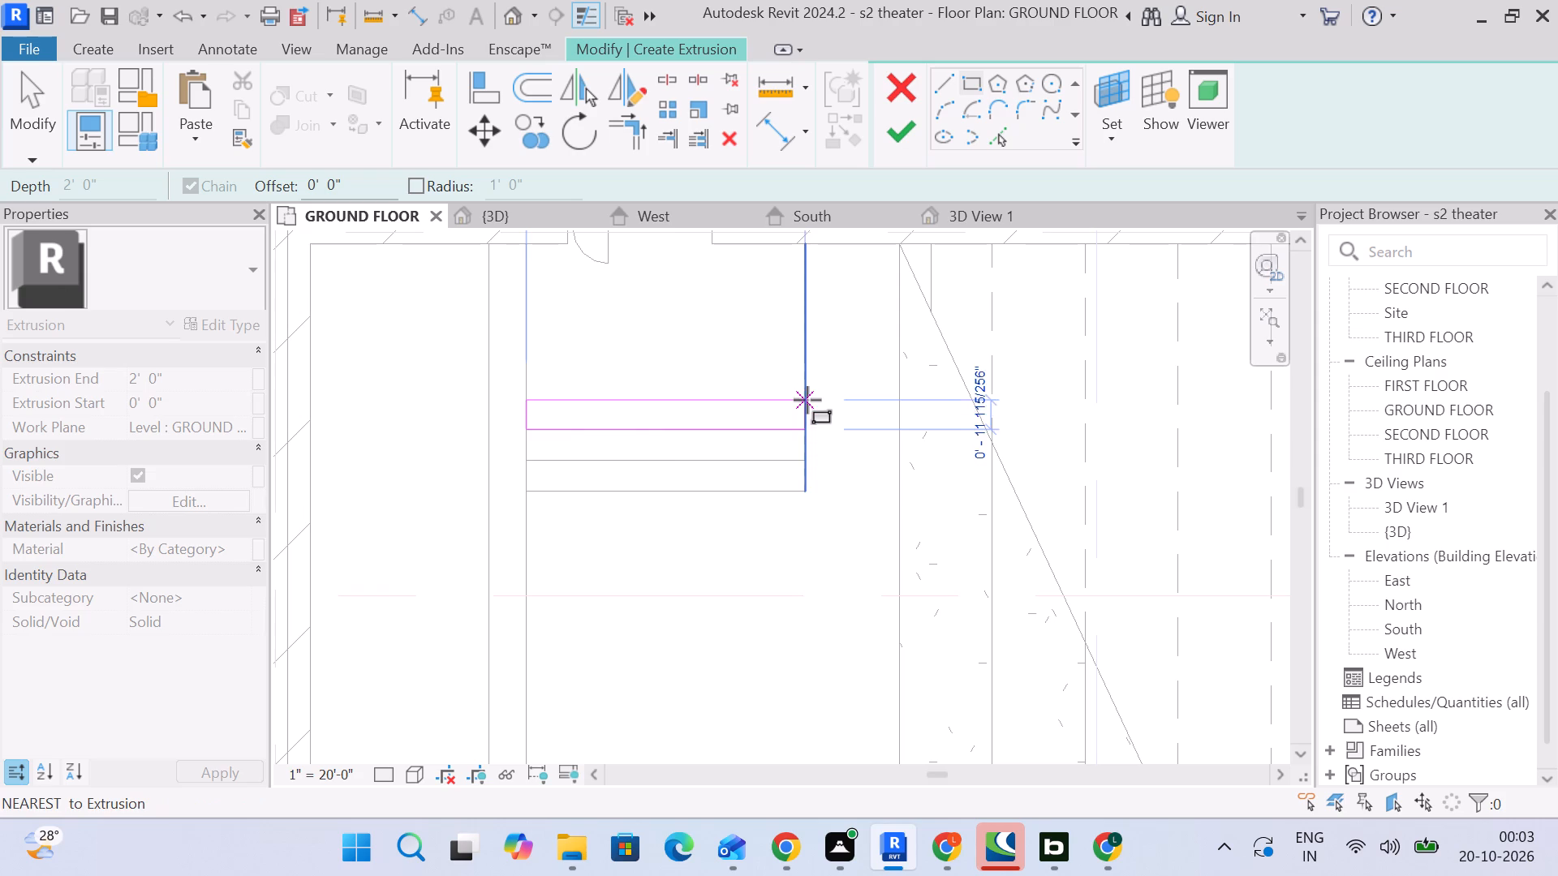
pyautogui.click(49, 95)
# Set the third step rectangle's depth to 1' from the second step's edge.
pyautogui.click(814, 403)
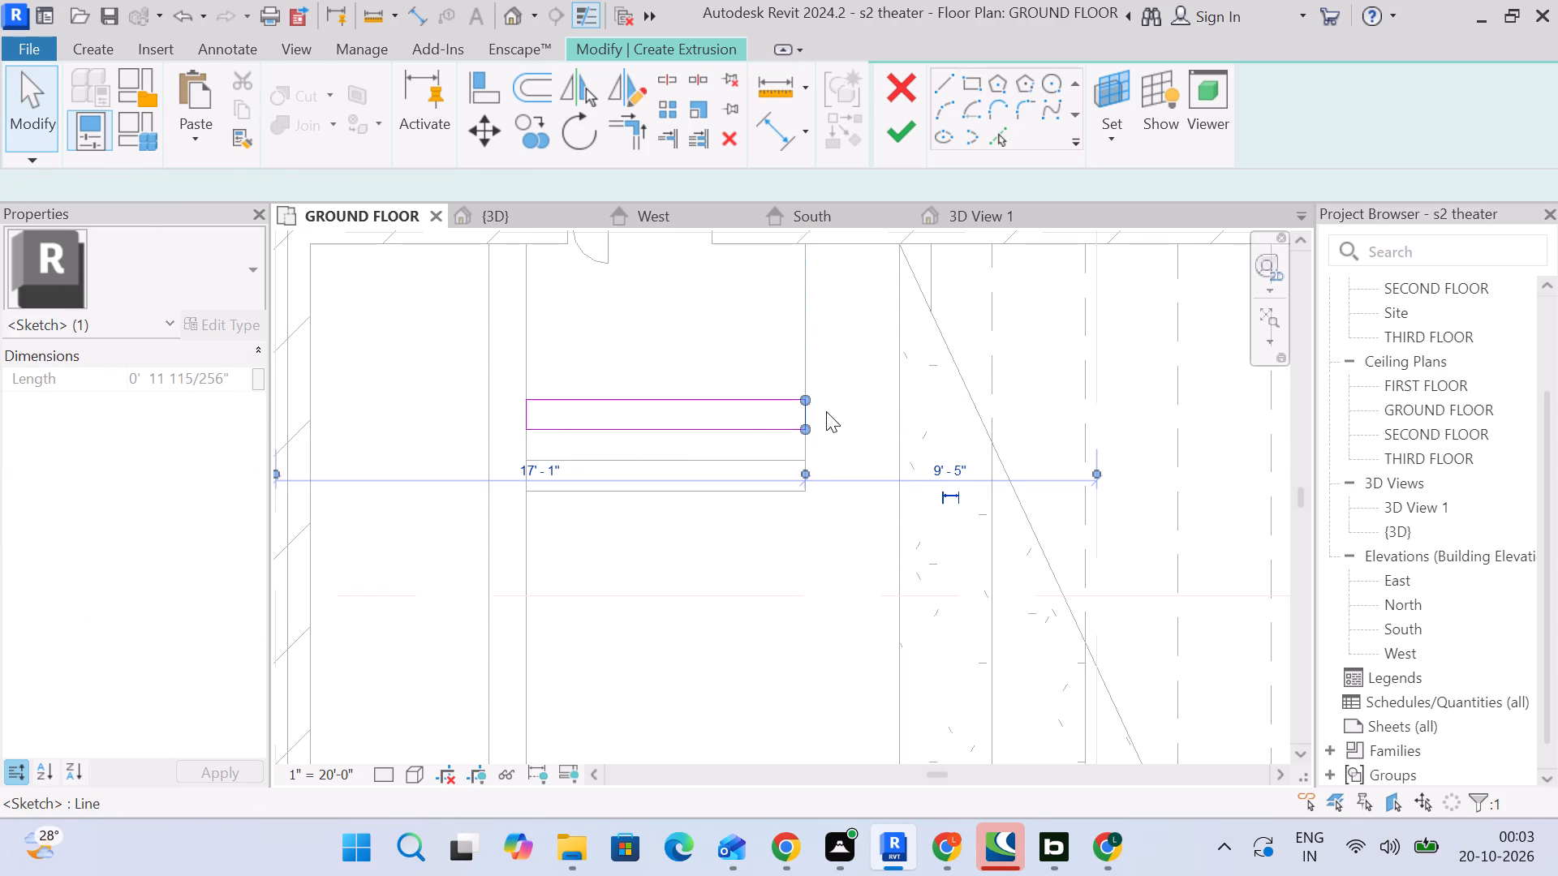
pyautogui.click(678, 397)
pyautogui.click(842, 420)
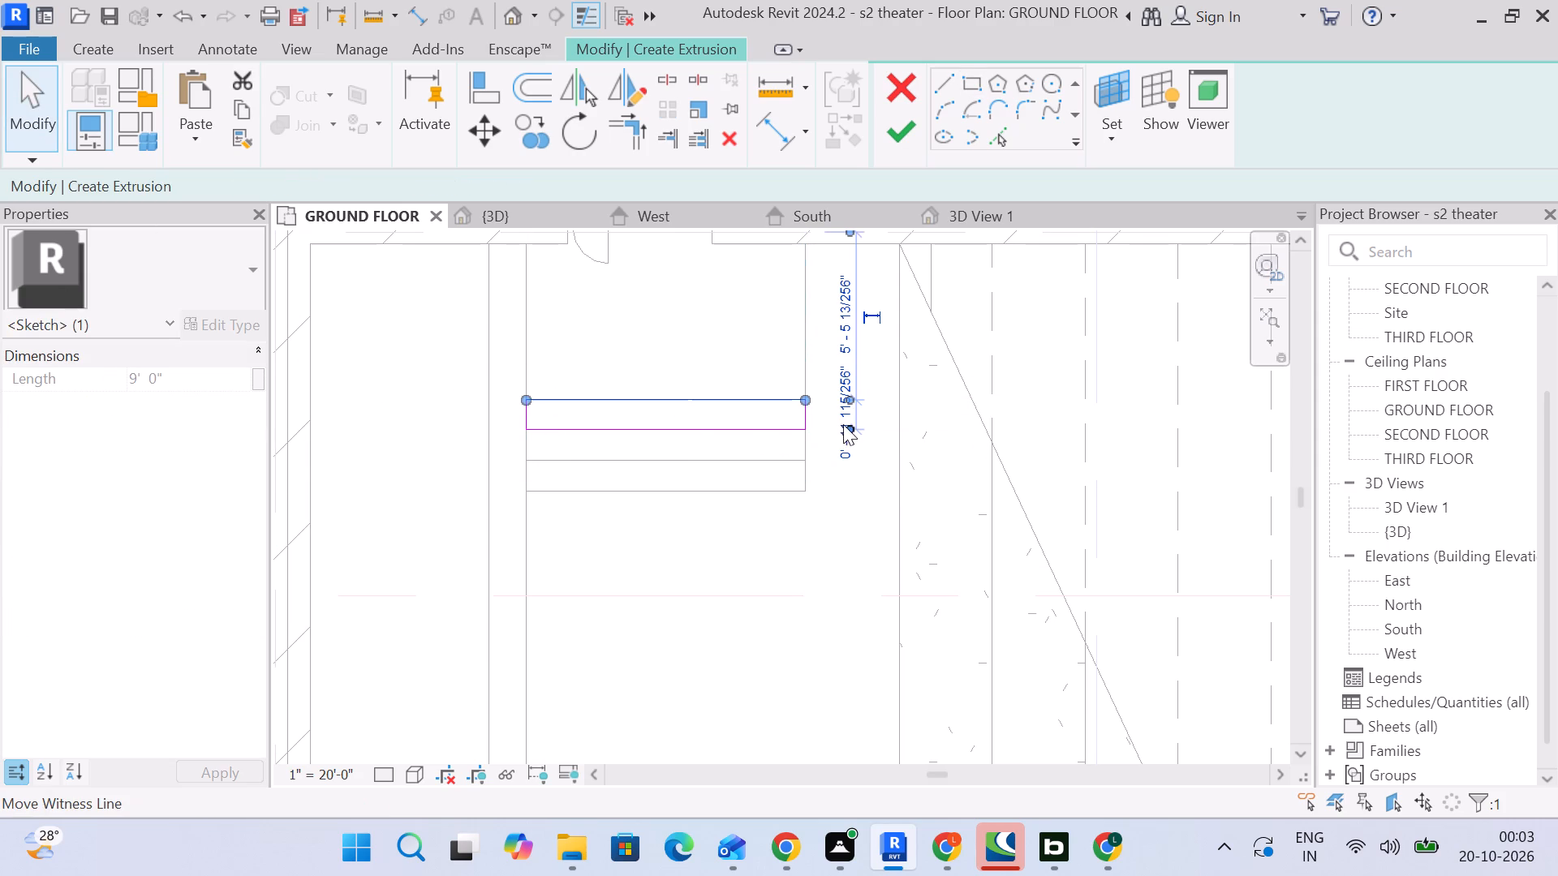
pyautogui.click(837, 416)
pyautogui.click(898, 471)
pyautogui.click(735, 396)
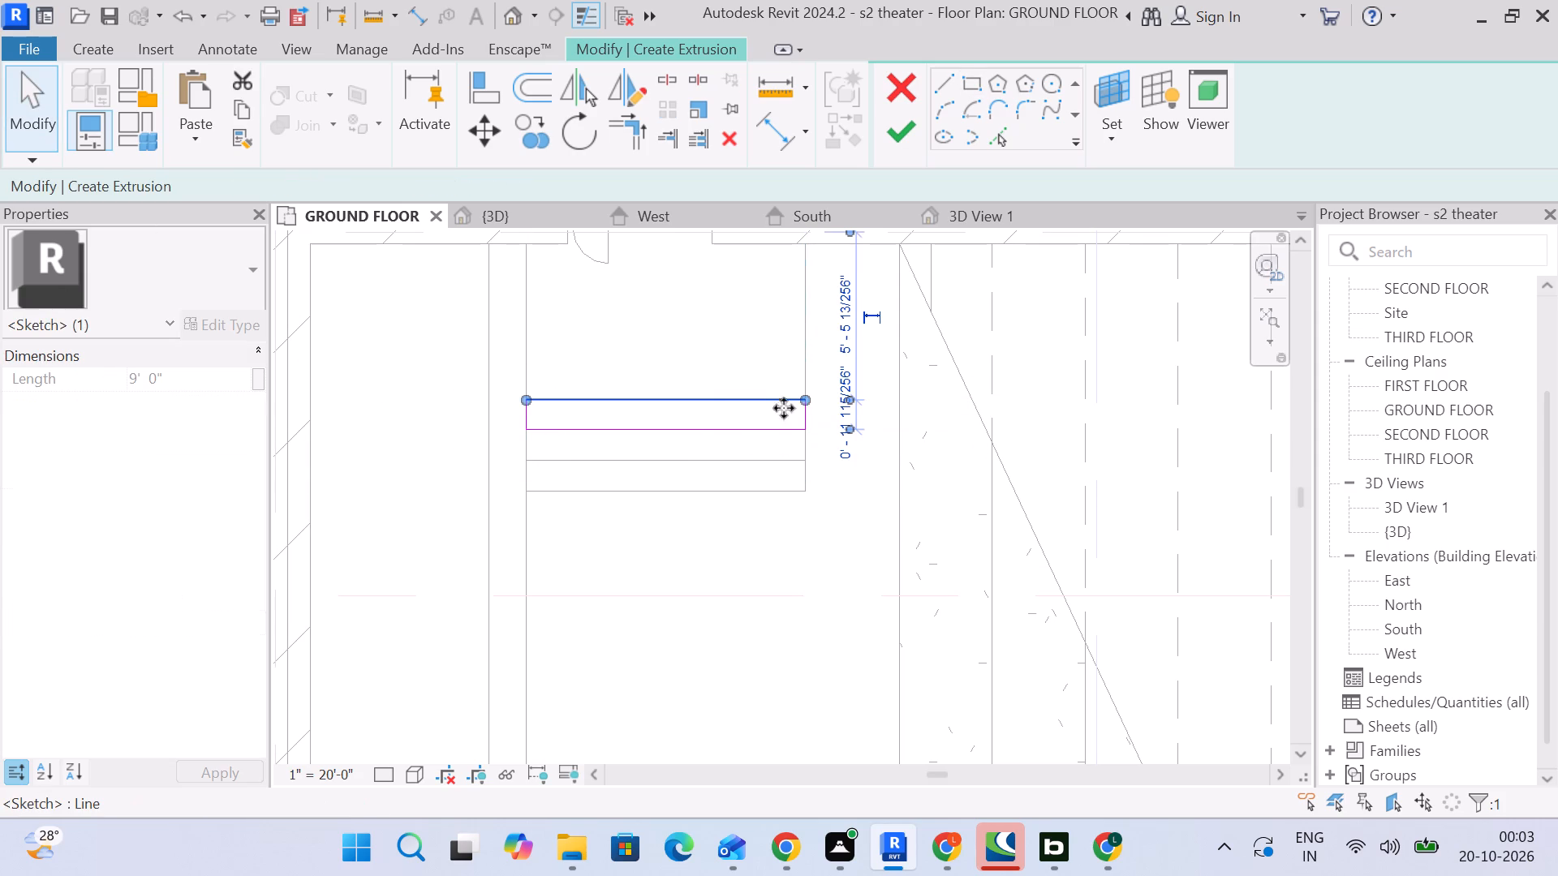
pyautogui.scroll(4, 816, 425)
pyautogui.click(870, 407)
pyautogui.press('1')
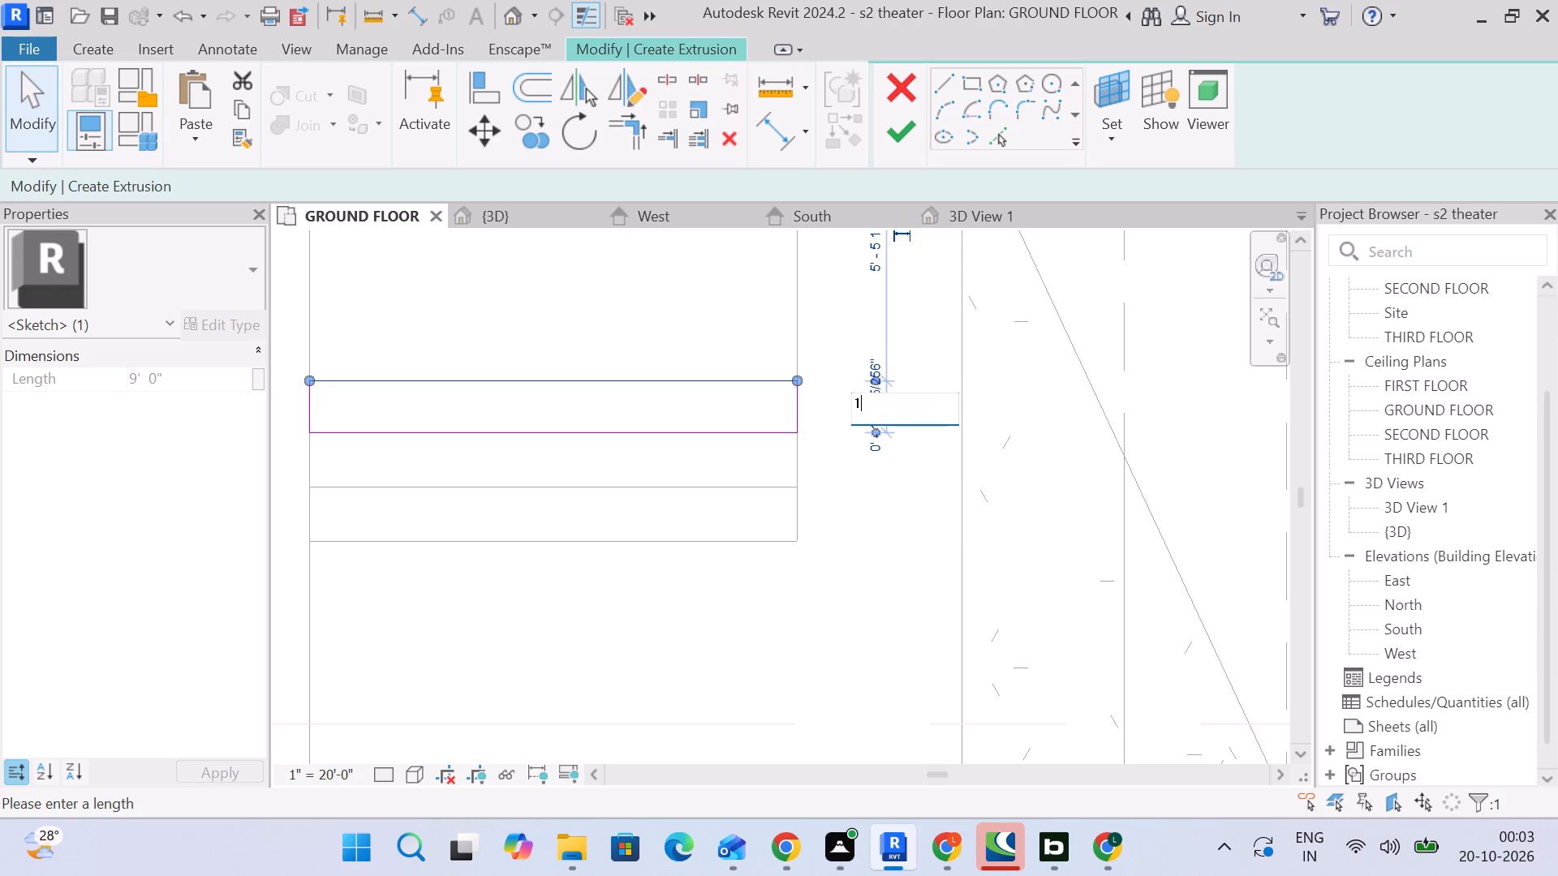
pyautogui.press('Return')
pyautogui.click(892, 543)
# Mirror a copy of the third step rectangle about the platform's midpoint into the opposite notch.
pyautogui.scroll(-4, 741, 465)
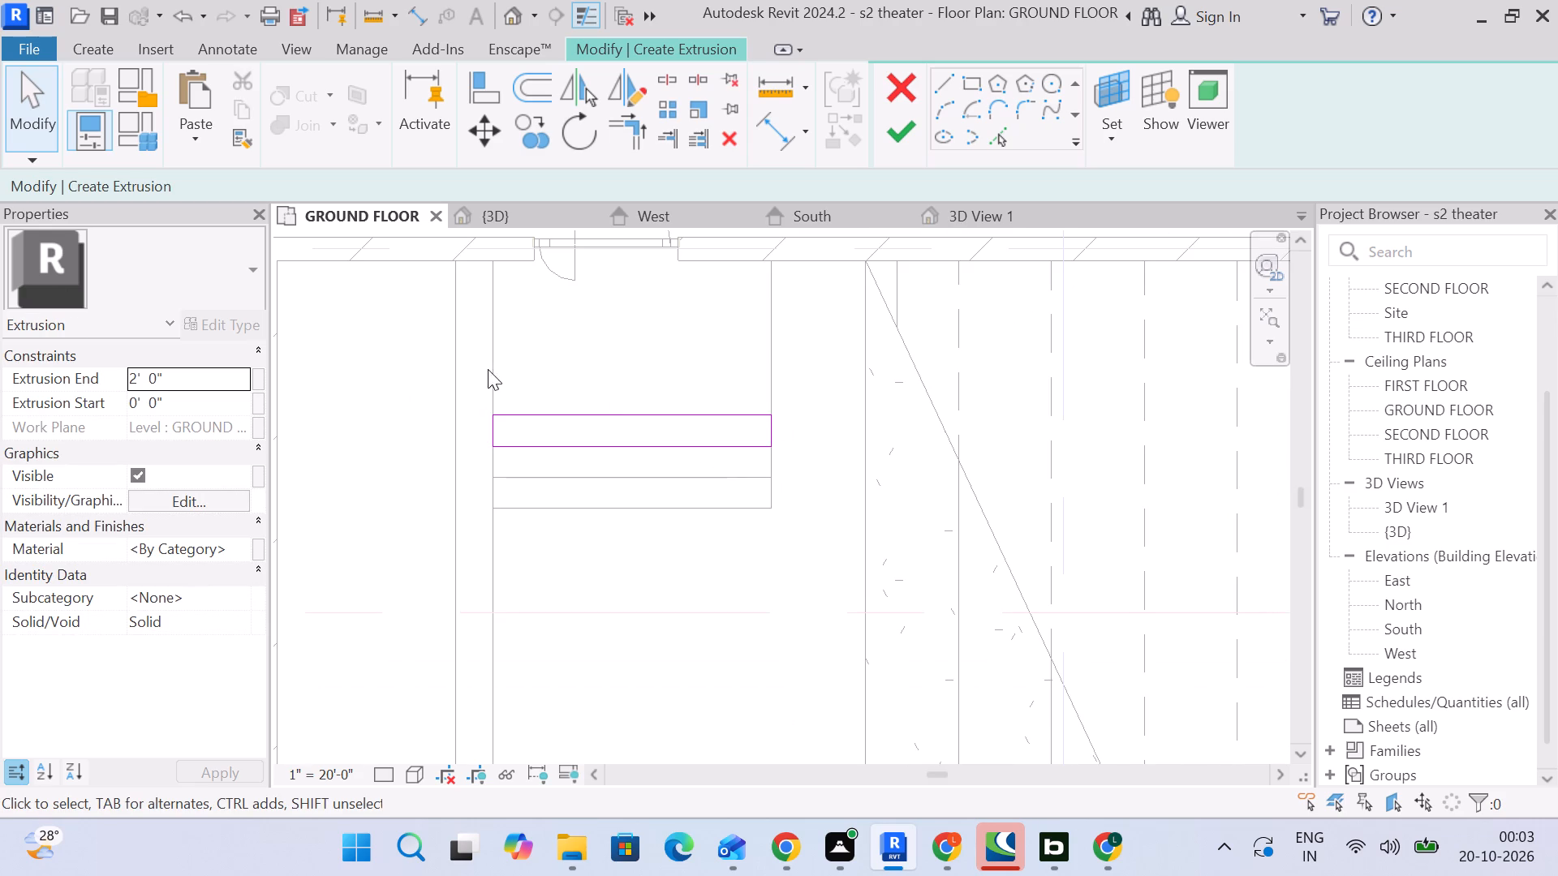
pyautogui.moveTo(430, 360); pyautogui.dragTo(813, 482)
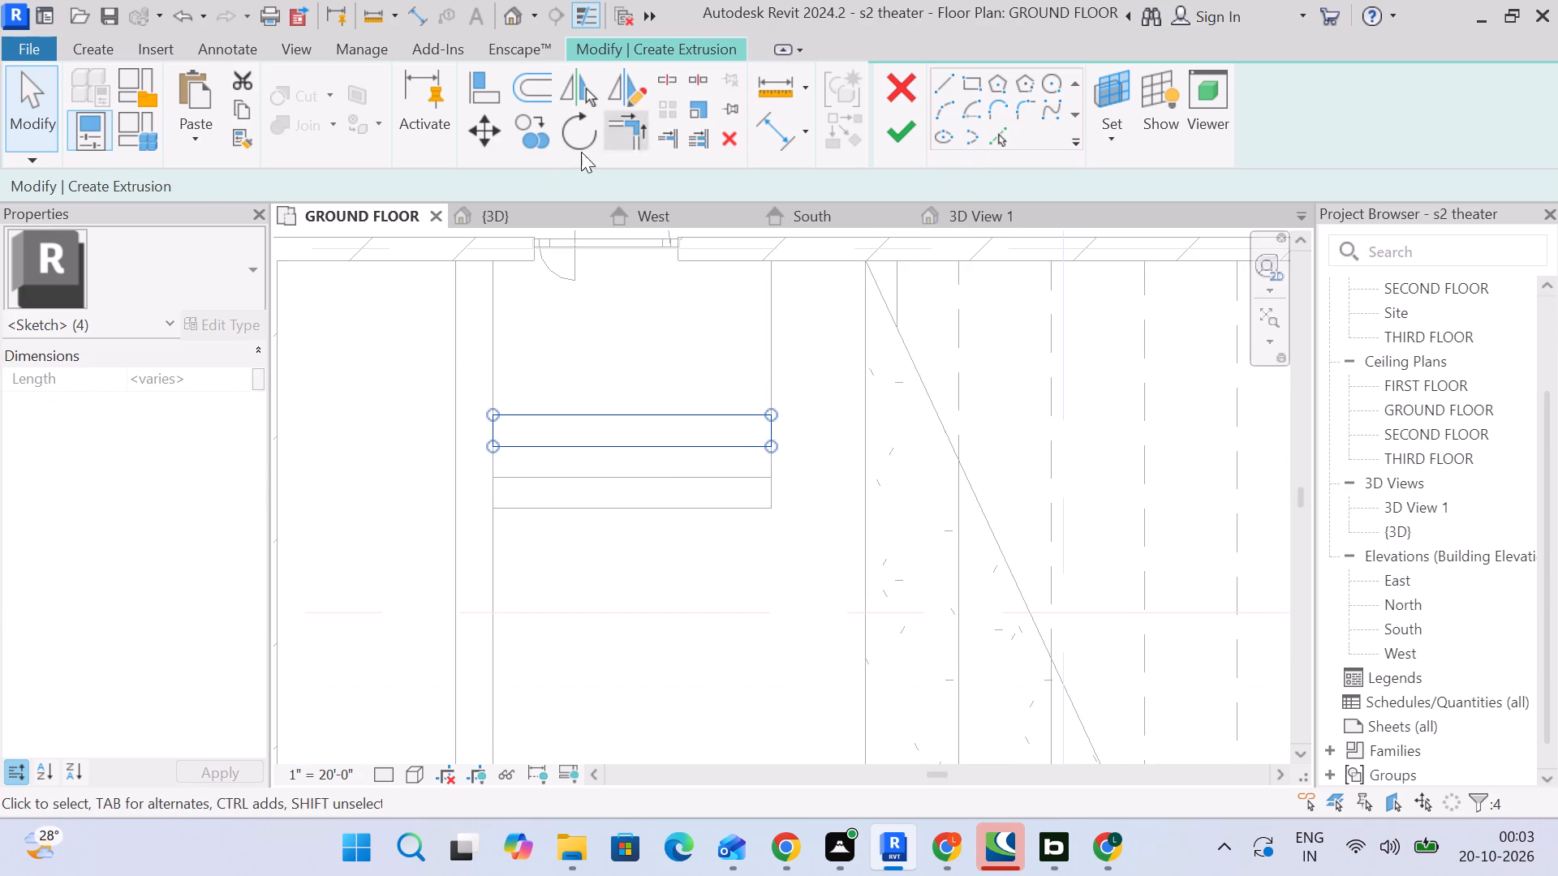
pyautogui.click(626, 93)
pyautogui.scroll(-4, 617, 468)
pyautogui.moveTo(619, 522); pyautogui.dragTo(586, 338, button='middle')
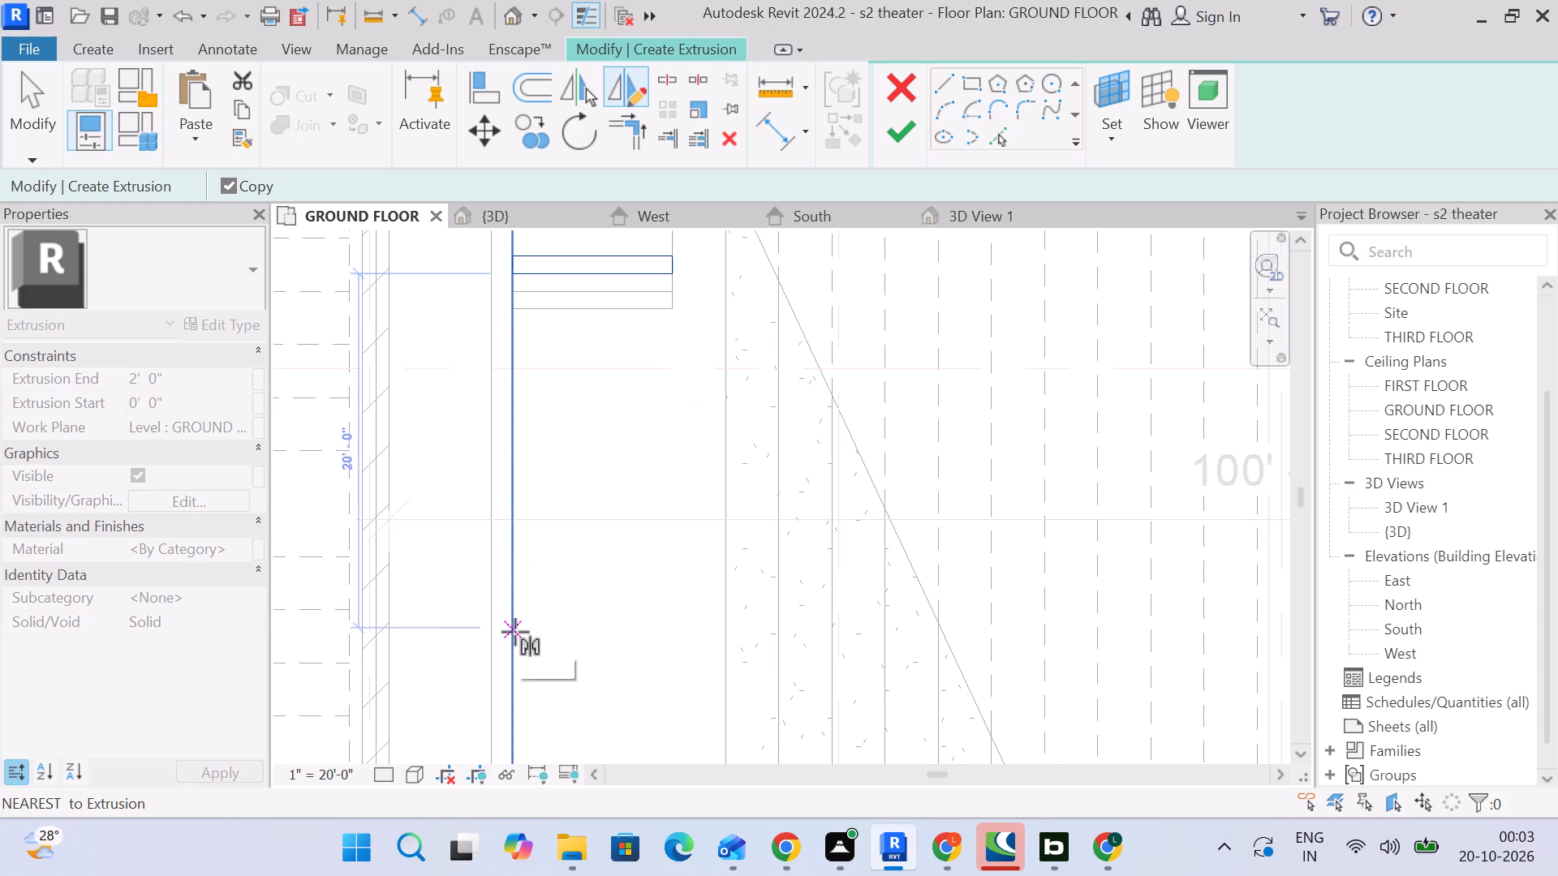
pyautogui.moveTo(506, 669); pyautogui.dragTo(504, 363, button='middle')
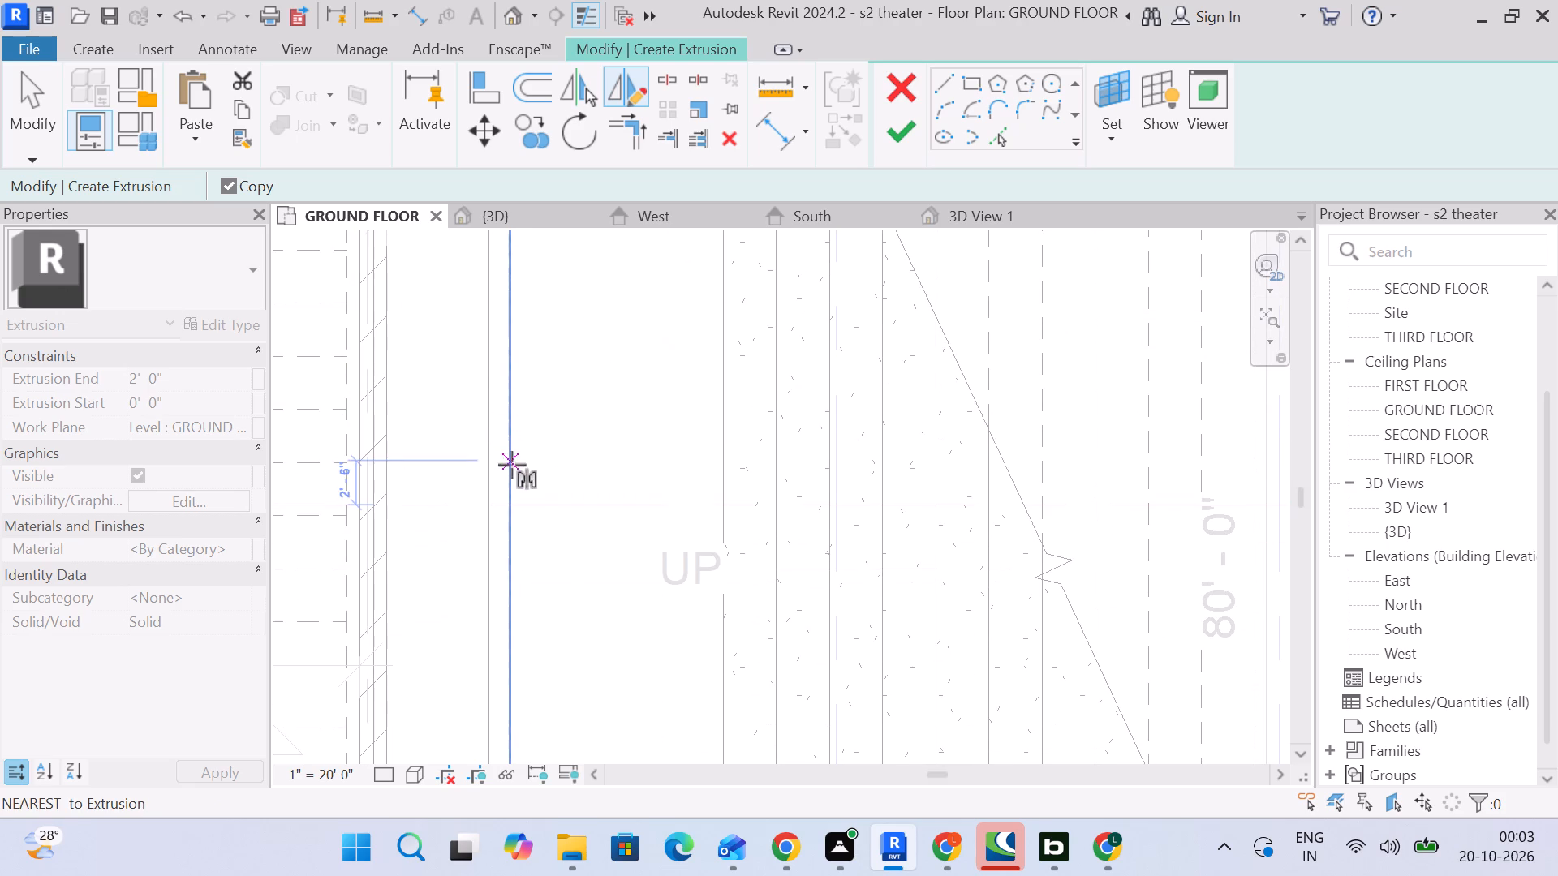
pyautogui.click(510, 573)
pyautogui.click(556, 572)
pyautogui.scroll(-6, 519, 540)
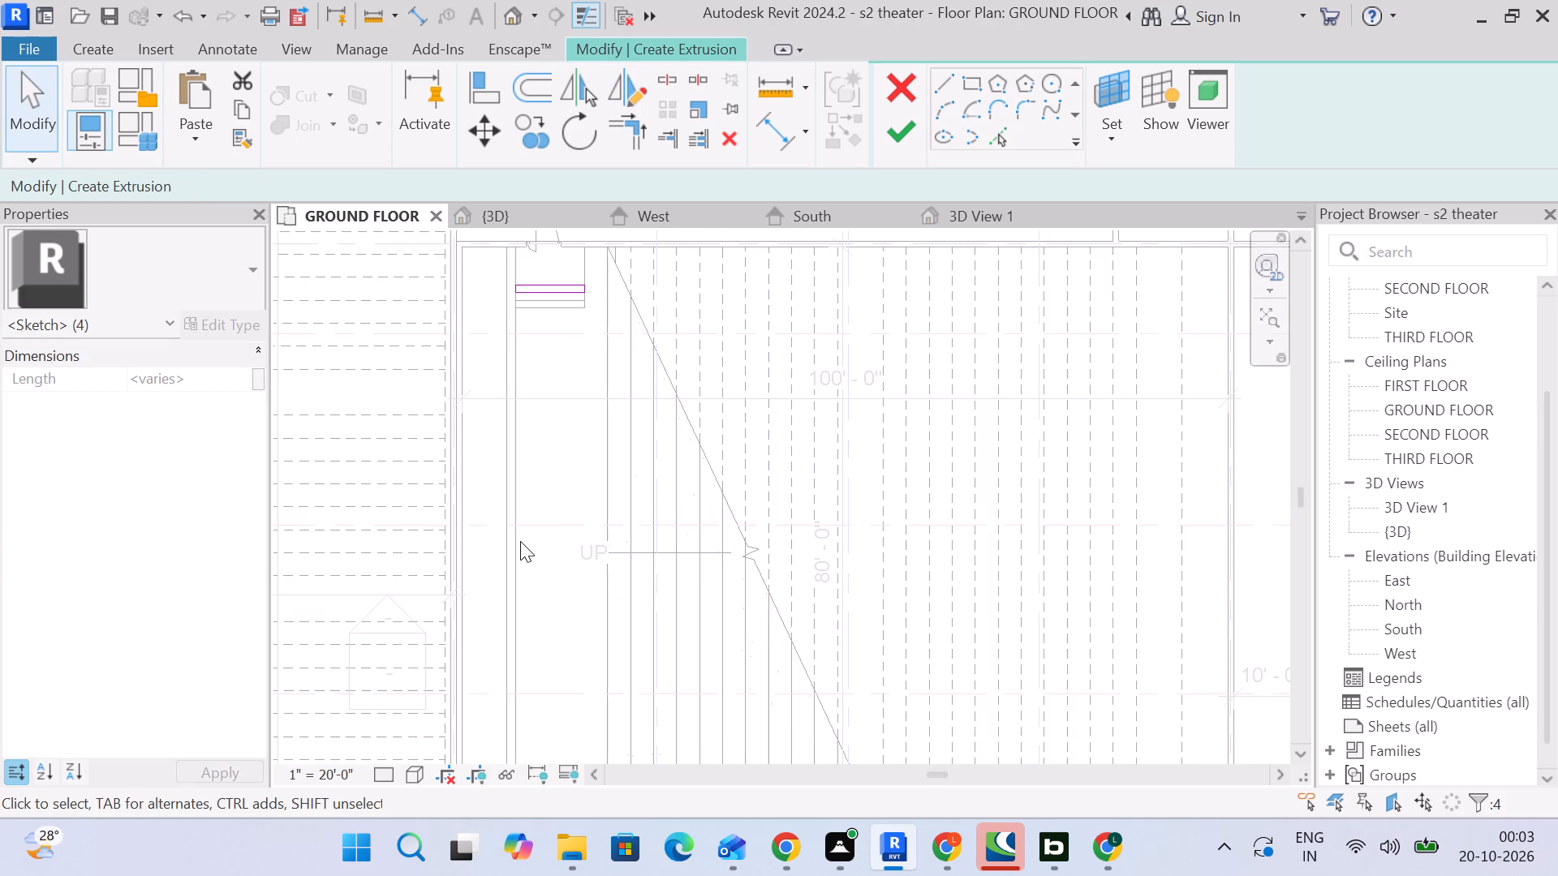
pyautogui.press('Escape')
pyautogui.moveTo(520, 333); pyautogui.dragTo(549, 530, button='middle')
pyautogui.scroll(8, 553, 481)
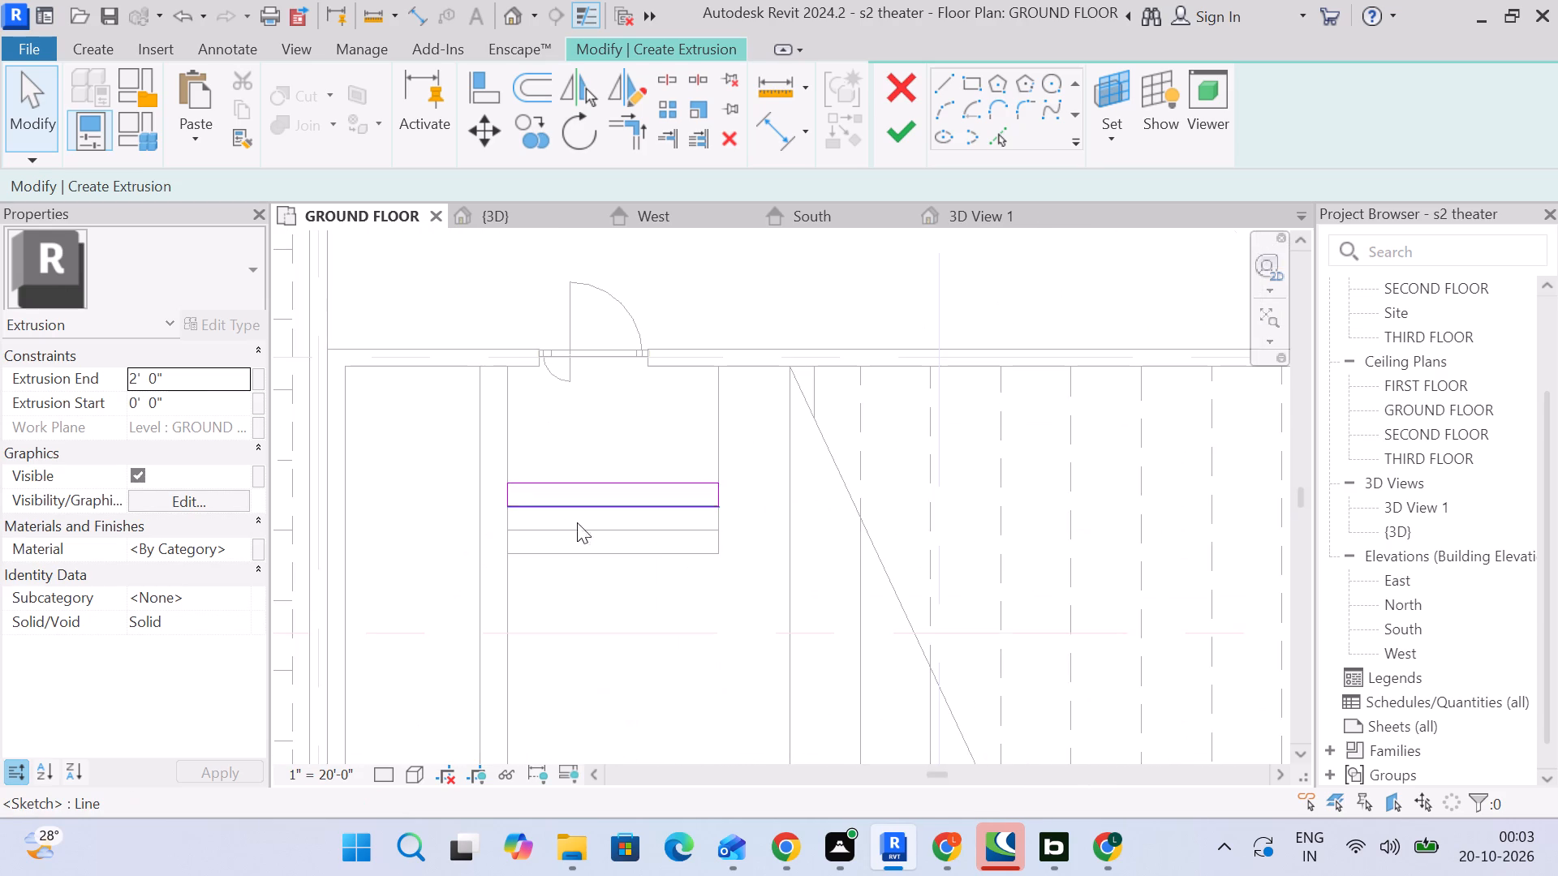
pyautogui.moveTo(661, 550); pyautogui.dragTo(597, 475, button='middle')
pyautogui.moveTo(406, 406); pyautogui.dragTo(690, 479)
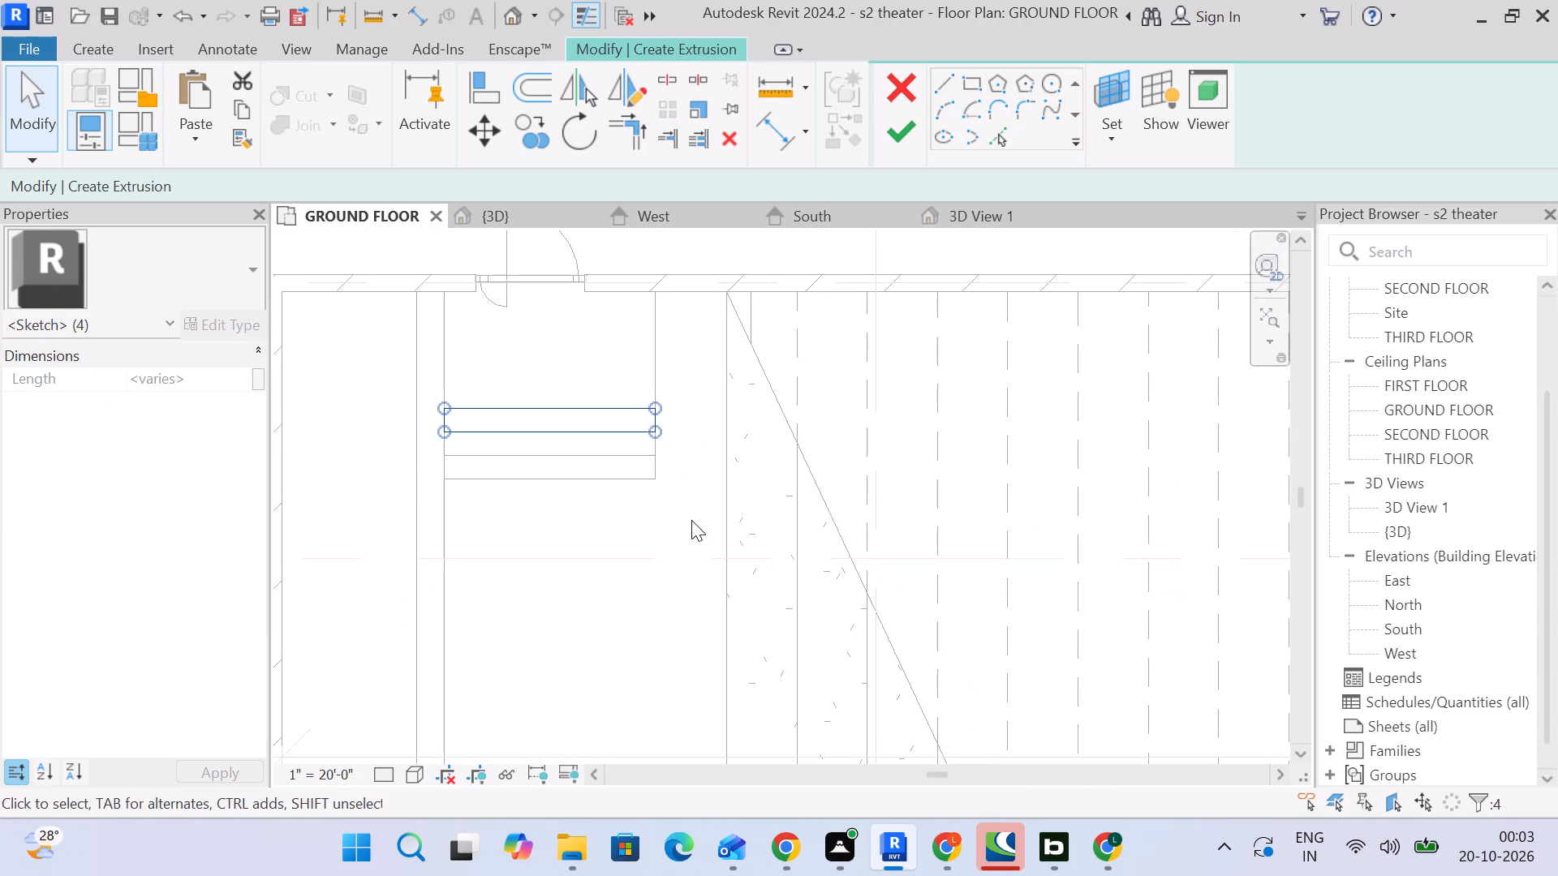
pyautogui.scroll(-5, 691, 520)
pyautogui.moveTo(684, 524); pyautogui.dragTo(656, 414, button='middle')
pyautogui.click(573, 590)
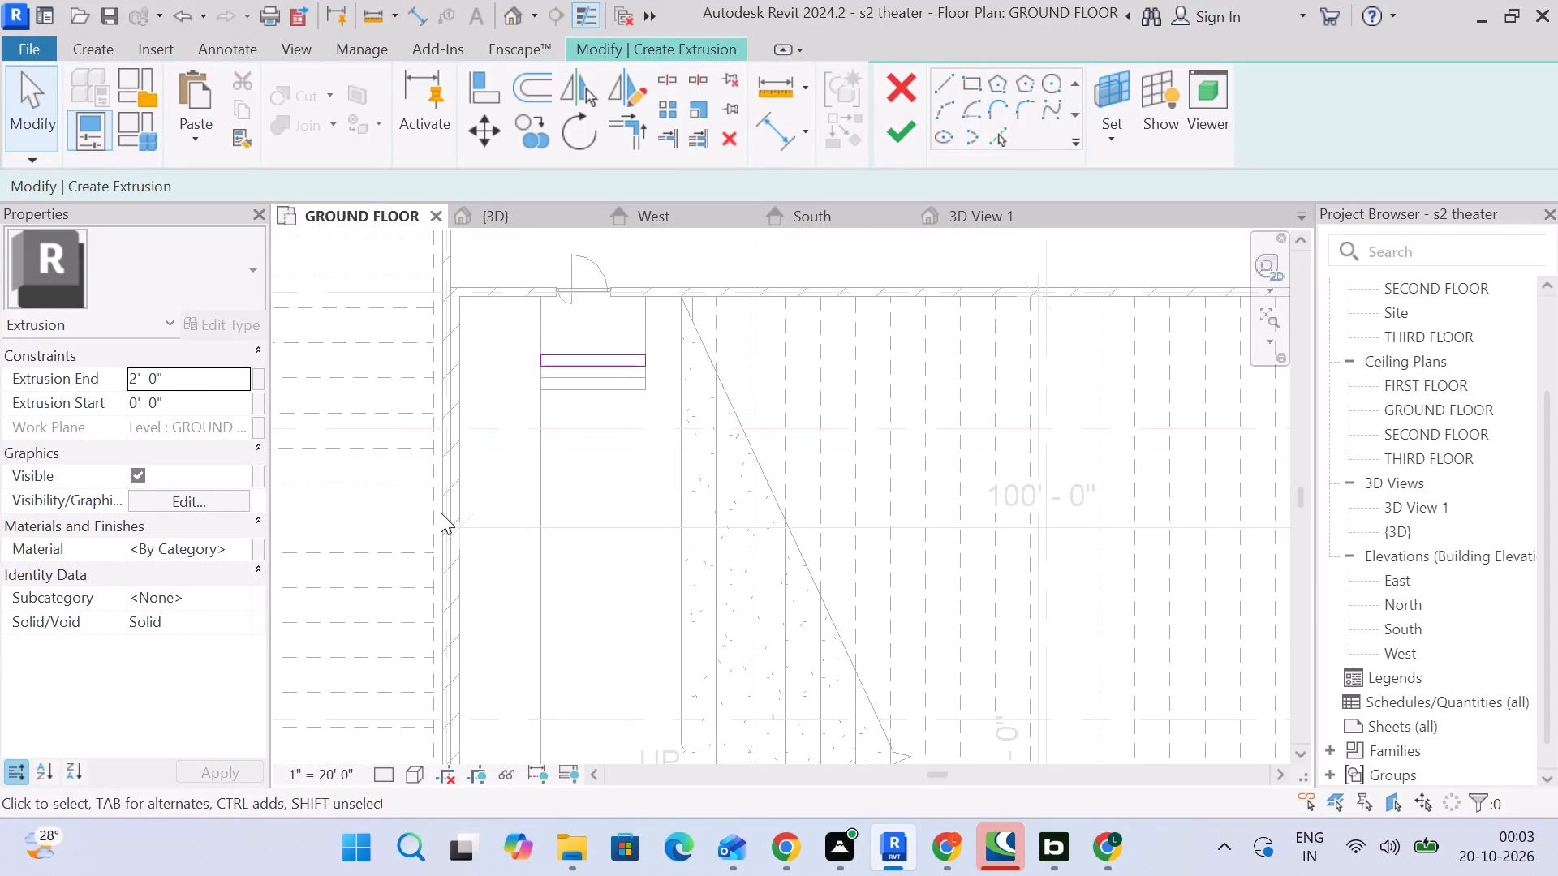
# Set the third step's extrusion end to 1' 6" and finish the extrusion.
pyautogui.click(209, 381)
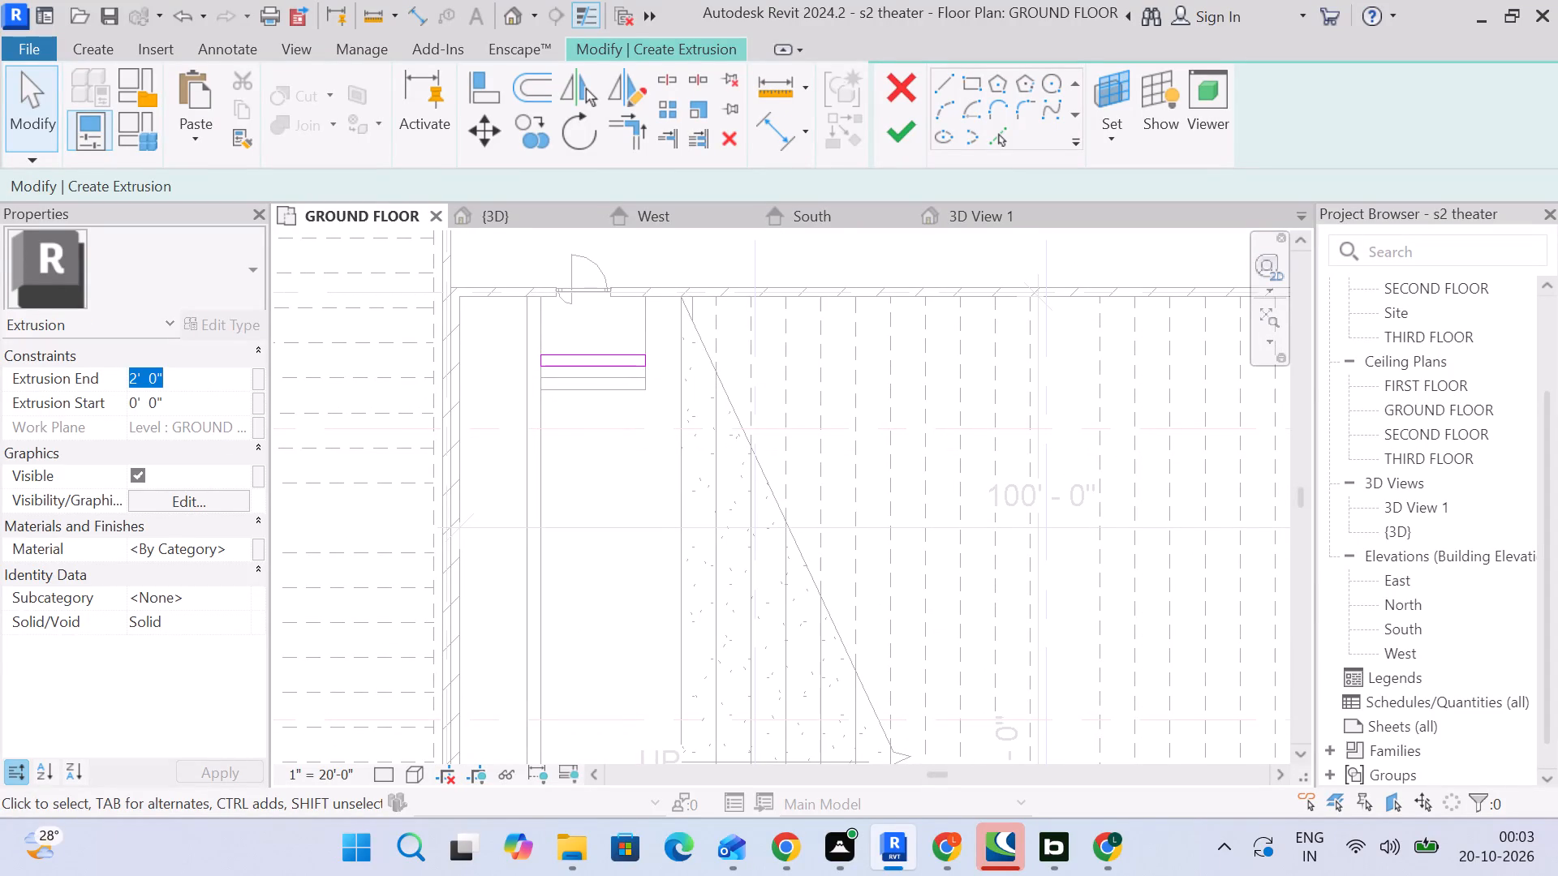
pyautogui.press('1')
pyautogui.press("'")
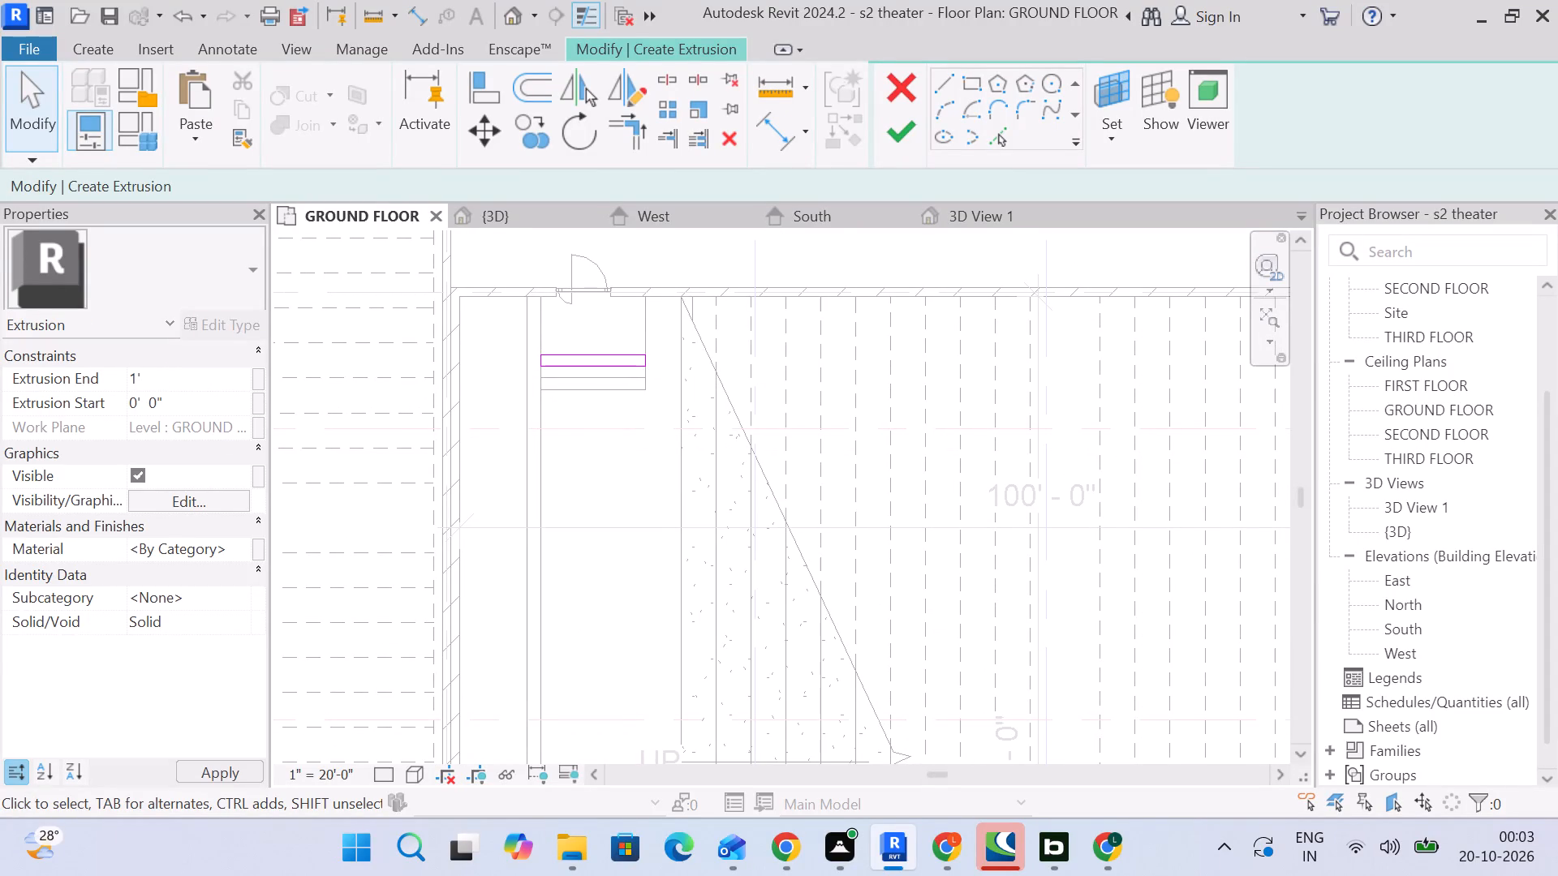
pyautogui.write('6"')
pyautogui.press('Return')
pyautogui.click(594, 483)
pyautogui.scroll(-3, 579, 509)
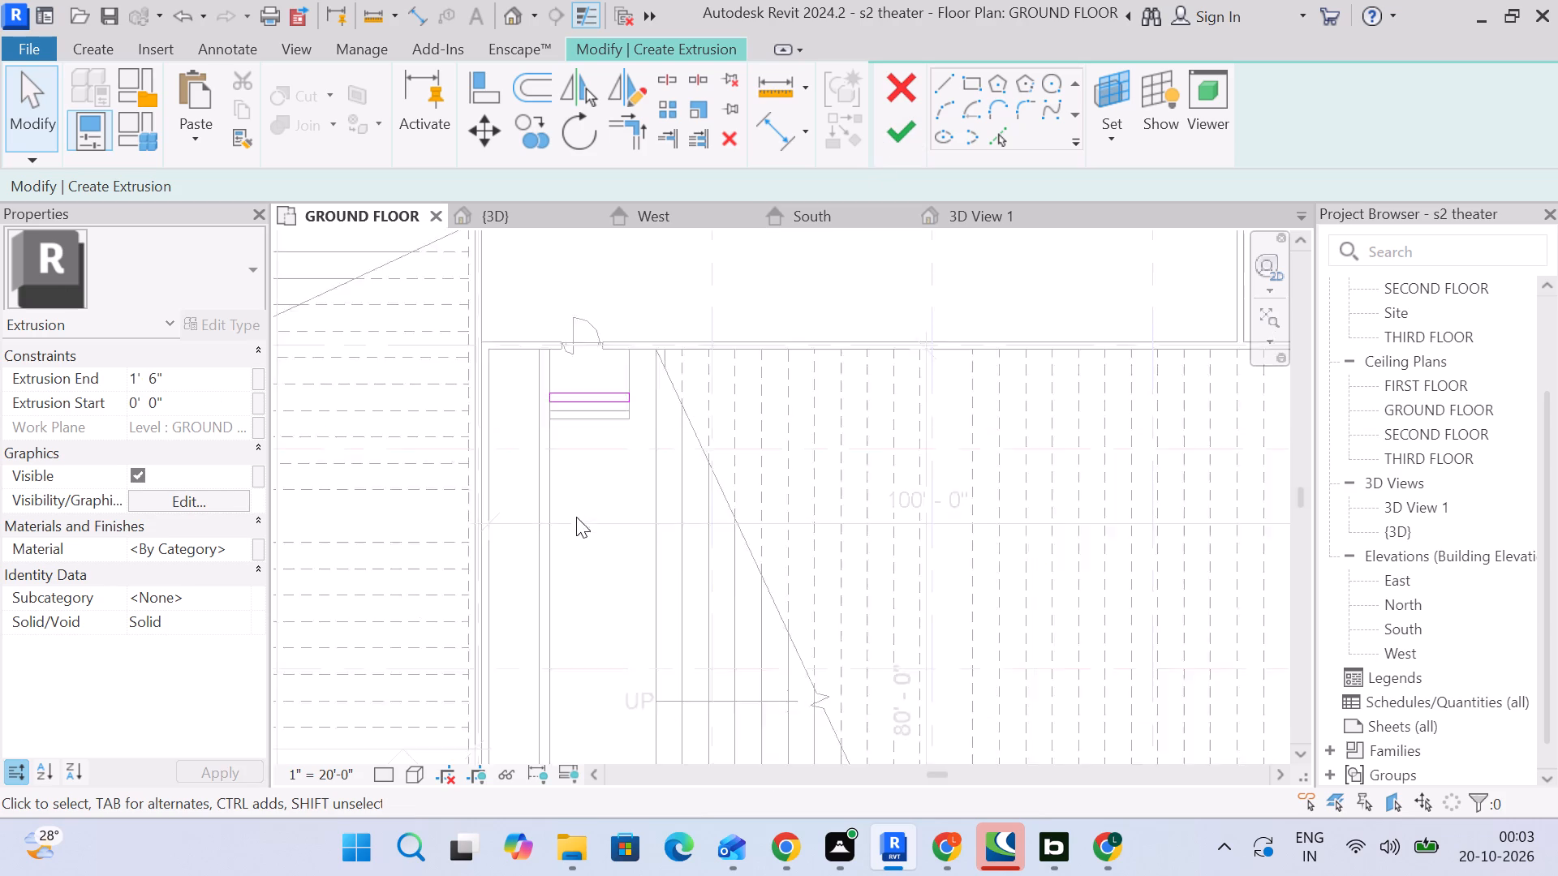
pyautogui.scroll(-2, 576, 517)
pyautogui.moveTo(596, 522); pyautogui.dragTo(619, 350, button='middle')
pyautogui.scroll(3, 624, 382)
pyautogui.click(908, 134)
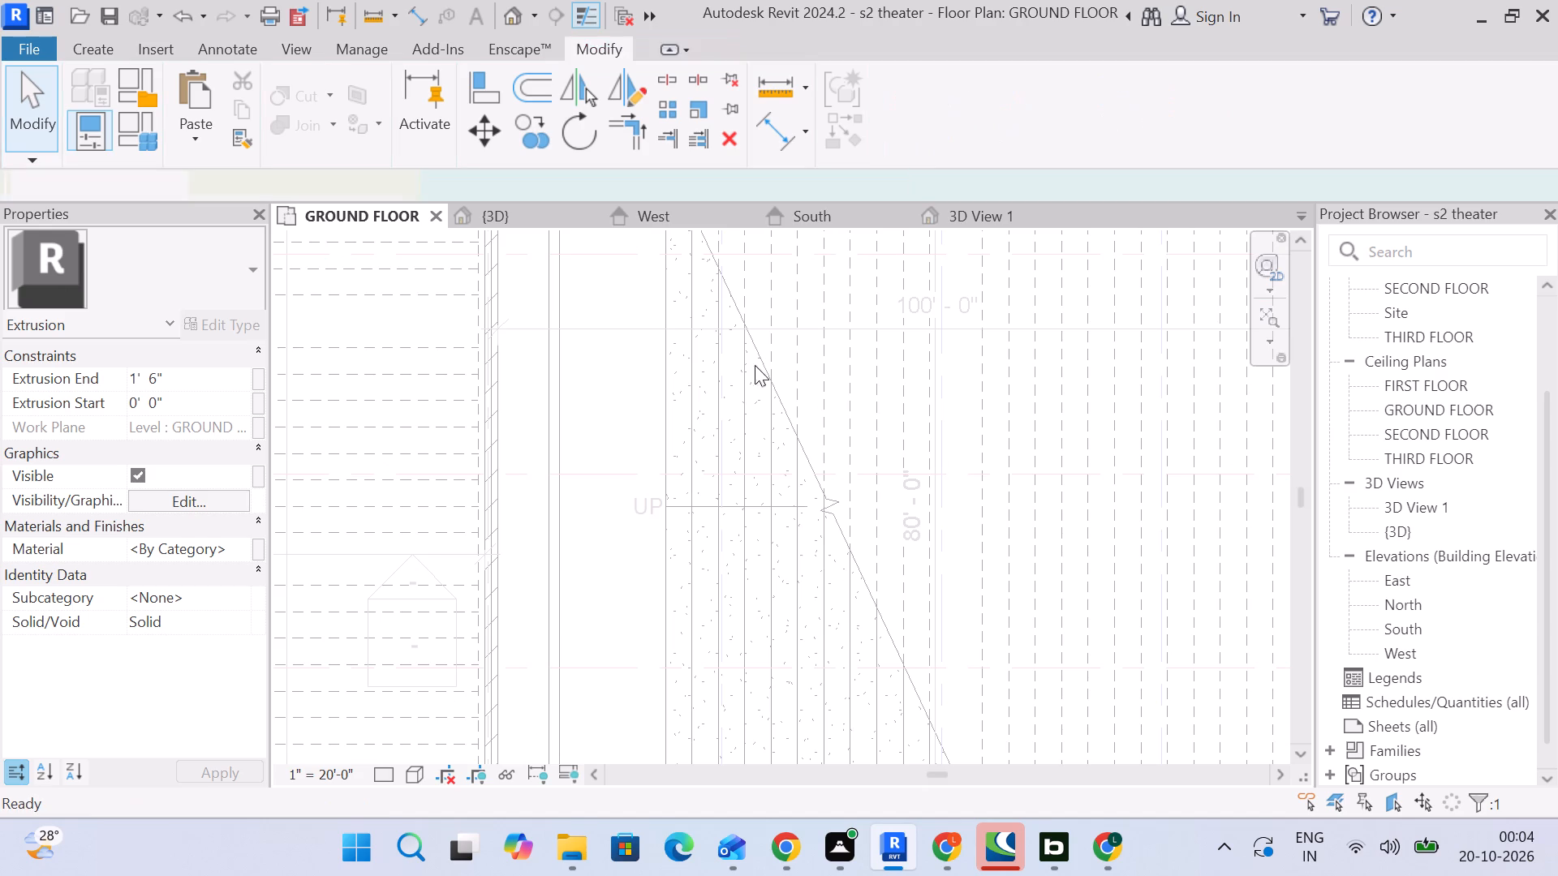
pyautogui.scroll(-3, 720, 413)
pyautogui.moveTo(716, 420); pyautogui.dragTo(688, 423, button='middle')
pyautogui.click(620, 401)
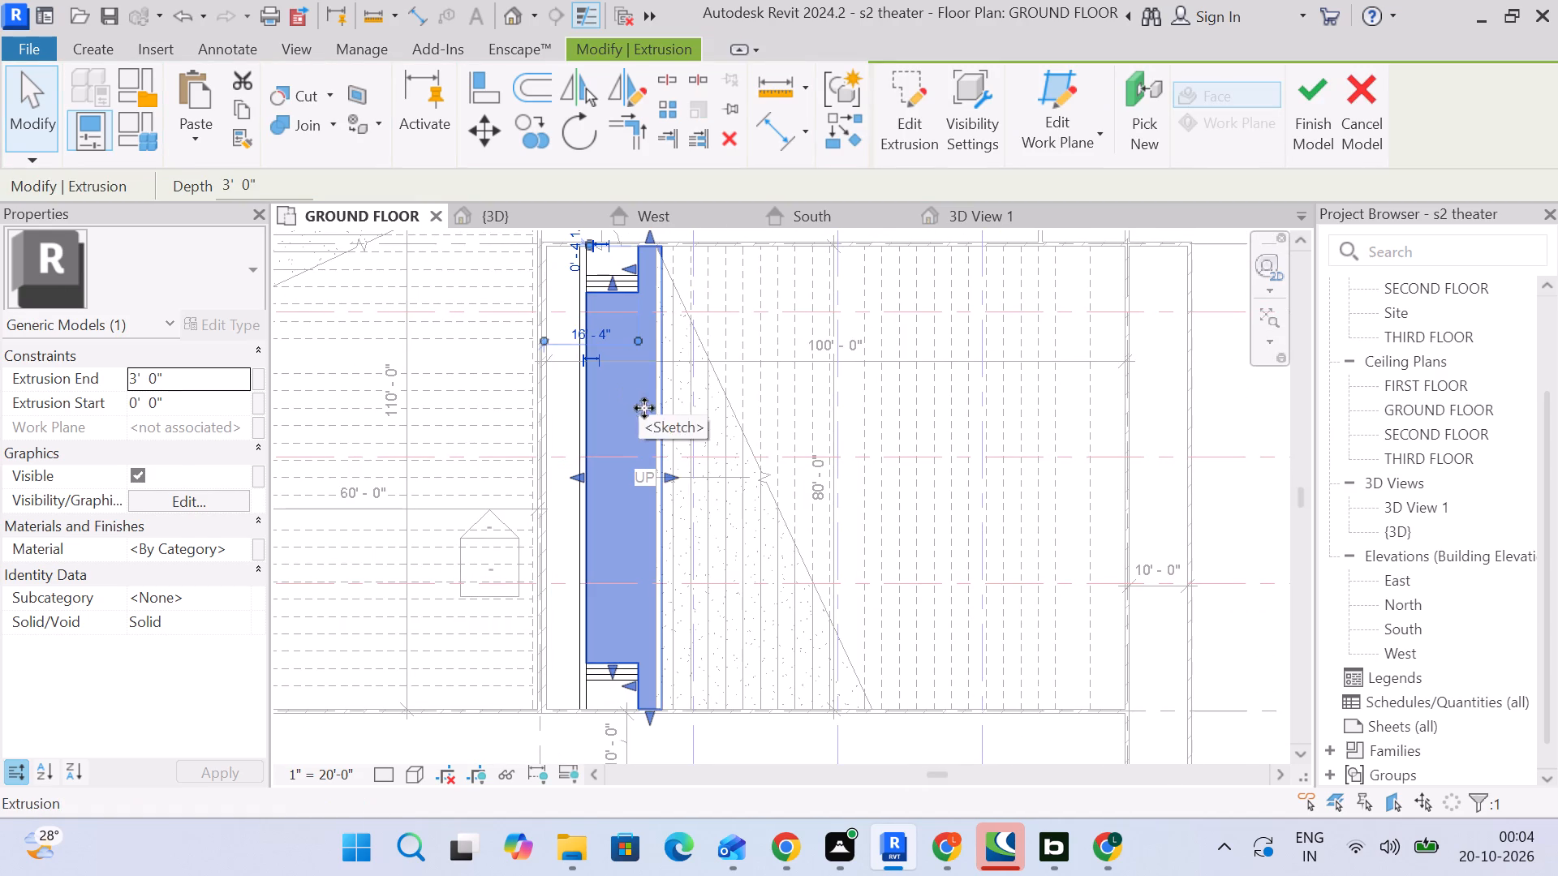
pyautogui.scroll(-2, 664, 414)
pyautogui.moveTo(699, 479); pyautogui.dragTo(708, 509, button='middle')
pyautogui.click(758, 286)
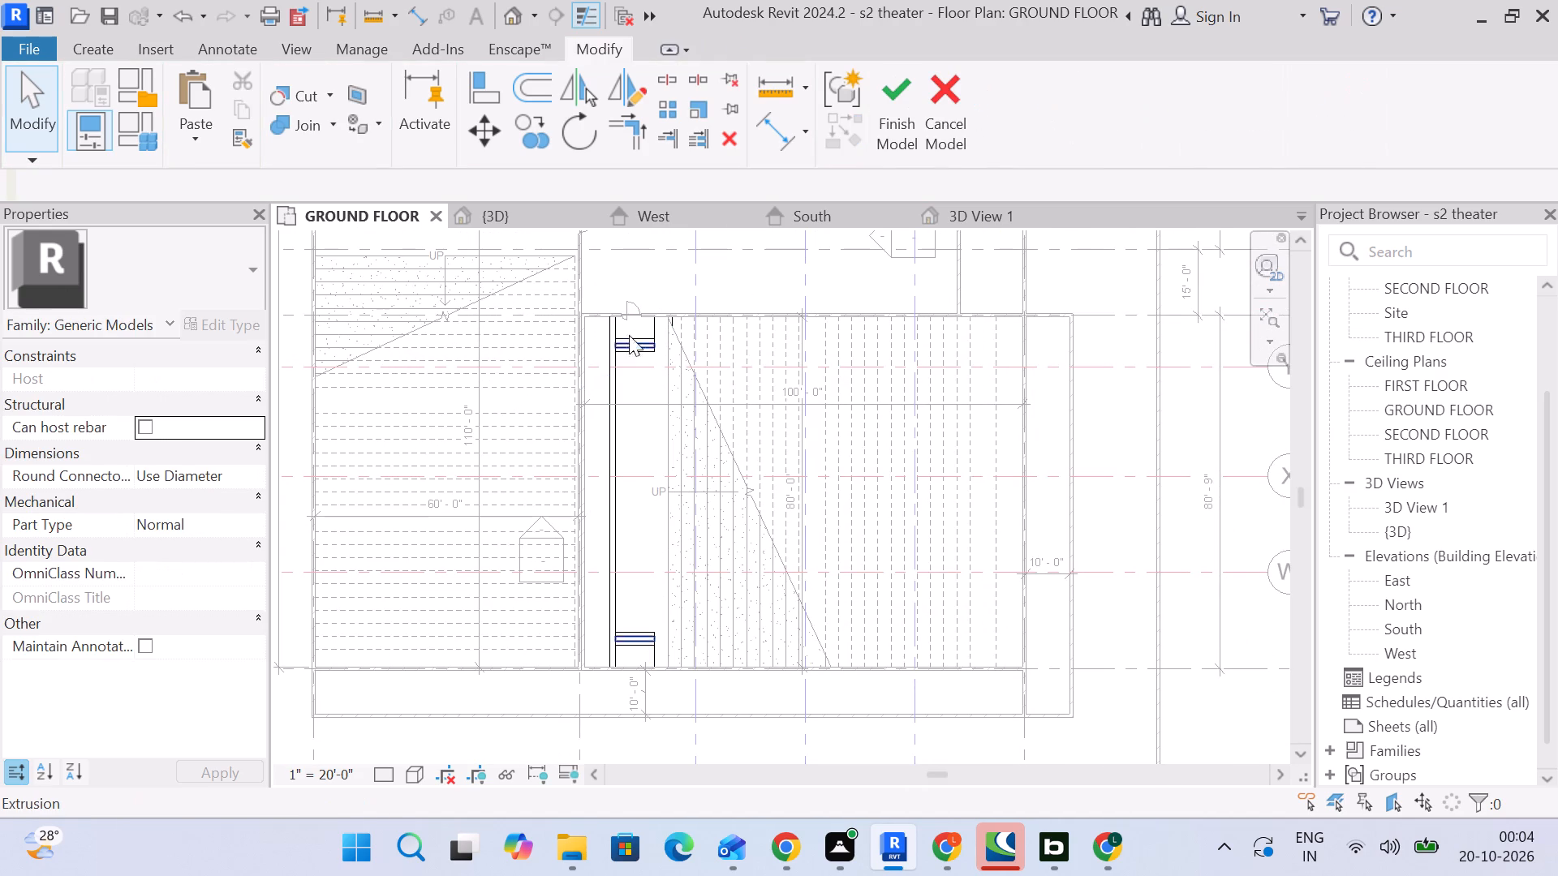
# Start a new extrusion and sketch a rectangle 9' by about 1' 4 1/4" against the third step in the door-side notch.
pyautogui.click(97, 50)
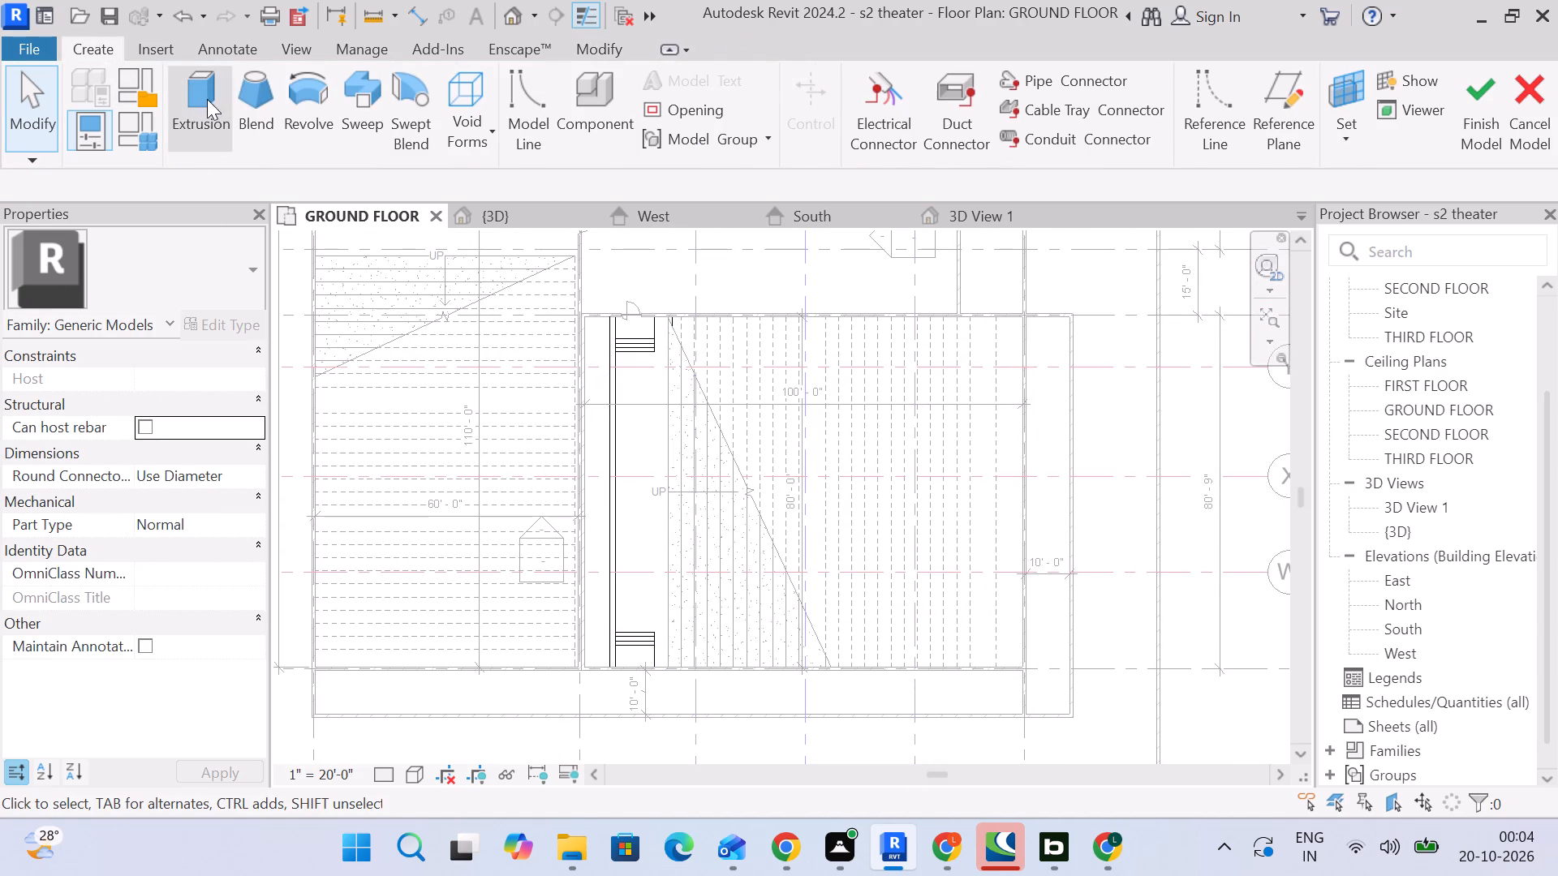
pyautogui.click(207, 99)
pyautogui.scroll(9, 604, 669)
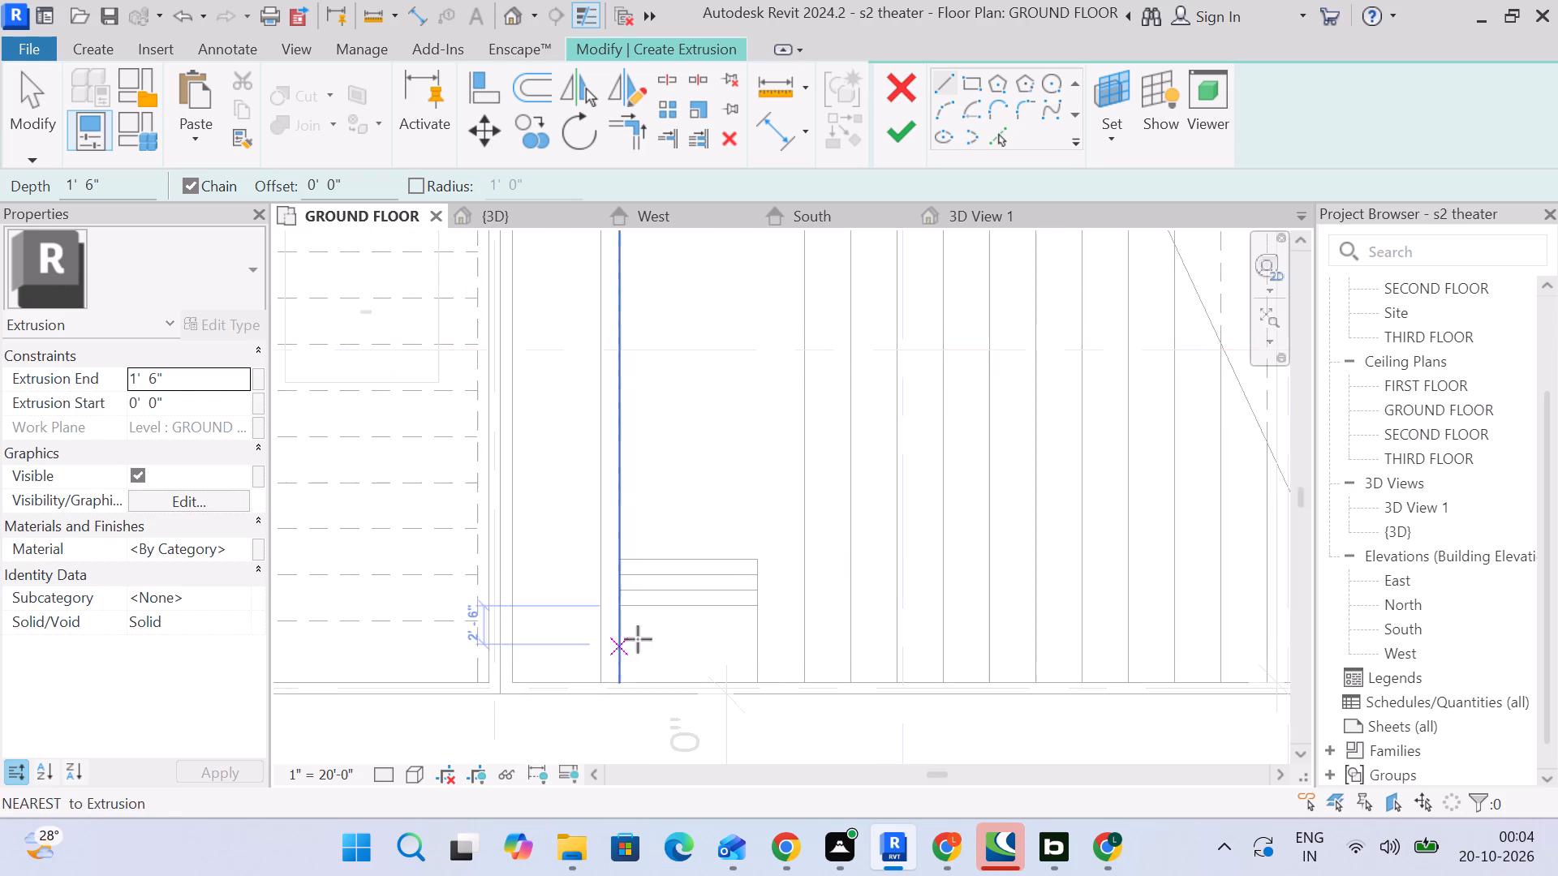
pyautogui.scroll(4, 638, 639)
pyautogui.scroll(1, 820, 635)
pyautogui.moveTo(820, 635); pyautogui.dragTo(739, 578, button='middle')
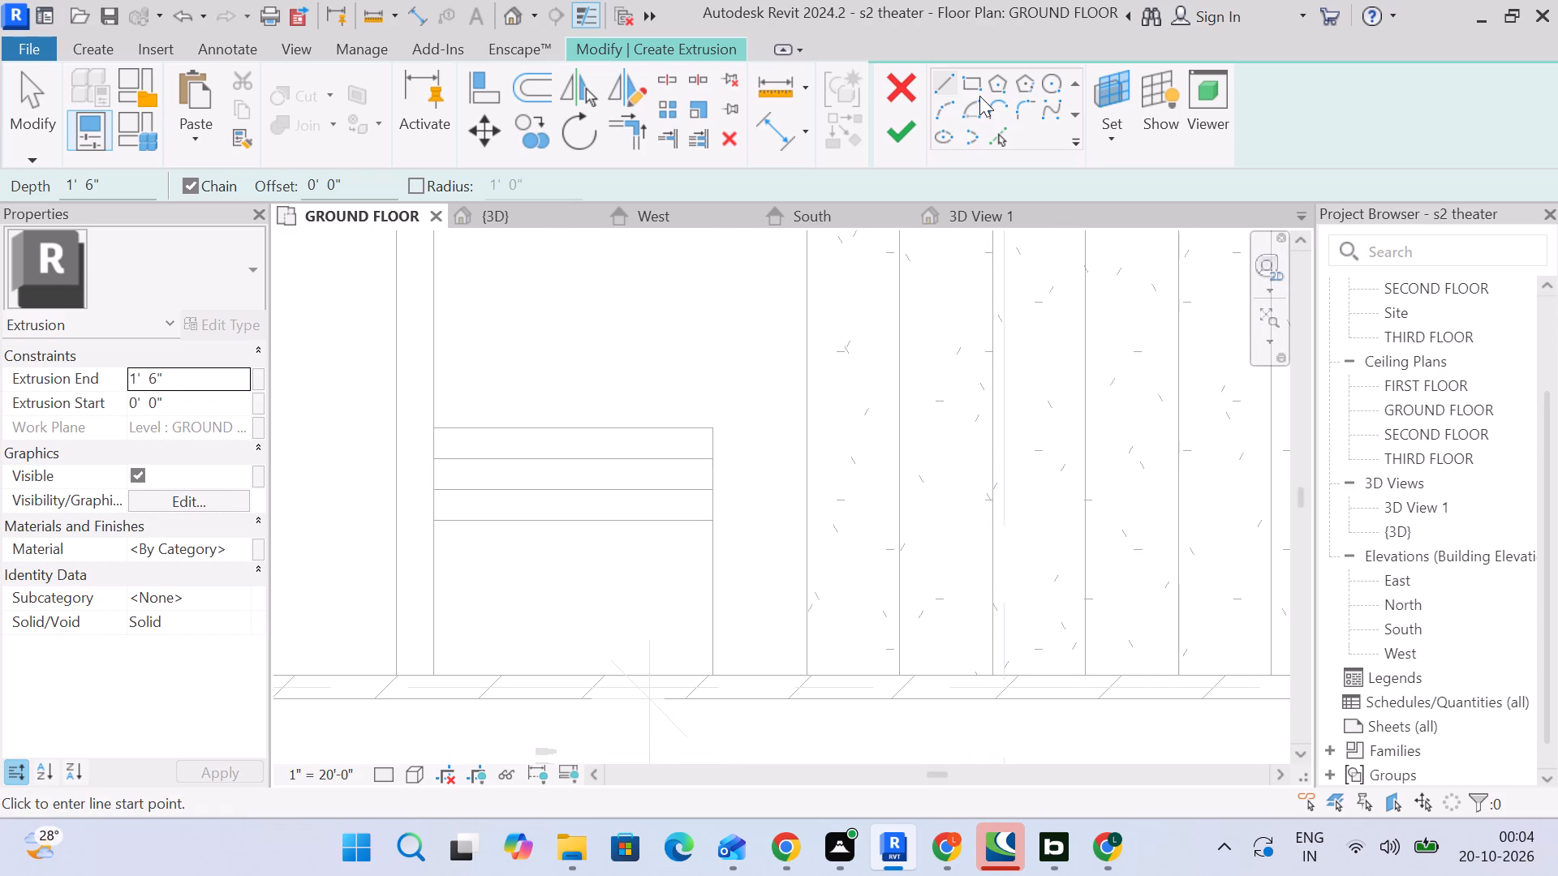
pyautogui.click(979, 96)
pyautogui.click(975, 90)
pyautogui.scroll(-4, 725, 530)
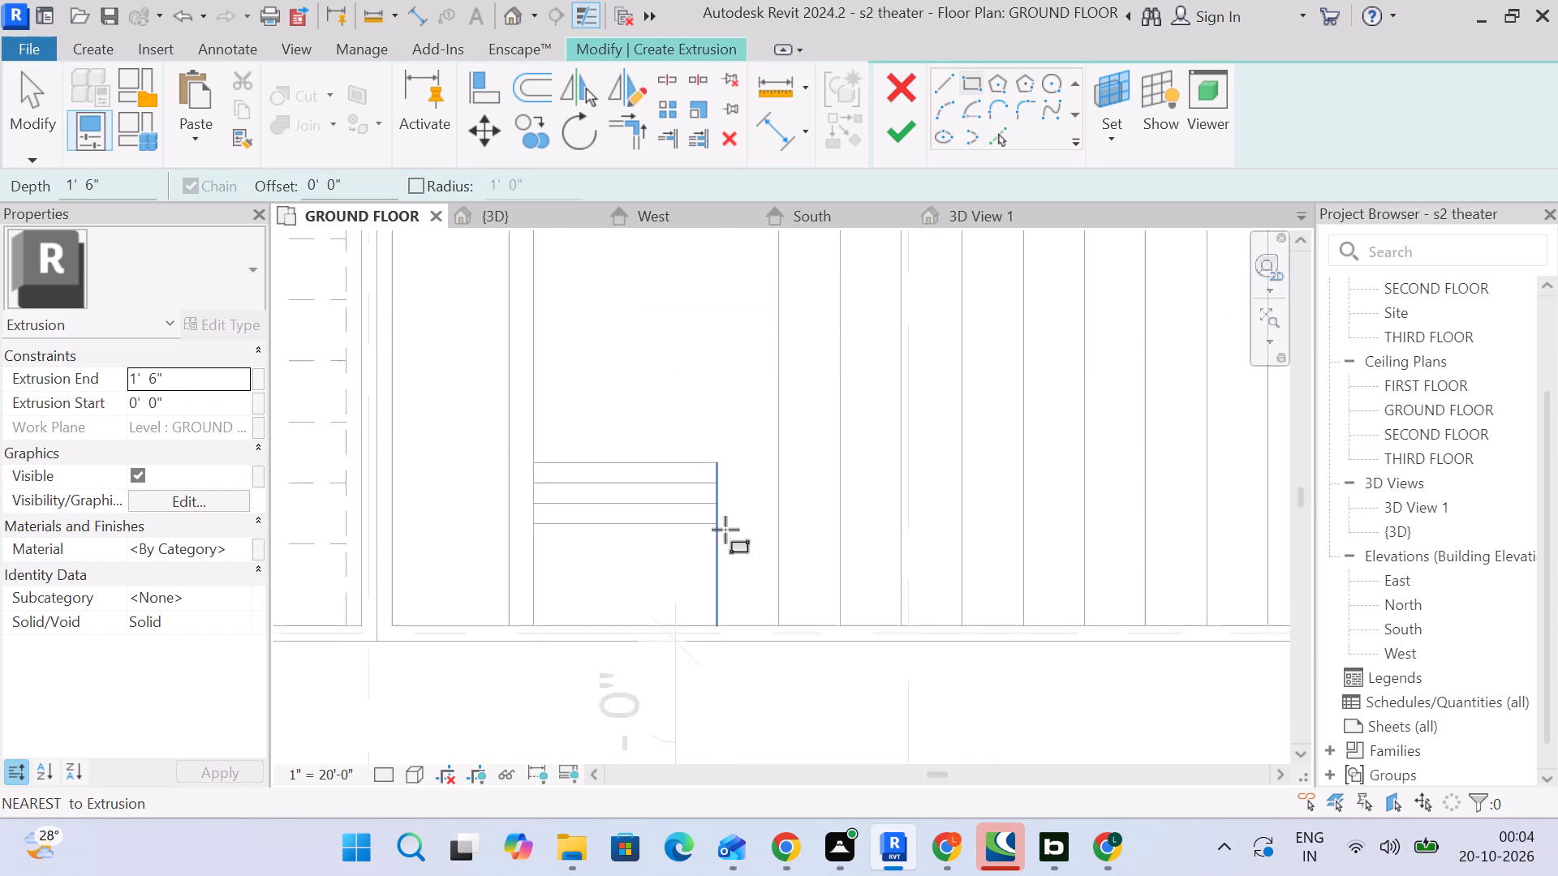
pyautogui.moveTo(725, 550); pyautogui.dragTo(776, 874, button='middle')
pyautogui.scroll(-5, 711, 505)
pyautogui.moveTo(706, 515); pyautogui.dragTo(743, 717, button='middle')
pyautogui.moveTo(695, 328); pyautogui.dragTo(713, 634, button='middle')
pyautogui.scroll(3, 713, 634)
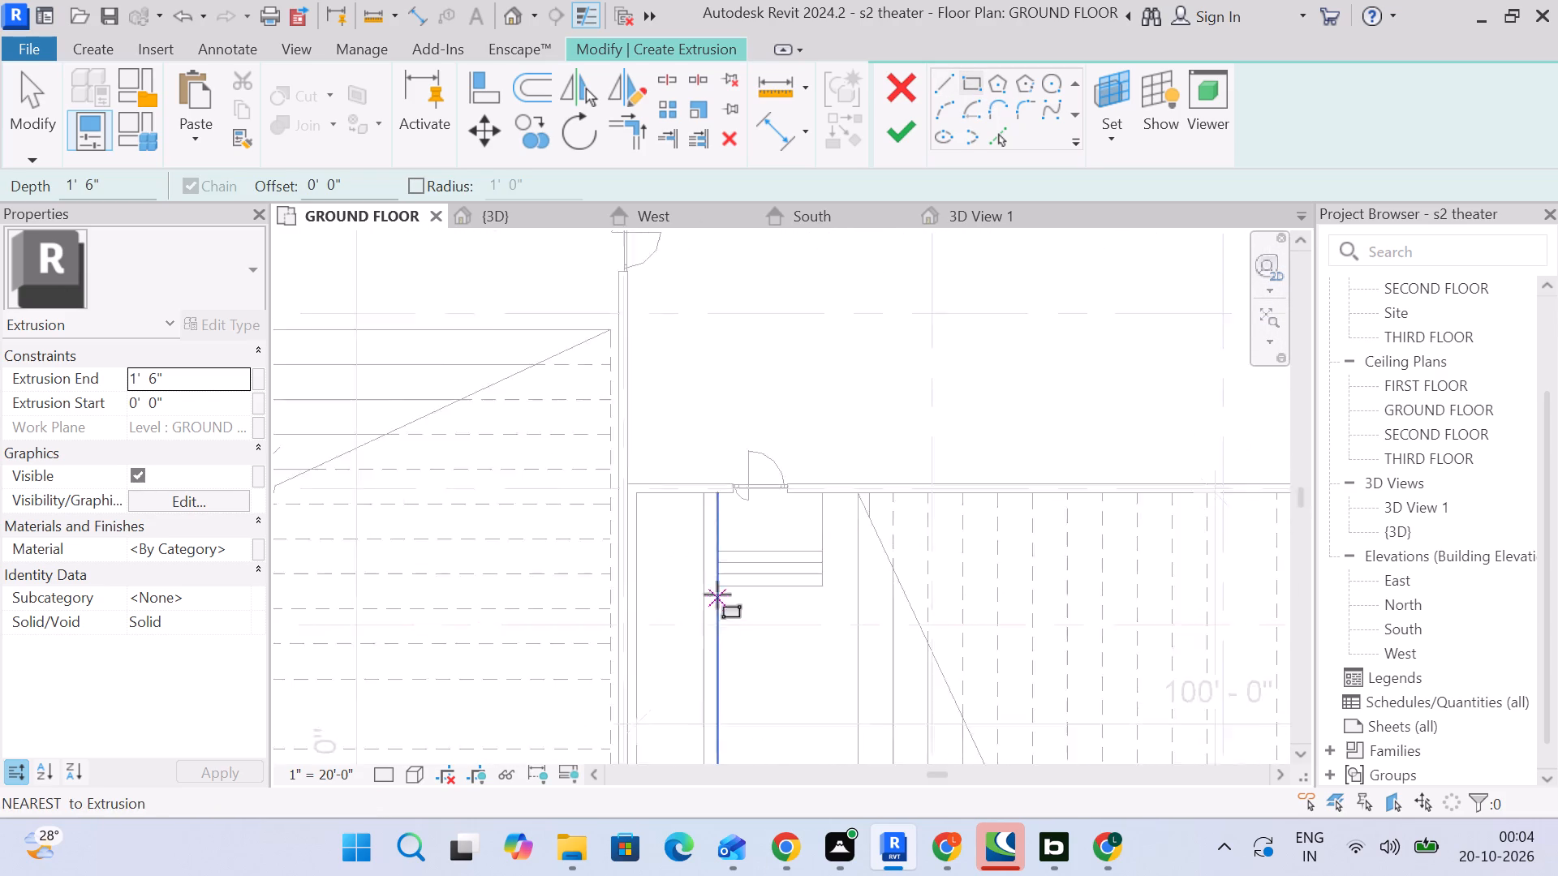
pyautogui.scroll(2, 717, 595)
pyautogui.scroll(4, 727, 526)
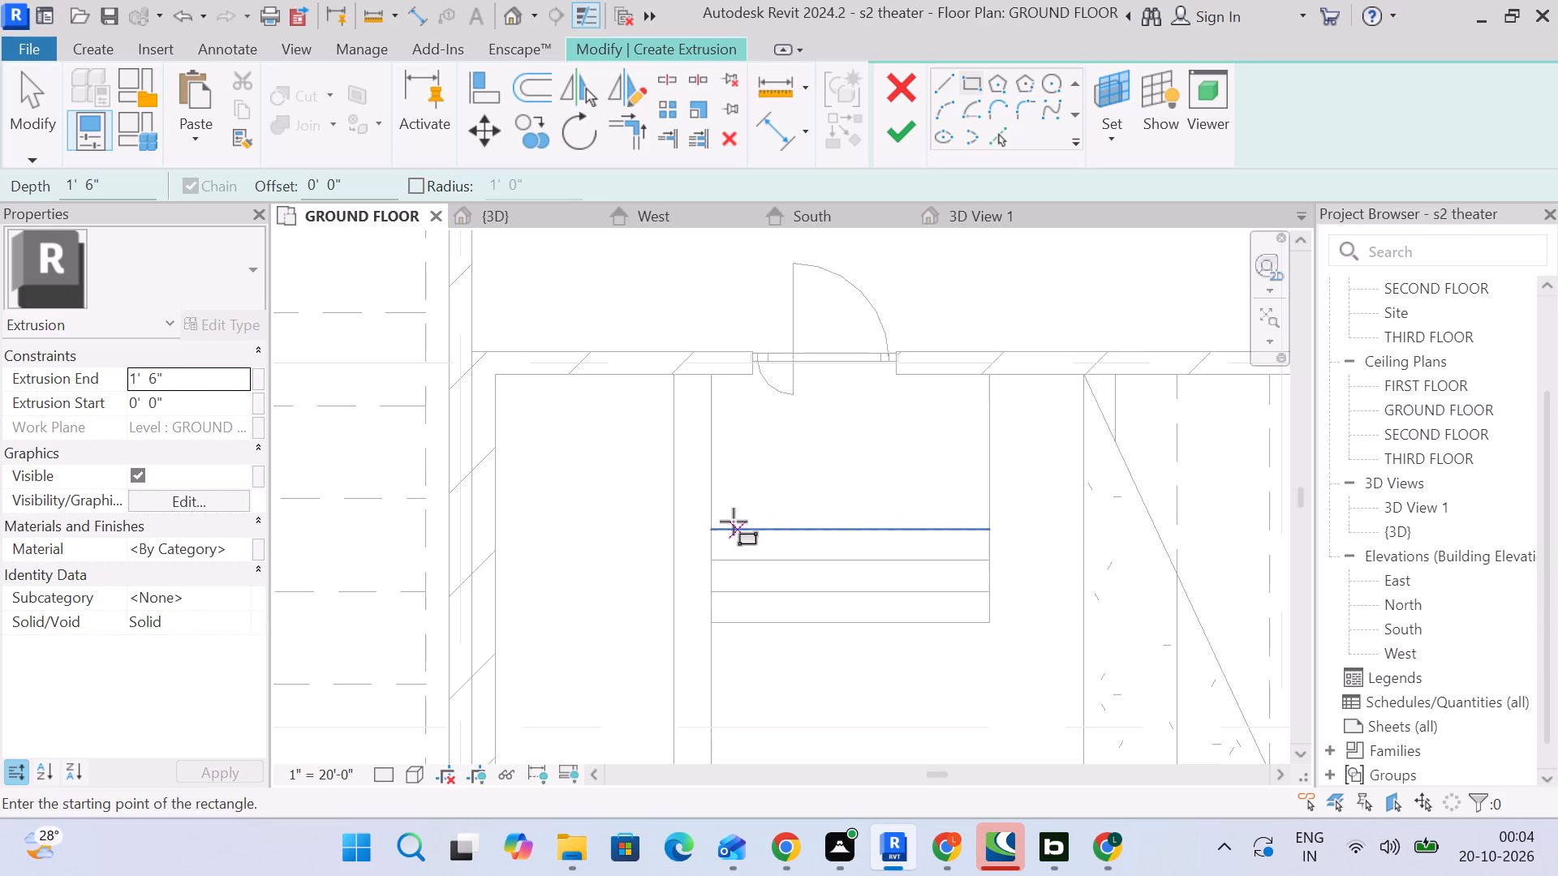
pyautogui.click(712, 525)
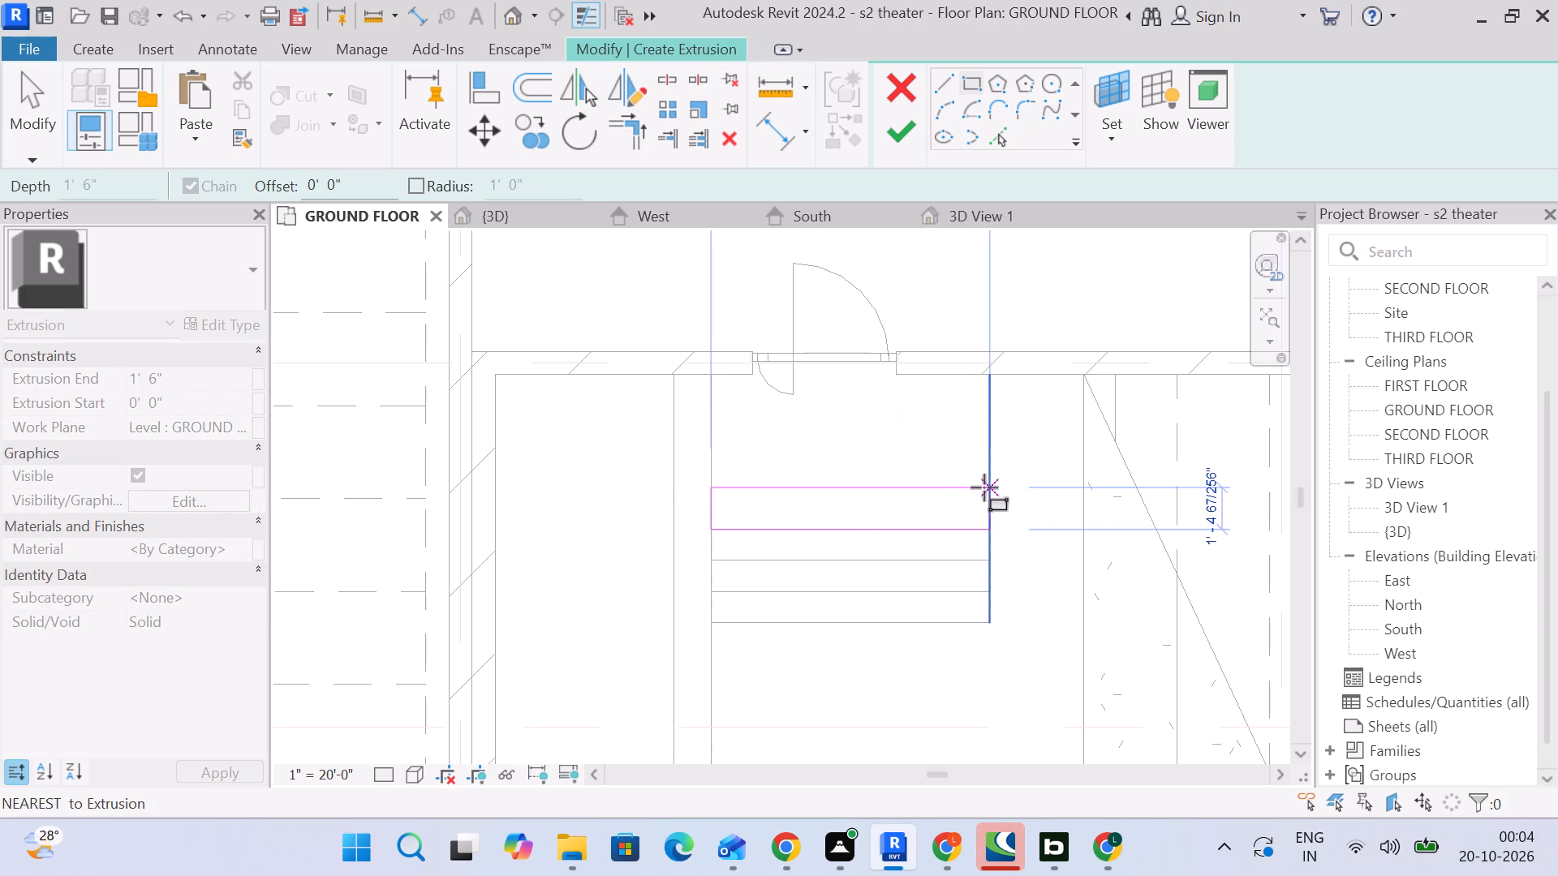
pyautogui.click(986, 487)
pyautogui.moveTo(26, 79); pyautogui.dragTo(29, 88)
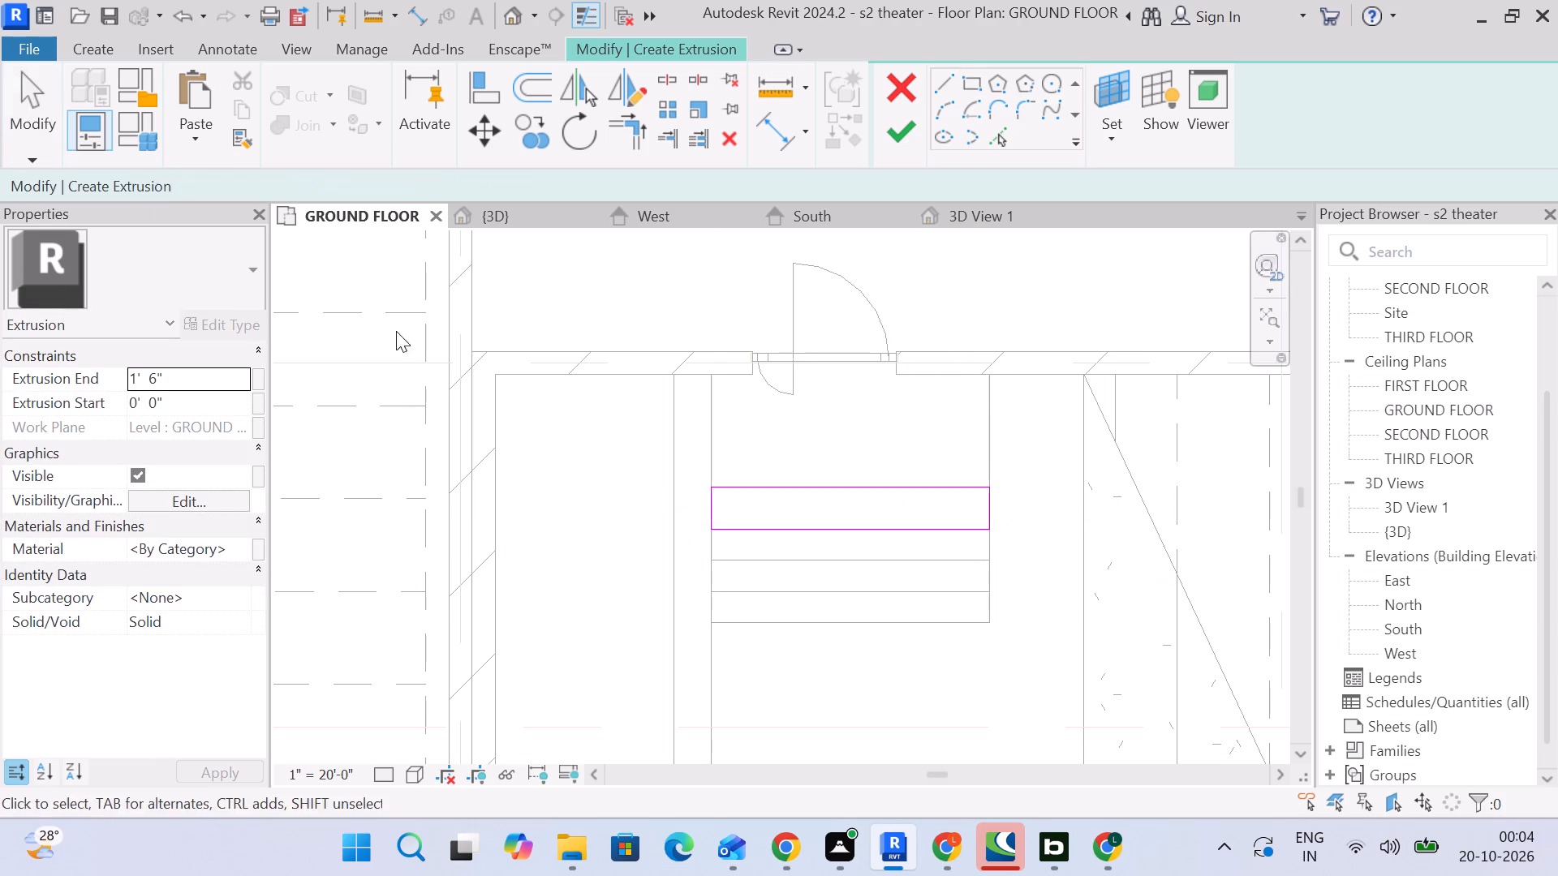
# Set the fourth step rectangle's depth to 1' from the third step's edge.
pyautogui.click(964, 481)
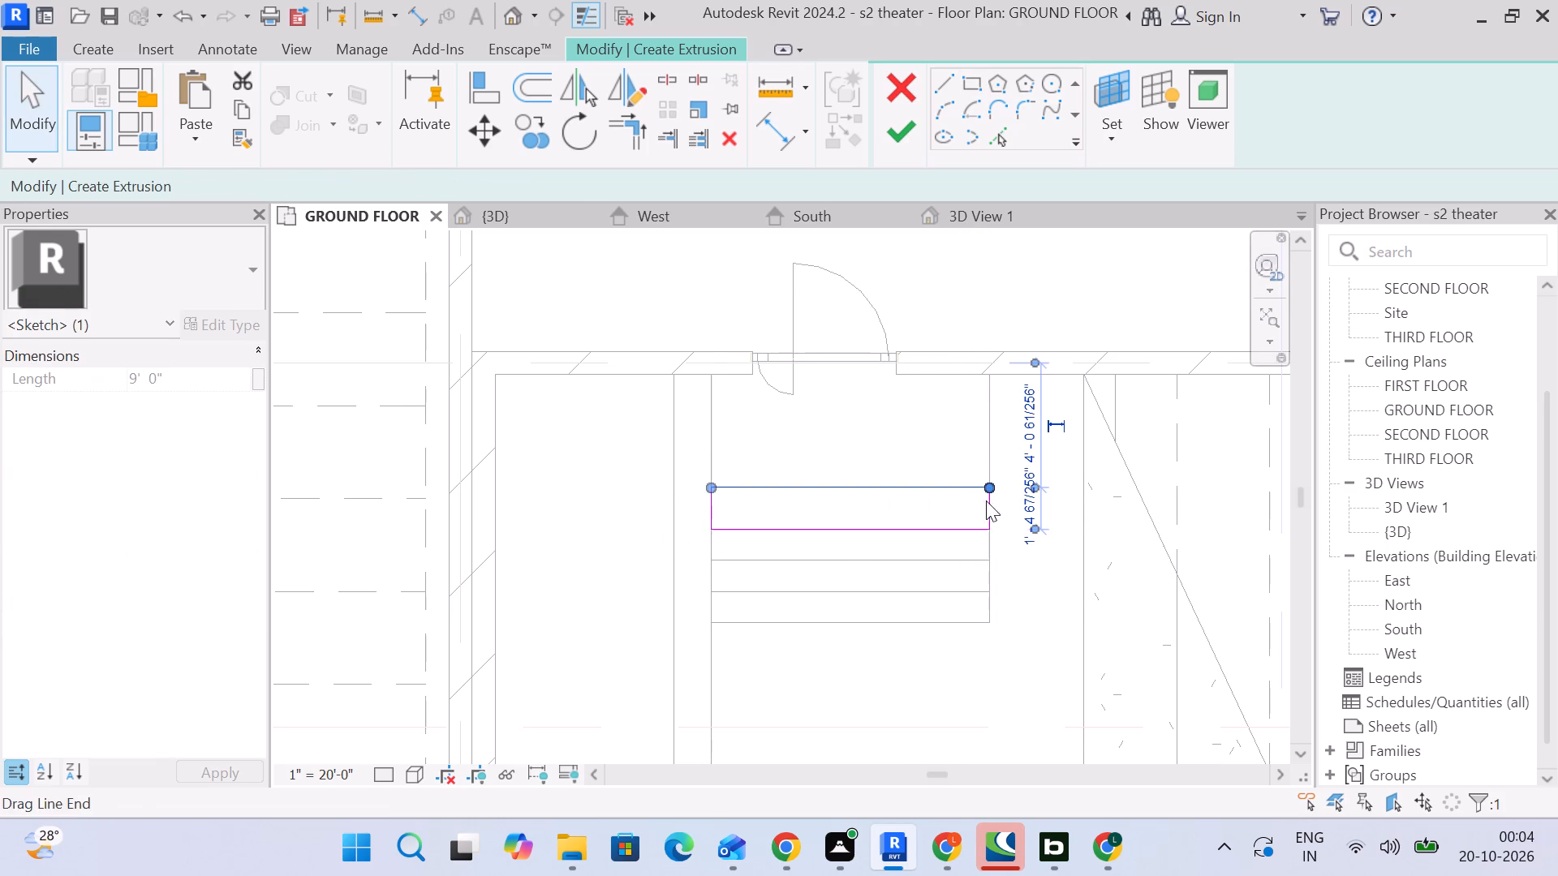
pyautogui.click(1022, 508)
pyautogui.press('1')
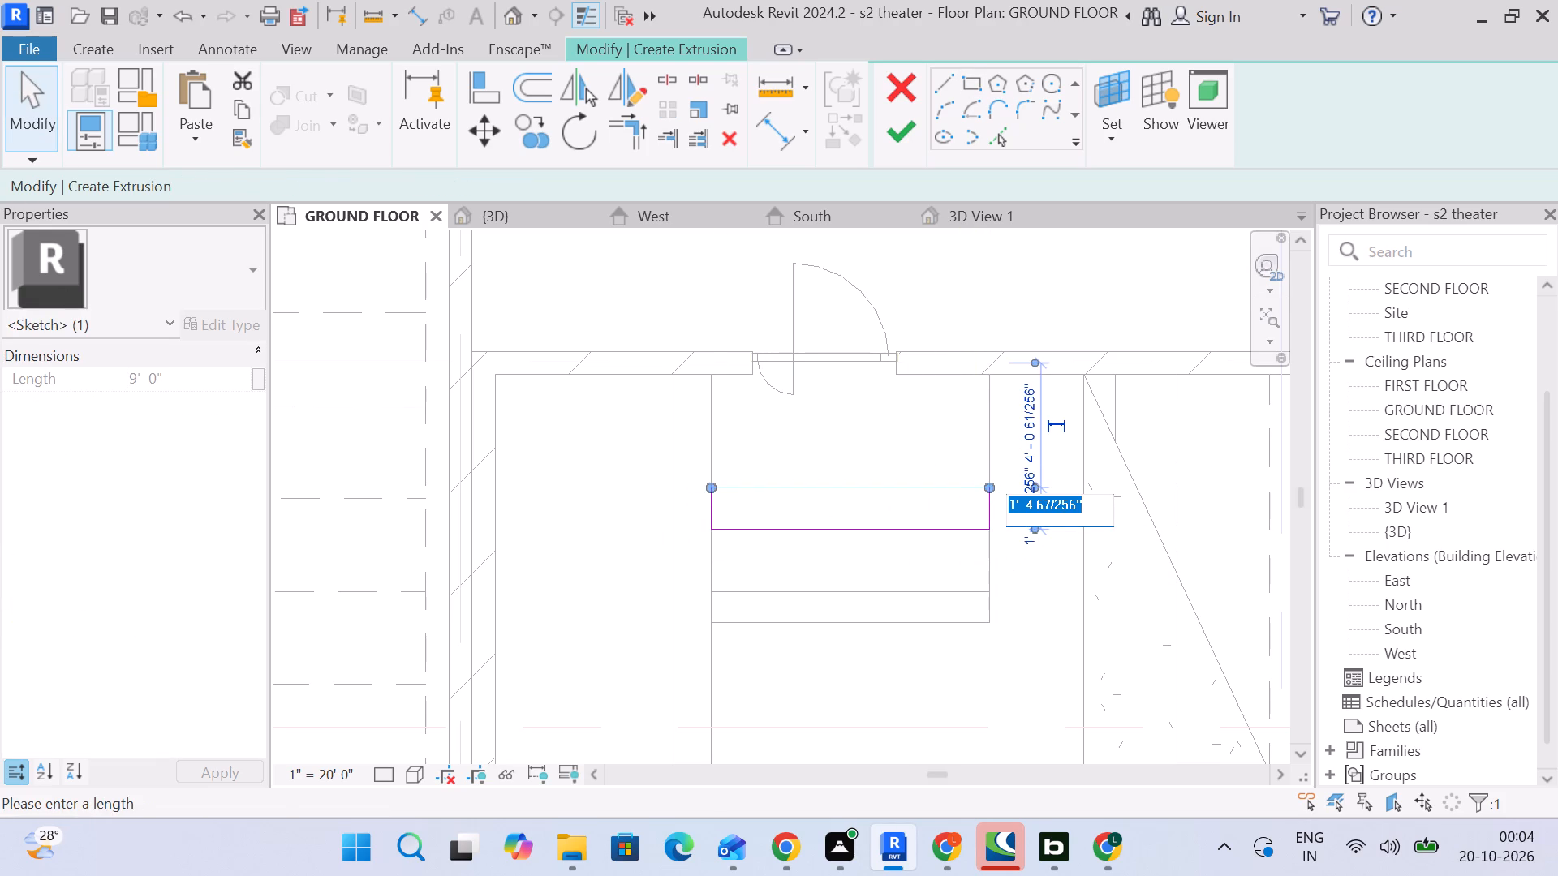
pyautogui.press('Return')
# Mirror a copy of the fourth step rectangle about the platform's midpoint into the opposite notch.
pyautogui.moveTo(625, 449); pyautogui.dragTo(743, 509)
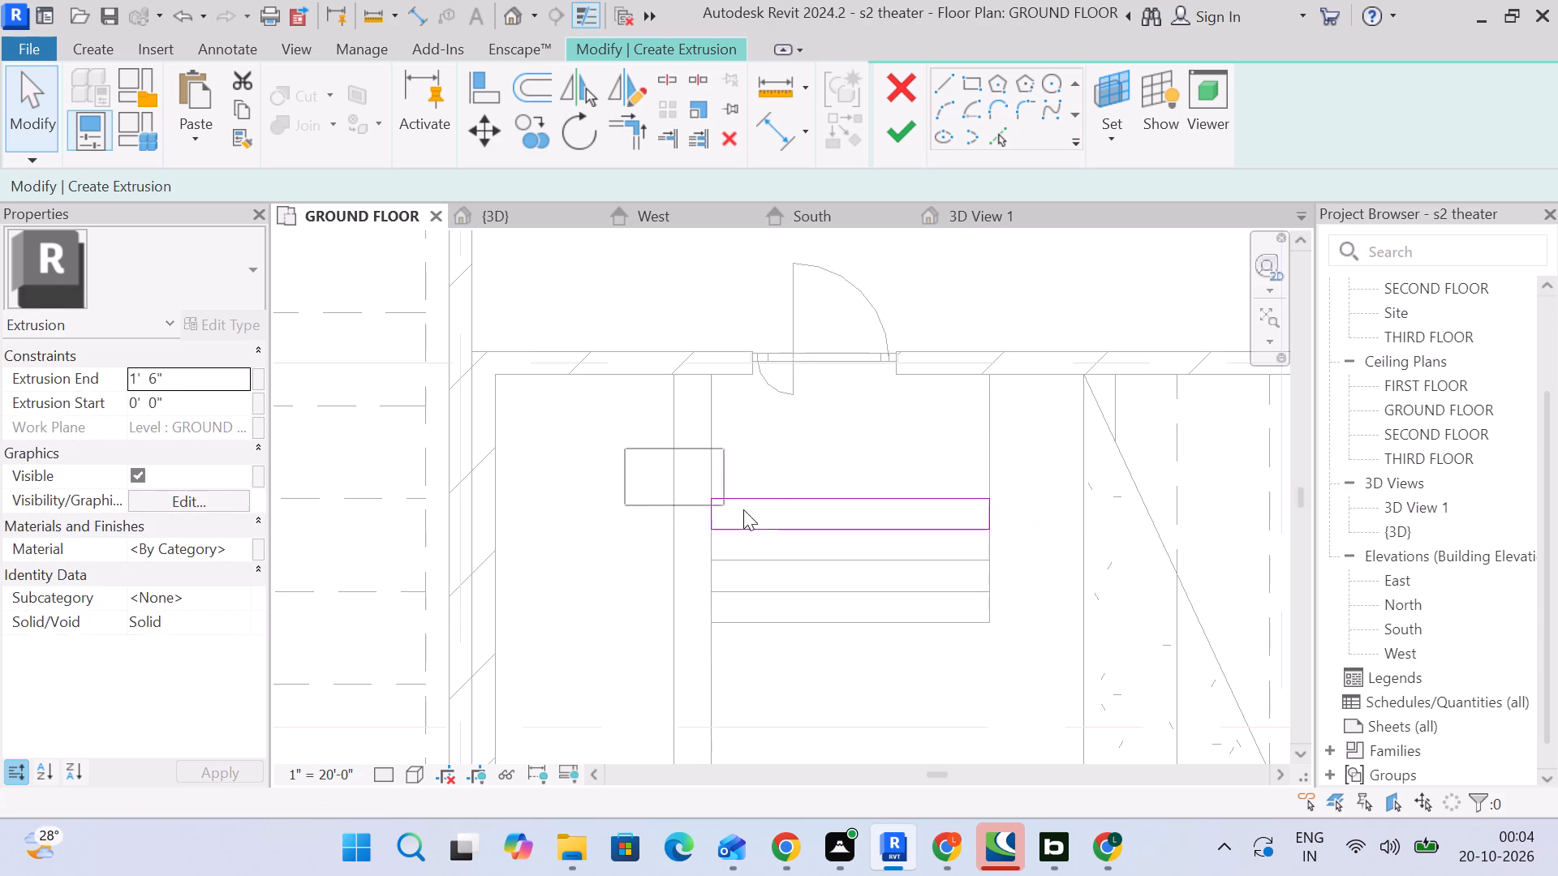
pyautogui.moveTo(743, 509); pyautogui.dragTo(1013, 563)
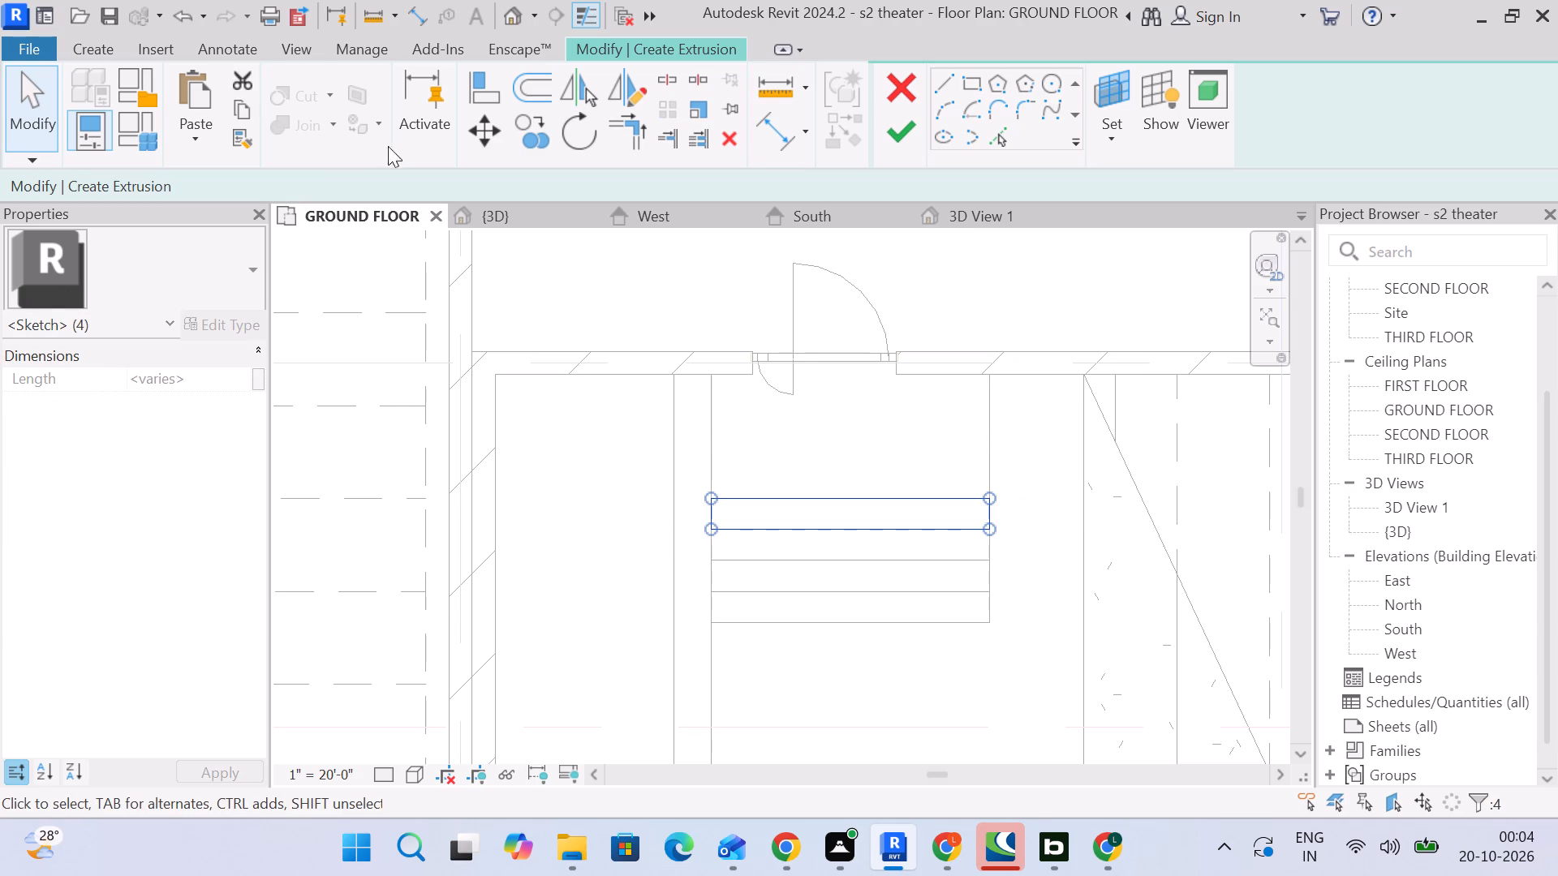
pyautogui.click(624, 86)
pyautogui.scroll(-4, 684, 378)
pyautogui.moveTo(875, 592); pyautogui.dragTo(652, 316, button='middle')
pyautogui.scroll(-4, 652, 418)
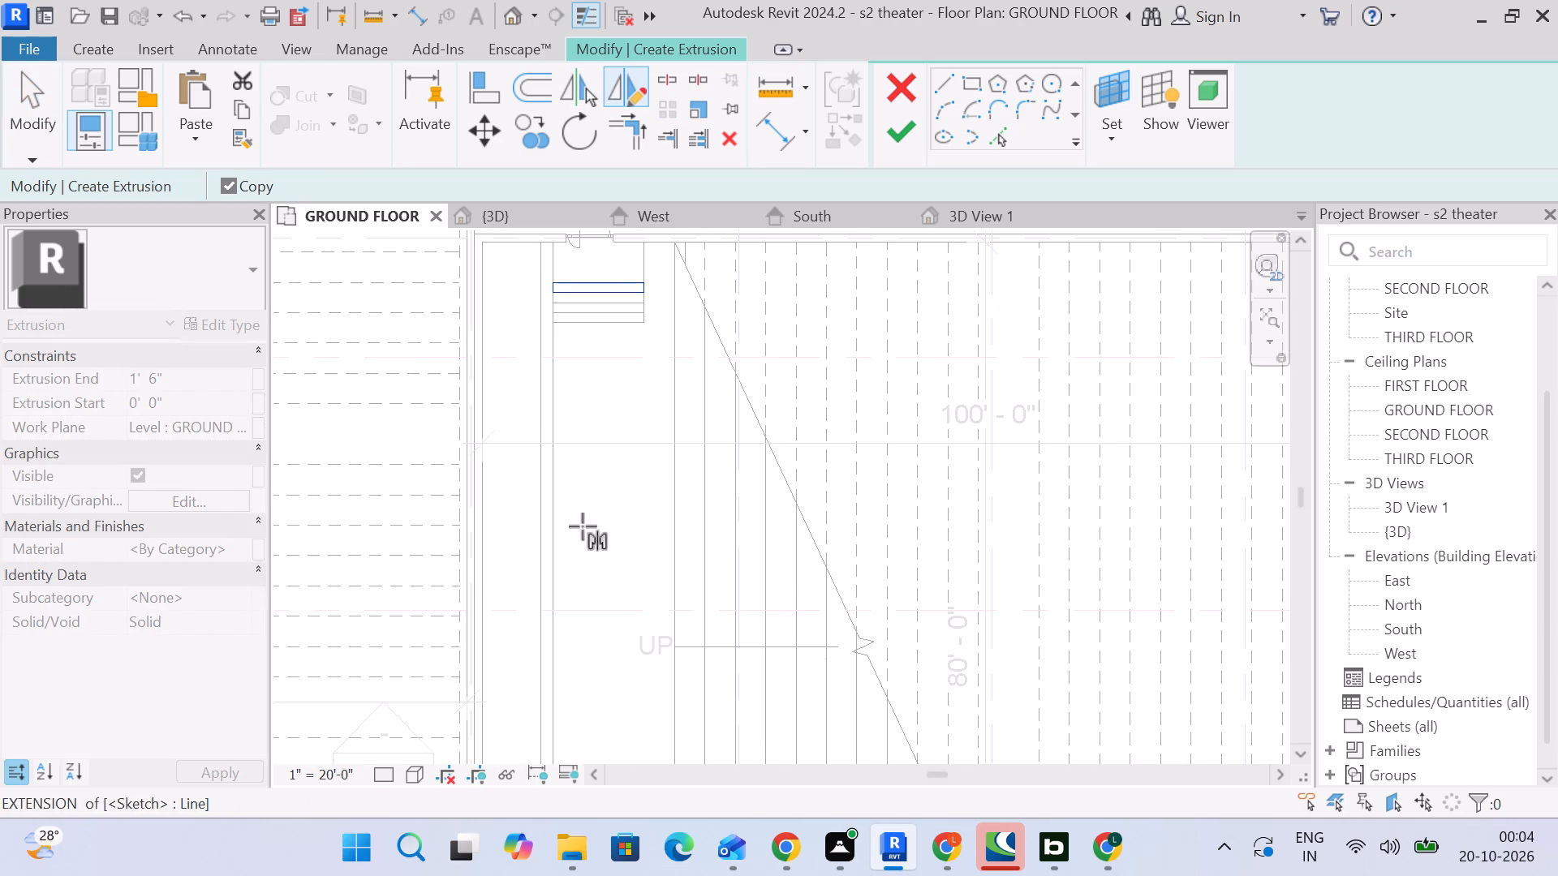
pyautogui.moveTo(562, 557); pyautogui.dragTo(570, 342, button='middle')
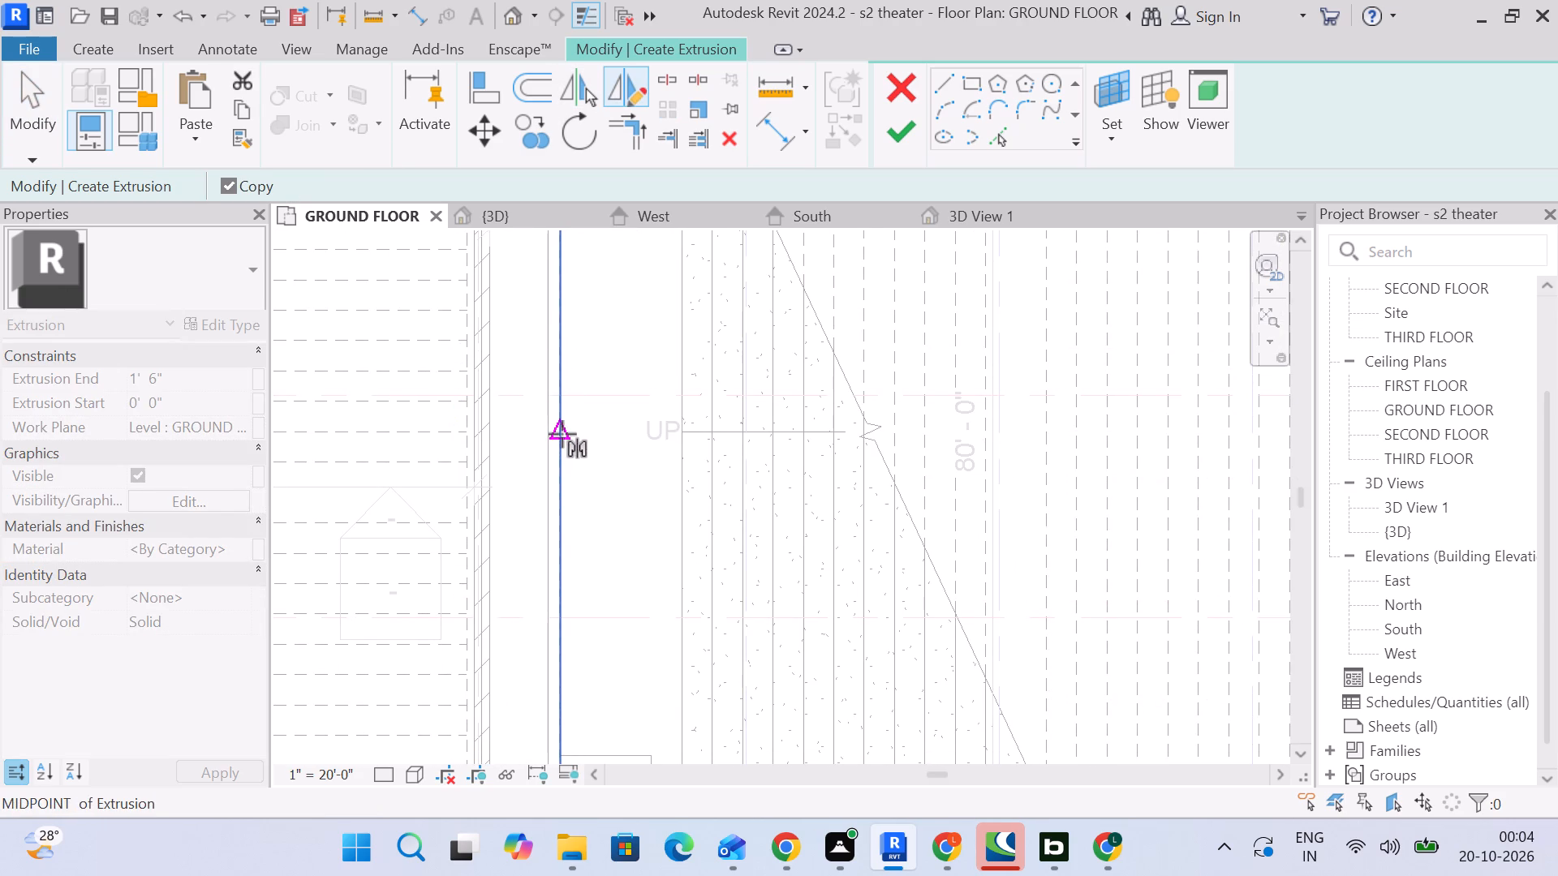
pyautogui.click(562, 434)
pyautogui.click(592, 431)
pyautogui.press('Escape')
# Set the fourth step's extrusion end to 1' and finish the extrusion.
pyautogui.scroll(-5, 639, 462)
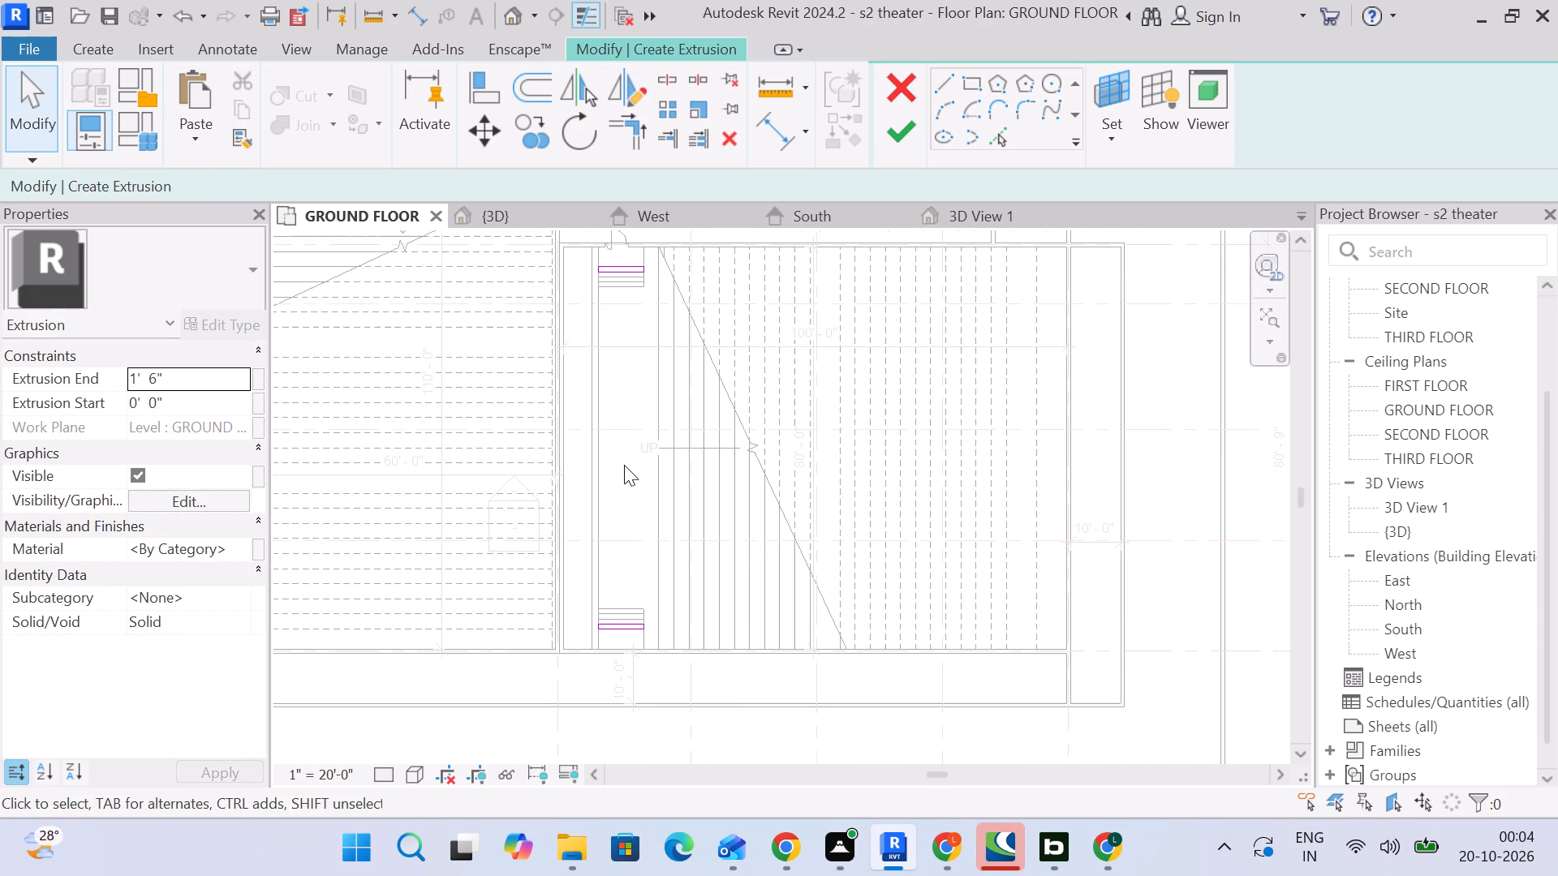
pyautogui.moveTo(627, 399); pyautogui.dragTo(627, 480, button='middle')
pyautogui.scroll(3, 616, 380)
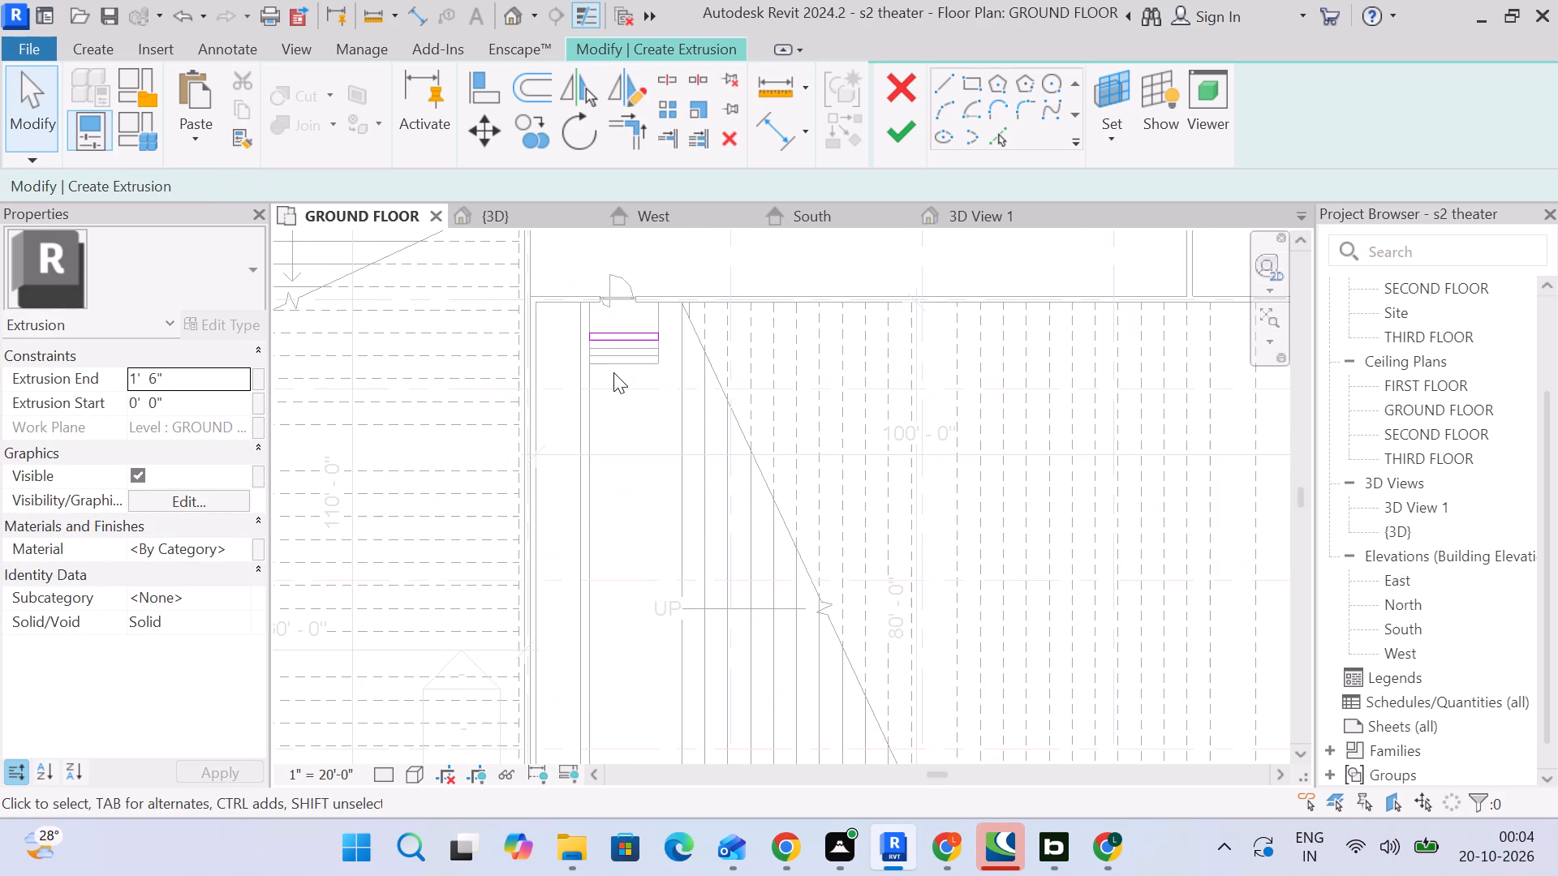
pyautogui.click(186, 378)
pyautogui.click(186, 378)
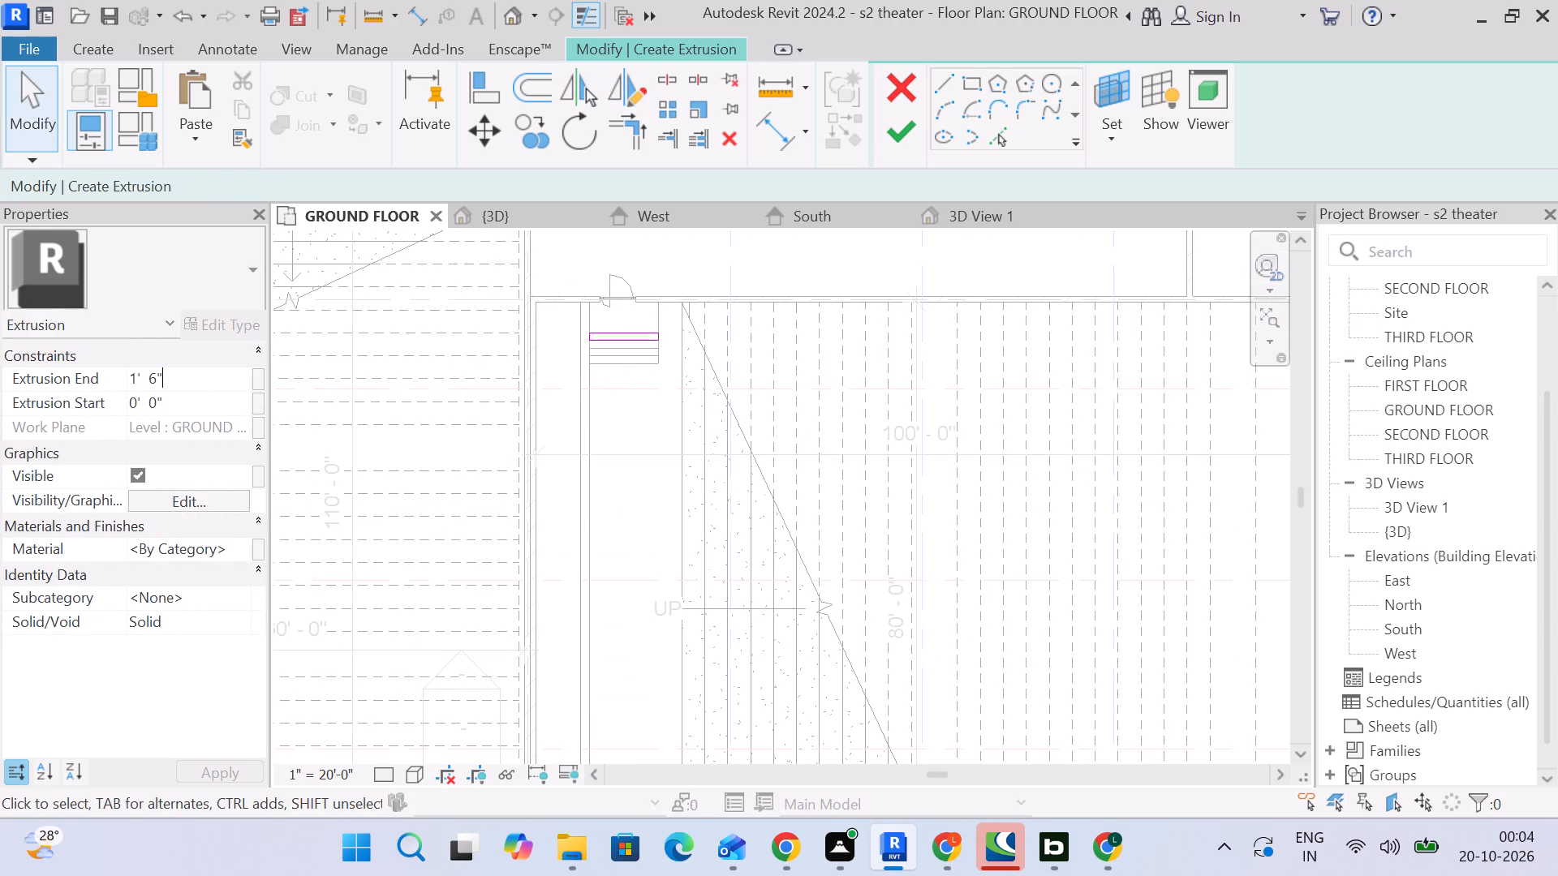
pyautogui.press('BackSpace')
pyautogui.press('BackSpace')
pyautogui.press('BackSpace')
pyautogui.press('BackSpace')
pyautogui.press('Return')
pyautogui.scroll(-5, 701, 303)
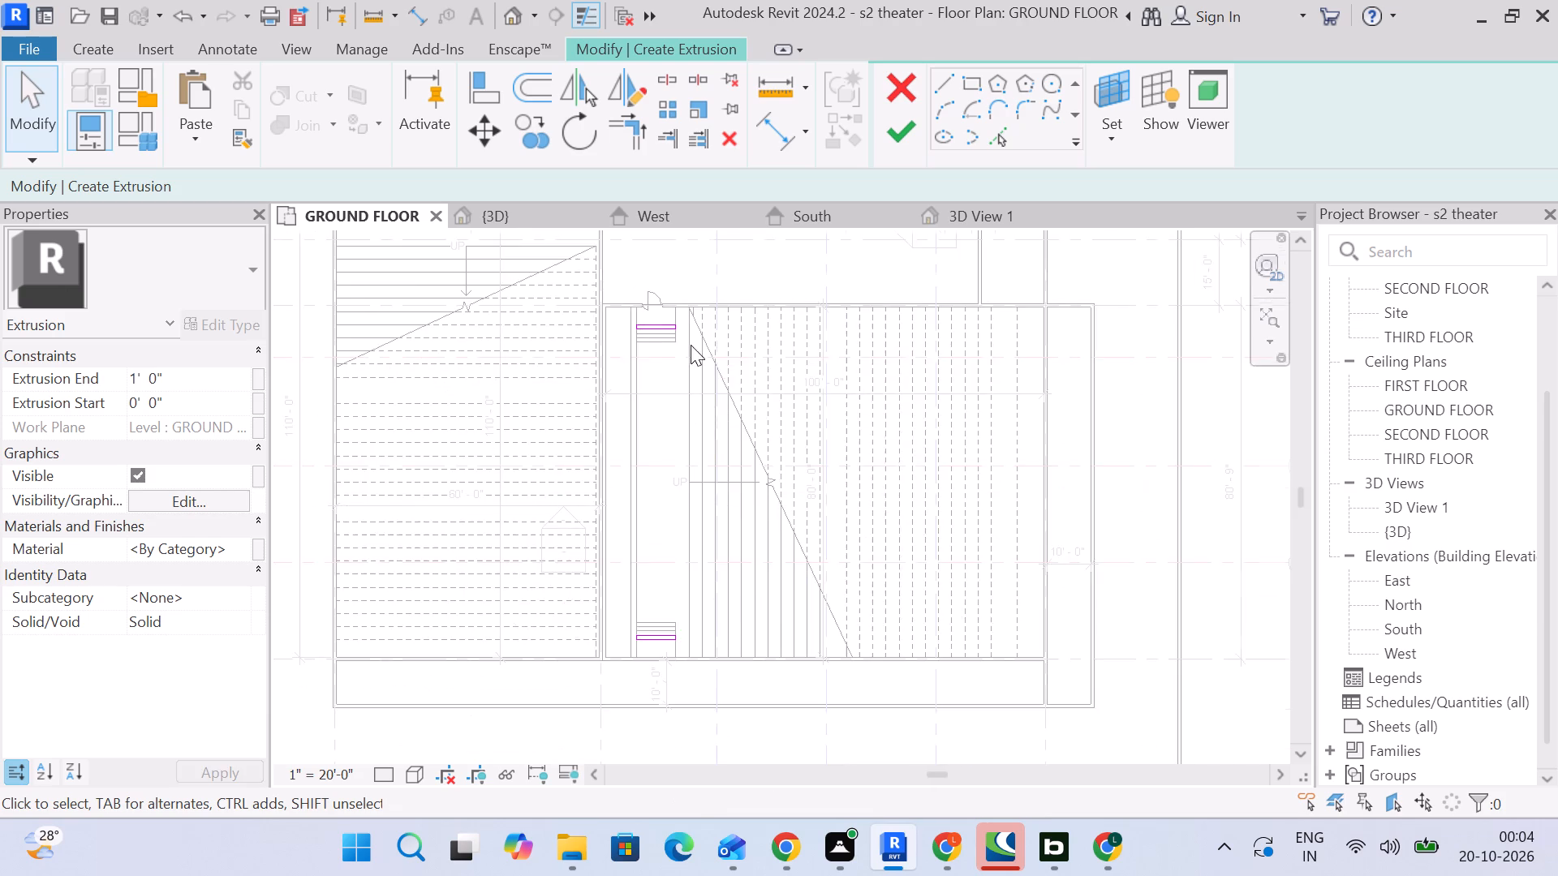
pyautogui.moveTo(687, 419); pyautogui.dragTo(666, 367, button='middle')
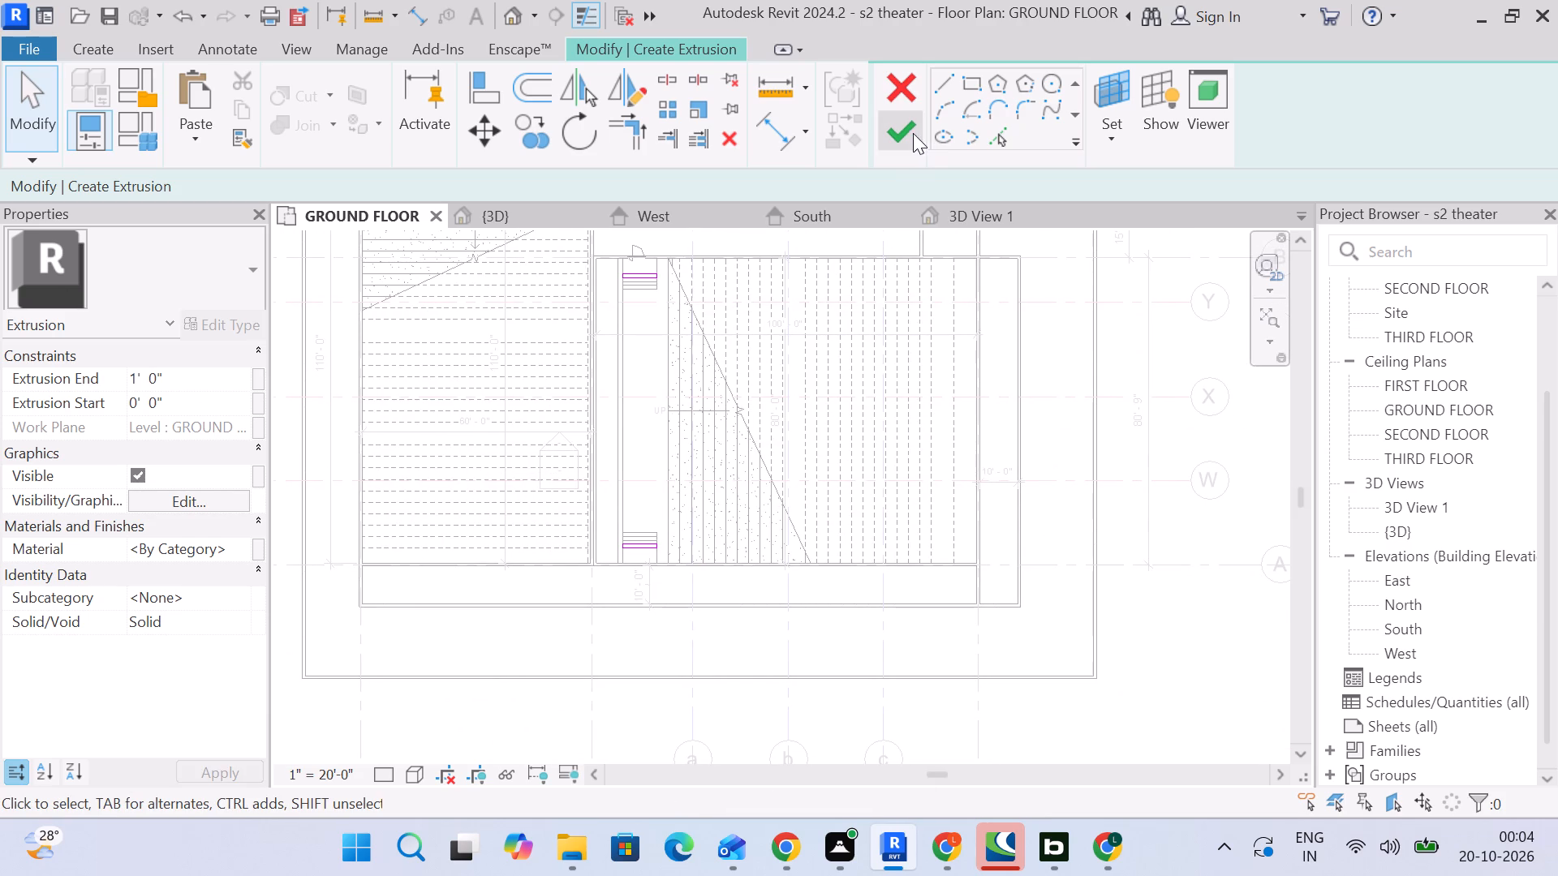
pyautogui.click(913, 133)
# Examine the platform and the steps in the door-side notch.
pyautogui.scroll(1, 605, 288)
pyautogui.click(658, 363)
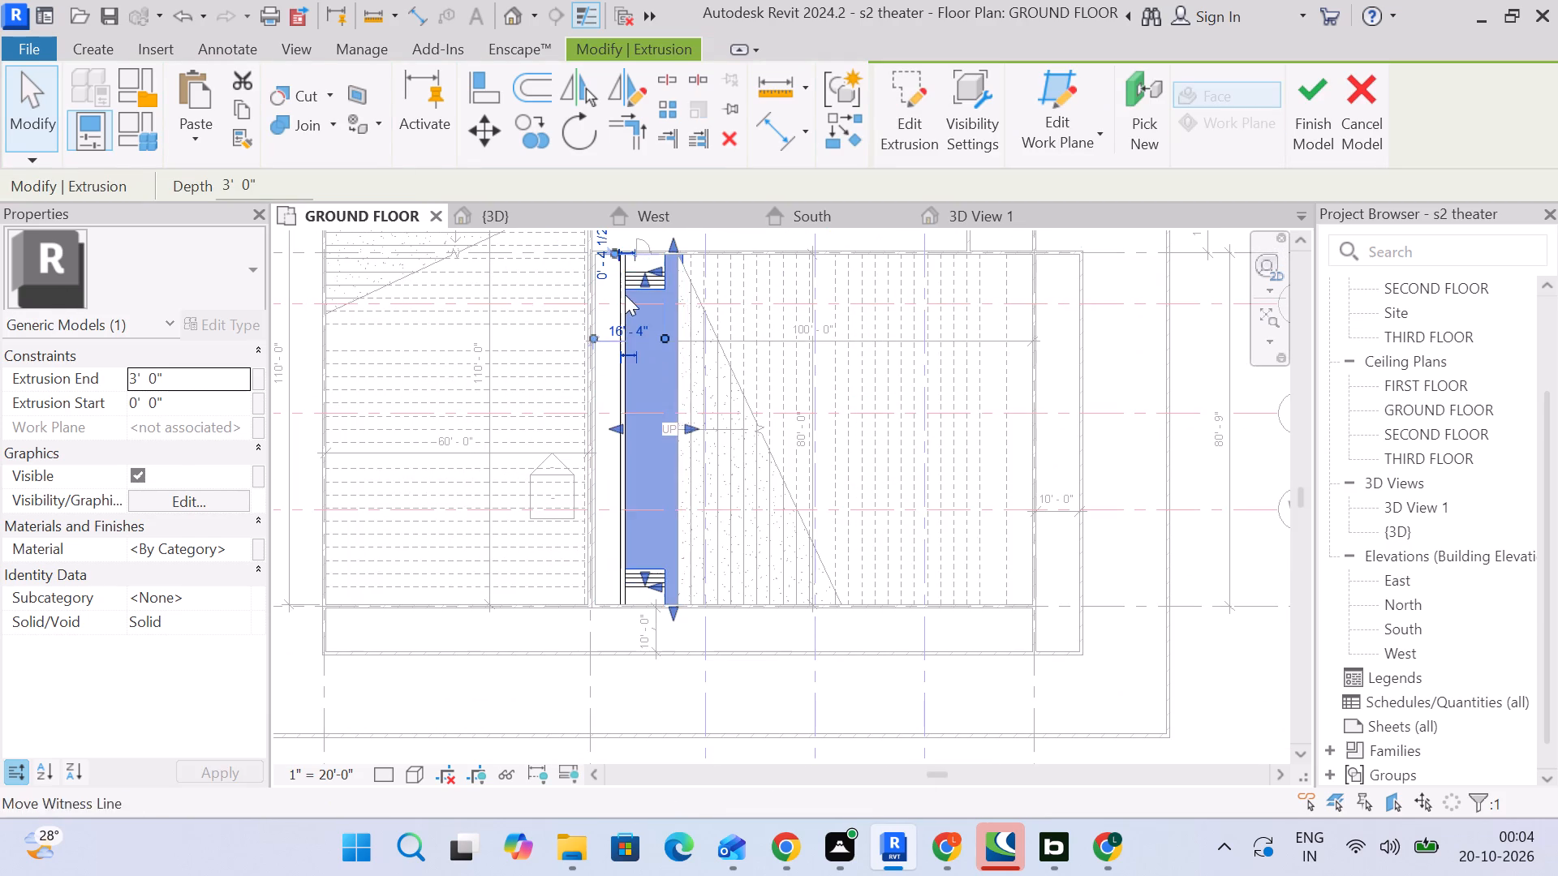
pyautogui.scroll(10, 615, 259)
pyautogui.scroll(1, 690, 326)
pyautogui.moveTo(691, 327); pyautogui.dragTo(642, 462, button='middle')
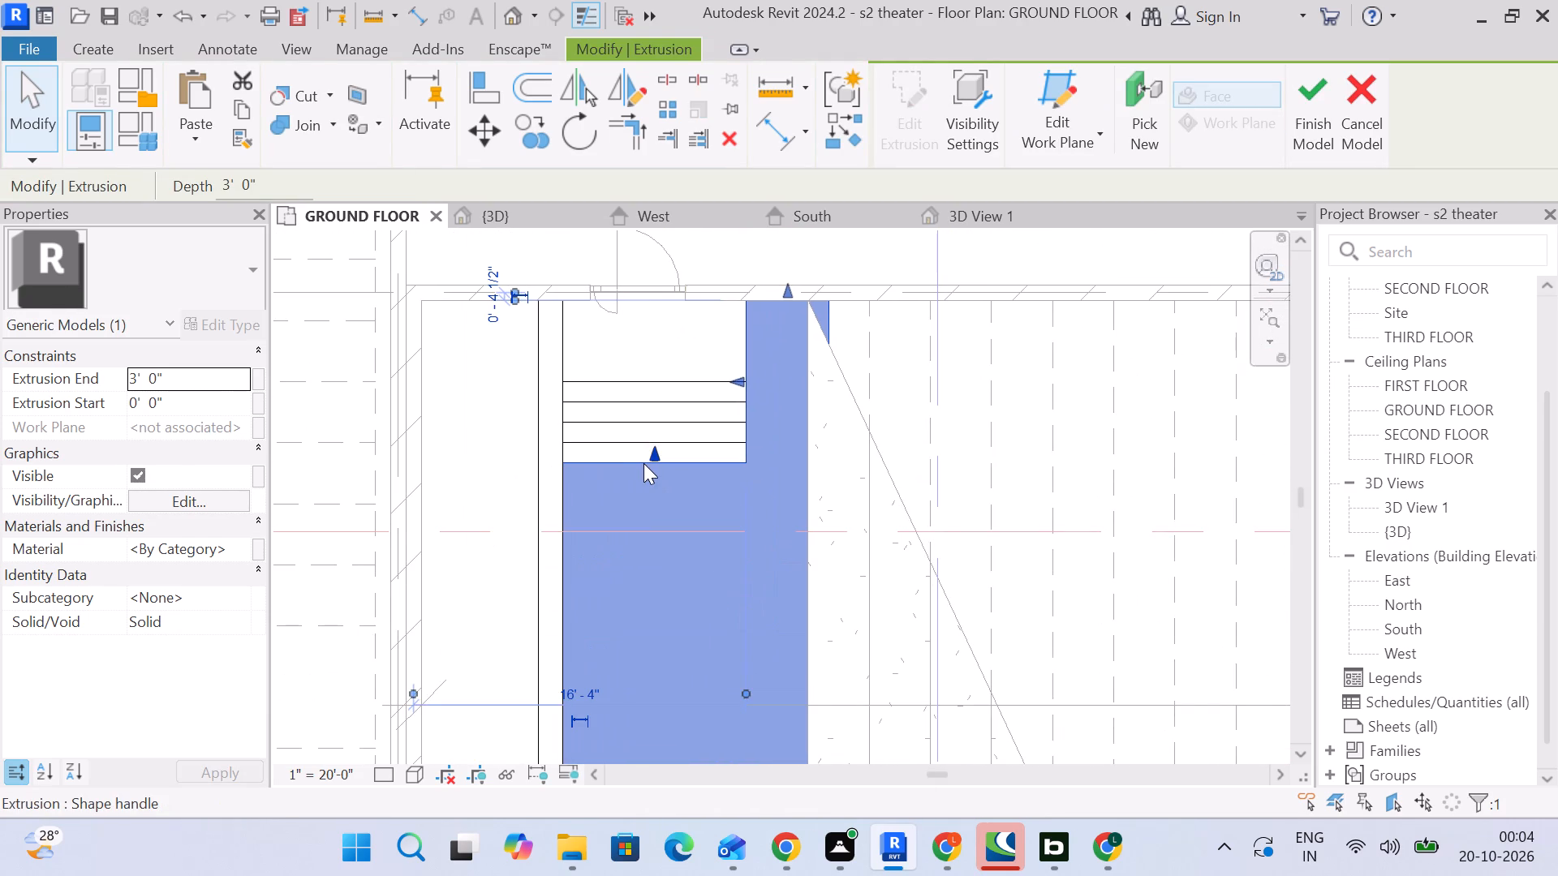
pyautogui.press('Escape')
pyautogui.scroll(3, 609, 466)
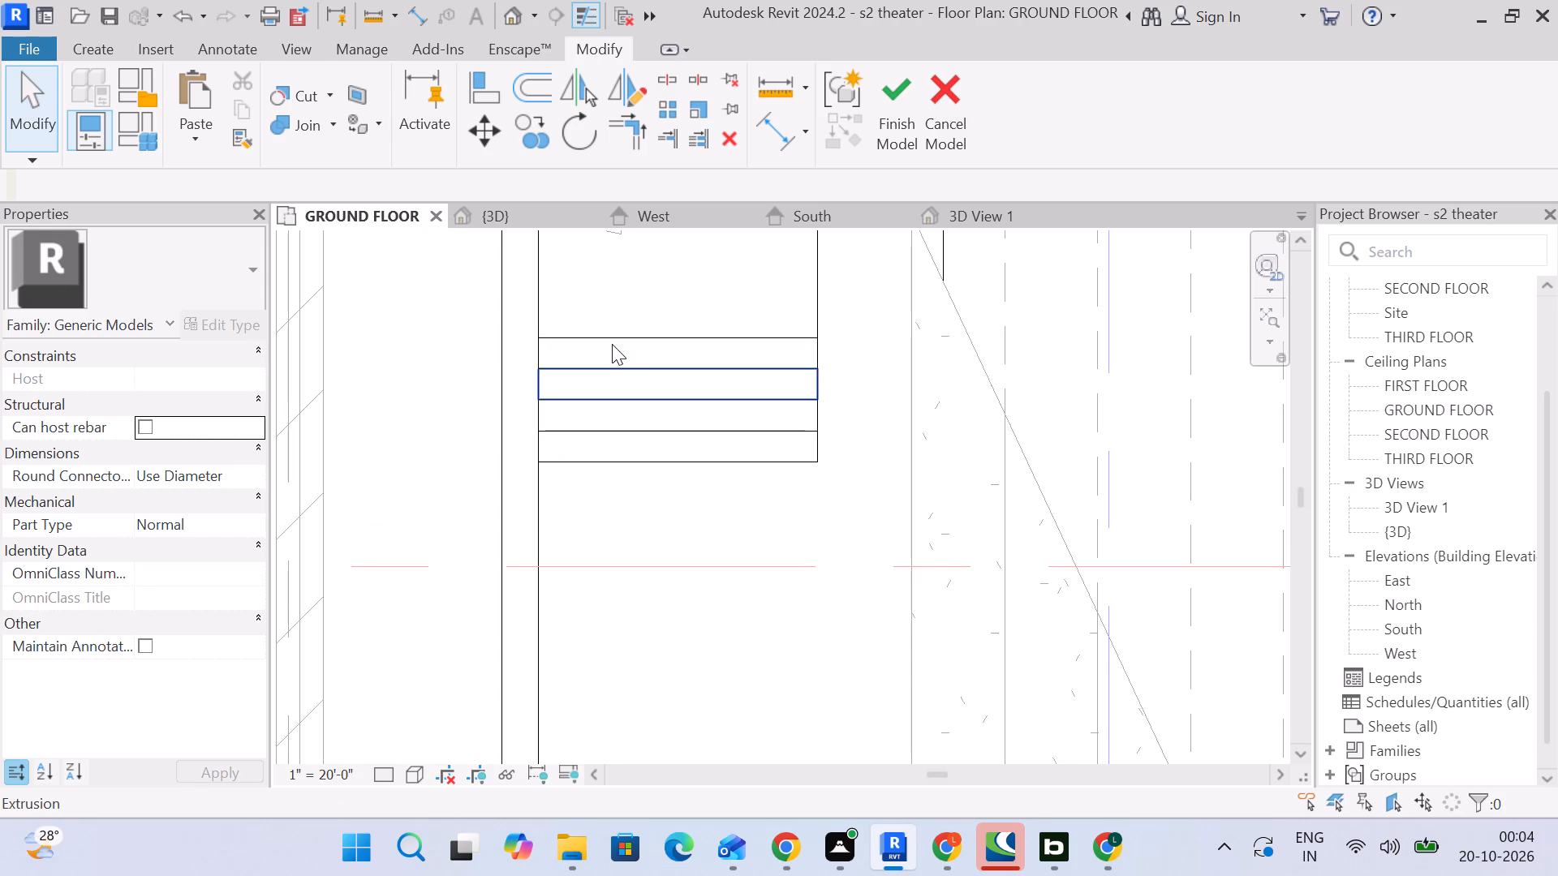
pyautogui.scroll(-2, 612, 344)
pyautogui.moveTo(611, 344); pyautogui.dragTo(574, 400, button='middle')
pyautogui.scroll(-1, 574, 400)
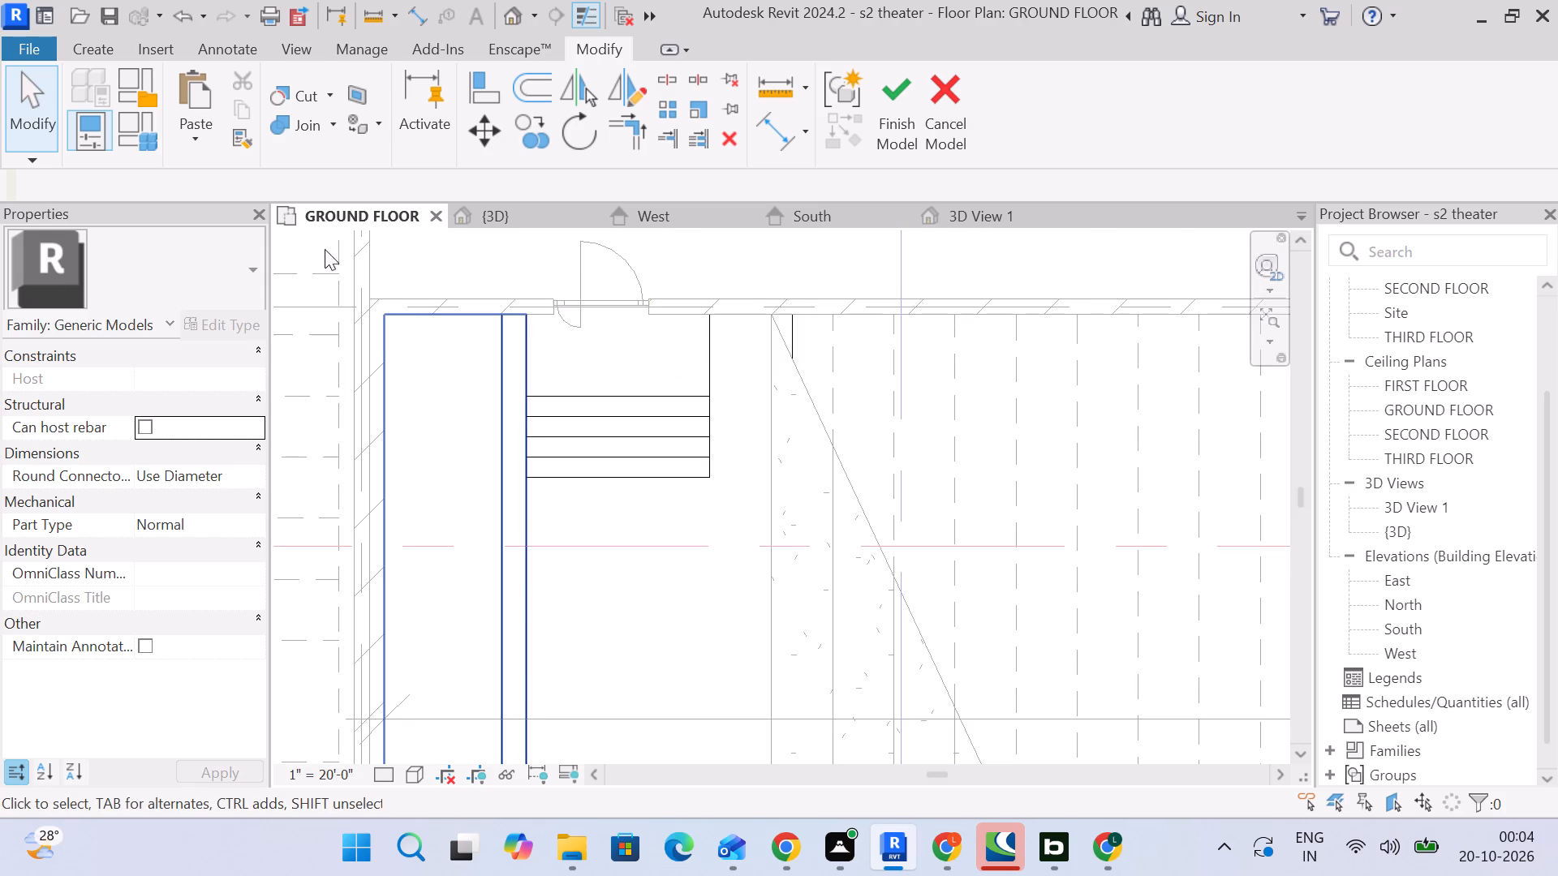
# Start a new extrusion and sketch a rectangle 9' by about 1' 2 3/4" against the fourth step in the door-side notch.
pyautogui.click(91, 41)
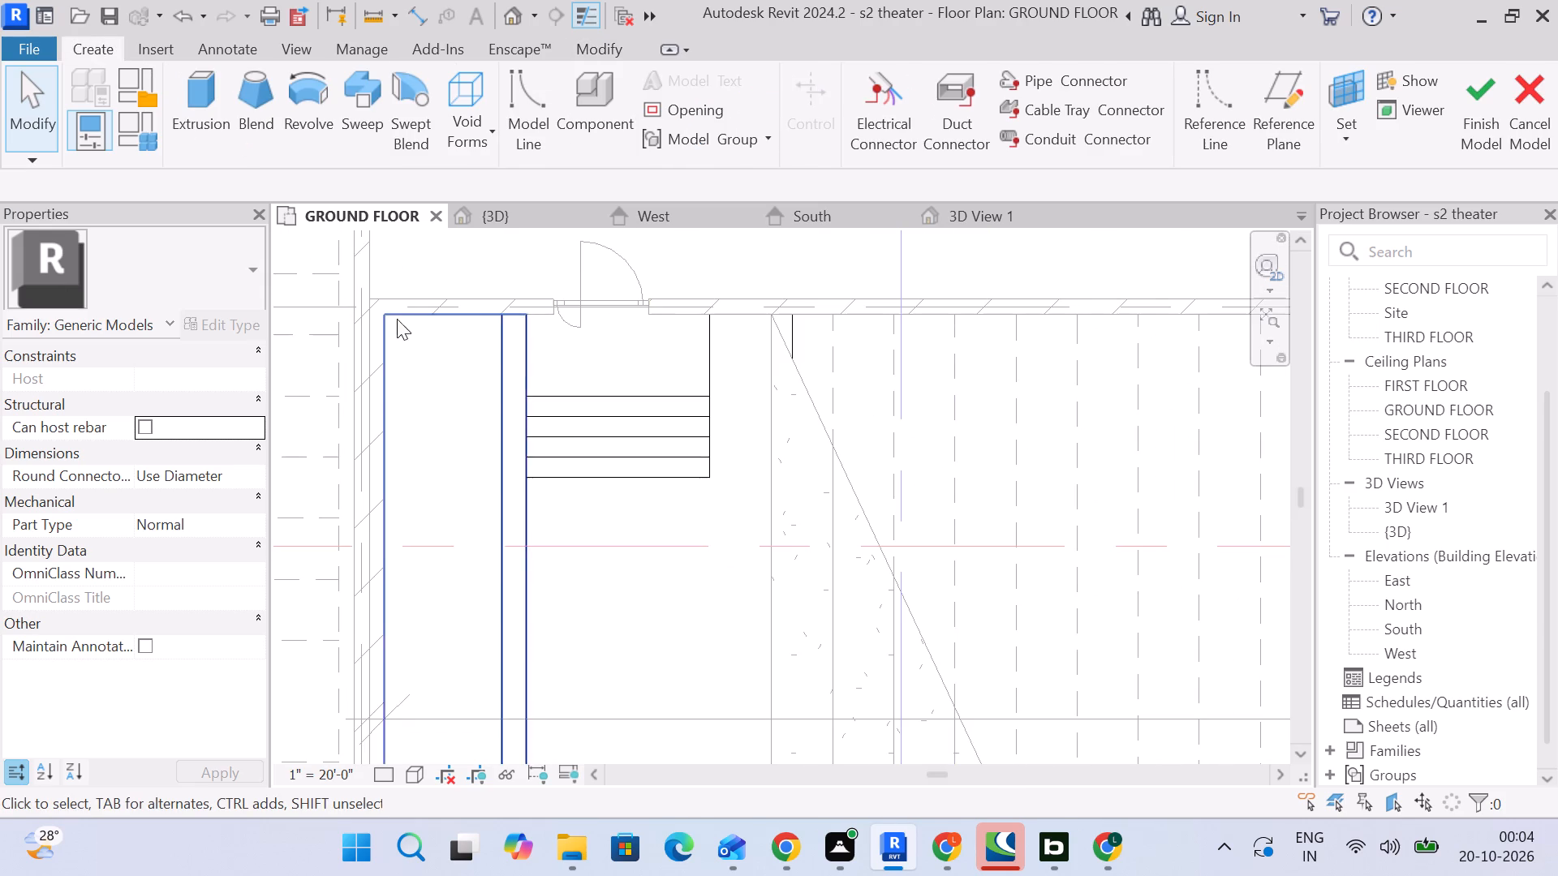
pyautogui.click(200, 113)
pyautogui.scroll(3, 483, 357)
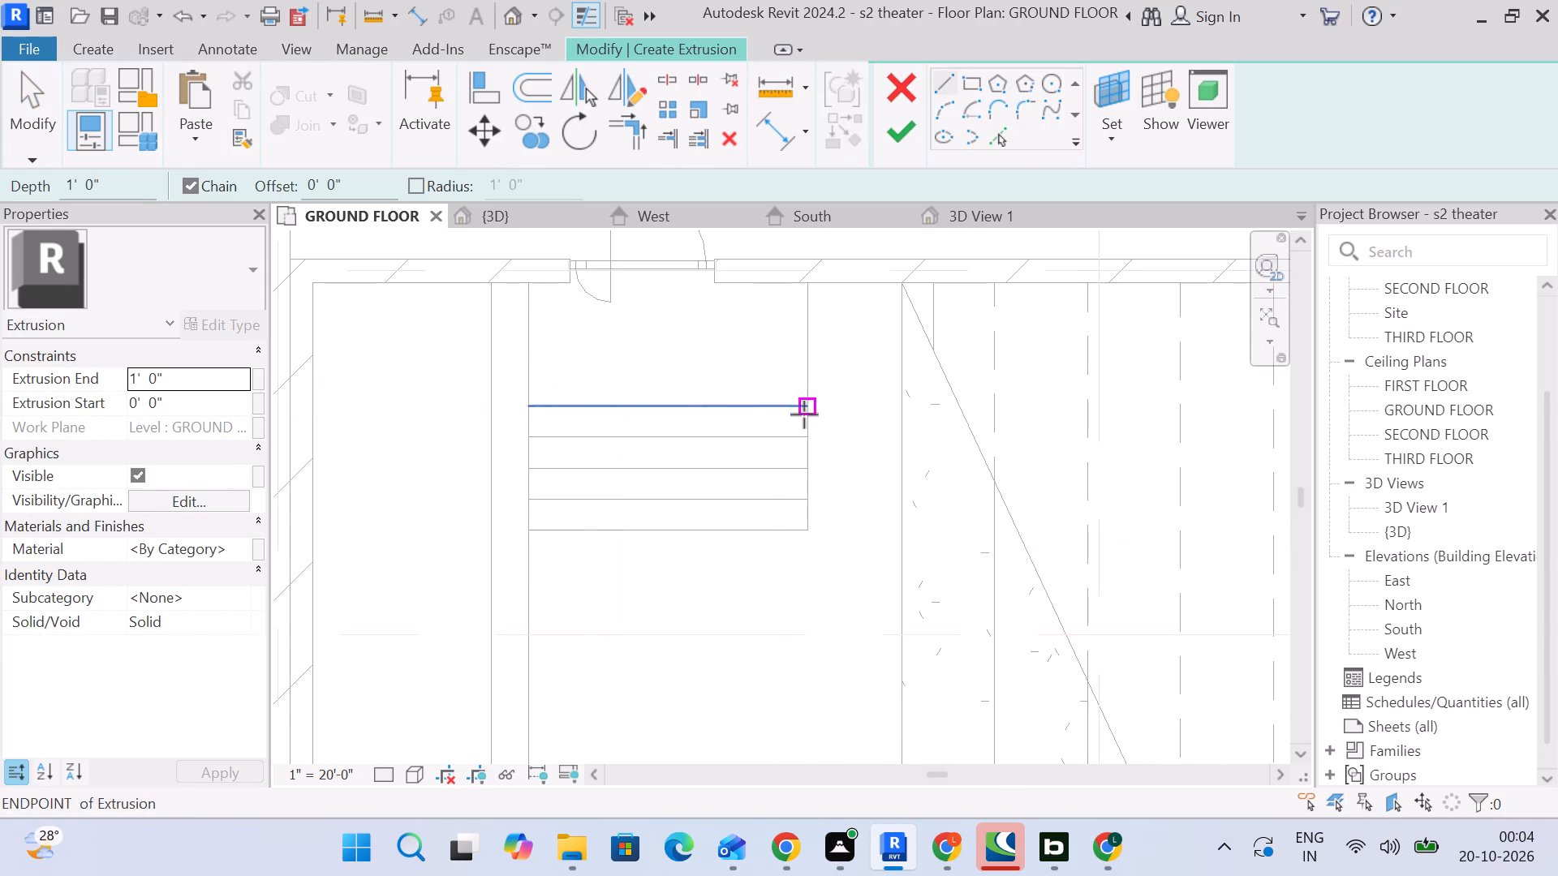
pyautogui.click(973, 92)
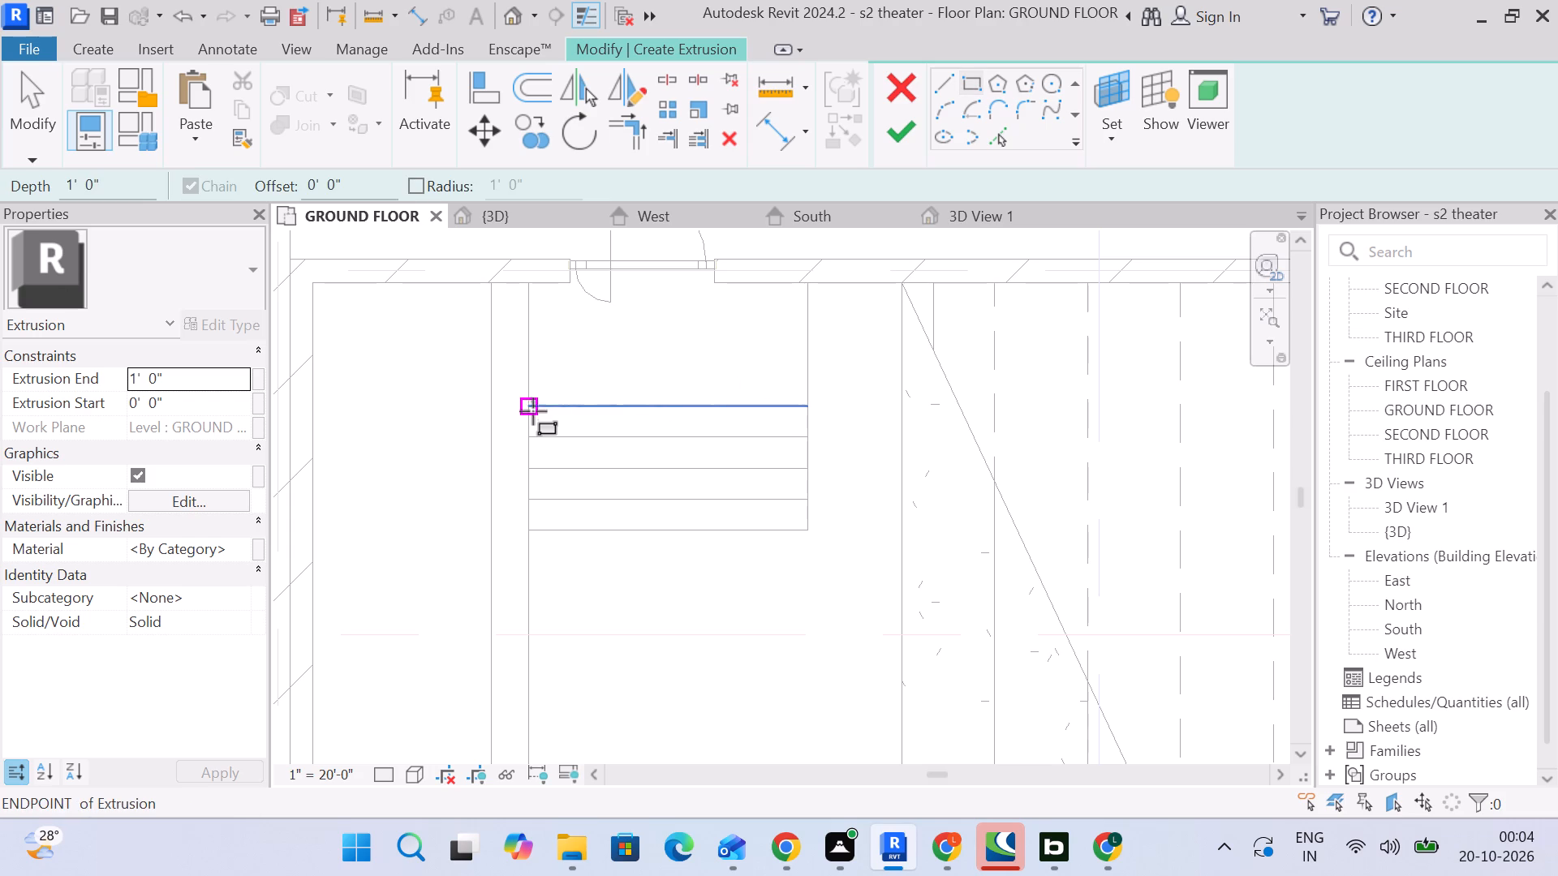
pyautogui.click(532, 406)
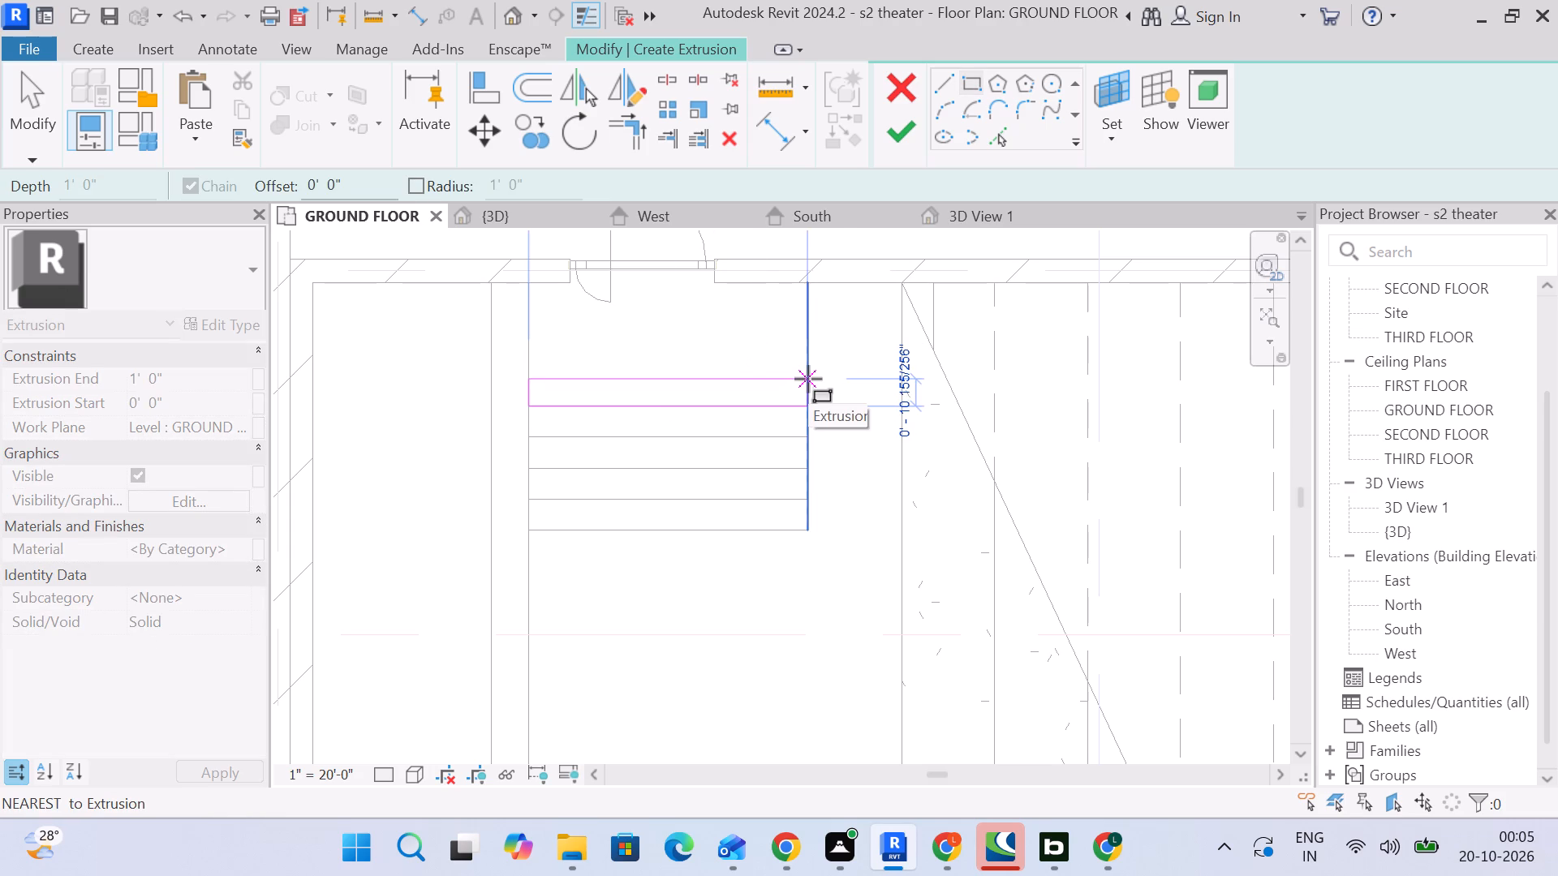
pyautogui.click(807, 368)
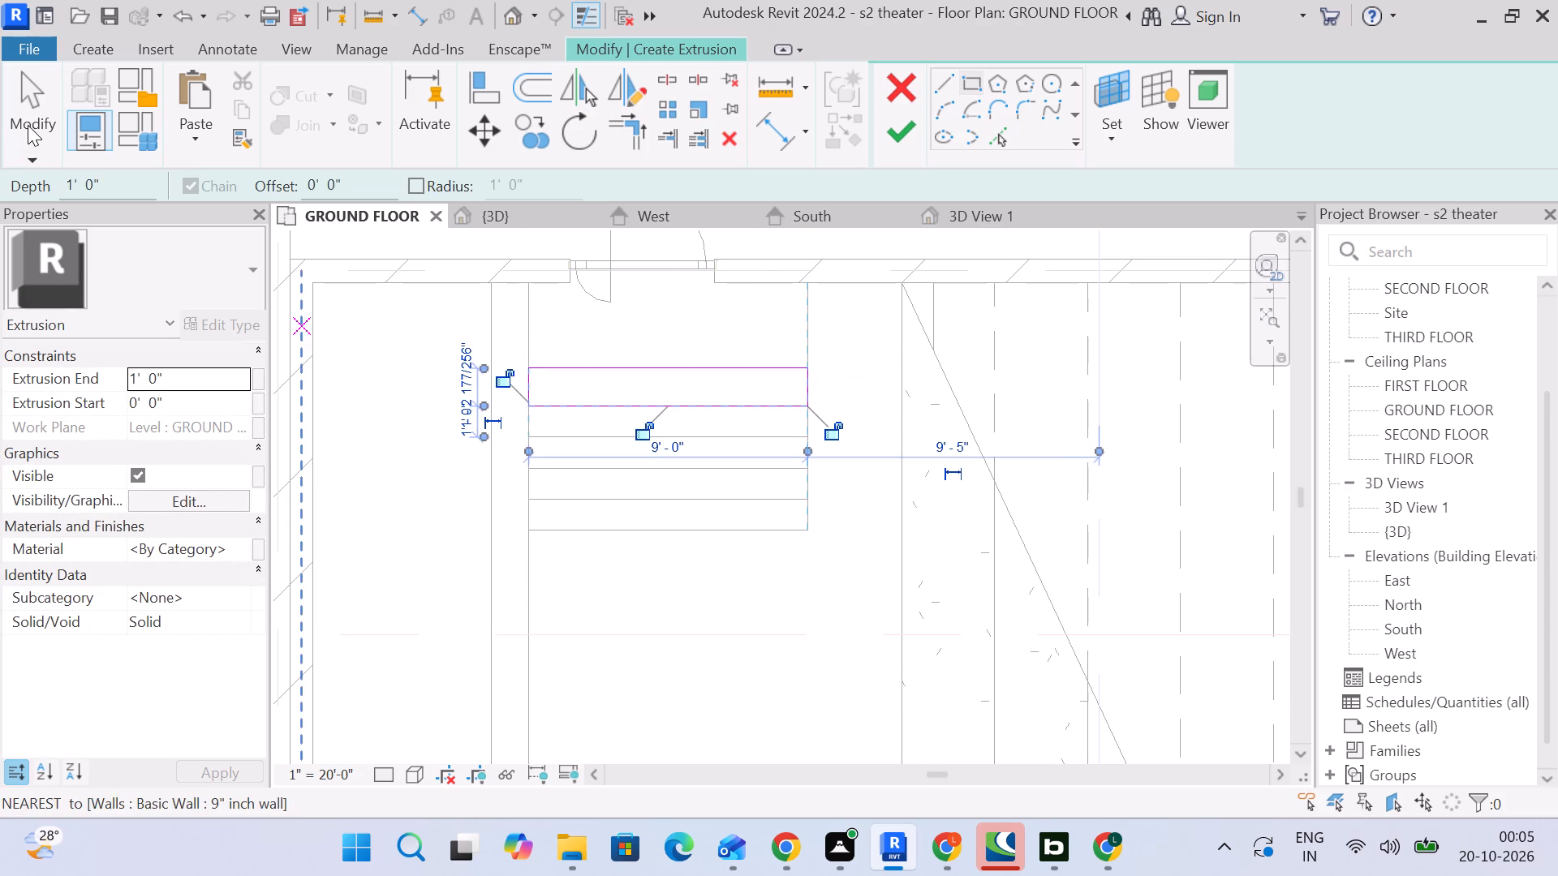
pyautogui.click(28, 124)
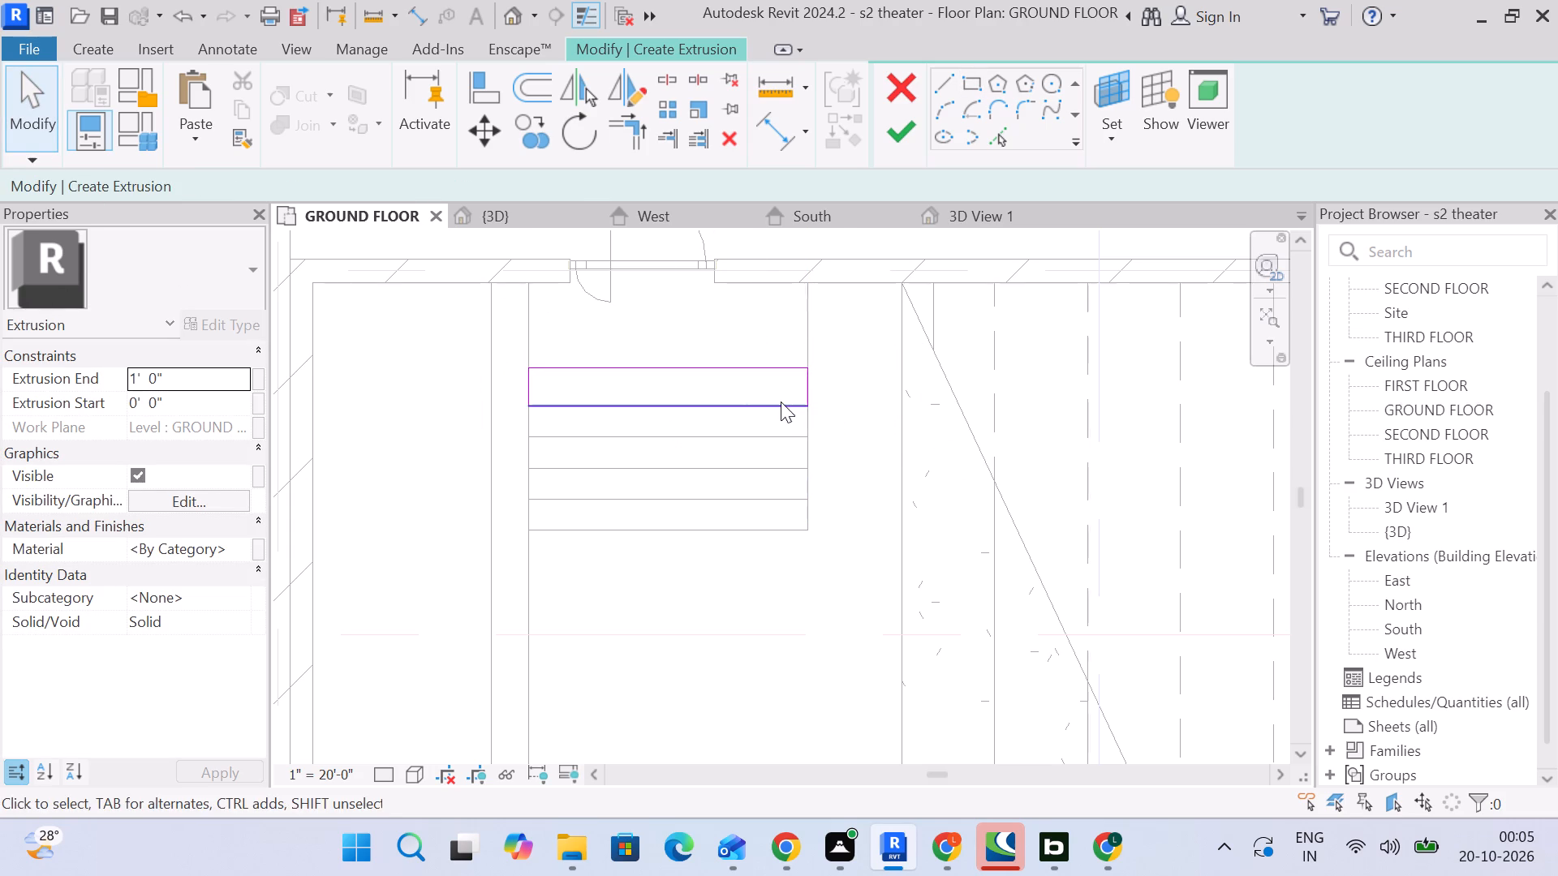
# Set the fifth step rectangle's depth to 1' from the fourth step's edge.
pyautogui.click(758, 378)
pyautogui.click(841, 387)
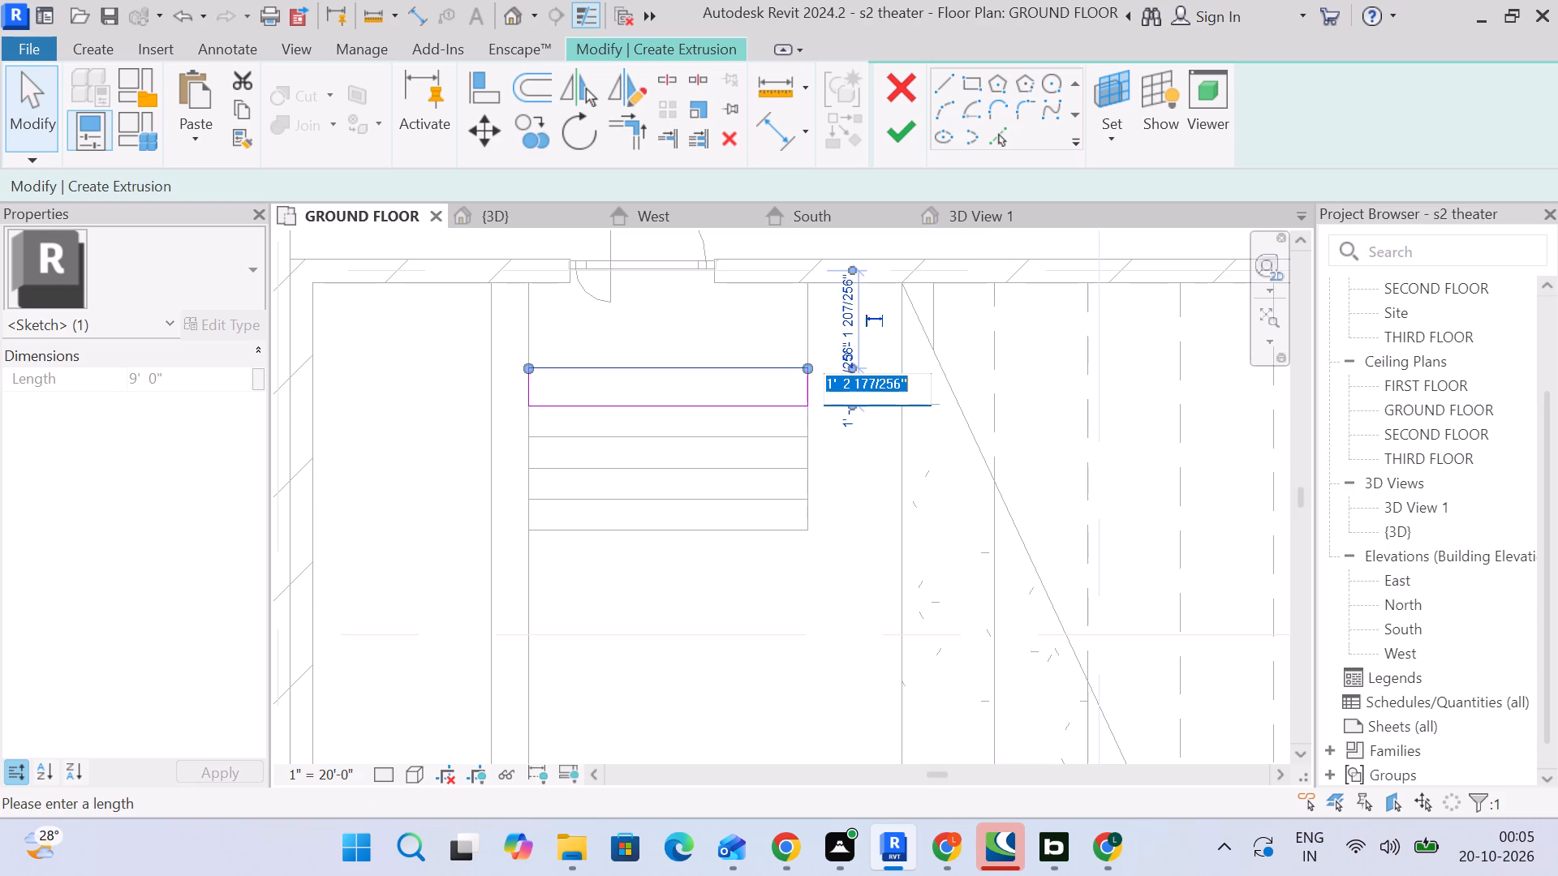
pyautogui.press('1')
pyautogui.press('Return')
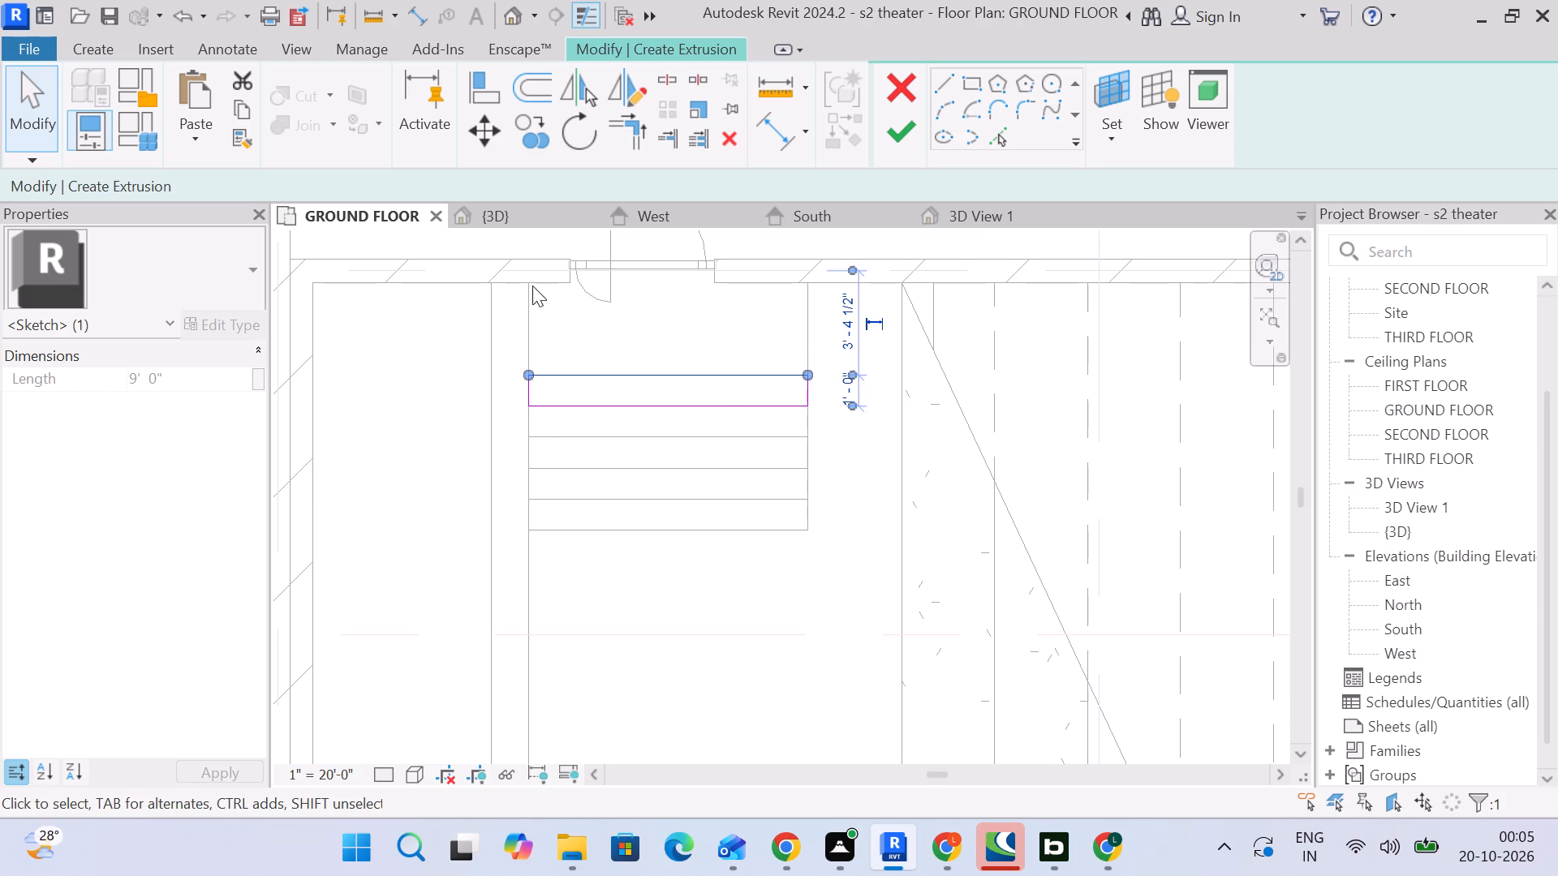
pyautogui.click(488, 331)
# Mirror the fifth step's rectangle about an axis drawn across the middle of the platform to copy it into the opposite notch.
pyautogui.moveTo(415, 353); pyautogui.dragTo(851, 443)
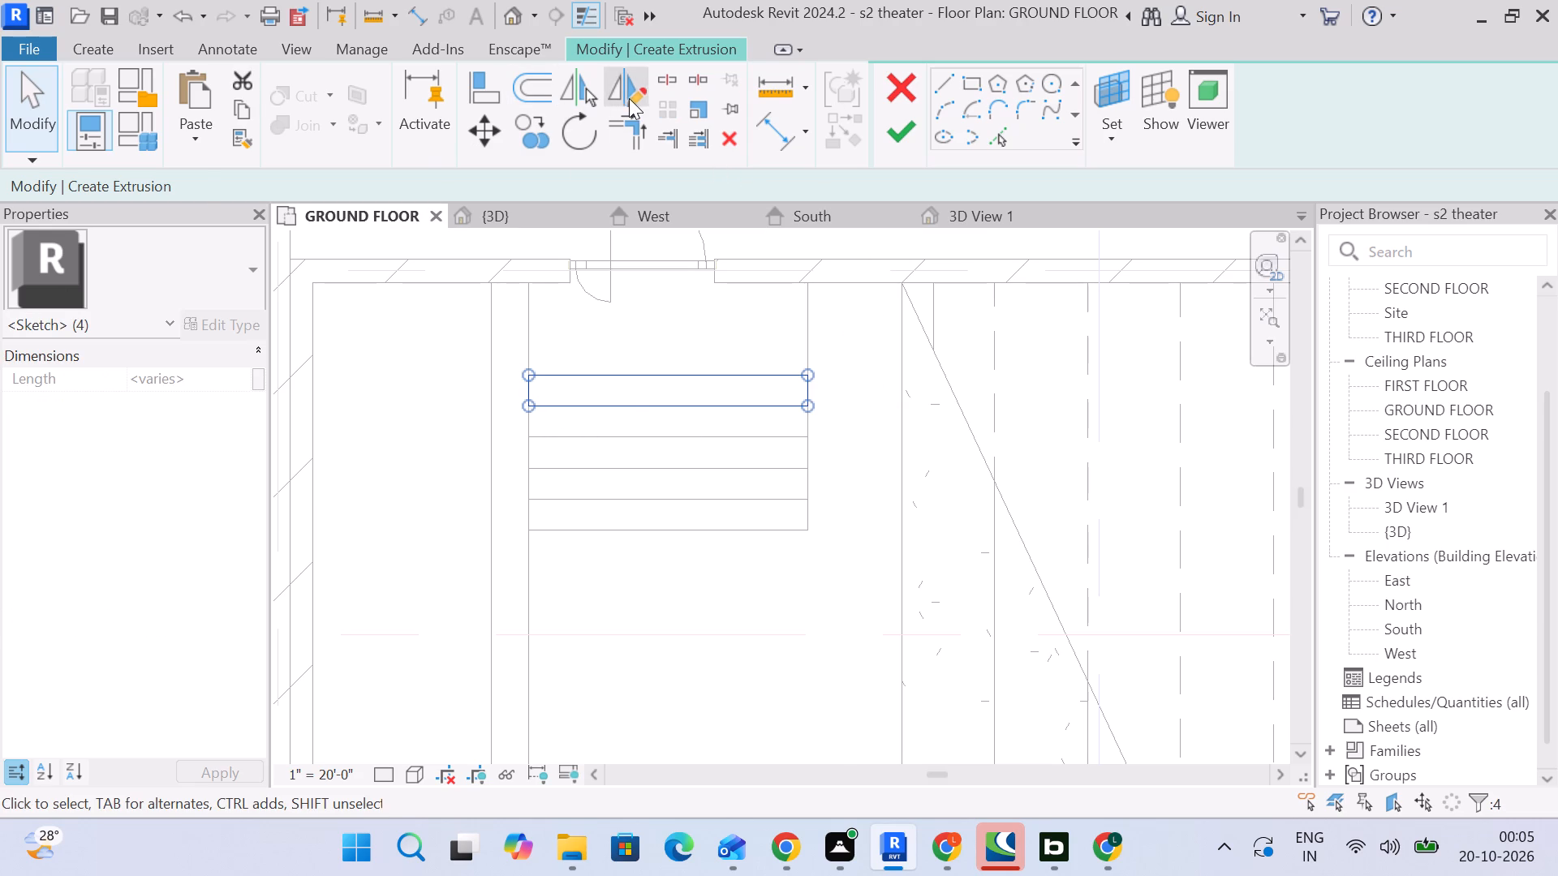
pyautogui.click(629, 98)
pyautogui.scroll(-5, 617, 373)
pyautogui.moveTo(730, 640); pyautogui.dragTo(619, 358, button='middle')
pyautogui.moveTo(510, 525); pyautogui.dragTo(505, 329, button='middle')
pyautogui.scroll(1, 445, 457)
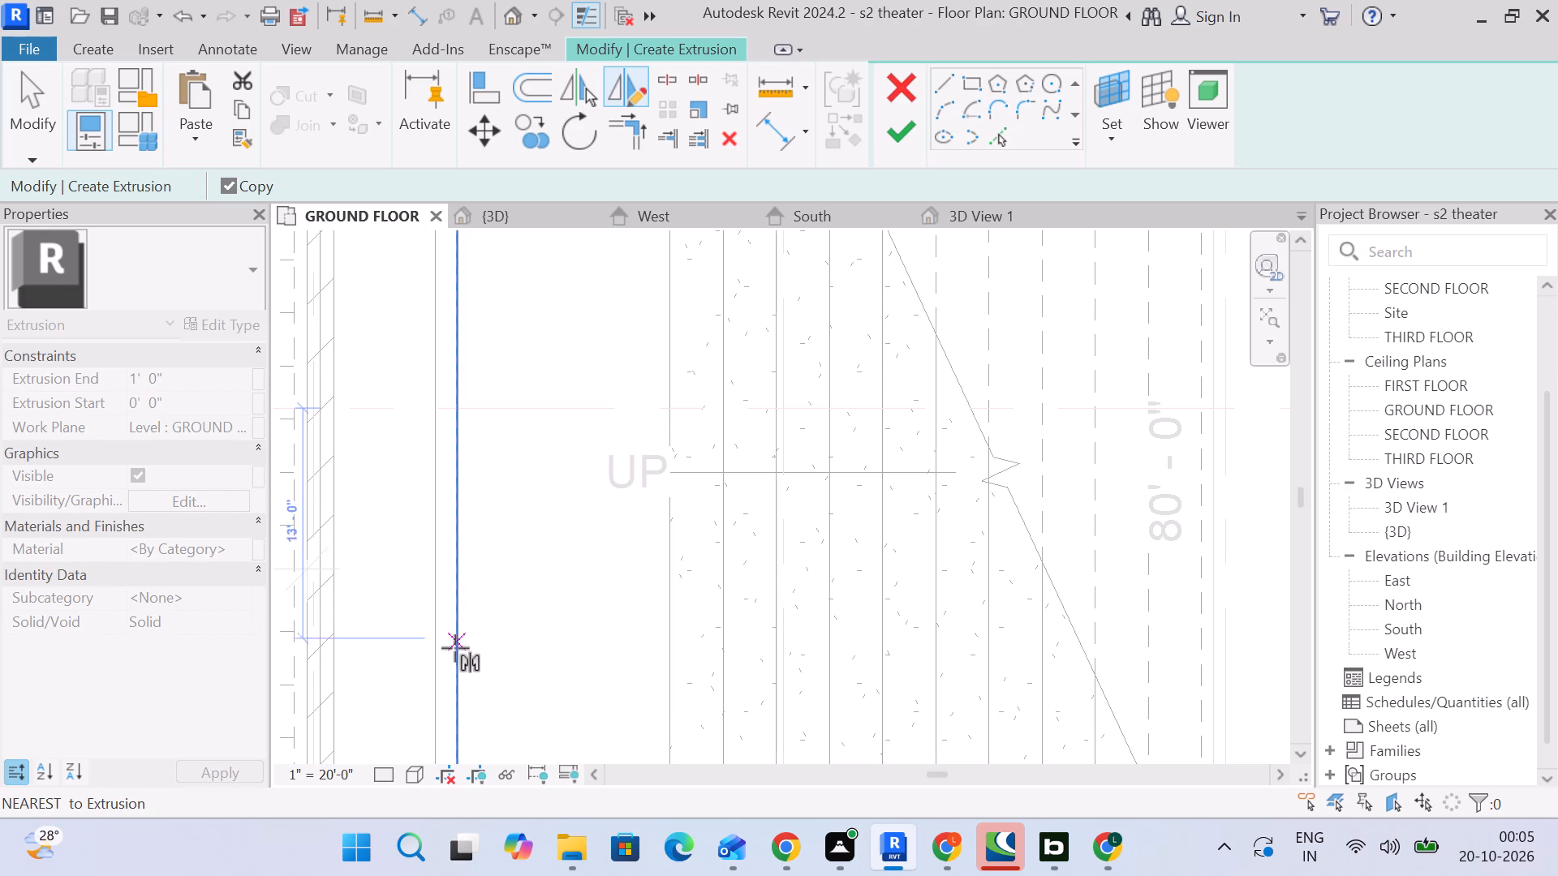
pyautogui.scroll(-1, 463, 669)
pyautogui.moveTo(462, 655); pyautogui.dragTo(509, 452, button='middle')
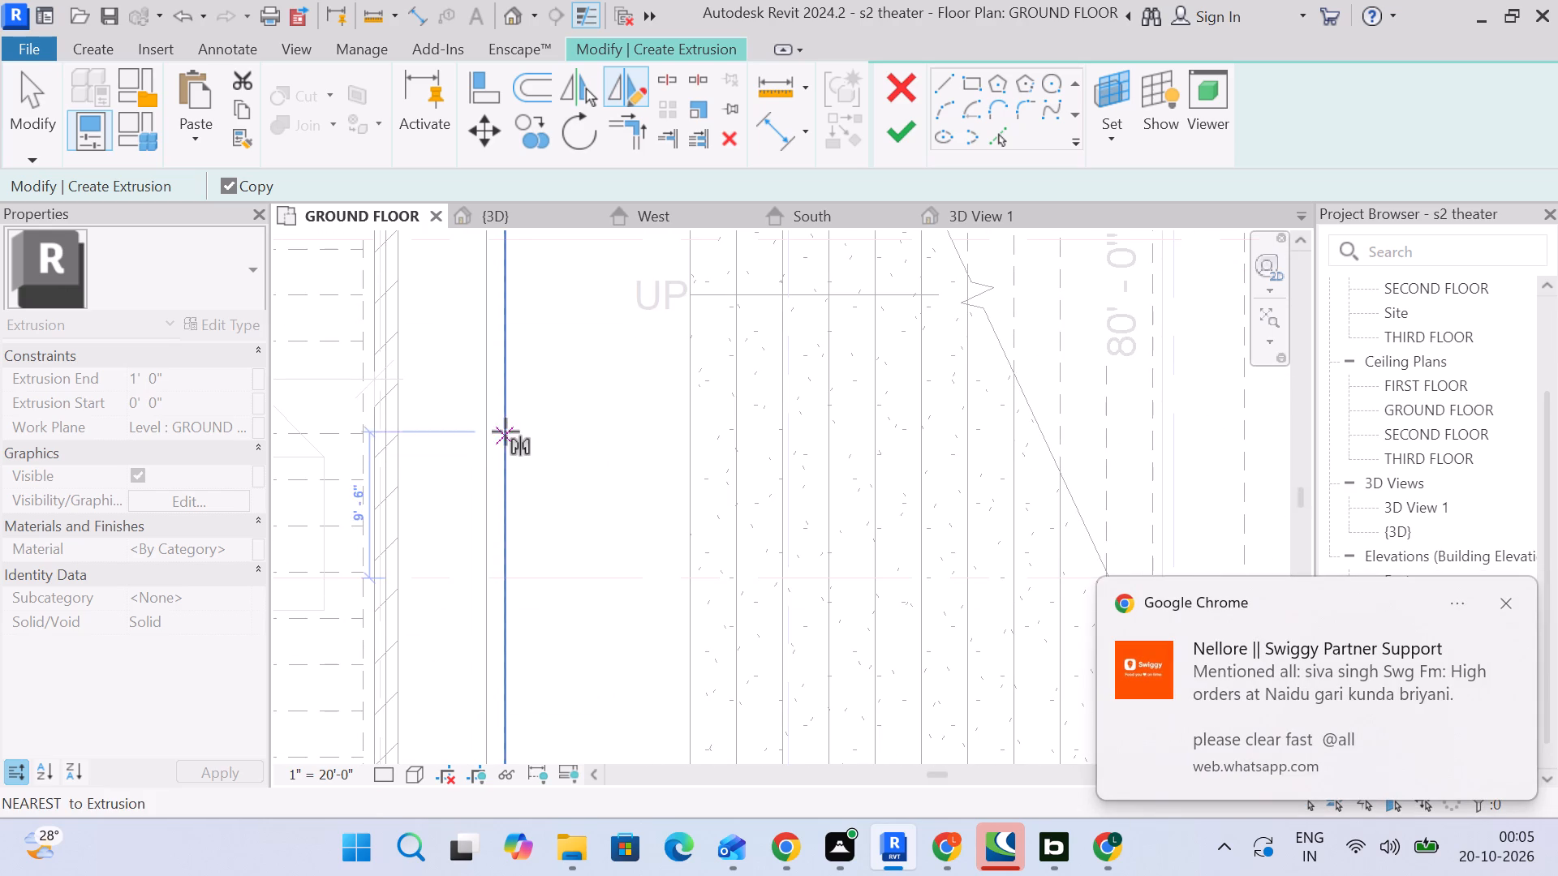
pyautogui.scroll(-5, 506, 631)
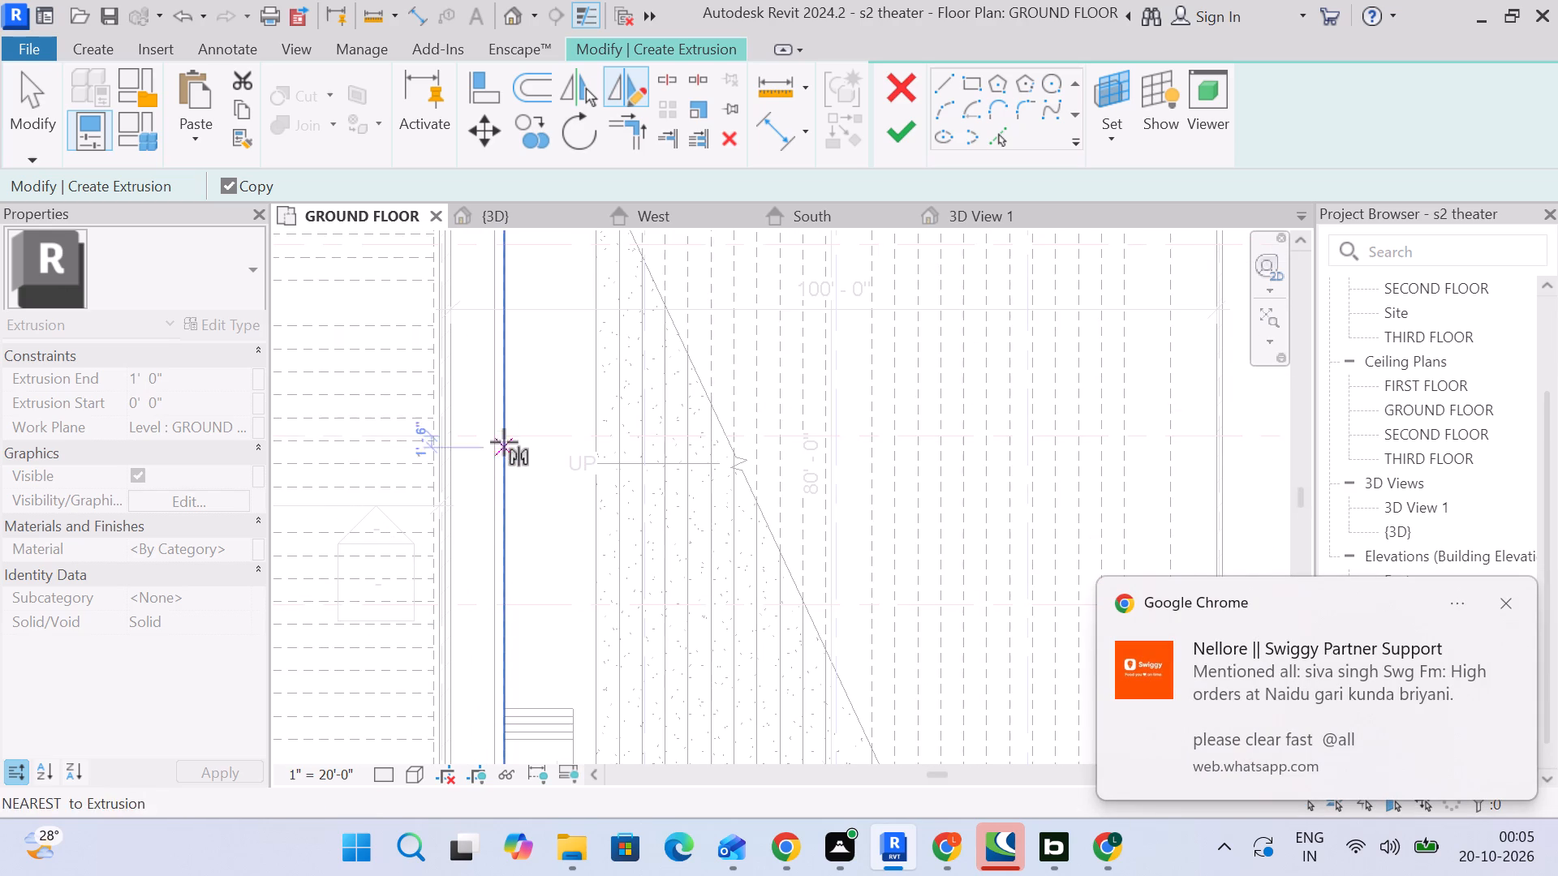
pyautogui.click(507, 460)
pyautogui.click(548, 473)
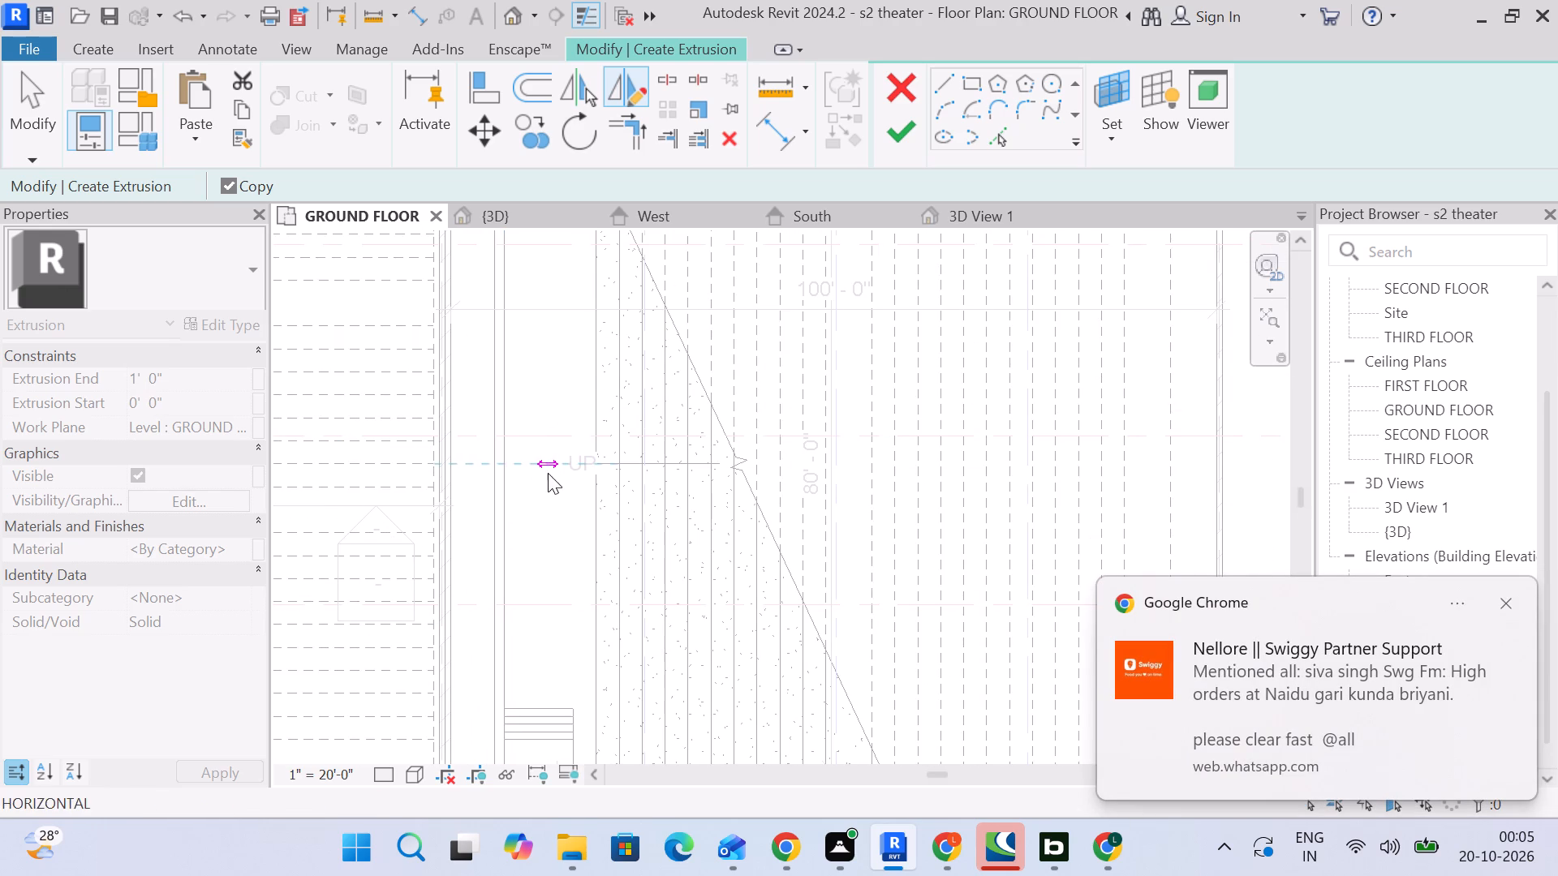
pyautogui.click(547, 392)
# Set the fifth step's extrusion end to 6" and finish the extrusion.
pyautogui.click(221, 386)
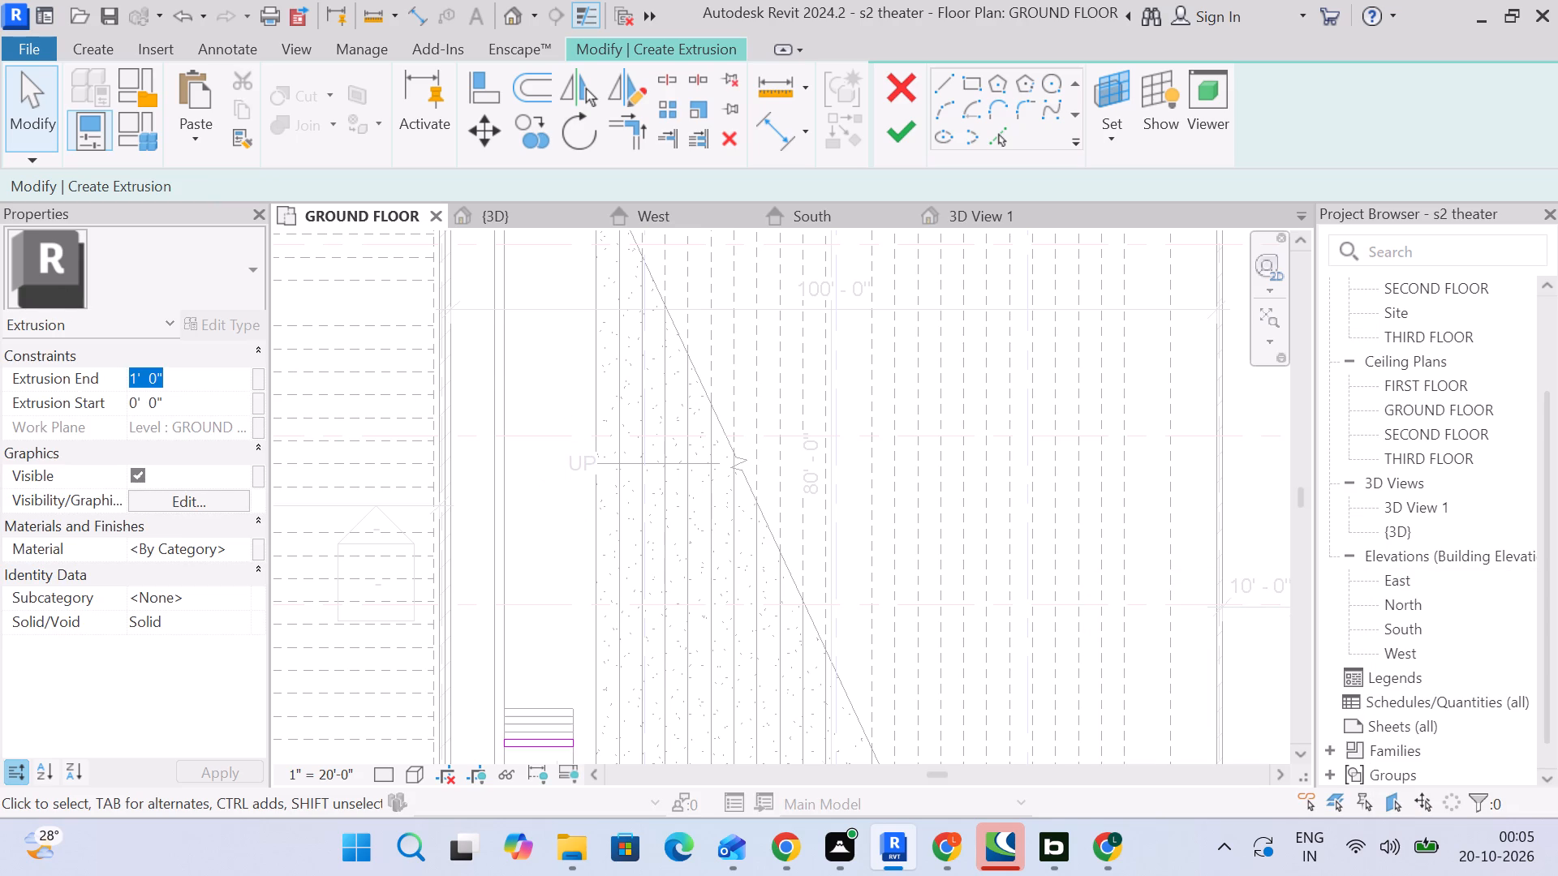
pyautogui.press('6')
pyautogui.hotkey('shift', '"')
pyautogui.press('Return')
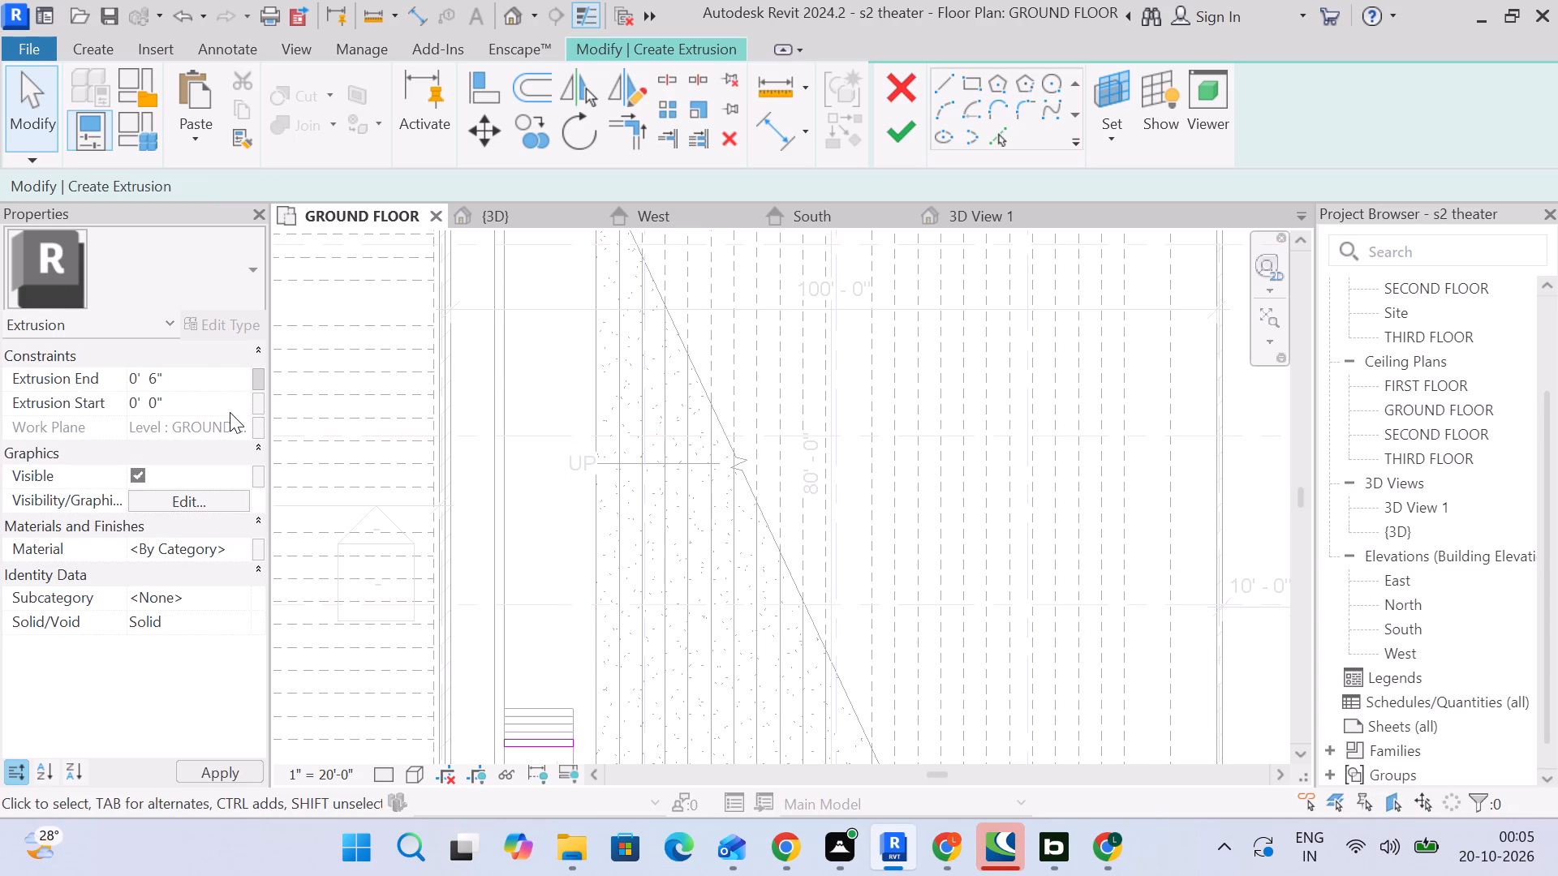
pyautogui.click(545, 550)
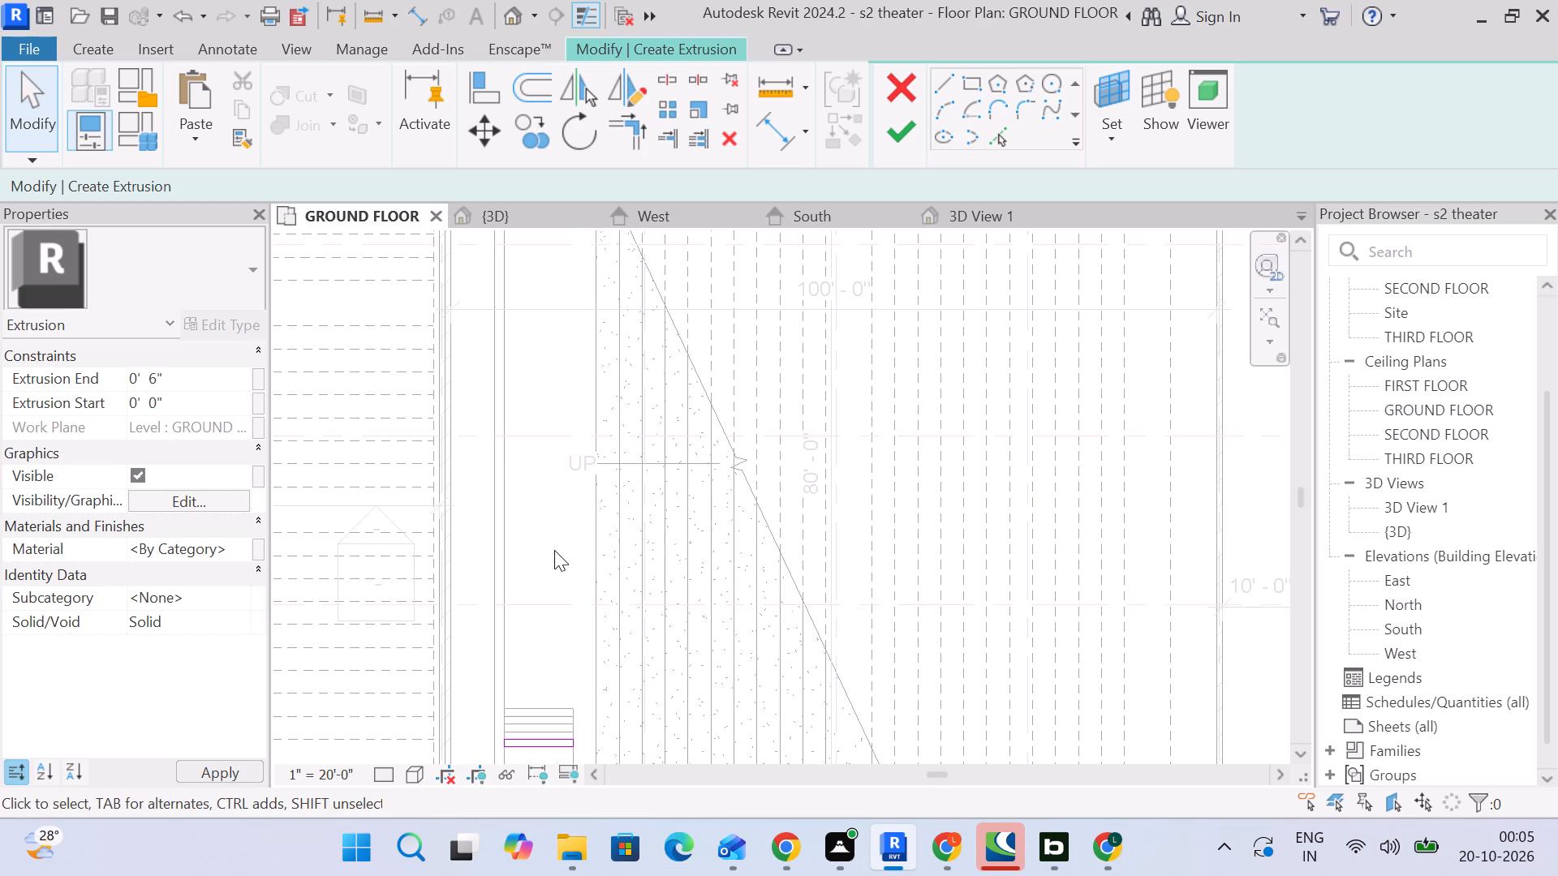
pyautogui.scroll(-3, 554, 550)
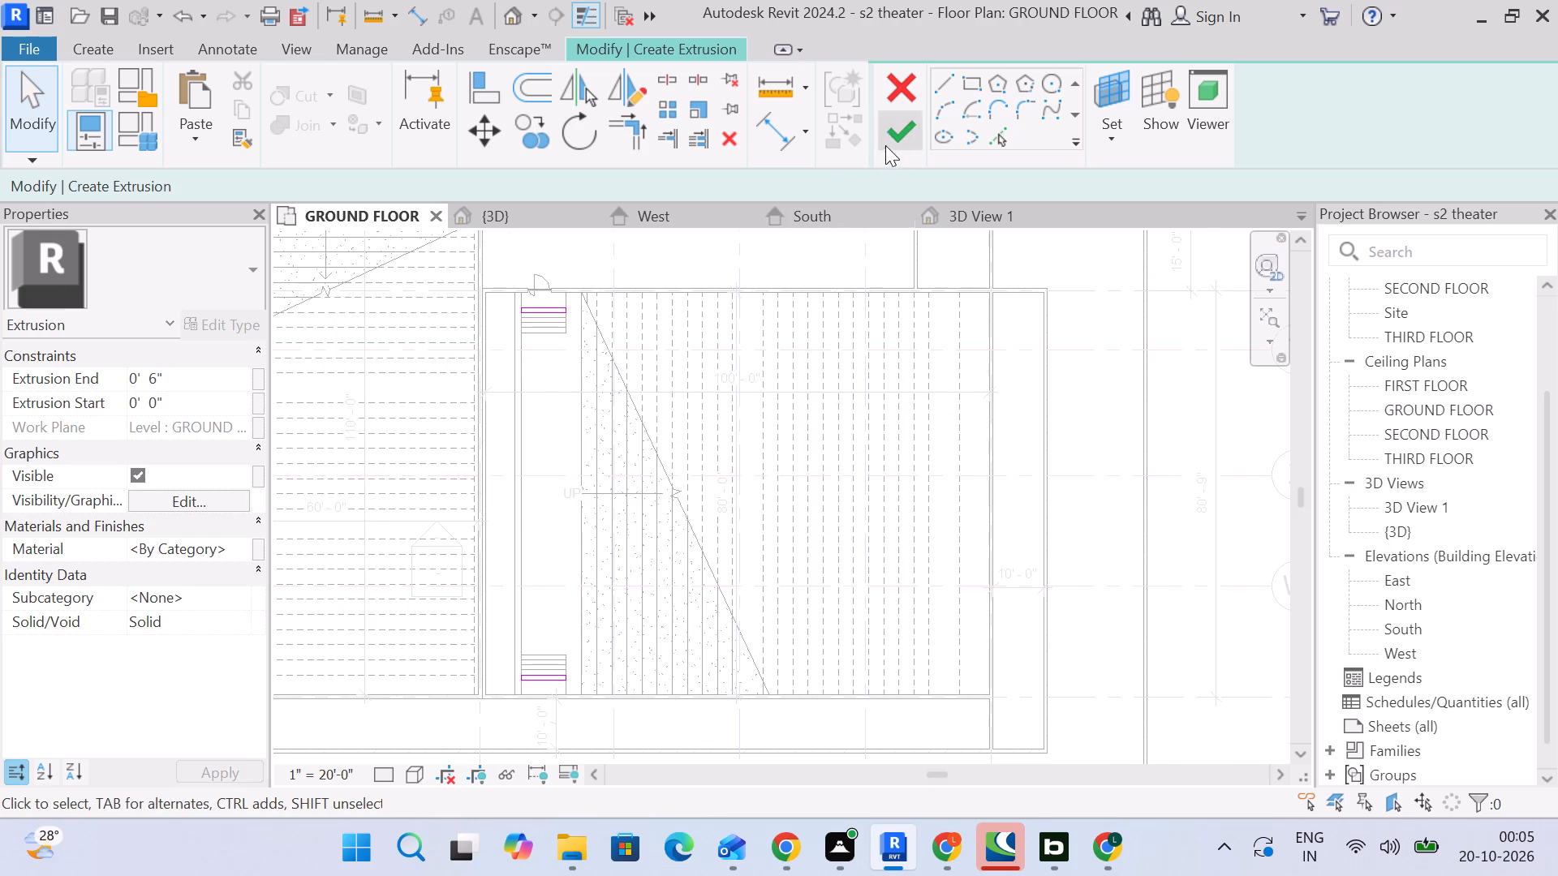
pyautogui.click(889, 127)
# Examine the screen platform in 3D with the five descending steps in both notches.
pyautogui.click(518, 213)
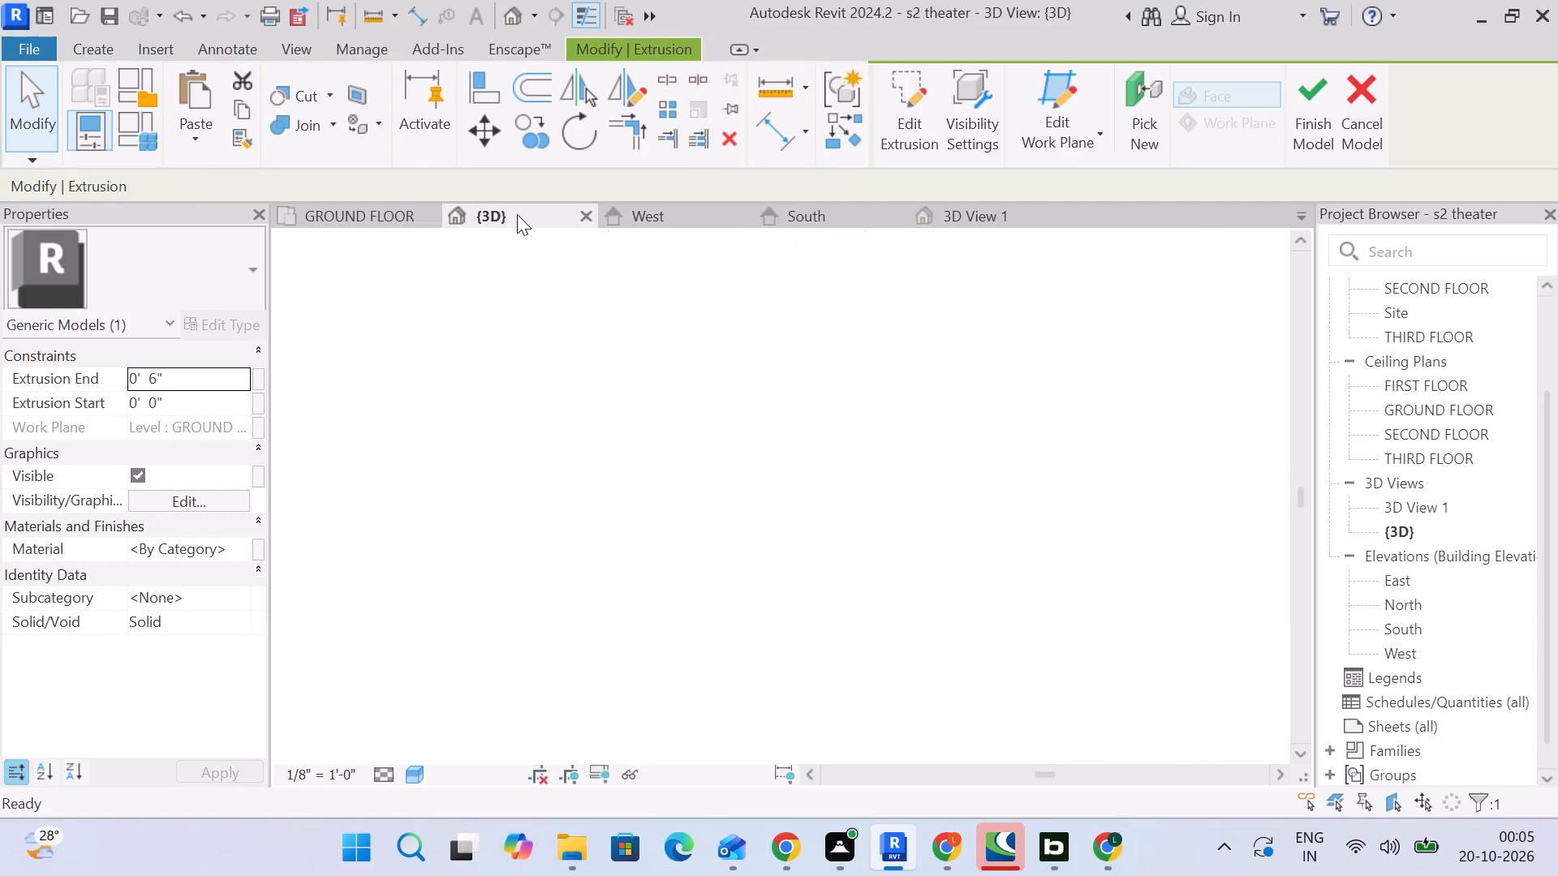
pyautogui.scroll(5, 760, 457)
pyautogui.scroll(4, 830, 423)
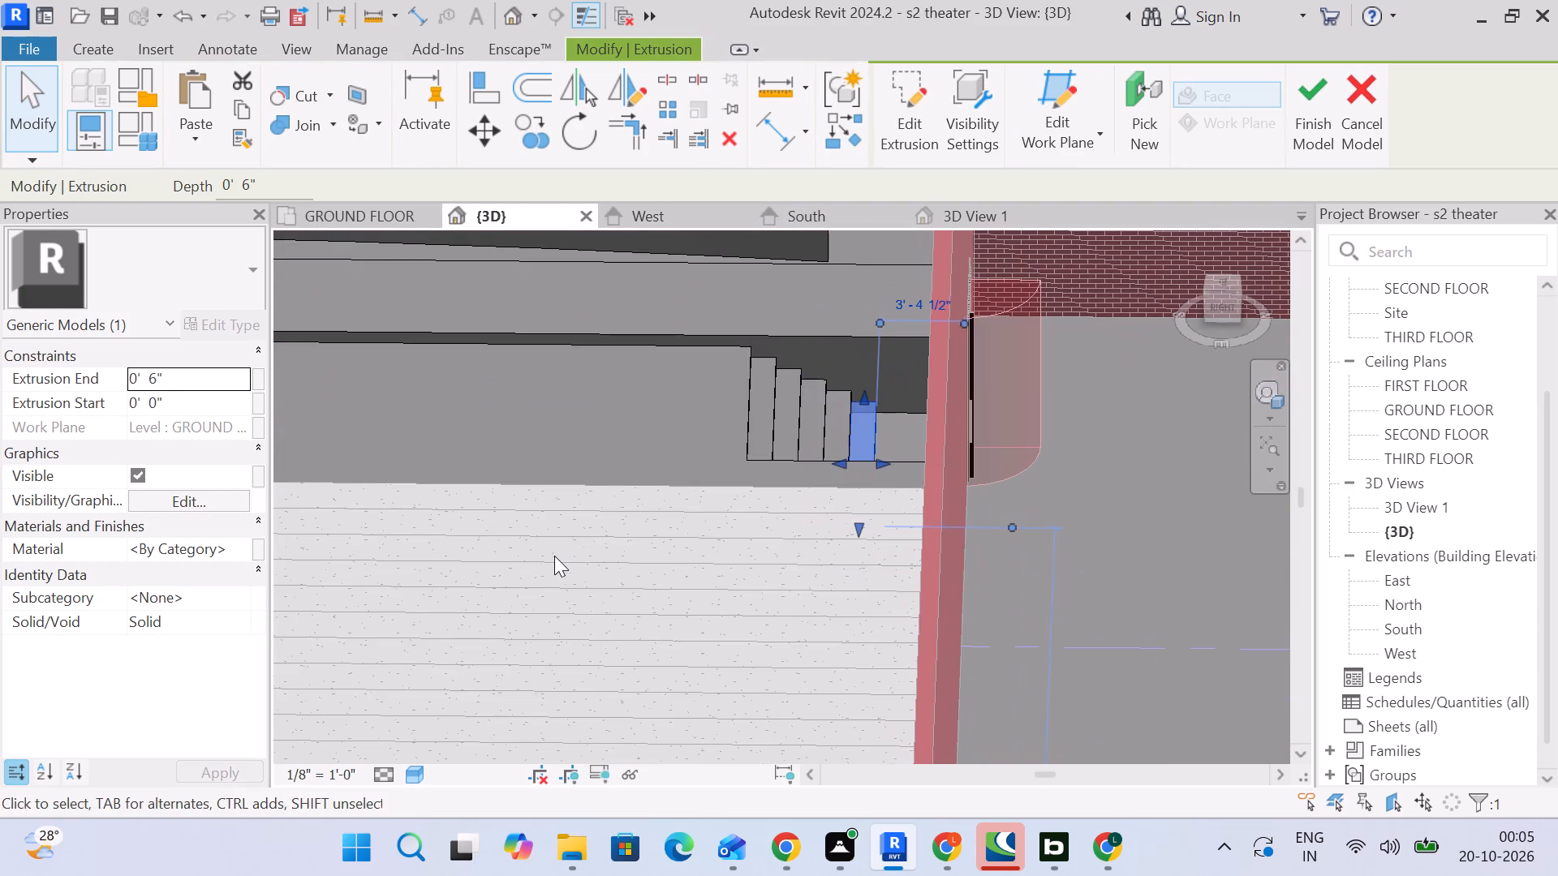
pyautogui.press('Escape')
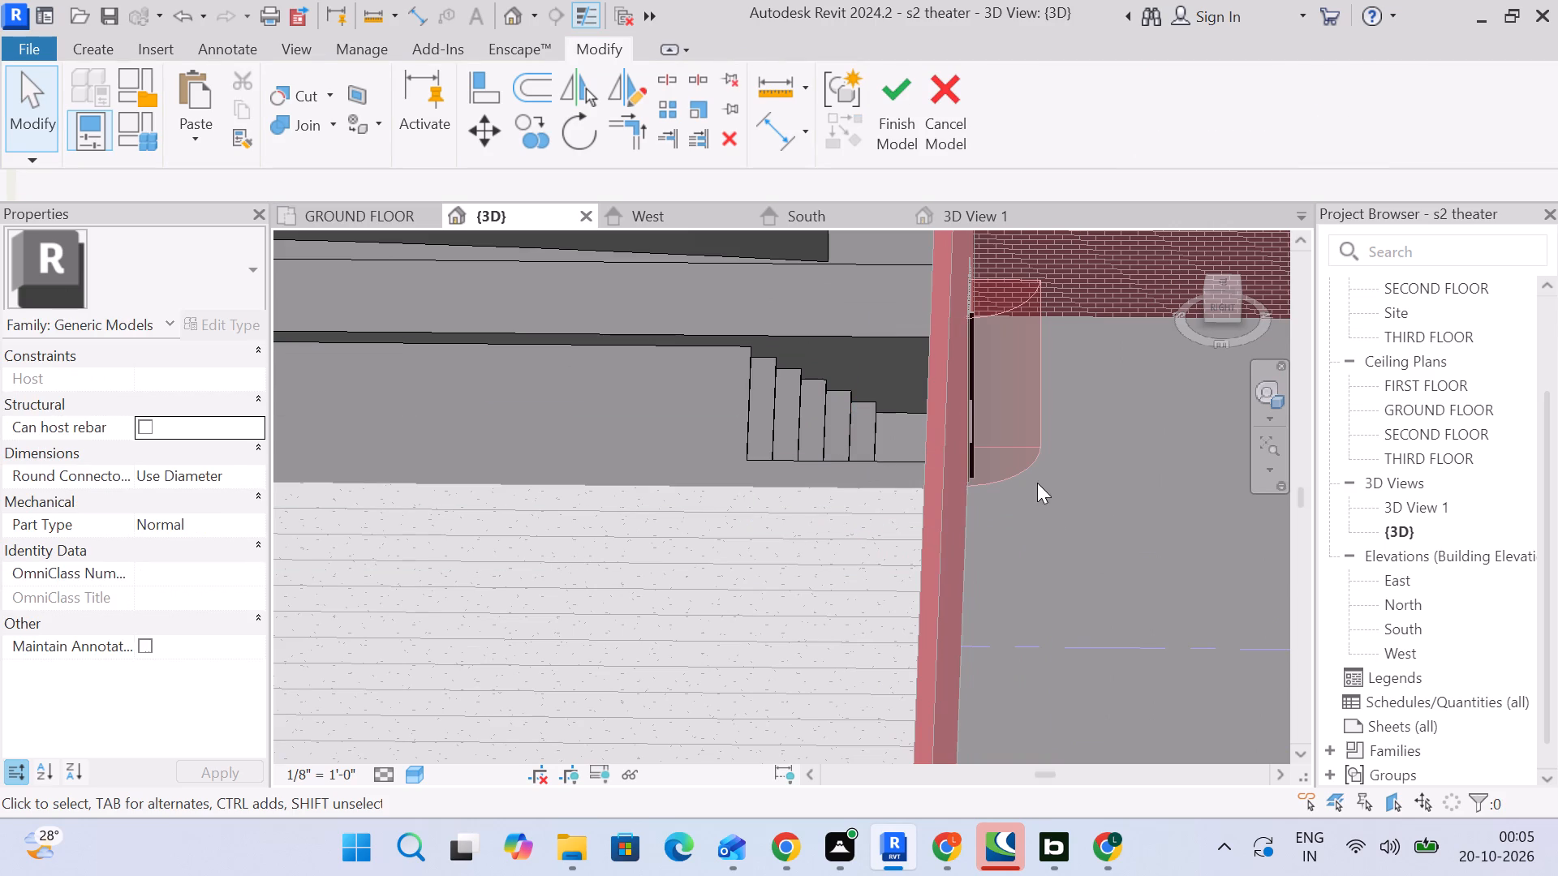
pyautogui.scroll(-4, 738, 435)
pyautogui.moveTo(482, 441); pyautogui.dragTo(1167, 479, button='middle')
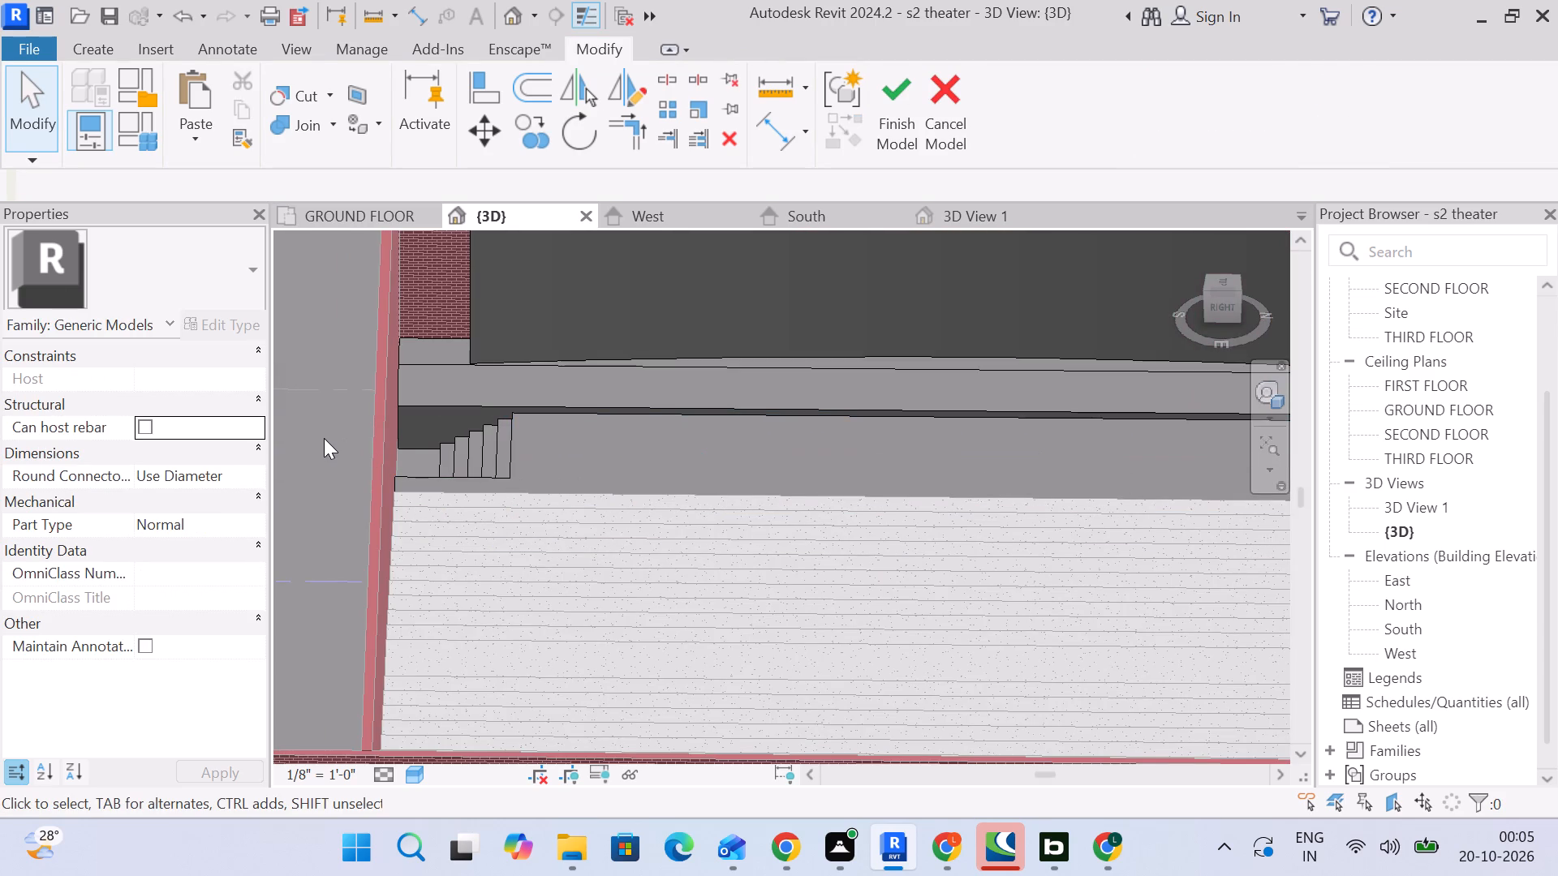
pyautogui.scroll(-2, 1189, 492)
pyautogui.moveTo(1158, 500); pyautogui.dragTo(487, 480, button='middle')
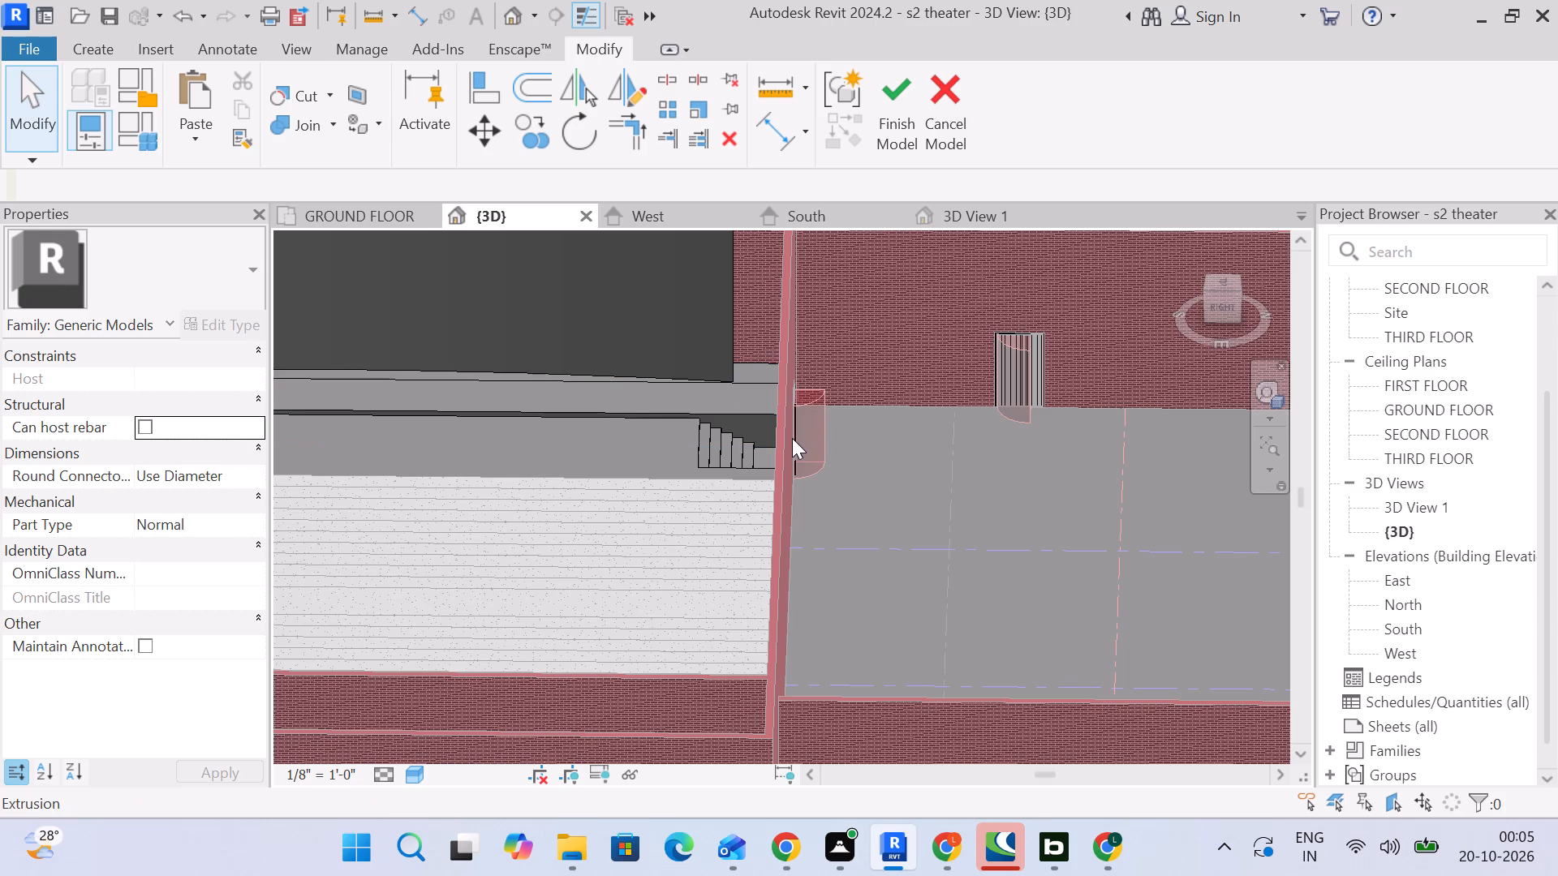
pyautogui.scroll(-5, 794, 453)
pyautogui.moveTo(819, 530); pyautogui.dragTo(846, 521, button='middle')
pyautogui.scroll(1, 846, 521)
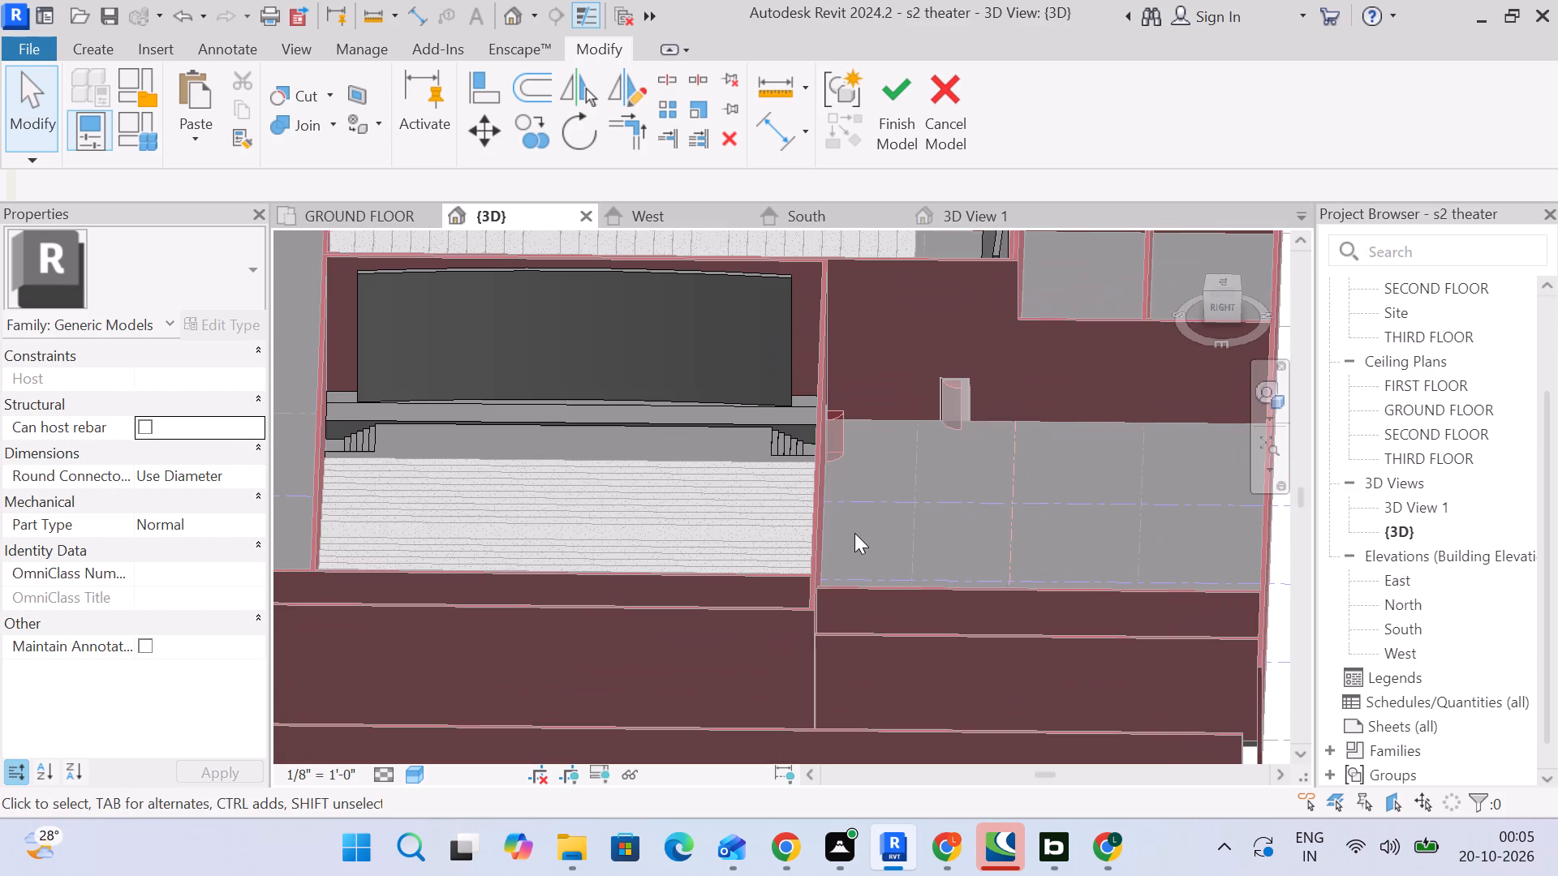
pyautogui.moveTo(861, 543); pyautogui.dragTo(864, 486, button='middle')
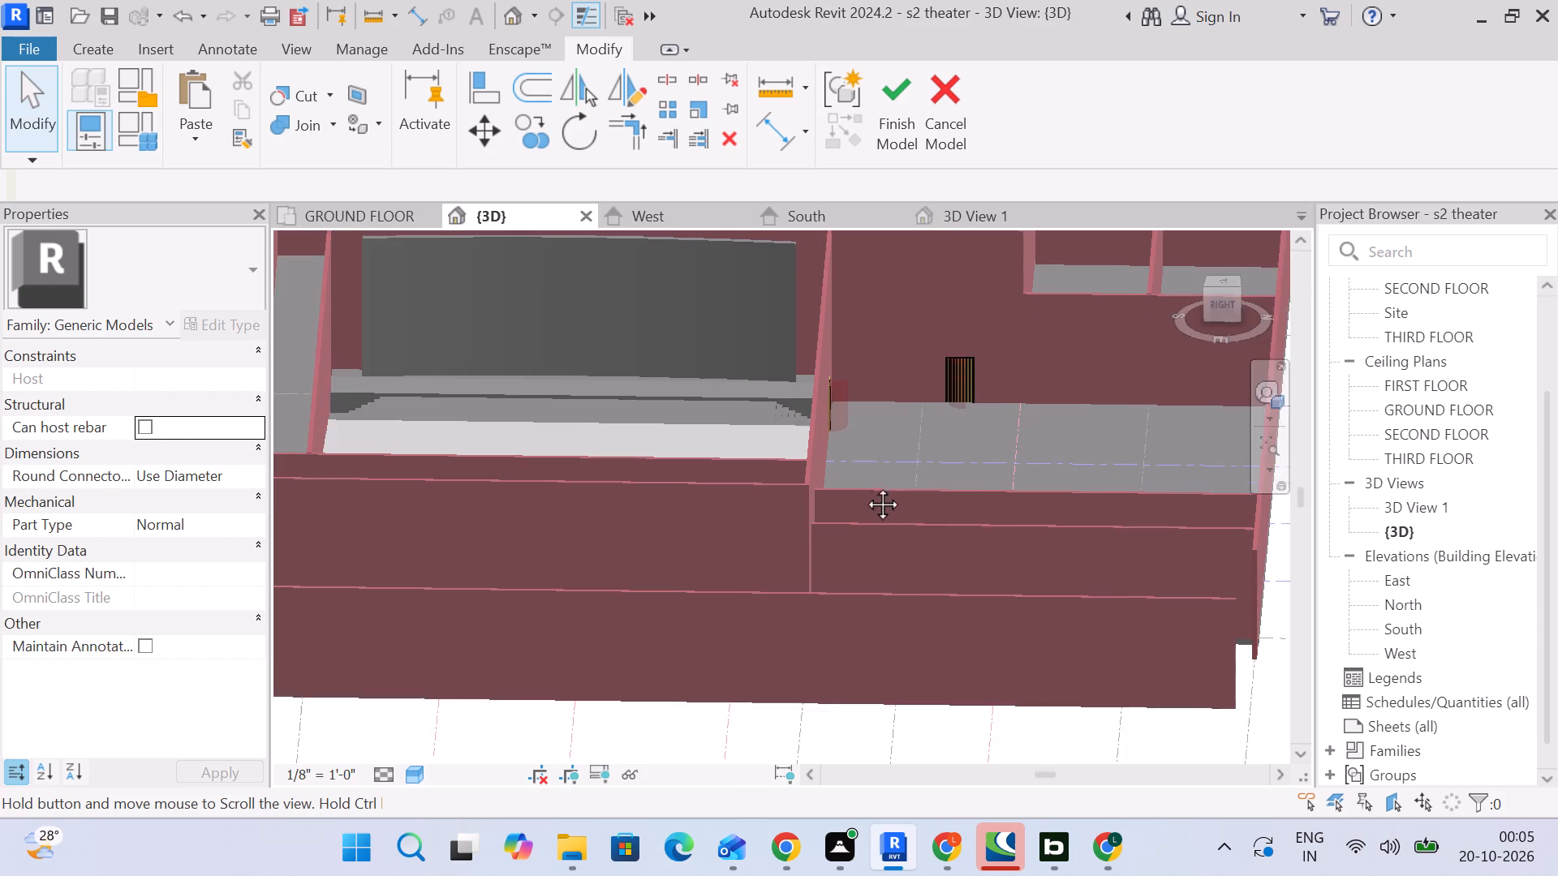
pyautogui.moveTo(864, 486); pyautogui.dragTo(876, 624, button='middle')
pyautogui.scroll(-3, 880, 588)
pyautogui.moveTo(878, 585); pyautogui.dragTo(886, 585, button='middle')
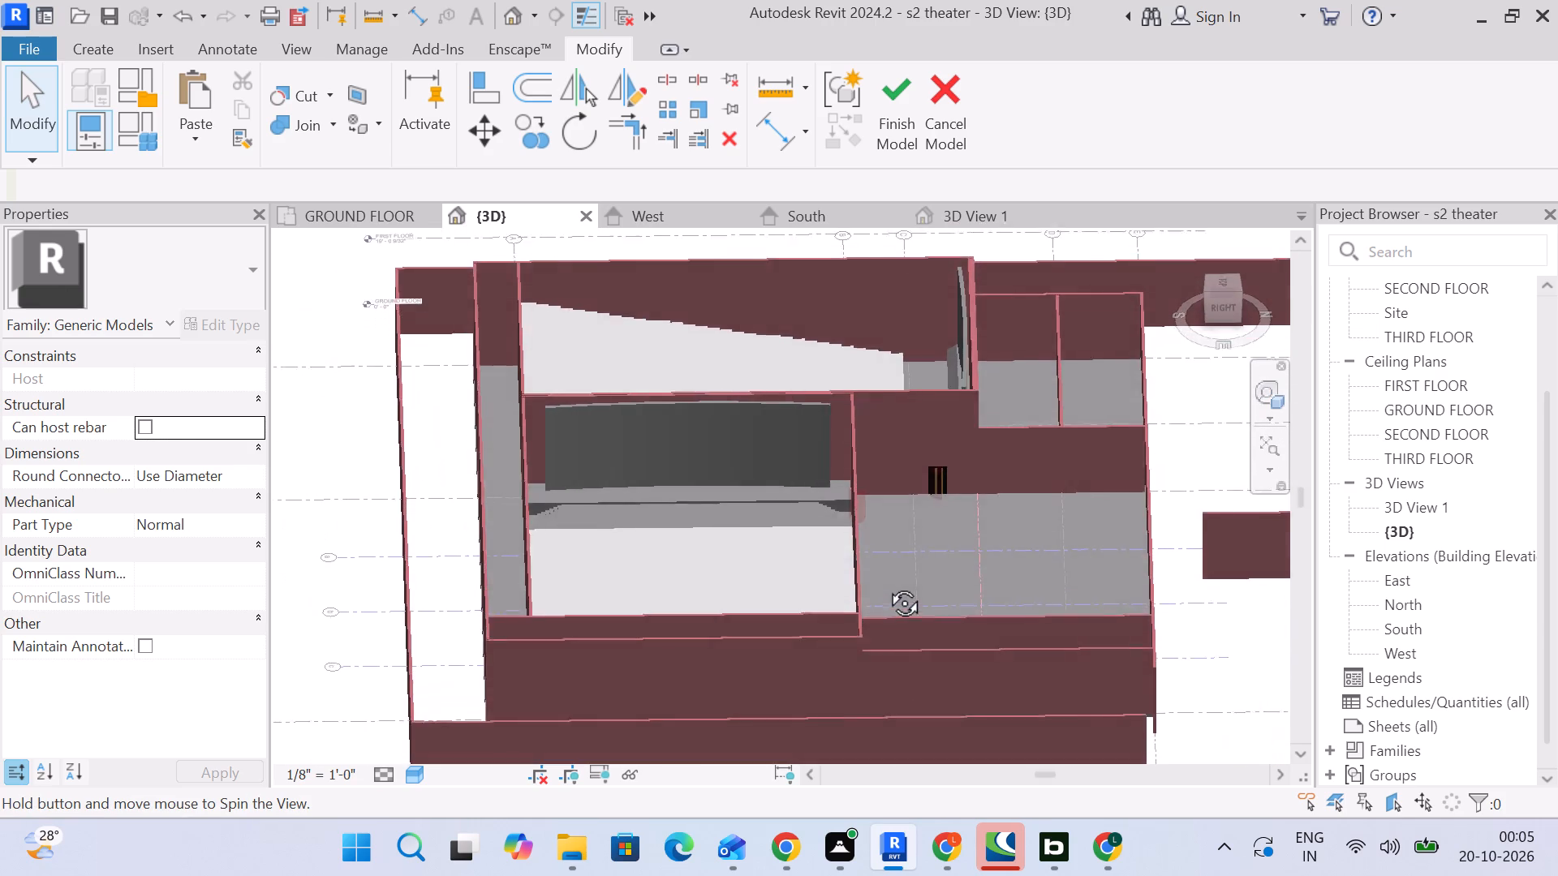
pyautogui.moveTo(886, 585); pyautogui.dragTo(878, 562, button='middle')
pyautogui.scroll(4, 661, 522)
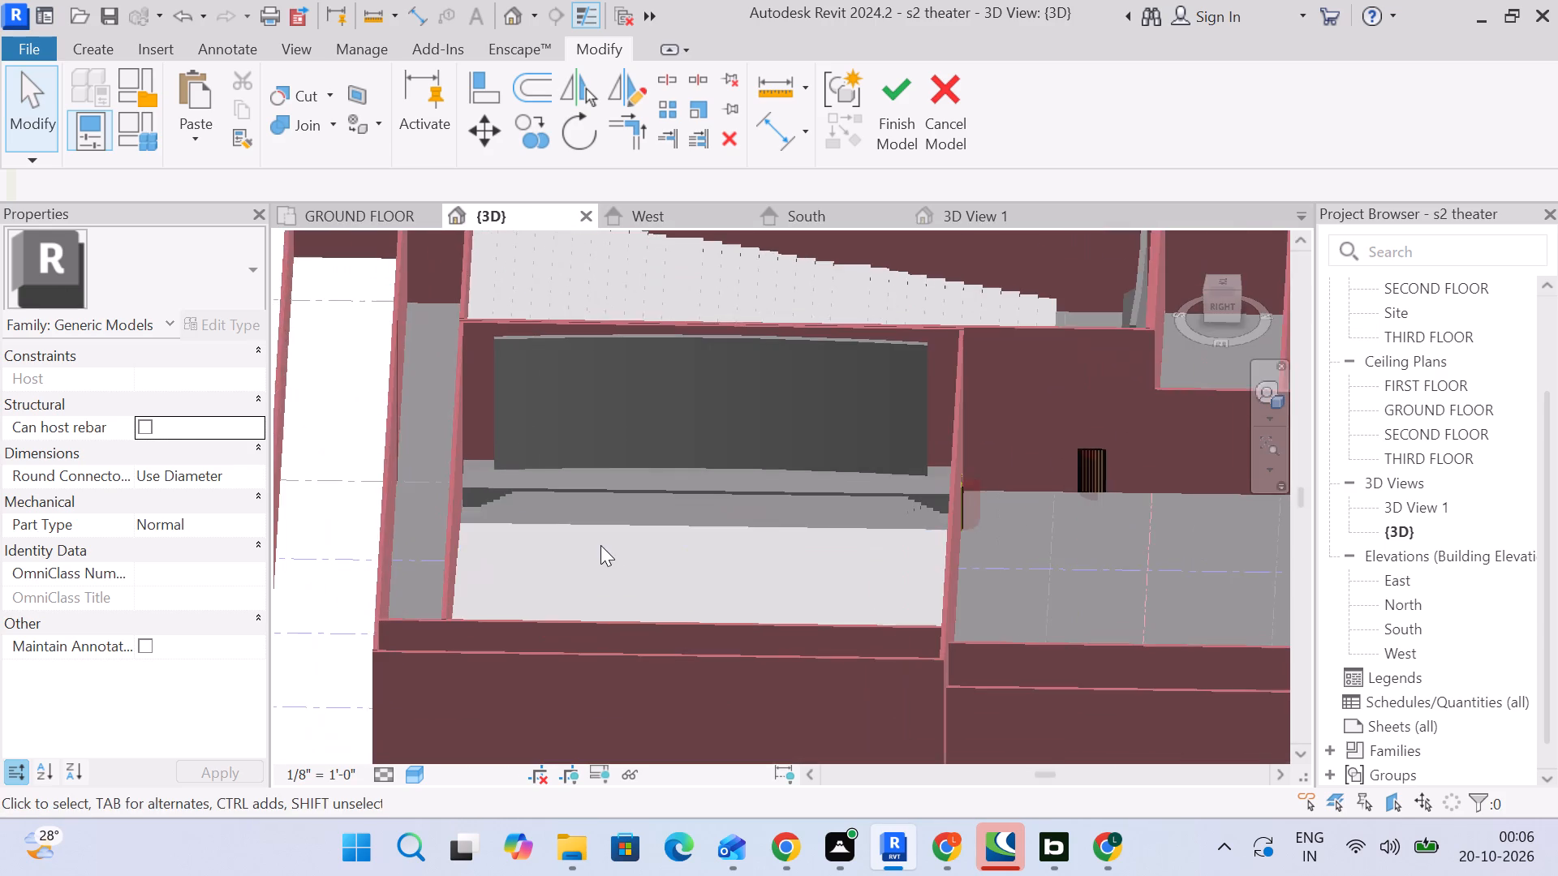
pyautogui.scroll(4, 614, 562)
pyautogui.moveTo(691, 536); pyautogui.dragTo(672, 653, button='middle')
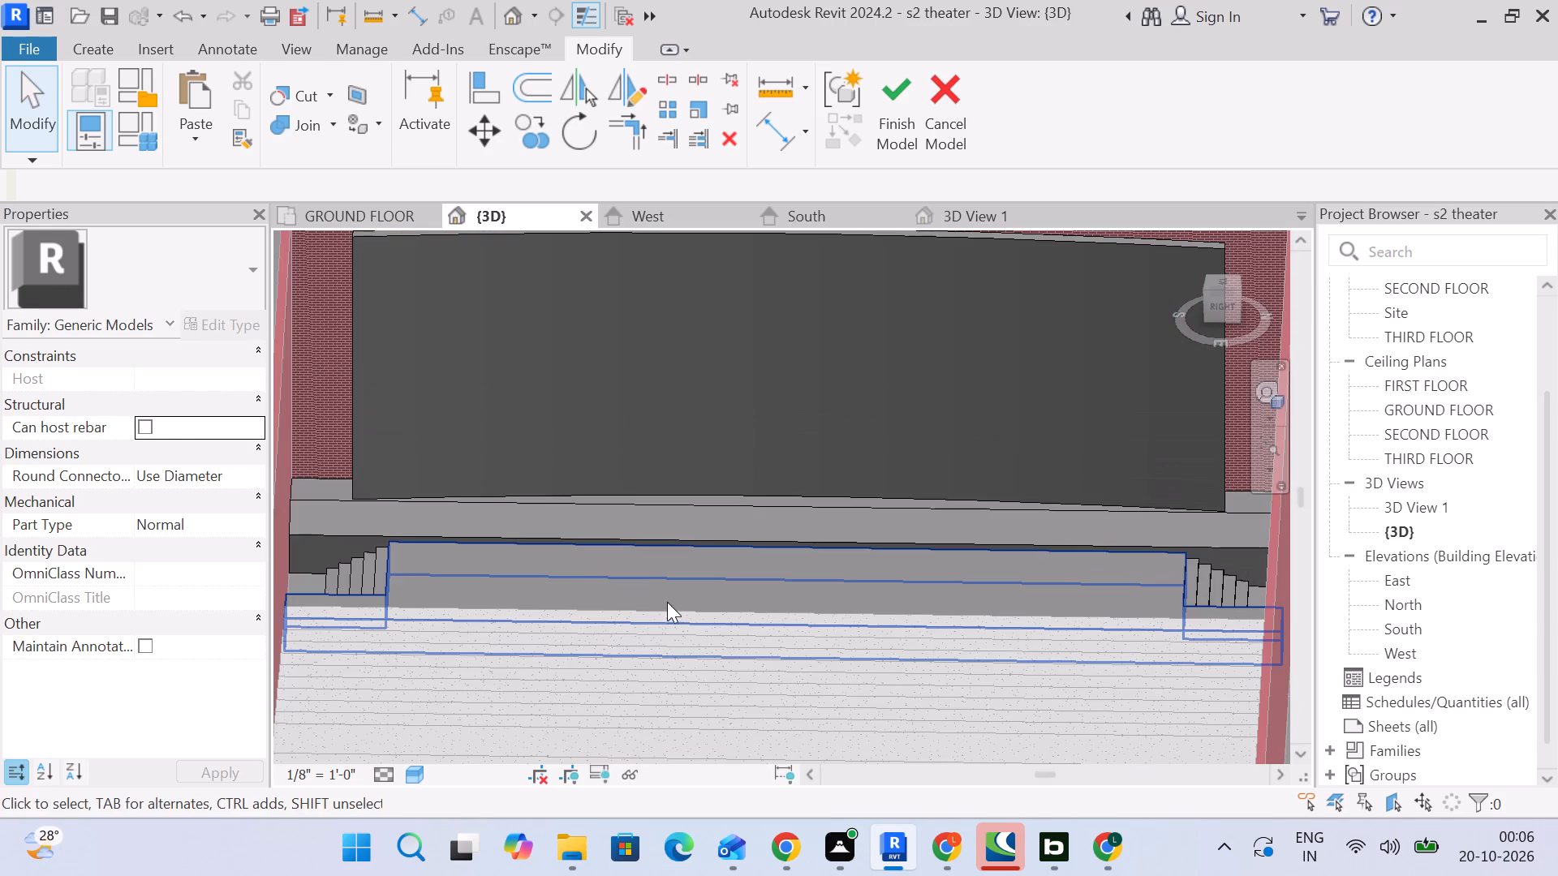
pyautogui.moveTo(683, 525); pyautogui.dragTo(664, 639, button='middle')
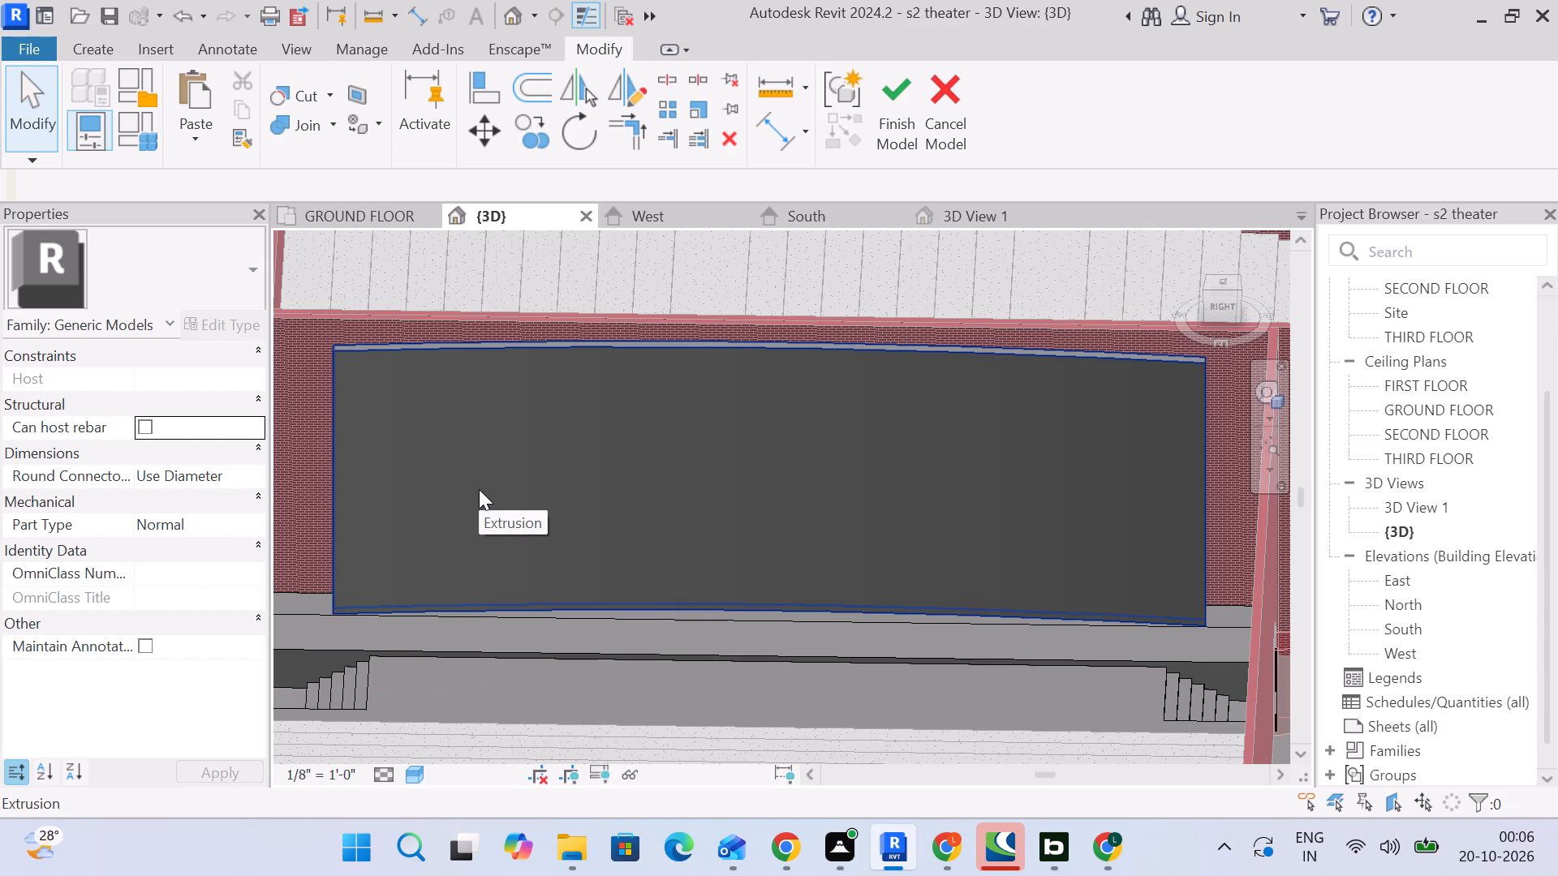
pyautogui.scroll(-3, 516, 493)
pyautogui.moveTo(516, 493); pyautogui.dragTo(527, 412, button='middle')
pyautogui.scroll(1, 527, 412)
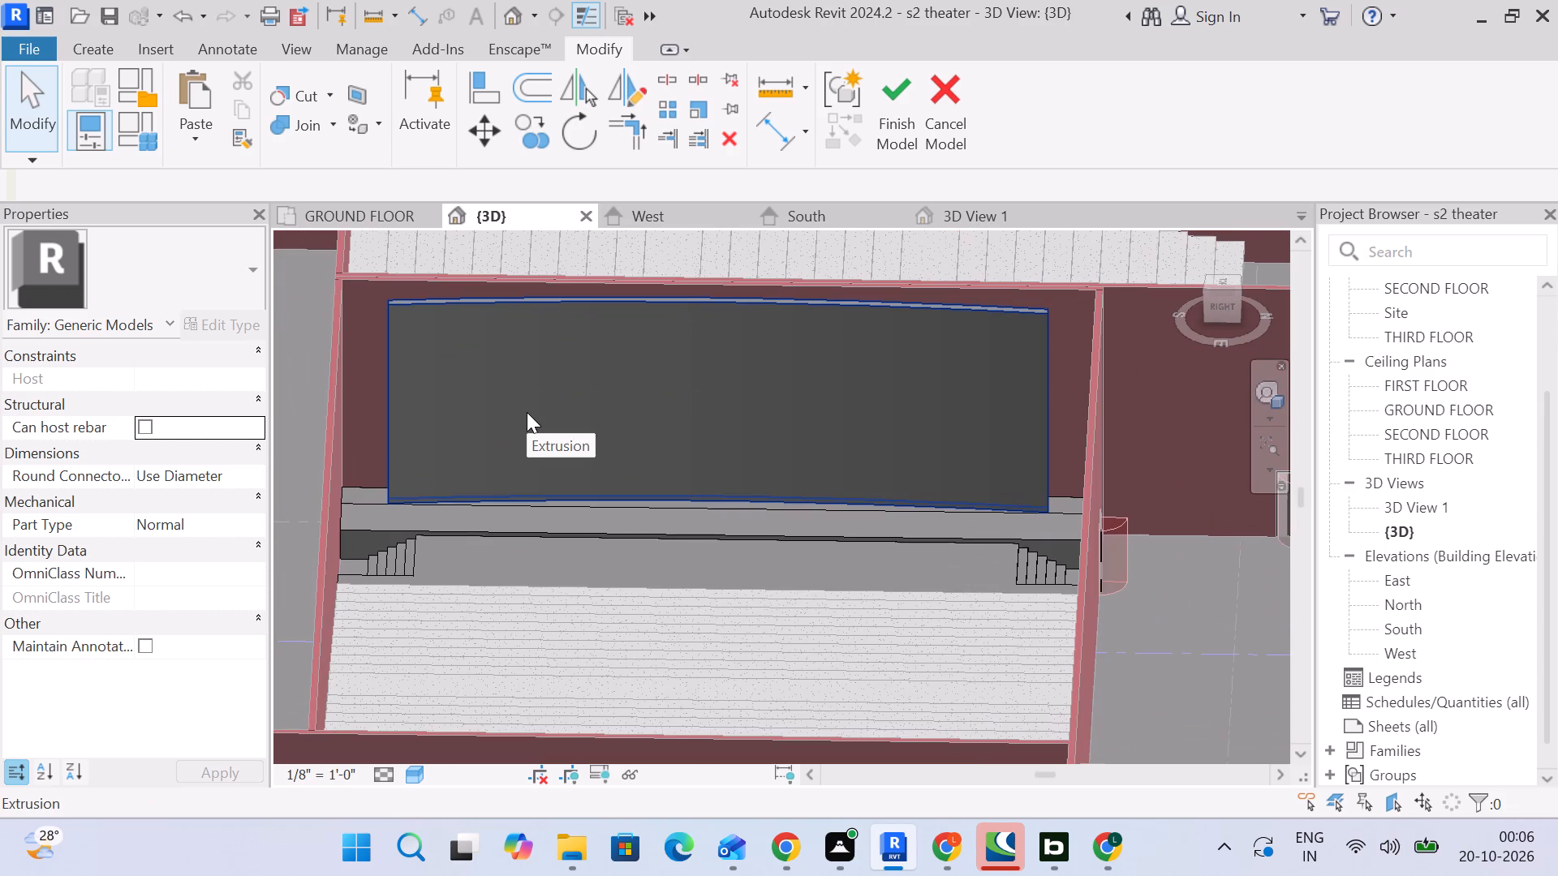
# Finish the in-place screen platform model.
pyautogui.click(888, 110)
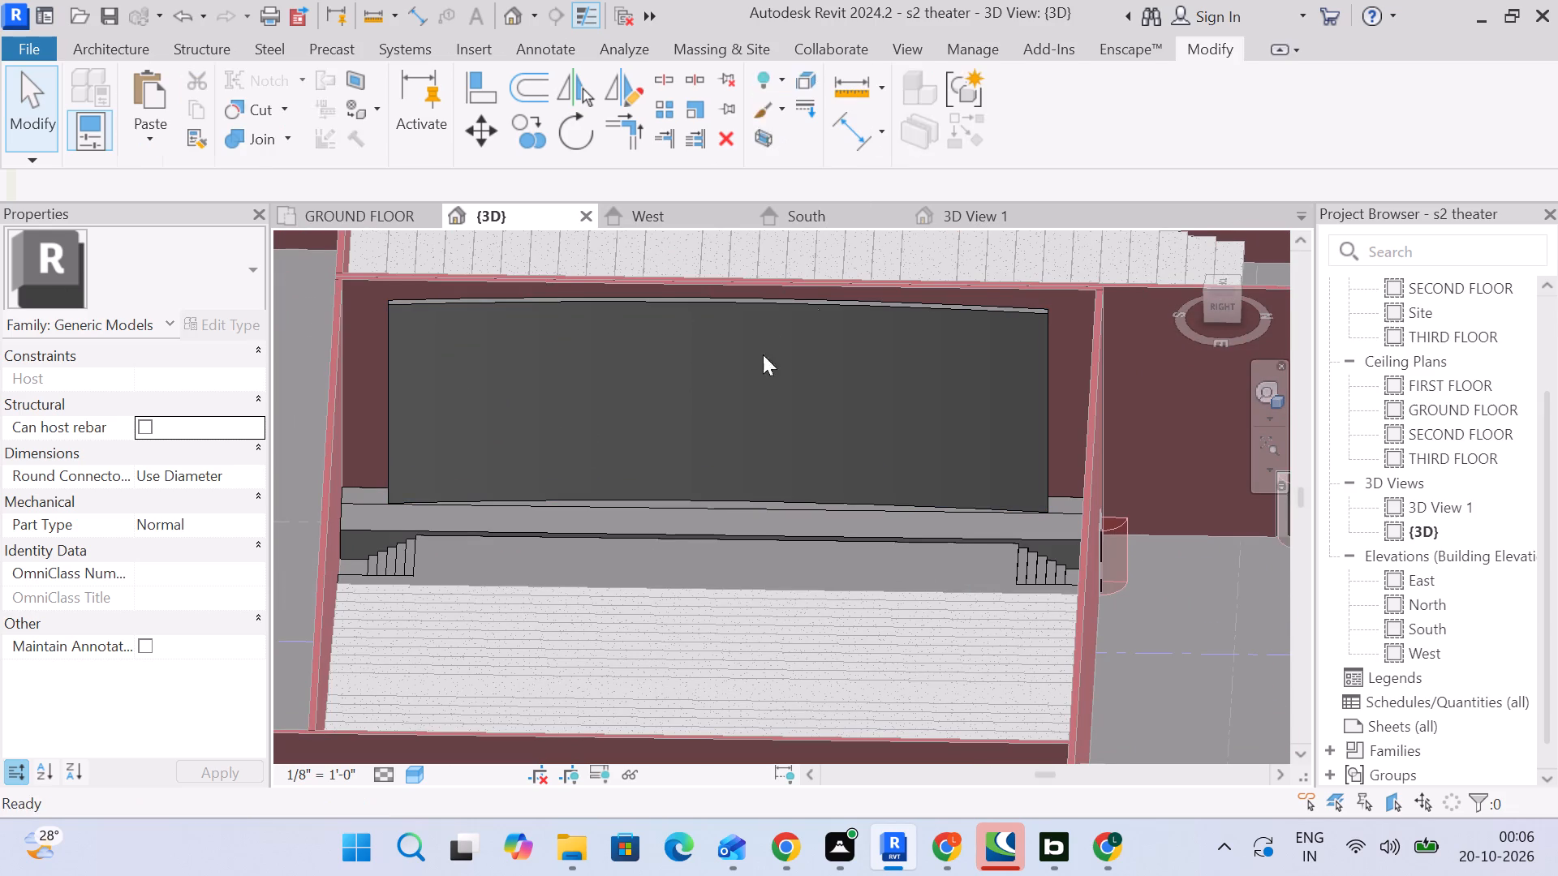
# Select the in-place screen model in 3D and examine its screens, platforms and steps across both auditoriums.
pyautogui.scroll(-4, 573, 552)
pyautogui.scroll(-3, 385, 500)
pyautogui.moveTo(390, 509); pyautogui.dragTo(569, 431, button='middle')
pyautogui.click(378, 388)
pyautogui.scroll(5, 790, 495)
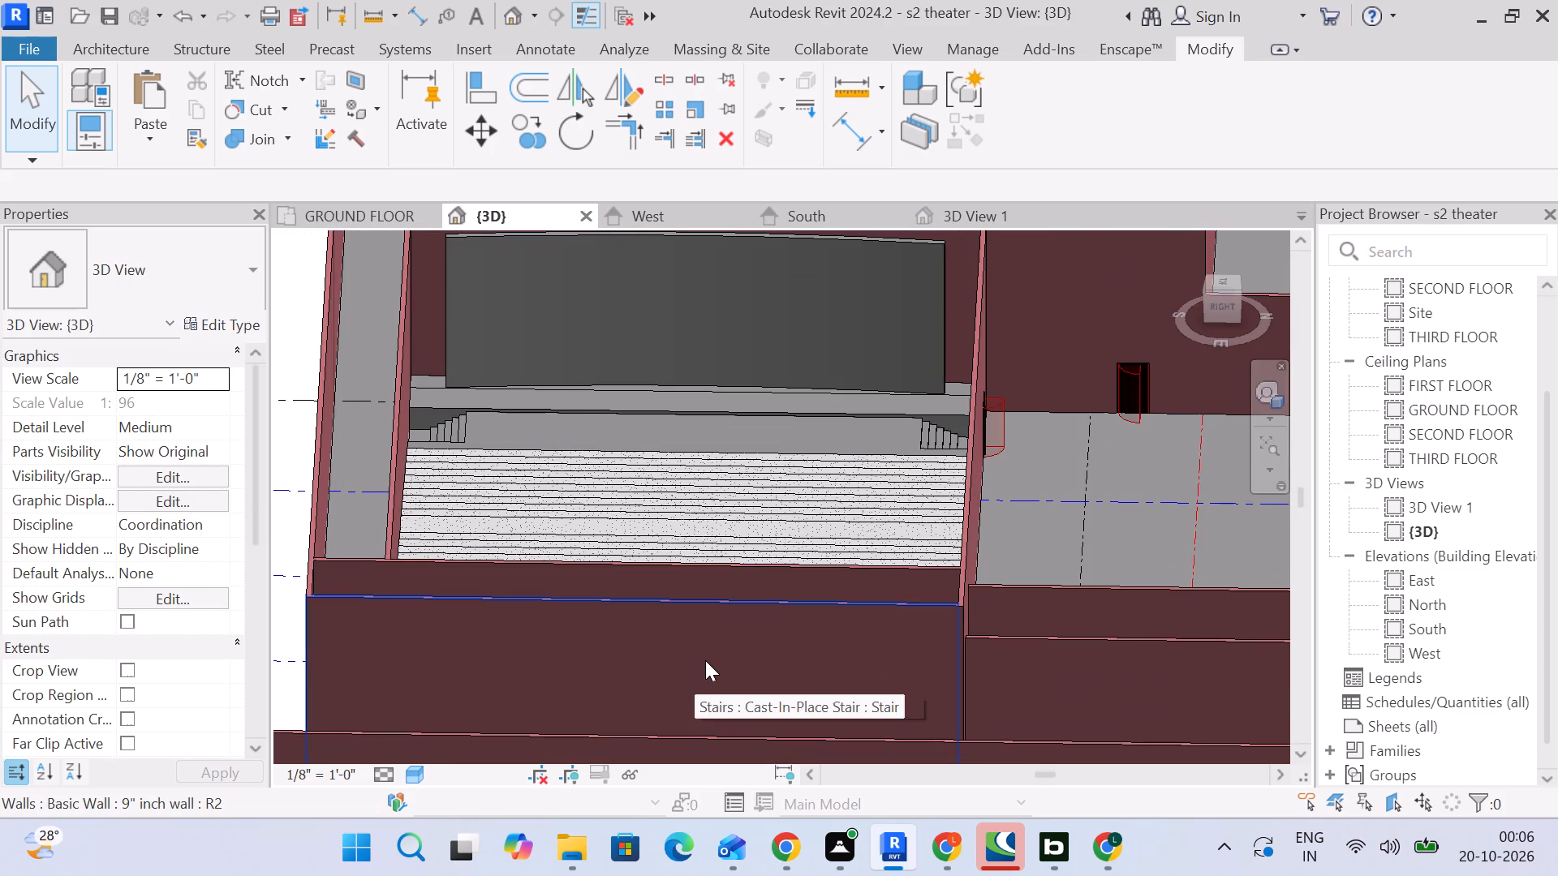
pyautogui.moveTo(708, 451); pyautogui.dragTo(672, 587, button='middle')
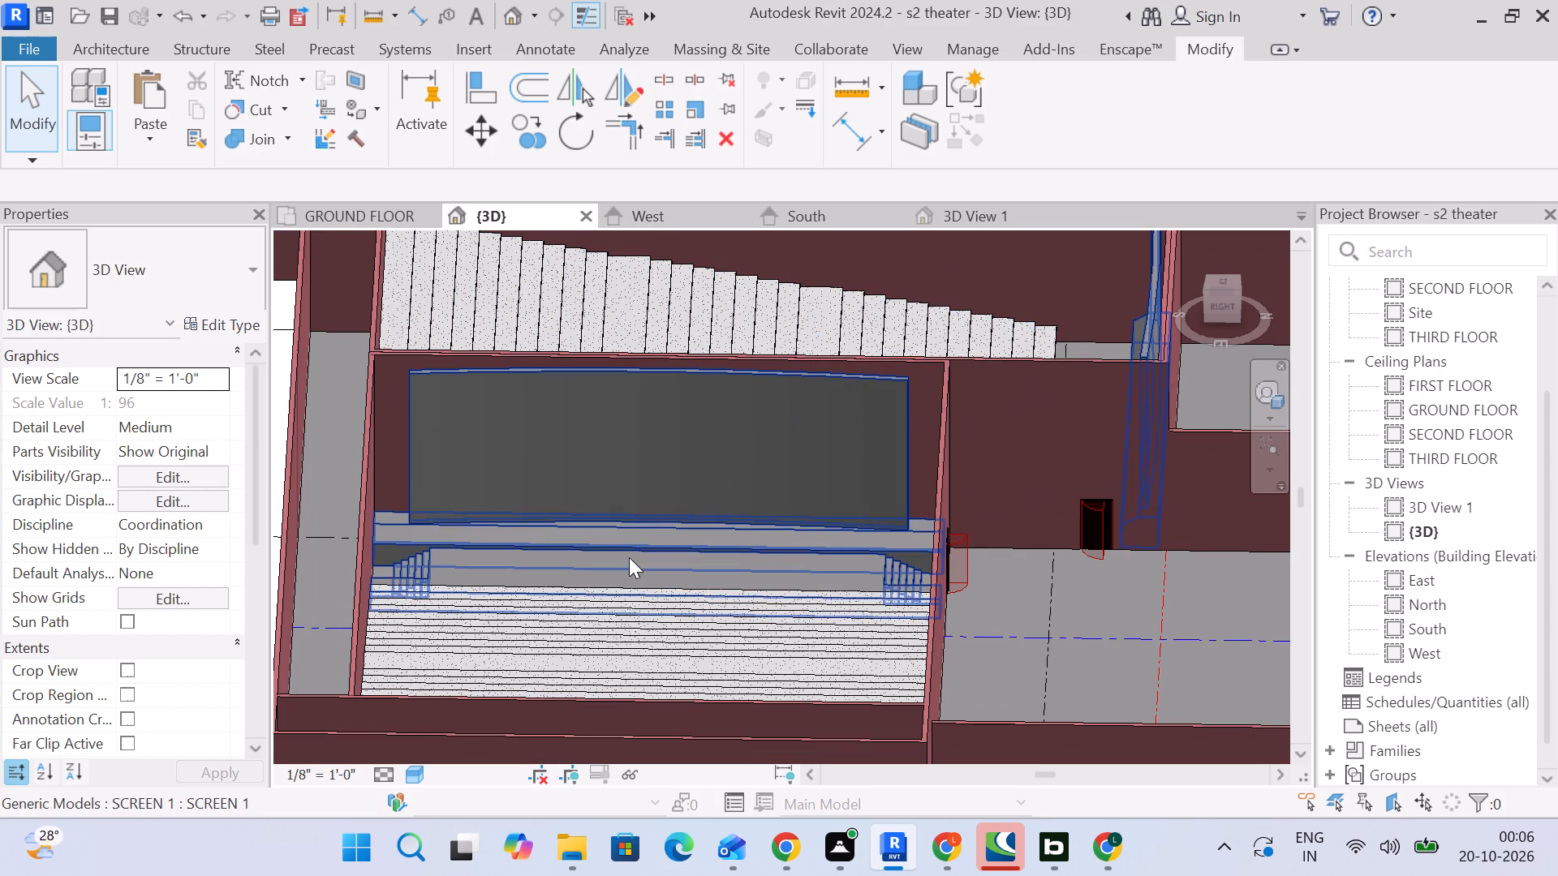
pyautogui.click(624, 462)
pyautogui.scroll(-2, 629, 487)
pyautogui.moveTo(736, 502); pyautogui.dragTo(443, 609, button='middle')
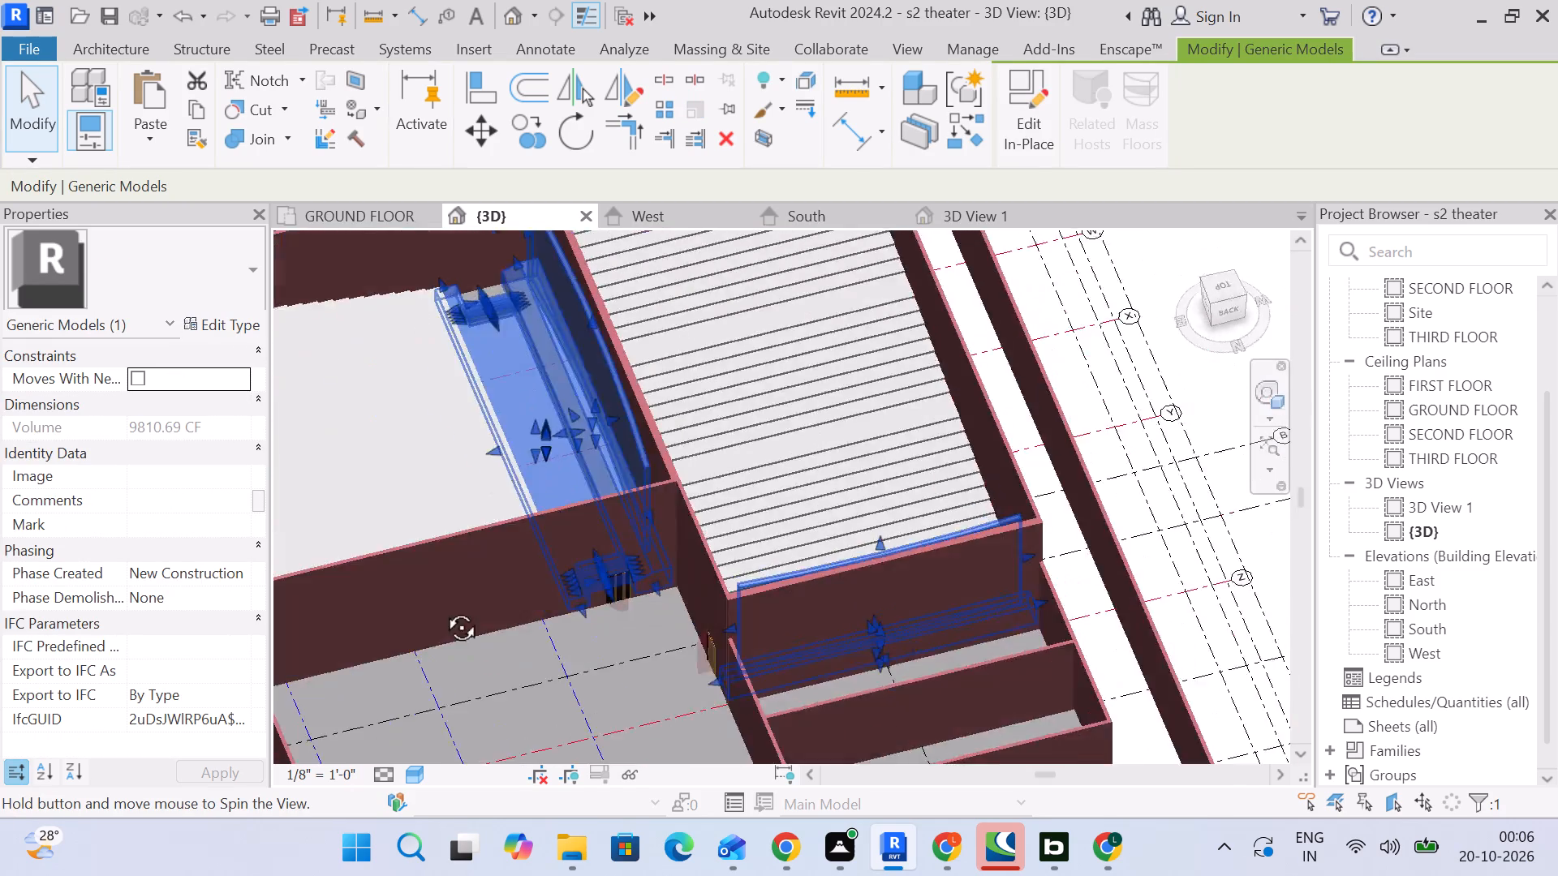
pyautogui.moveTo(443, 609); pyautogui.dragTo(144, 631, button='middle')
pyautogui.moveTo(740, 415); pyautogui.dragTo(668, 698, button='middle')
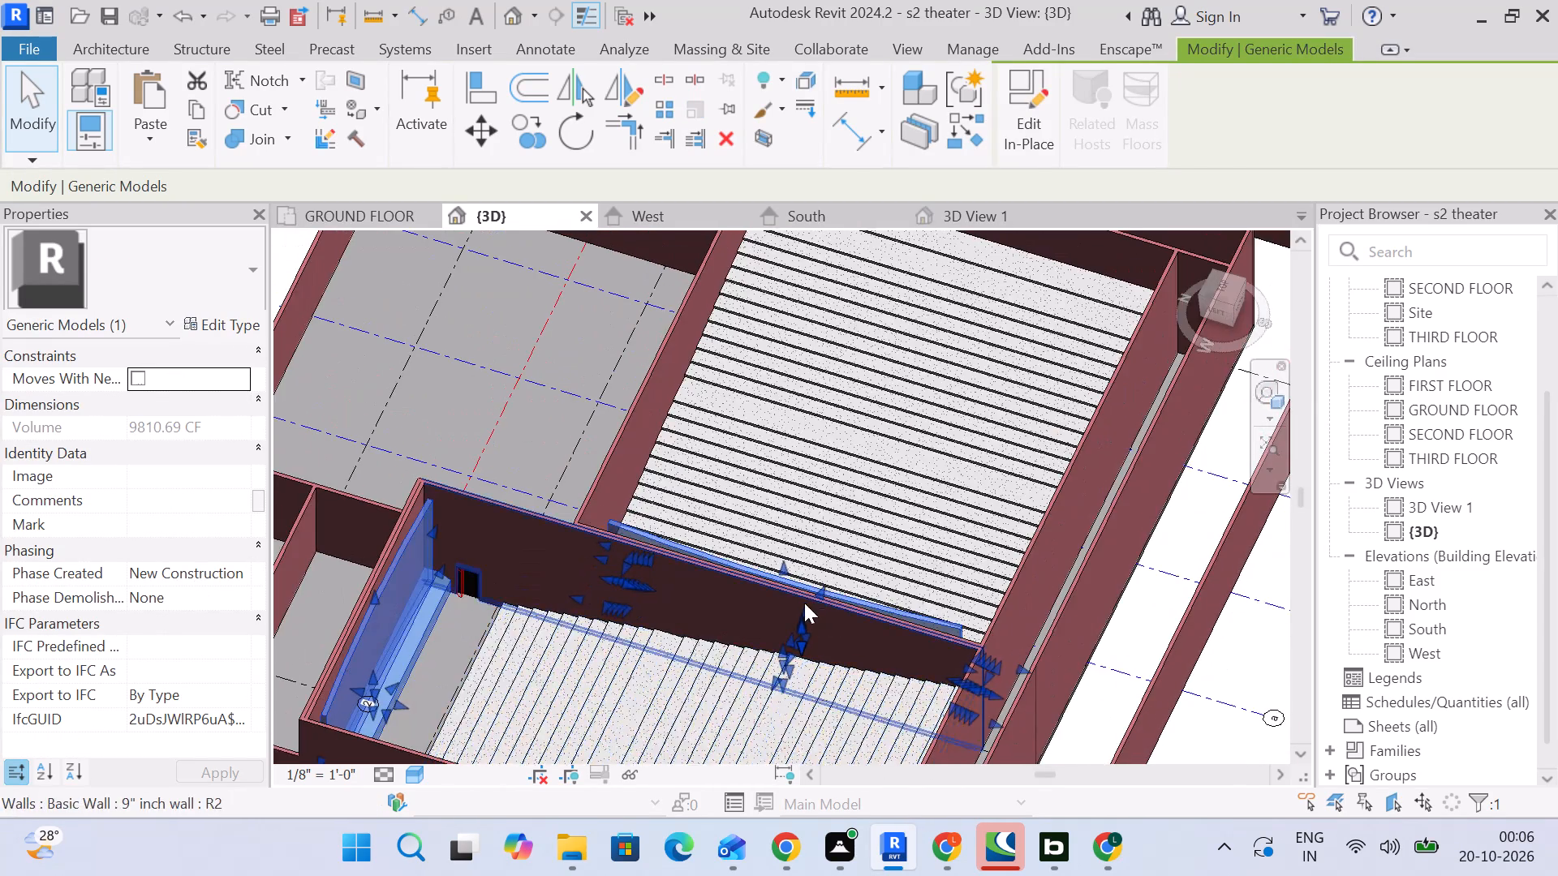
pyautogui.keyDown('shift'); pyautogui.moveTo(804, 603); pyautogui.dragTo(703, 731, button='middle'); pyautogui.keyUp('shift')
pyautogui.scroll(4, 771, 663)
pyautogui.moveTo(989, 586); pyautogui.dragTo(728, 396, button='middle')
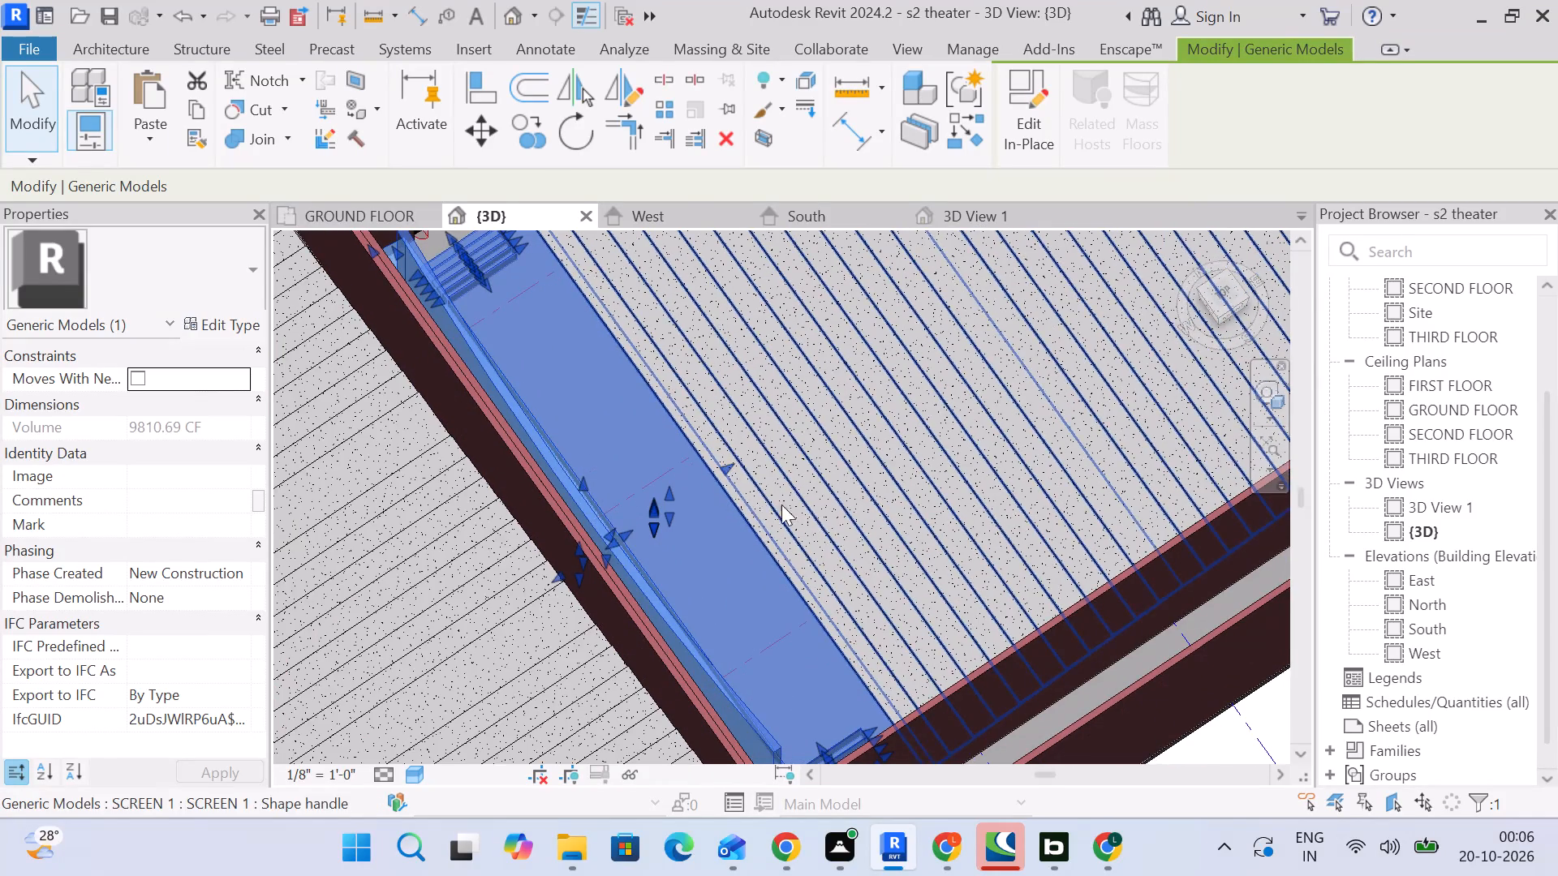
pyautogui.keyDown('shift'); pyautogui.moveTo(815, 512); pyautogui.dragTo(876, 347, button='middle'); pyautogui.keyUp('shift')
pyautogui.scroll(-3, 867, 388)
pyautogui.moveTo(860, 422); pyautogui.dragTo(868, 735, button='middle')
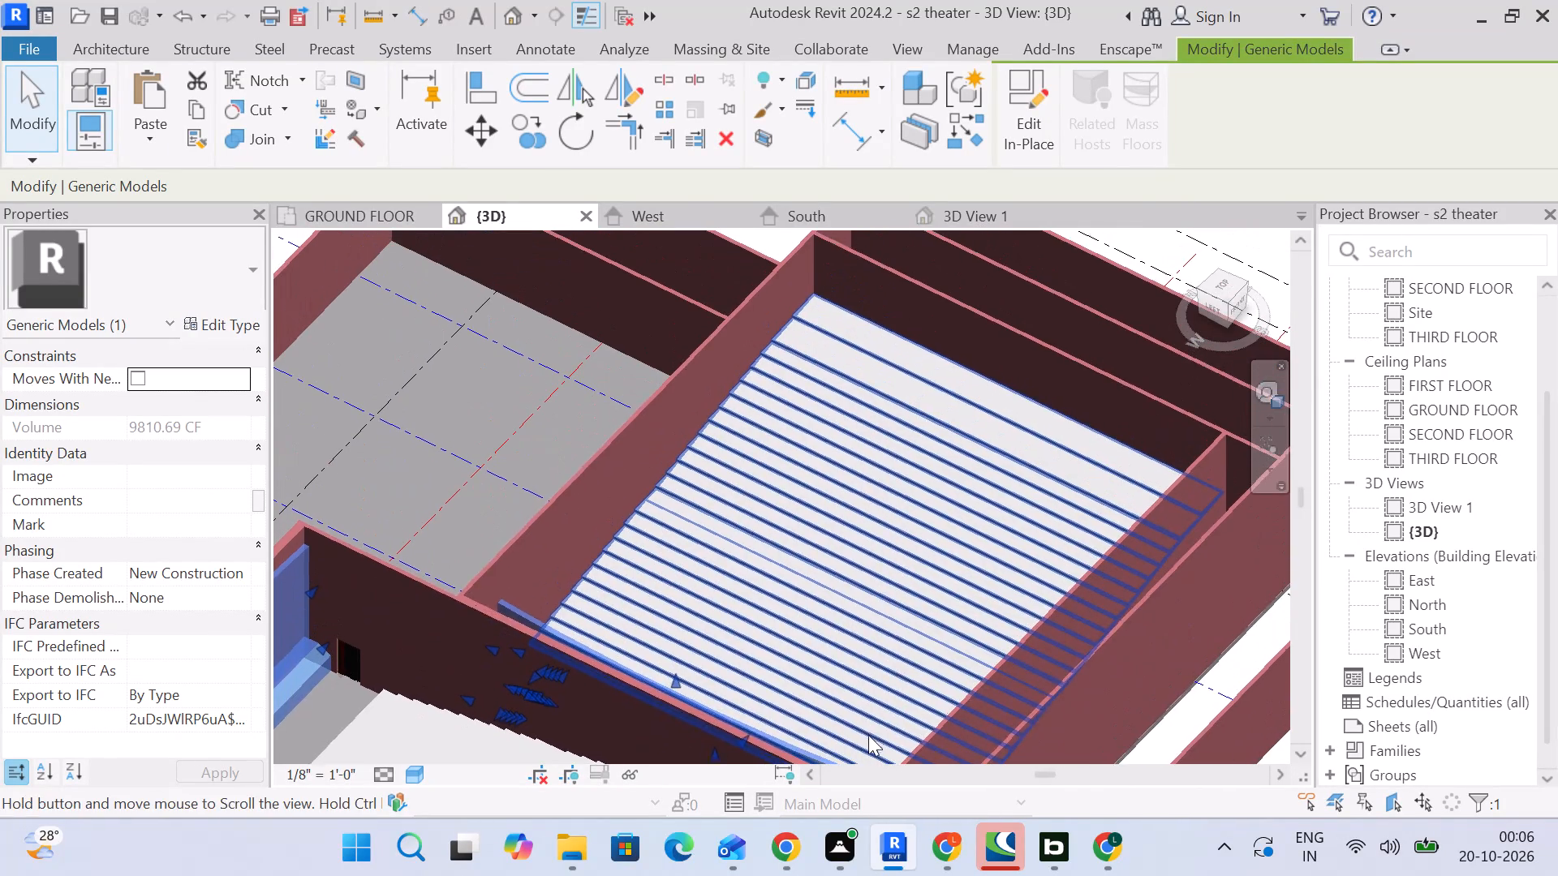
pyautogui.press('Escape')
# Examine the other auditorium's screen, platform and doorway from several angles, along with the overall building layout.
pyautogui.moveTo(829, 713); pyautogui.dragTo(747, 546, button='middle')
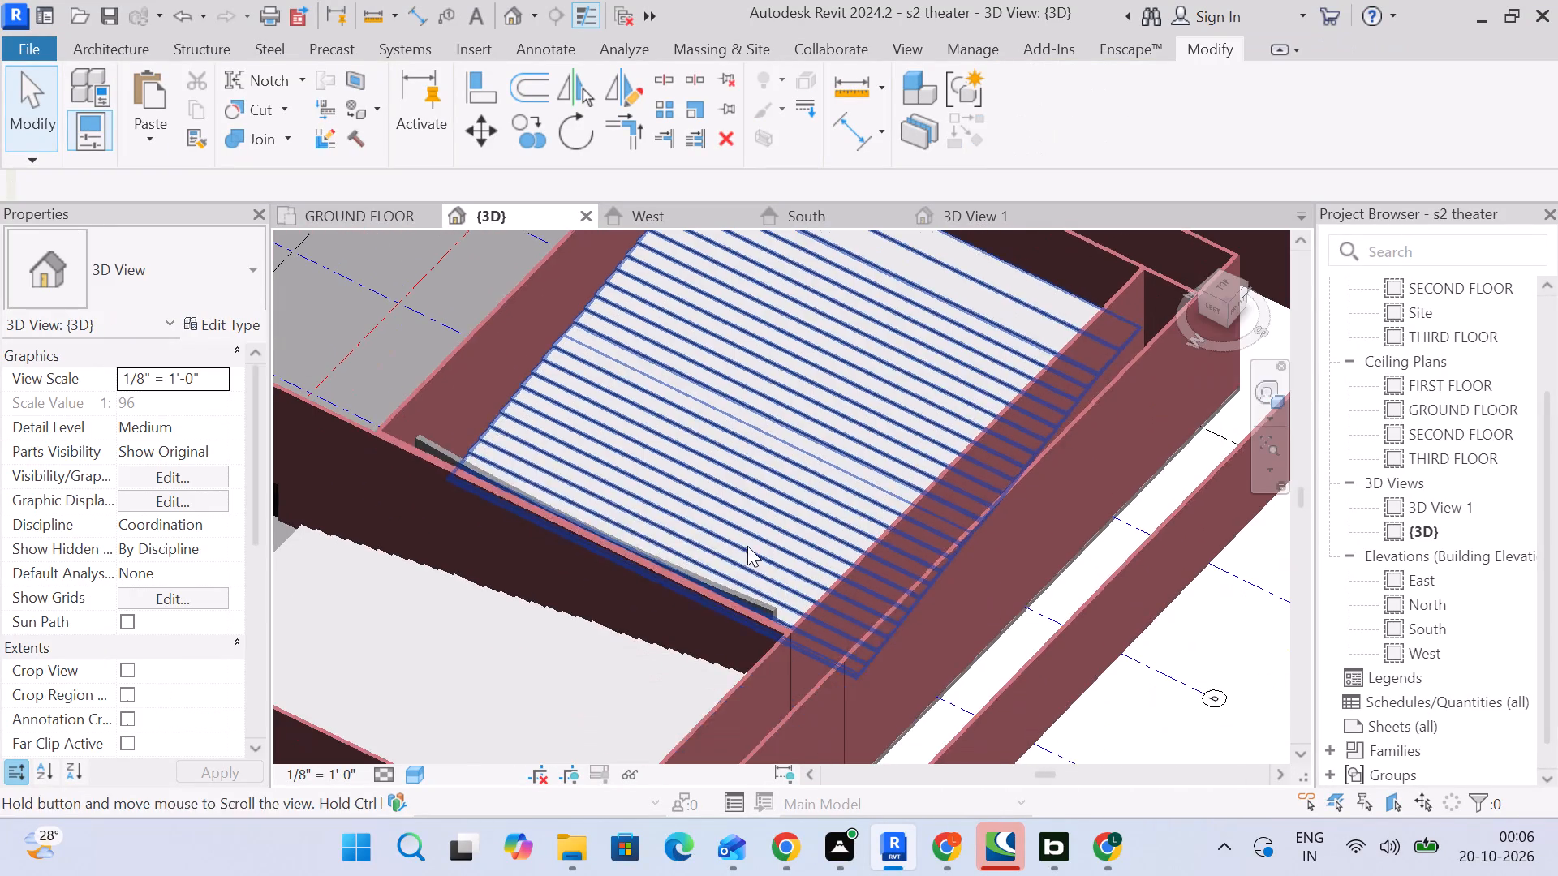
pyautogui.moveTo(843, 394); pyautogui.dragTo(754, 610, button='middle')
pyautogui.scroll(6, 643, 541)
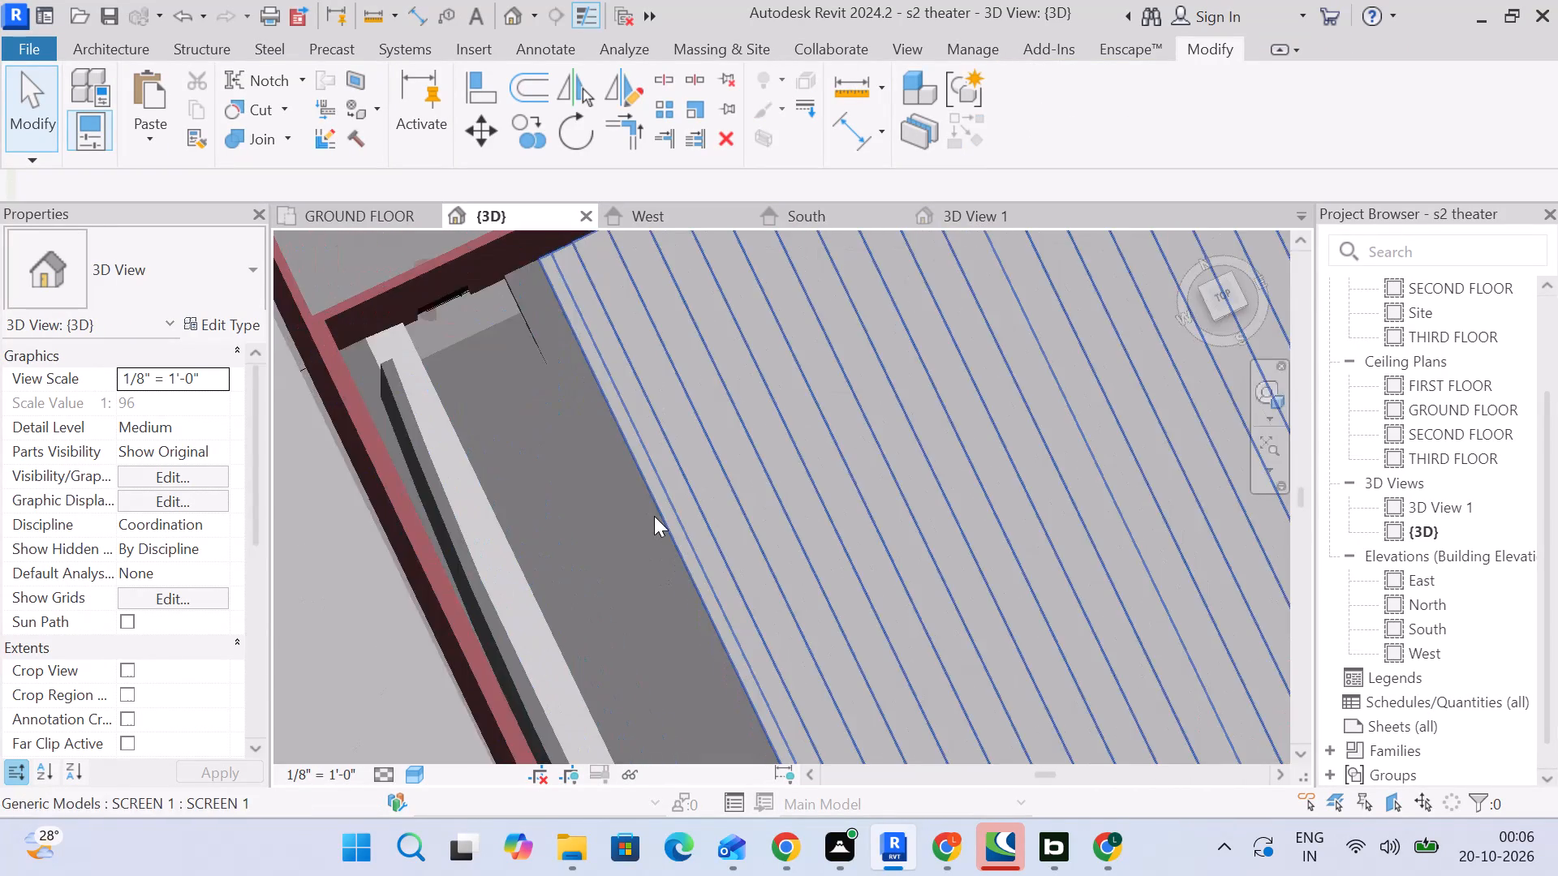
pyautogui.scroll(4, 654, 516)
pyautogui.moveTo(825, 687); pyautogui.dragTo(772, 525, button='middle')
pyautogui.scroll(-4, 776, 540)
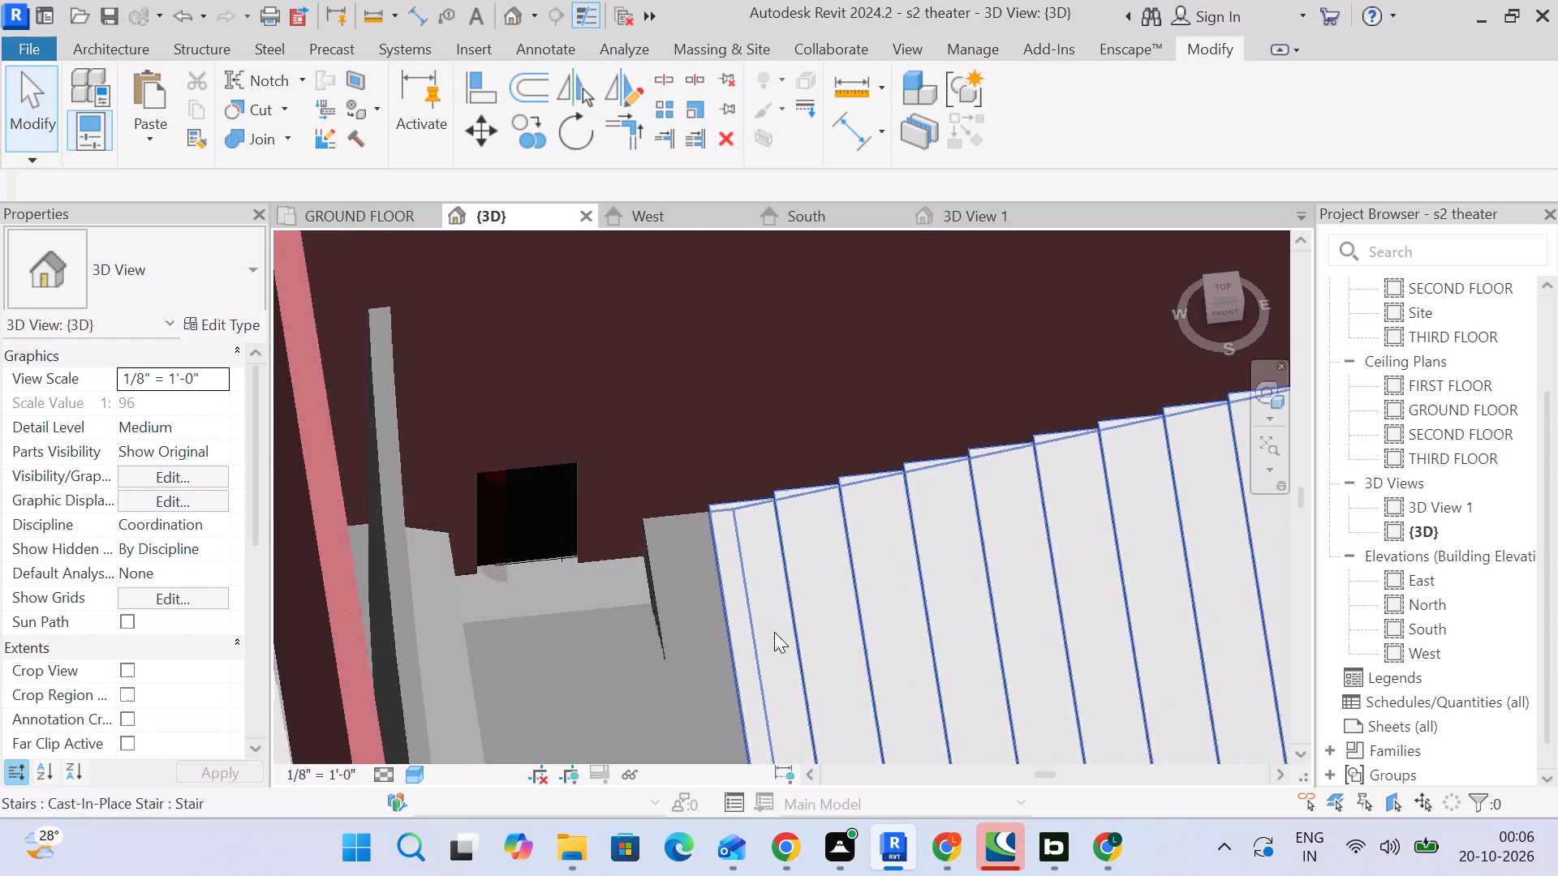
pyautogui.moveTo(799, 688); pyautogui.dragTo(746, 416, button='middle')
pyautogui.scroll(-4, 759, 527)
pyautogui.moveTo(804, 766); pyautogui.dragTo(786, 641, button='middle')
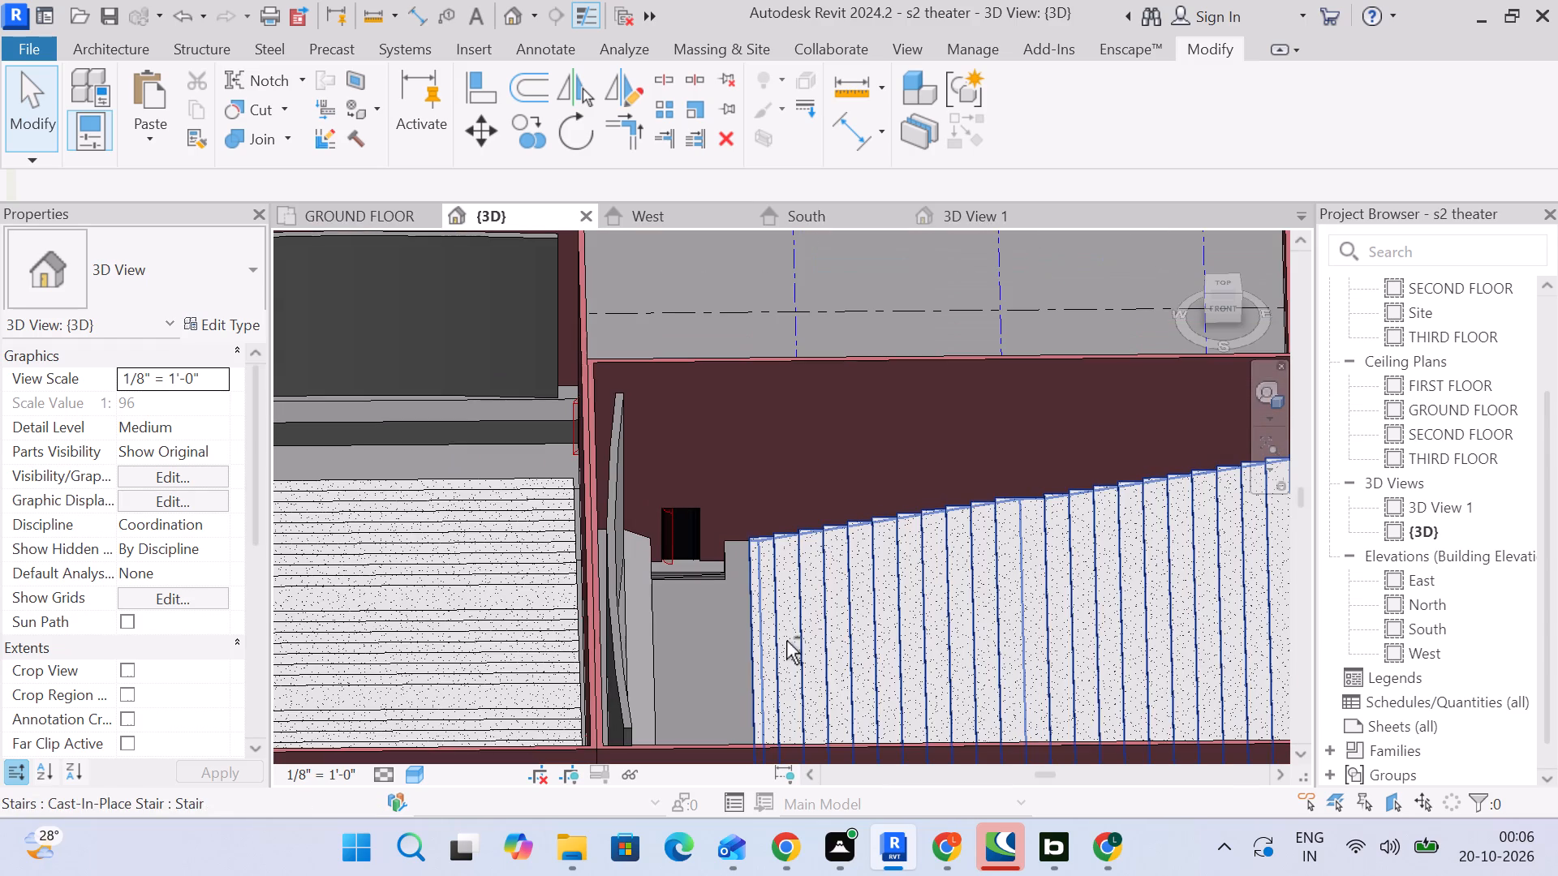
pyautogui.moveTo(786, 641); pyautogui.dragTo(781, 616, button='middle')
pyautogui.scroll(-4, 796, 654)
pyautogui.keyDown('shift'); pyautogui.moveTo(794, 659); pyautogui.dragTo(782, 578, button='middle'); pyautogui.keyUp('shift')
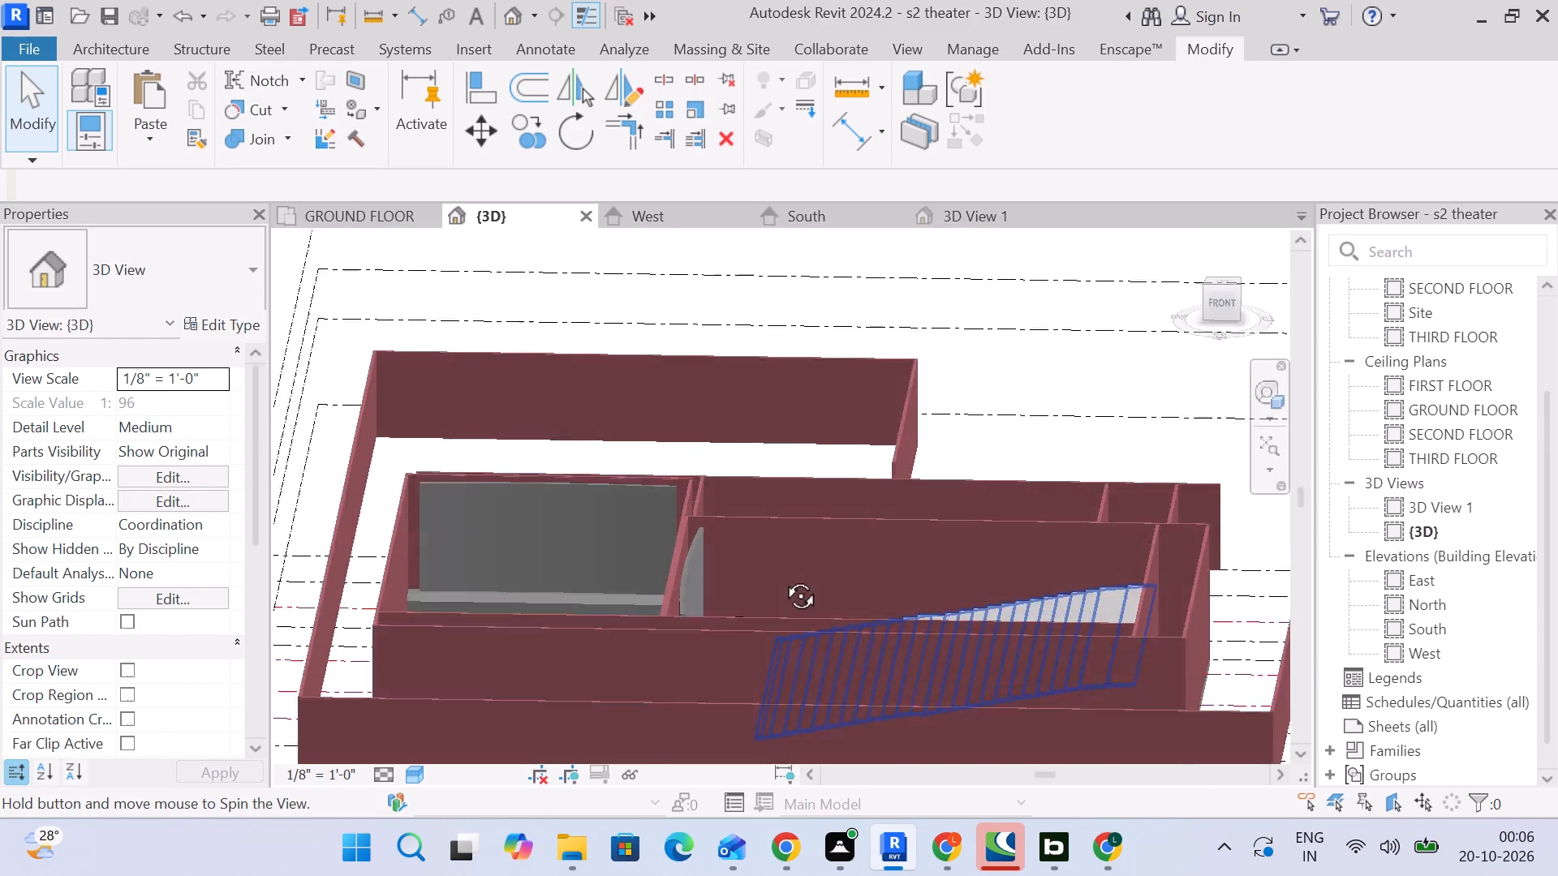
pyautogui.keyDown('shift'); pyautogui.moveTo(782, 578); pyautogui.dragTo(699, 700, button='middle'); pyautogui.keyUp('shift')
pyautogui.scroll(-4, 725, 675)
pyautogui.moveTo(727, 715); pyautogui.dragTo(803, 687, button='middle')
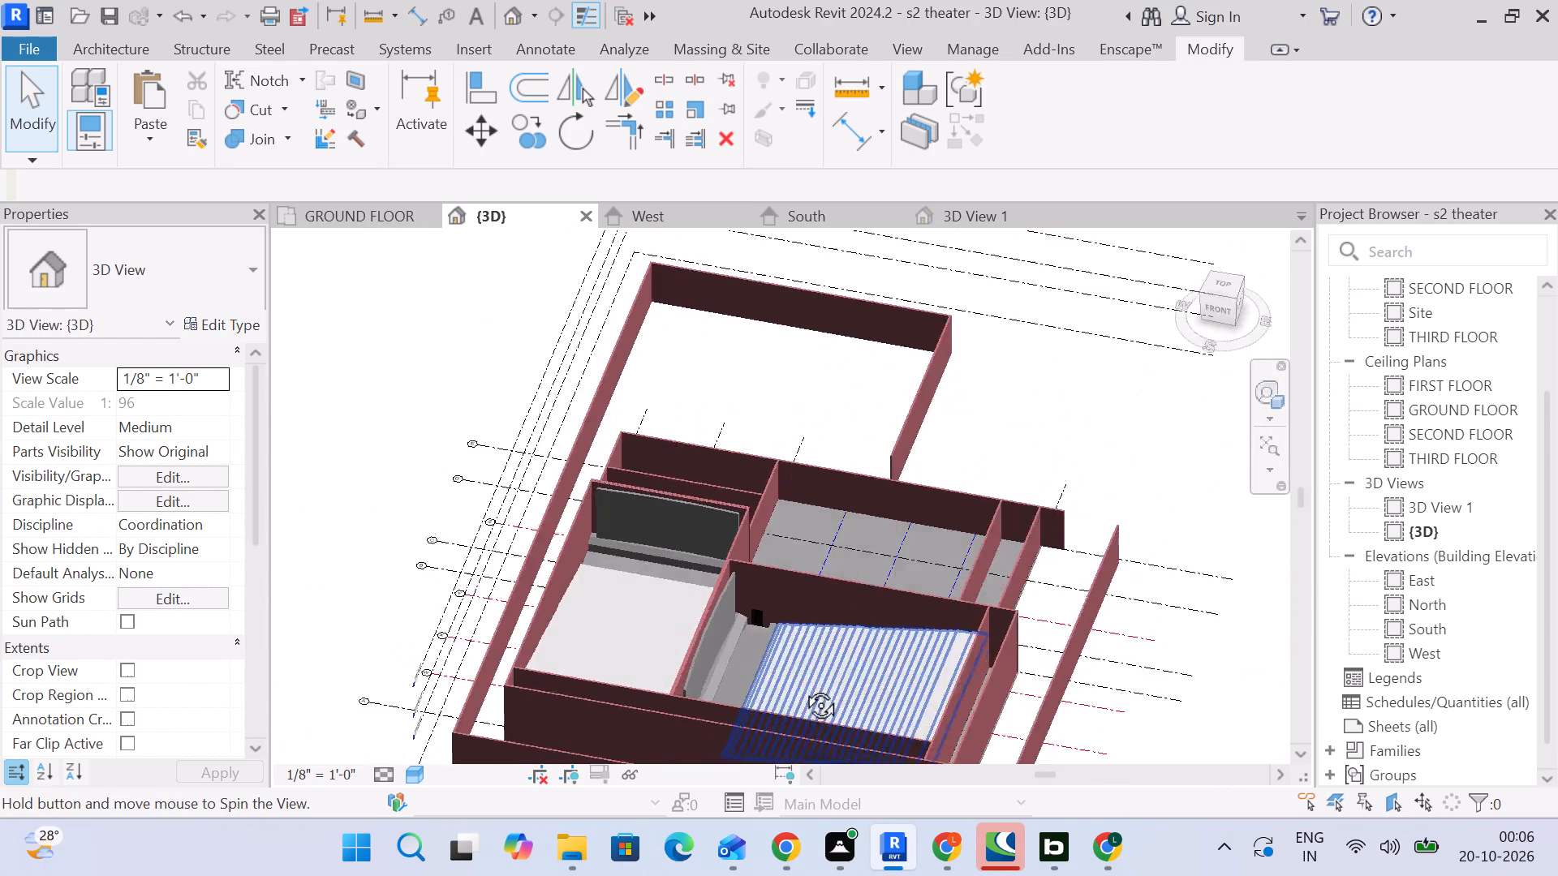
pyautogui.moveTo(803, 687); pyautogui.dragTo(880, 731, button='middle')
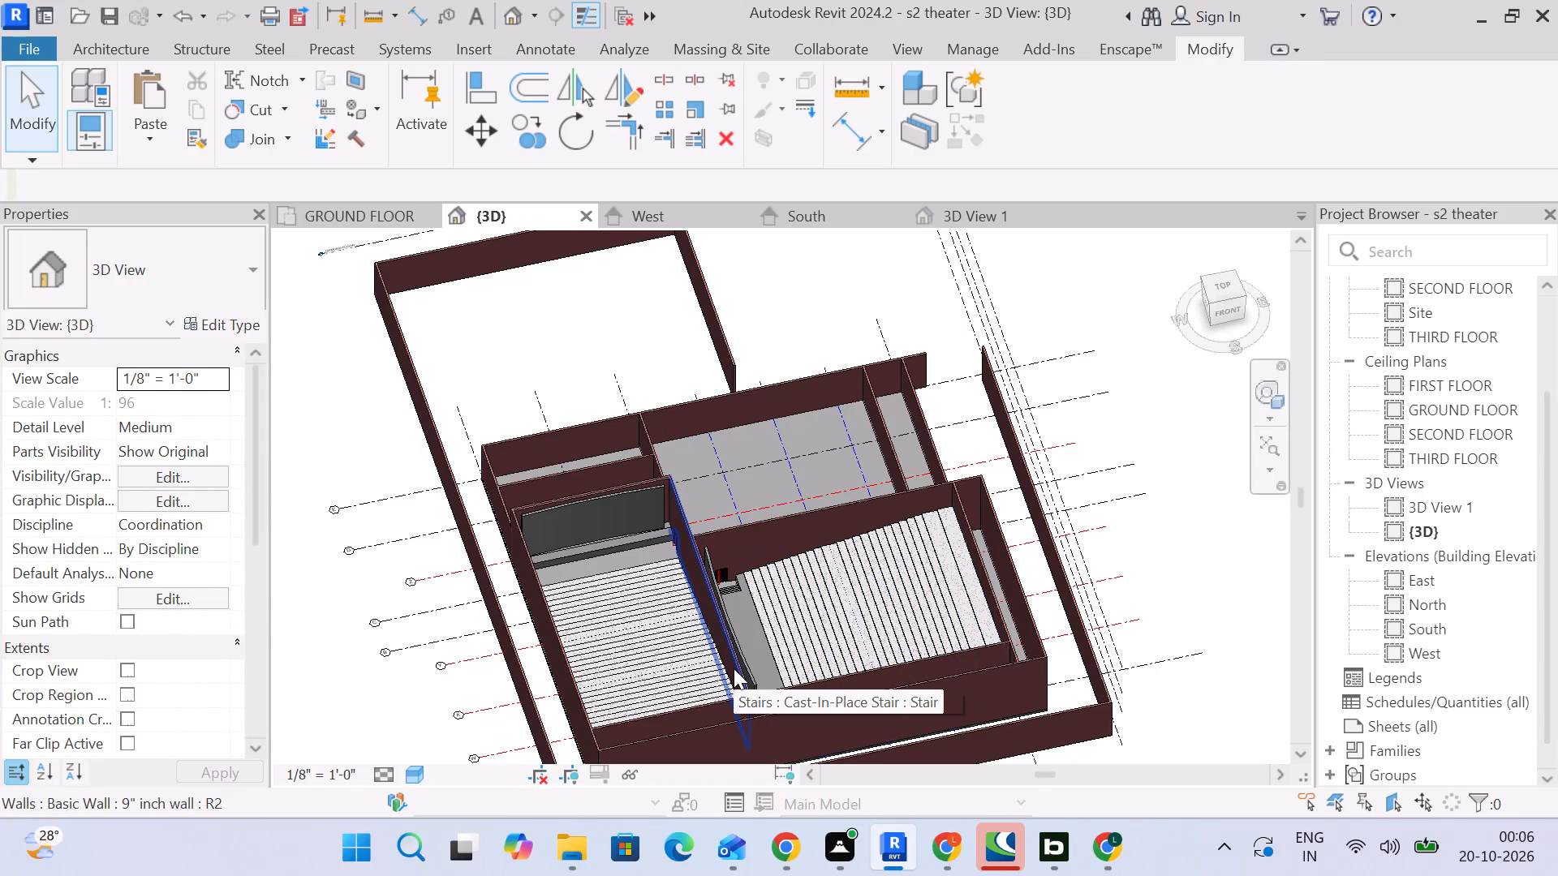
# Examine the steps, stairs and platforms of both auditoriums in 3D, comparing the floor in front of each screen and doorway.
pyautogui.scroll(4, 781, 551)
pyautogui.scroll(2, 731, 600)
pyautogui.moveTo(737, 629); pyautogui.dragTo(720, 536, button='middle')
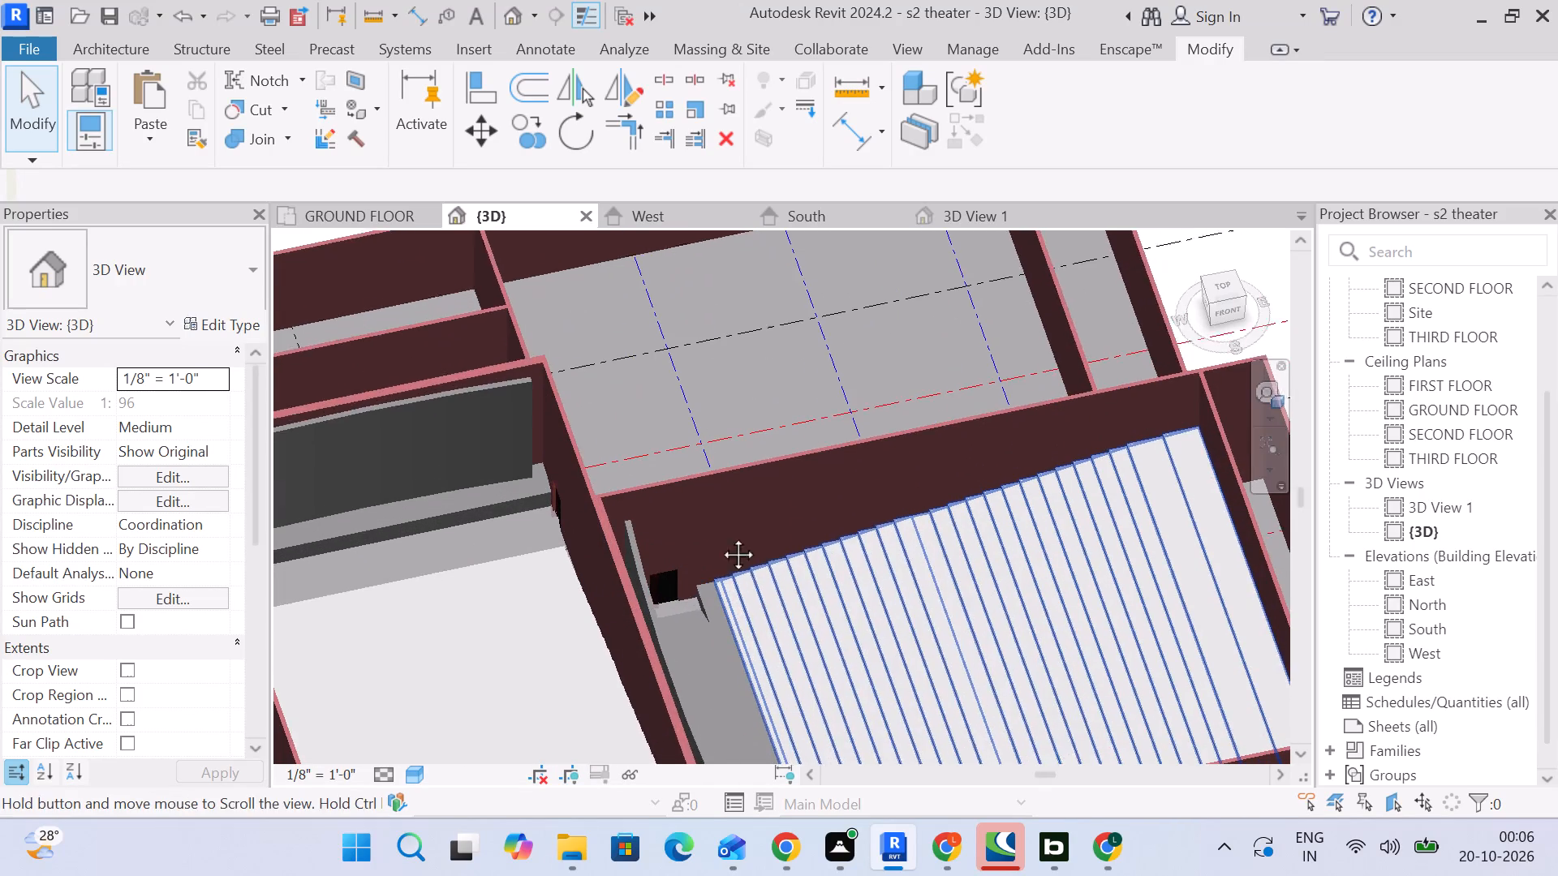
pyautogui.moveTo(720, 536); pyautogui.dragTo(700, 436, button='middle')
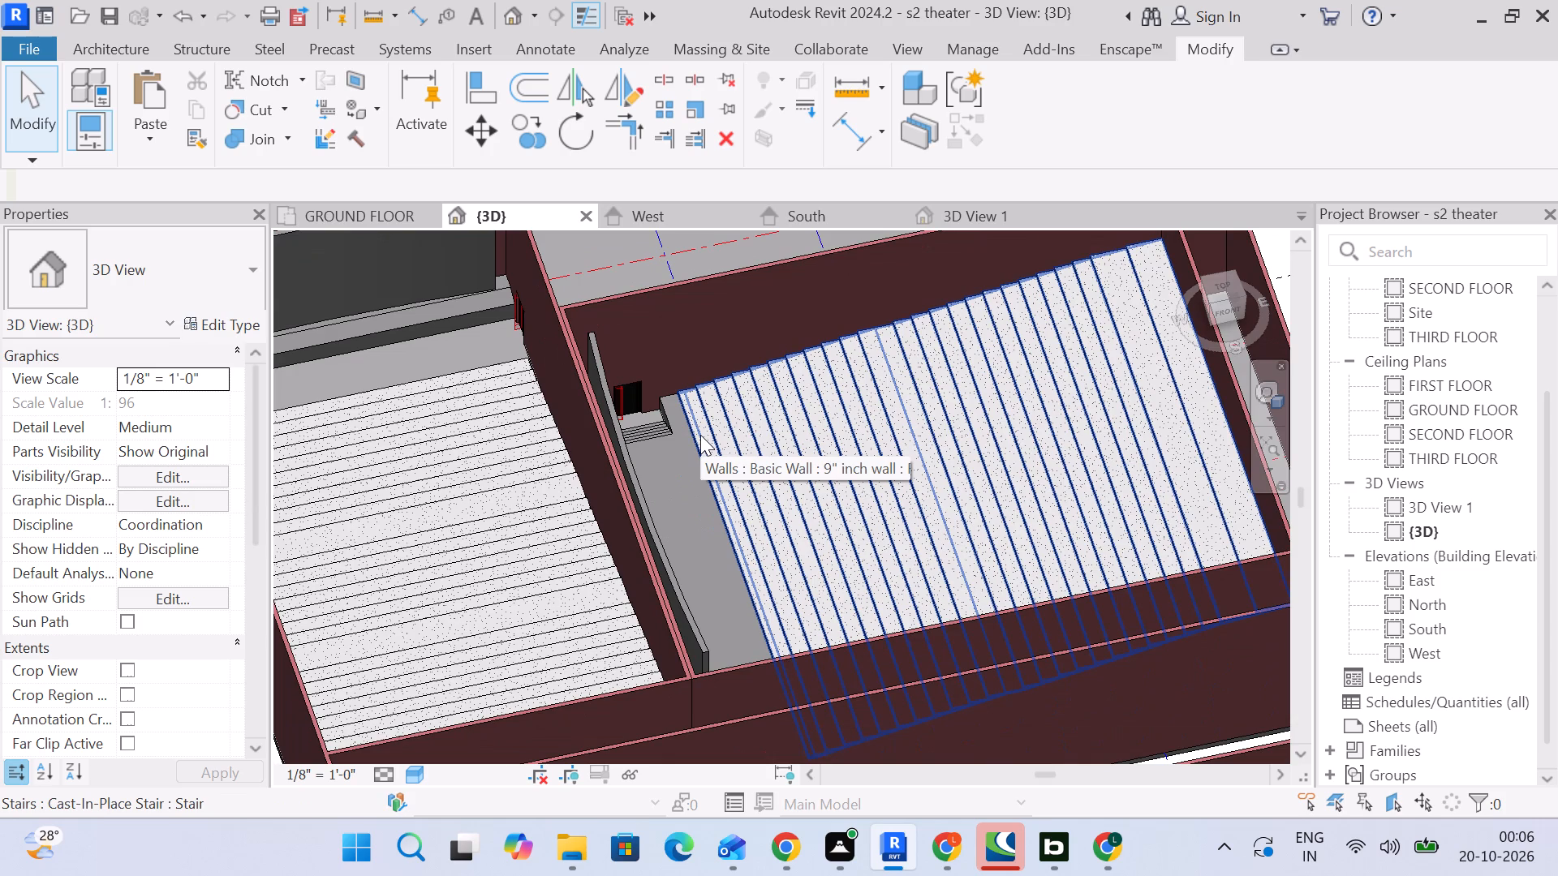
pyautogui.scroll(8, 710, 440)
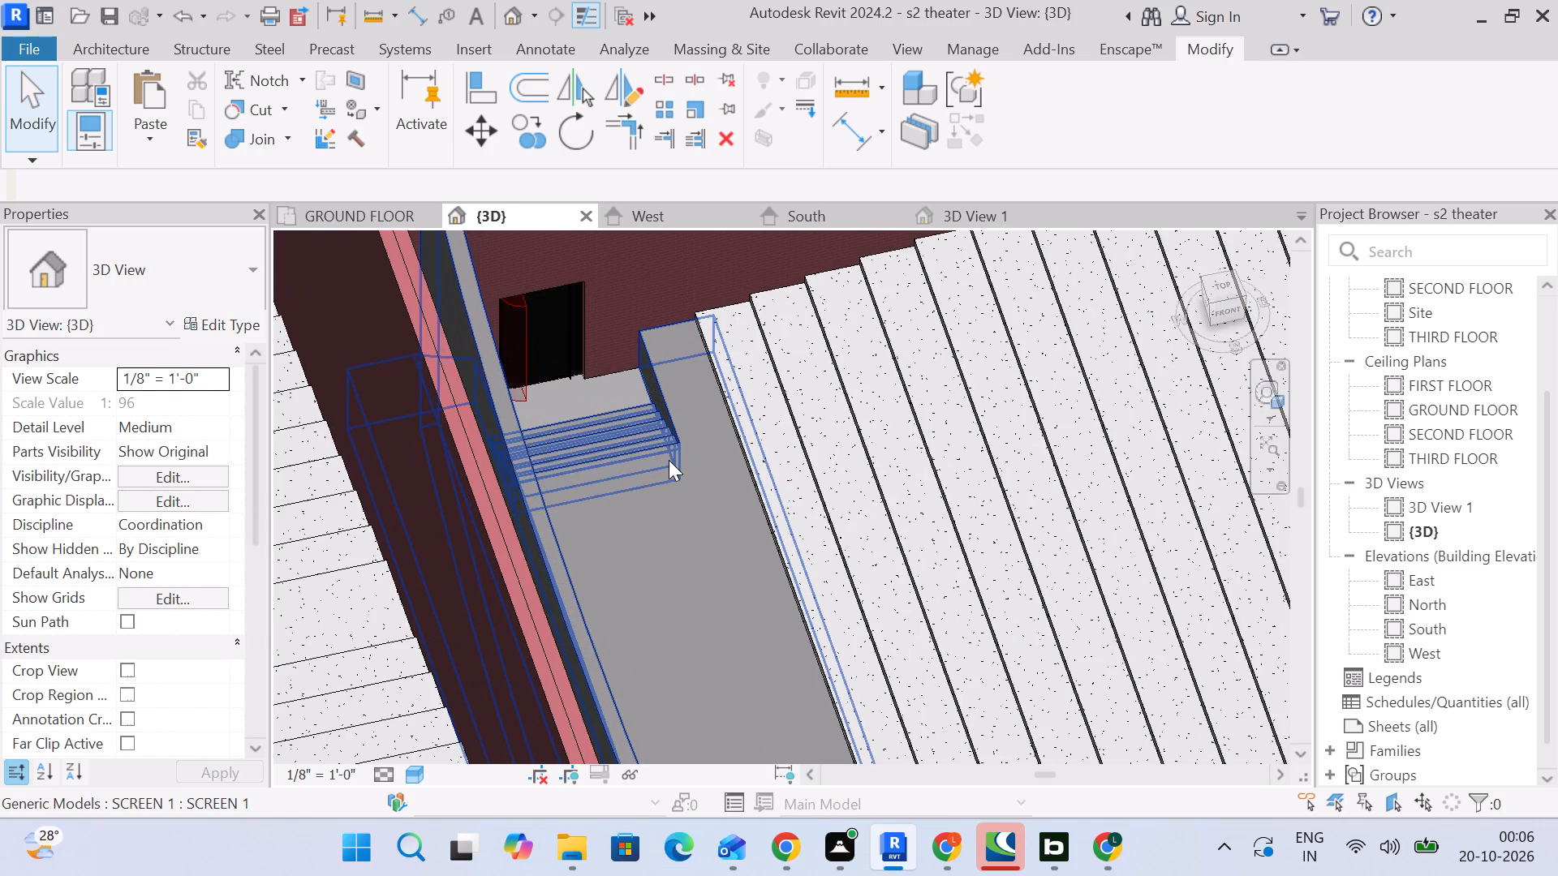
pyautogui.press('Escape')
pyautogui.scroll(-5, 767, 522)
pyautogui.moveTo(760, 515); pyautogui.dragTo(575, 422, button='middle')
pyautogui.scroll(1, 572, 416)
pyautogui.scroll(-4, 573, 411)
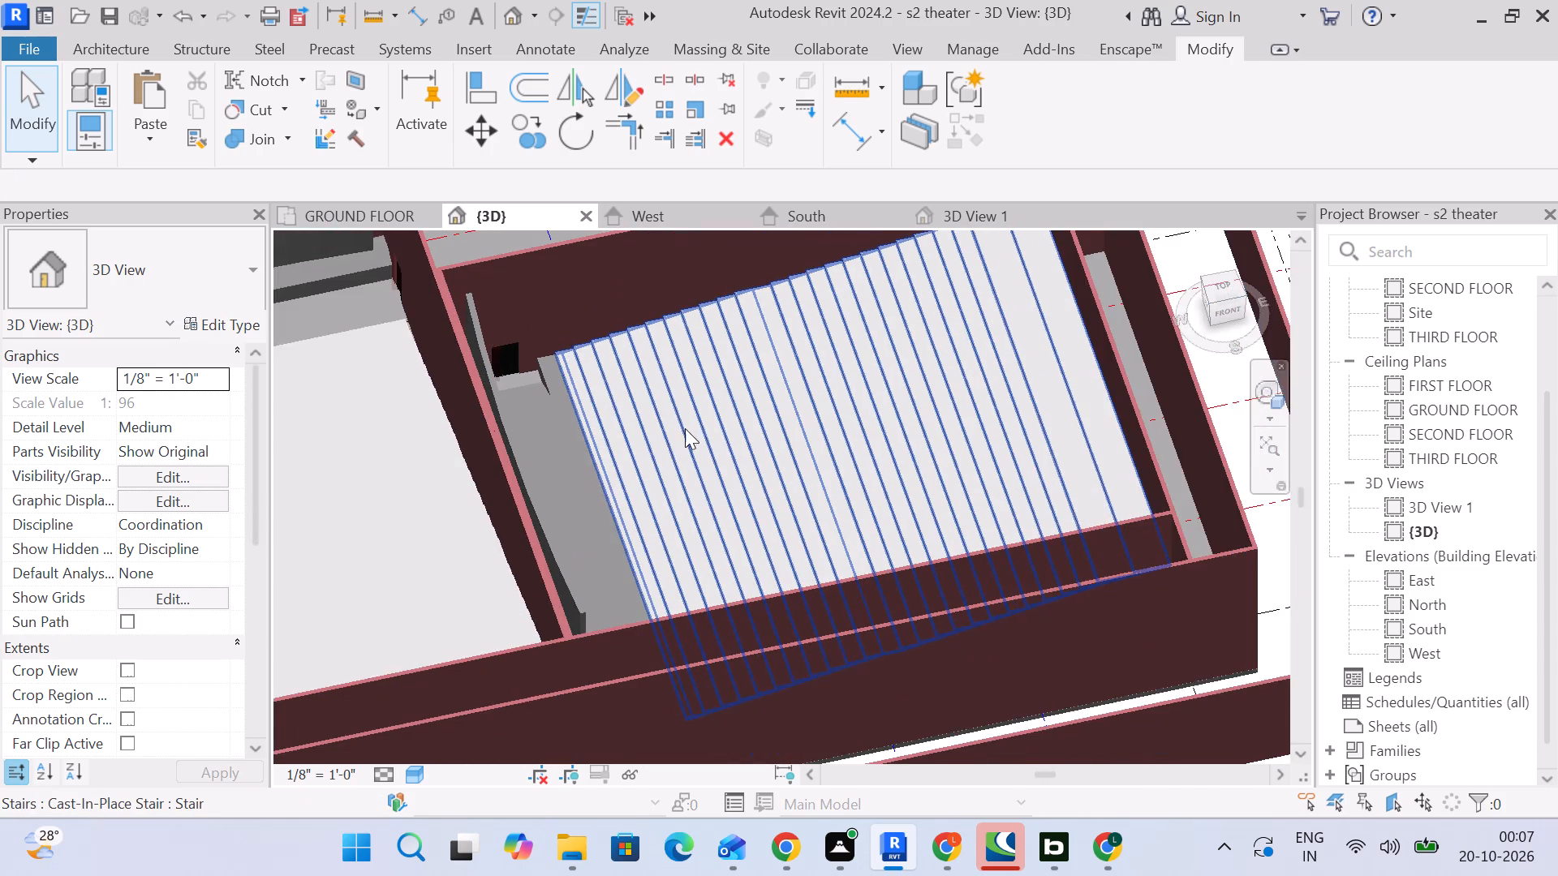
pyautogui.moveTo(686, 428); pyautogui.dragTo(538, 431, button='middle')
pyautogui.moveTo(665, 406); pyautogui.dragTo(598, 465, button='middle')
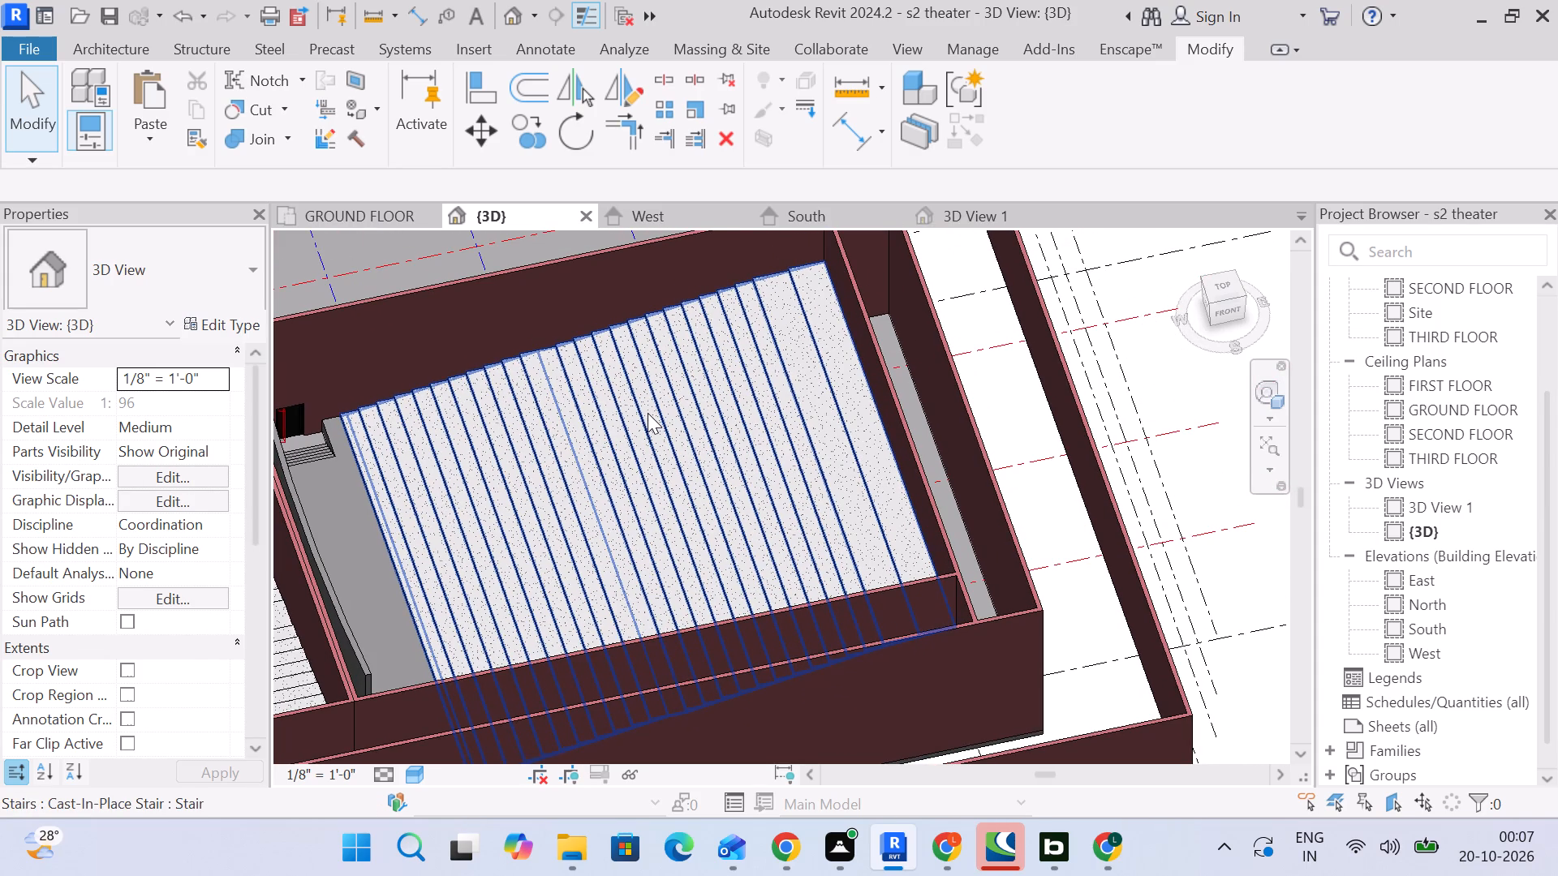
pyautogui.press('Escape')
pyautogui.scroll(-8, 647, 413)
pyautogui.scroll(11, 471, 434)
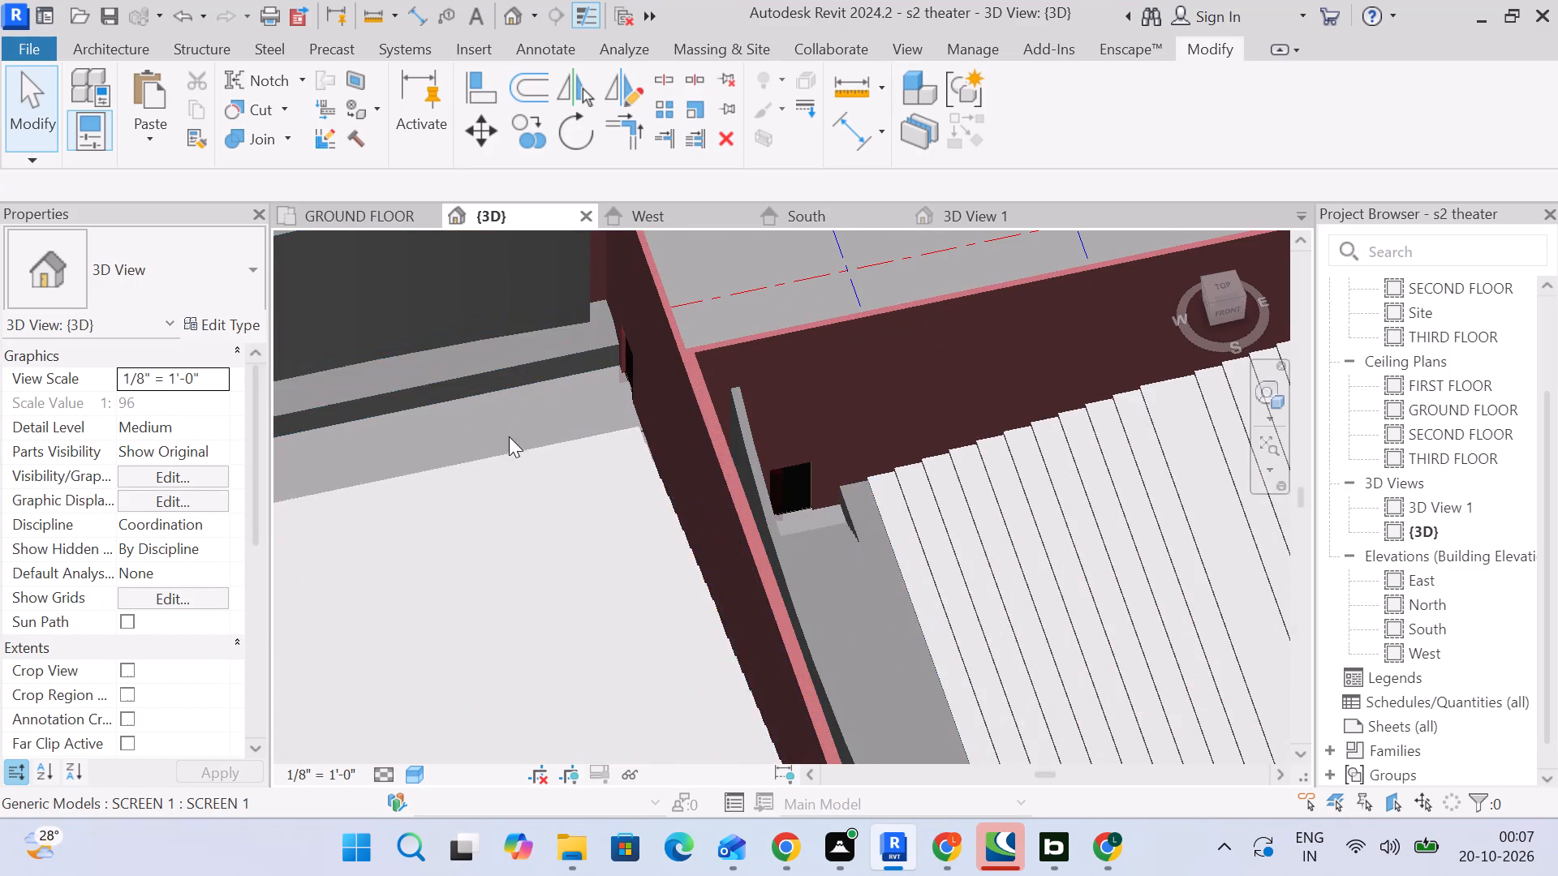
pyautogui.moveTo(527, 482); pyautogui.dragTo(865, 470, button='middle')
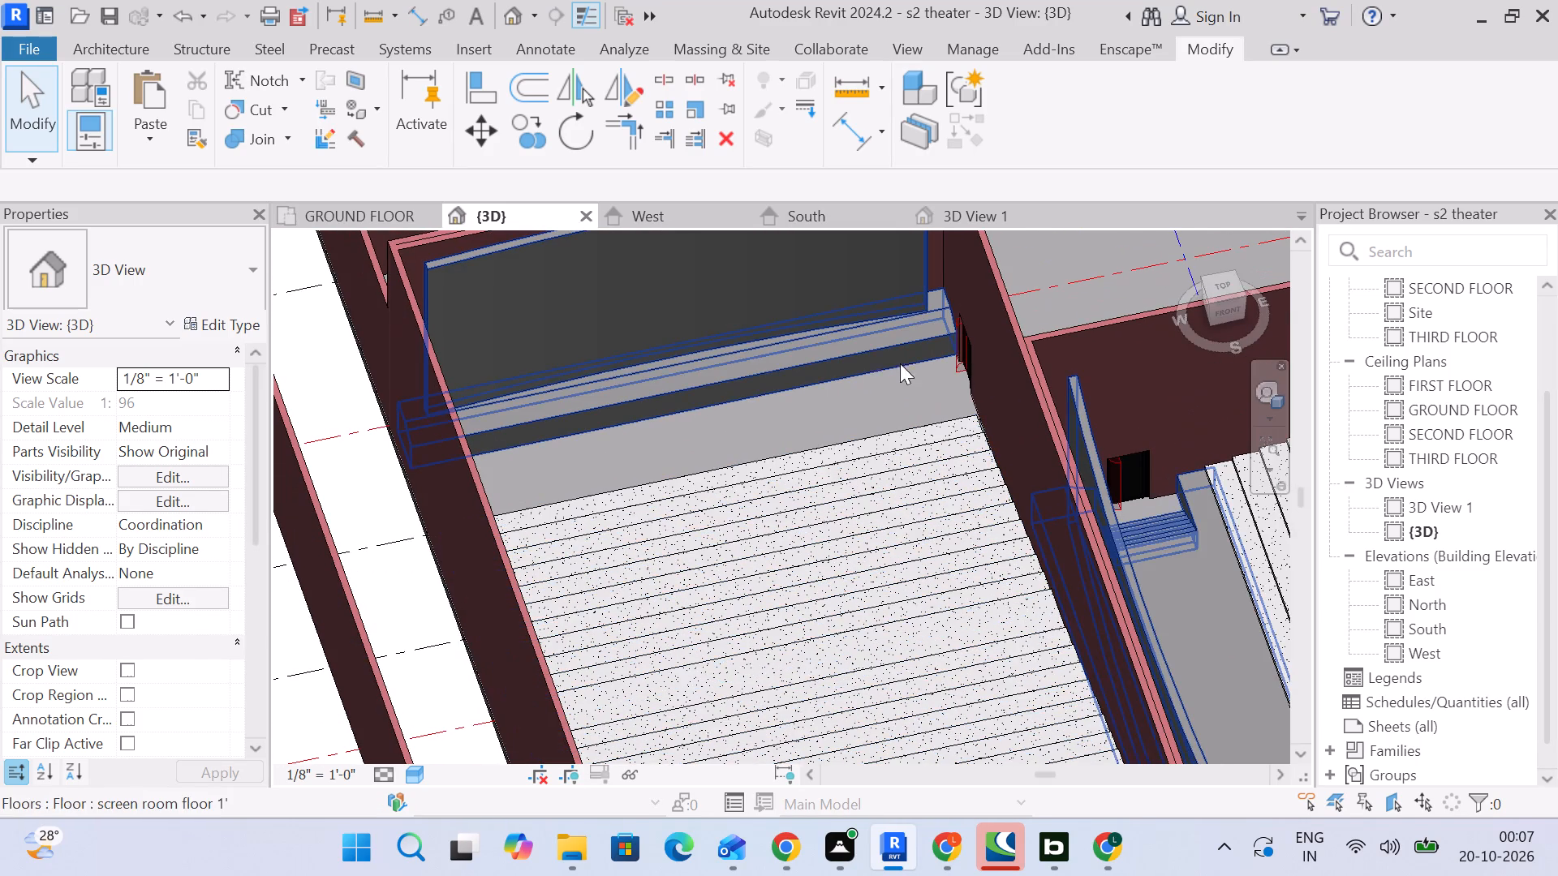
# Open the in-place screen model for editing from the GROUND FLOOR plan.
pyautogui.click(348, 213)
pyautogui.scroll(-3, 541, 466)
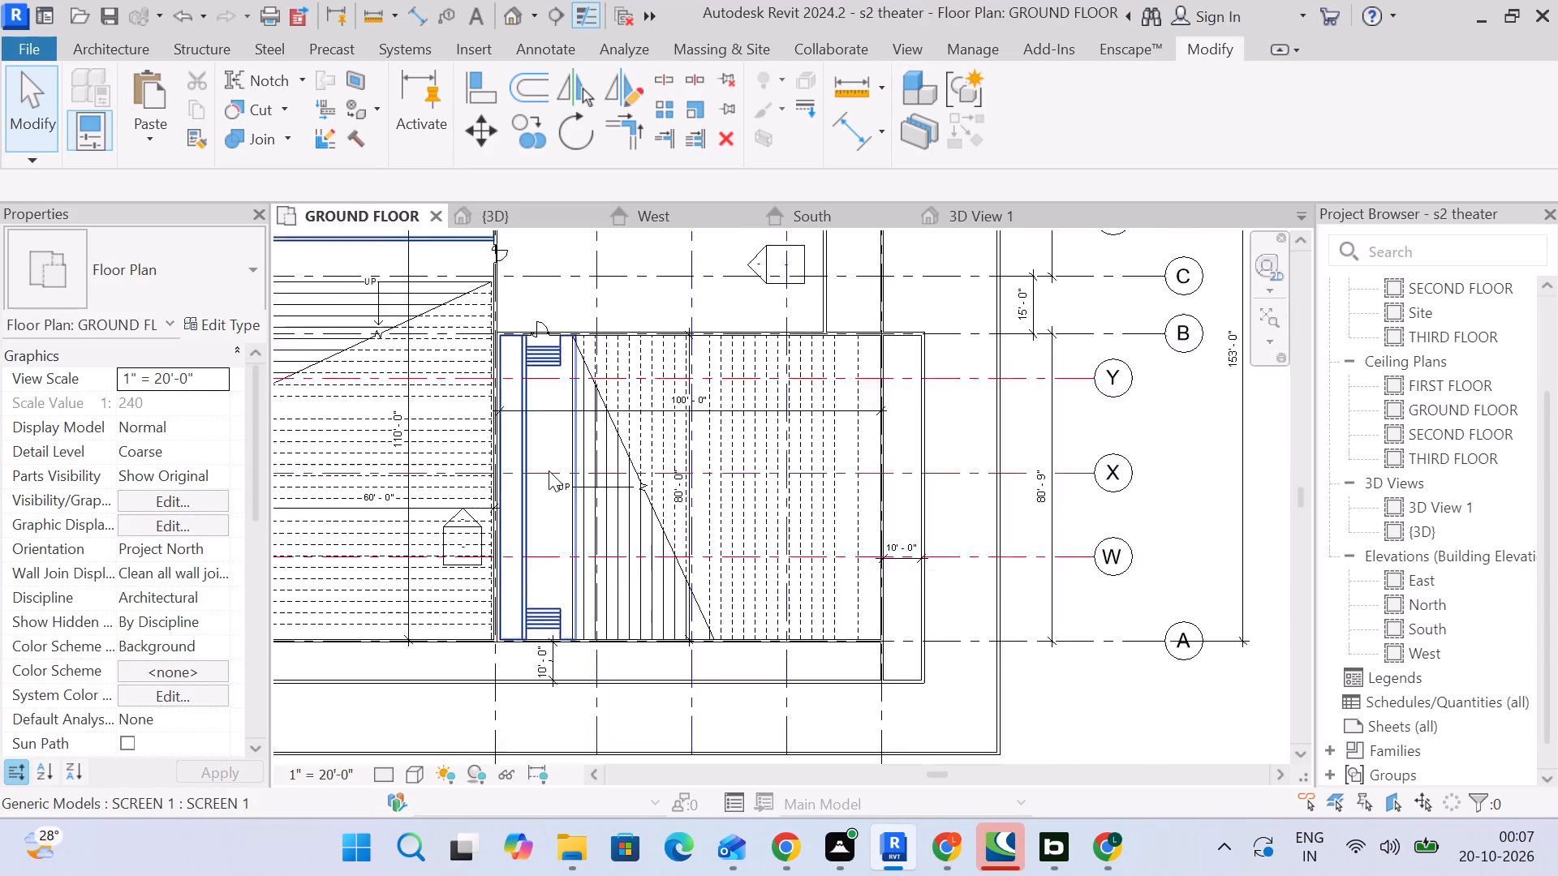
pyautogui.scroll(-2, 549, 470)
pyautogui.click(543, 442)
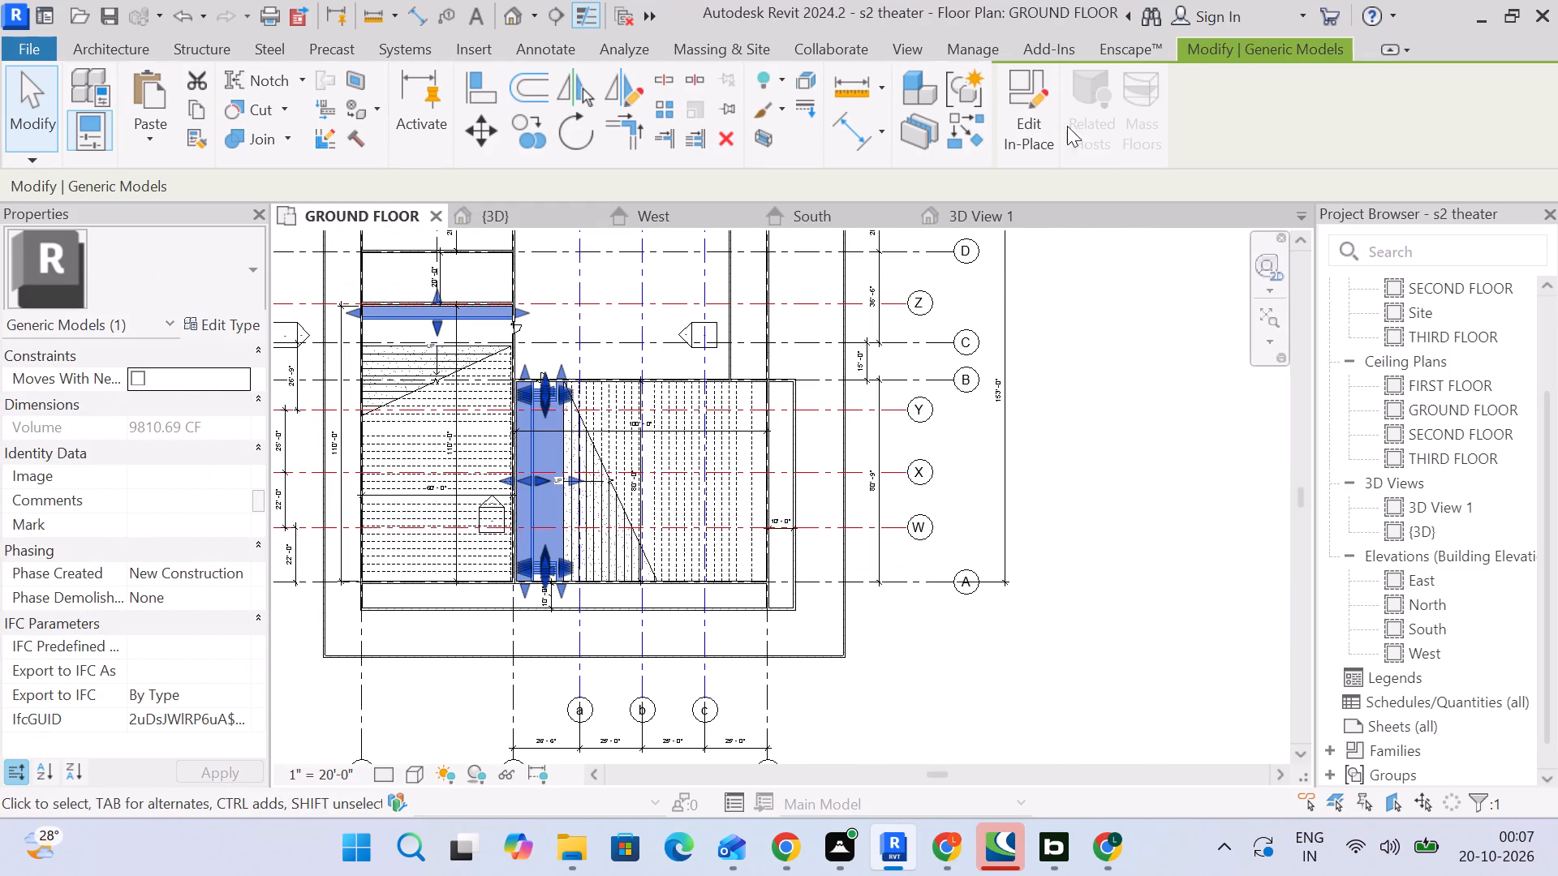
pyautogui.click(1026, 112)
# Start a solid extrusion and sketch a wall-to-wall rectangle between the upper-left auditorium's screen platform and its seating stair.
pyautogui.scroll(9, 504, 337)
pyautogui.moveTo(445, 345); pyautogui.dragTo(860, 393, button='middle')
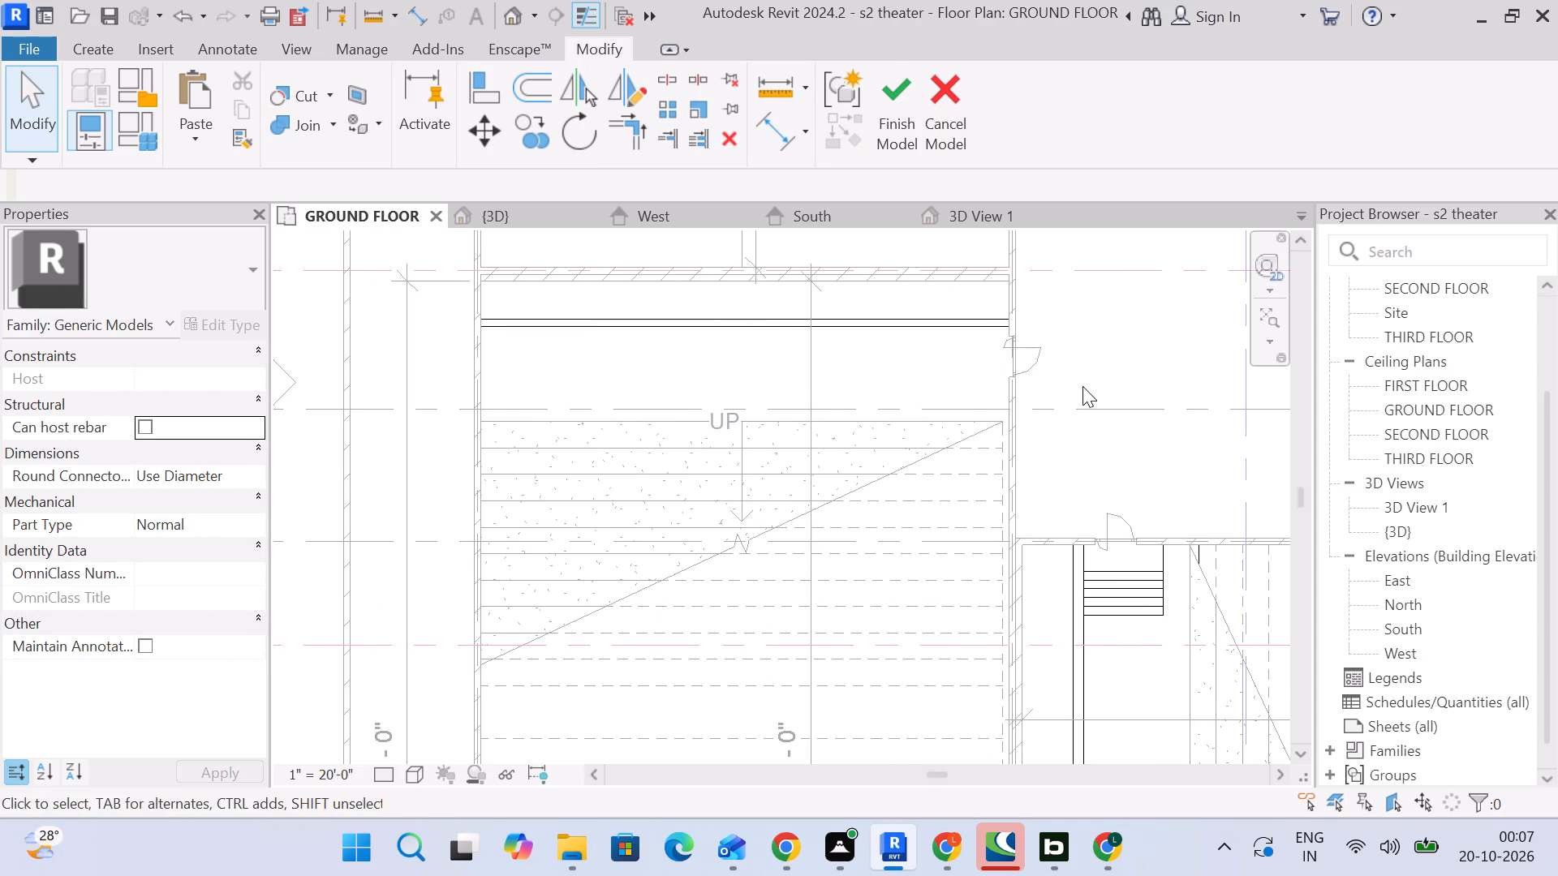
pyautogui.click(1095, 371)
pyautogui.click(83, 56)
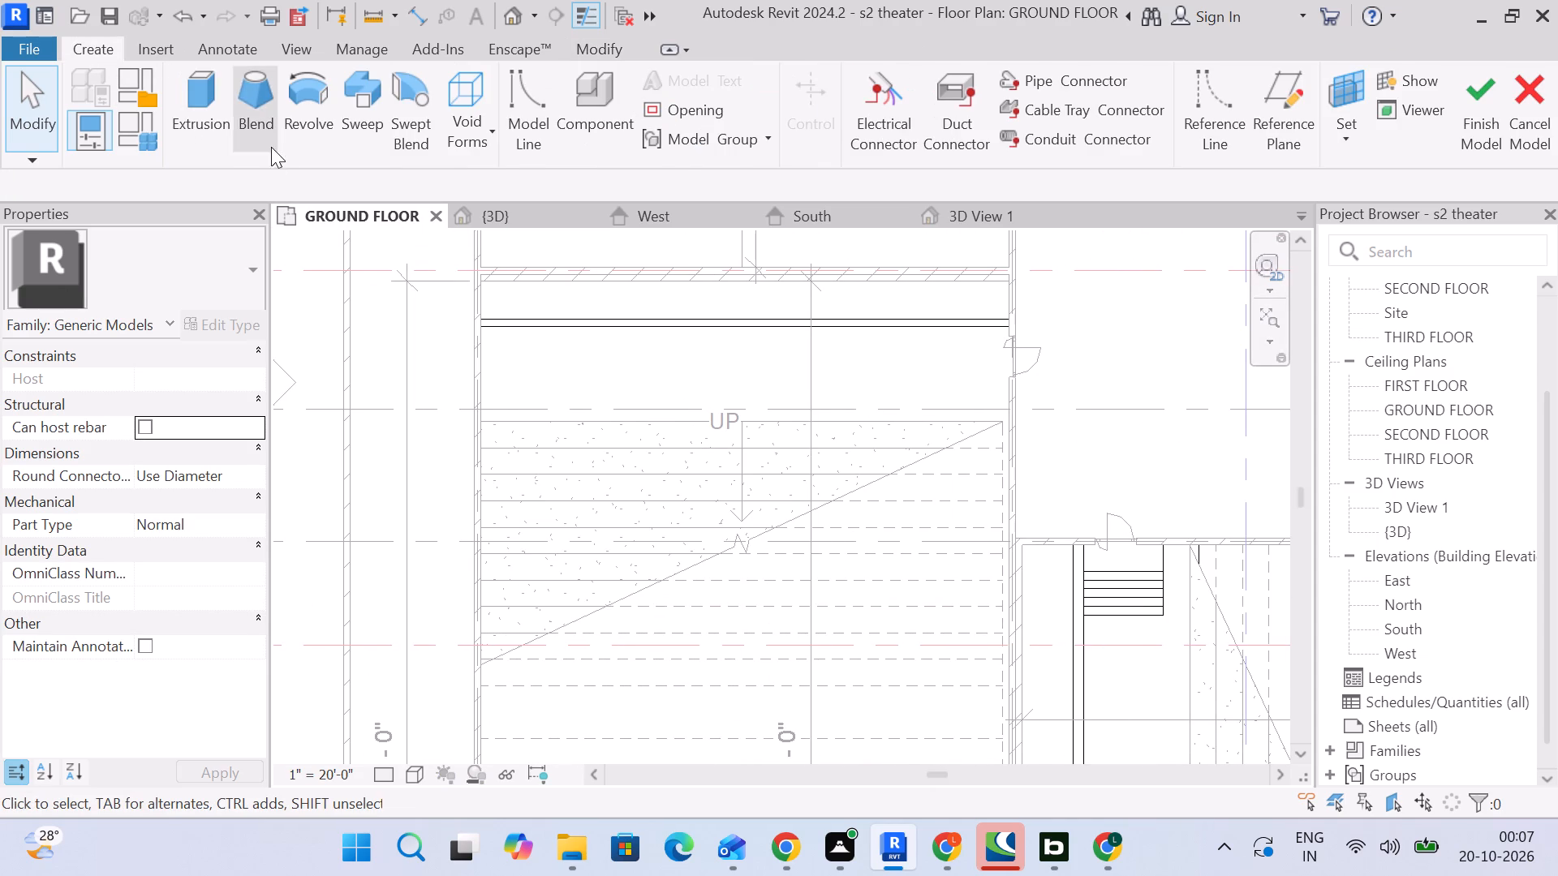
pyautogui.click(207, 105)
pyautogui.scroll(3, 452, 348)
pyautogui.moveTo(605, 397); pyautogui.dragTo(450, 406, button='middle')
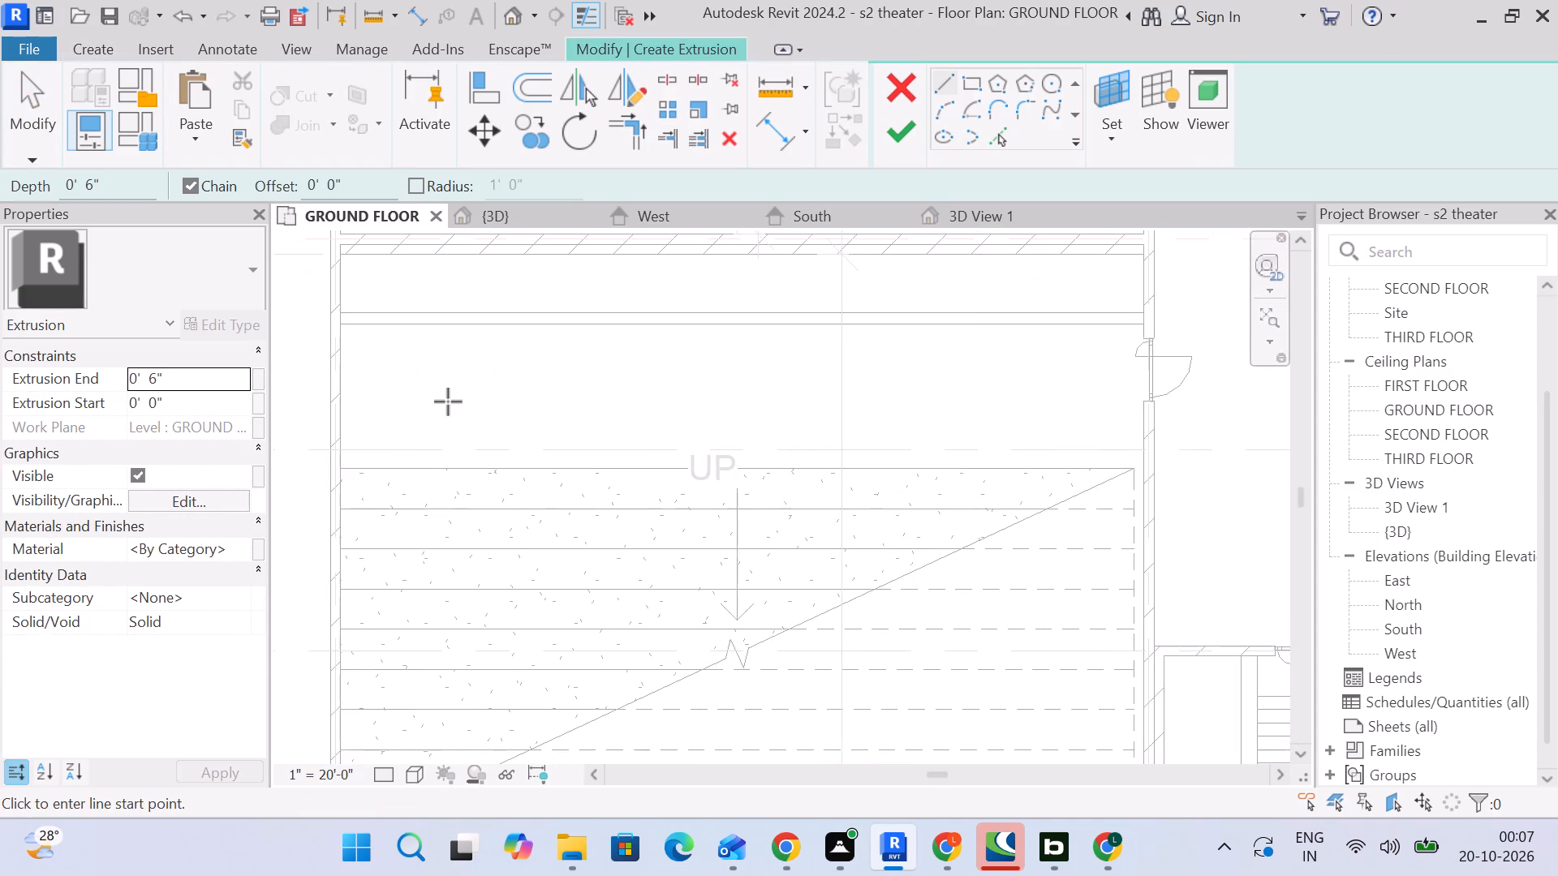
pyautogui.scroll(-3, 448, 401)
pyautogui.scroll(9, 919, 405)
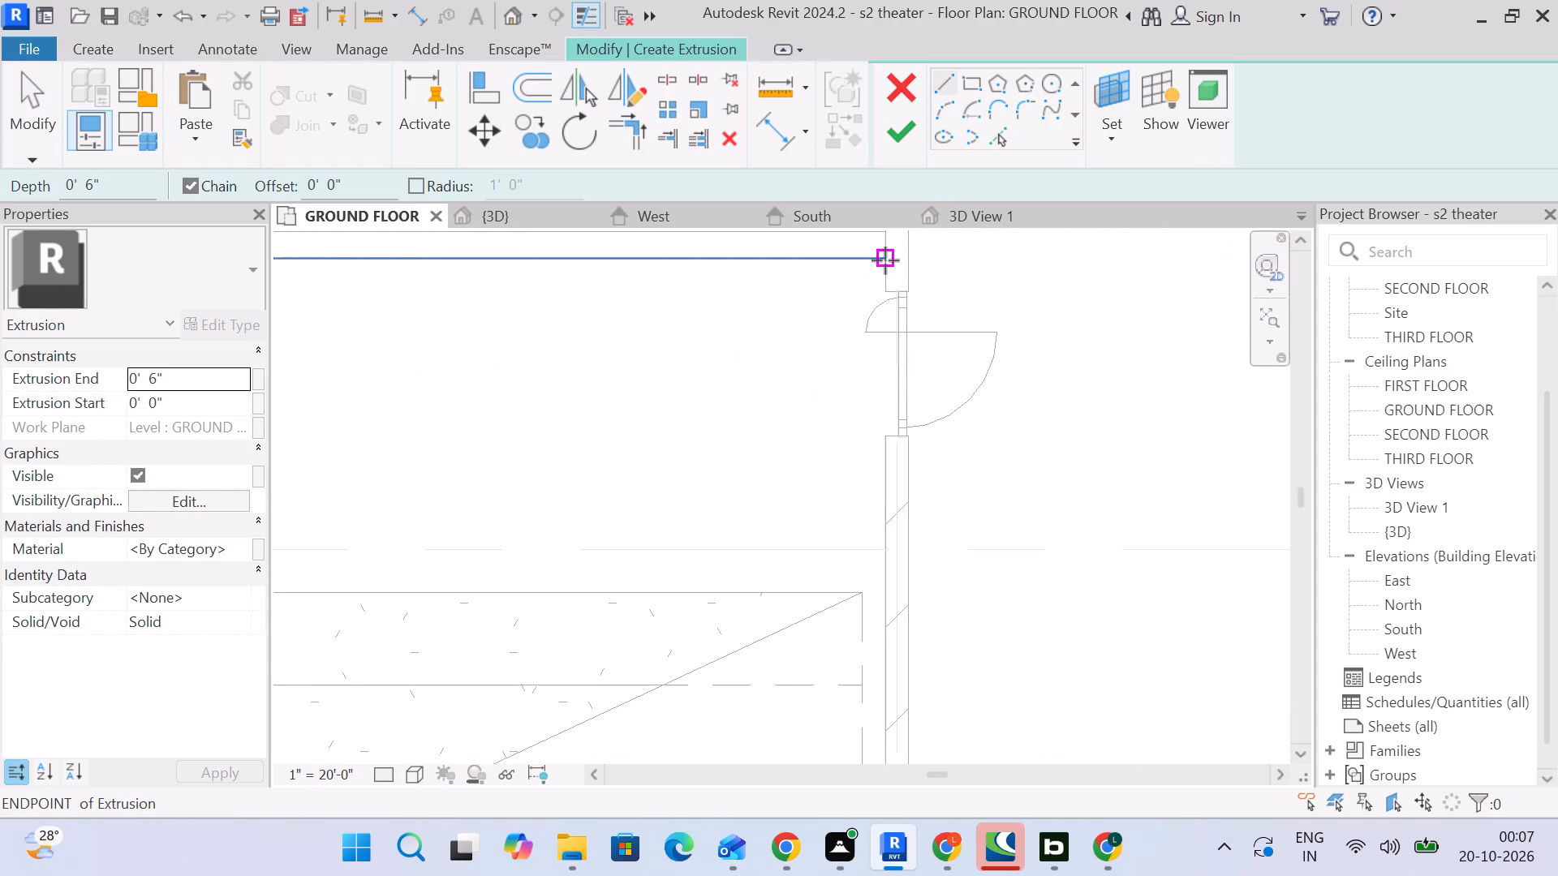
pyautogui.click(971, 85)
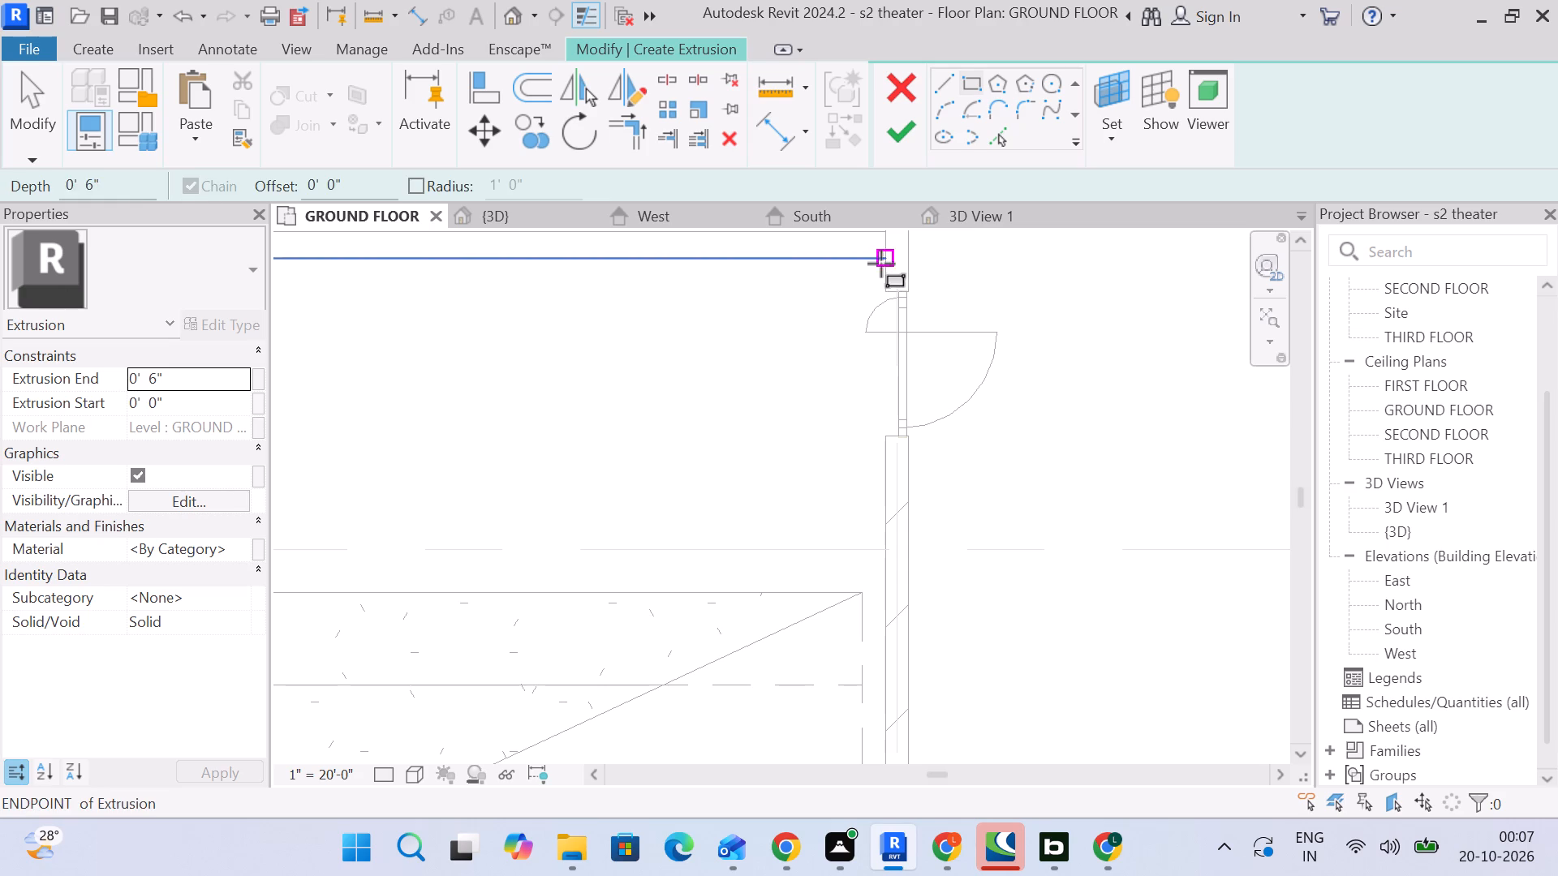
pyautogui.click(881, 264)
pyautogui.scroll(-4, 587, 433)
pyautogui.moveTo(585, 434); pyautogui.dragTo(853, 366, button='middle')
pyautogui.scroll(-5, 625, 483)
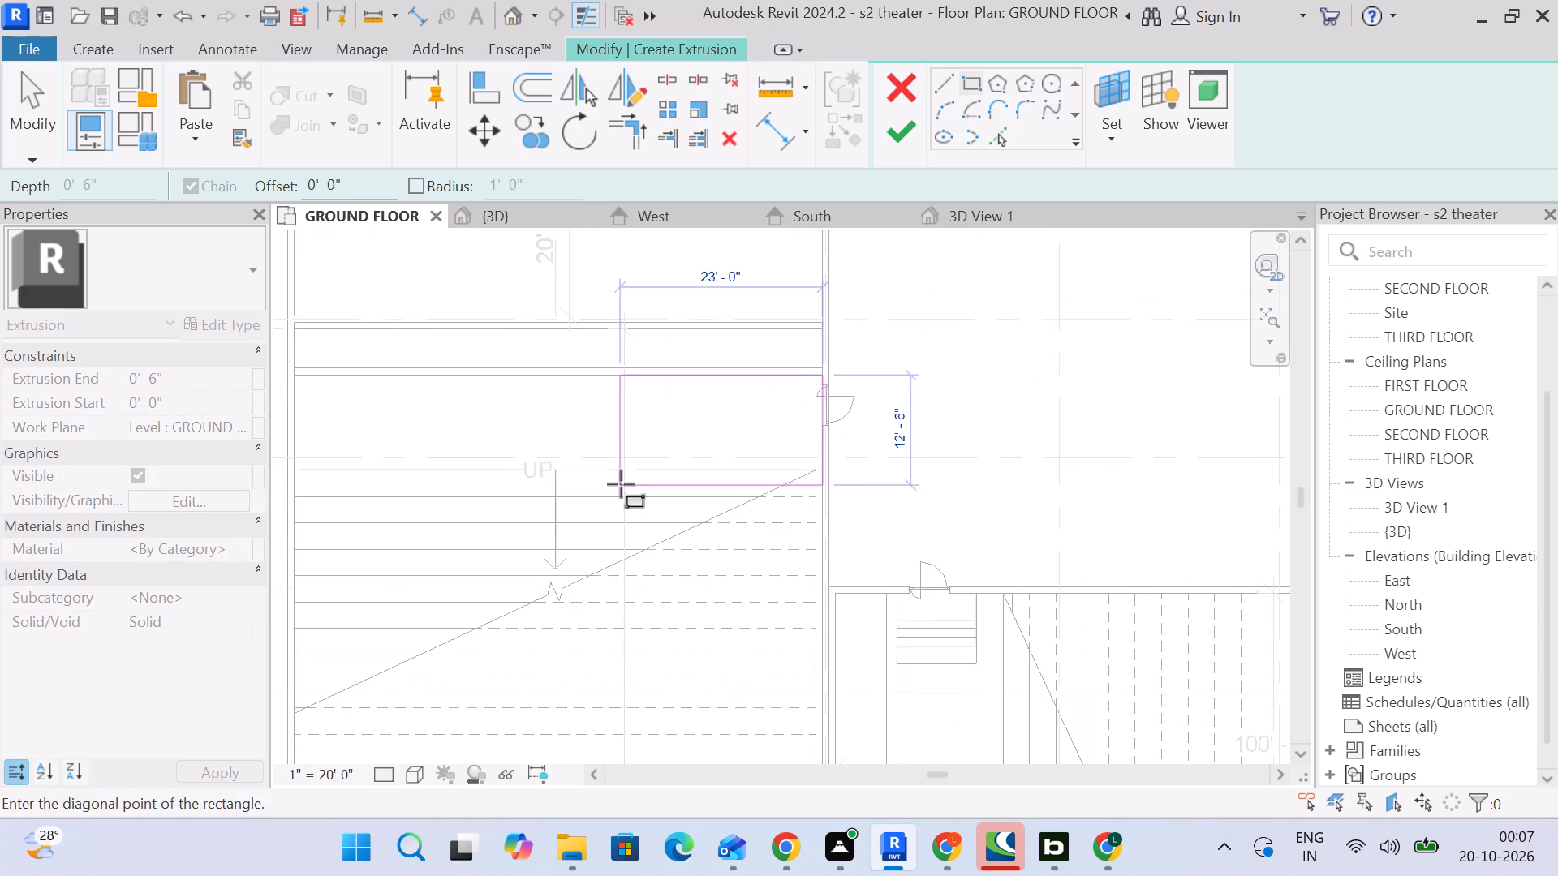
pyautogui.moveTo(621, 484); pyautogui.dragTo(933, 424, button='middle')
pyautogui.scroll(5, 848, 421)
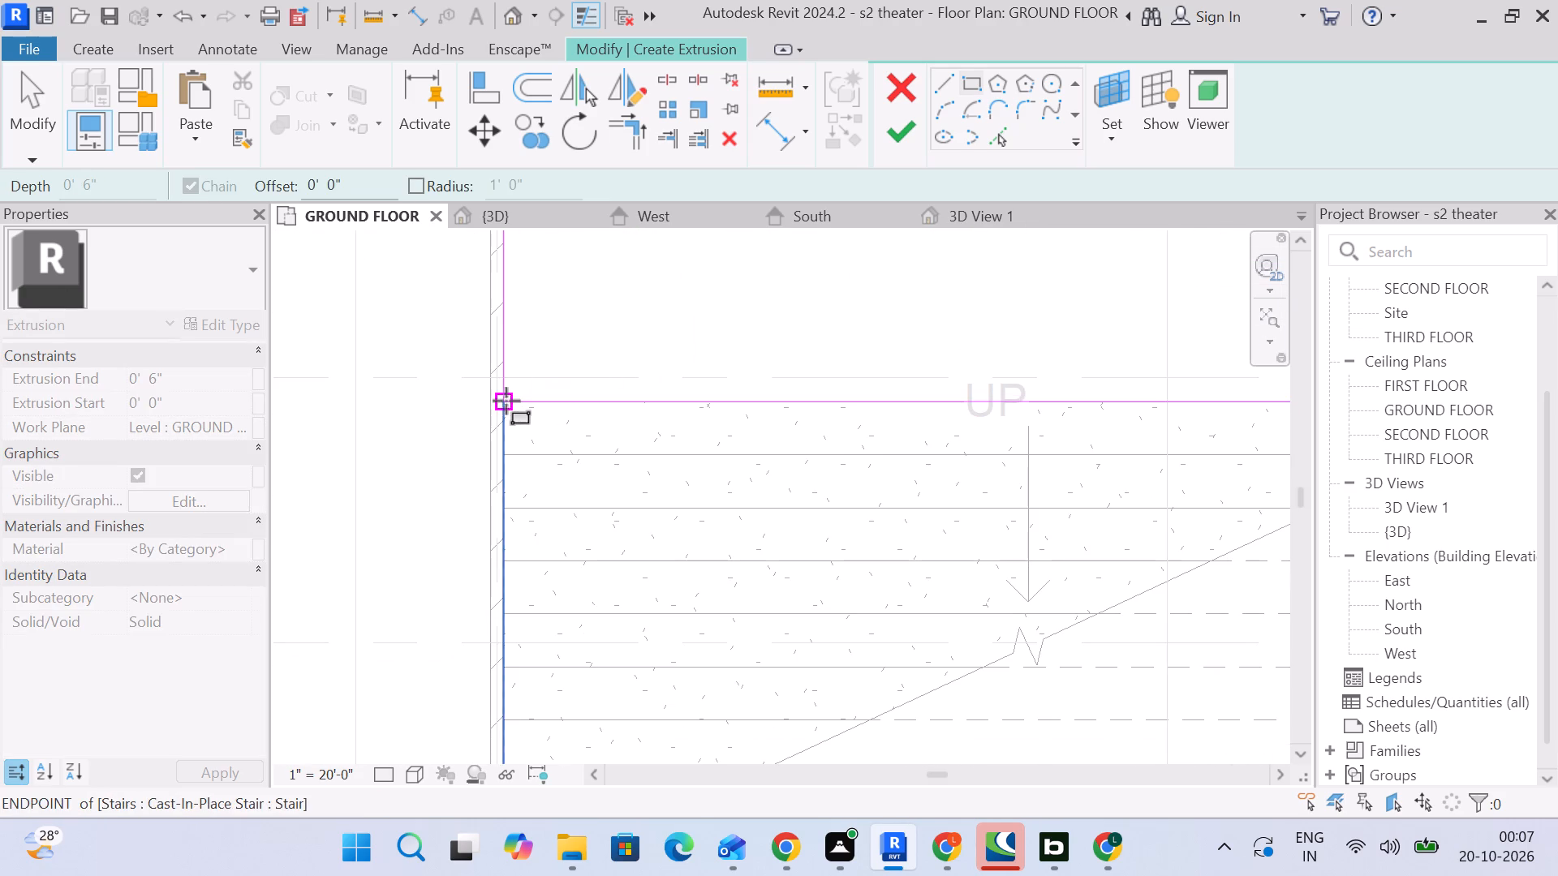
pyautogui.click(506, 401)
pyautogui.scroll(-5, 659, 332)
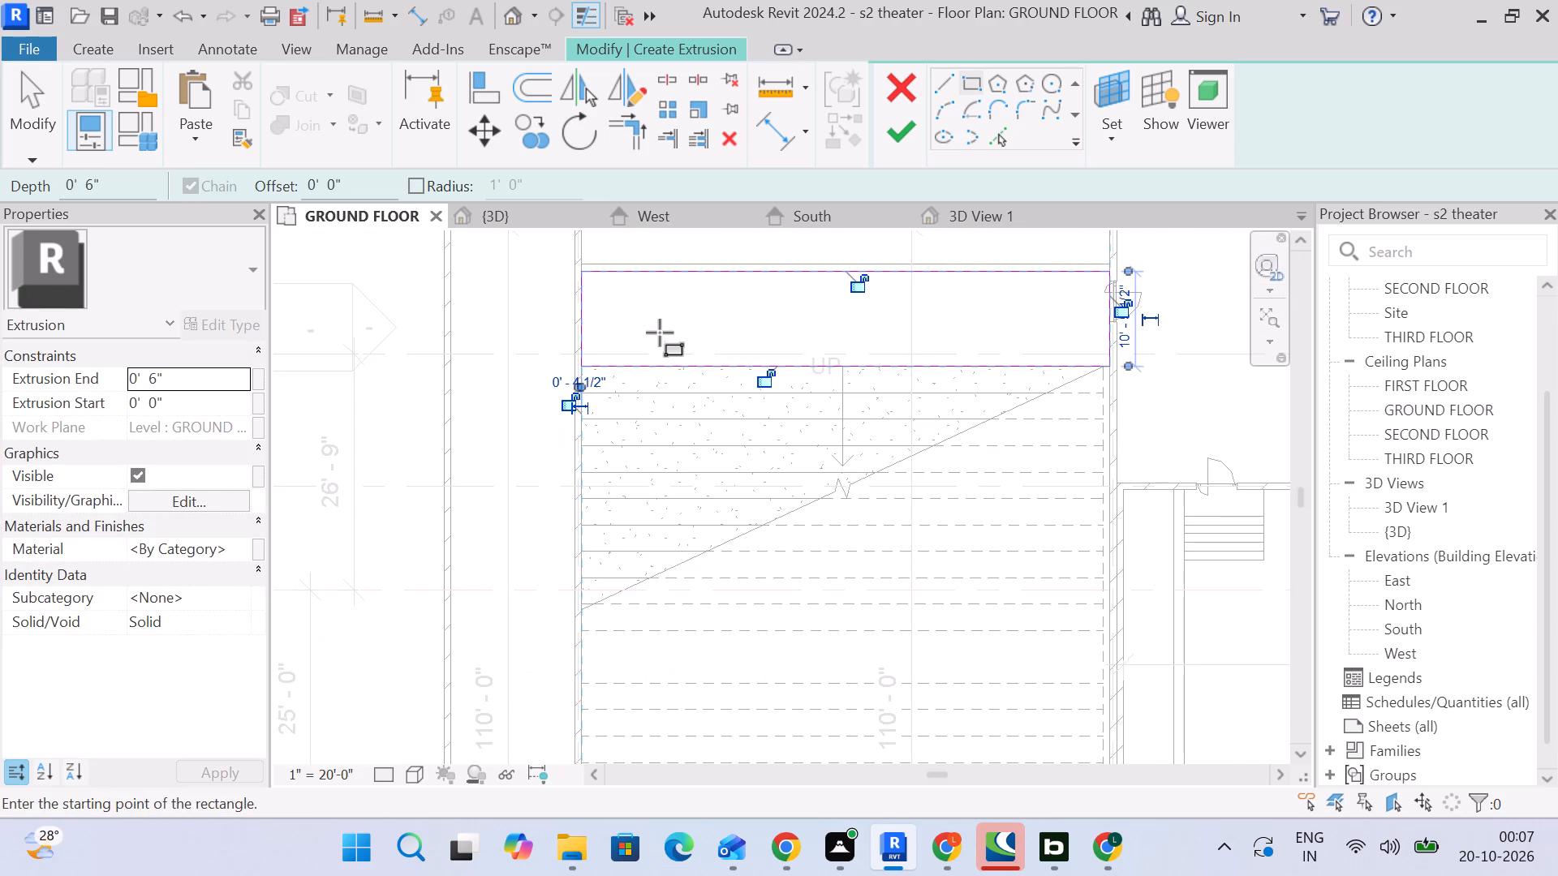
pyautogui.press('Escape')
pyautogui.press('Escape')
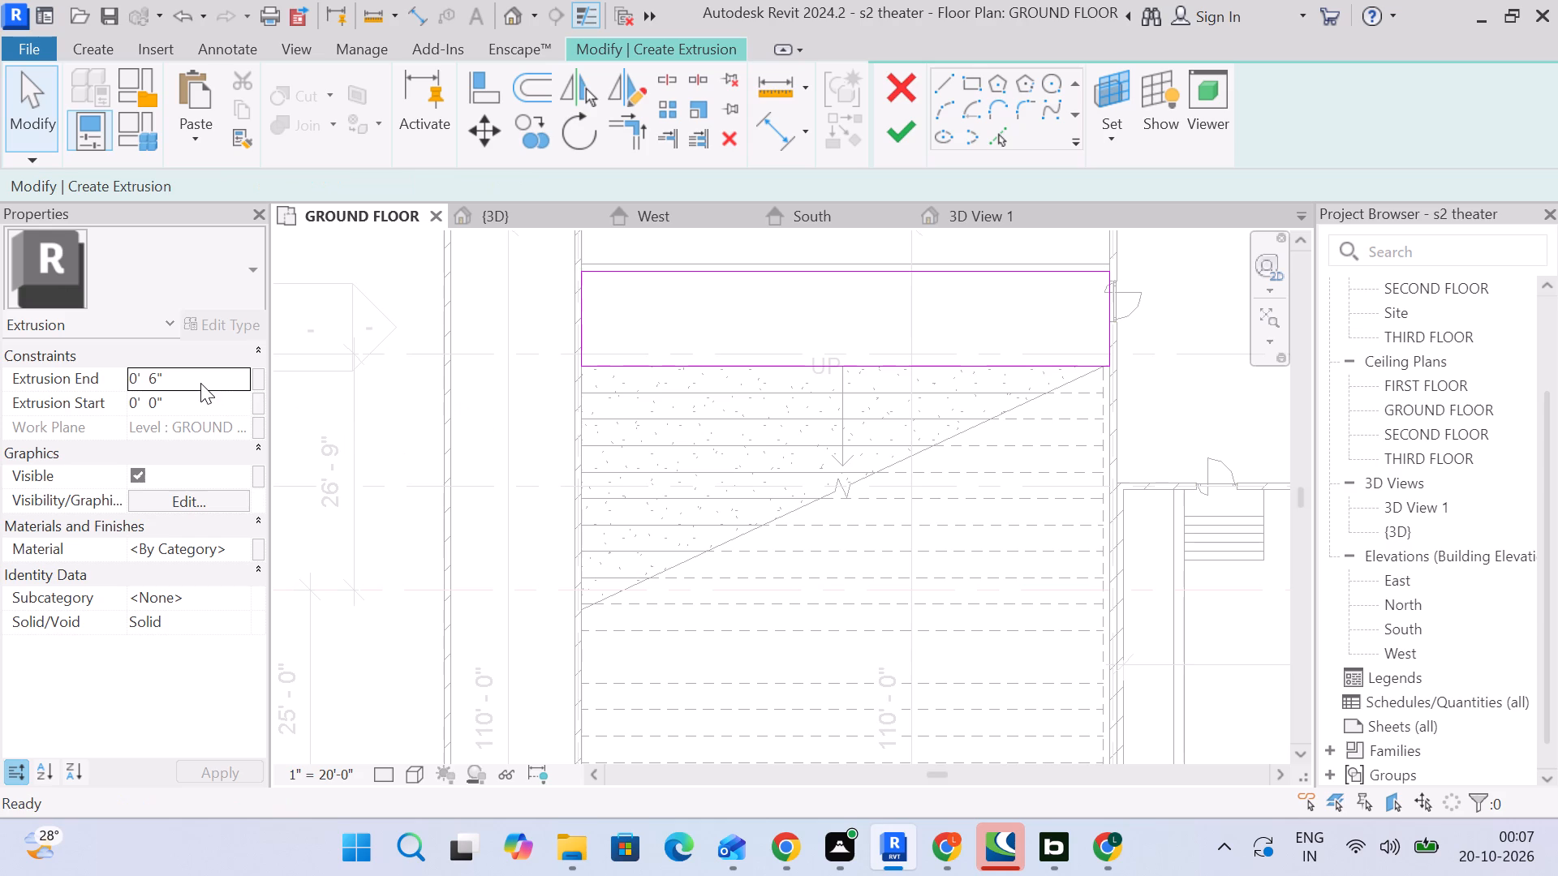
# Set the new extrusion's end to 2'.
pyautogui.click(198, 381)
pyautogui.press('2')
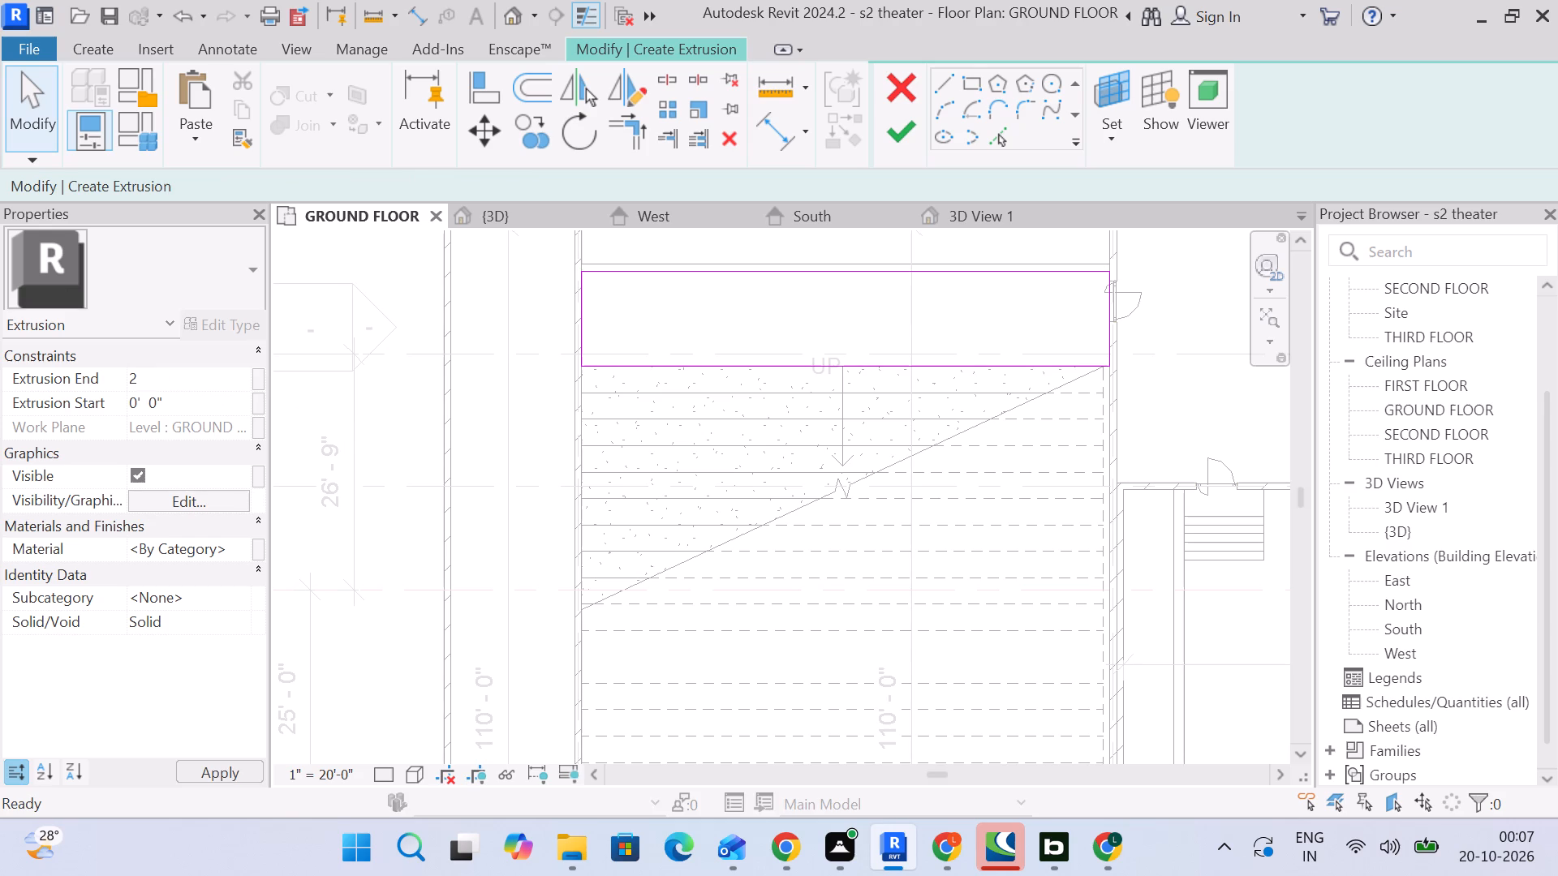
pyautogui.press('Return')
# Sketch two lines outlining a notch about 7' wide and 8' deep at the rectangle's corner beside the door.
pyautogui.moveTo(787, 319); pyautogui.dragTo(642, 319, button='middle')
pyautogui.scroll(4, 956, 289)
pyautogui.moveTo(1007, 330); pyautogui.dragTo(953, 316, button='middle')
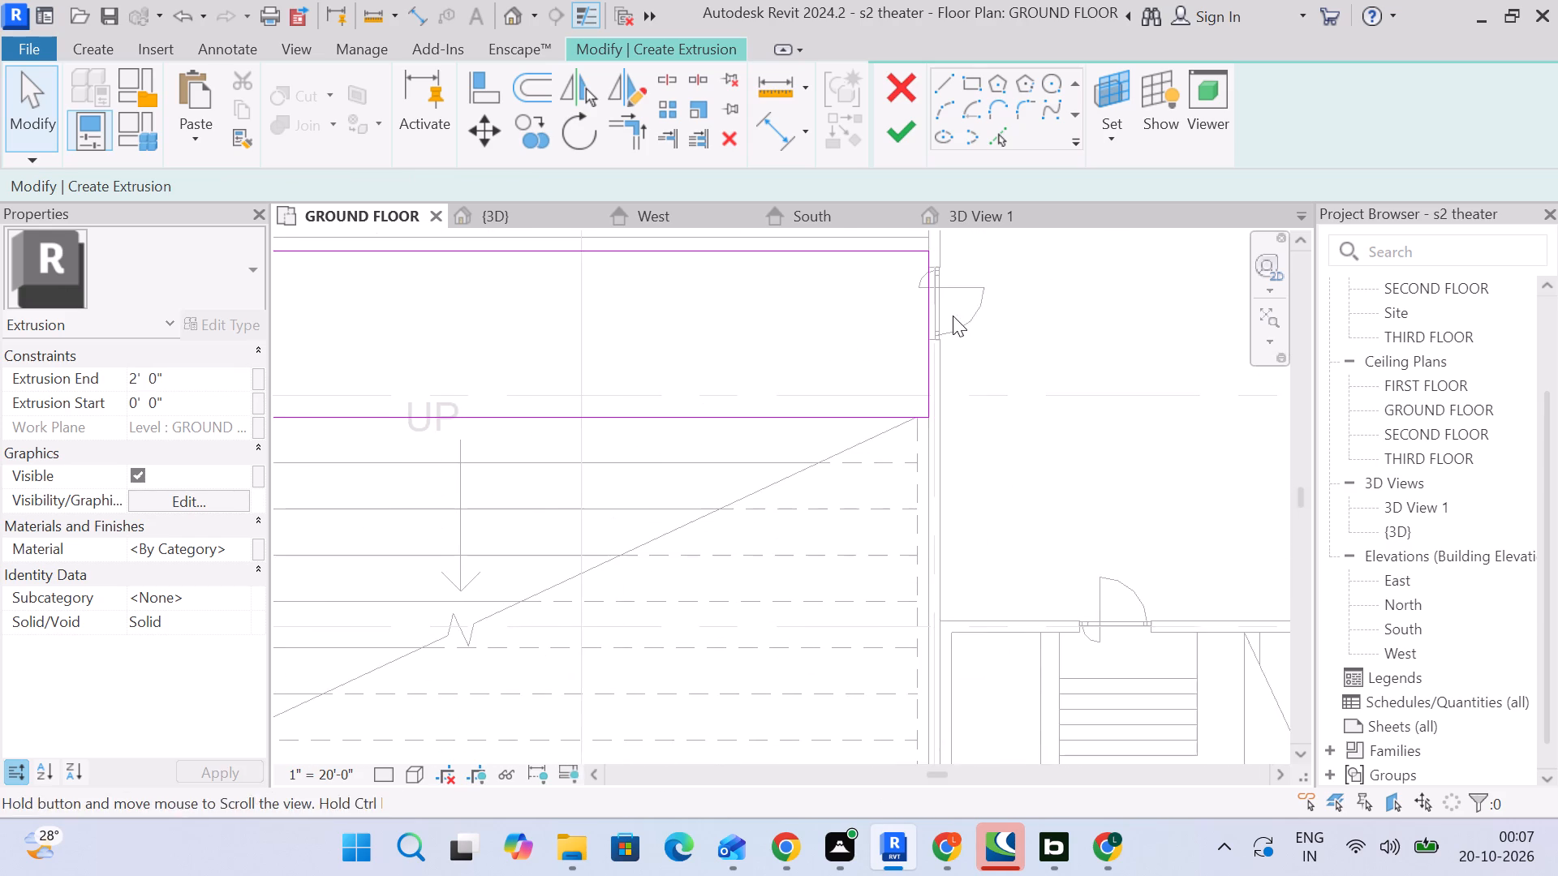
pyautogui.moveTo(953, 316); pyautogui.dragTo(954, 319, button='middle')
pyautogui.click(946, 84)
pyautogui.scroll(3, 839, 272)
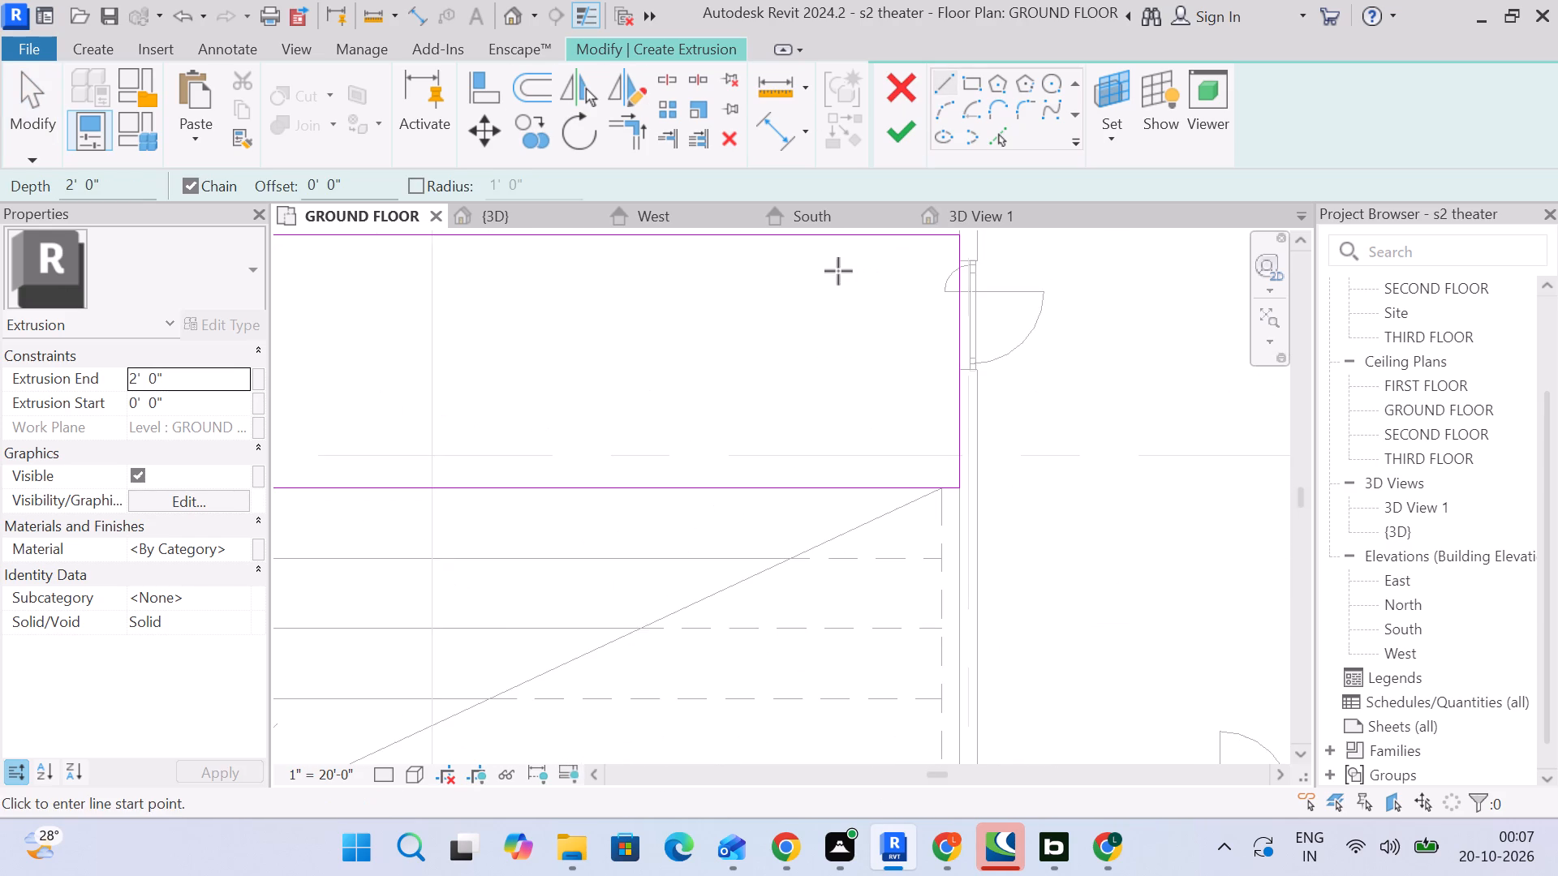
pyautogui.moveTo(839, 280); pyautogui.dragTo(835, 363, button='middle')
pyautogui.click(786, 323)
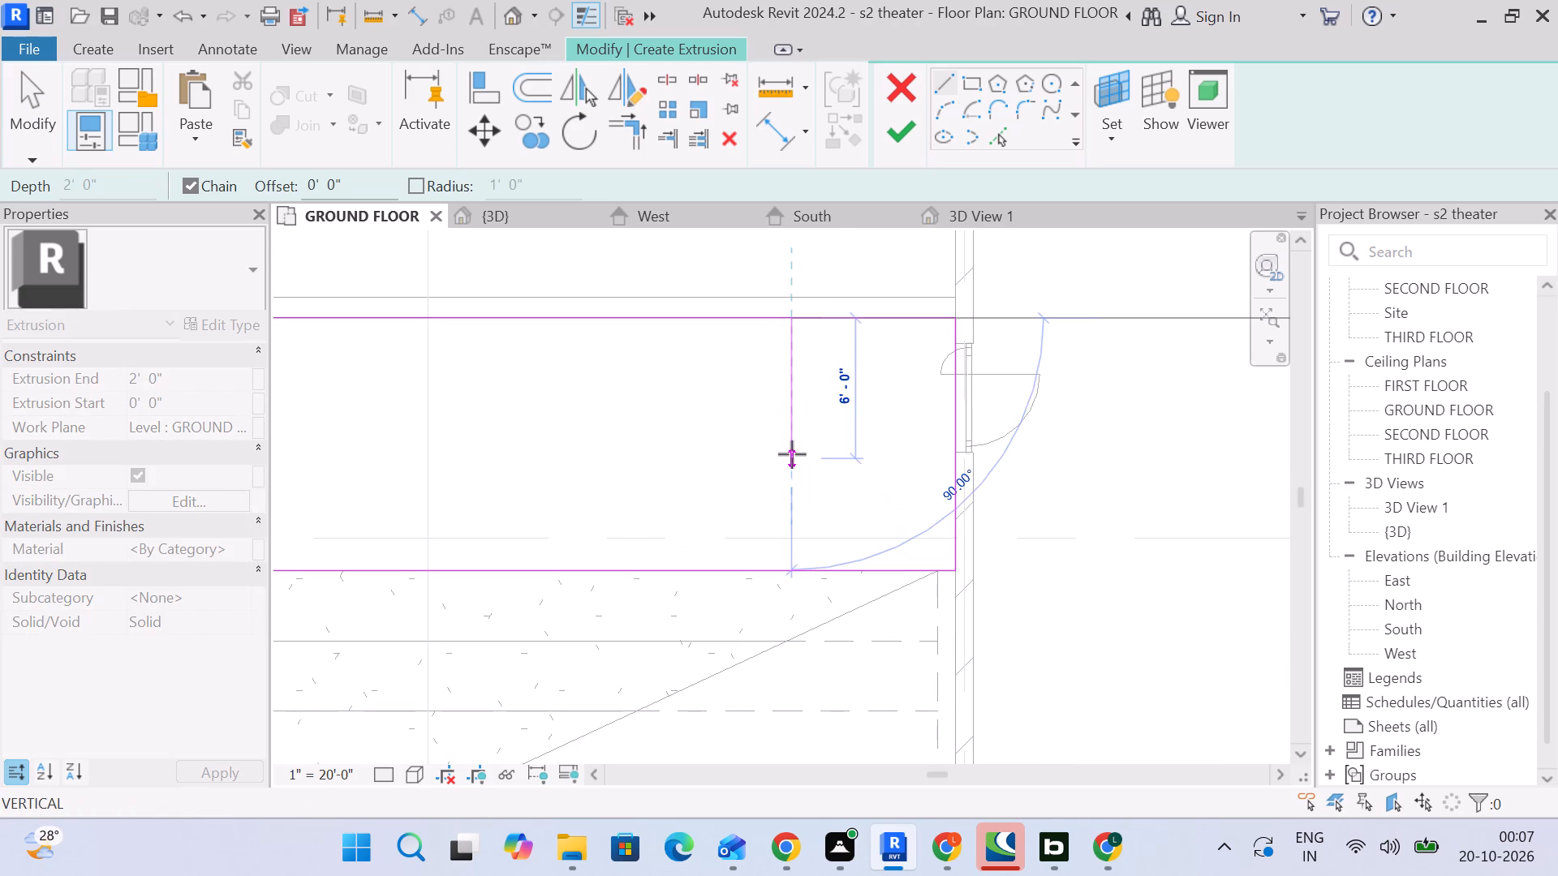
pyautogui.click(796, 510)
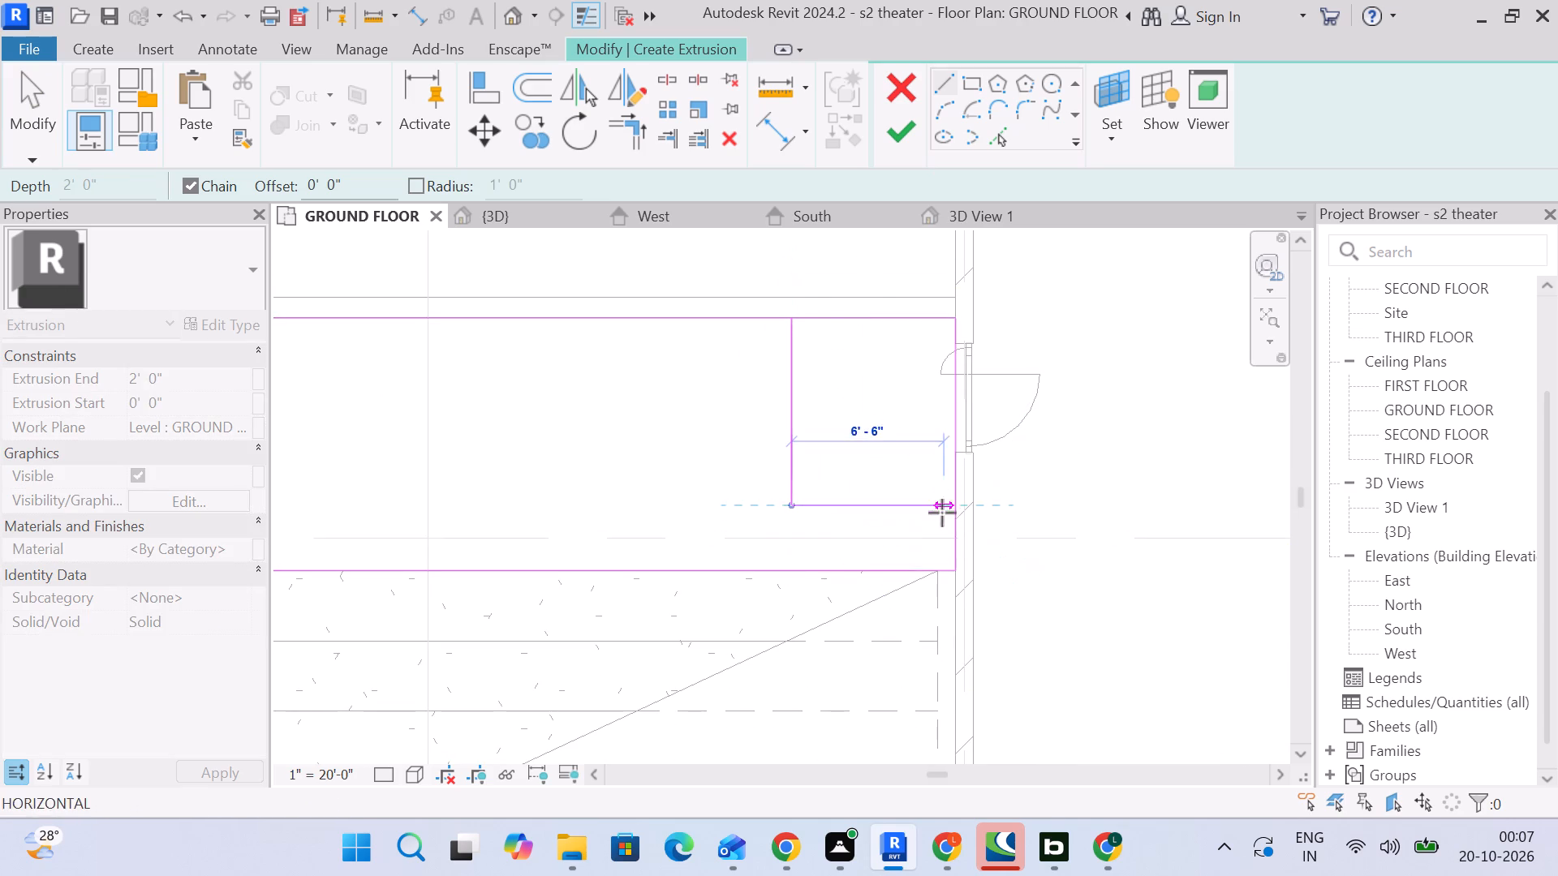
pyautogui.click(957, 508)
pyautogui.press('Escape')
pyautogui.press('Escape')
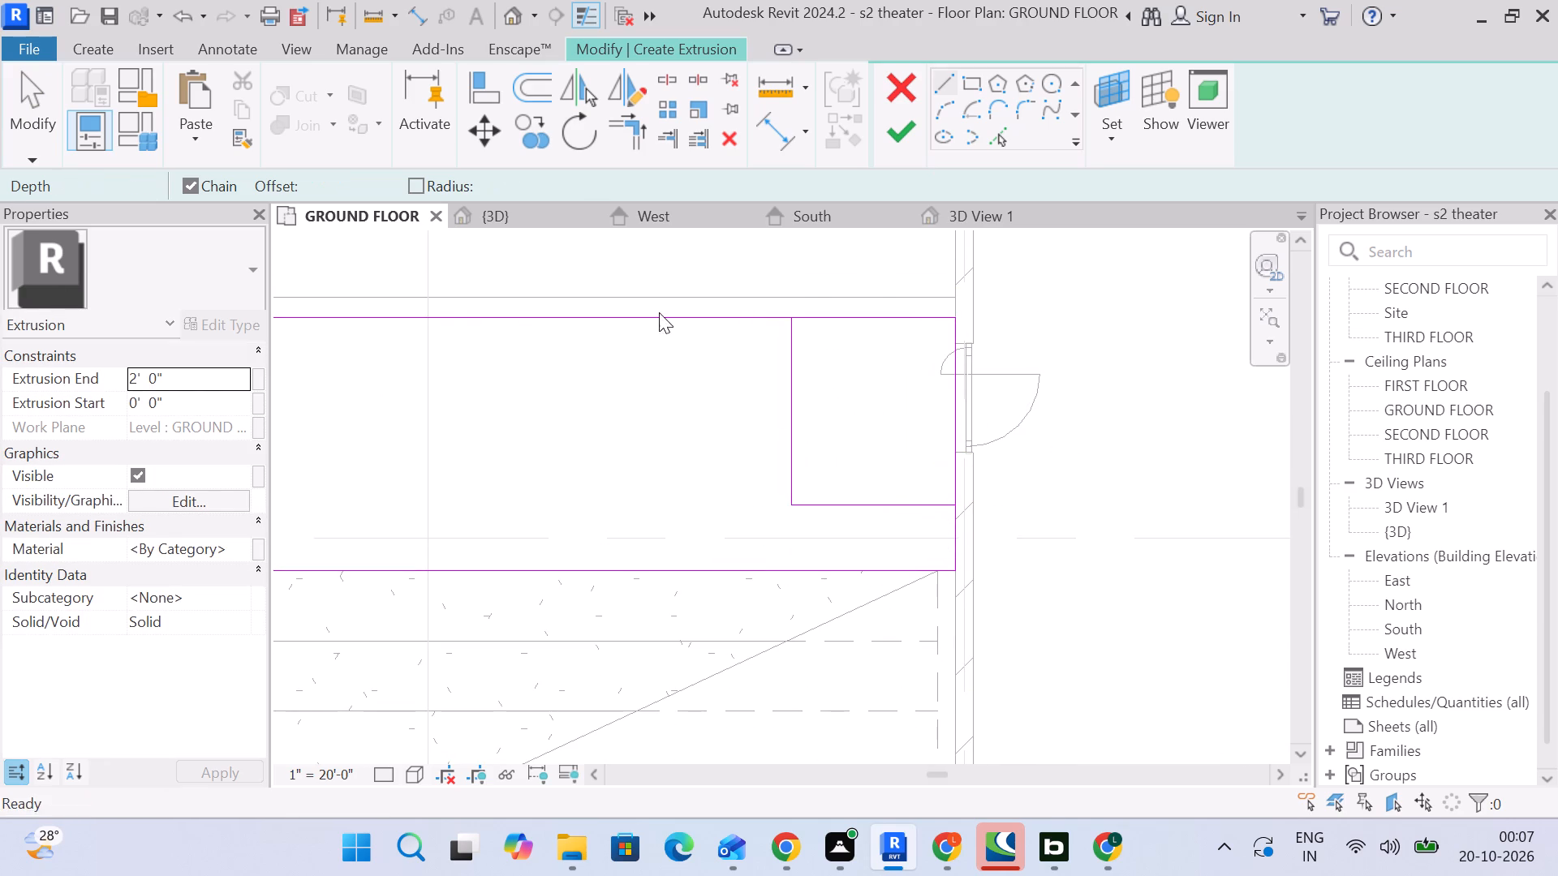
# Trim the rectangle's outline to the notch lines so the corner beside the door is cut out.
pyautogui.click(34, 97)
pyautogui.click(626, 143)
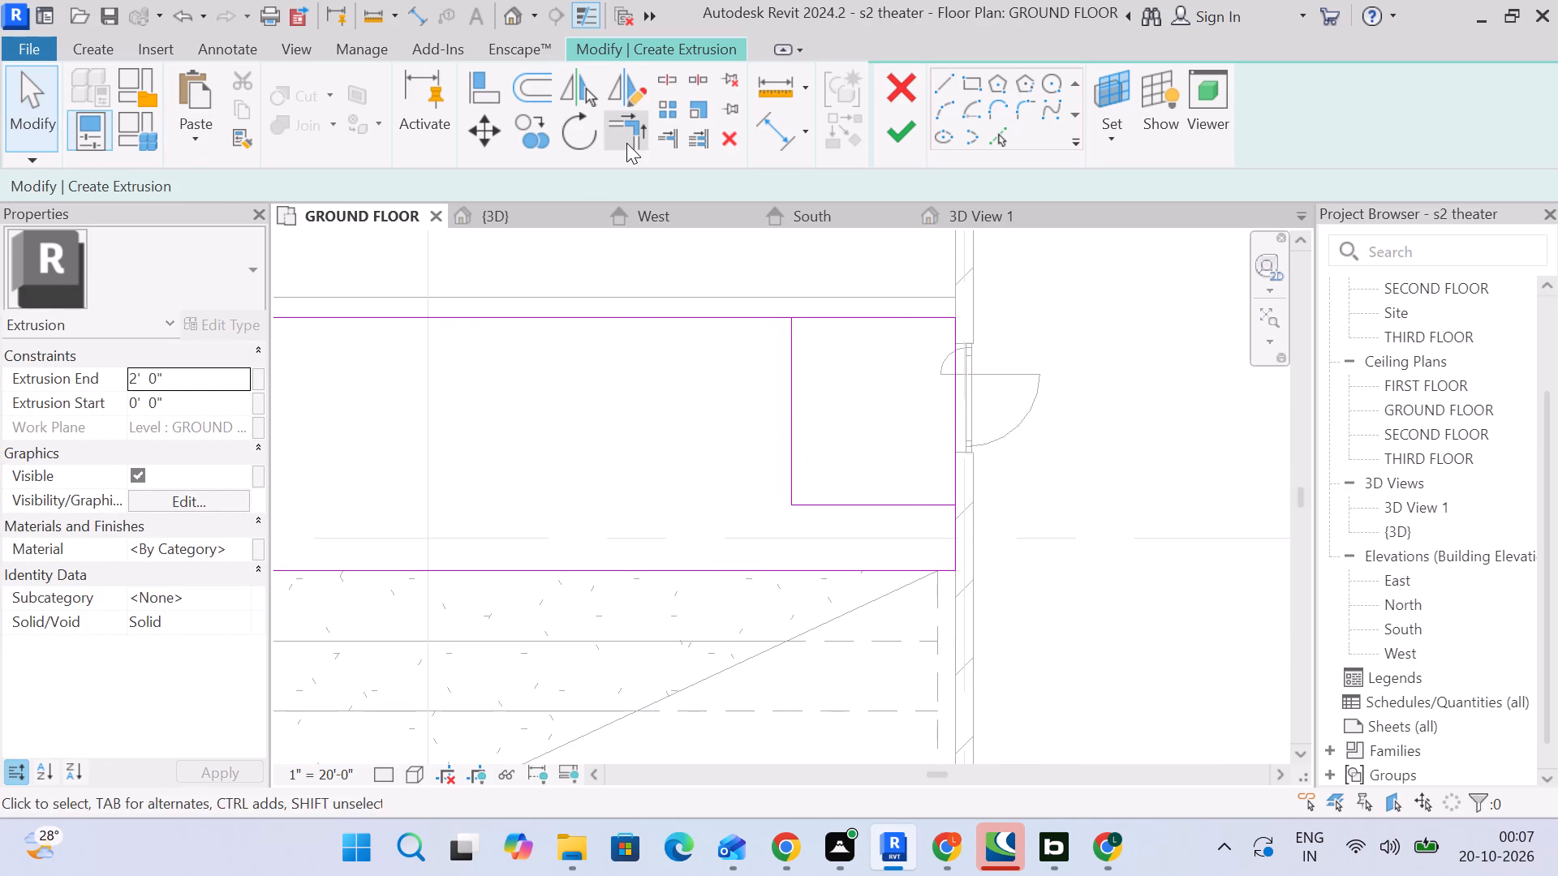
pyautogui.click(718, 308)
pyautogui.click(772, 363)
pyautogui.click(790, 377)
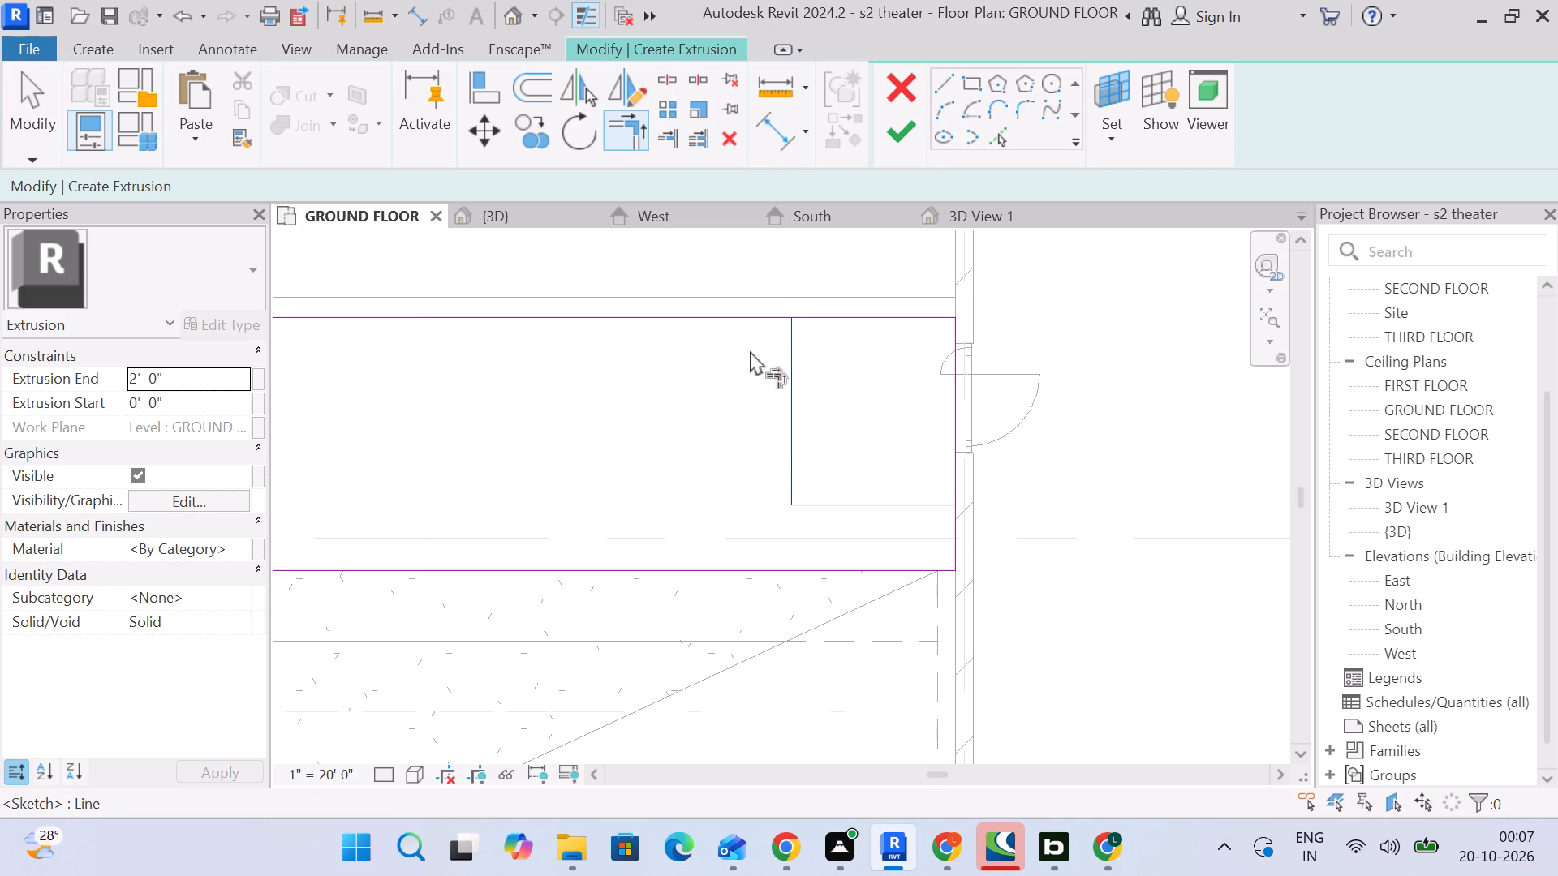
pyautogui.click(704, 318)
pyautogui.click(949, 541)
pyautogui.click(914, 510)
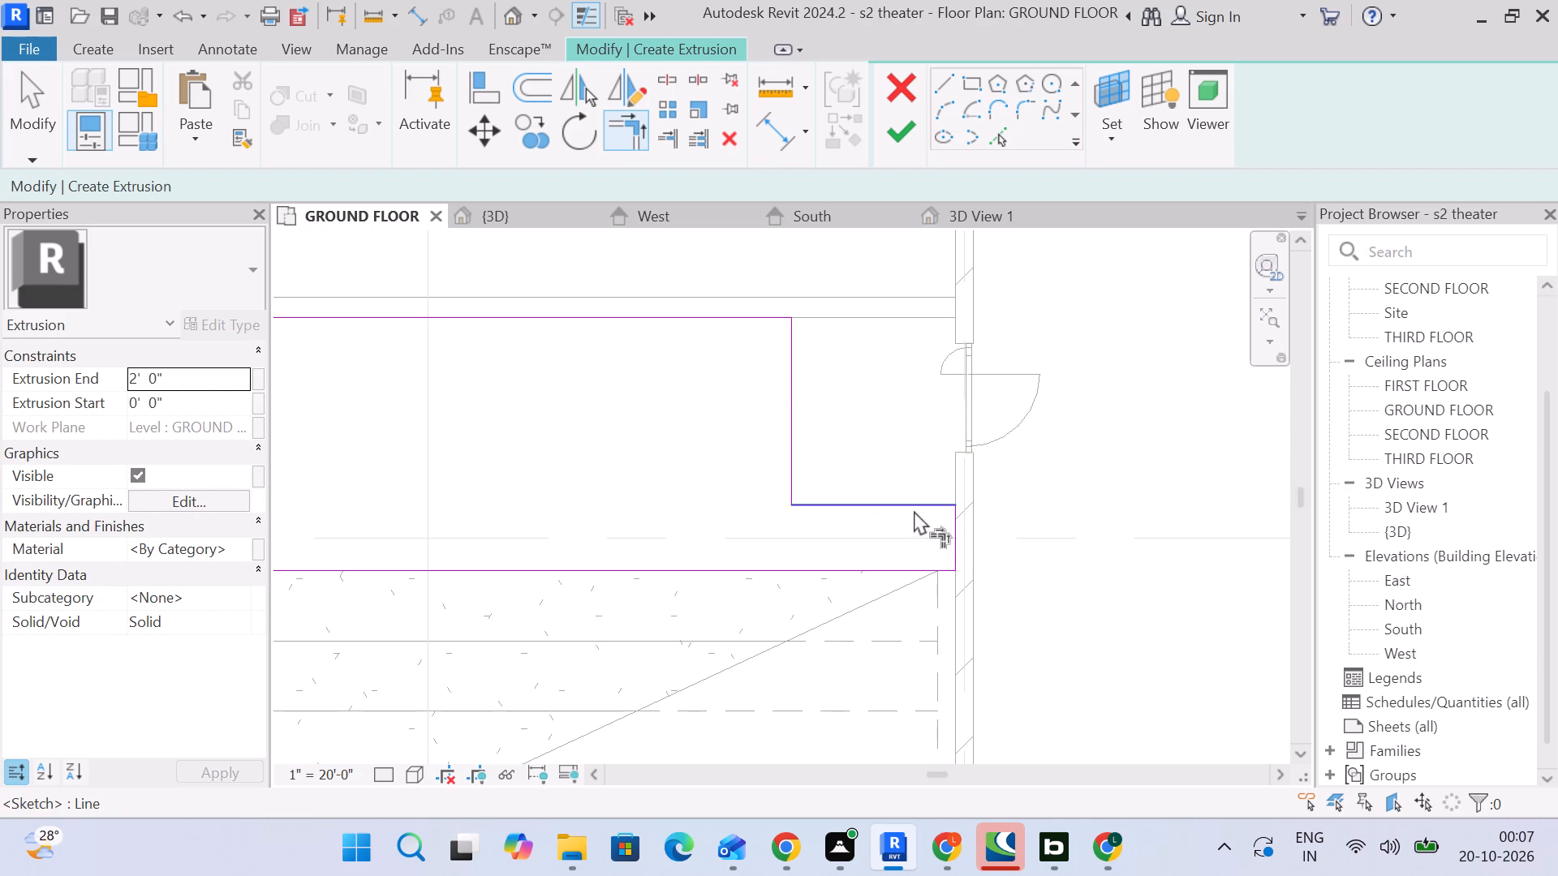
# Set the notch's width from the door wall to 6'.
pyautogui.click(37, 100)
pyautogui.click(799, 429)
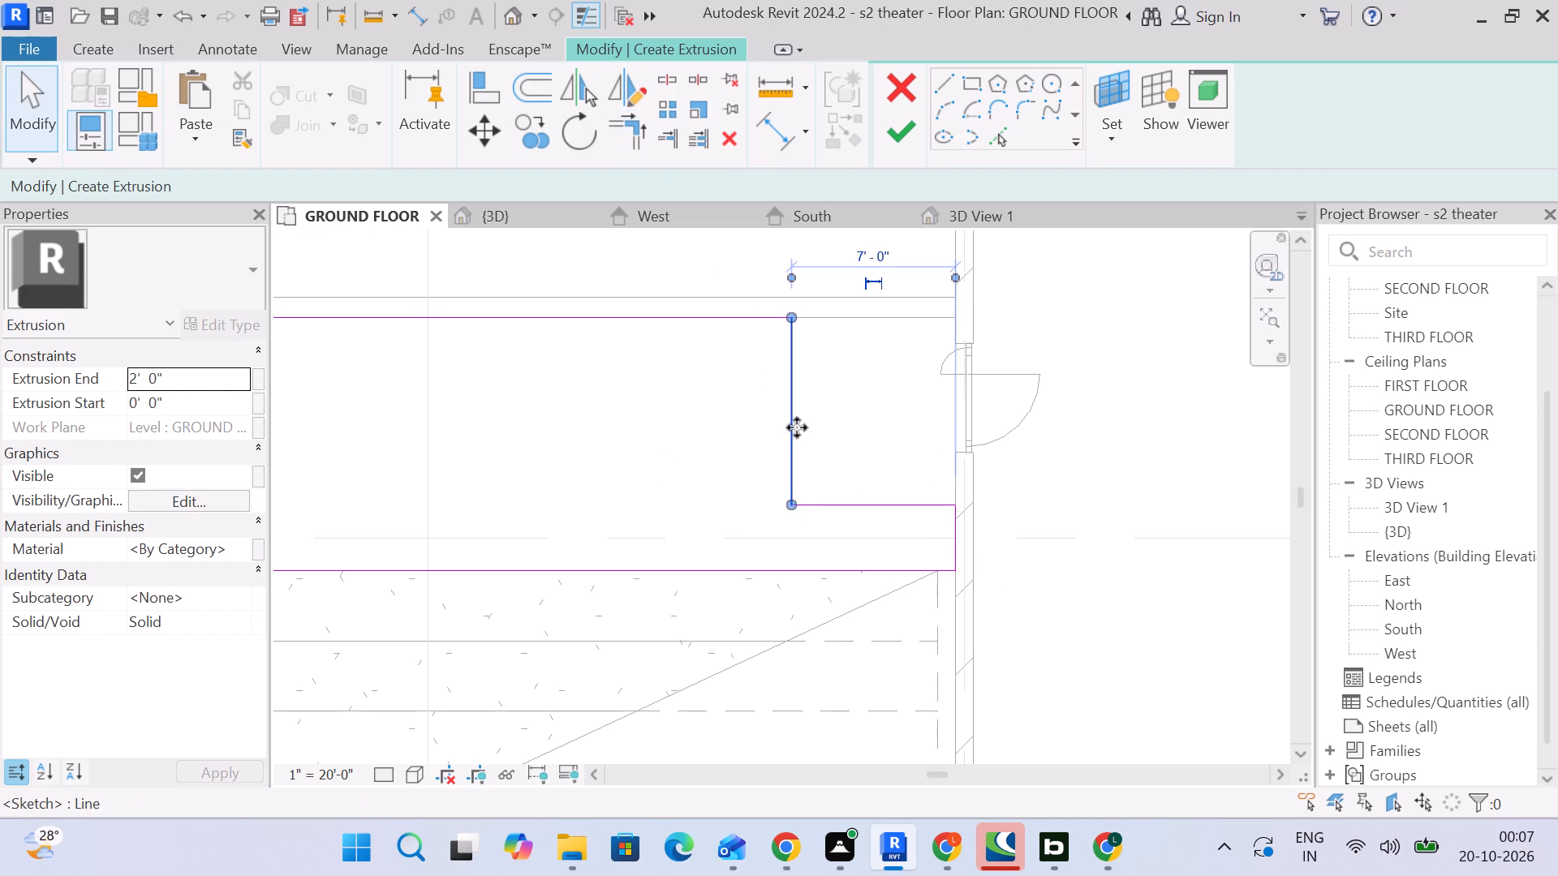
pyautogui.moveTo(850, 362); pyautogui.dragTo(844, 399, button='middle')
pyautogui.click(882, 294)
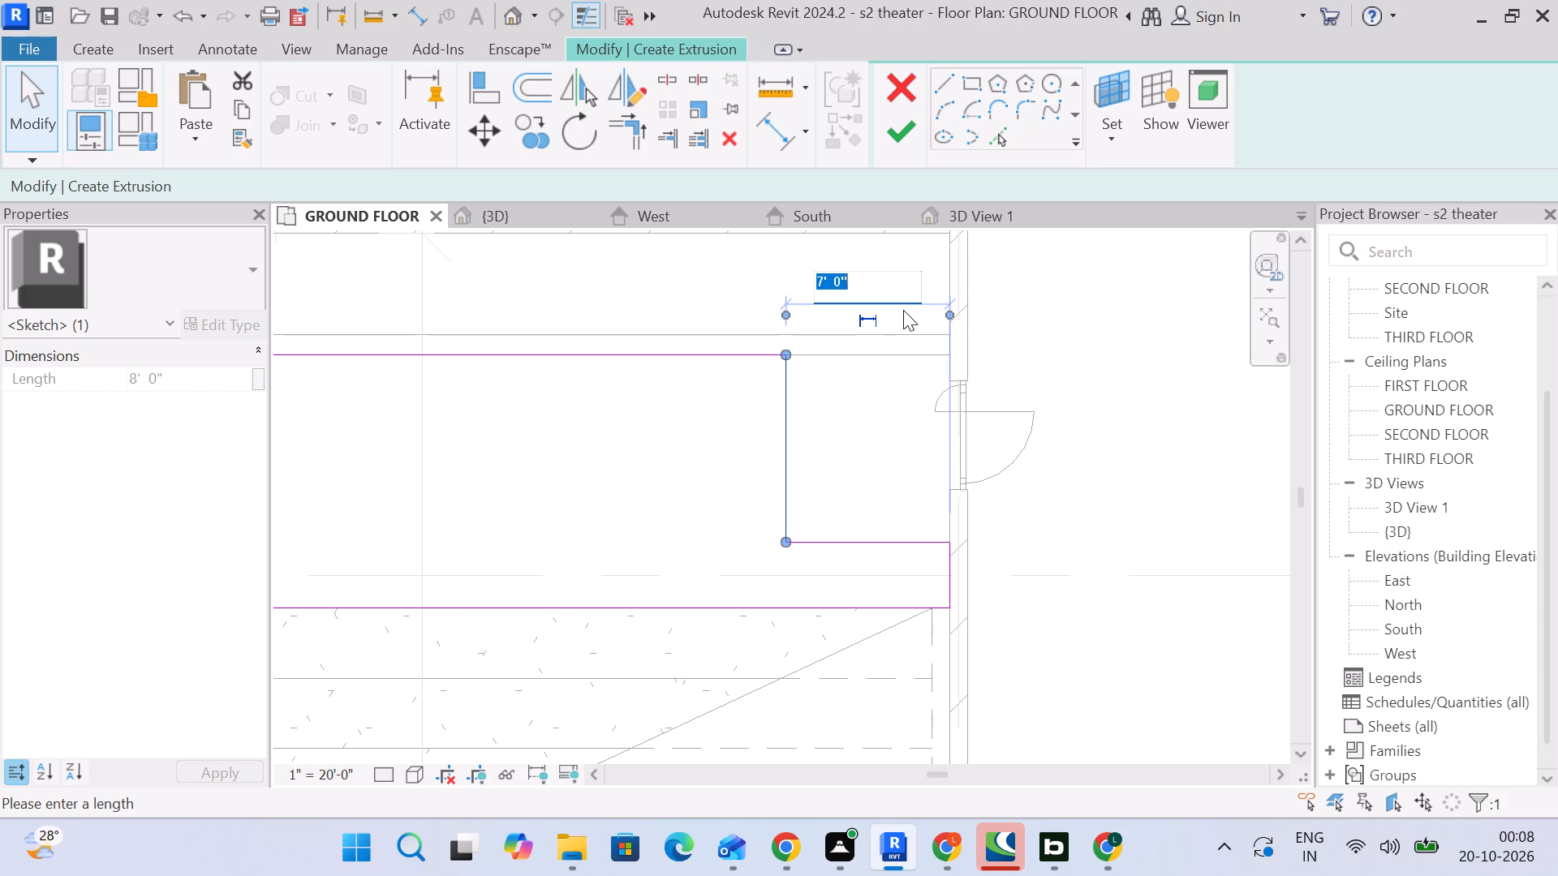
pyautogui.press('6')
pyautogui.press("'")
pyautogui.press('Return')
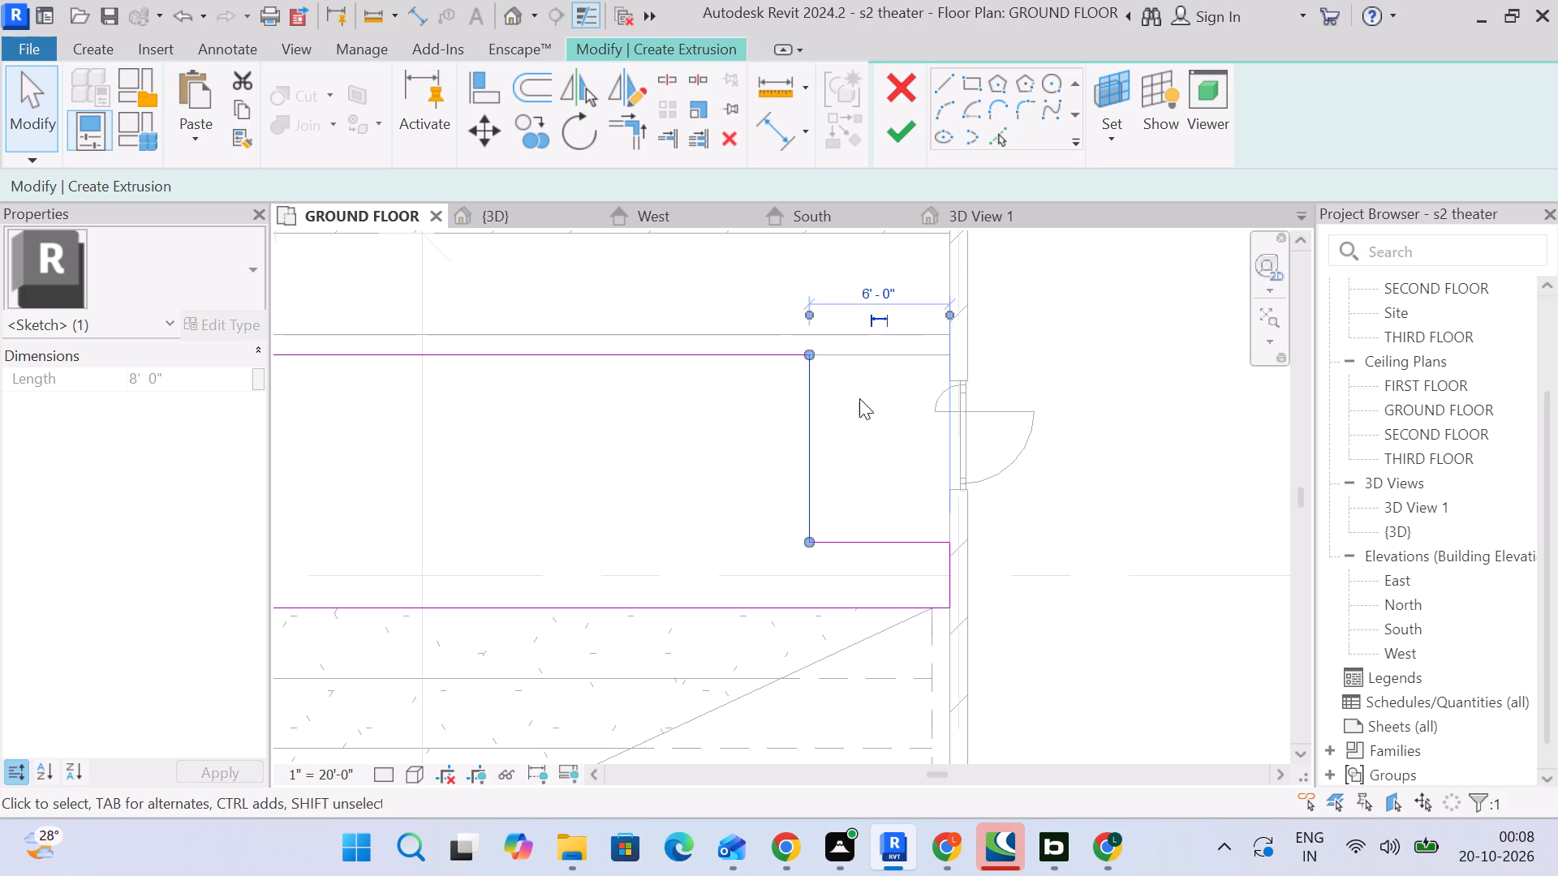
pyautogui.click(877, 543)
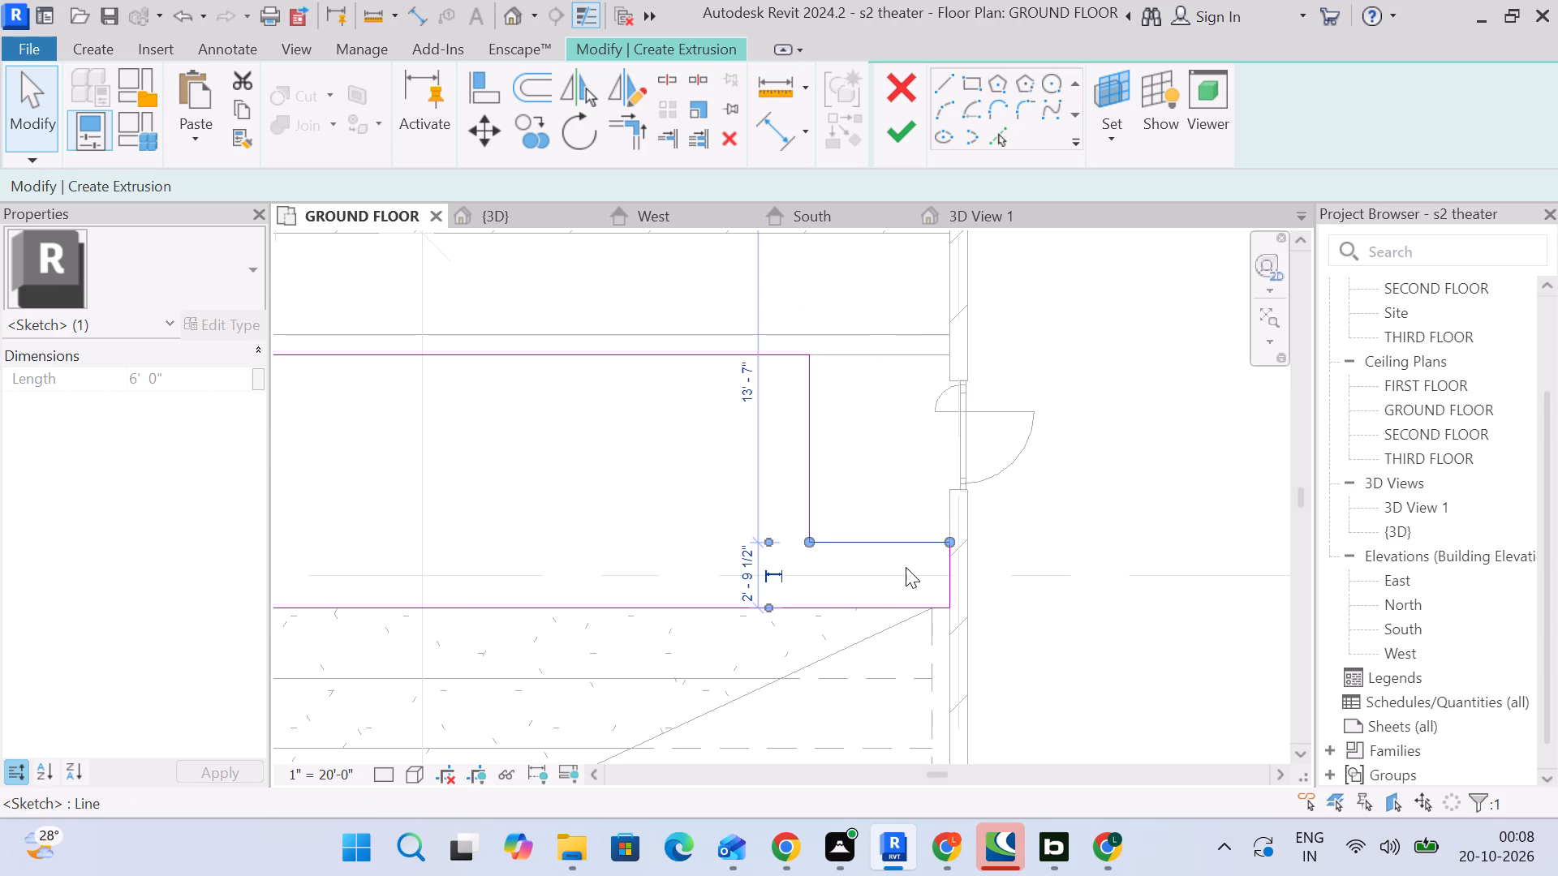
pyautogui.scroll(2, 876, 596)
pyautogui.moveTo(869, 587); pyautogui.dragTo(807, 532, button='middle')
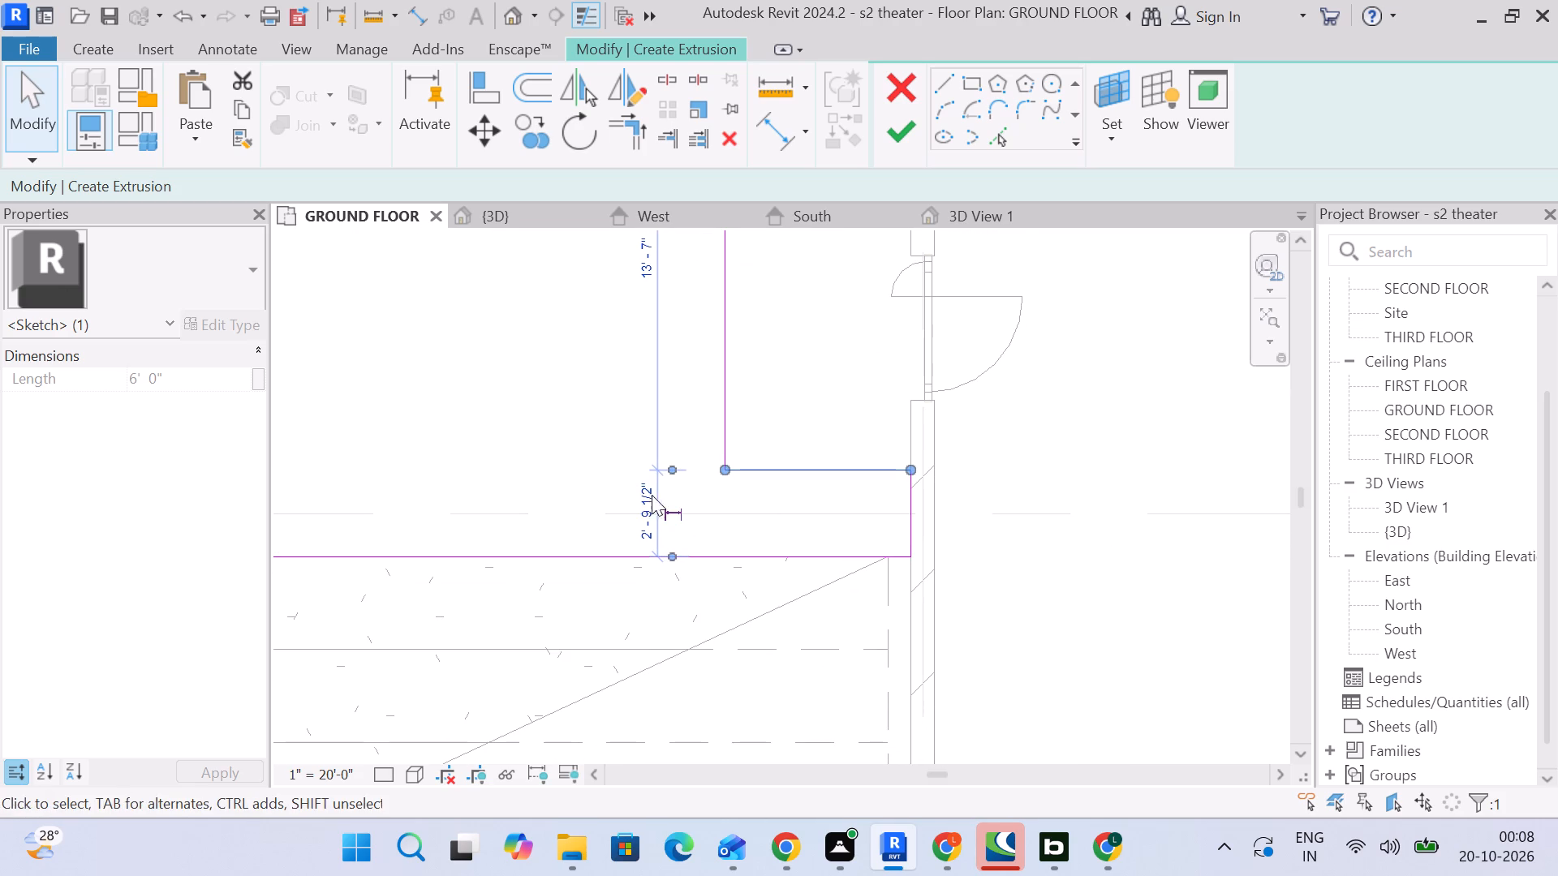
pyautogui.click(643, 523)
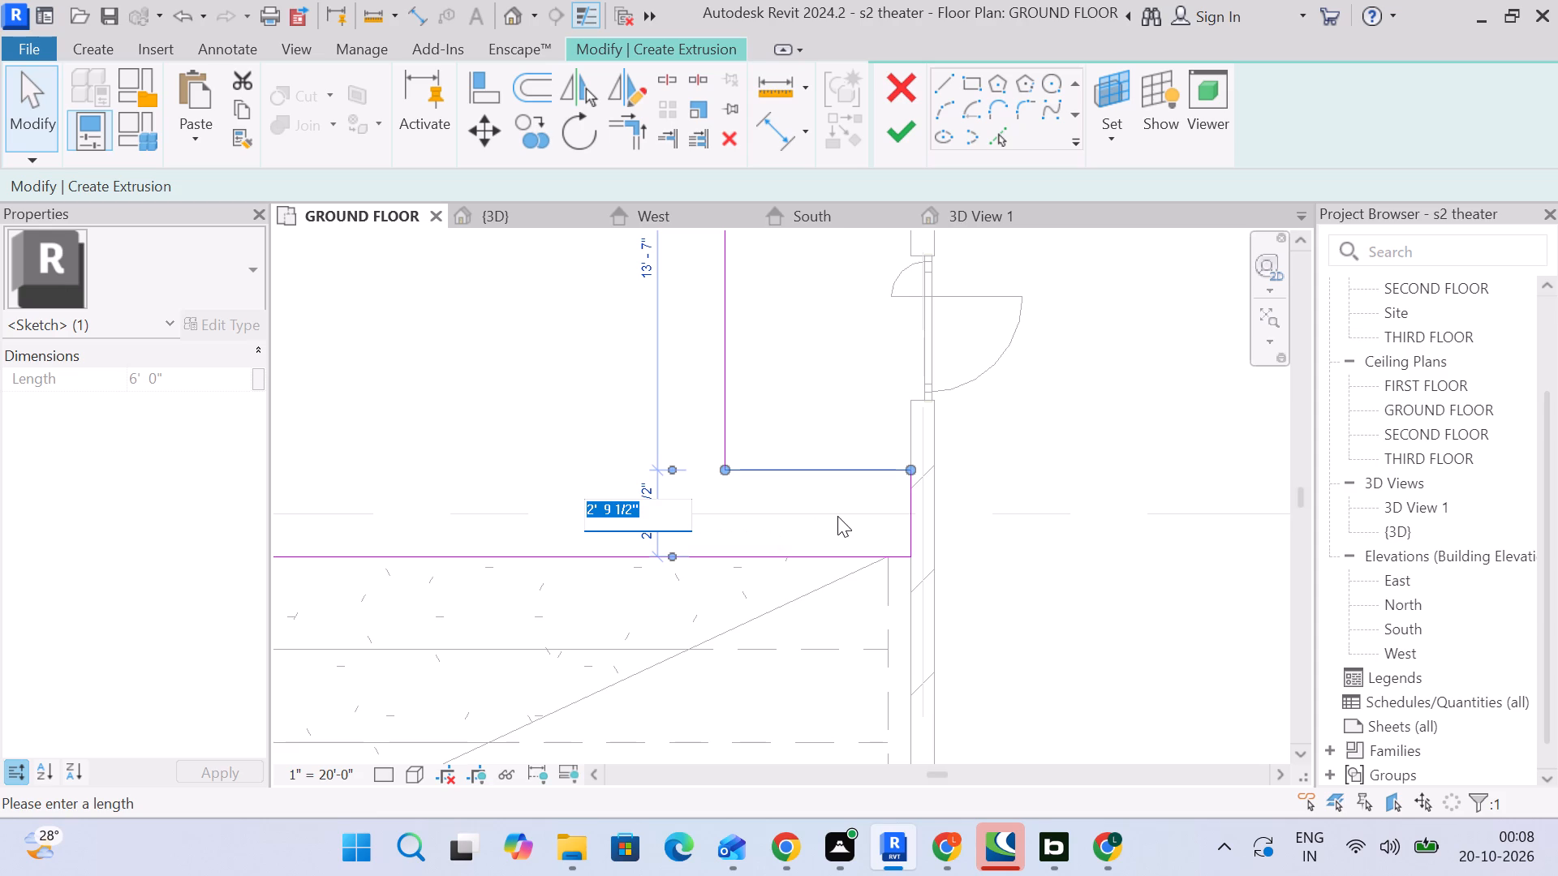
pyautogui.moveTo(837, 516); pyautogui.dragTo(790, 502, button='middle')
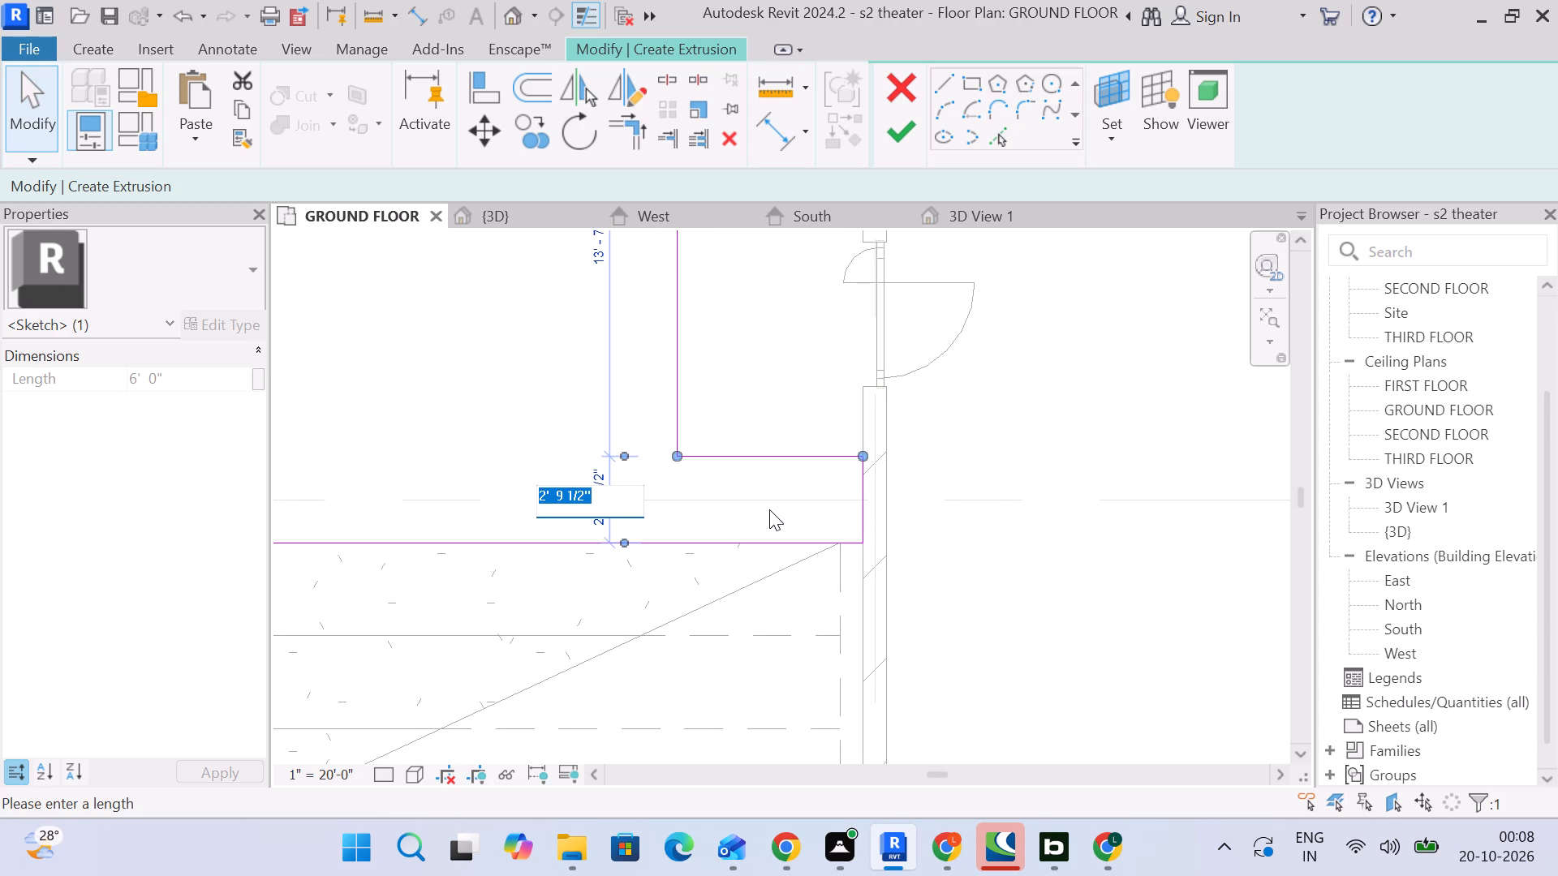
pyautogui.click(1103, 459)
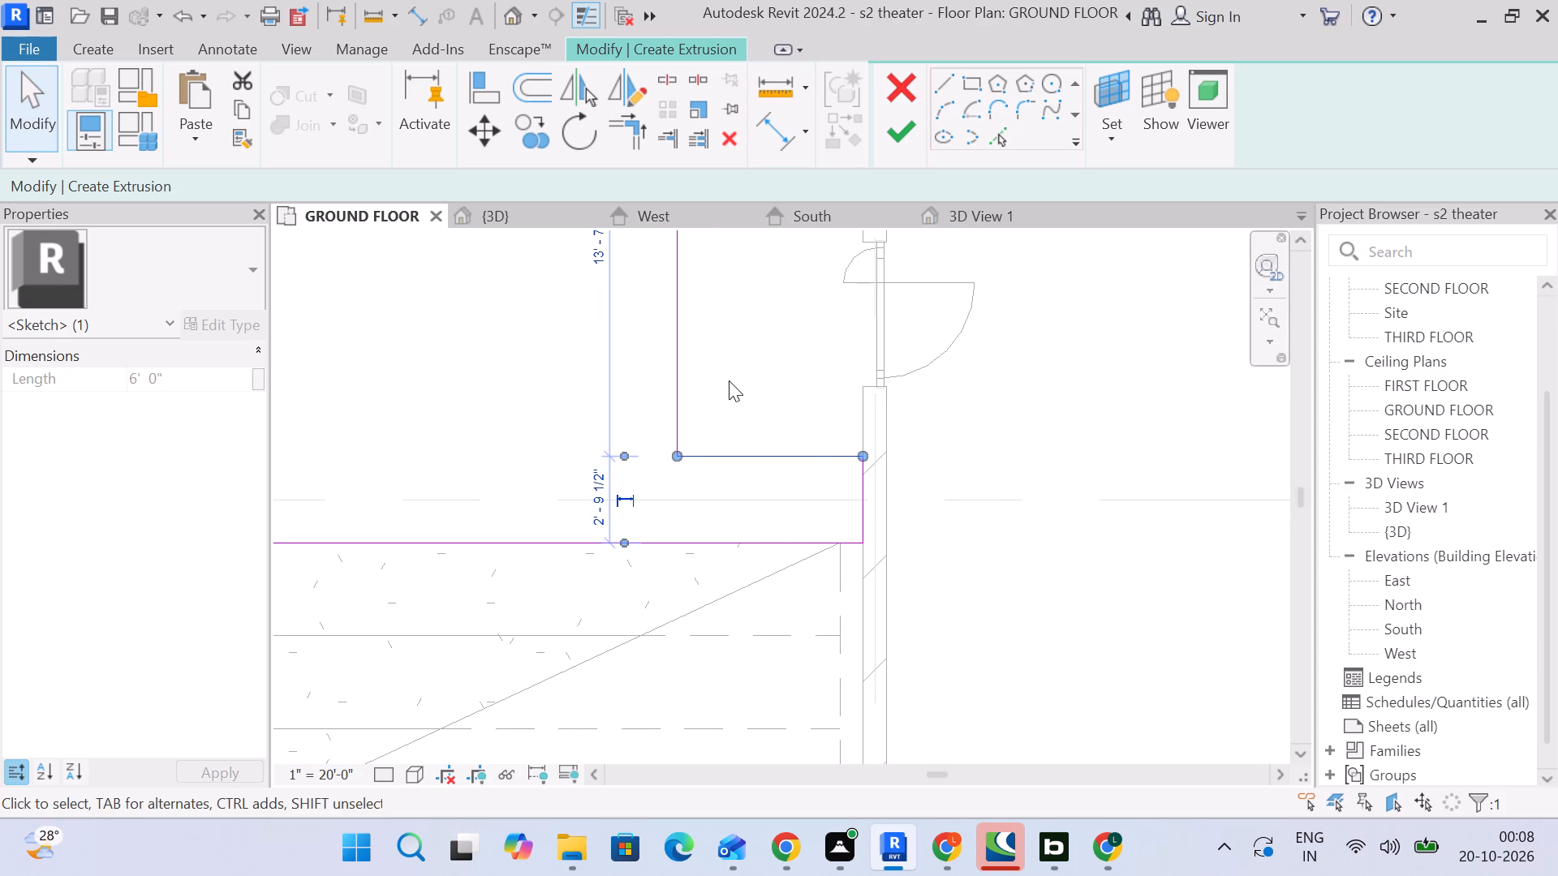
# Measure the notch's depth with an aligned dimension between its inner edge and the platform's upper edge line.
pyautogui.scroll(-2, 732, 376)
pyautogui.click(694, 345)
pyautogui.moveTo(717, 365); pyautogui.dragTo(703, 531, button='middle')
pyautogui.click(768, 605)
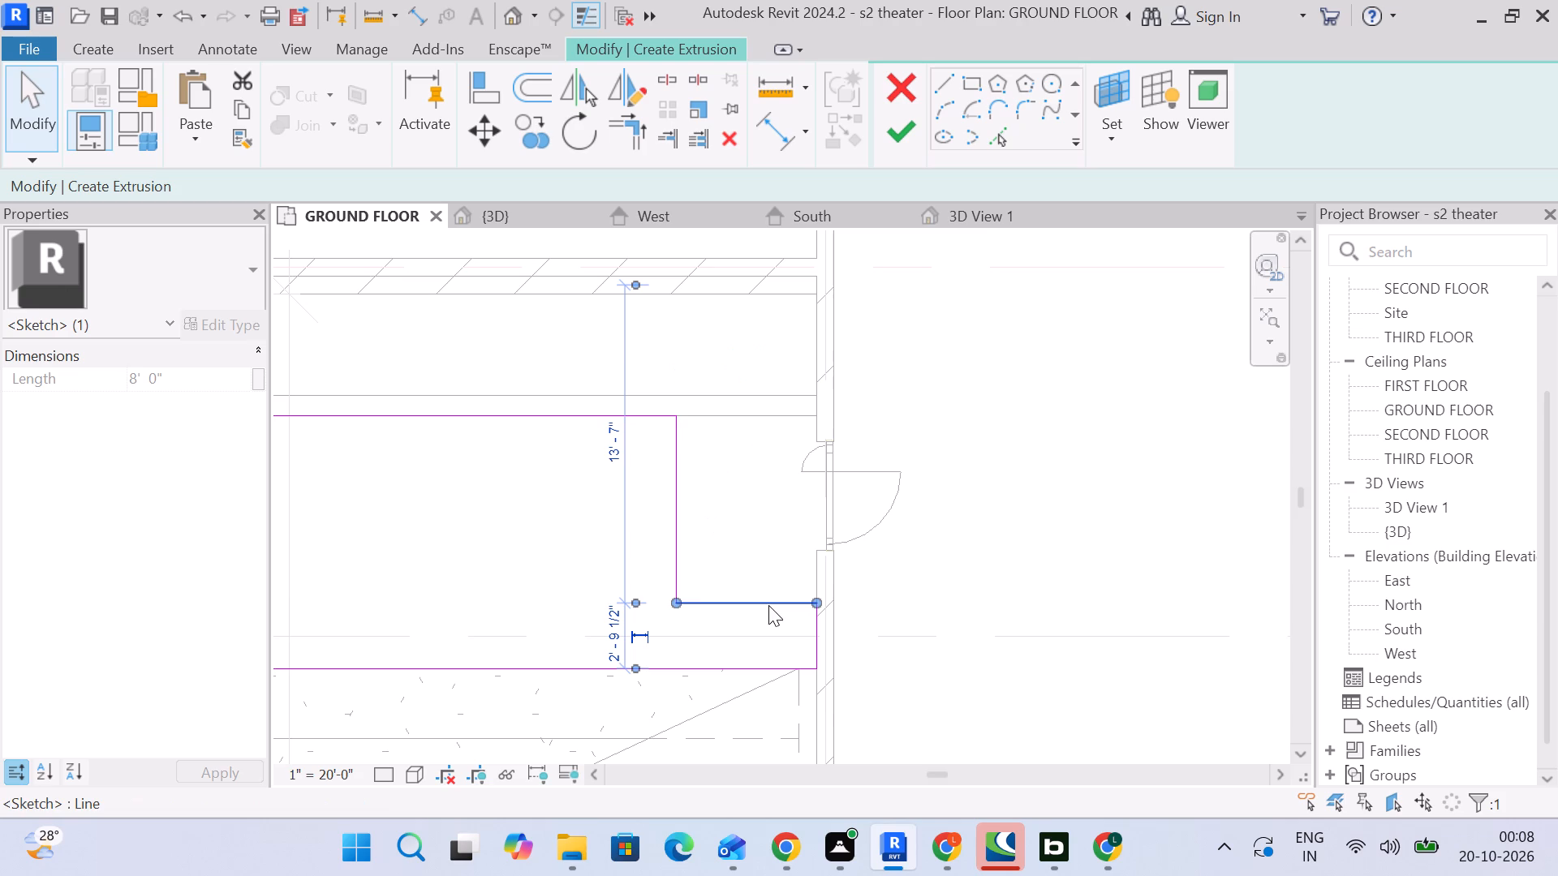
pyautogui.scroll(4, 633, 479)
pyautogui.moveTo(684, 496); pyautogui.dragTo(688, 444, button='middle')
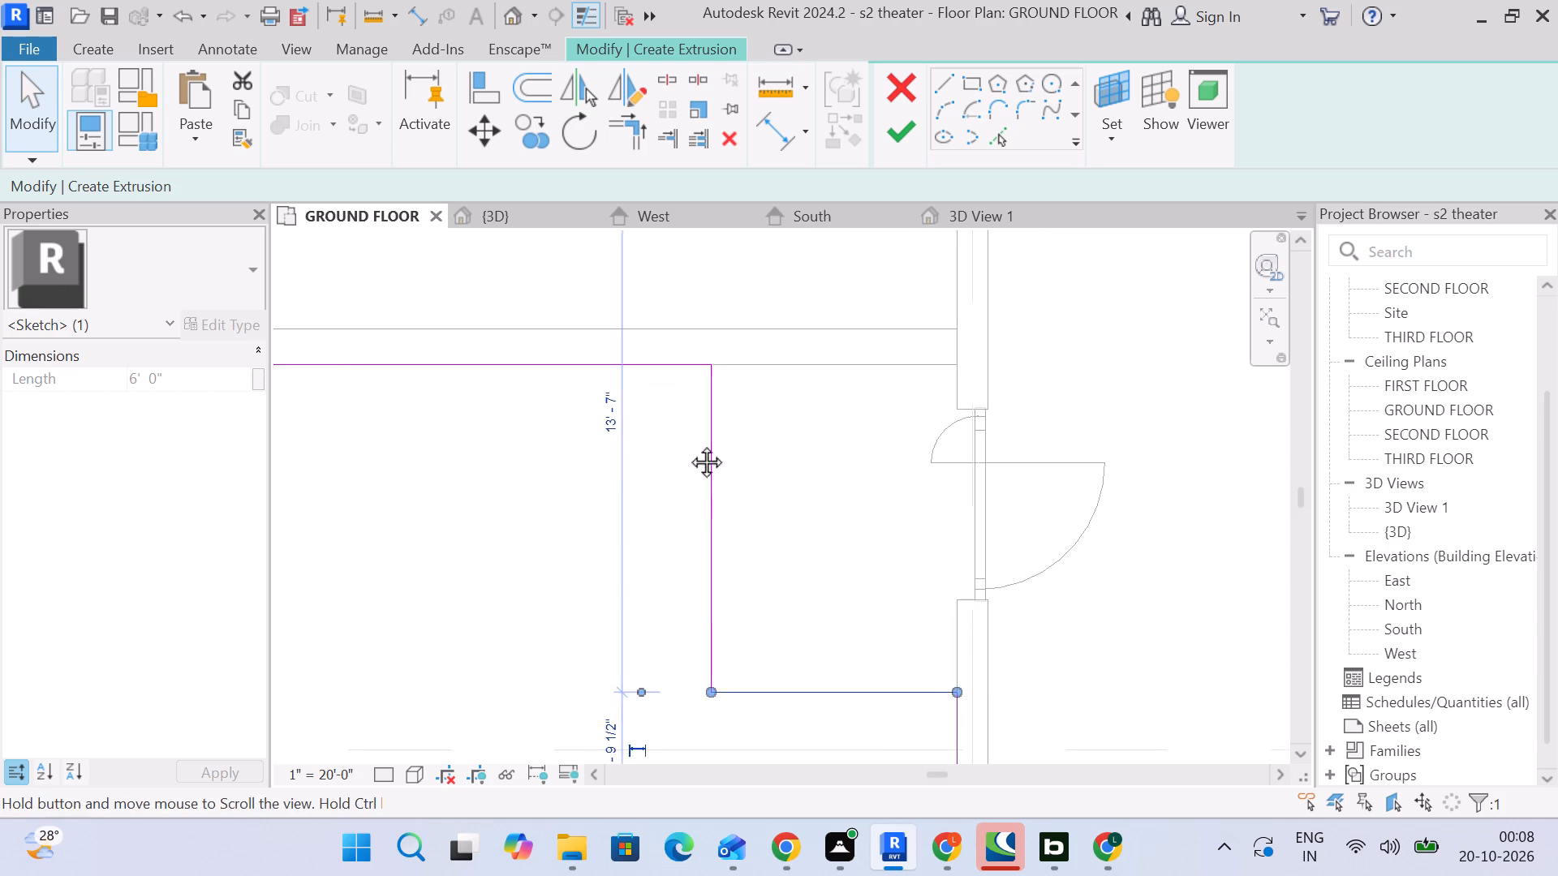
pyautogui.moveTo(688, 444); pyautogui.dragTo(678, 336, button='middle')
pyautogui.moveTo(763, 136); pyautogui.dragTo(774, 162)
pyautogui.moveTo(717, 386); pyautogui.dragTo(678, 524, button='middle')
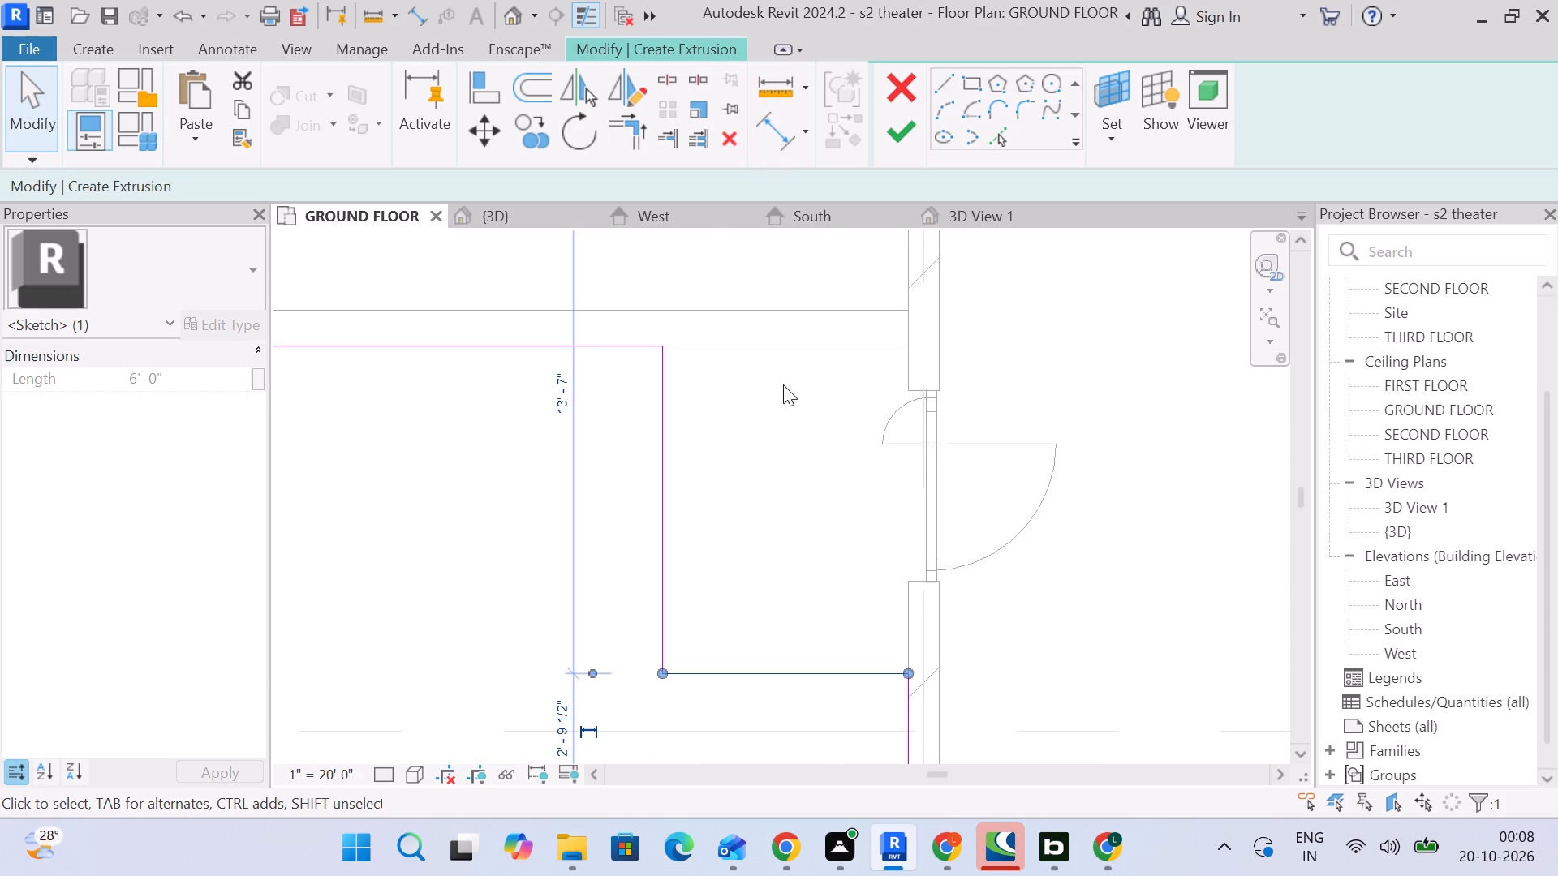
pyautogui.click(770, 346)
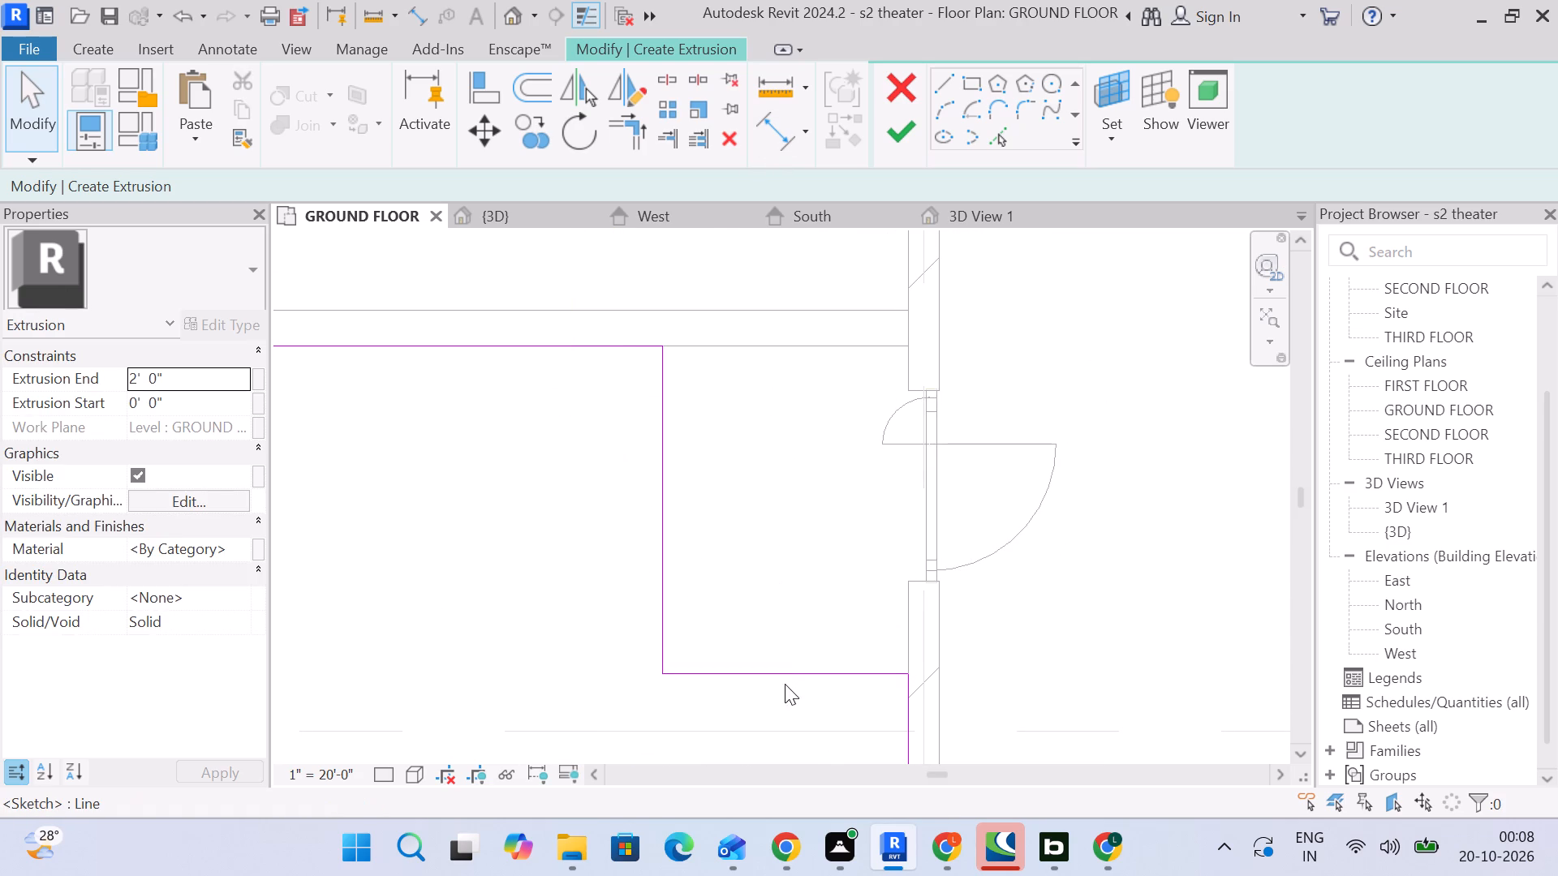
pyautogui.click(784, 681)
pyautogui.click(774, 144)
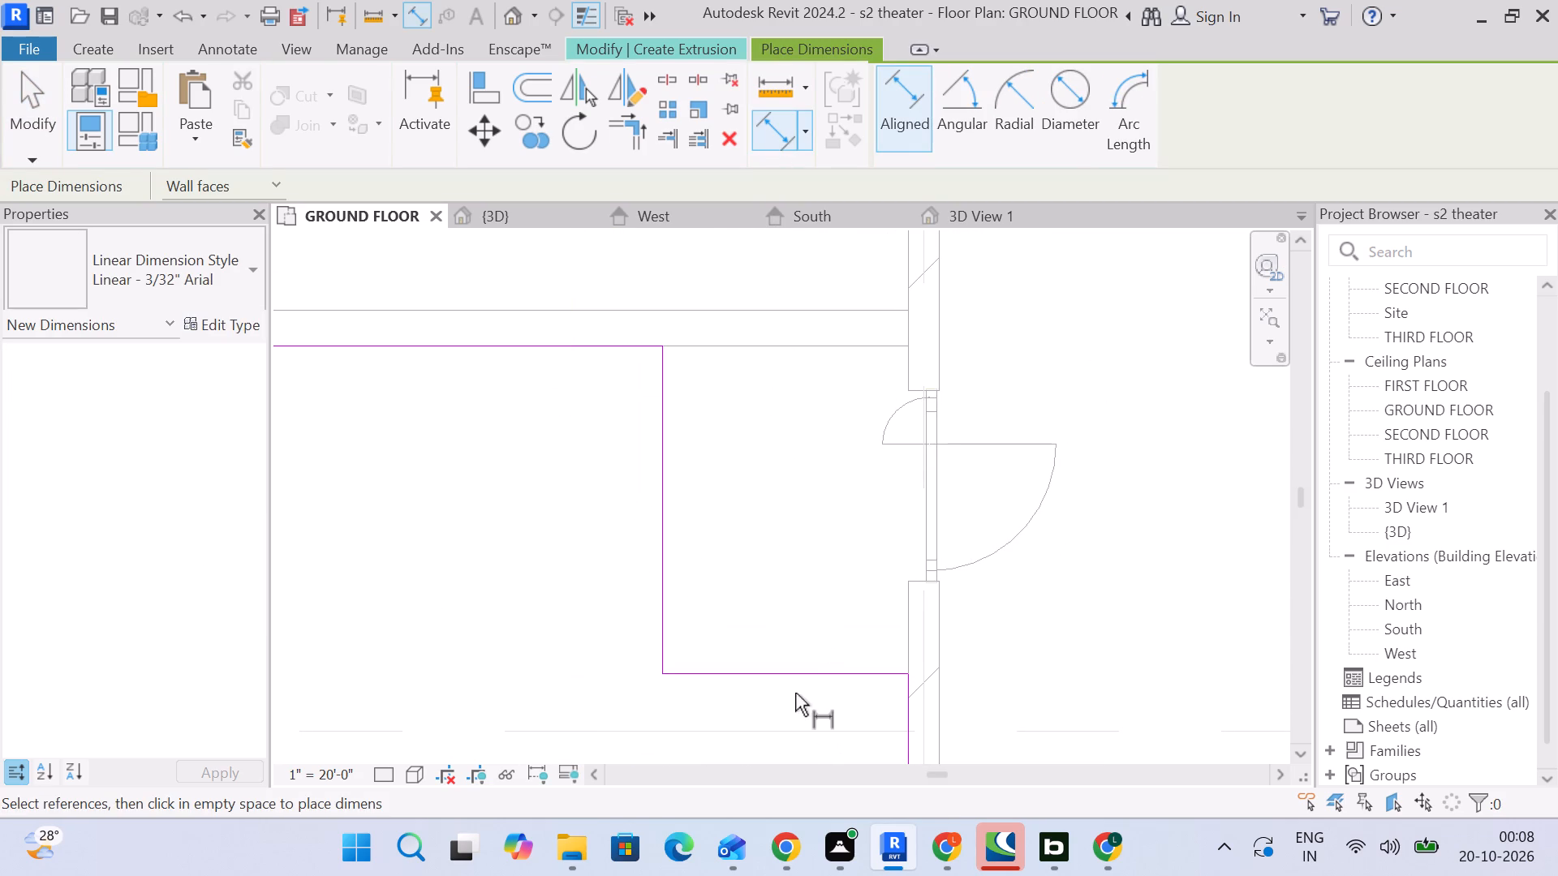
pyautogui.click(793, 678)
pyautogui.click(800, 344)
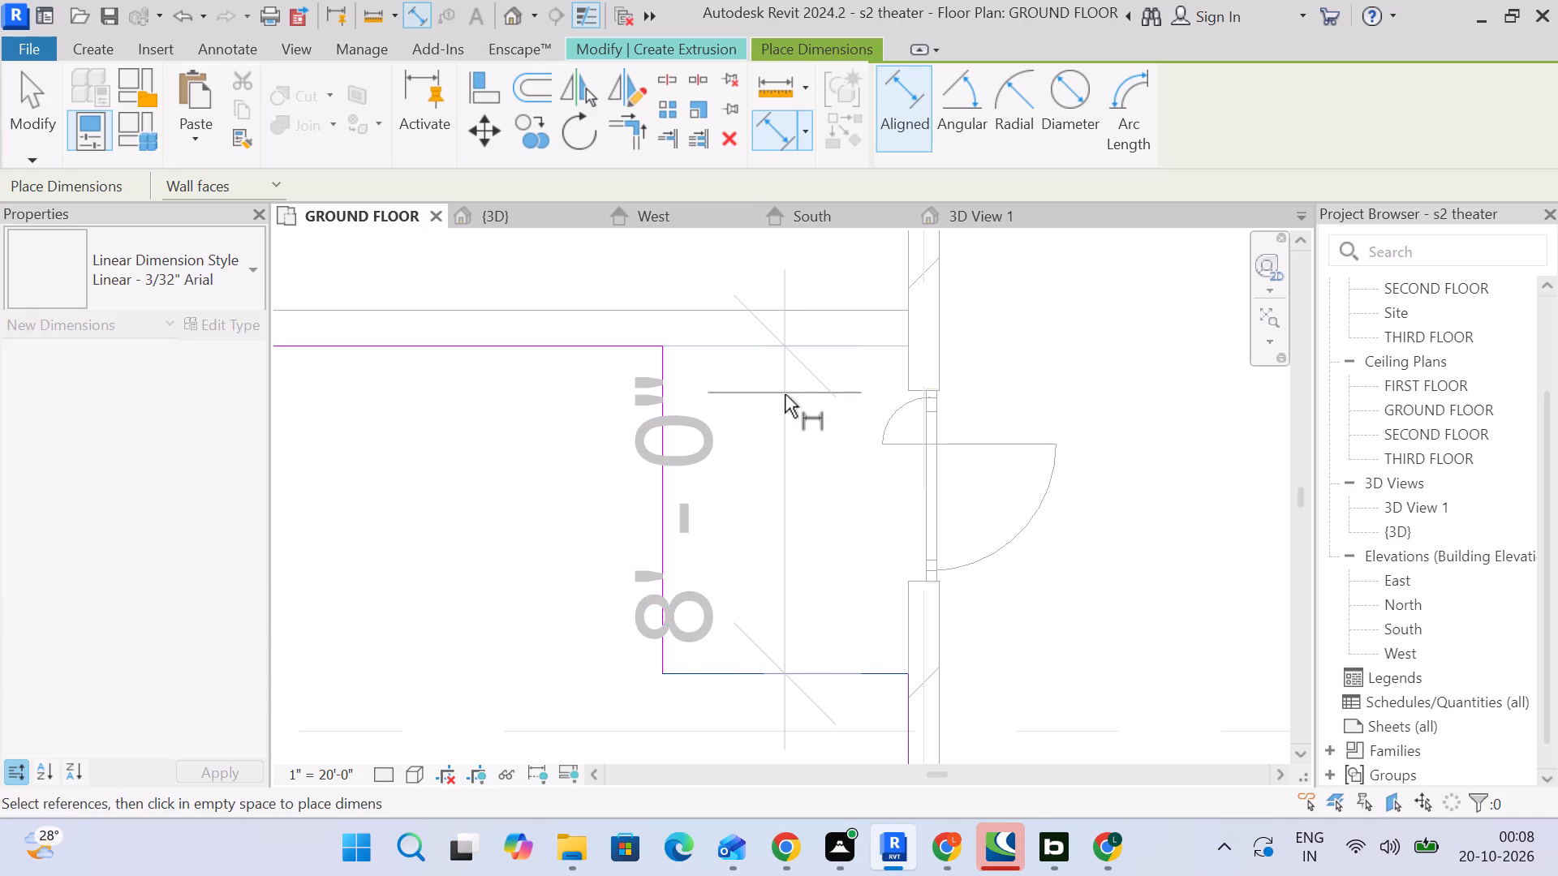
pyautogui.press('Escape')
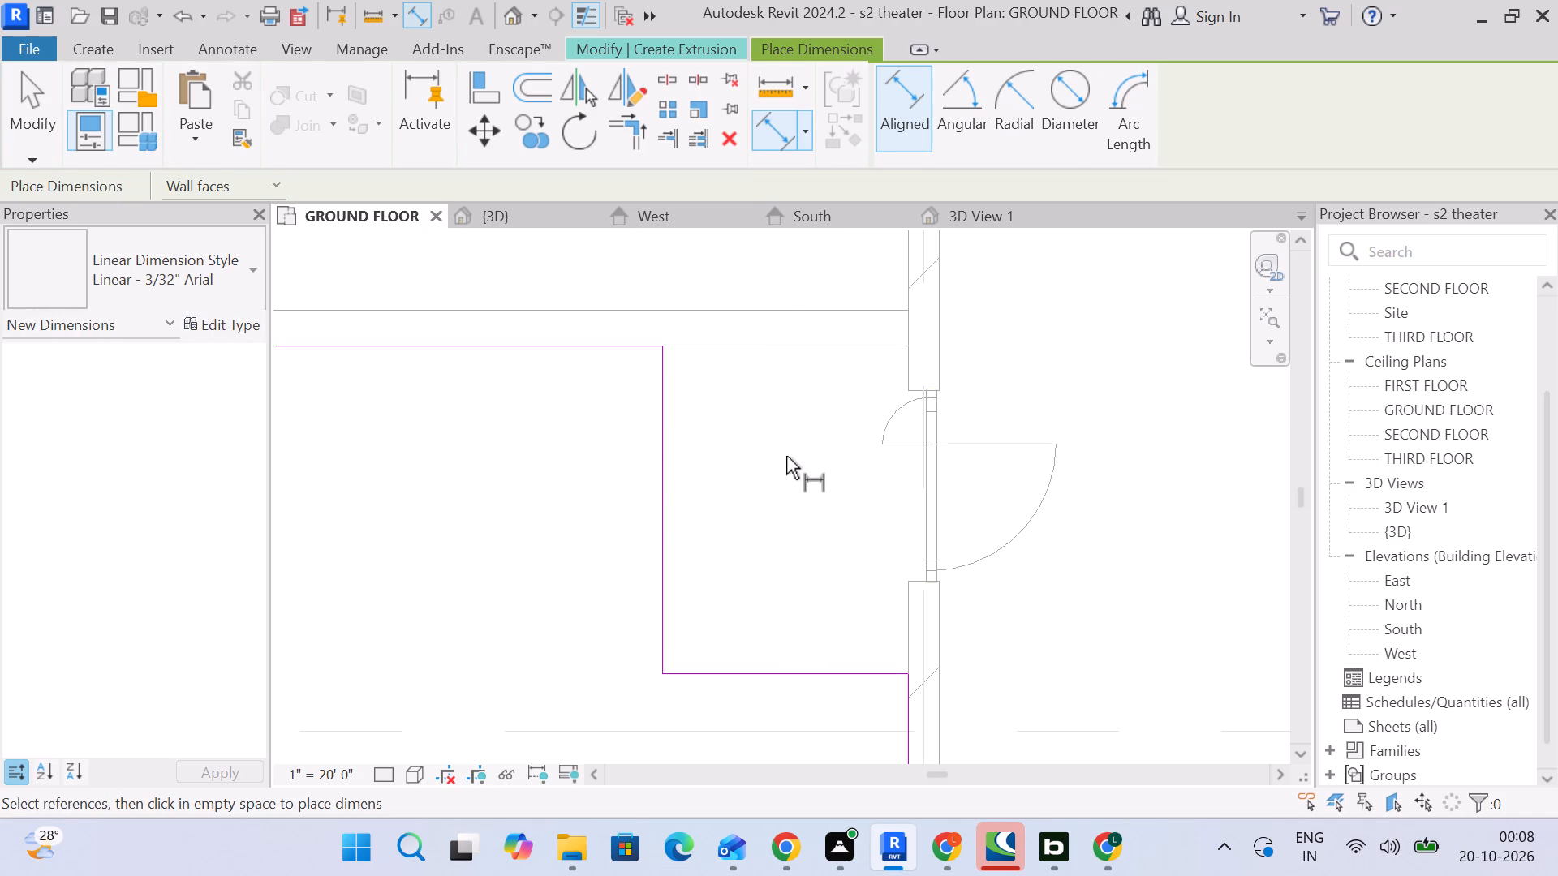
pyautogui.click(38, 123)
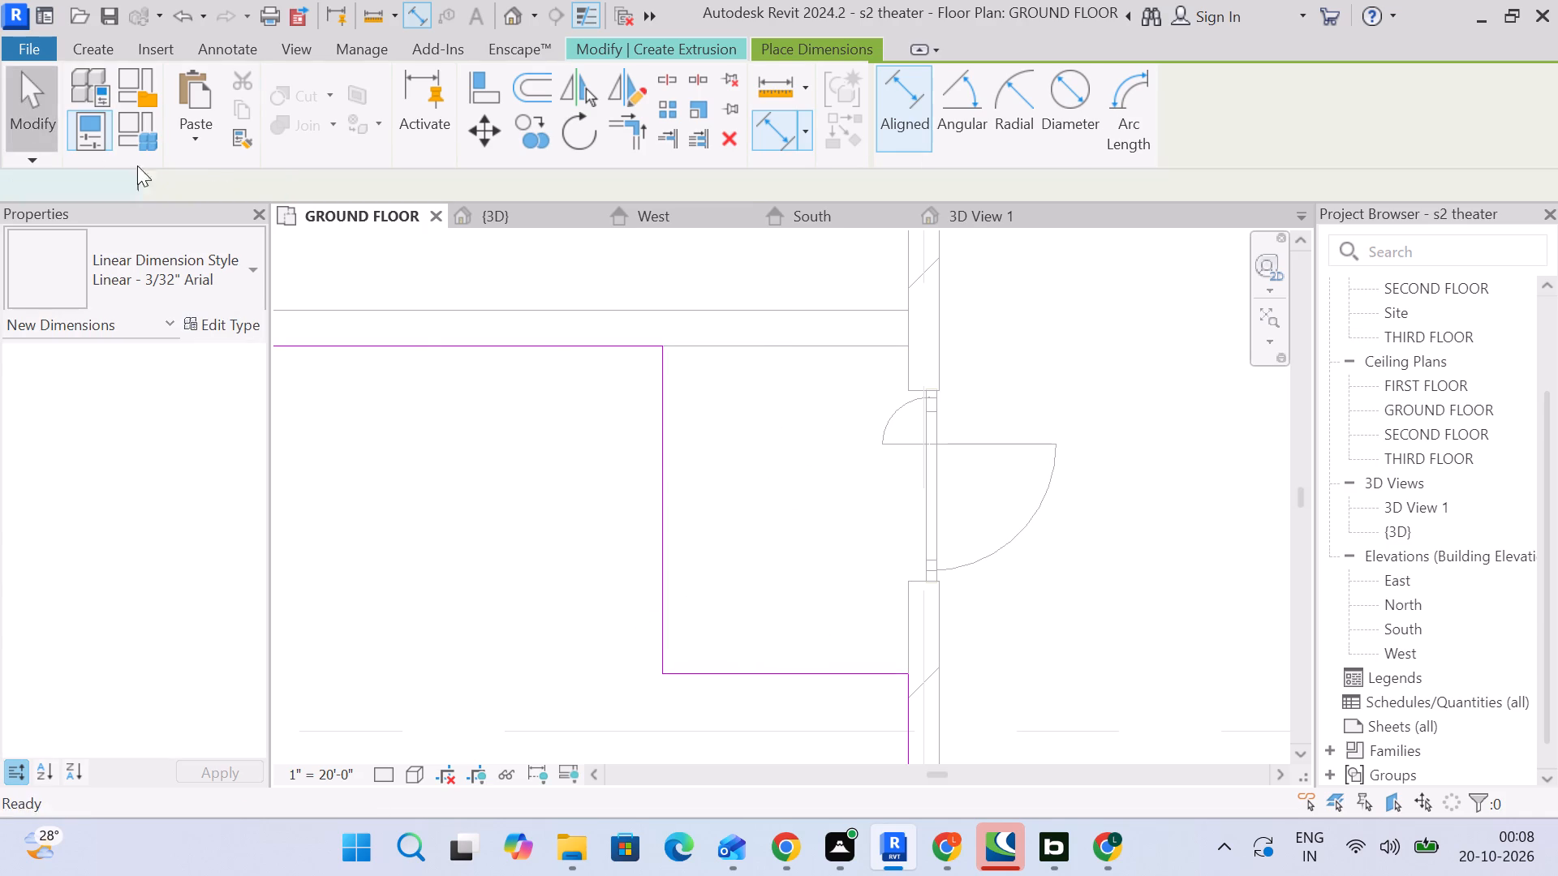
# Examine the edges of the platform sketch and its full extent across the auditorium.
pyautogui.scroll(-4, 581, 438)
pyautogui.moveTo(622, 449); pyautogui.dragTo(605, 338, button='middle')
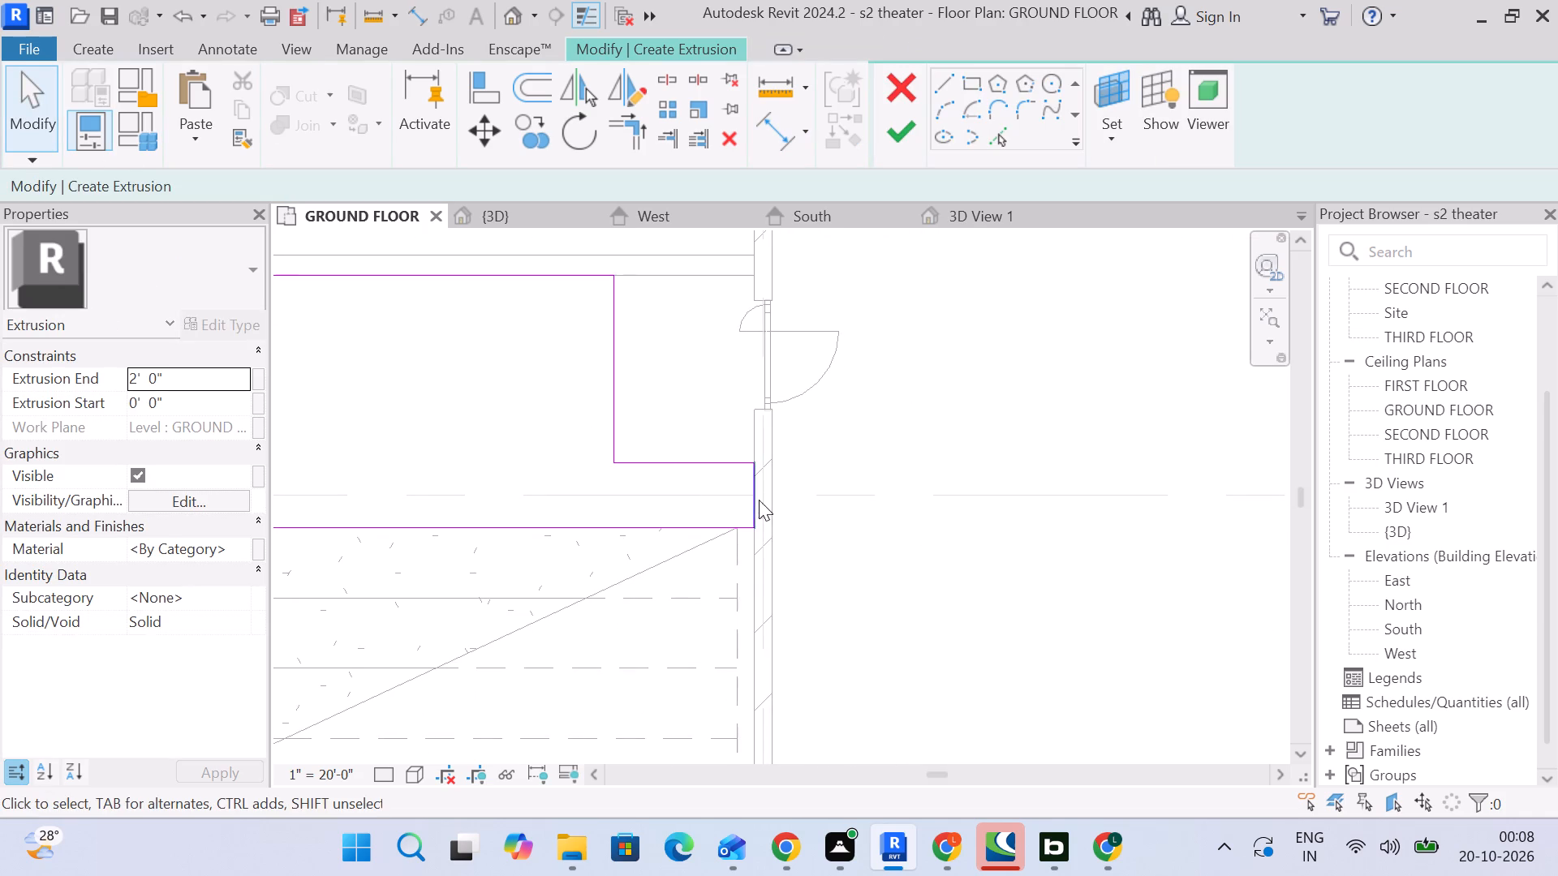
pyautogui.click(758, 501)
pyautogui.click(713, 473)
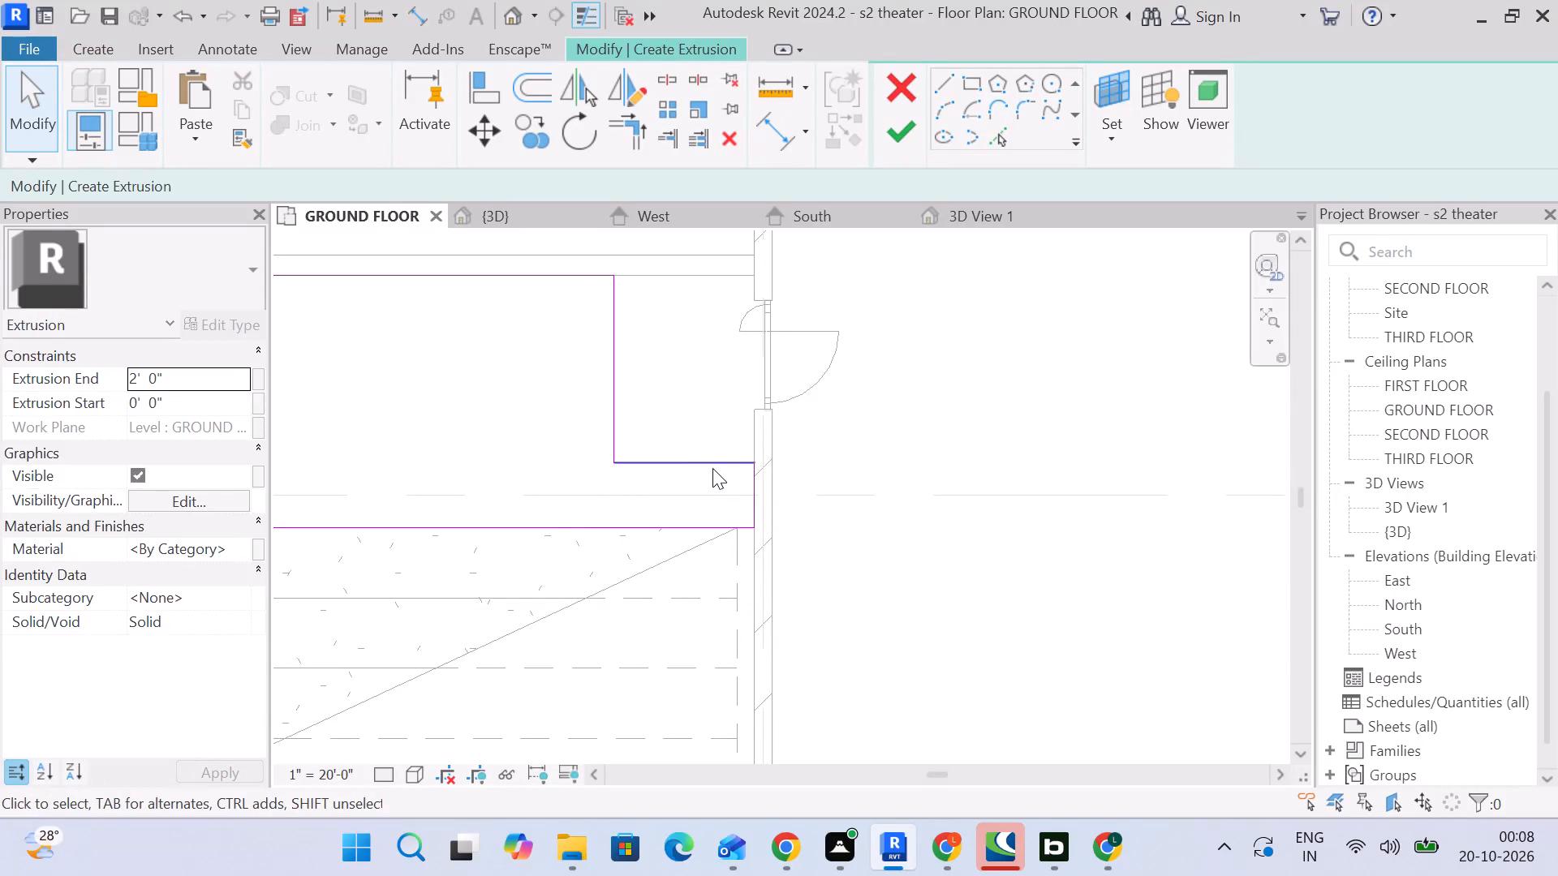
pyautogui.click(711, 463)
pyautogui.click(729, 530)
pyautogui.scroll(-12, 864, 504)
pyautogui.scroll(10, 433, 514)
pyautogui.scroll(-4, 828, 468)
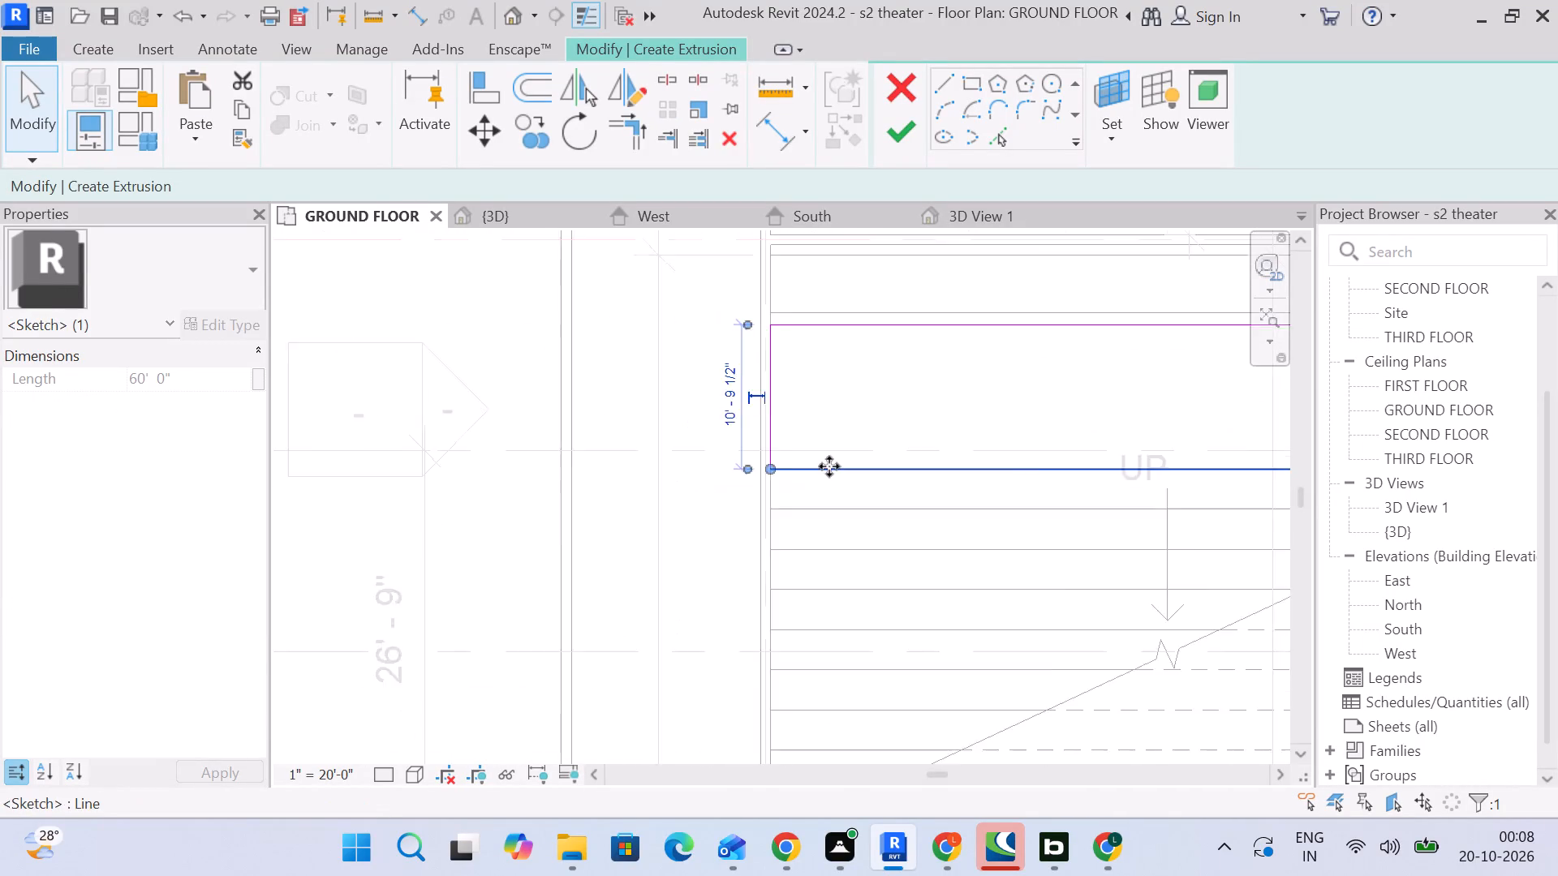
pyautogui.scroll(-1, 829, 466)
pyautogui.moveTo(829, 466); pyautogui.dragTo(613, 457, button='middle')
pyautogui.scroll(1, 613, 432)
pyautogui.scroll(-4, 662, 445)
pyautogui.moveTo(906, 476); pyautogui.dragTo(728, 453, button='middle')
pyautogui.click(952, 383)
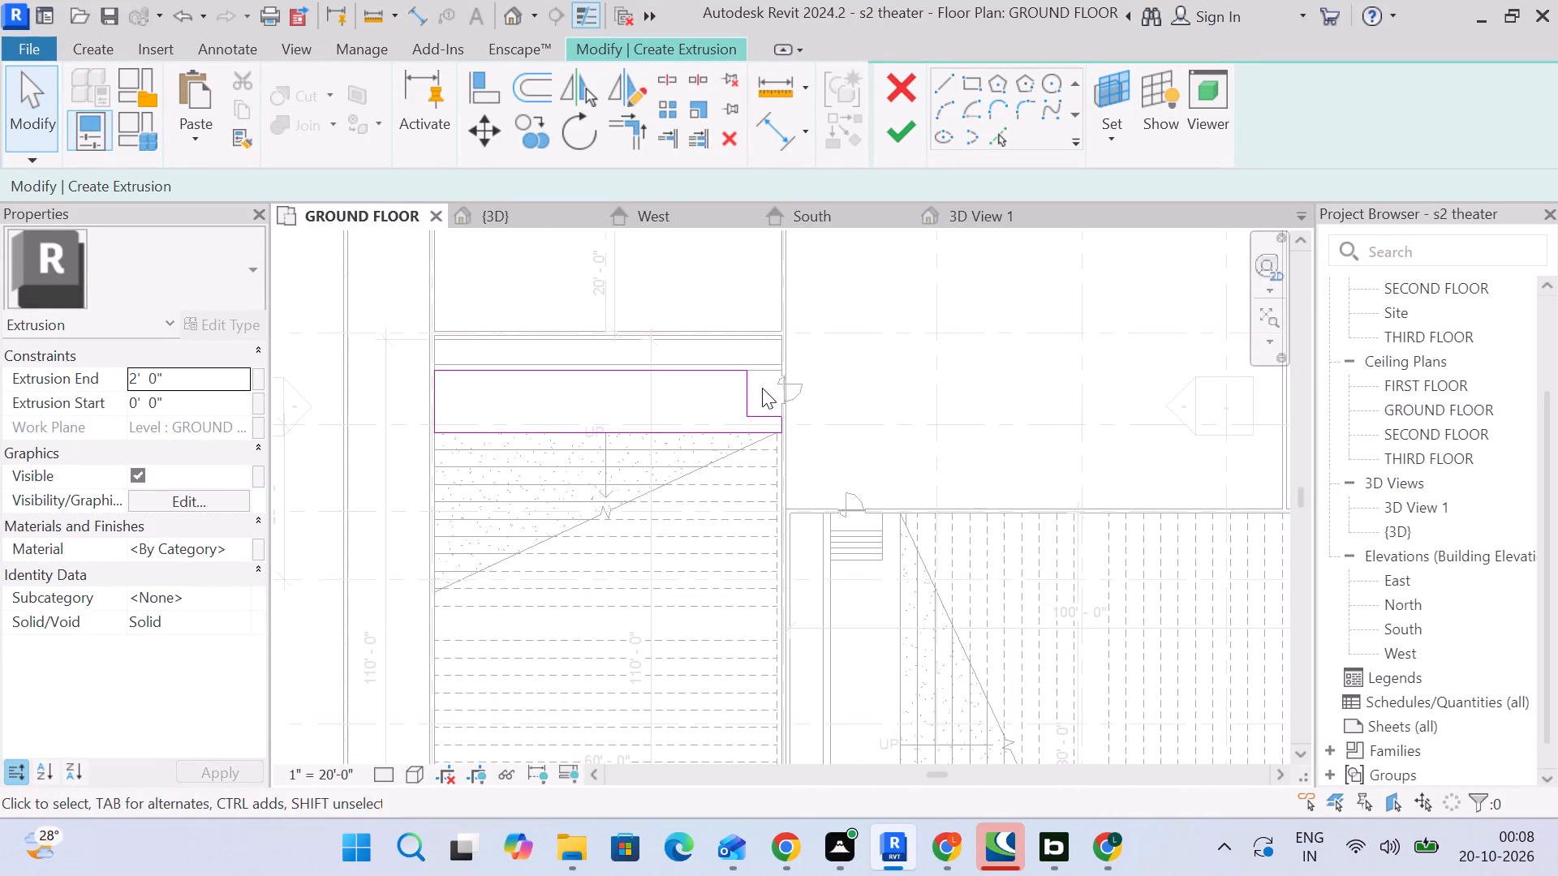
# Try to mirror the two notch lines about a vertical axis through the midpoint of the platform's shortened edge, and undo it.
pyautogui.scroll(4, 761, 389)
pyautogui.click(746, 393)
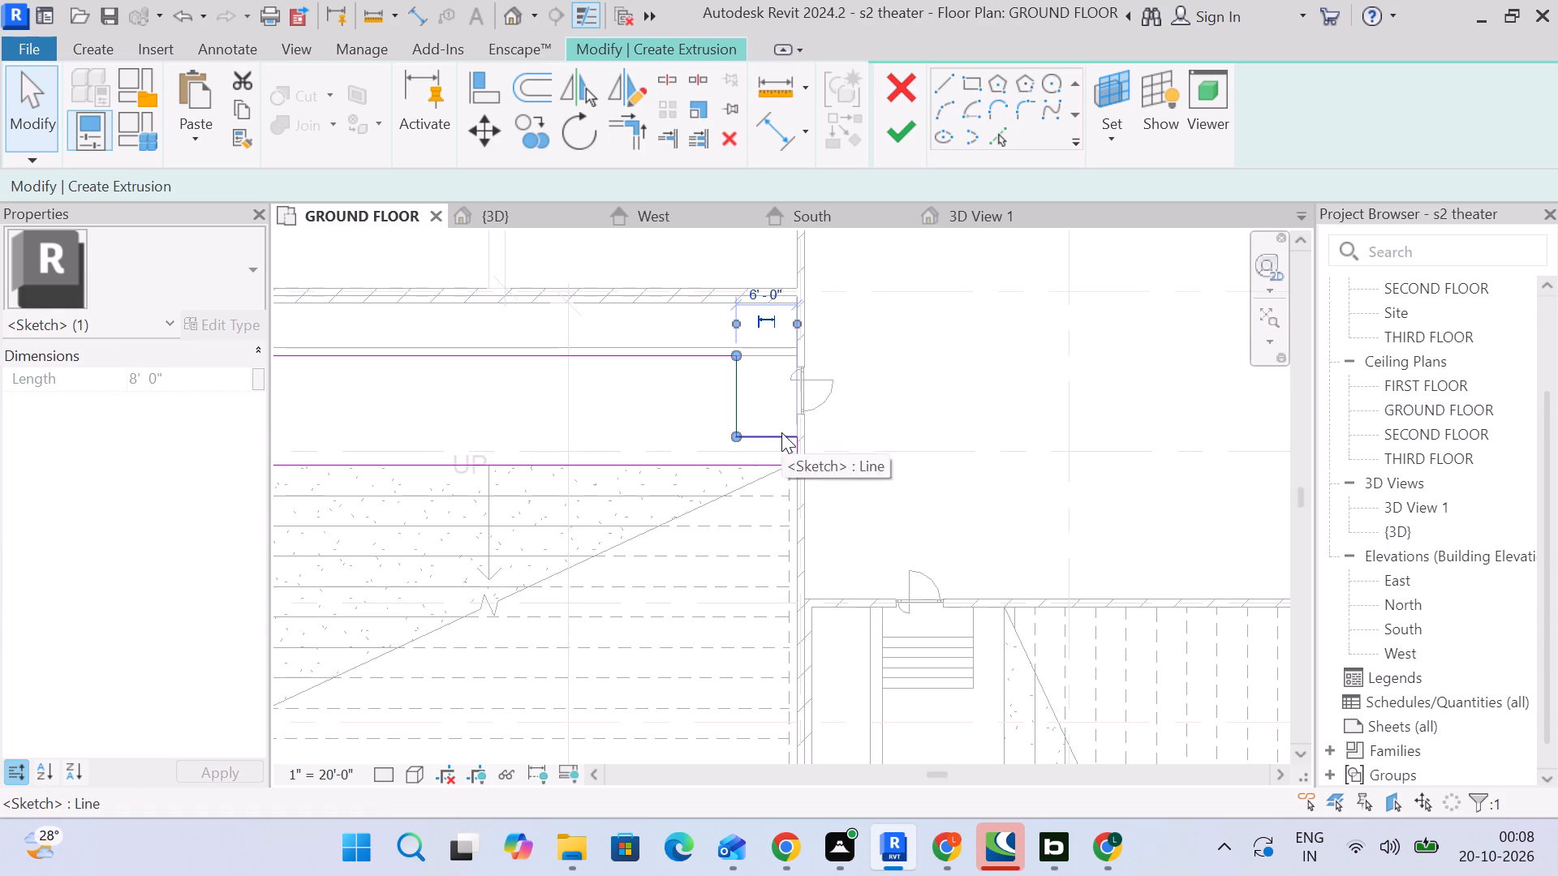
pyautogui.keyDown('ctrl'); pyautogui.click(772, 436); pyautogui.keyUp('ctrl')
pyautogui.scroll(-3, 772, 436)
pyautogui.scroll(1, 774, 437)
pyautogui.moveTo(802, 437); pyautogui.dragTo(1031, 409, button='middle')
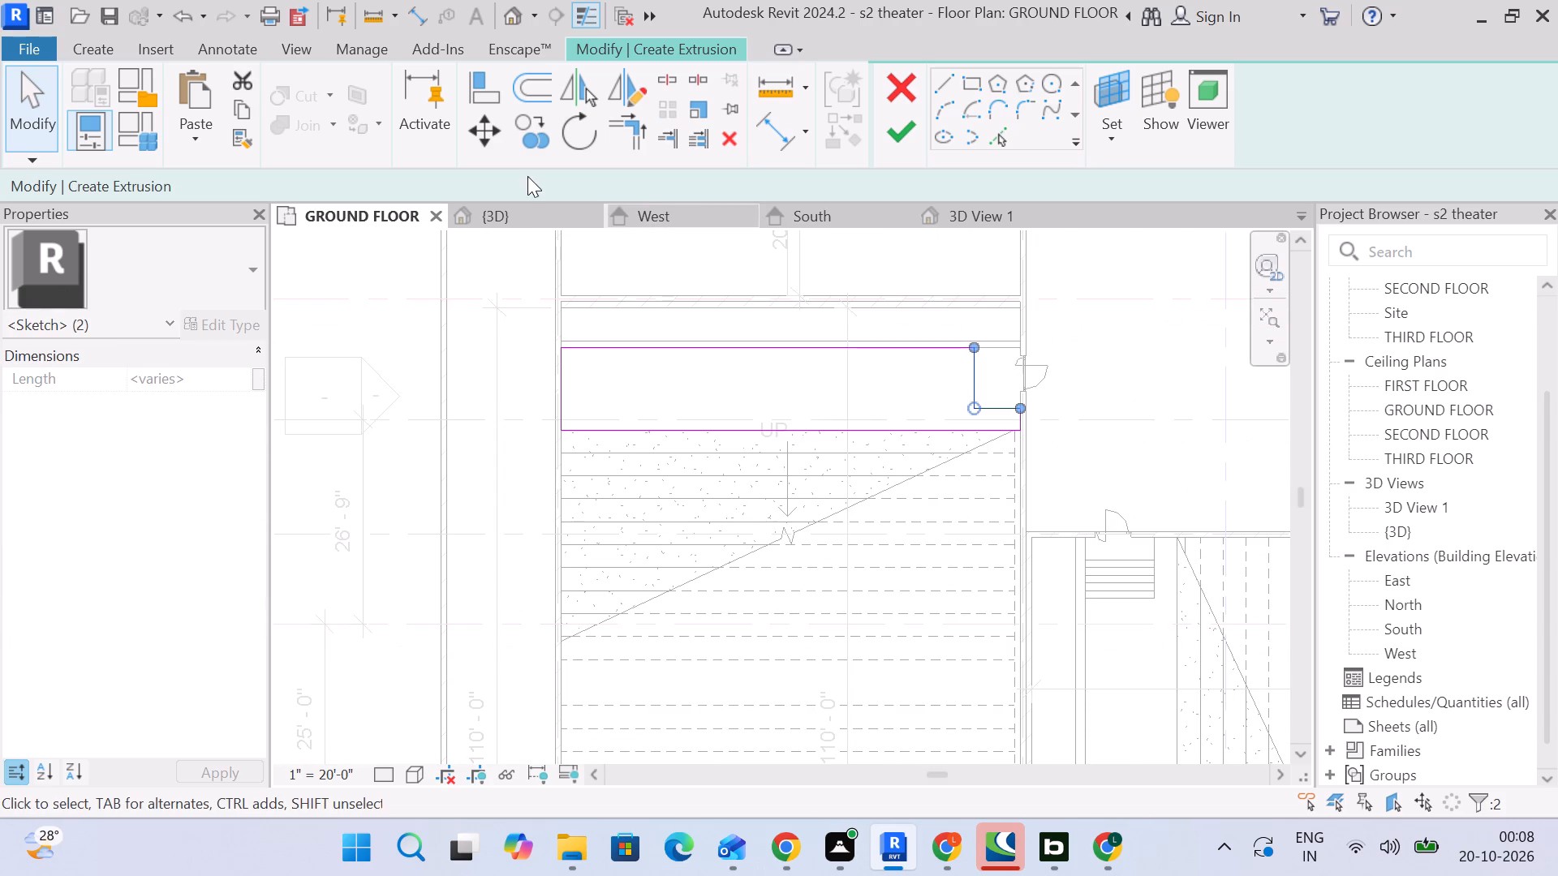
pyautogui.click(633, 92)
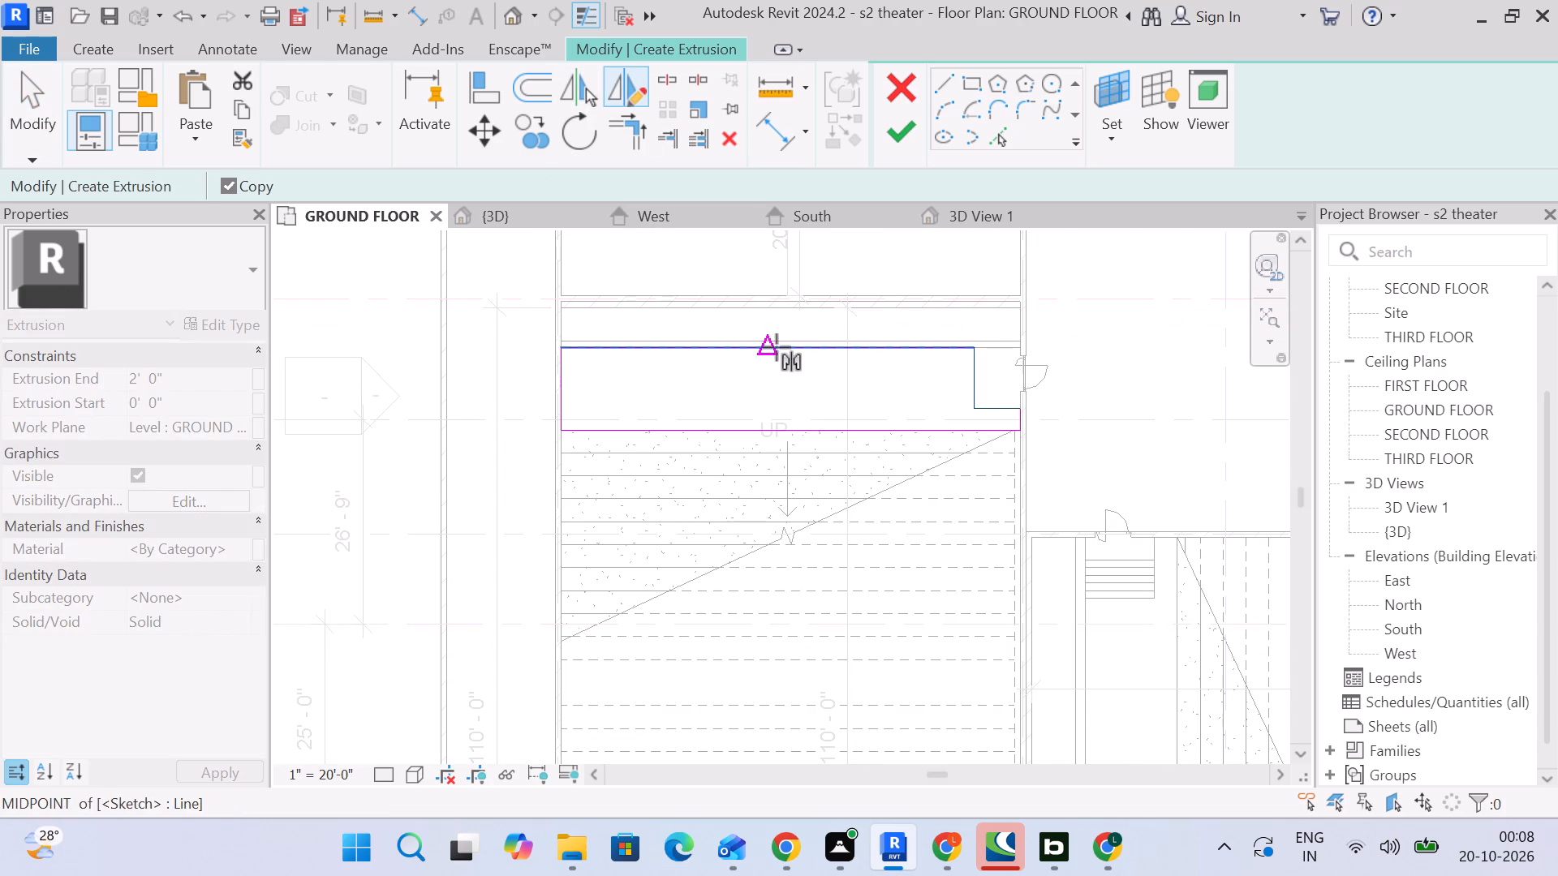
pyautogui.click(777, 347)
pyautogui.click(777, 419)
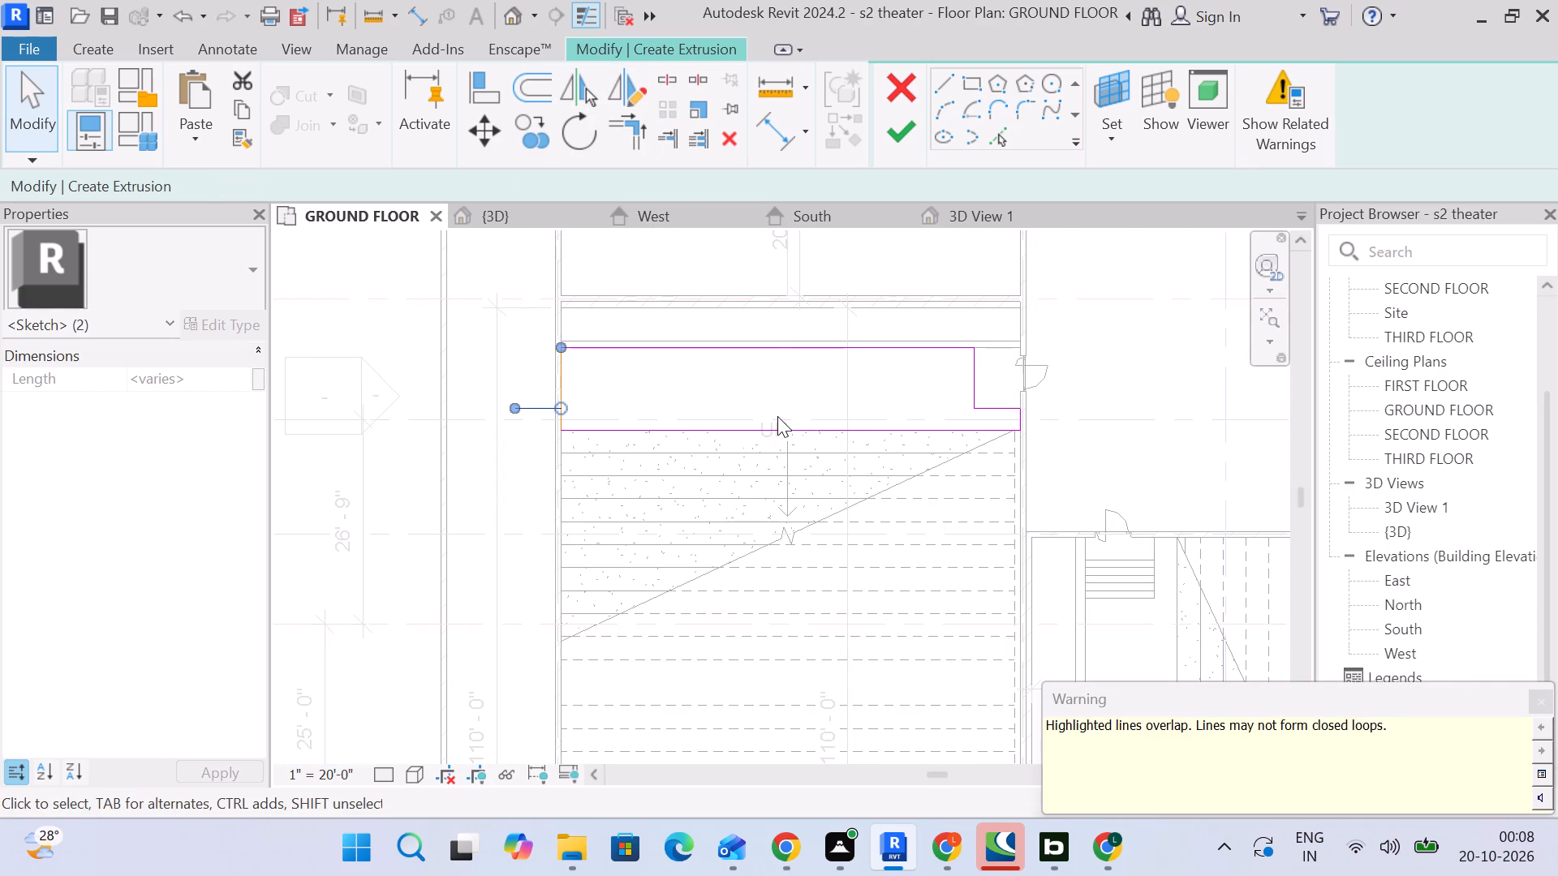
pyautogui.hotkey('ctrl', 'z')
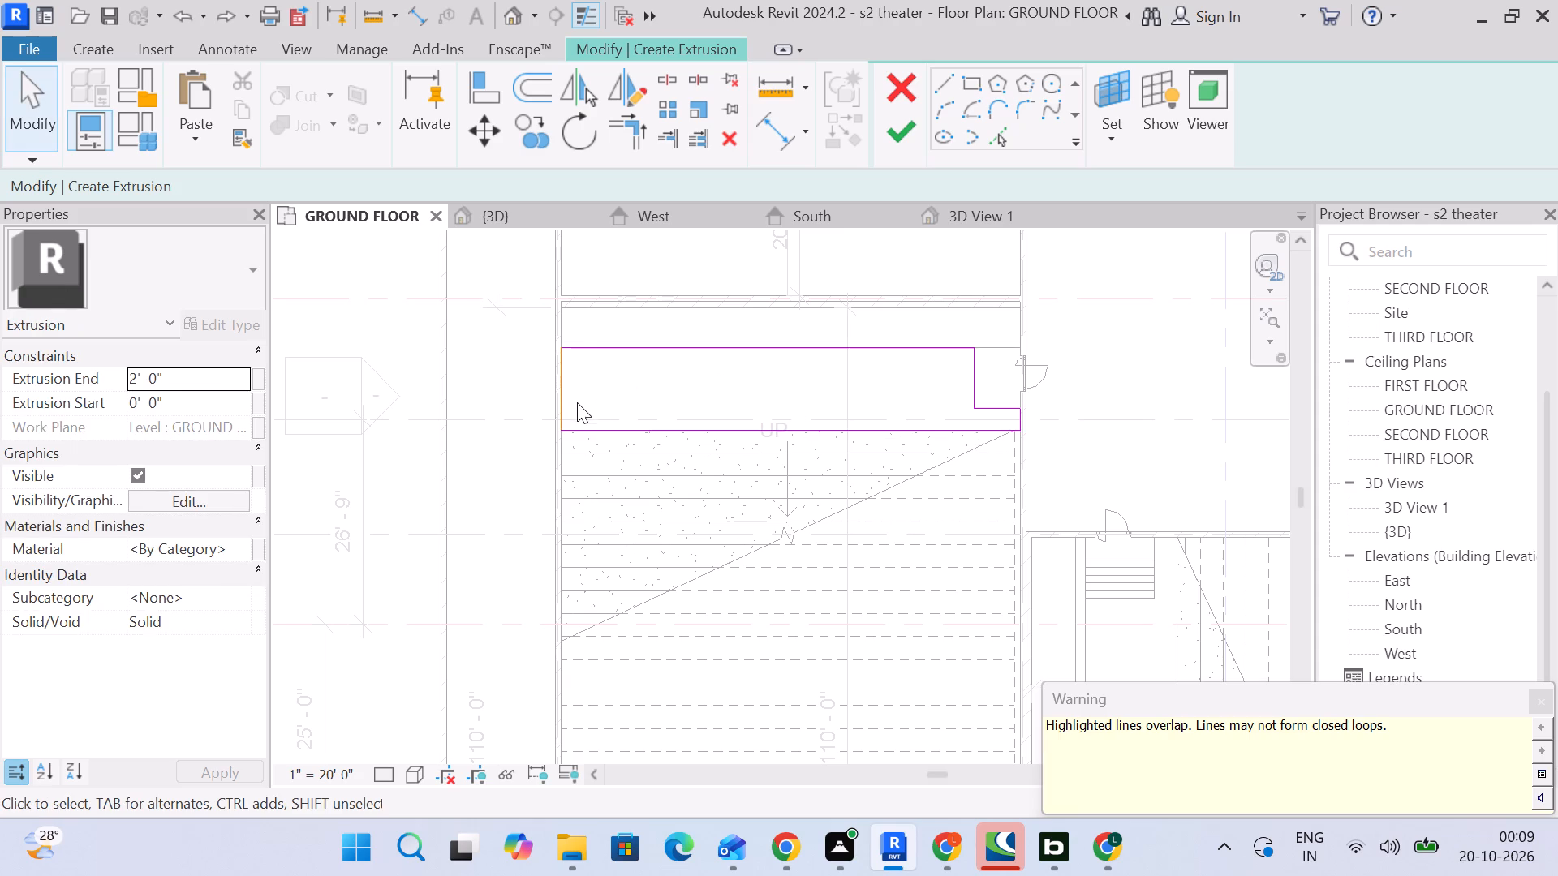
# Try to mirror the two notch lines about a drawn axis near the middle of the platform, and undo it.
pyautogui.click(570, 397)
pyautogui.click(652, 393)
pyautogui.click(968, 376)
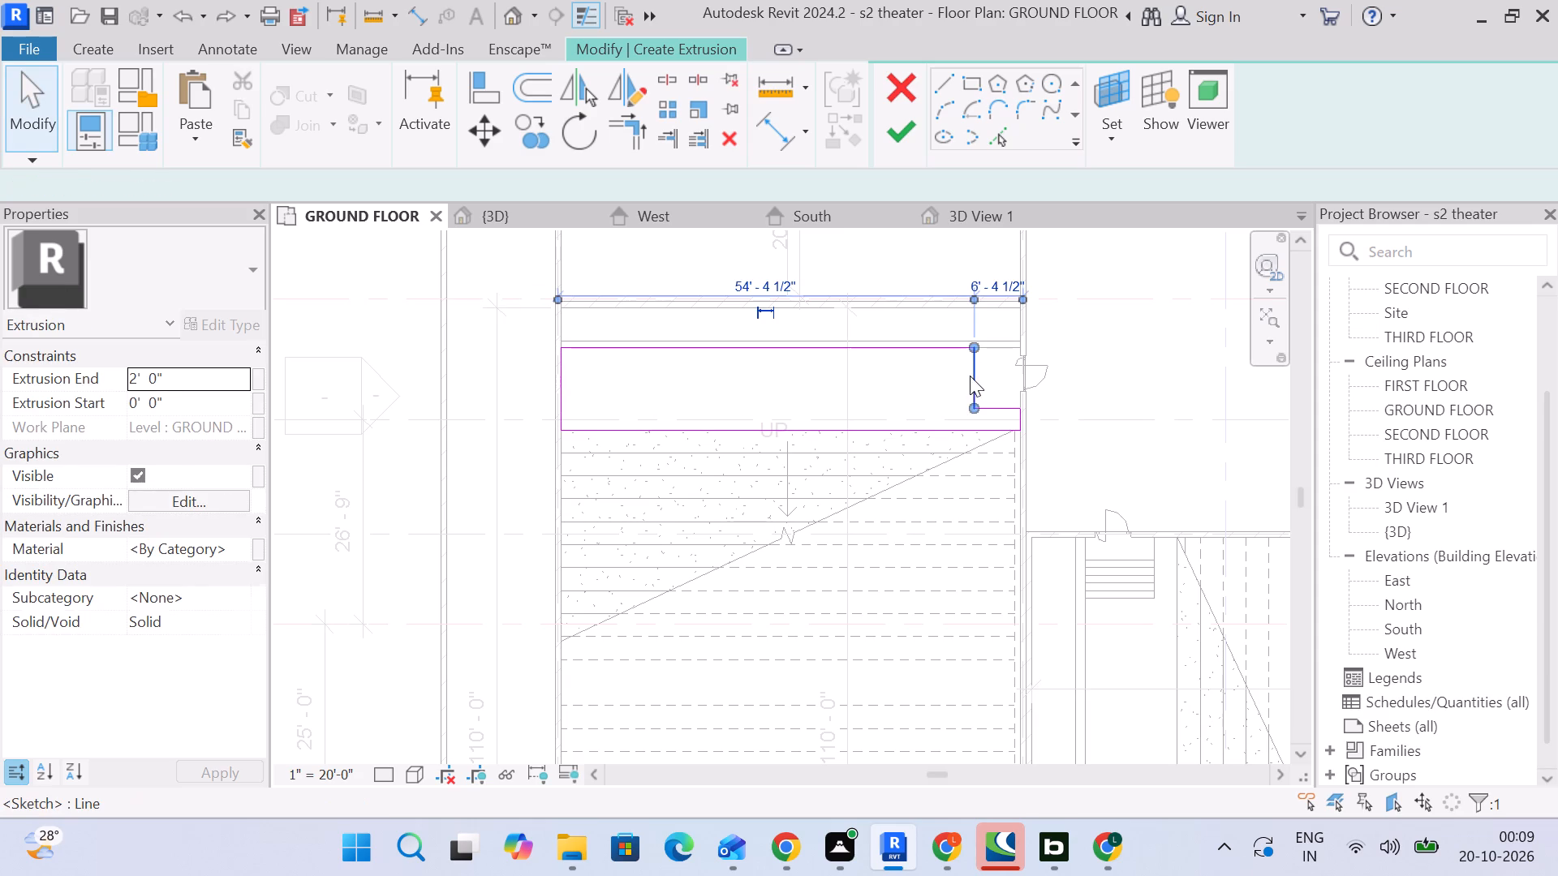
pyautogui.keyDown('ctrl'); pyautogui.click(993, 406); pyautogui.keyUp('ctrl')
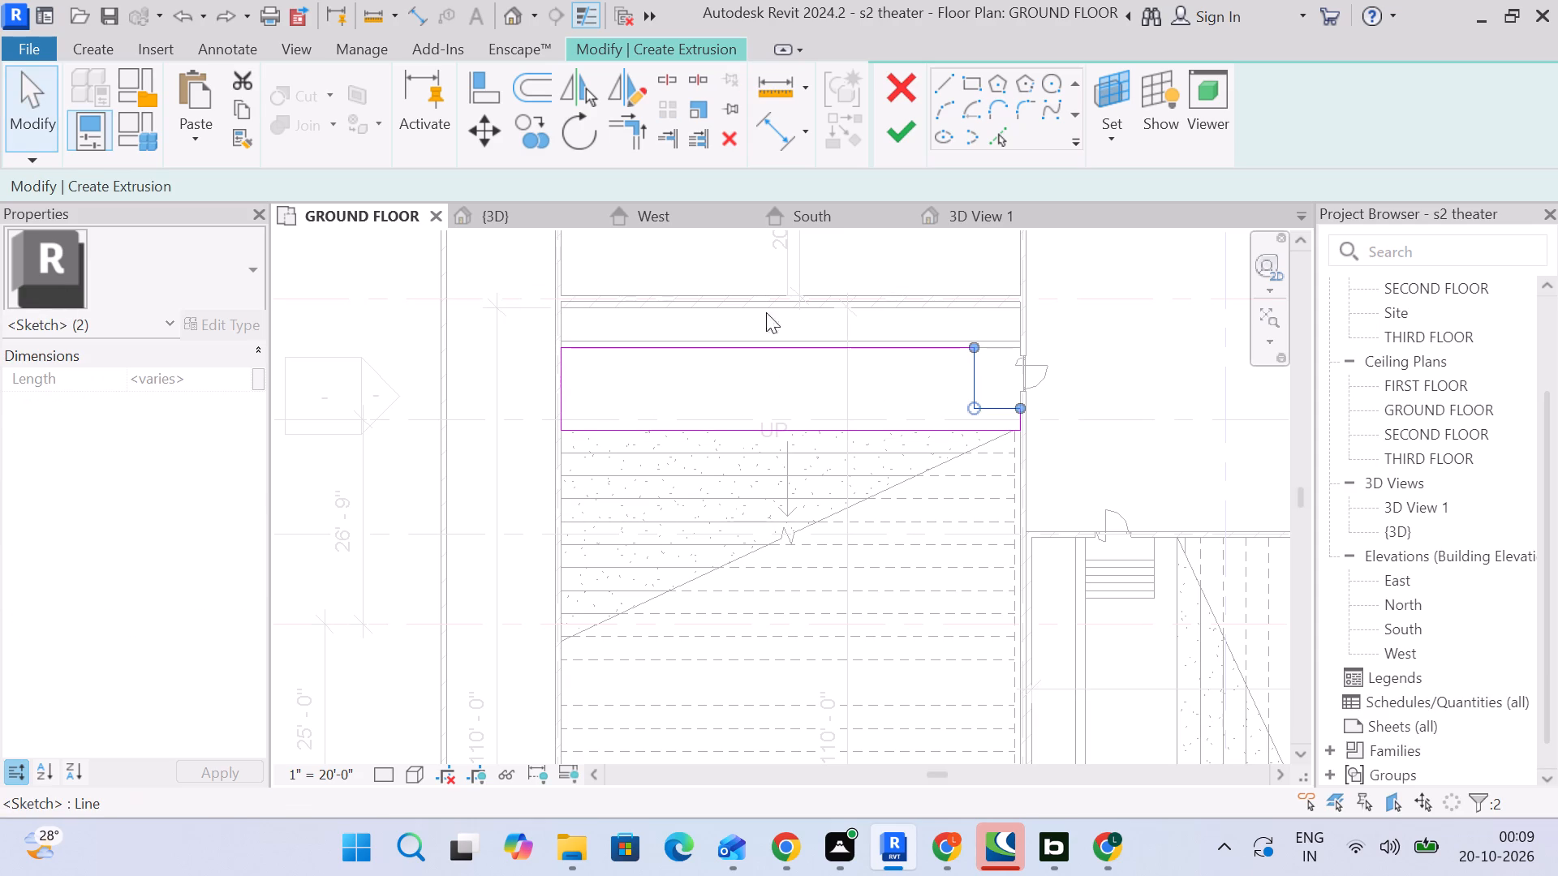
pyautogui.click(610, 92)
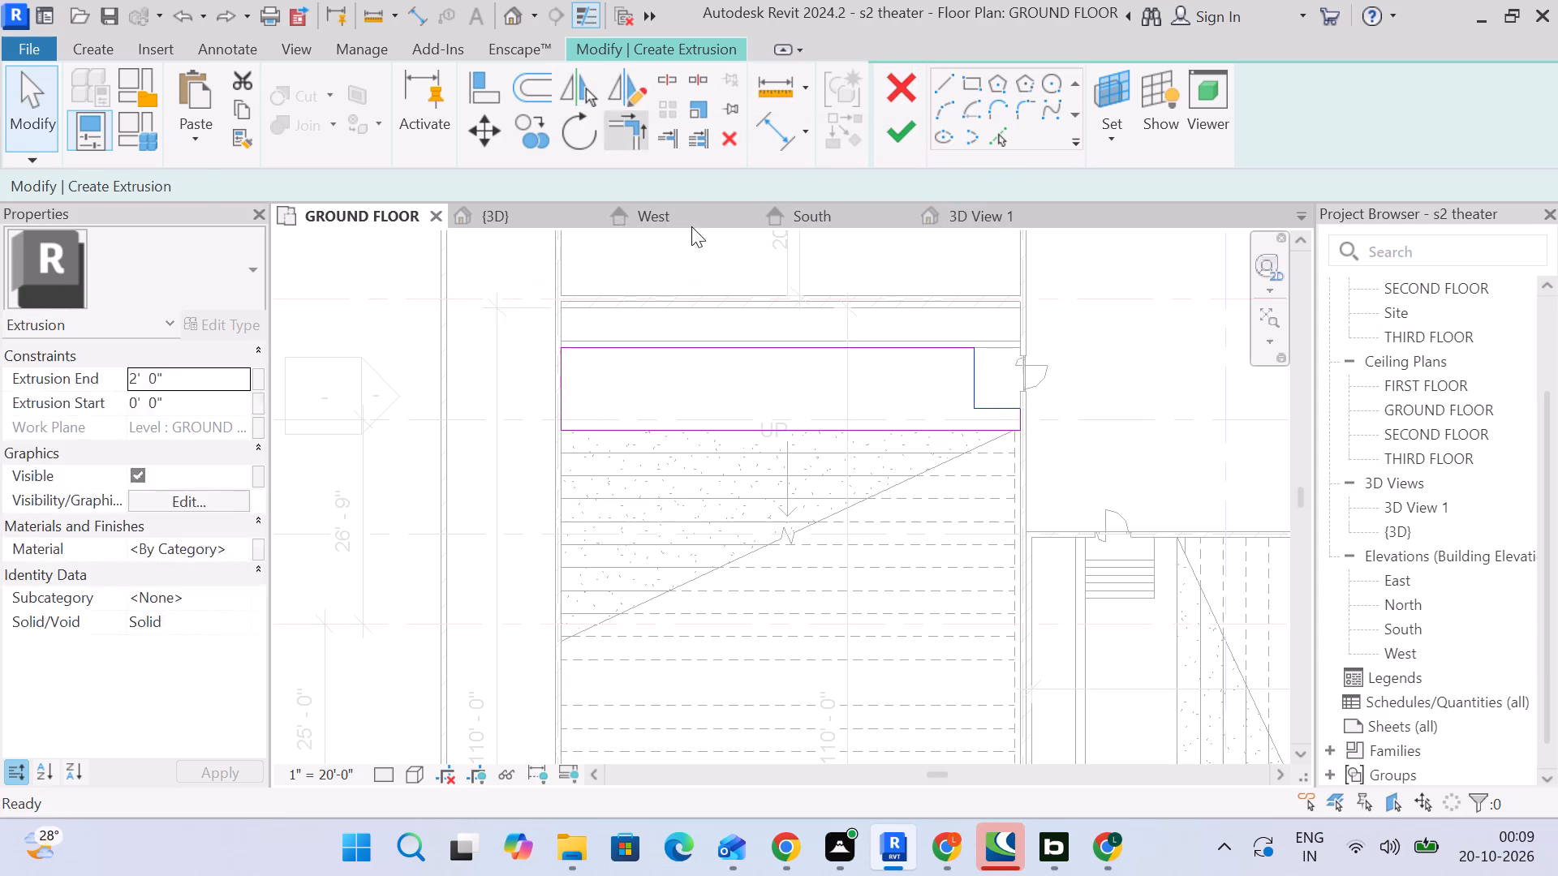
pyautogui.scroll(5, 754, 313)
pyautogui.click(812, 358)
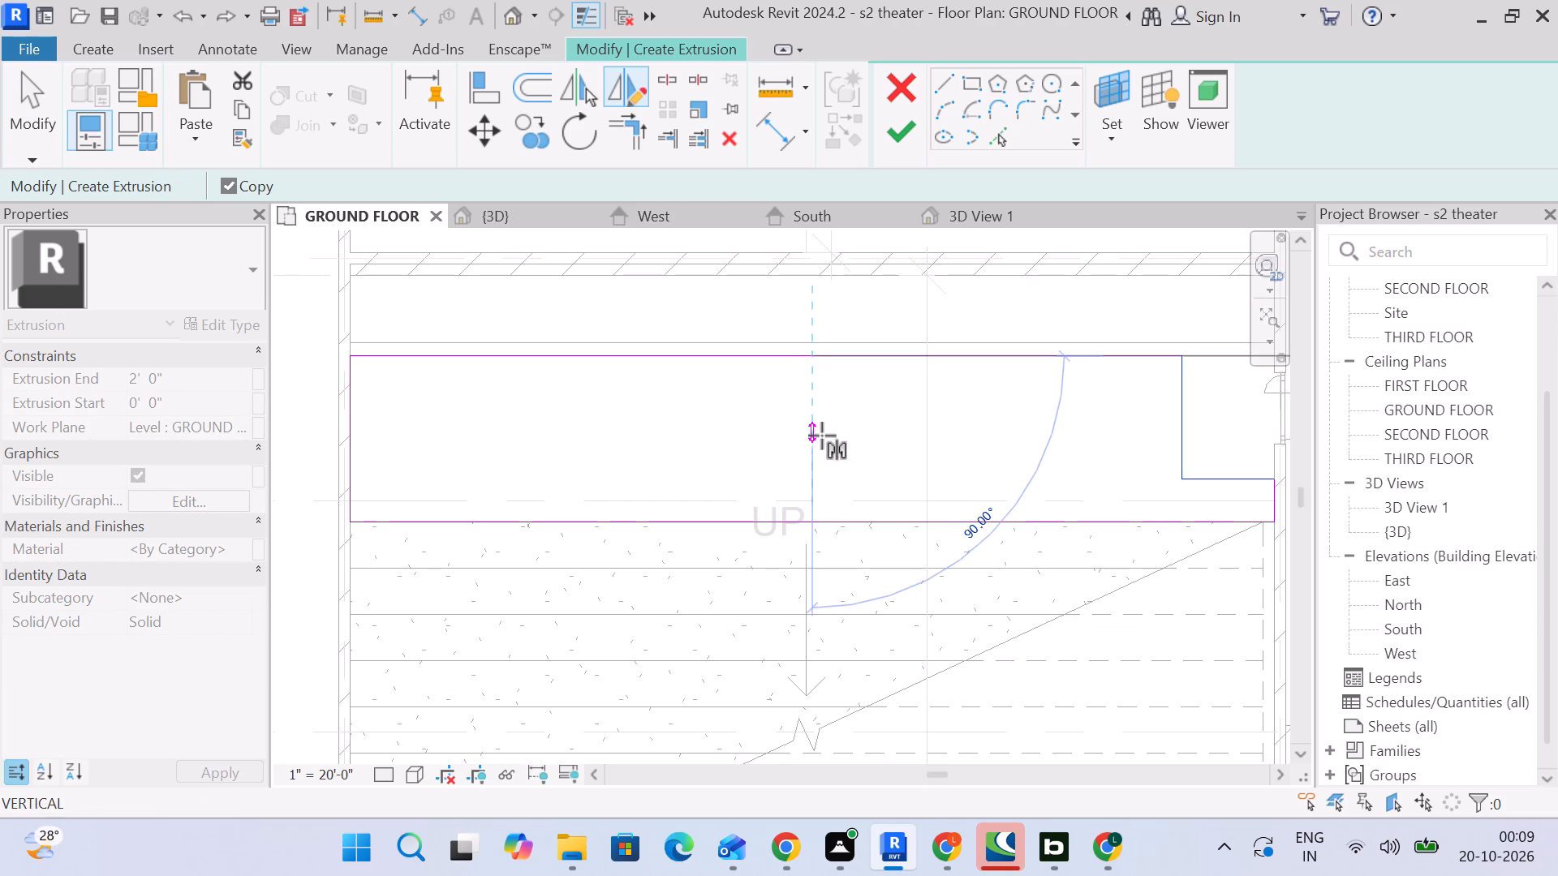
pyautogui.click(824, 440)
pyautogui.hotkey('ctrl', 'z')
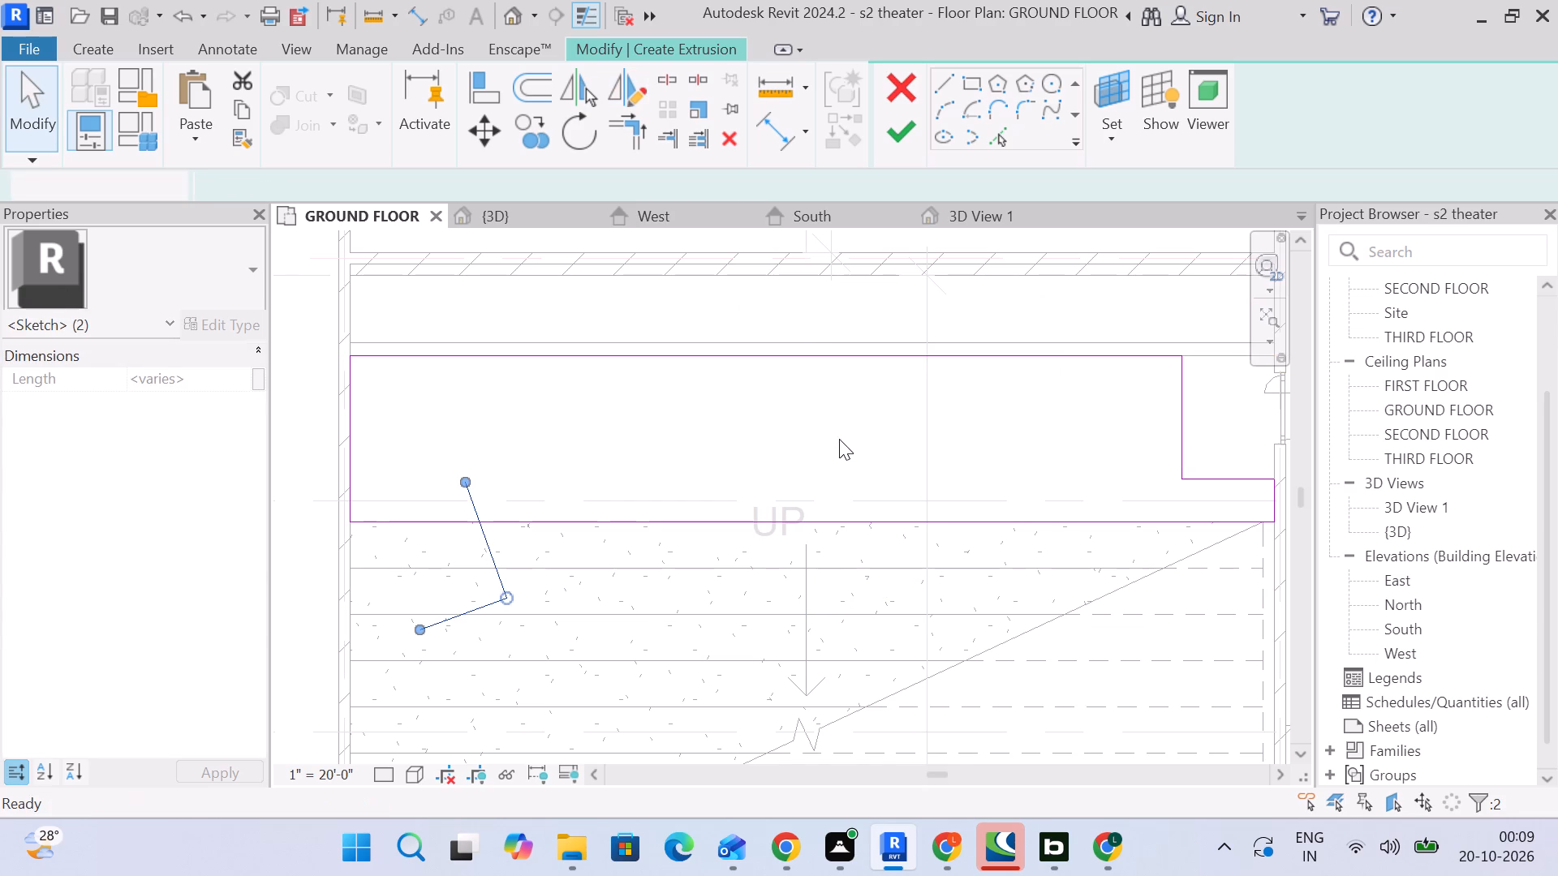
# Mirror a copy of the two notch lines to the platform's opposite end about the vertical centerline of its full width.
pyautogui.scroll(-3, 1041, 391)
pyautogui.moveTo(1011, 389); pyautogui.dragTo(841, 345, button='middle')
pyautogui.click(960, 360)
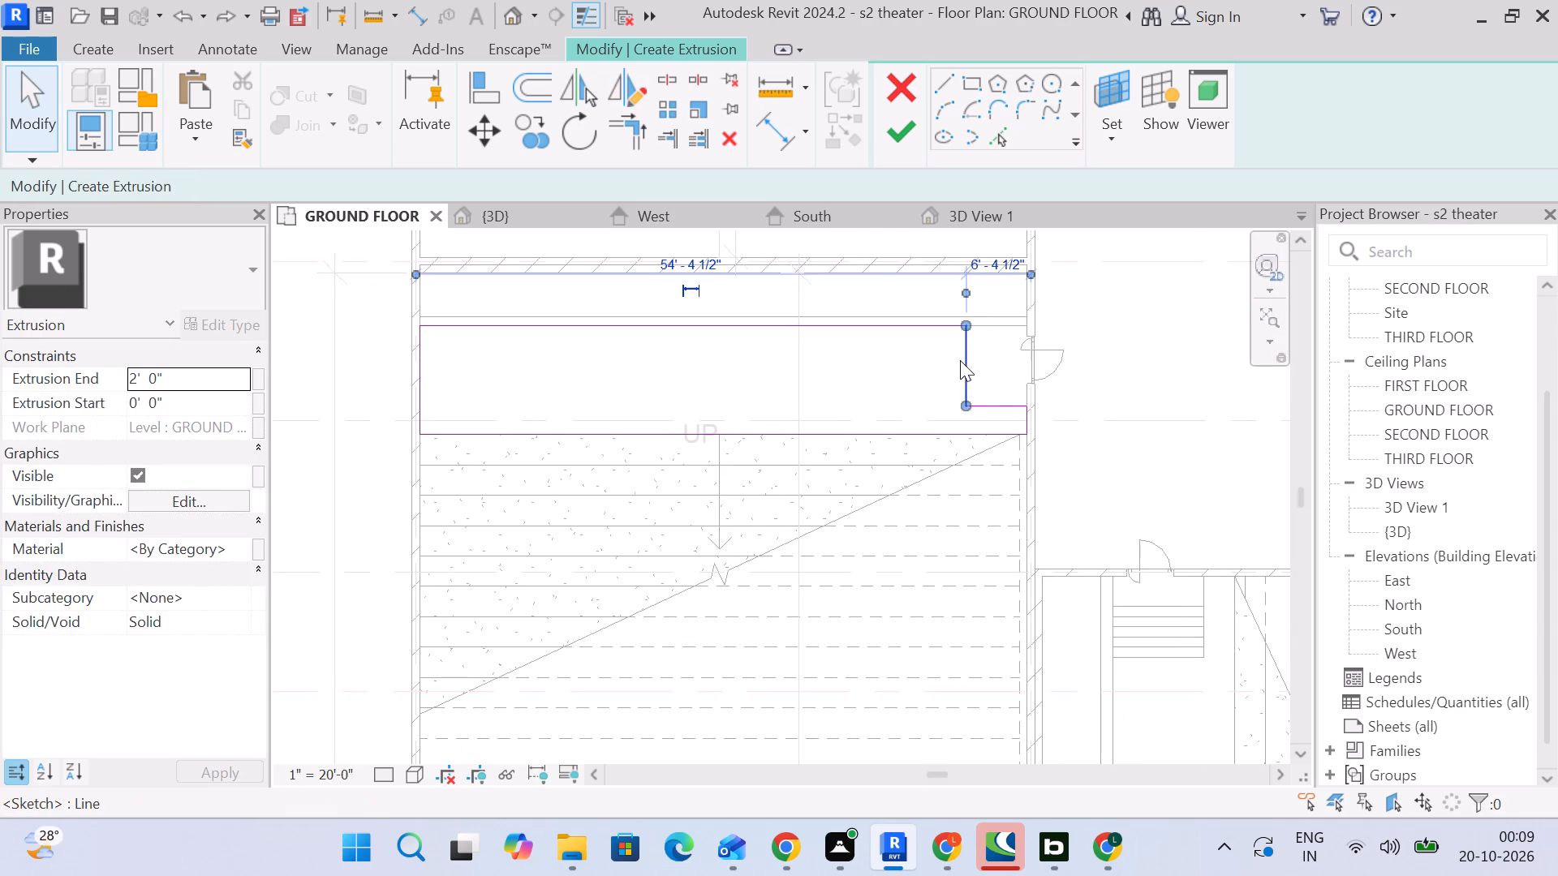
pyautogui.keyDown('ctrl'); pyautogui.click(992, 401); pyautogui.keyUp('ctrl')
pyautogui.click(629, 86)
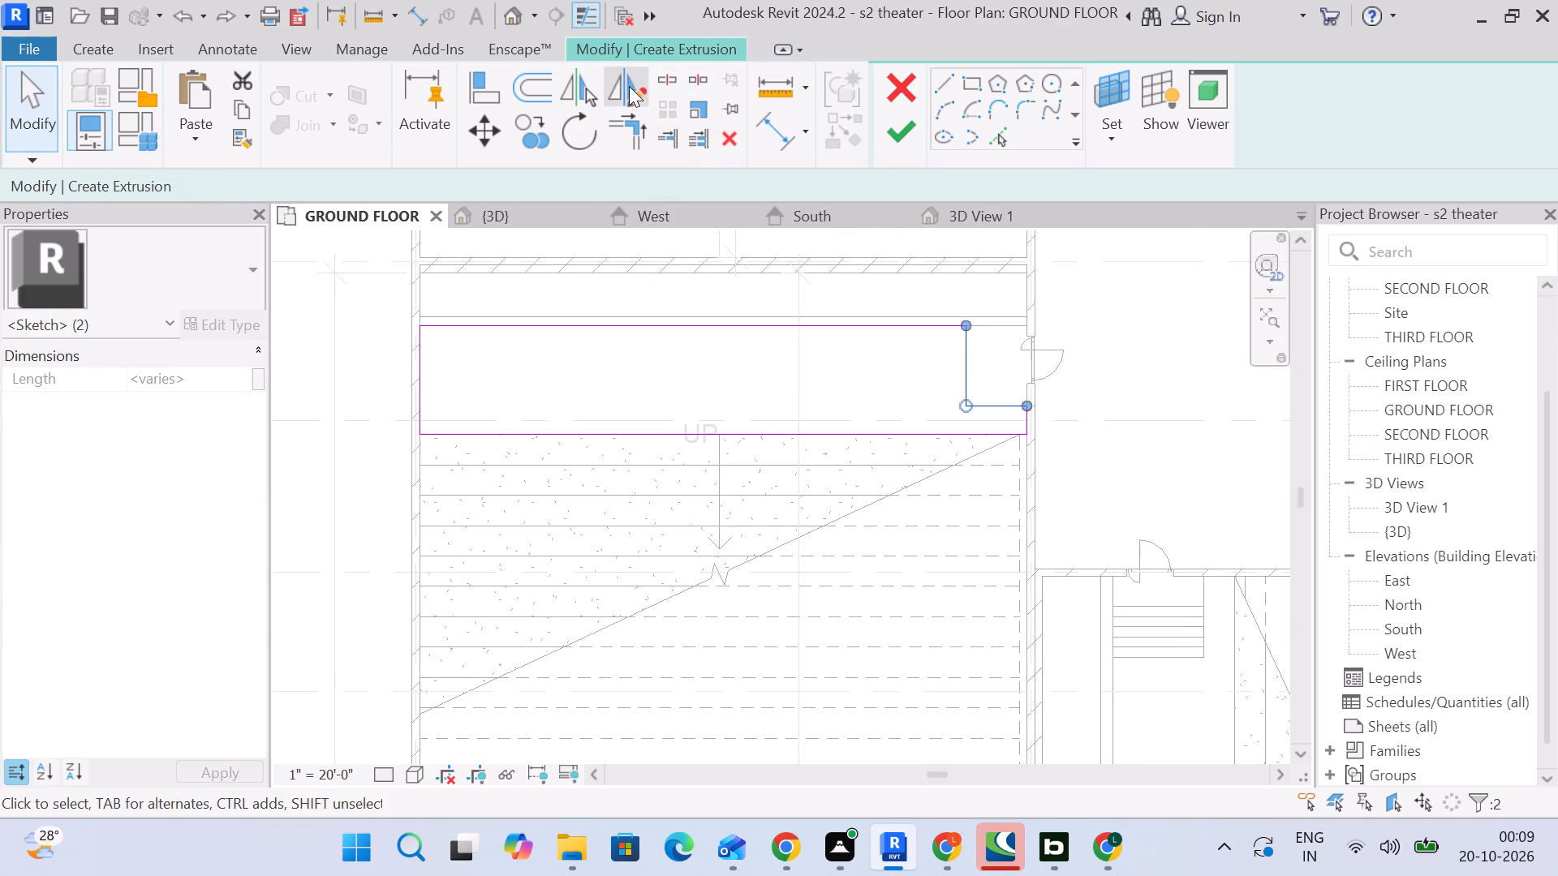
pyautogui.click(723, 325)
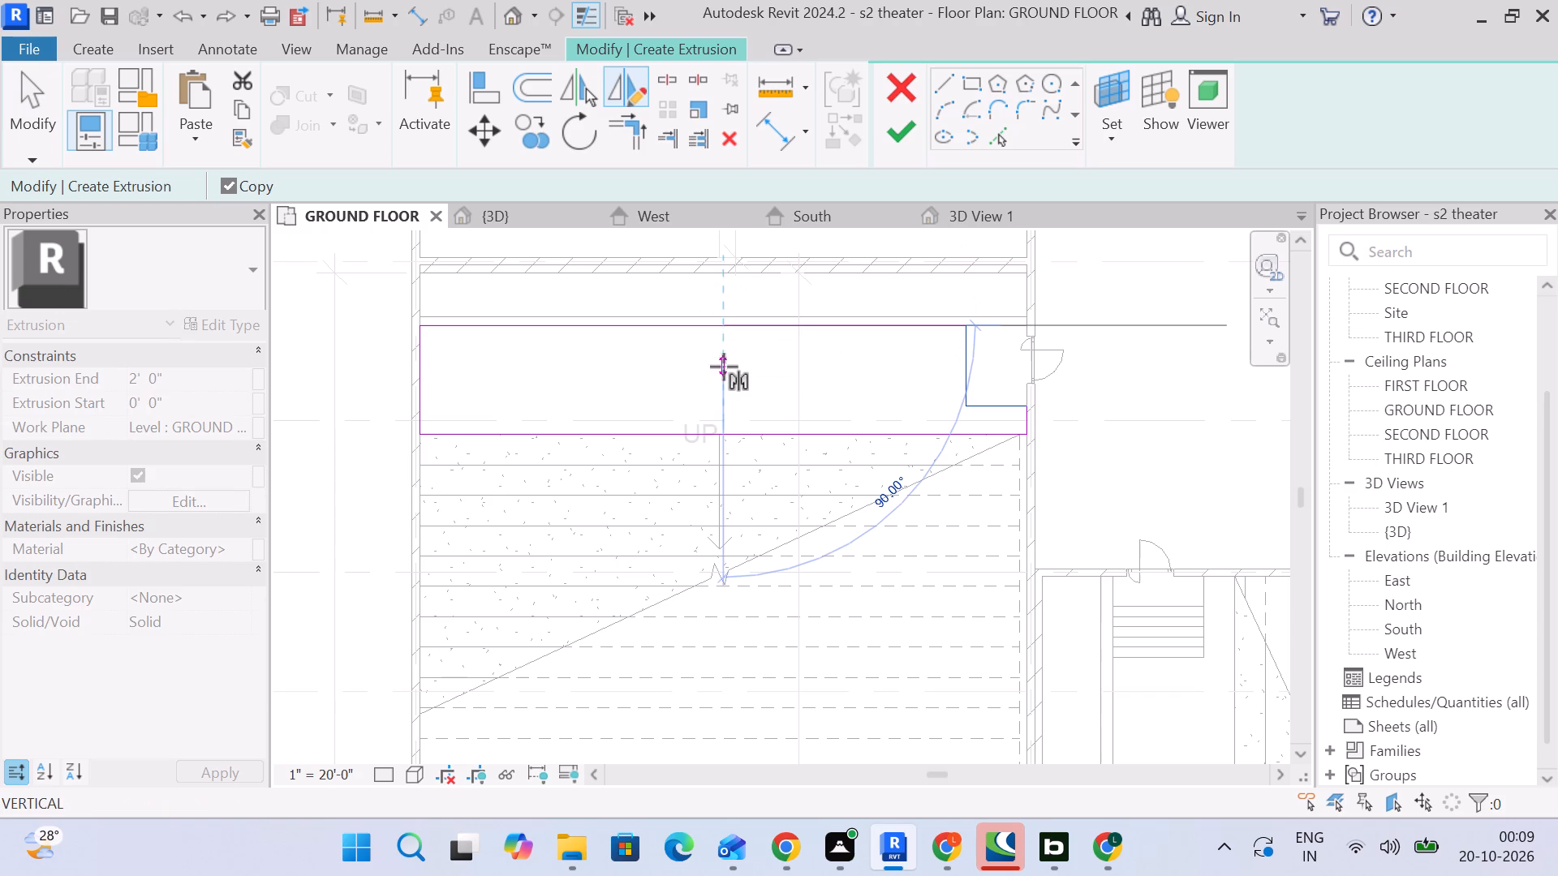
pyautogui.click(725, 367)
pyautogui.press('Escape')
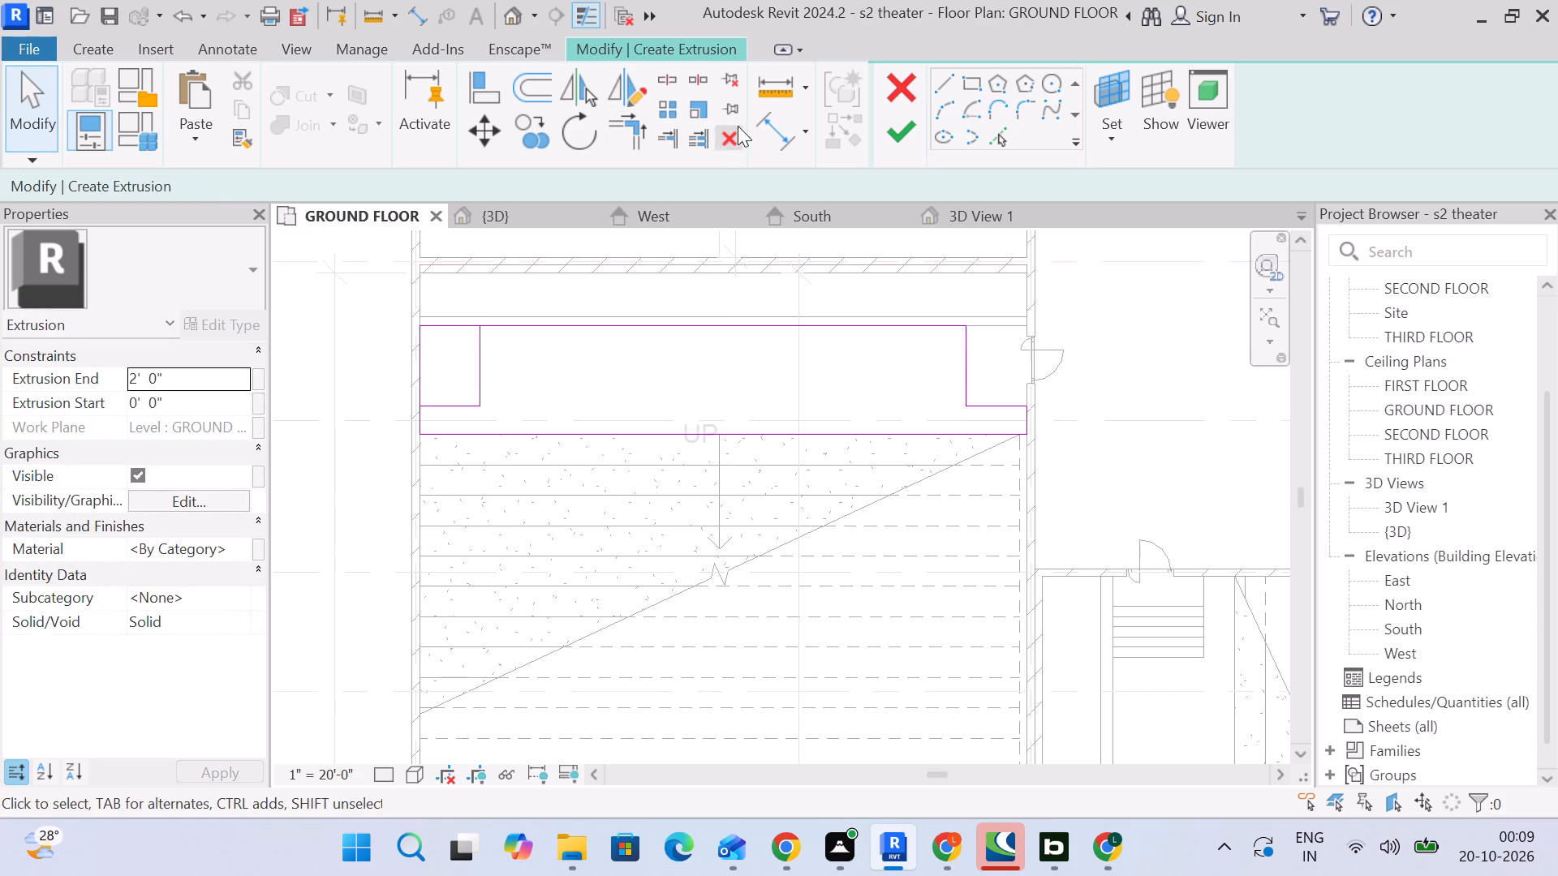
# Trim the platform outline to the mirrored notch lines so the corner opposite the door is cut out, and finish the extrusion sketch.
pyautogui.click(616, 138)
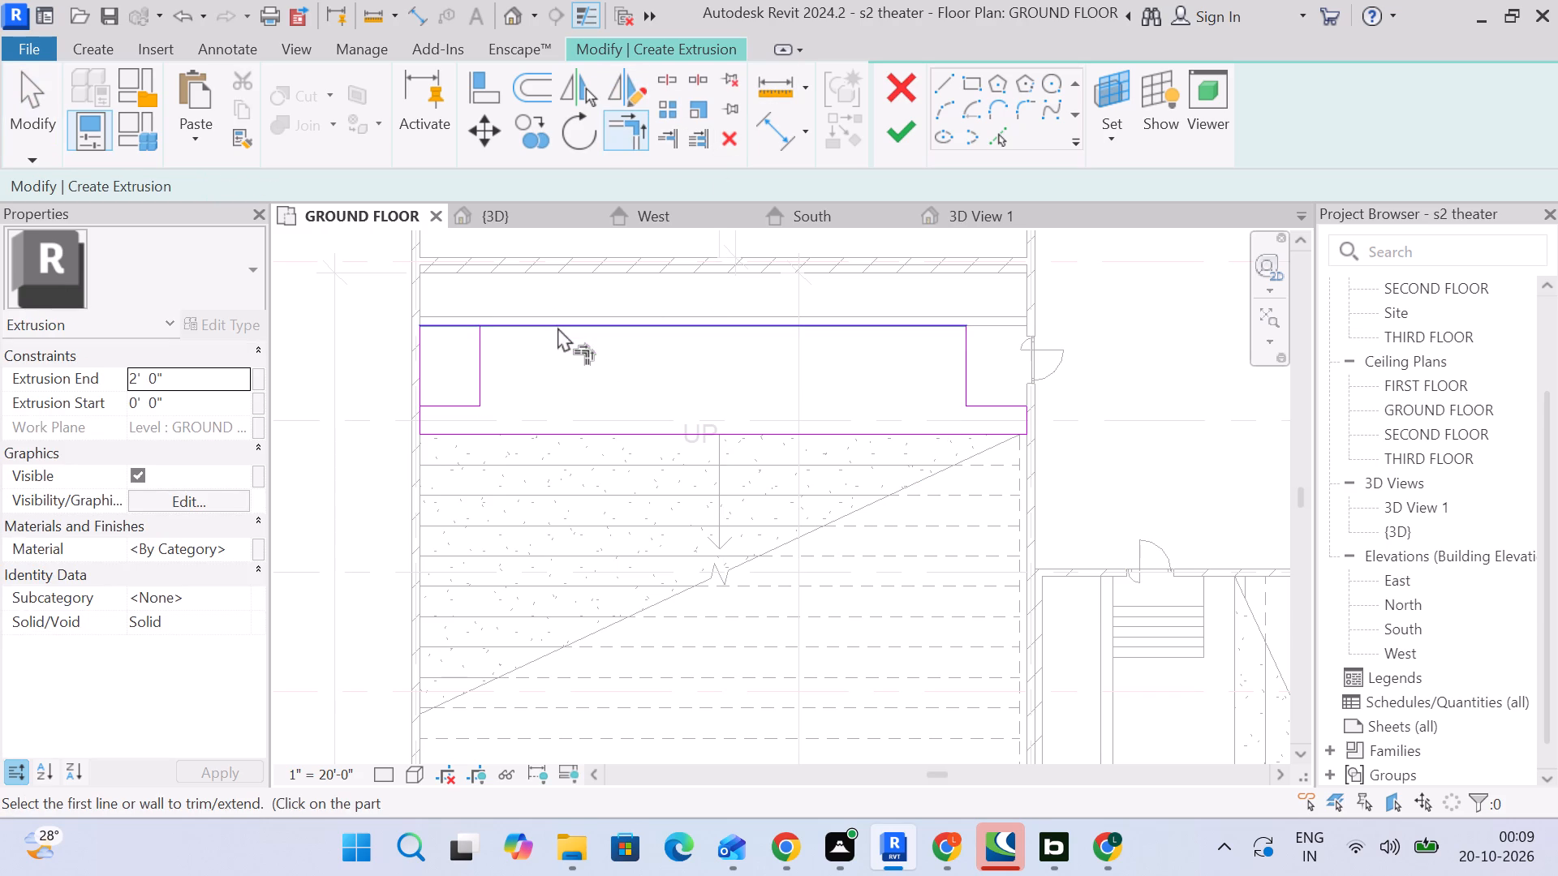
pyautogui.click(557, 327)
pyautogui.click(487, 358)
pyautogui.click(420, 425)
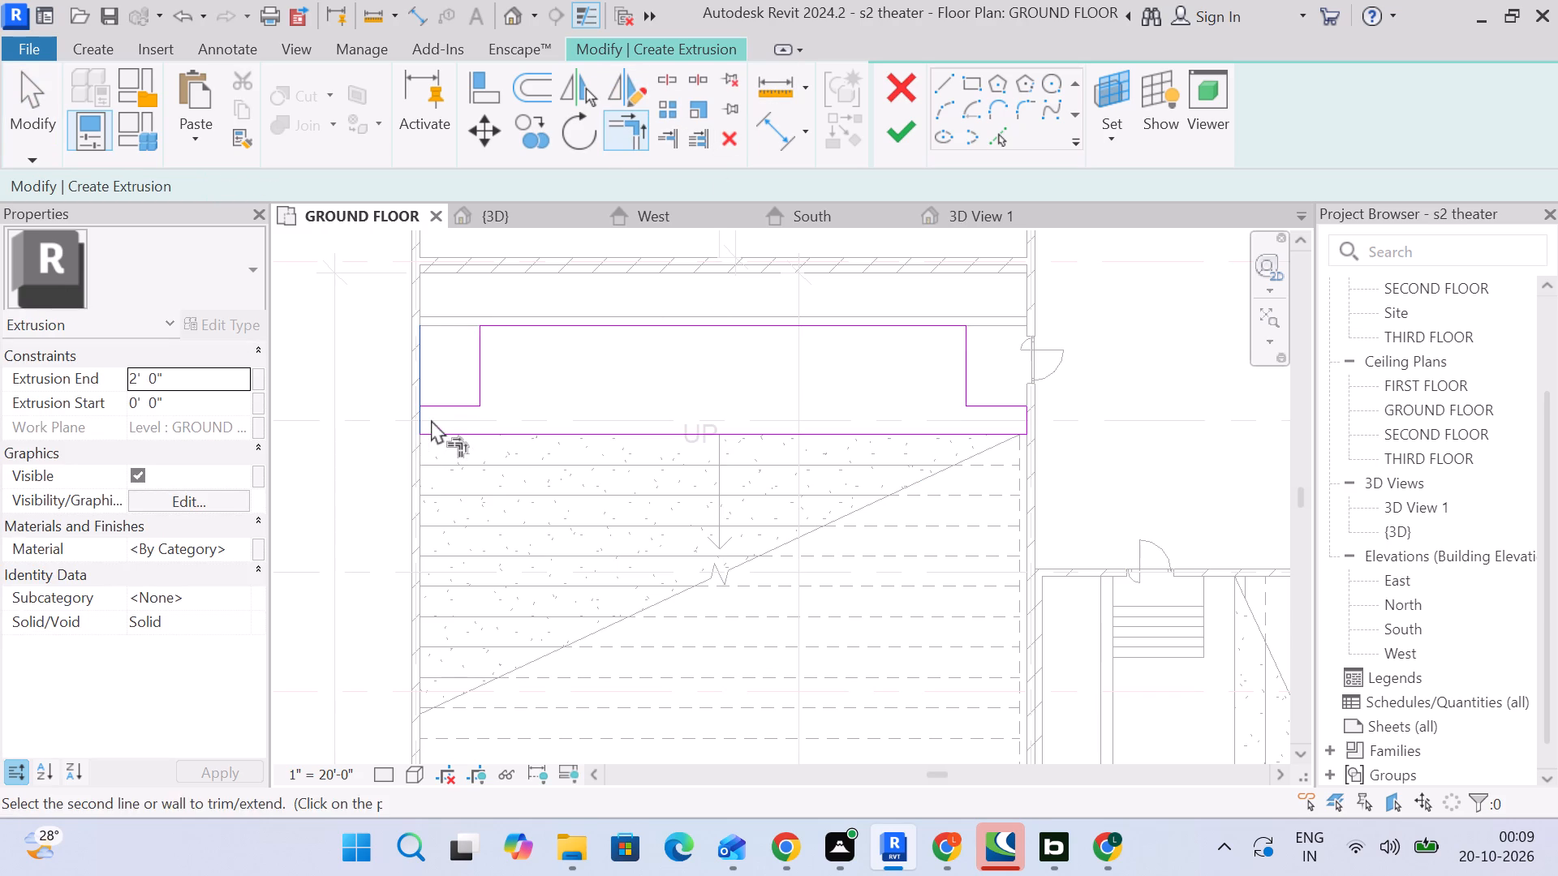
pyautogui.click(433, 410)
pyautogui.click(27, 115)
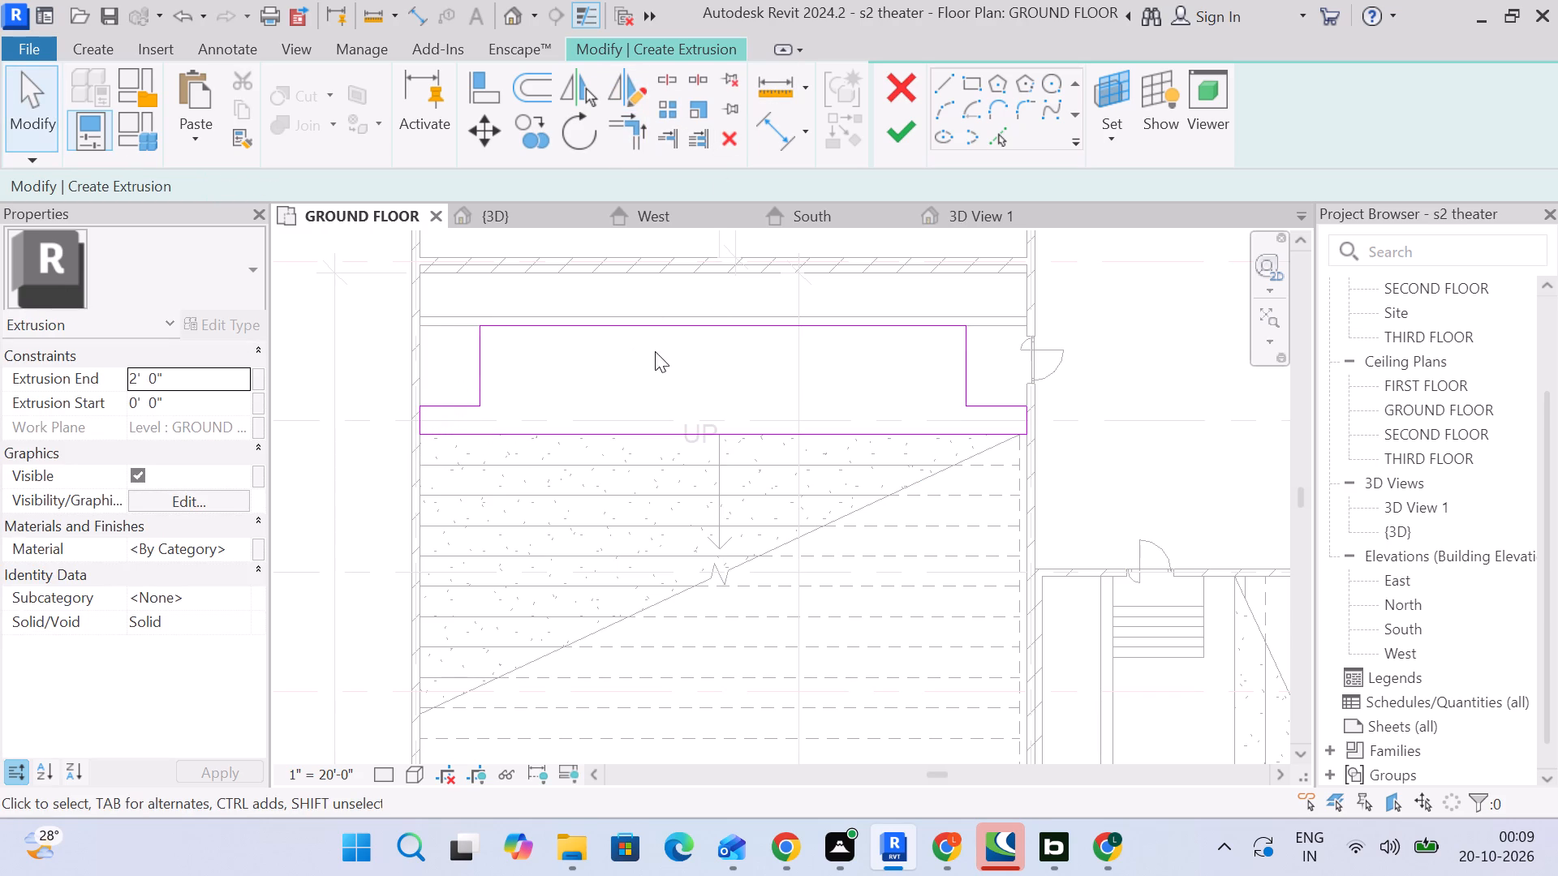
pyautogui.click(906, 135)
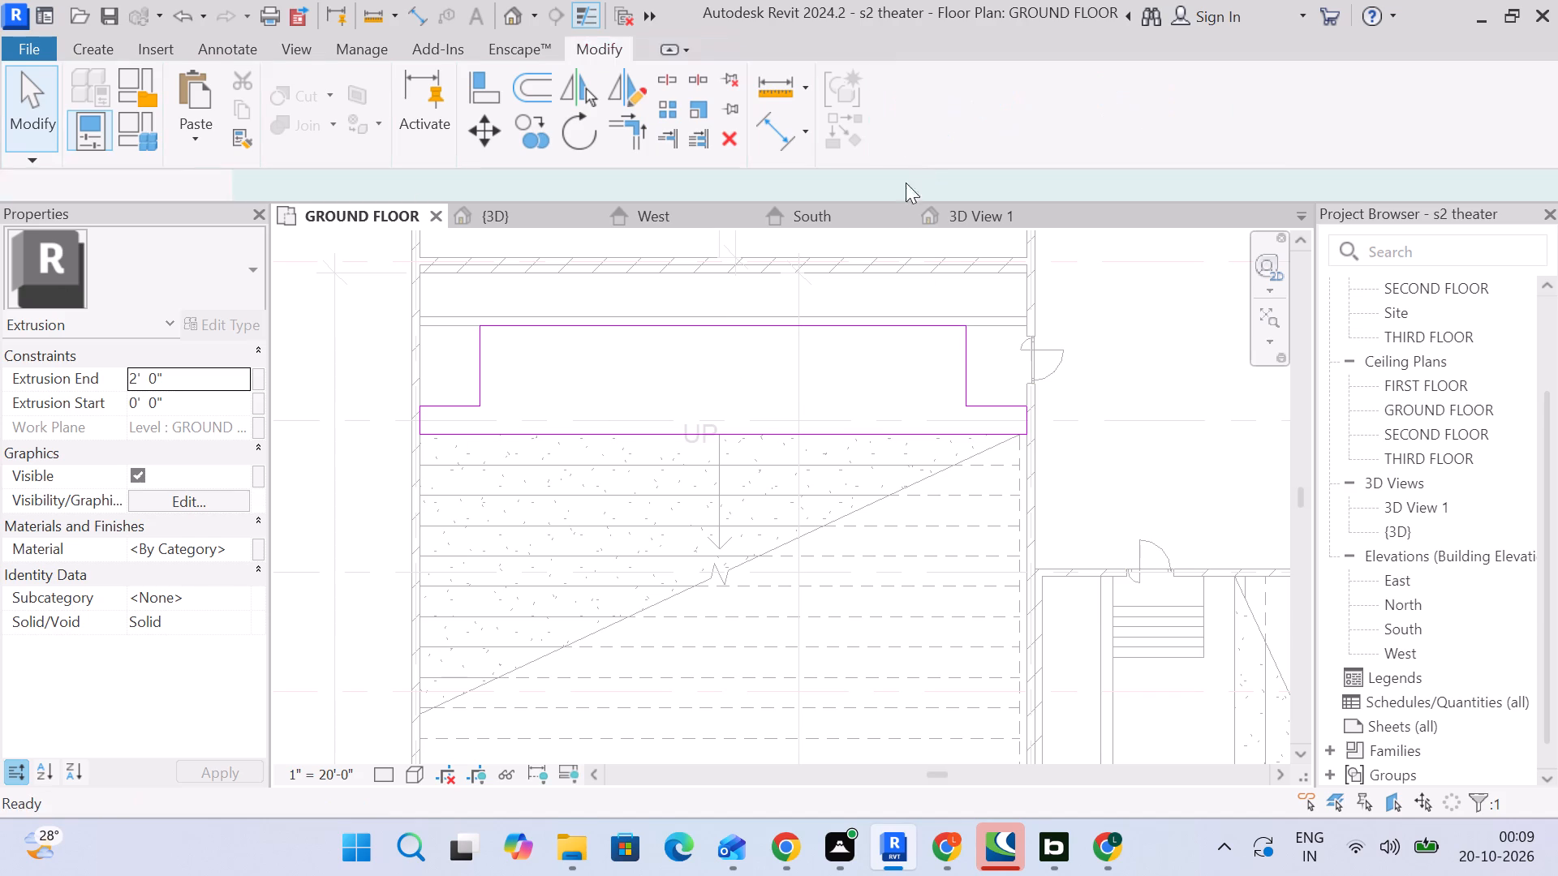
# Examine the notched platform against the stepped seating in the 3D view and the West elevation.
pyautogui.moveTo(497, 202); pyautogui.dragTo(497, 211)
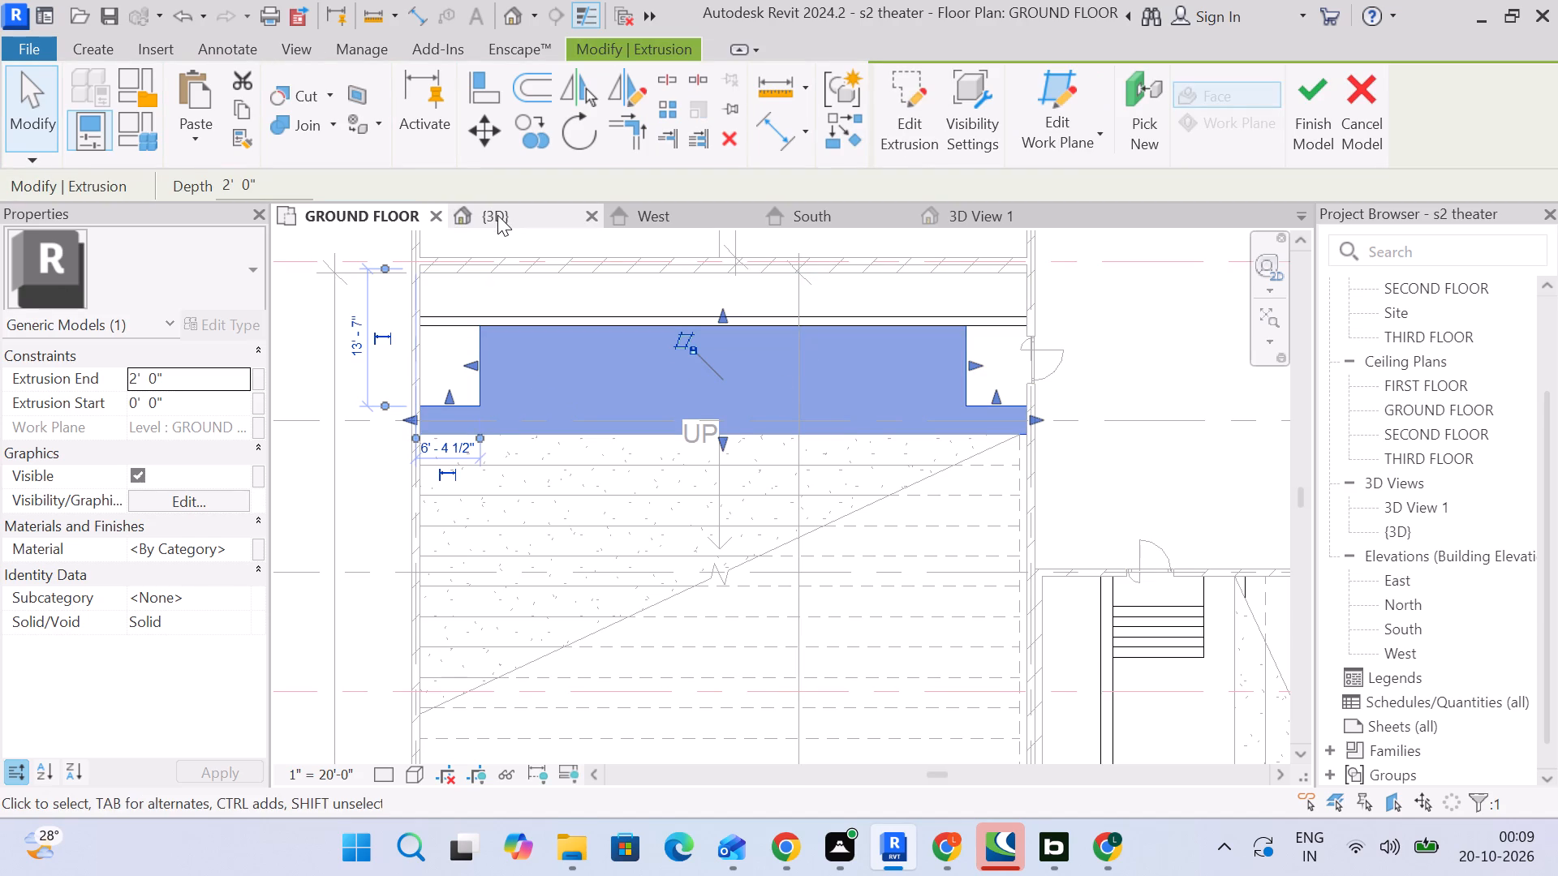
pyautogui.click(497, 215)
pyautogui.scroll(8, 925, 401)
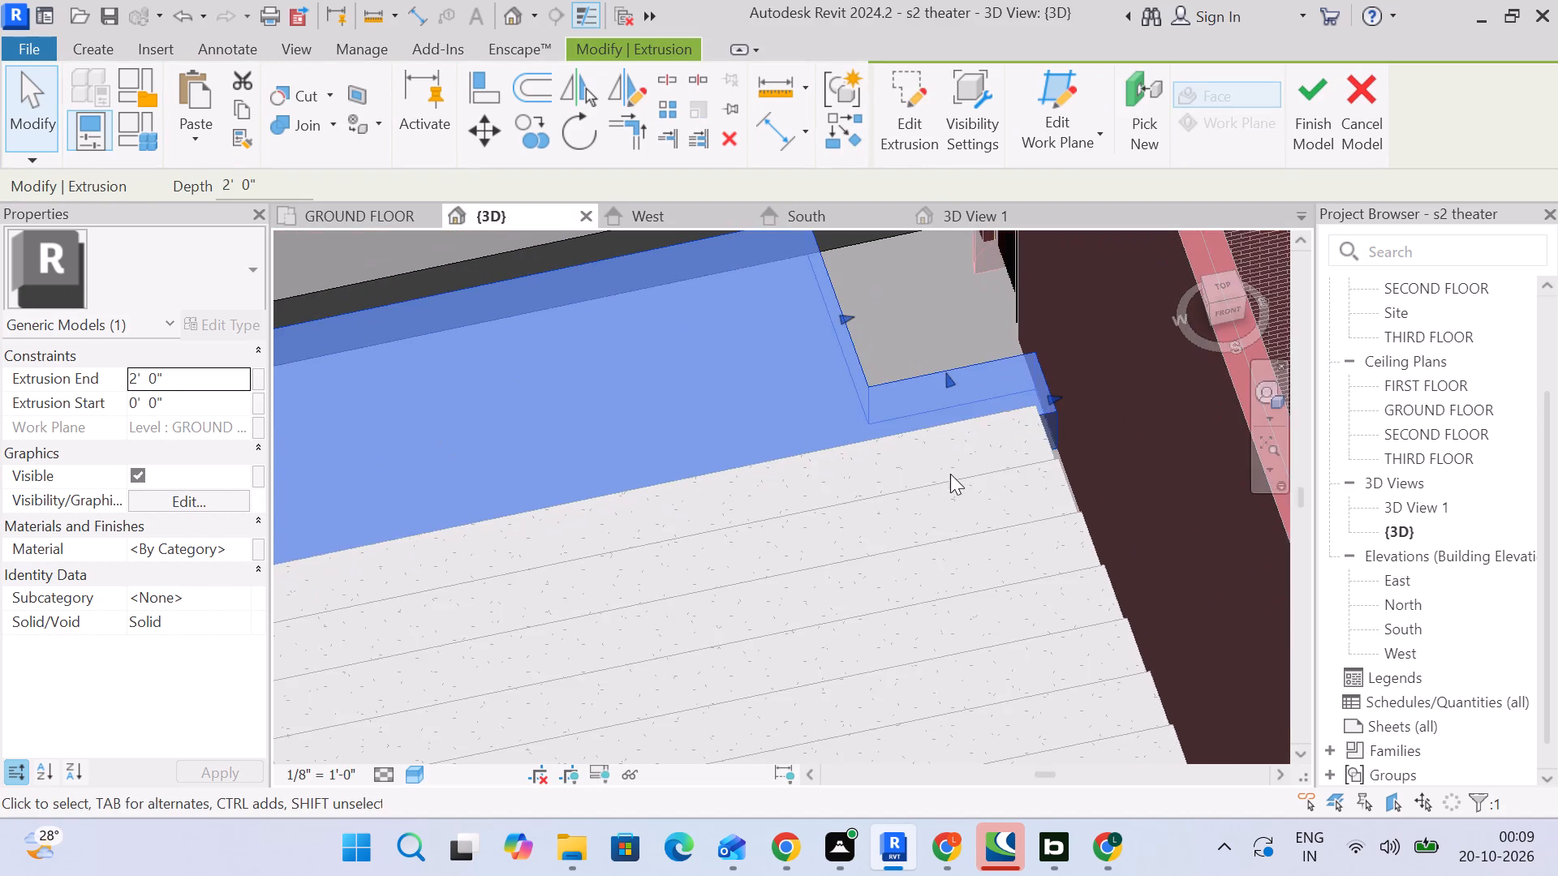
pyautogui.scroll(-4, 948, 477)
pyautogui.moveTo(934, 490); pyautogui.dragTo(1070, 325, button='middle')
pyautogui.scroll(-3, 915, 425)
pyautogui.moveTo(883, 430); pyautogui.dragTo(954, 385, button='middle')
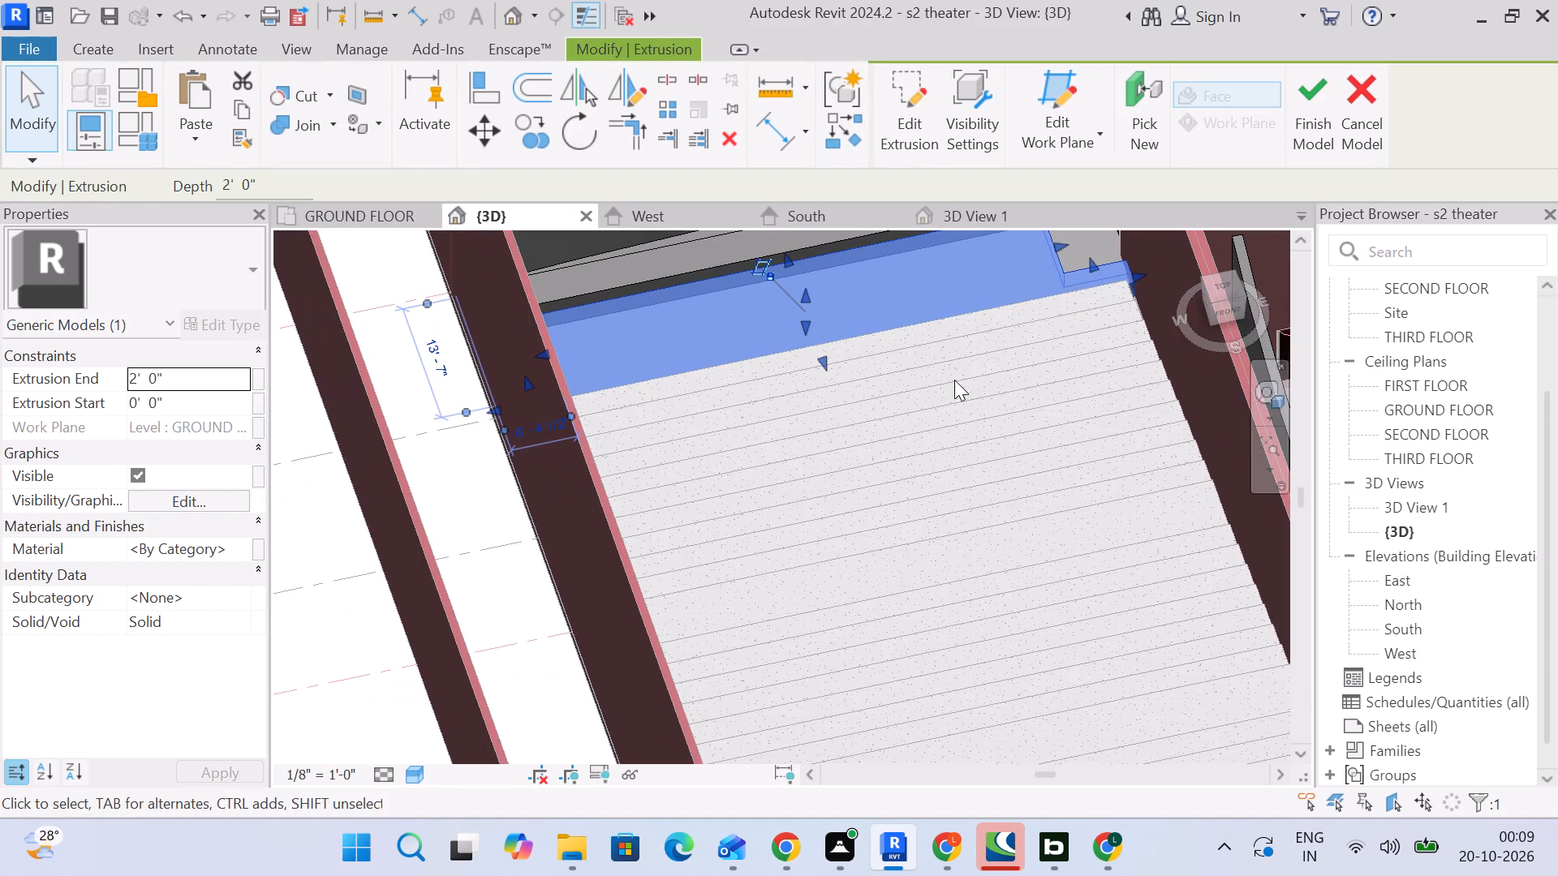
pyautogui.click(671, 225)
pyautogui.scroll(2, 648, 498)
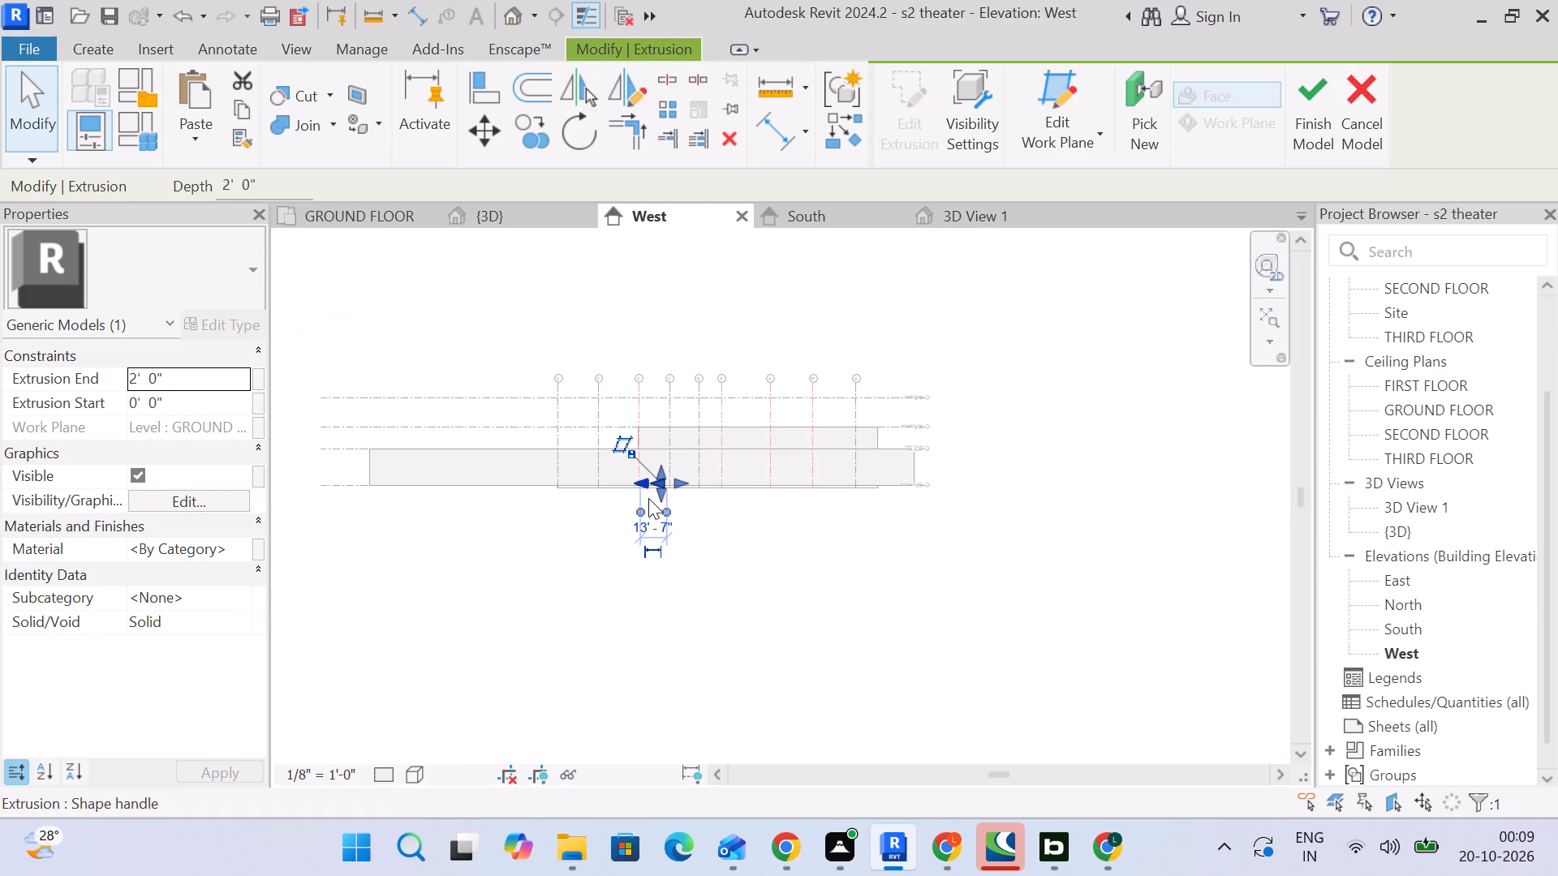
pyautogui.scroll(8, 648, 498)
pyautogui.click(812, 530)
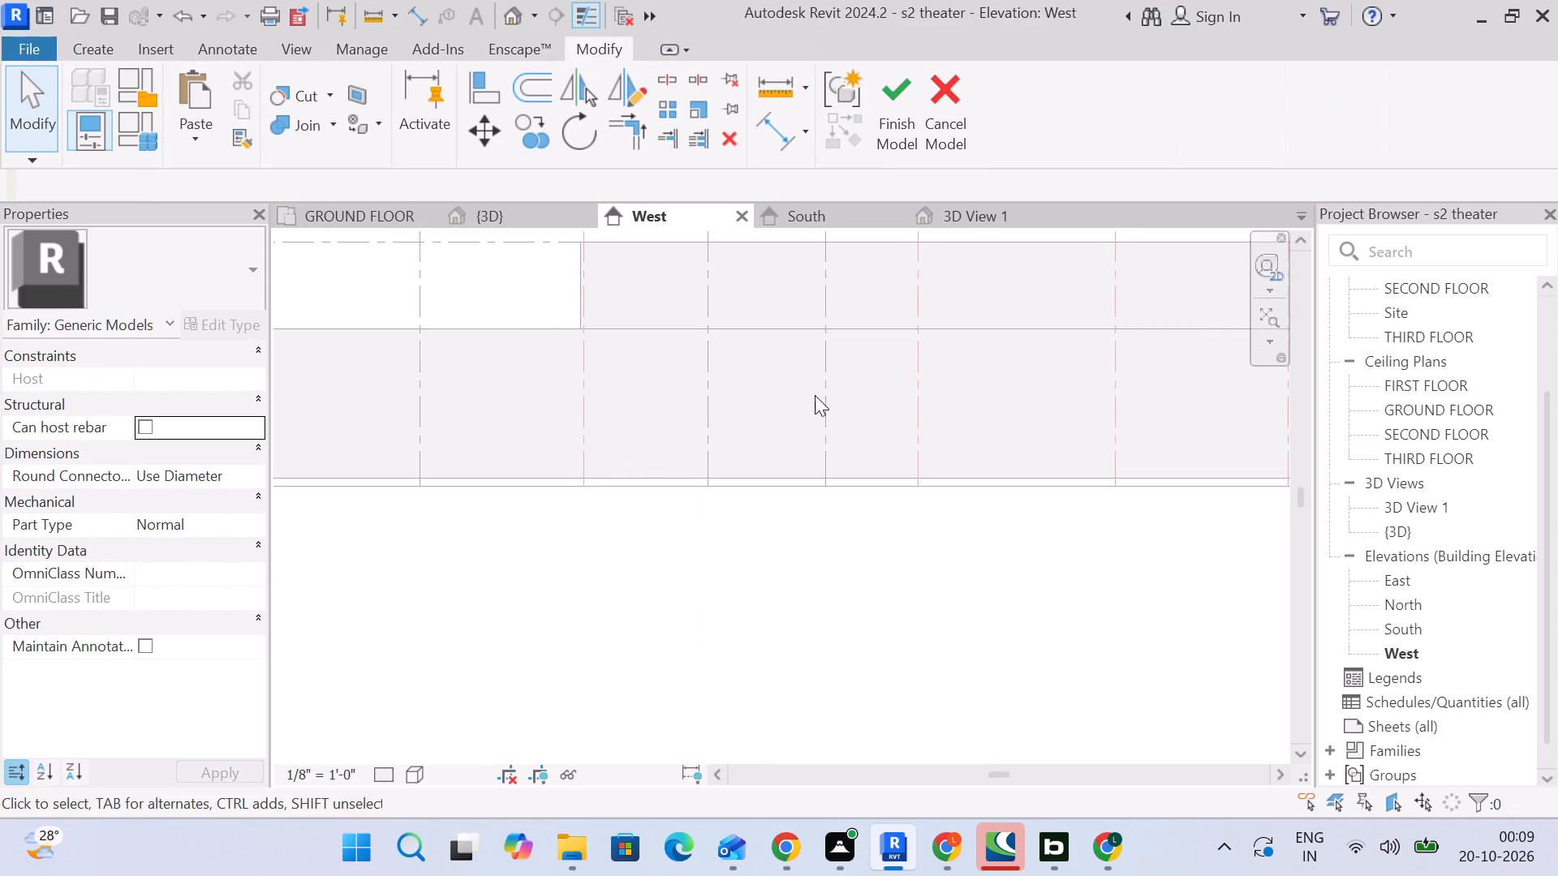
pyautogui.click(810, 327)
pyautogui.scroll(-3, 823, 426)
pyautogui.moveTo(820, 428); pyautogui.dragTo(765, 465, button='middle')
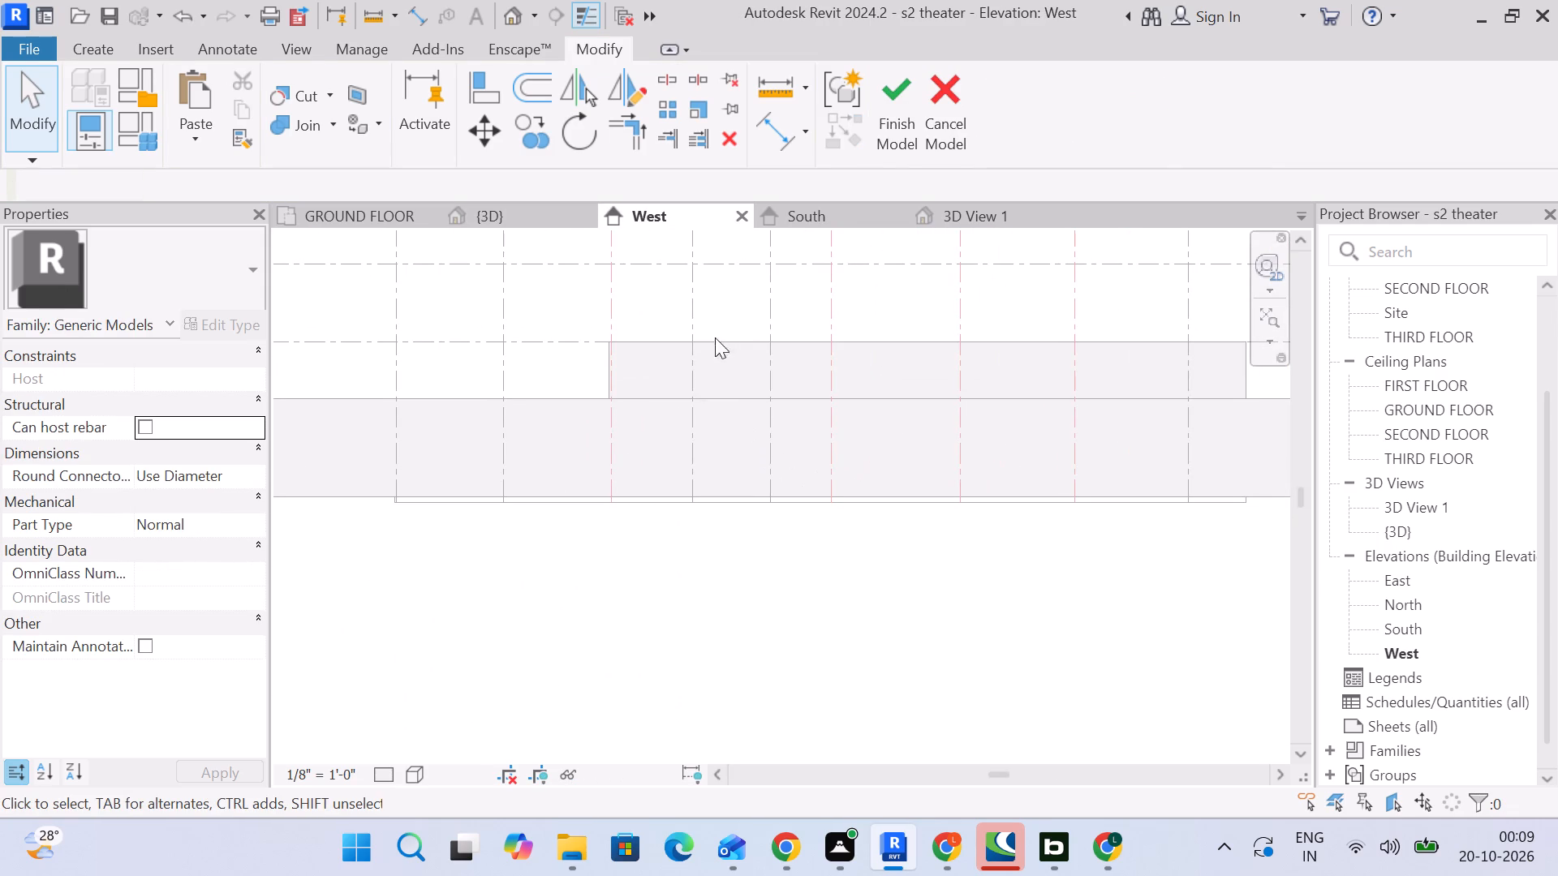
pyautogui.click(645, 481)
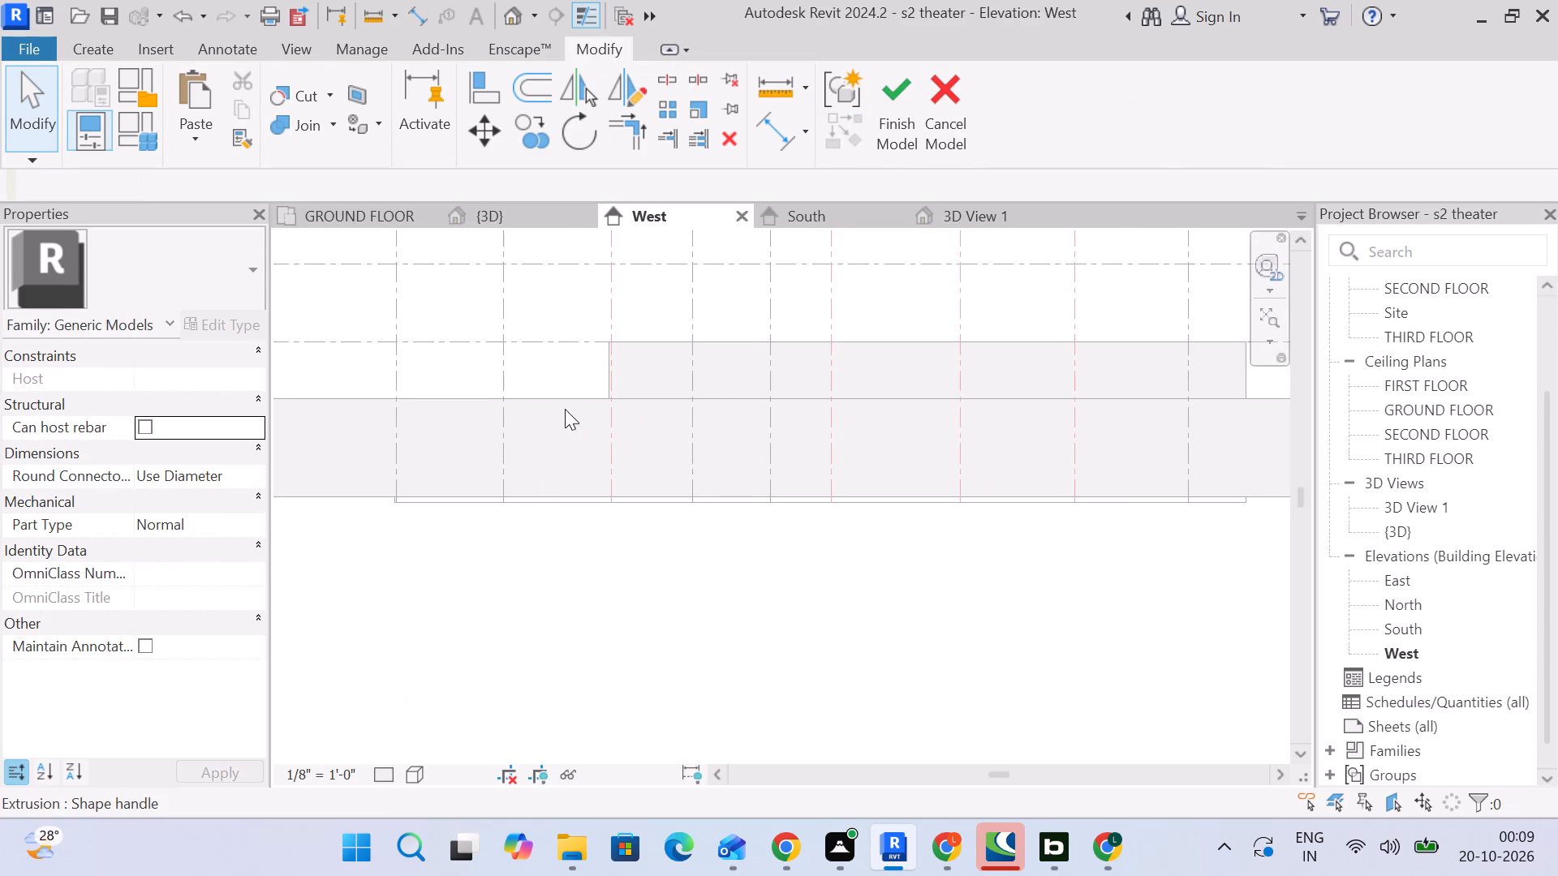
pyautogui.moveTo(565, 409); pyautogui.dragTo(781, 546)
pyautogui.click(646, 478)
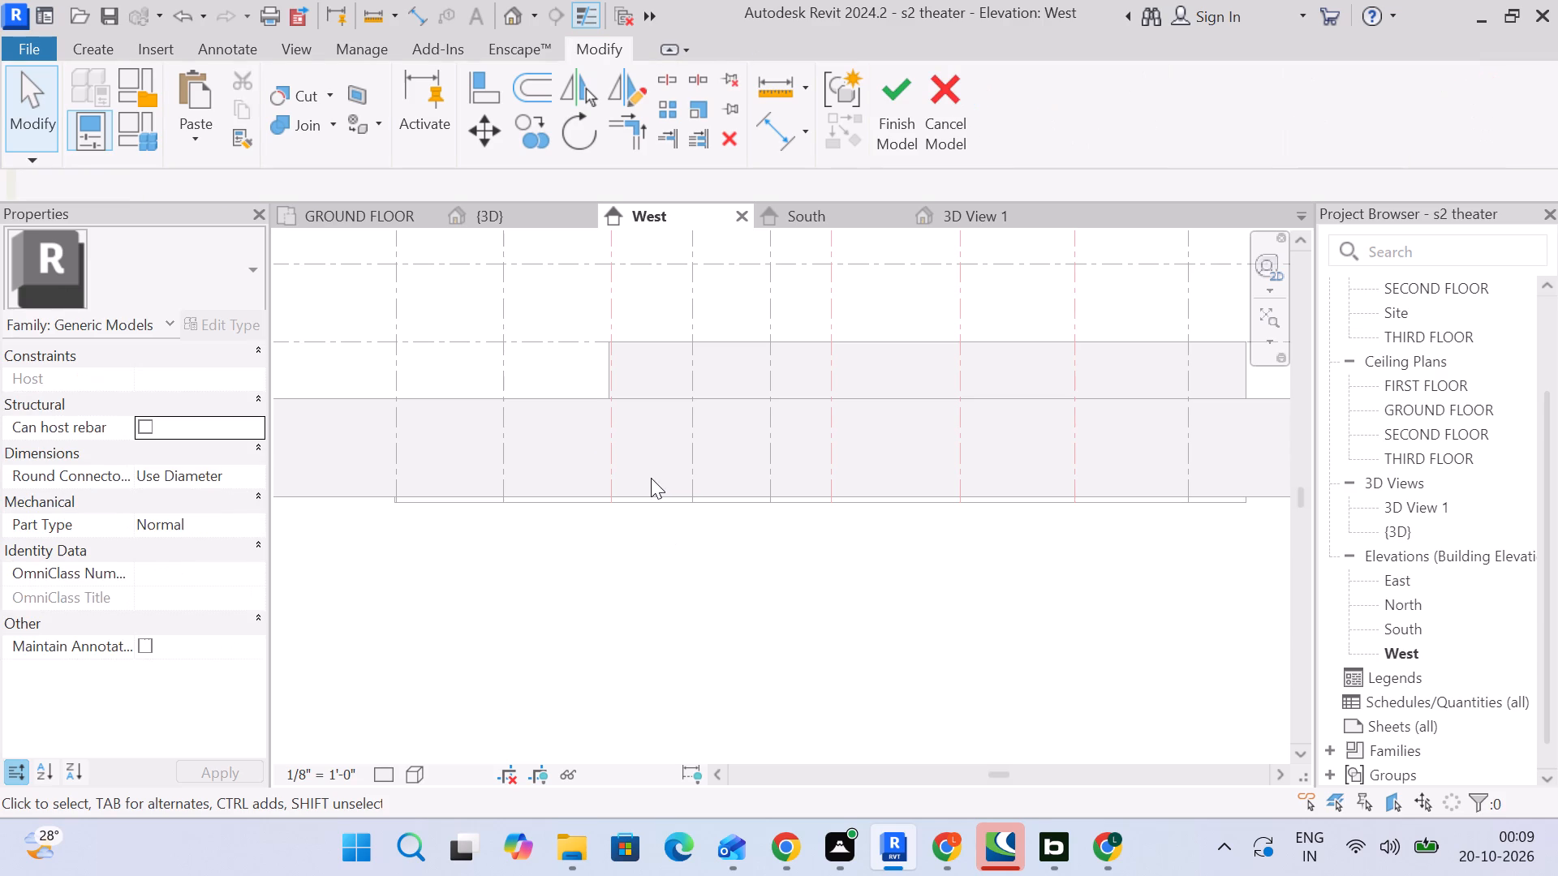
pyautogui.scroll(-4, 678, 539)
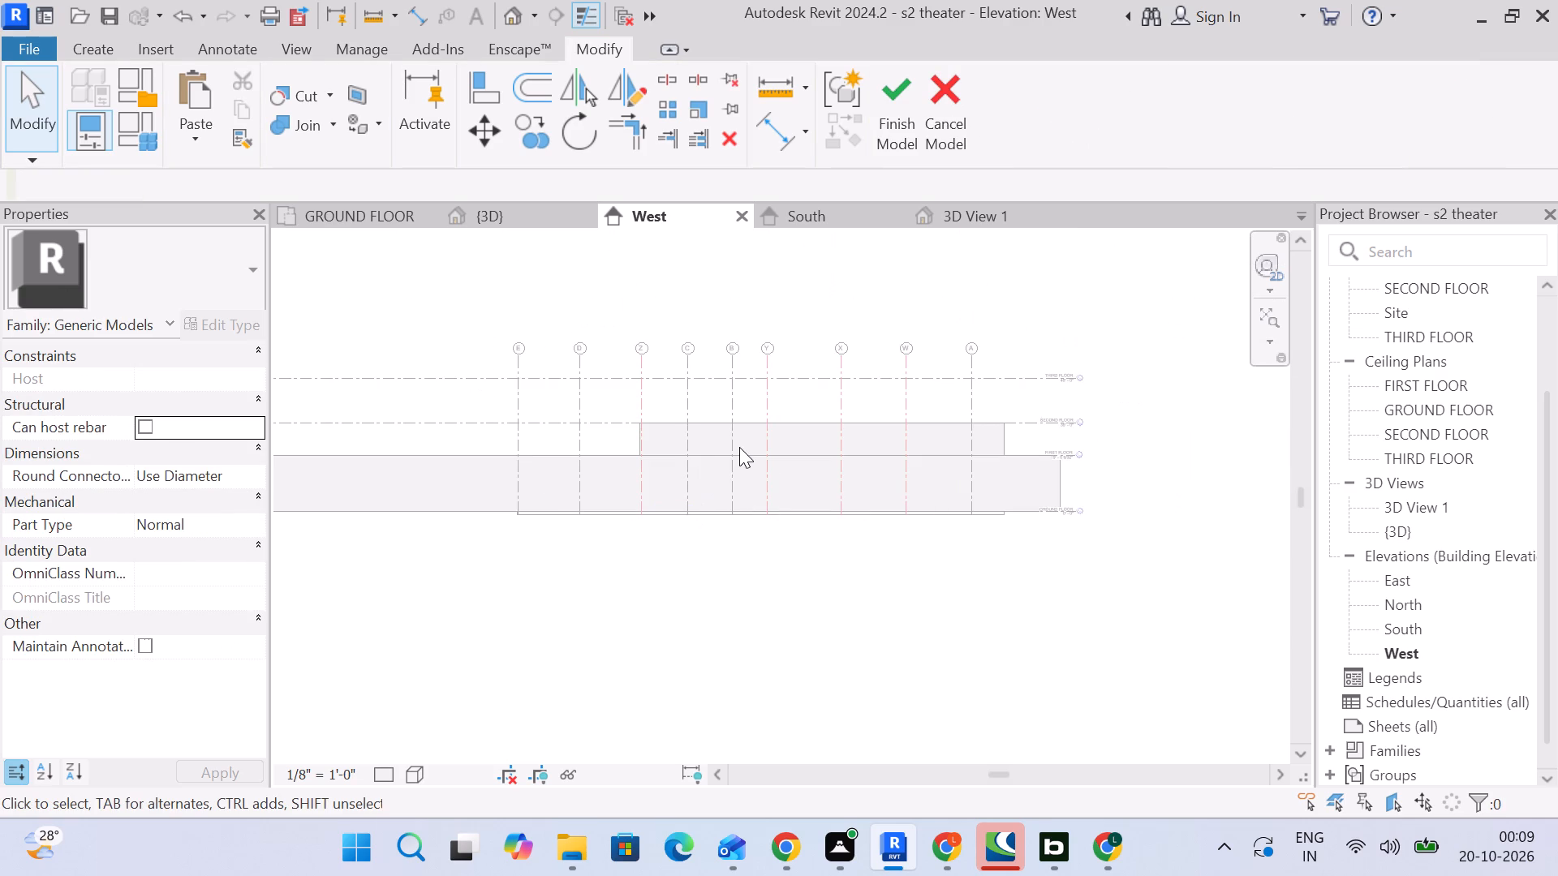
pyautogui.keyDown('shift'); pyautogui.moveTo(781, 444); pyautogui.dragTo(758, 521, button='middle'); pyautogui.keyUp('shift')
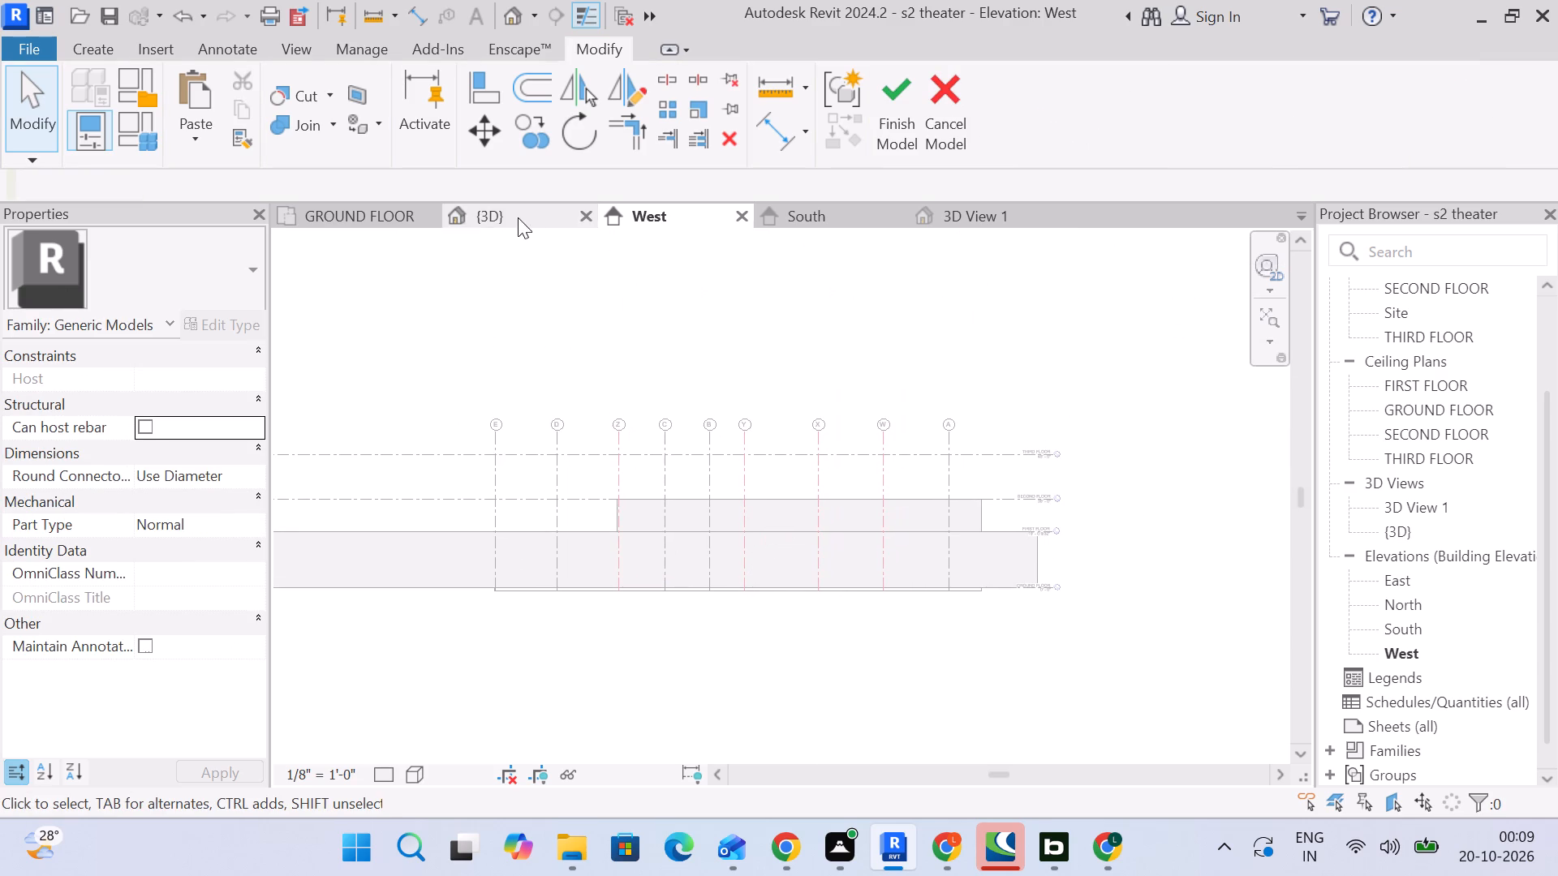
# Examine the notched platform, screen and seating of the first auditorium in 3D from several angles.
pyautogui.click(518, 217)
pyautogui.scroll(-1, 703, 431)
pyautogui.moveTo(704, 434); pyautogui.dragTo(598, 447, button='middle')
pyautogui.scroll(-3, 609, 435)
pyautogui.moveTo(712, 439); pyautogui.dragTo(606, 377, button='middle')
pyautogui.click(794, 359)
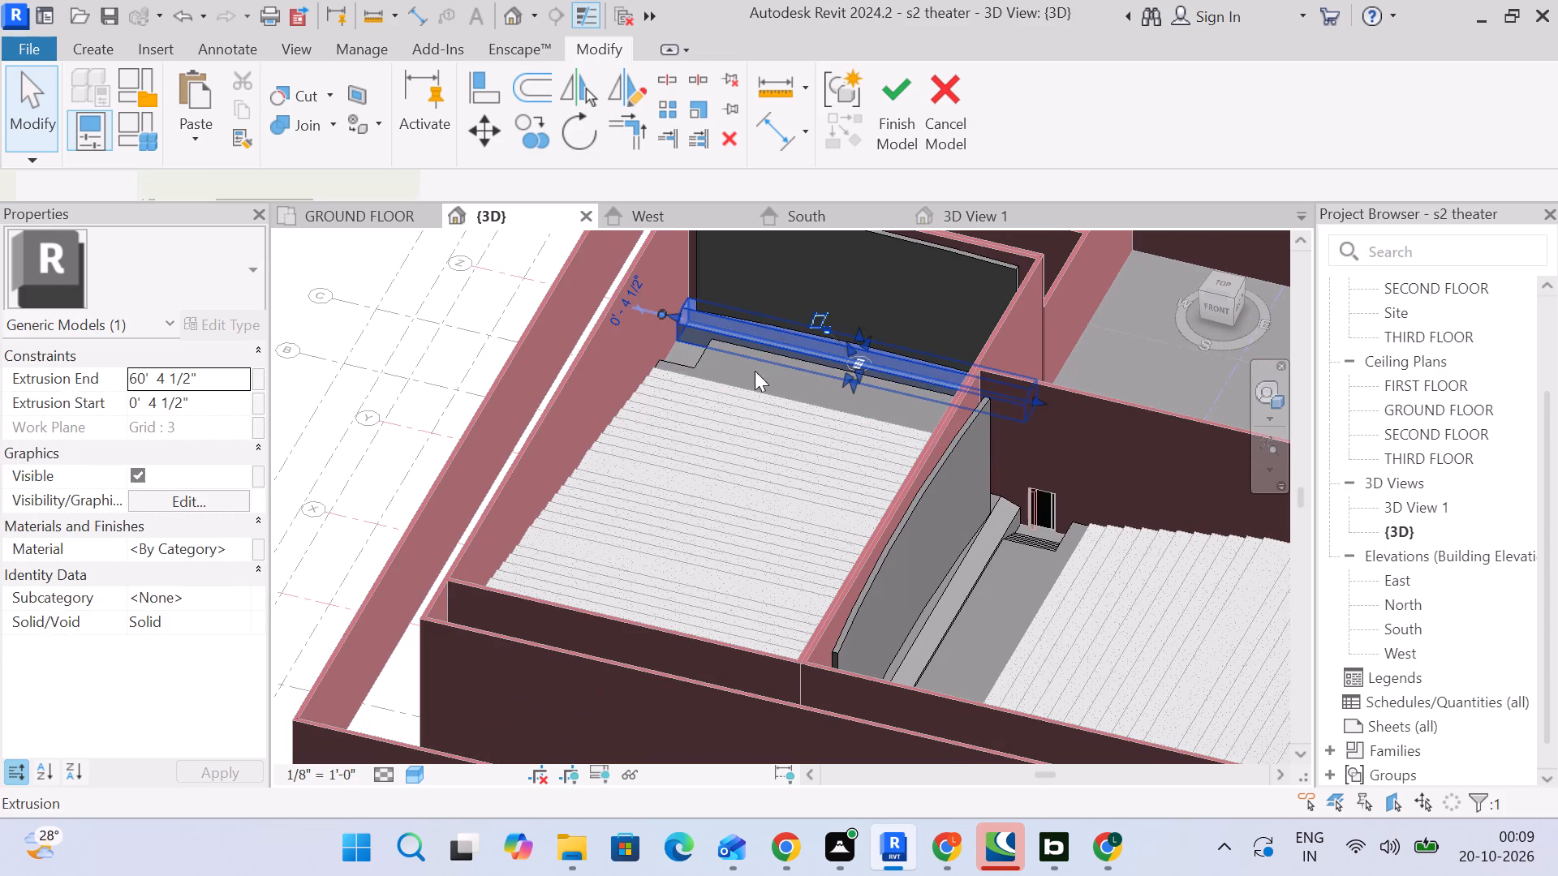
pyautogui.click(721, 372)
pyautogui.scroll(10, 725, 372)
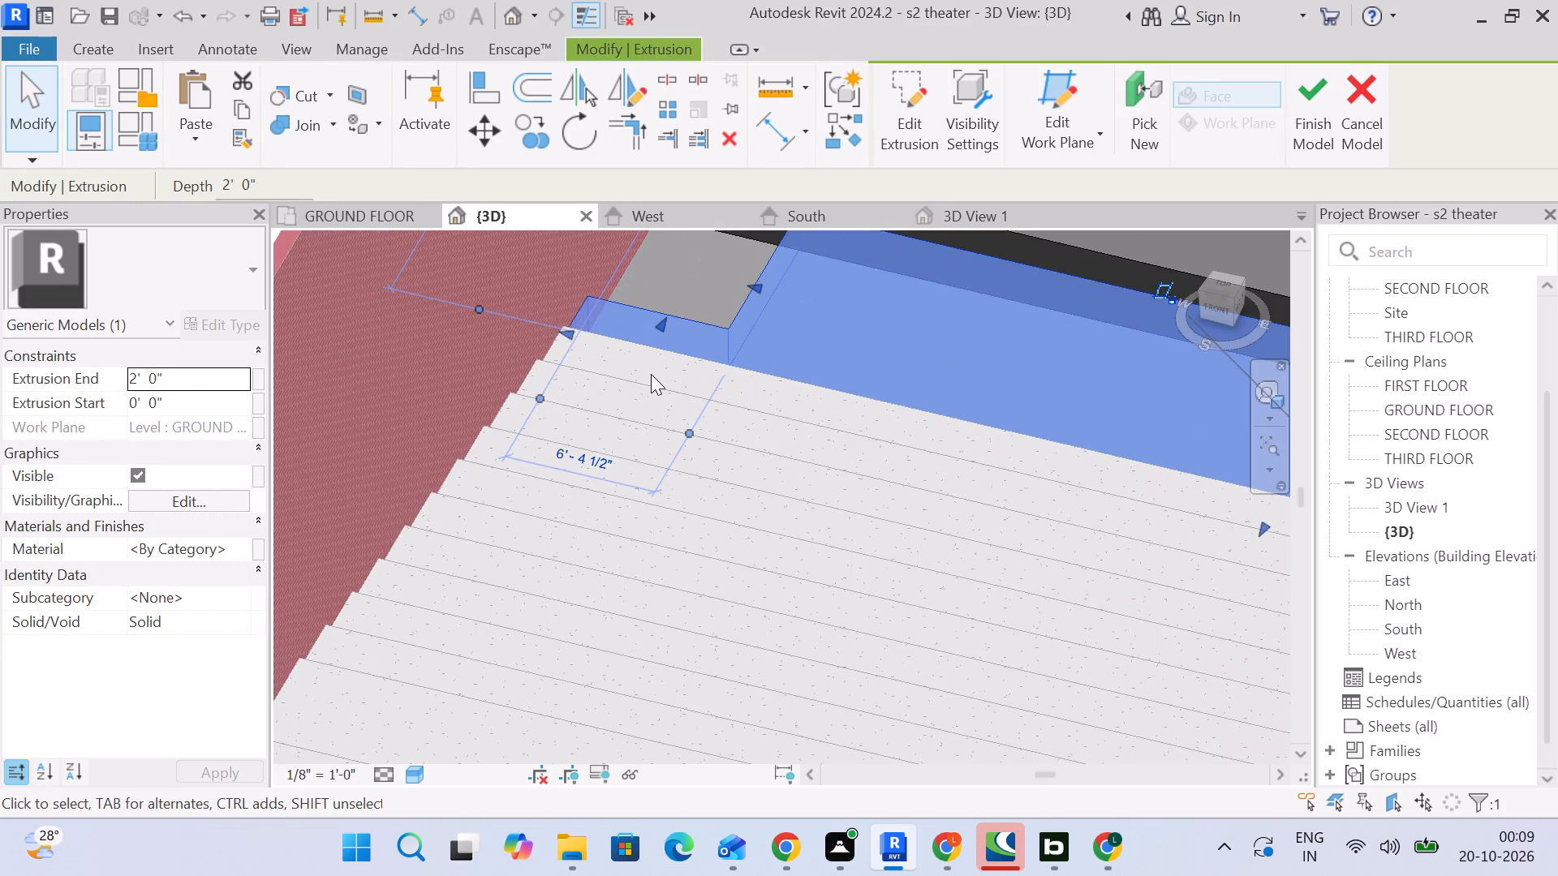
pyautogui.scroll(-5, 652, 374)
pyautogui.scroll(-4, 749, 347)
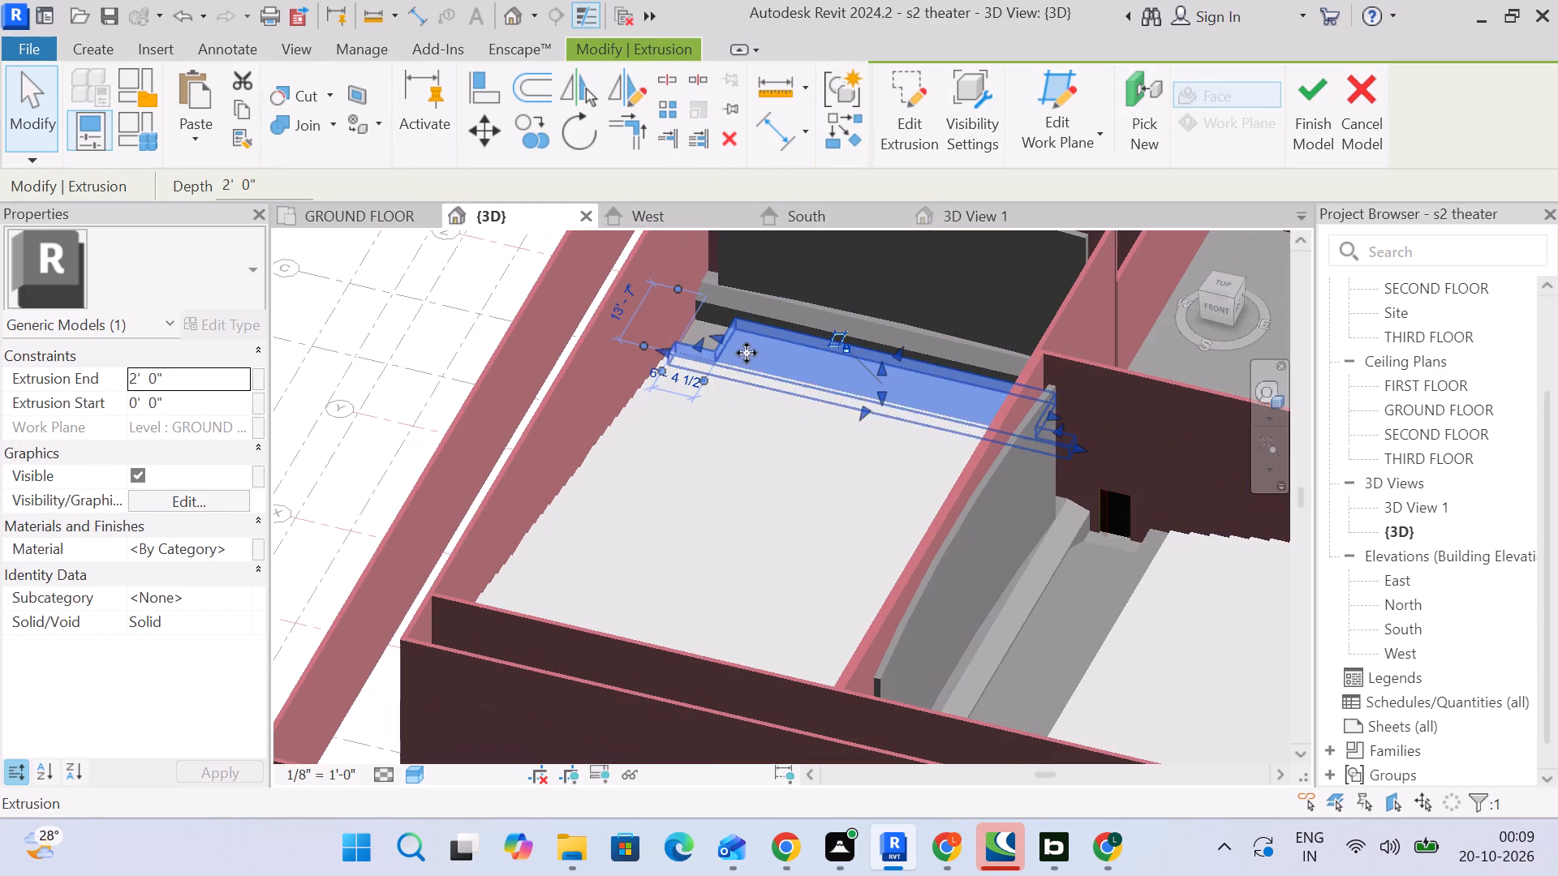
pyautogui.scroll(-2, 658, 440)
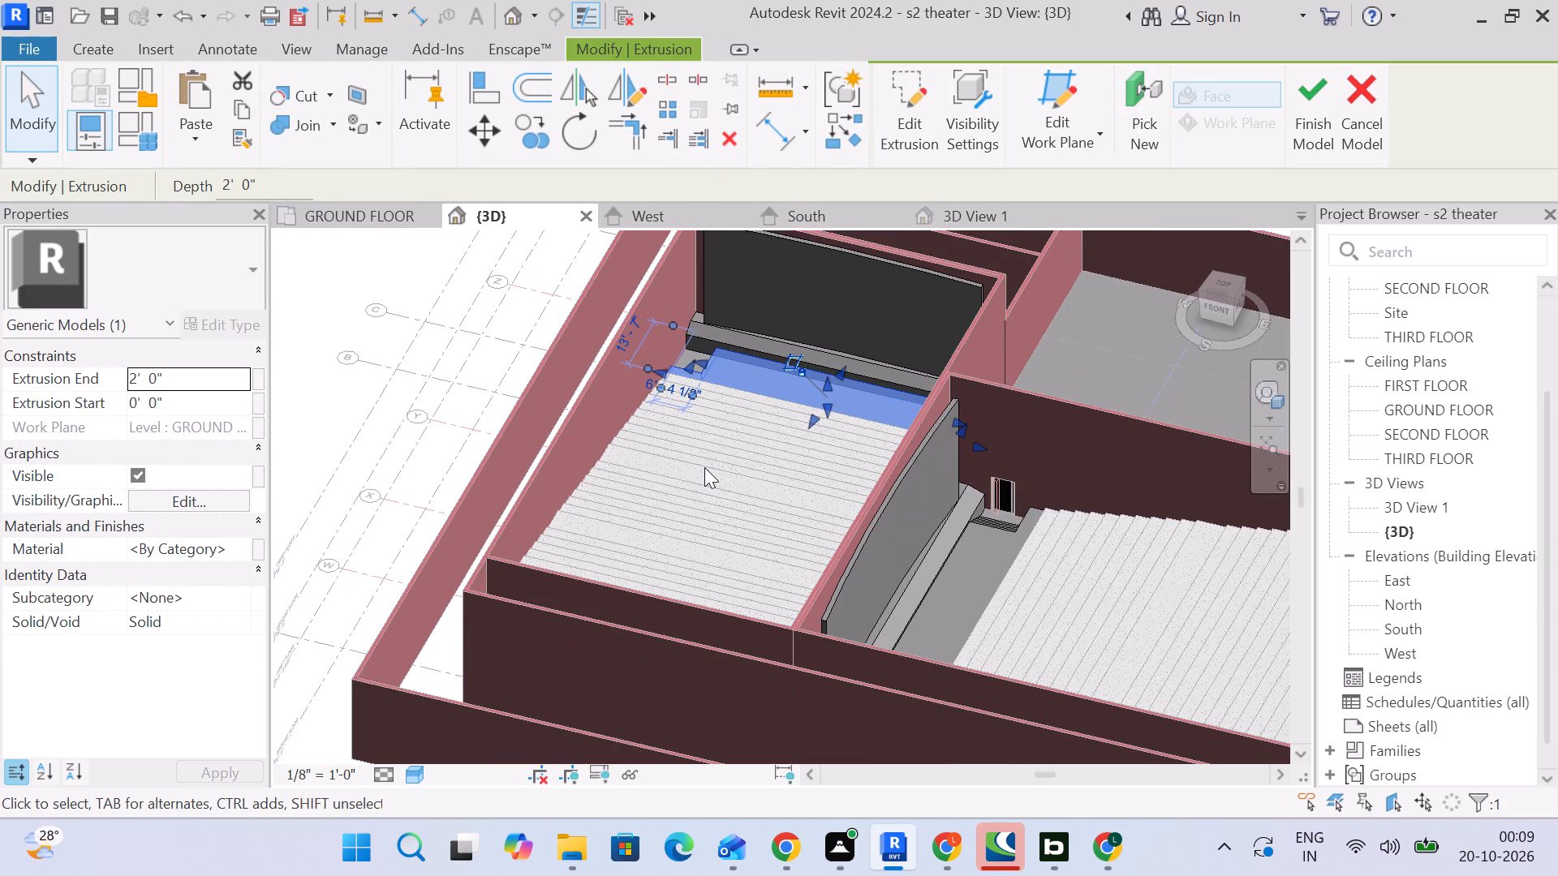
pyautogui.moveTo(713, 471); pyautogui.dragTo(854, 527, button='middle')
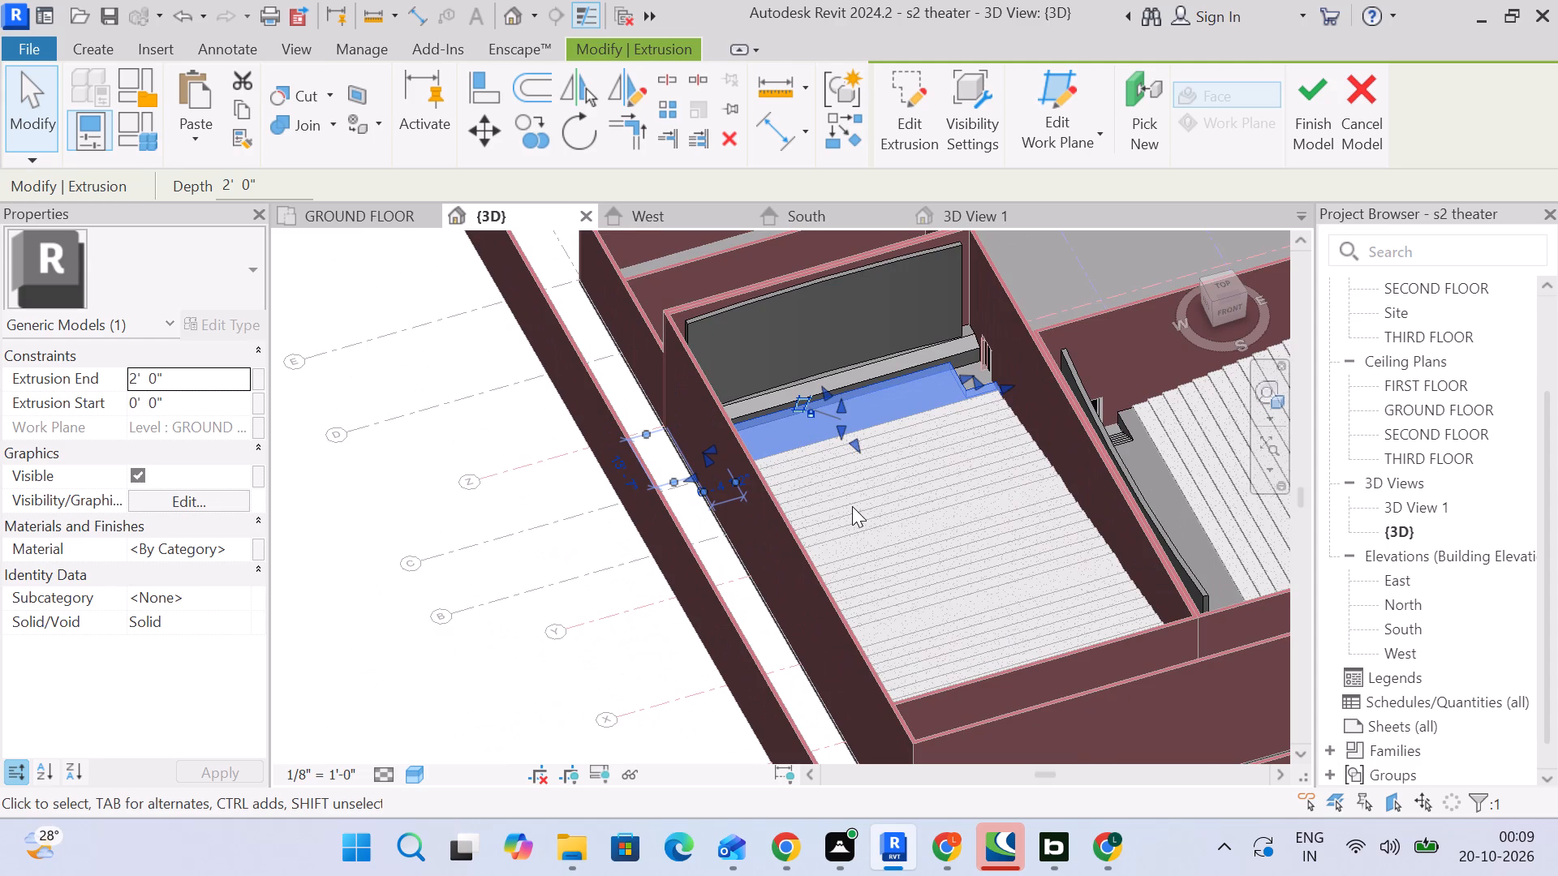
pyautogui.scroll(-1, 854, 498)
pyautogui.moveTo(854, 496); pyautogui.dragTo(788, 475, button='middle')
pyautogui.press('Escape')
pyautogui.click(705, 477)
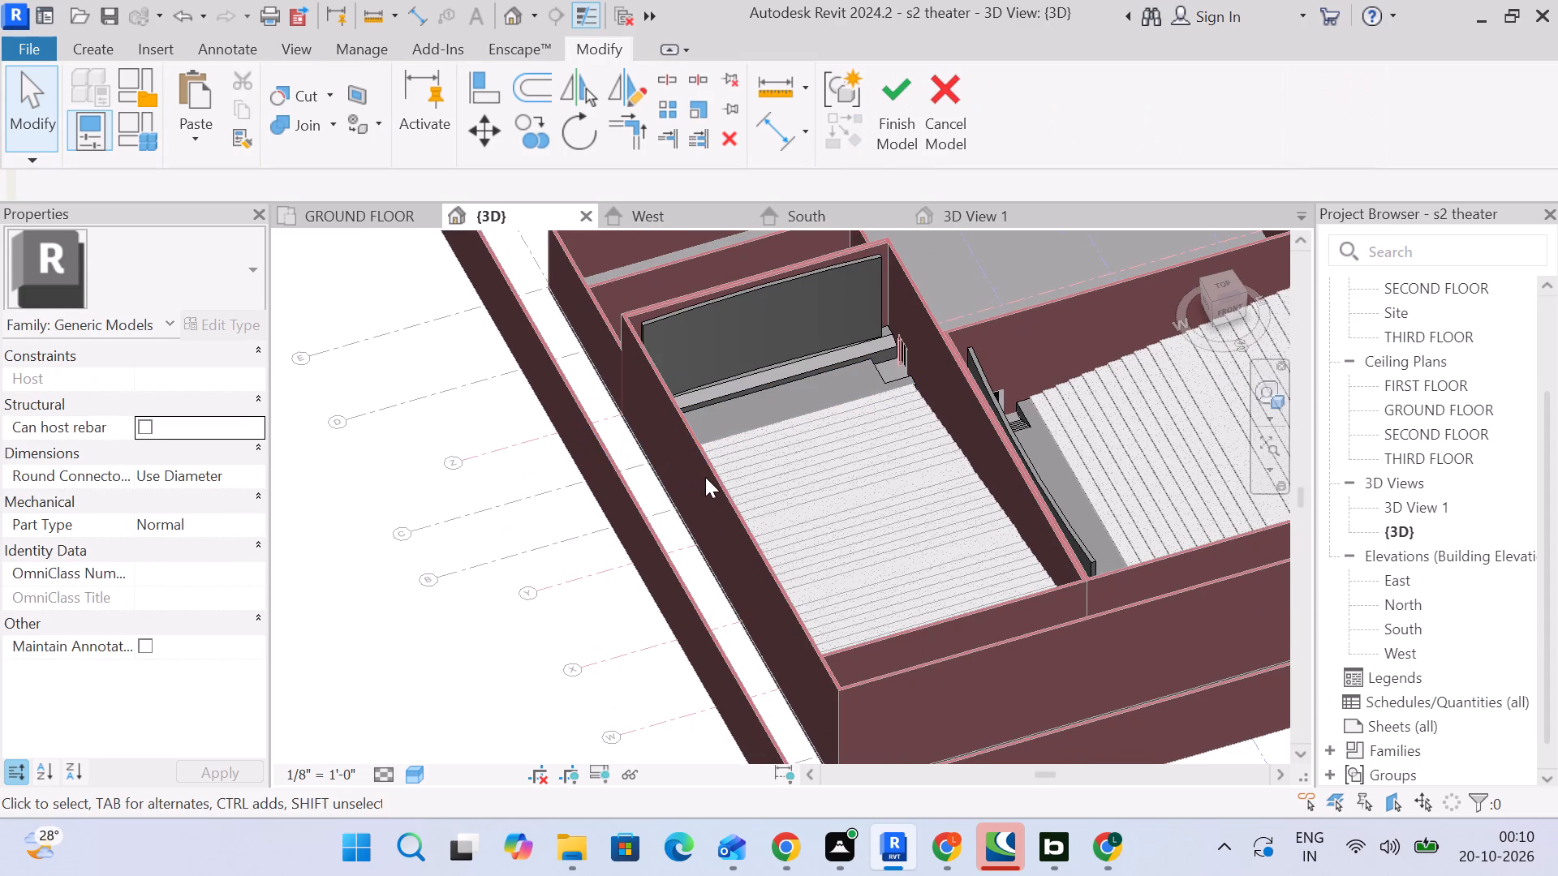
pyautogui.click(684, 411)
pyautogui.press('Escape')
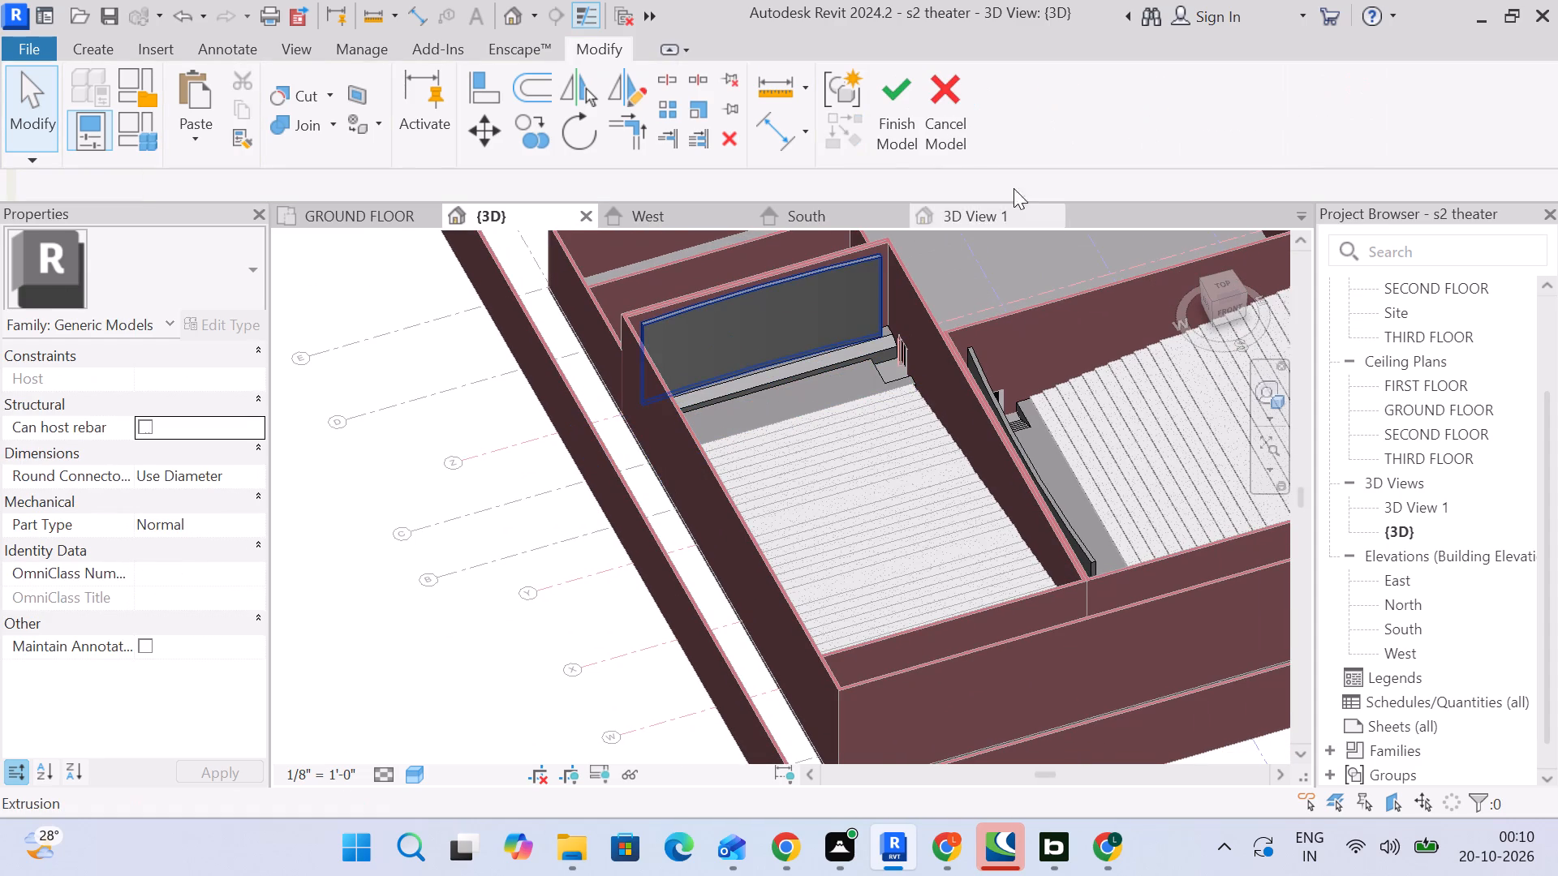
# Finish the in-place model containing the screen and the notched floor platform.
pyautogui.click(893, 121)
# Temporarily hide the first auditorium's long side wall and the outer wall running alongside it in the 3D view.
pyautogui.click(669, 401)
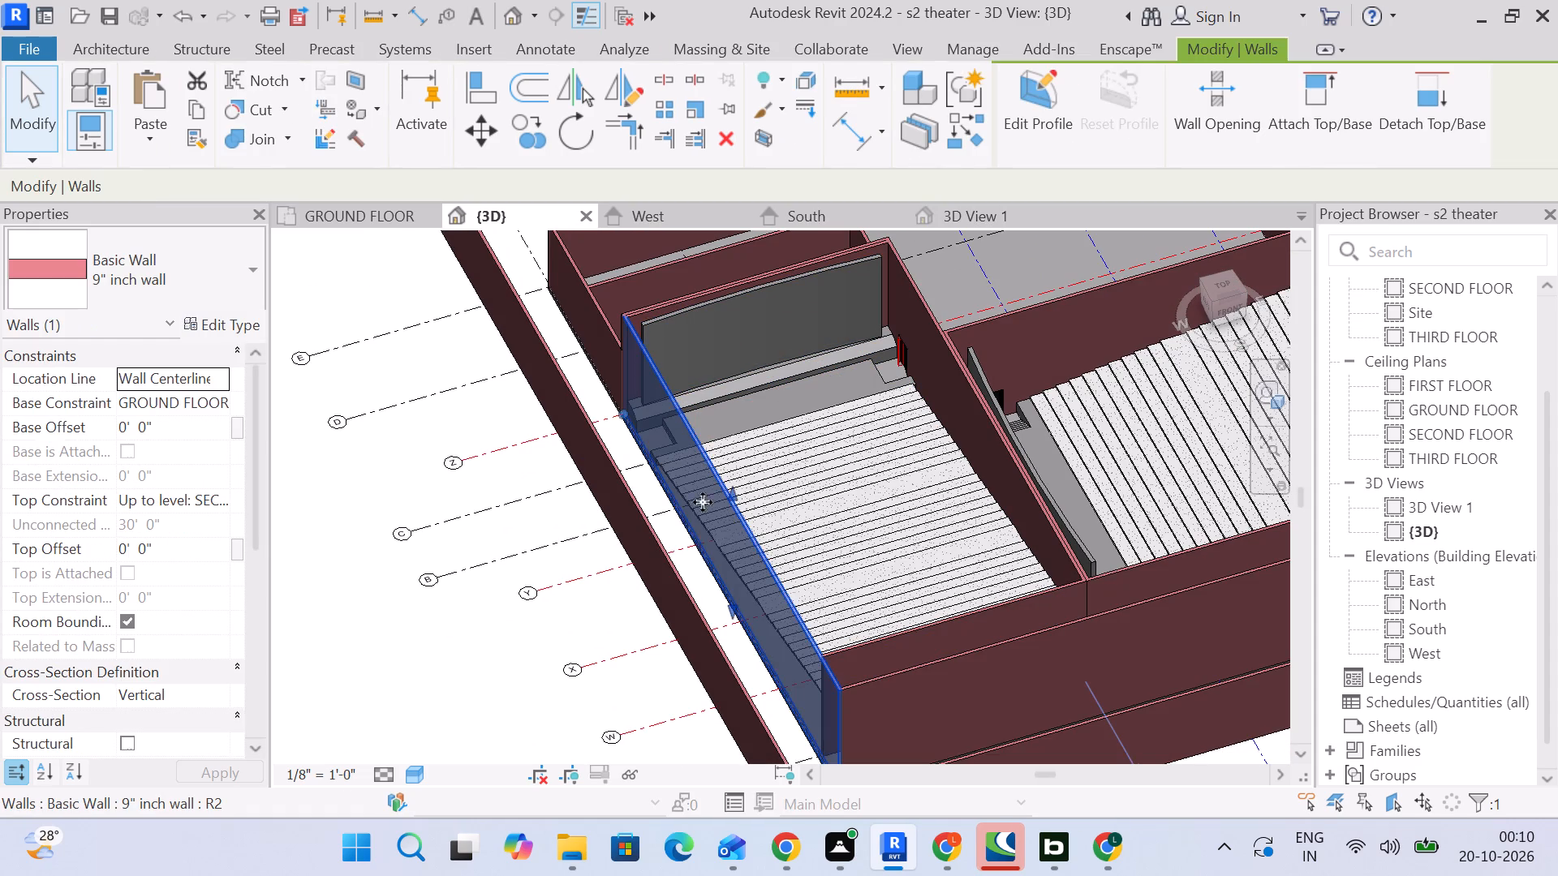
pyautogui.click(631, 518)
pyautogui.keyDown('ctrl'); pyautogui.click(686, 440); pyautogui.keyUp('ctrl')
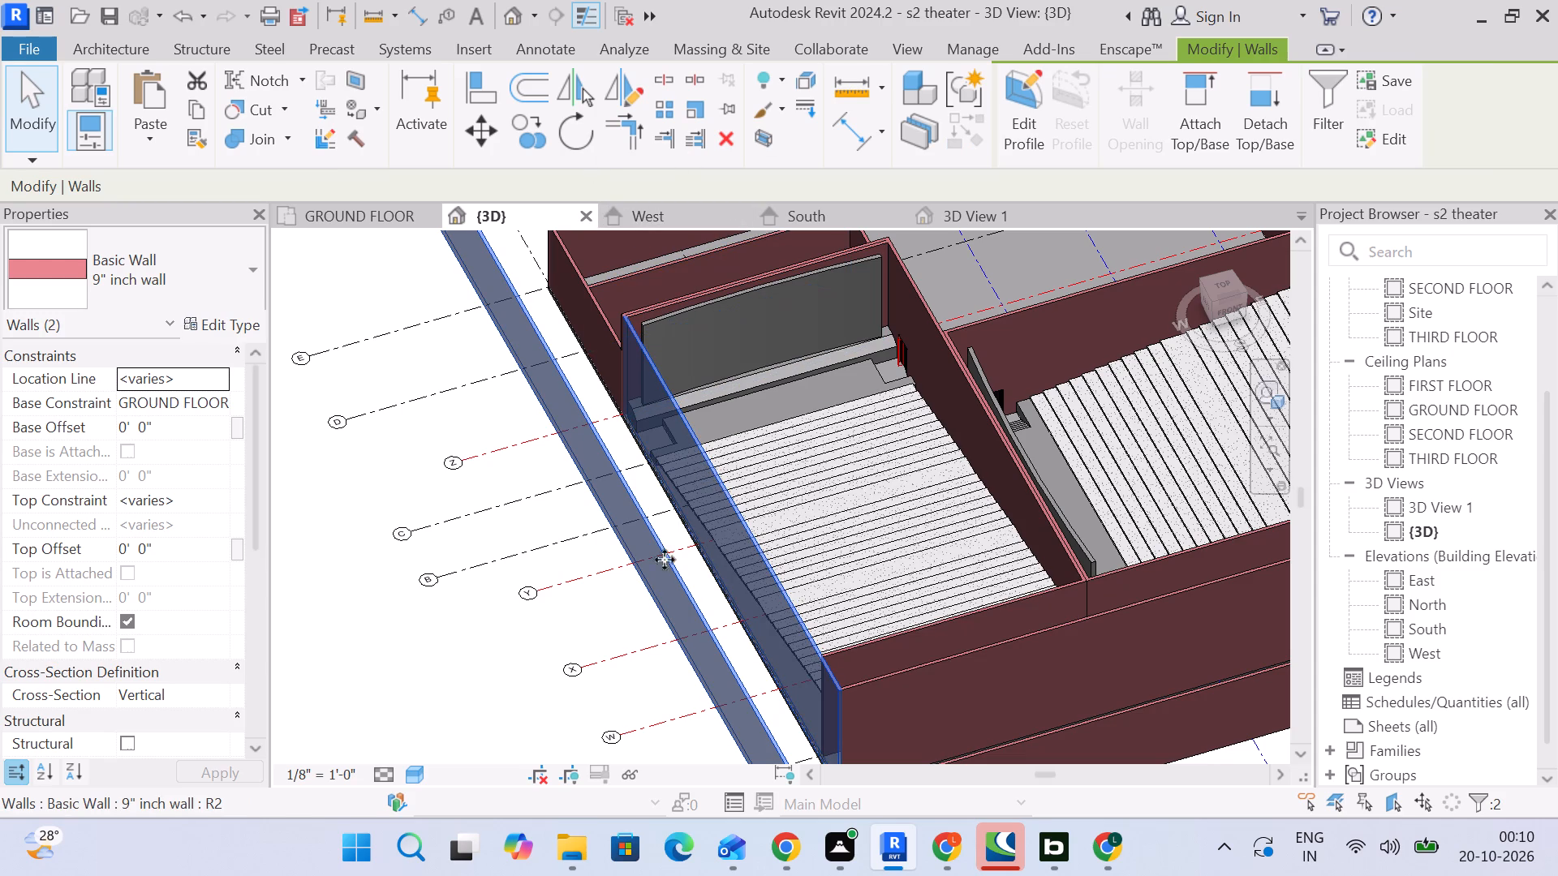
pyautogui.click(621, 775)
pyautogui.click(649, 724)
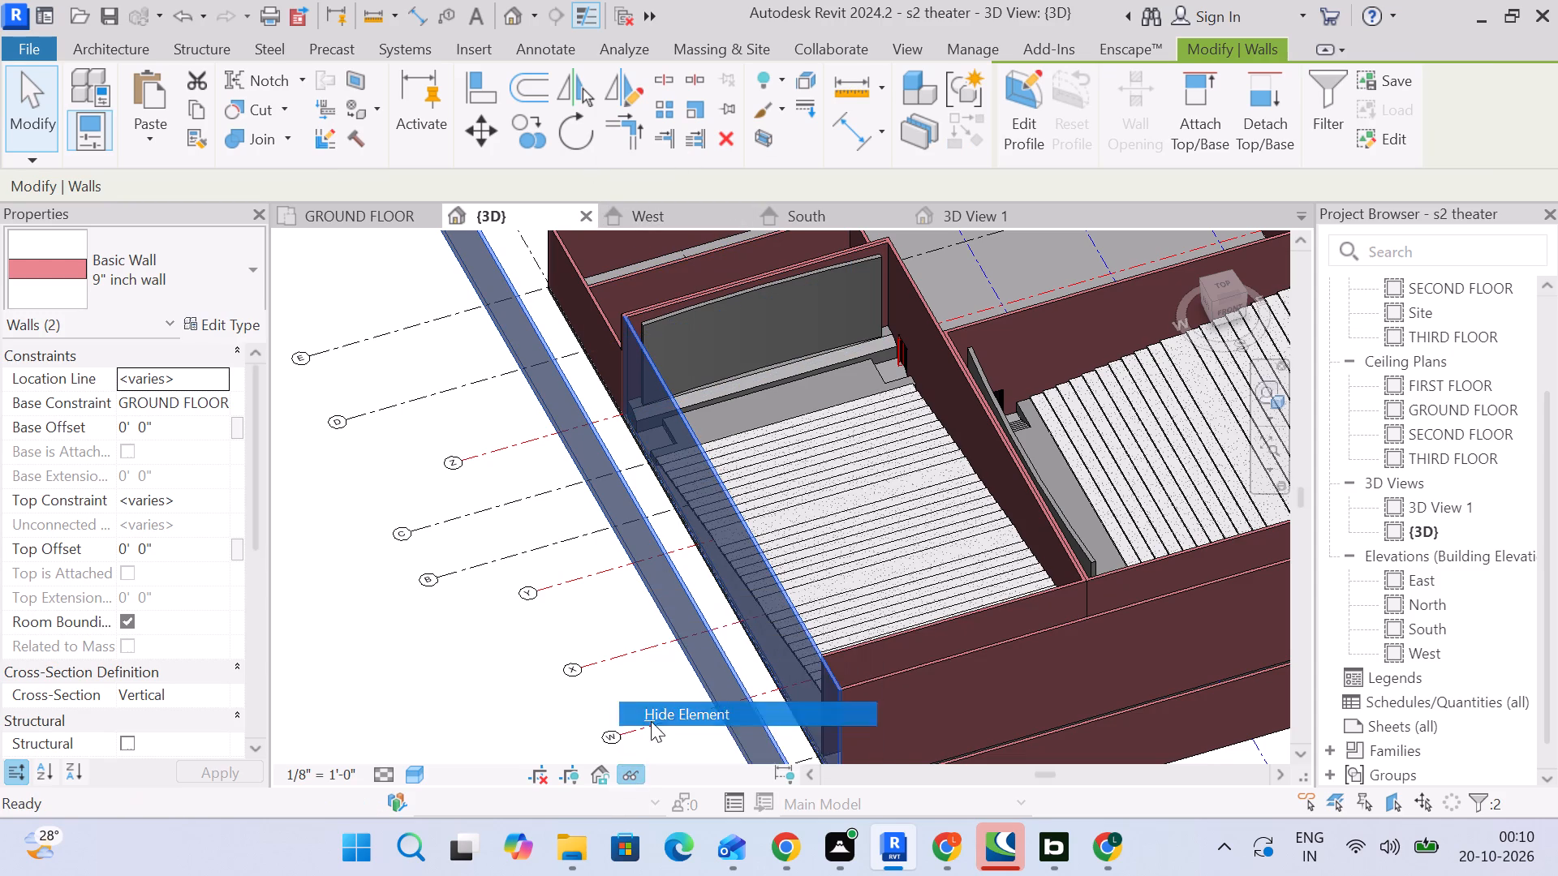
# In the LEFT orientation, stretch the SCREEN 1 platform's seating-side face under the first step to where the stair's sloping underside begins.
pyautogui.click(1212, 305)
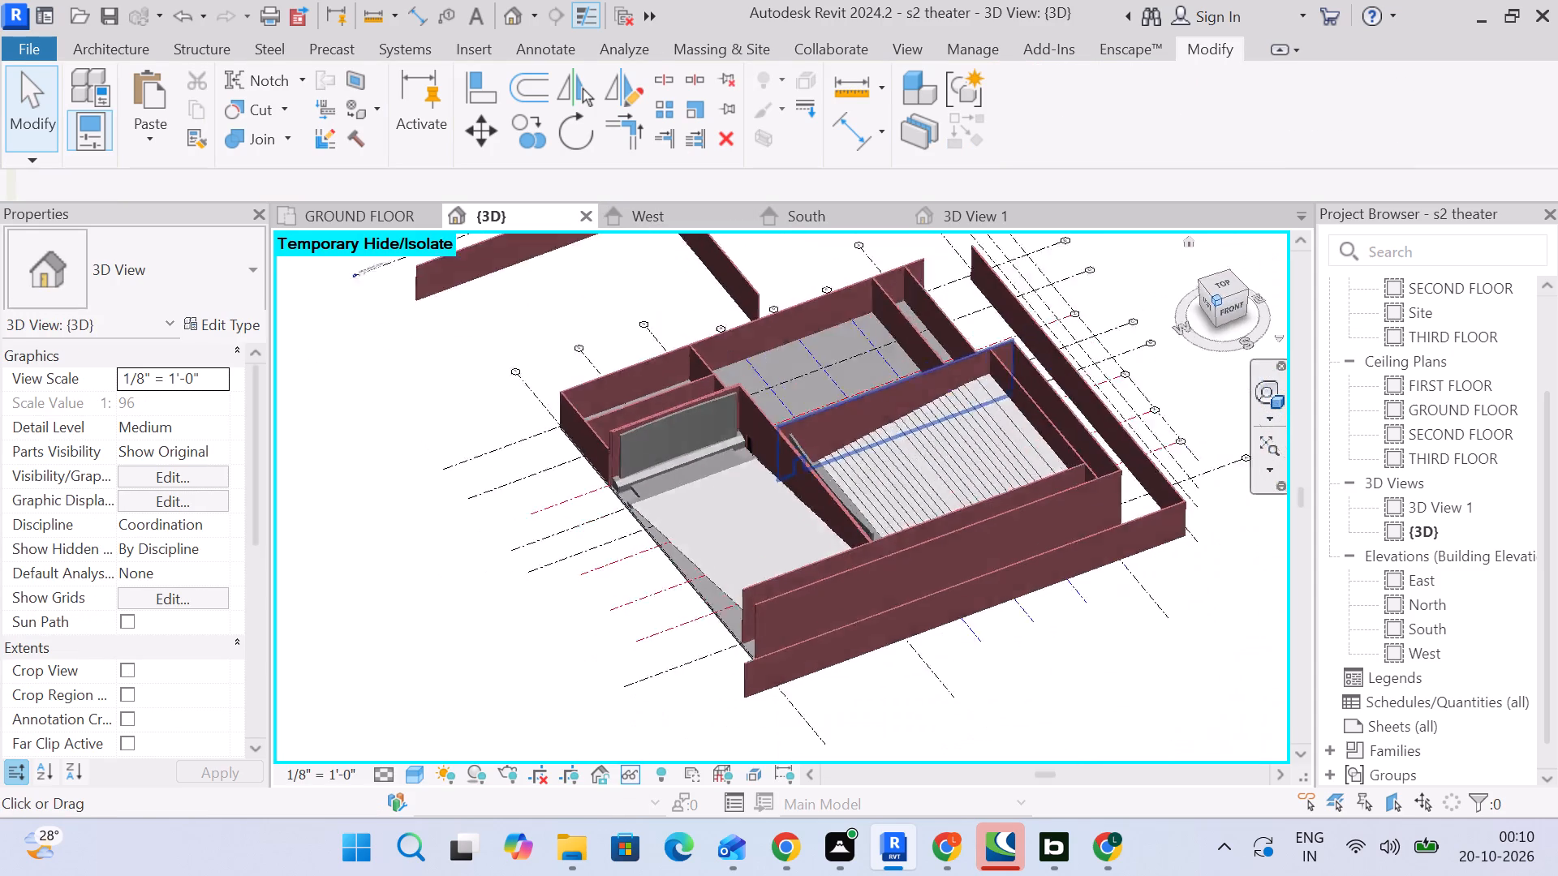
pyautogui.click(1212, 305)
pyautogui.scroll(13, 846, 522)
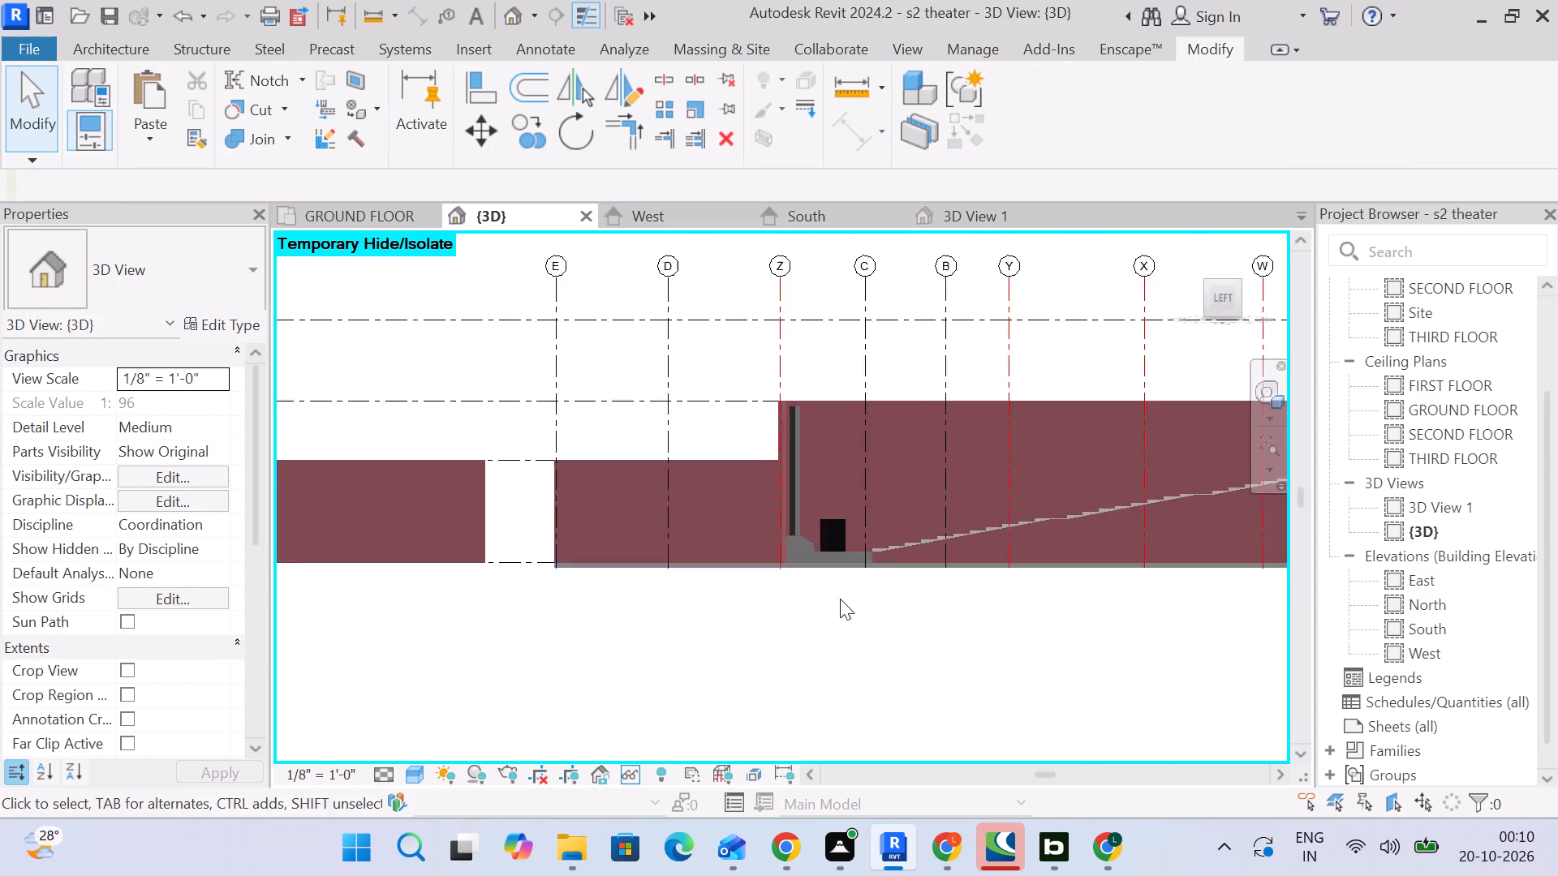
pyautogui.scroll(10, 840, 599)
pyautogui.click(882, 517)
pyautogui.scroll(4, 968, 532)
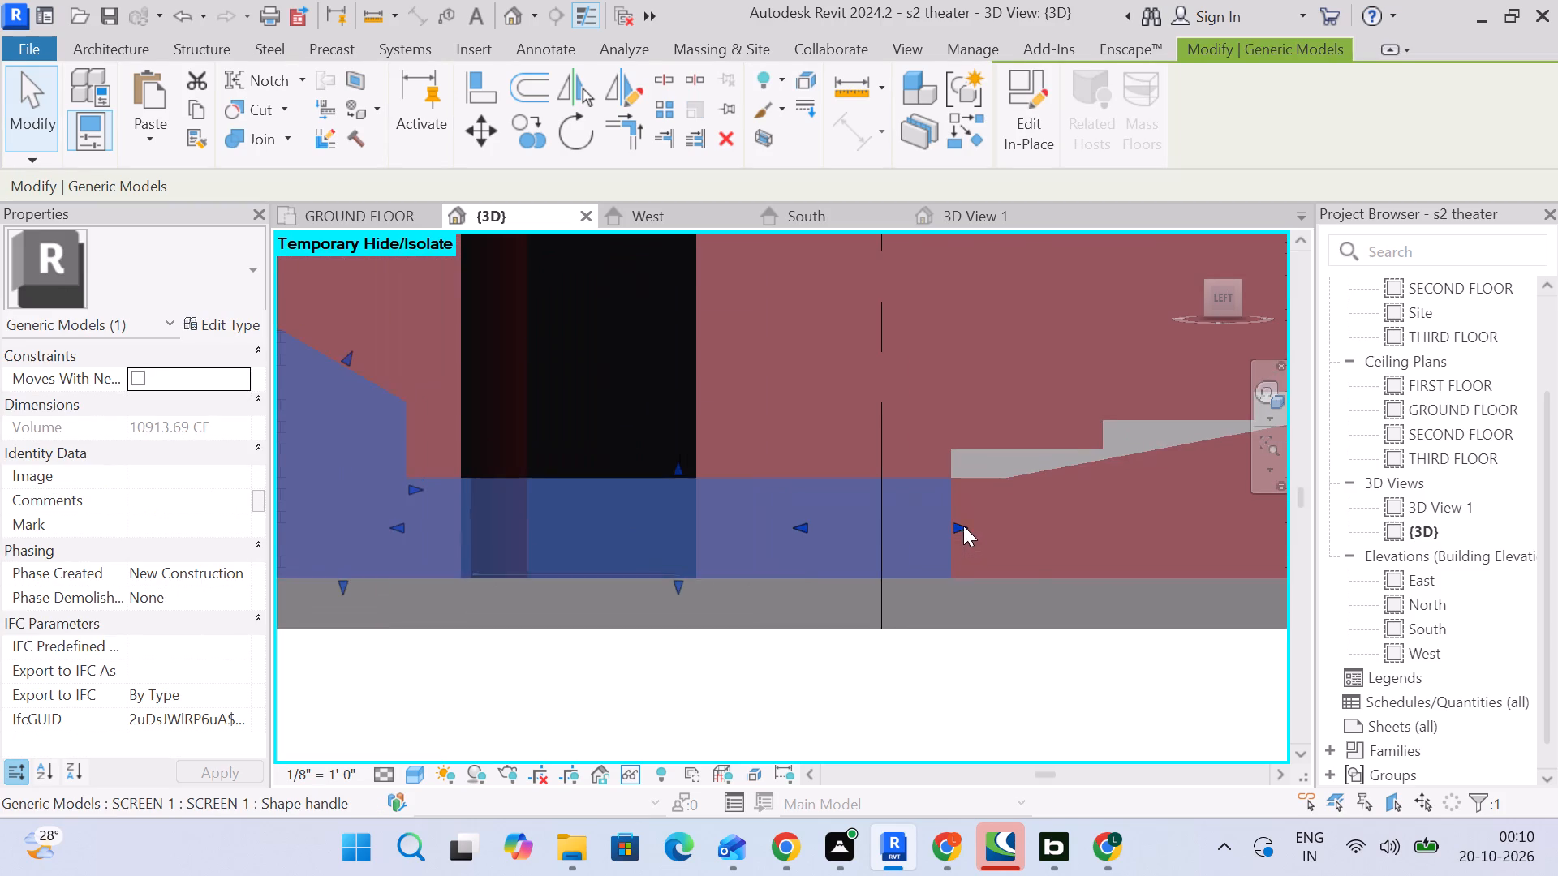
pyautogui.moveTo(961, 525); pyautogui.dragTo(1008, 516)
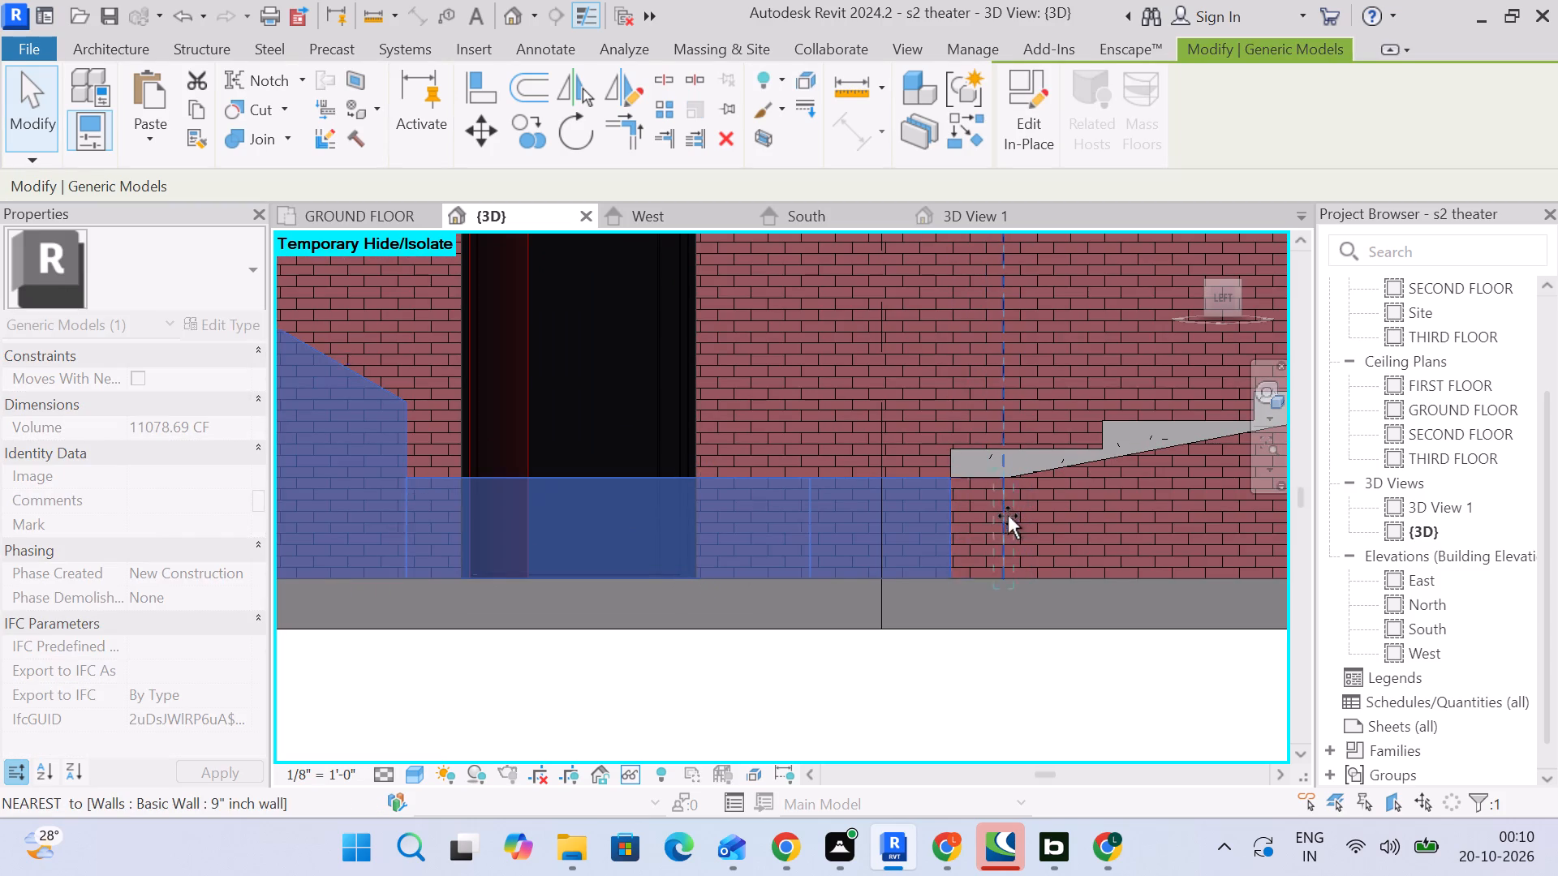
pyautogui.moveTo(1008, 516); pyautogui.dragTo(1008, 515)
pyautogui.scroll(4, 1009, 505)
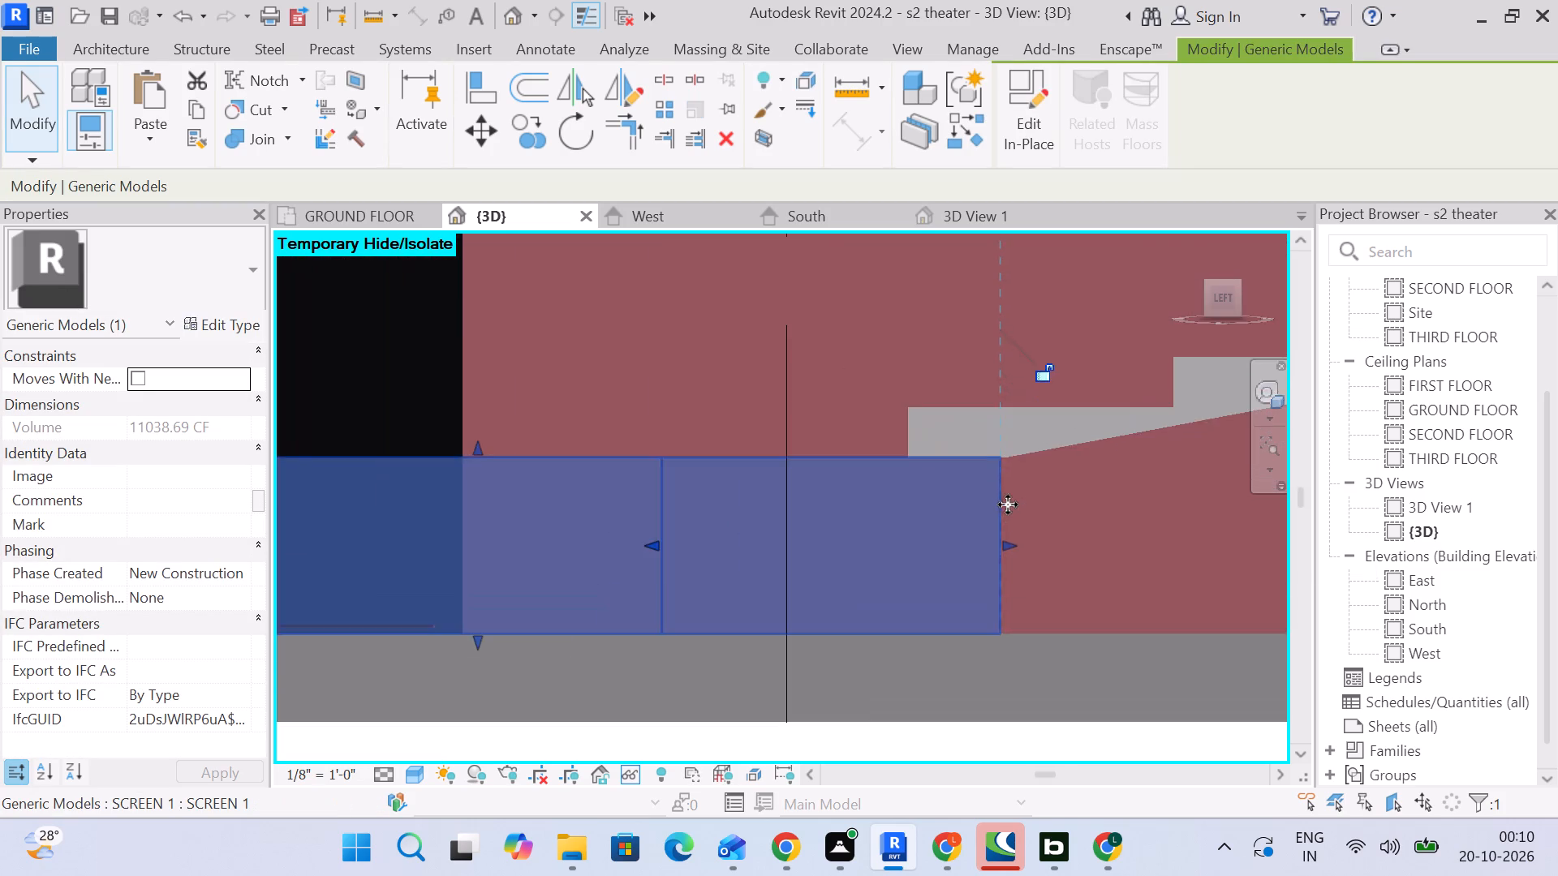
pyautogui.scroll(4, 1046, 548)
pyautogui.moveTo(1046, 548); pyautogui.dragTo(1024, 555, button='middle')
pyautogui.click(957, 547)
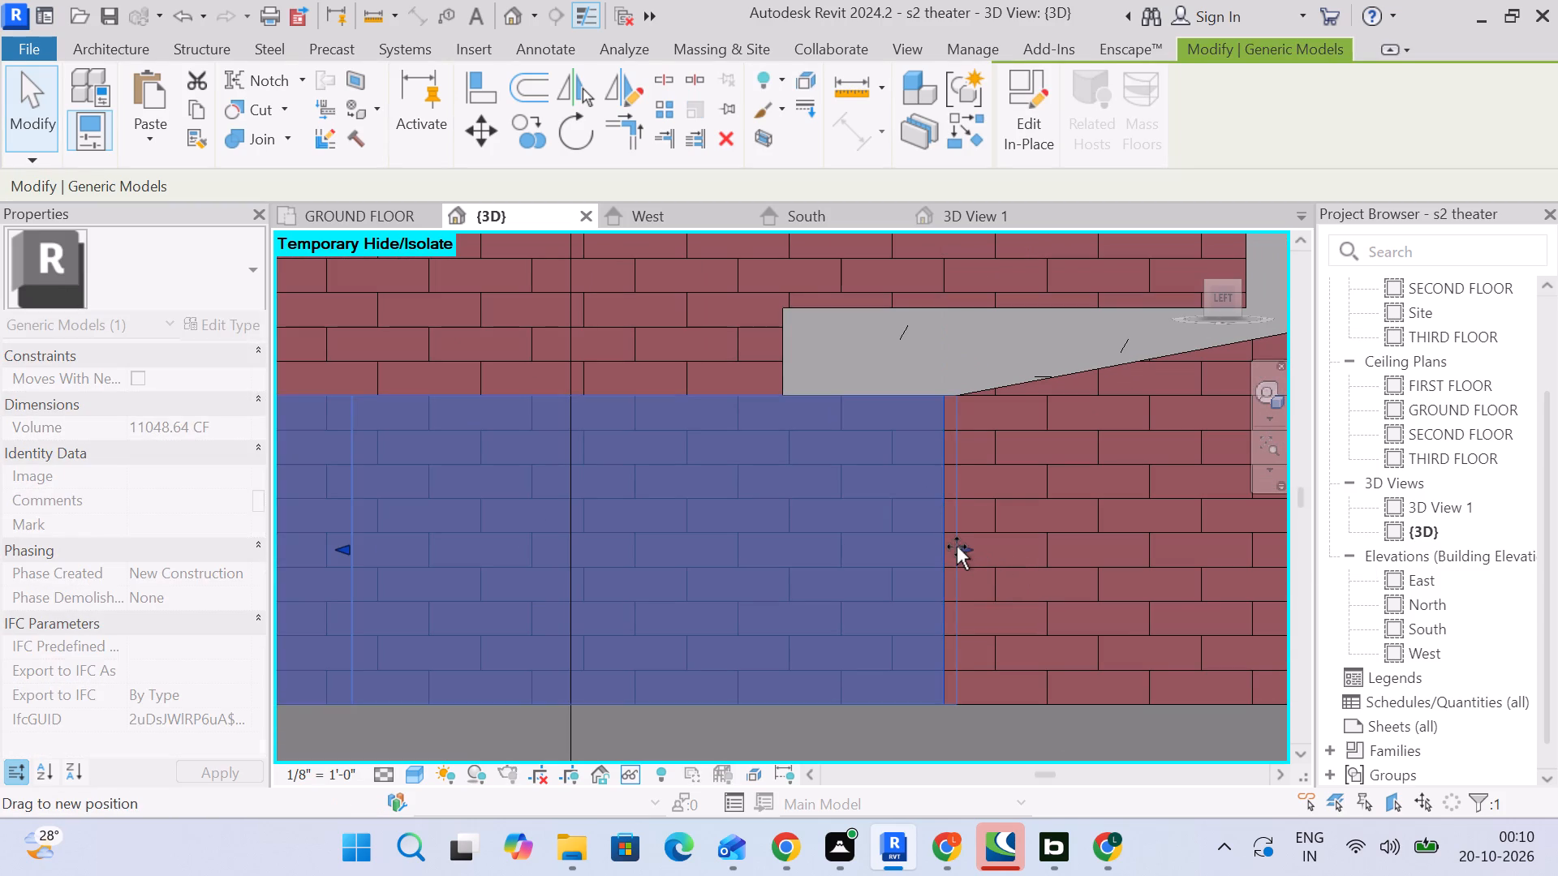
# Fine-tune the SCREEN 1 platform's seating-side face to line up with the start of the stair's sloping underside.
pyautogui.scroll(-5, 1017, 551)
pyautogui.moveTo(1024, 550); pyautogui.dragTo(821, 517, button='middle')
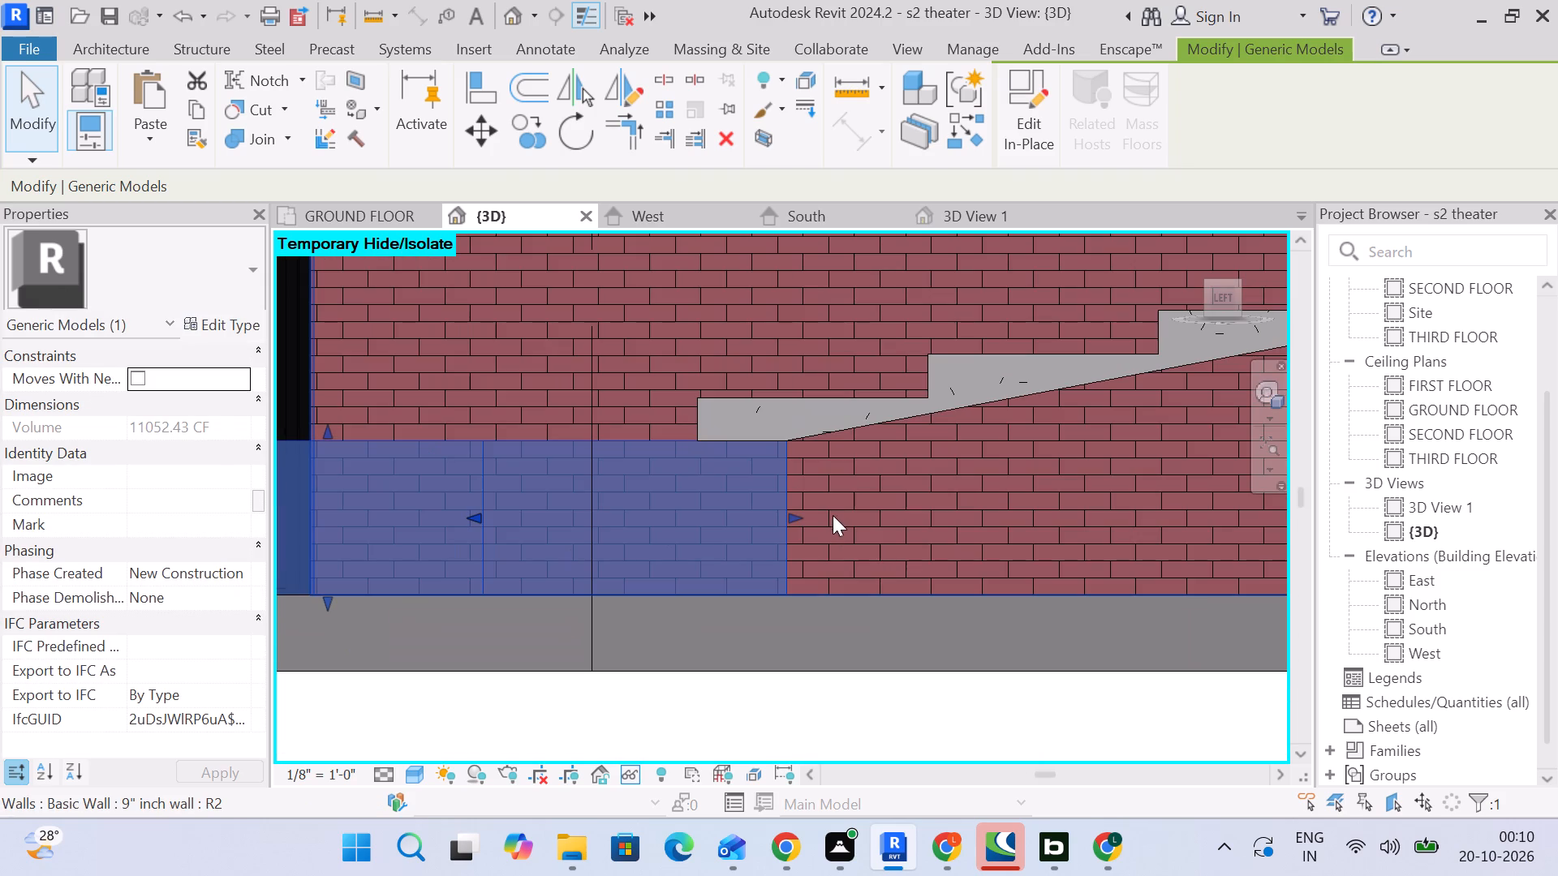
pyautogui.scroll(16, 804, 434)
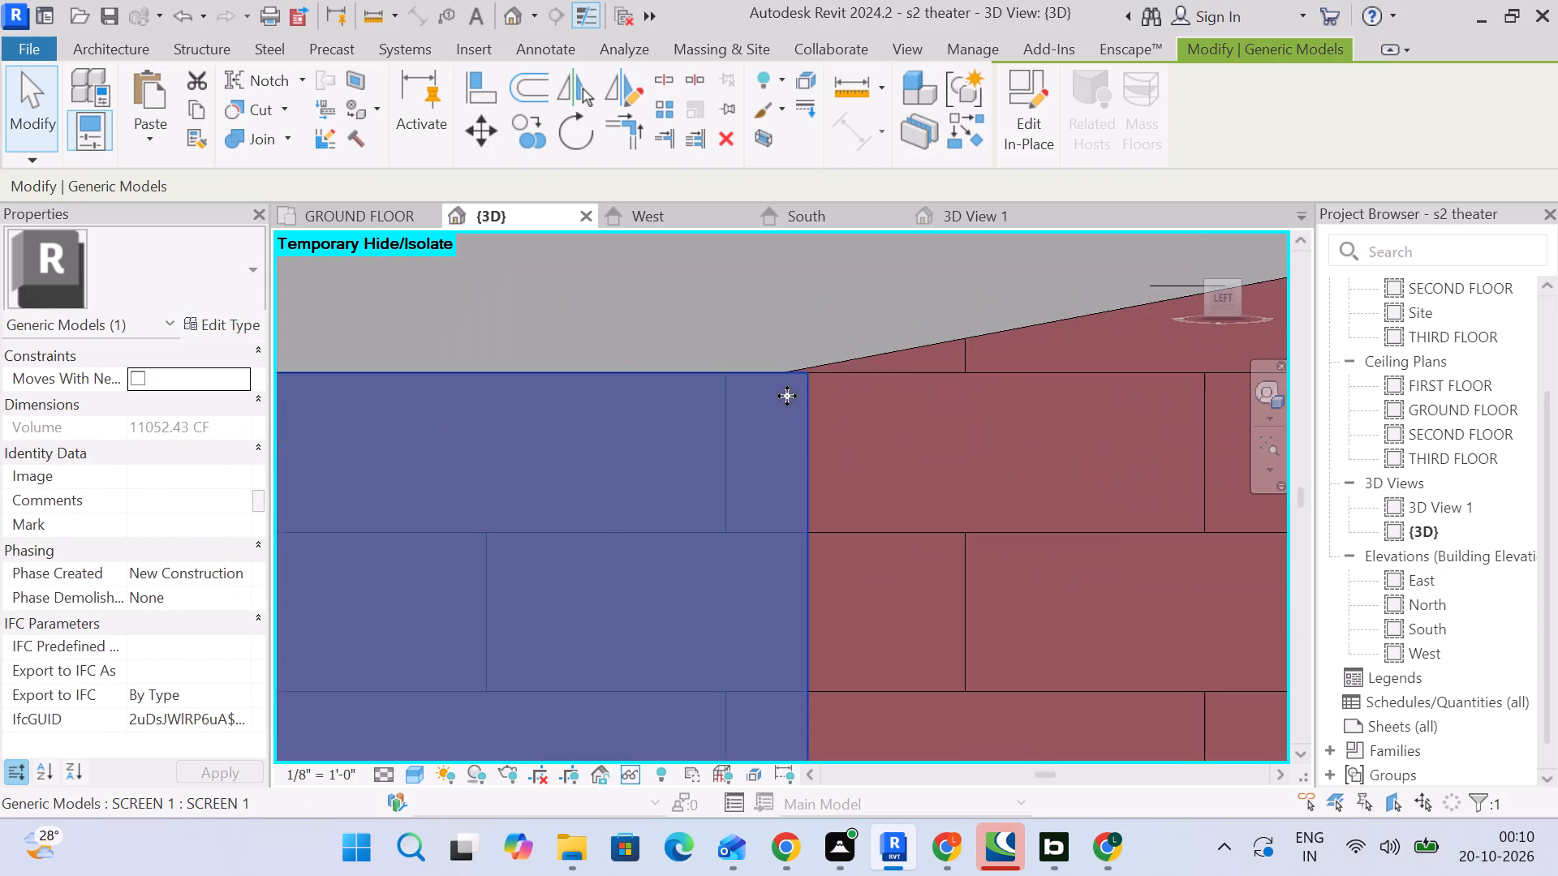
pyautogui.scroll(-5, 828, 423)
pyautogui.moveTo(841, 453); pyautogui.dragTo(861, 248, button='middle')
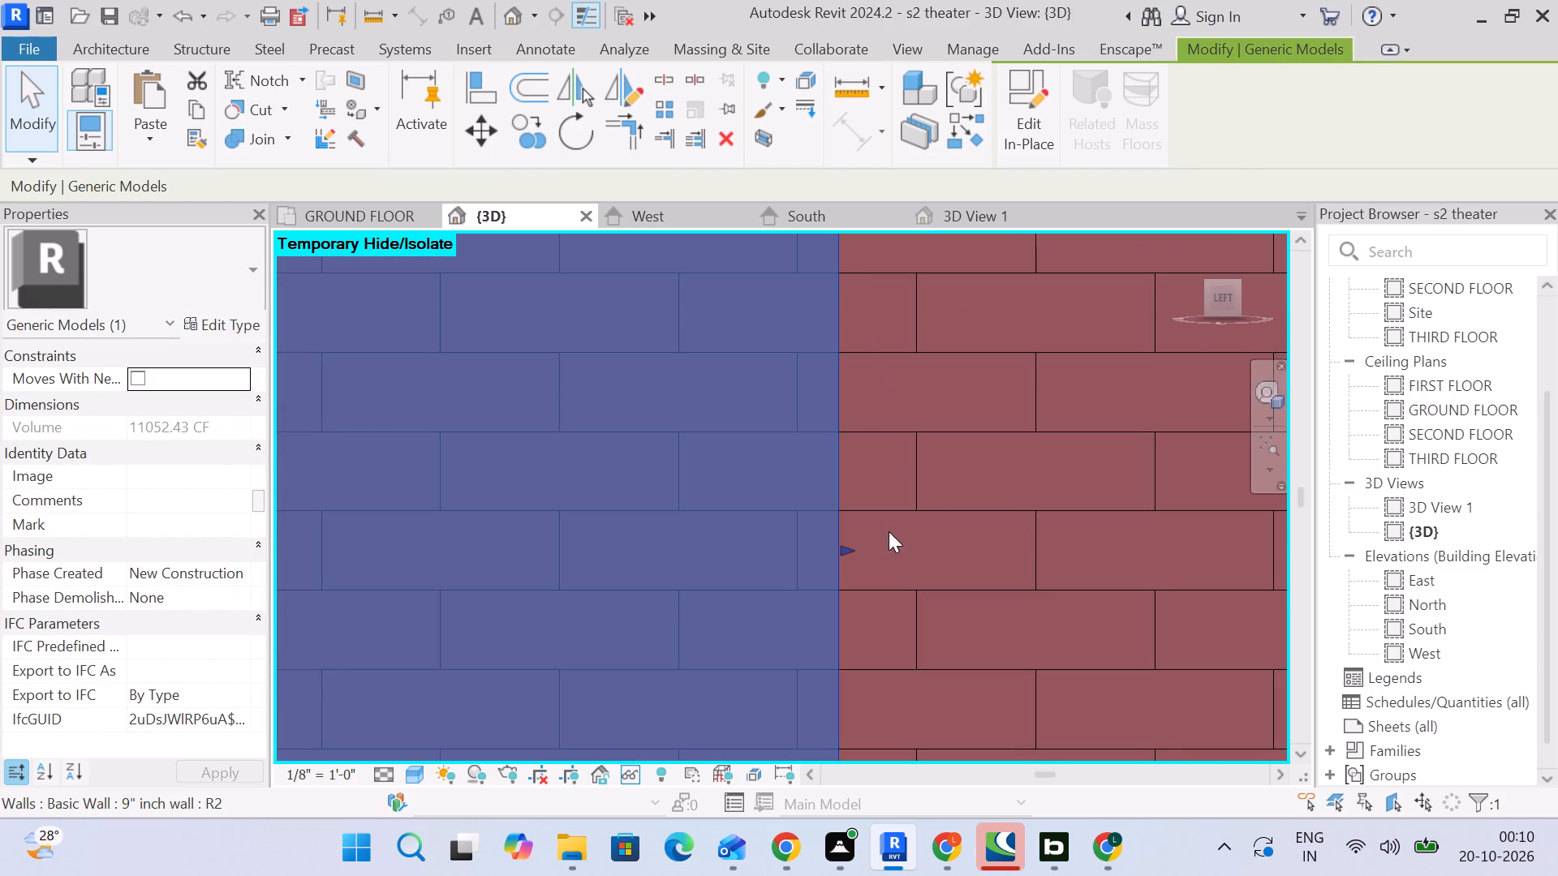
pyautogui.scroll(-5, 857, 546)
pyautogui.moveTo(858, 550); pyautogui.dragTo(835, 550)
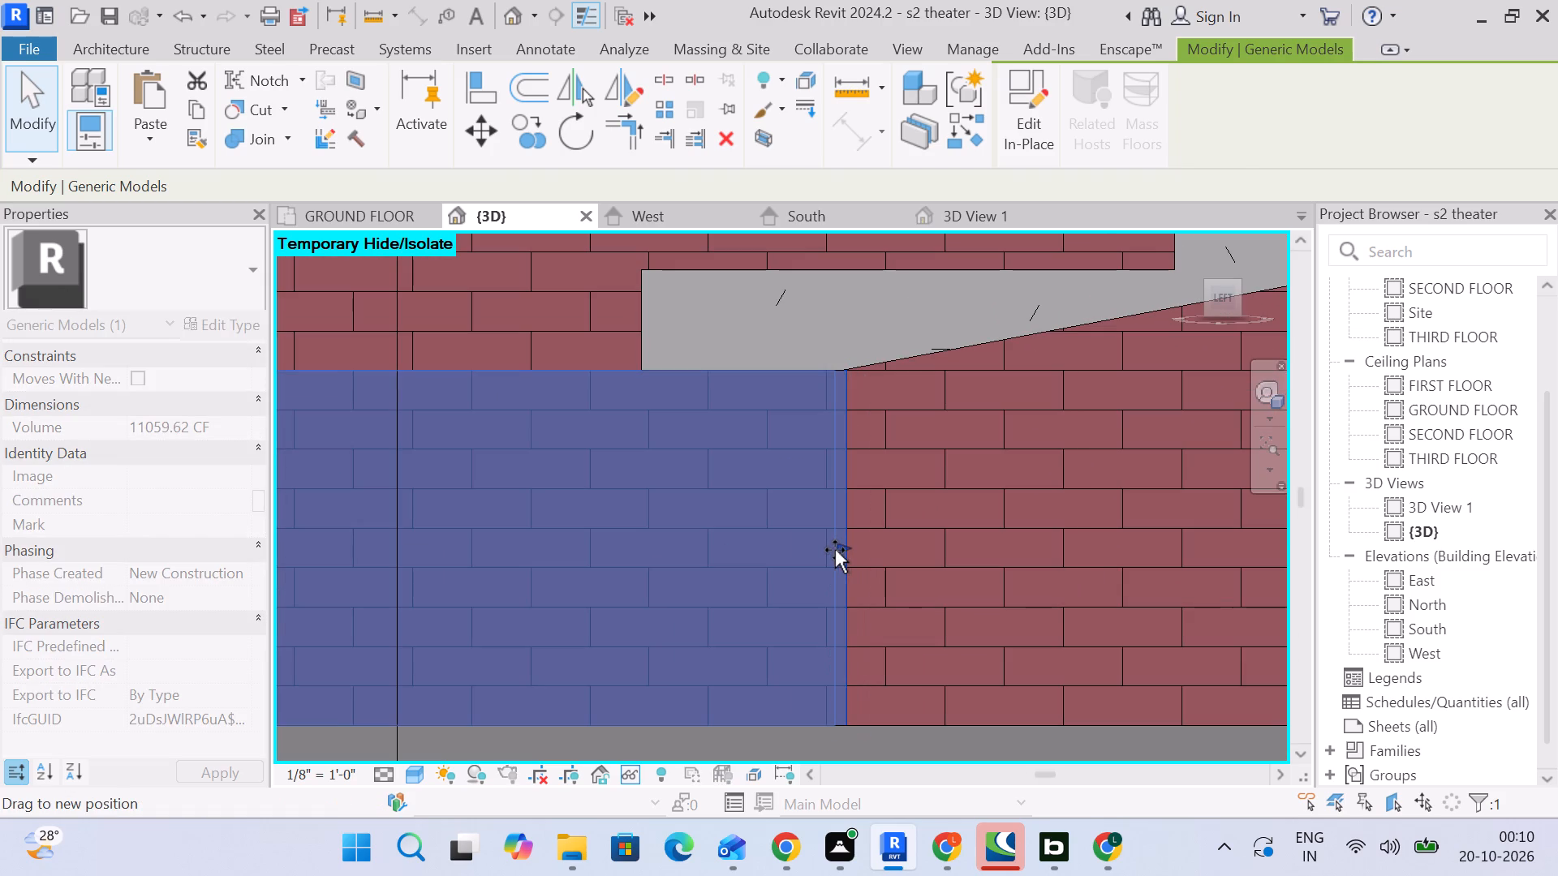
pyautogui.moveTo(835, 550); pyautogui.dragTo(840, 552)
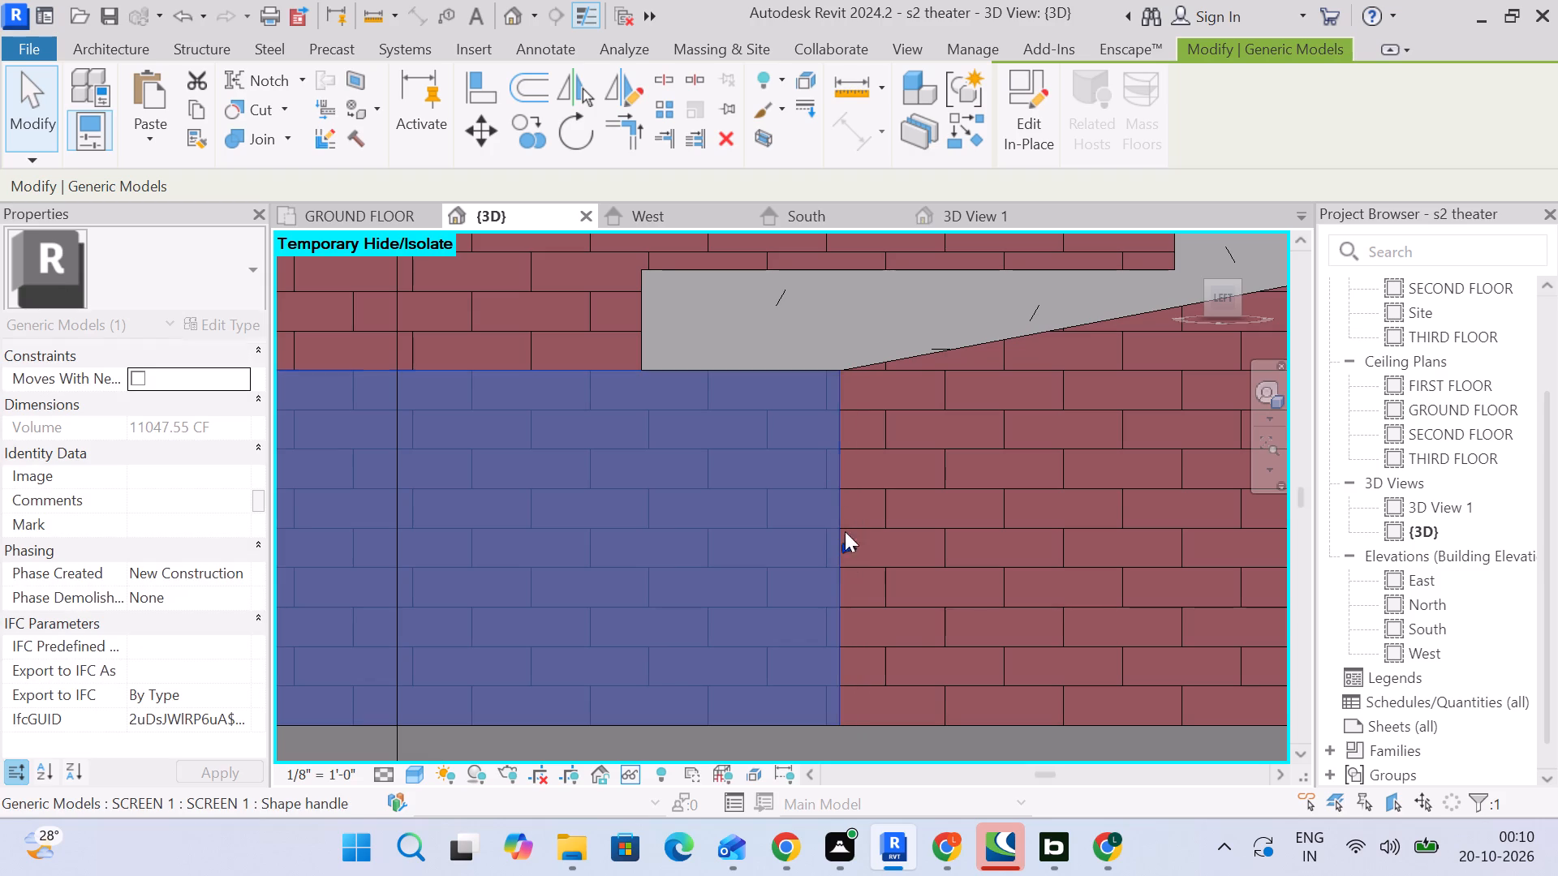
pyautogui.scroll(9, 831, 426)
pyautogui.scroll(-18, 858, 340)
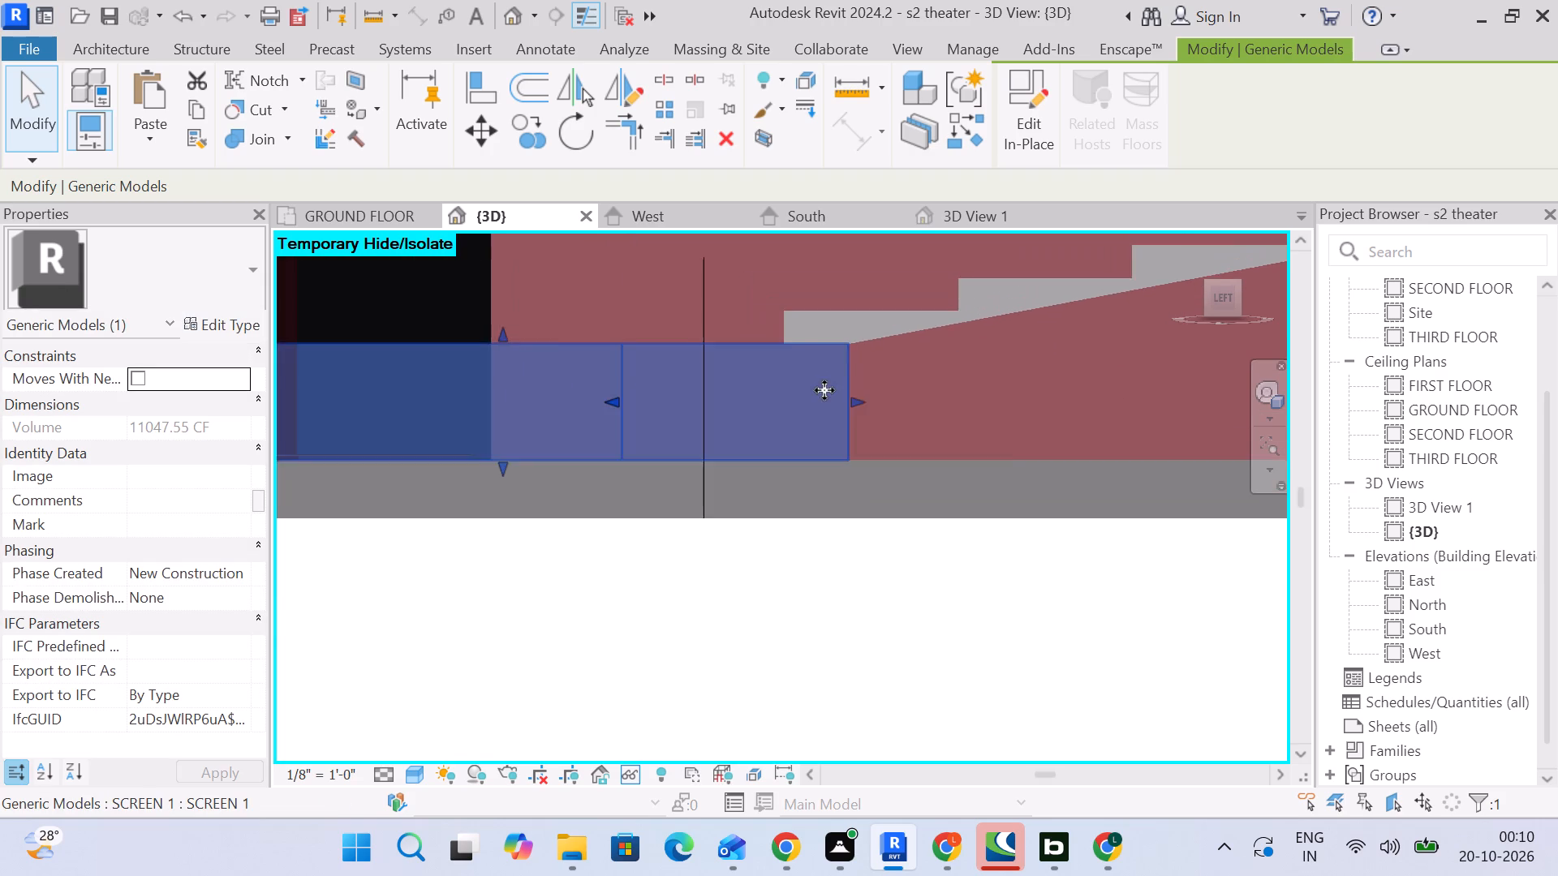
pyautogui.scroll(-3, 805, 401)
pyautogui.press('Escape')
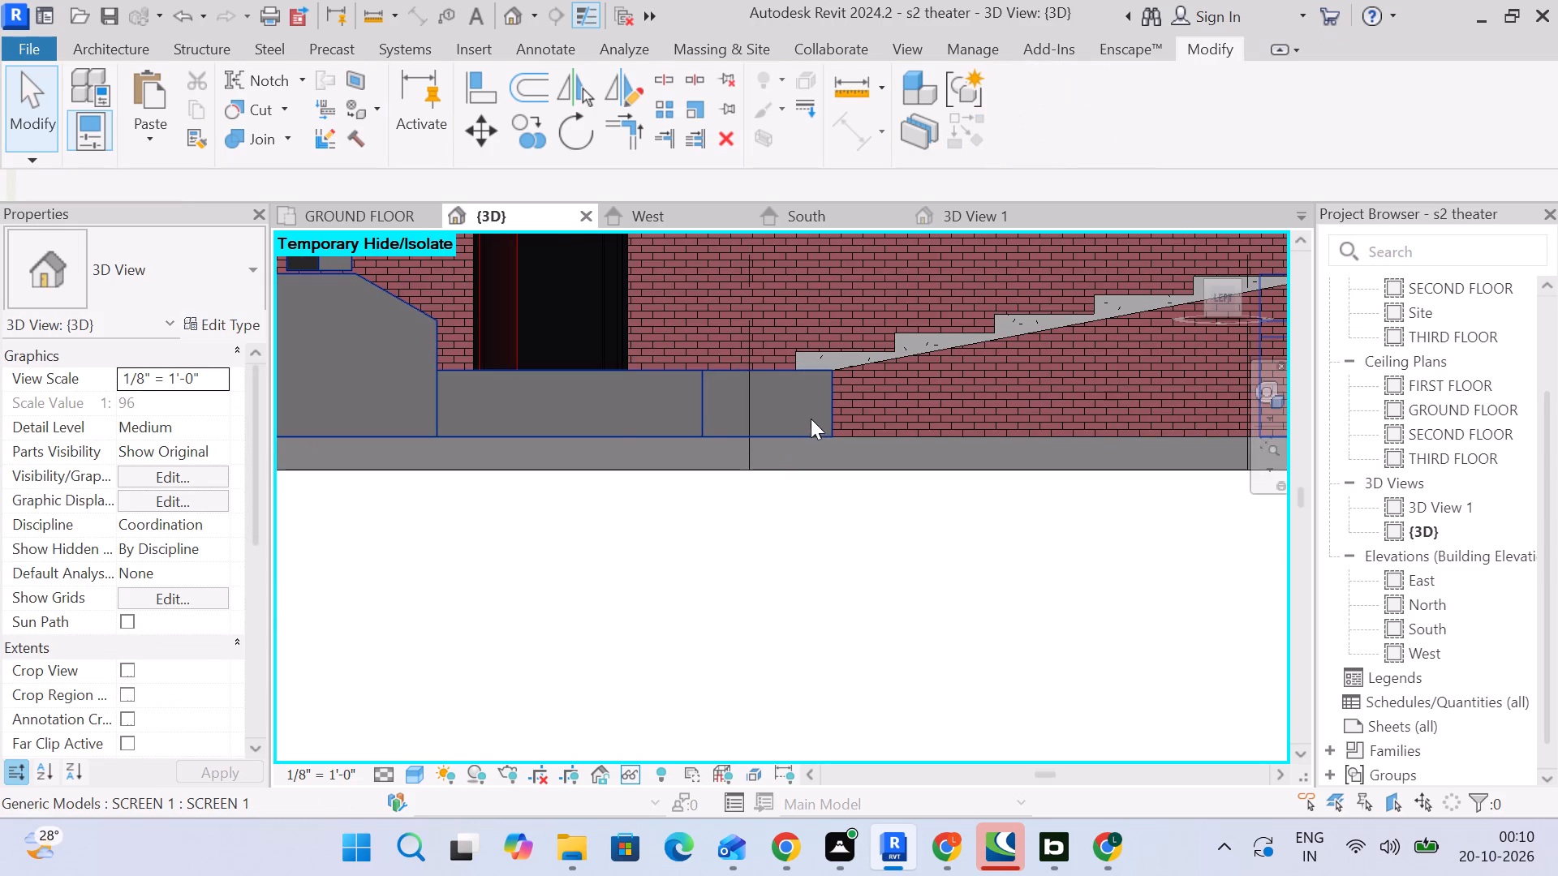
# Open the SCREEN 1 in-place model for editing from the GROUND FLOOR plan.
pyautogui.click(338, 219)
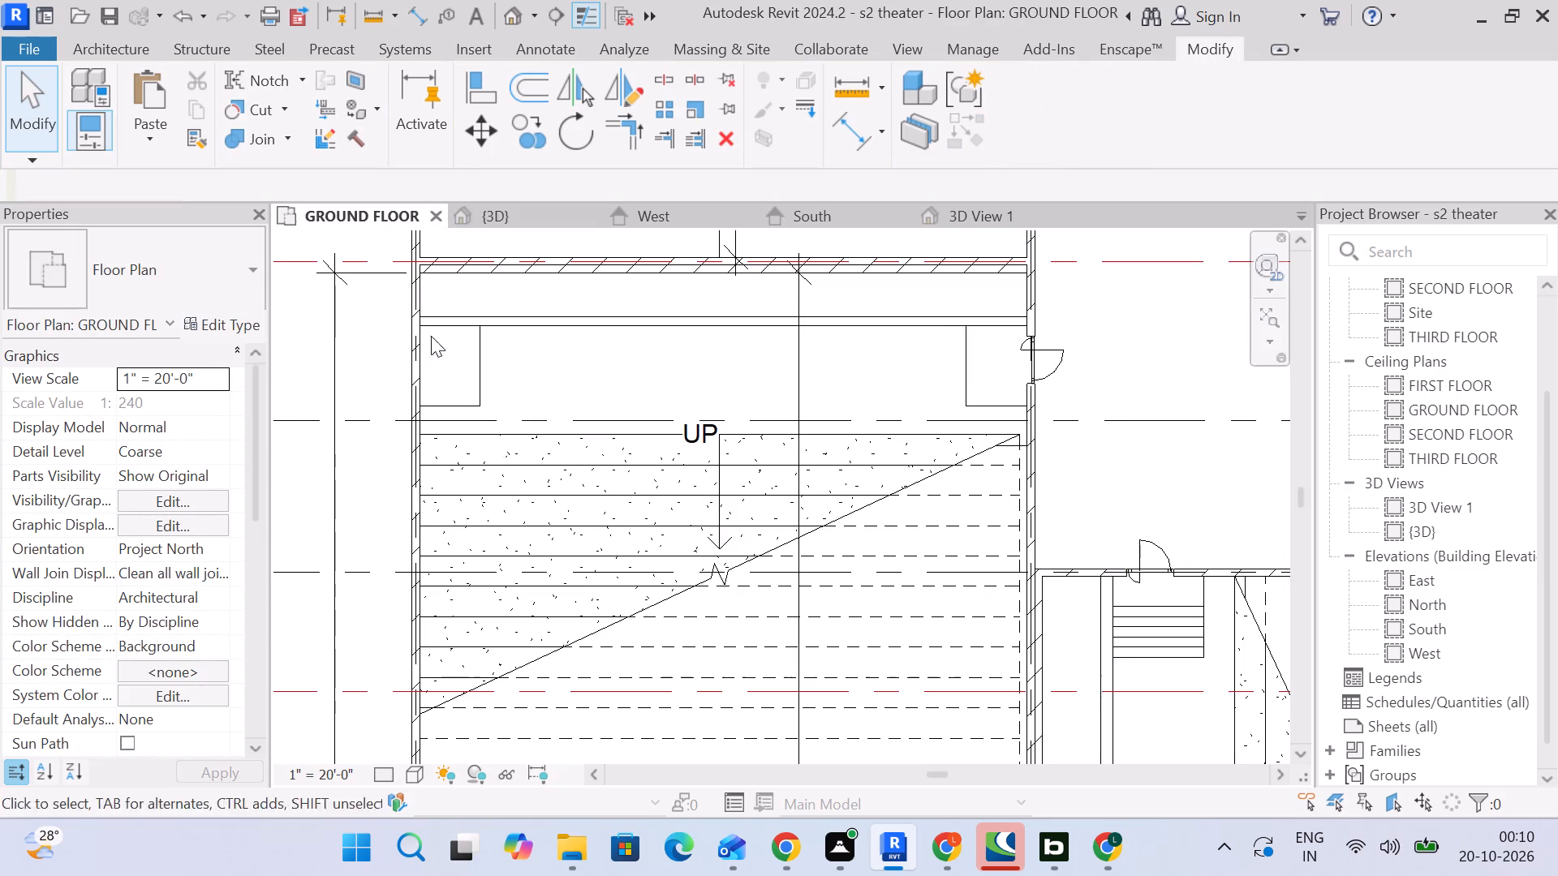
pyautogui.scroll(-5, 610, 430)
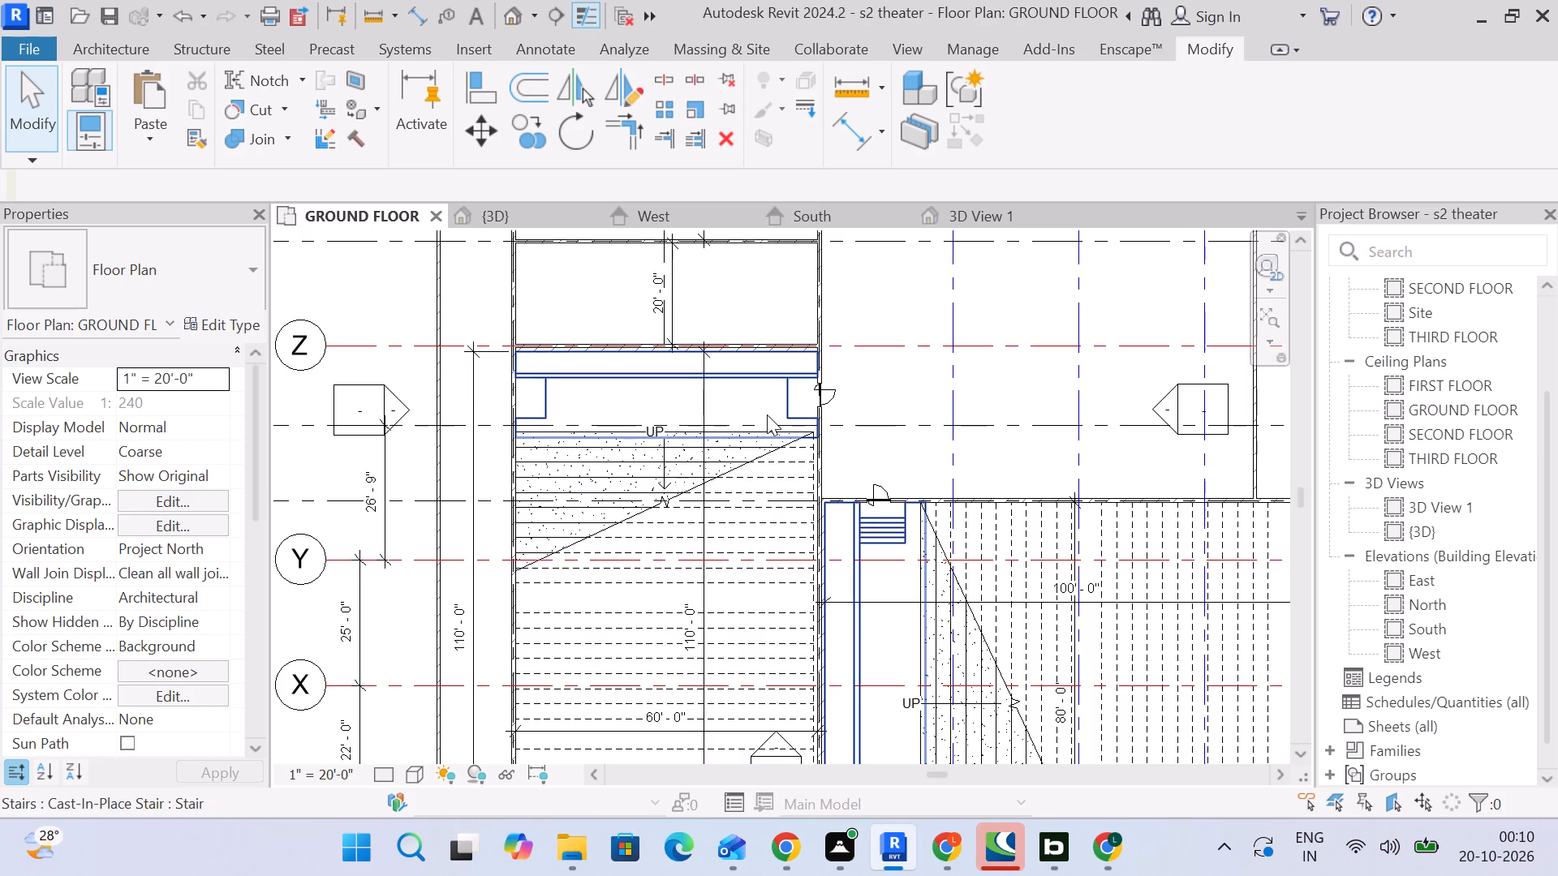
pyautogui.click(767, 414)
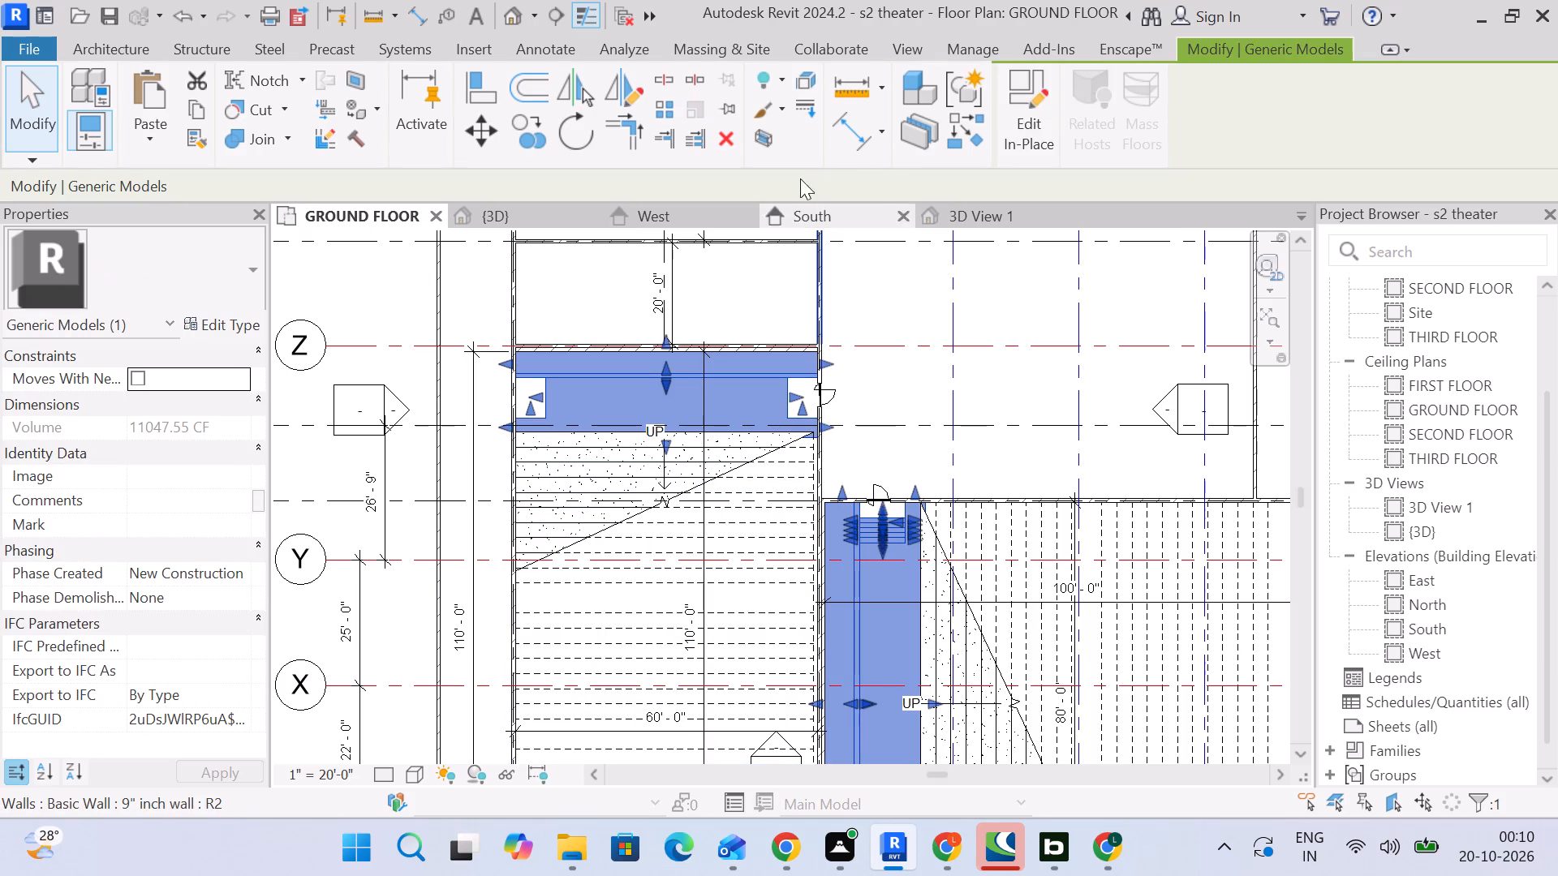
pyautogui.click(1019, 101)
# Start an extrusion and sketch a rectangle about 1'-4" wide and 8' long along the inner edge of the door-side platform notch.
pyautogui.scroll(6, 575, 421)
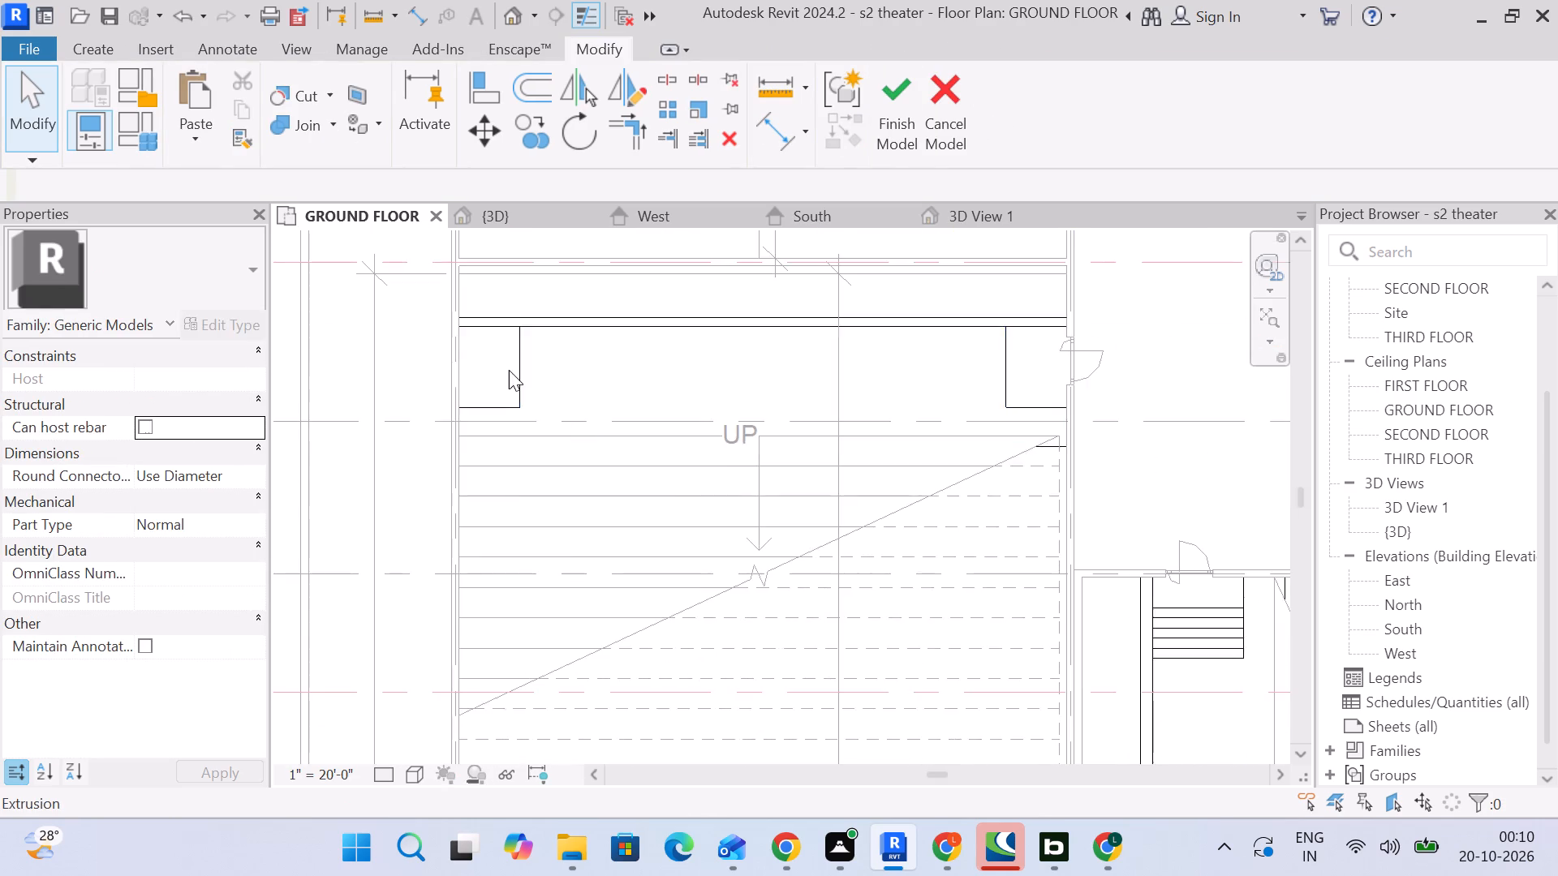
pyautogui.scroll(3, 509, 370)
pyautogui.moveTo(760, 429); pyautogui.dragTo(626, 420, button='middle')
pyautogui.moveTo(67, 52); pyautogui.dragTo(83, 52)
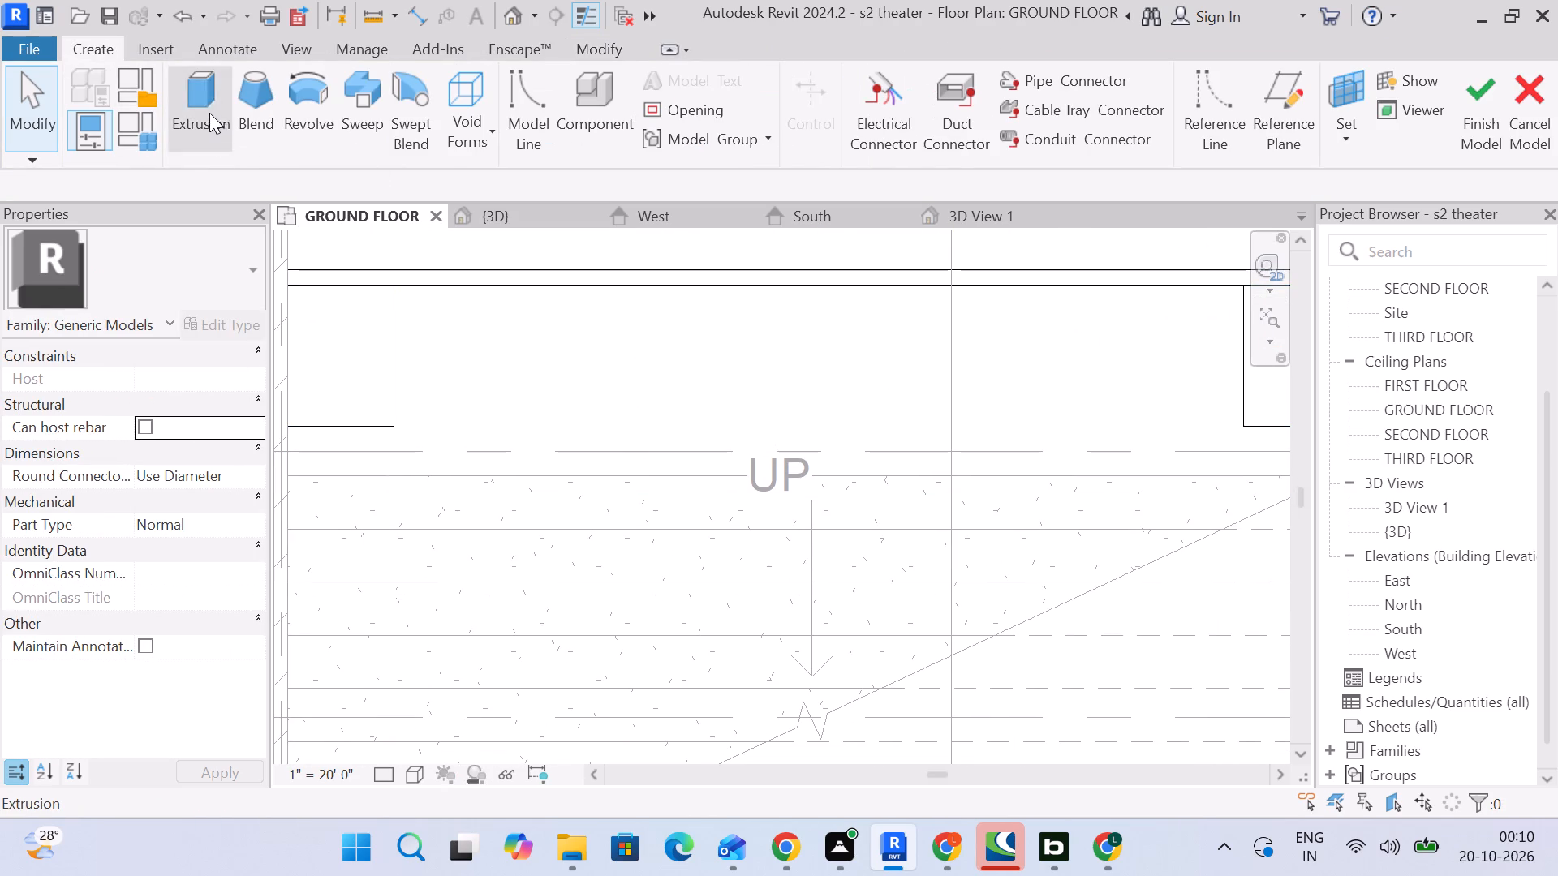
pyautogui.moveTo(214, 114); pyautogui.dragTo(220, 127)
pyautogui.moveTo(866, 428); pyautogui.dragTo(824, 417, button='middle')
pyautogui.scroll(-4, 1009, 419)
pyautogui.moveTo(1078, 442); pyautogui.dragTo(938, 440, button='middle')
pyautogui.scroll(2, 1049, 373)
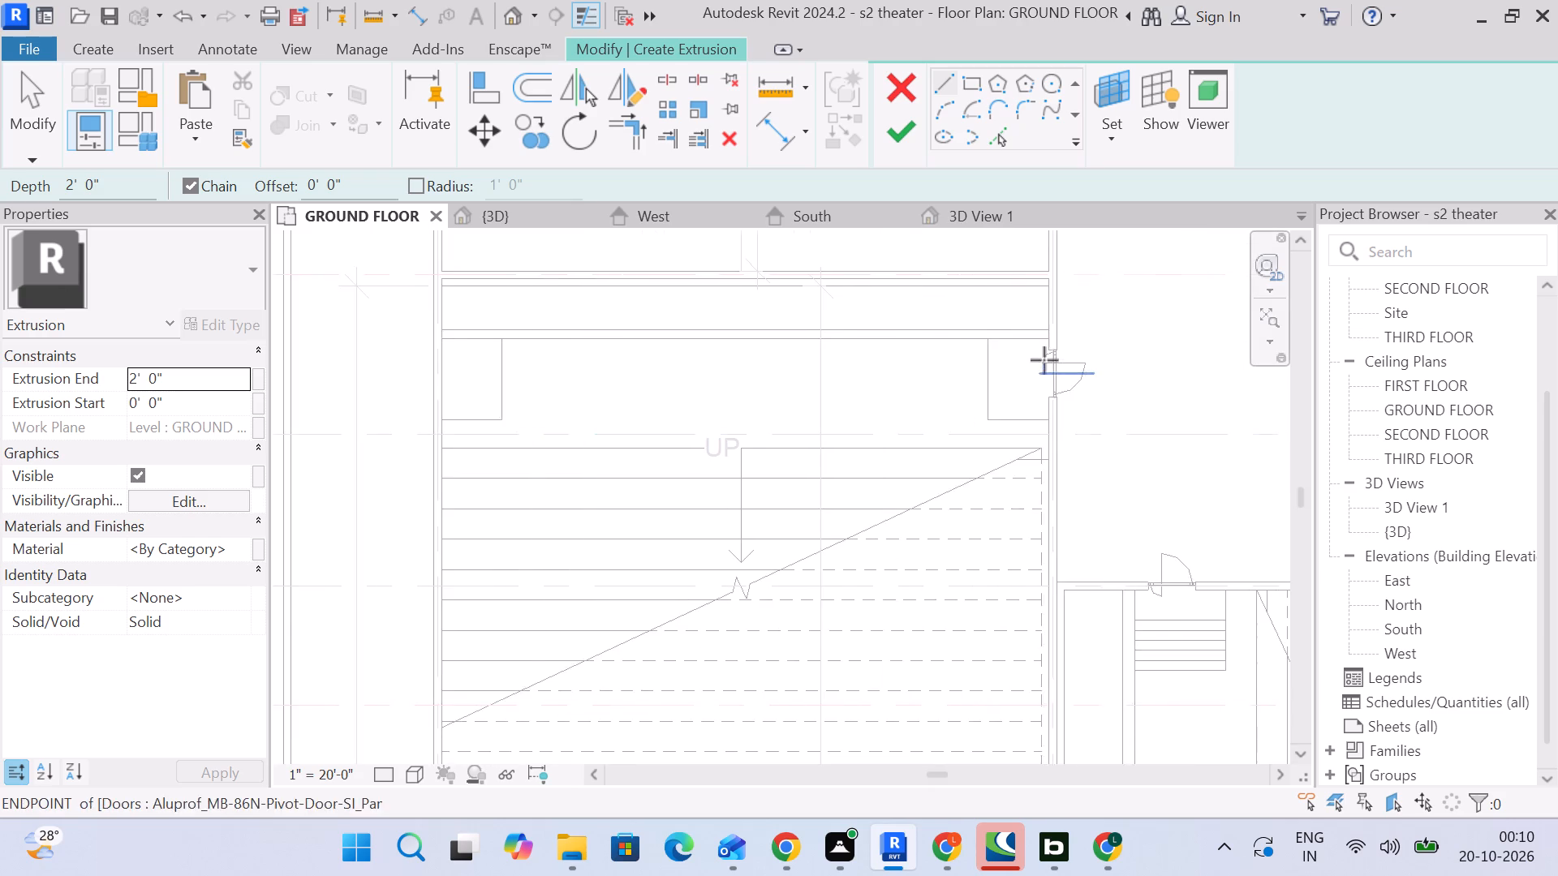
pyautogui.scroll(2, 1044, 360)
pyautogui.scroll(3, 959, 340)
pyautogui.click(975, 78)
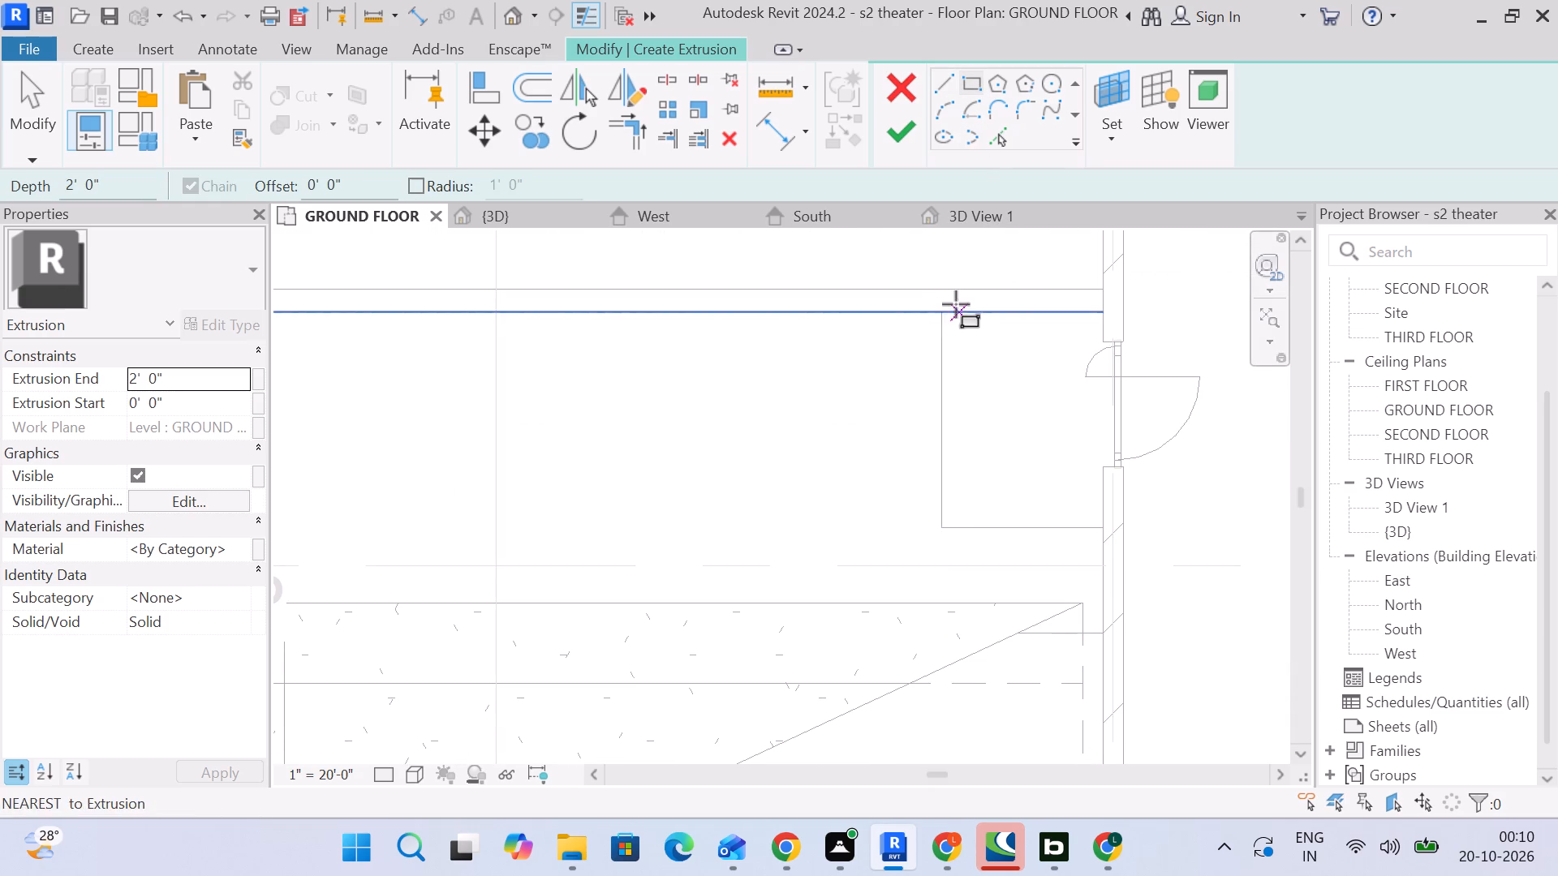
pyautogui.click(945, 313)
pyautogui.click(978, 526)
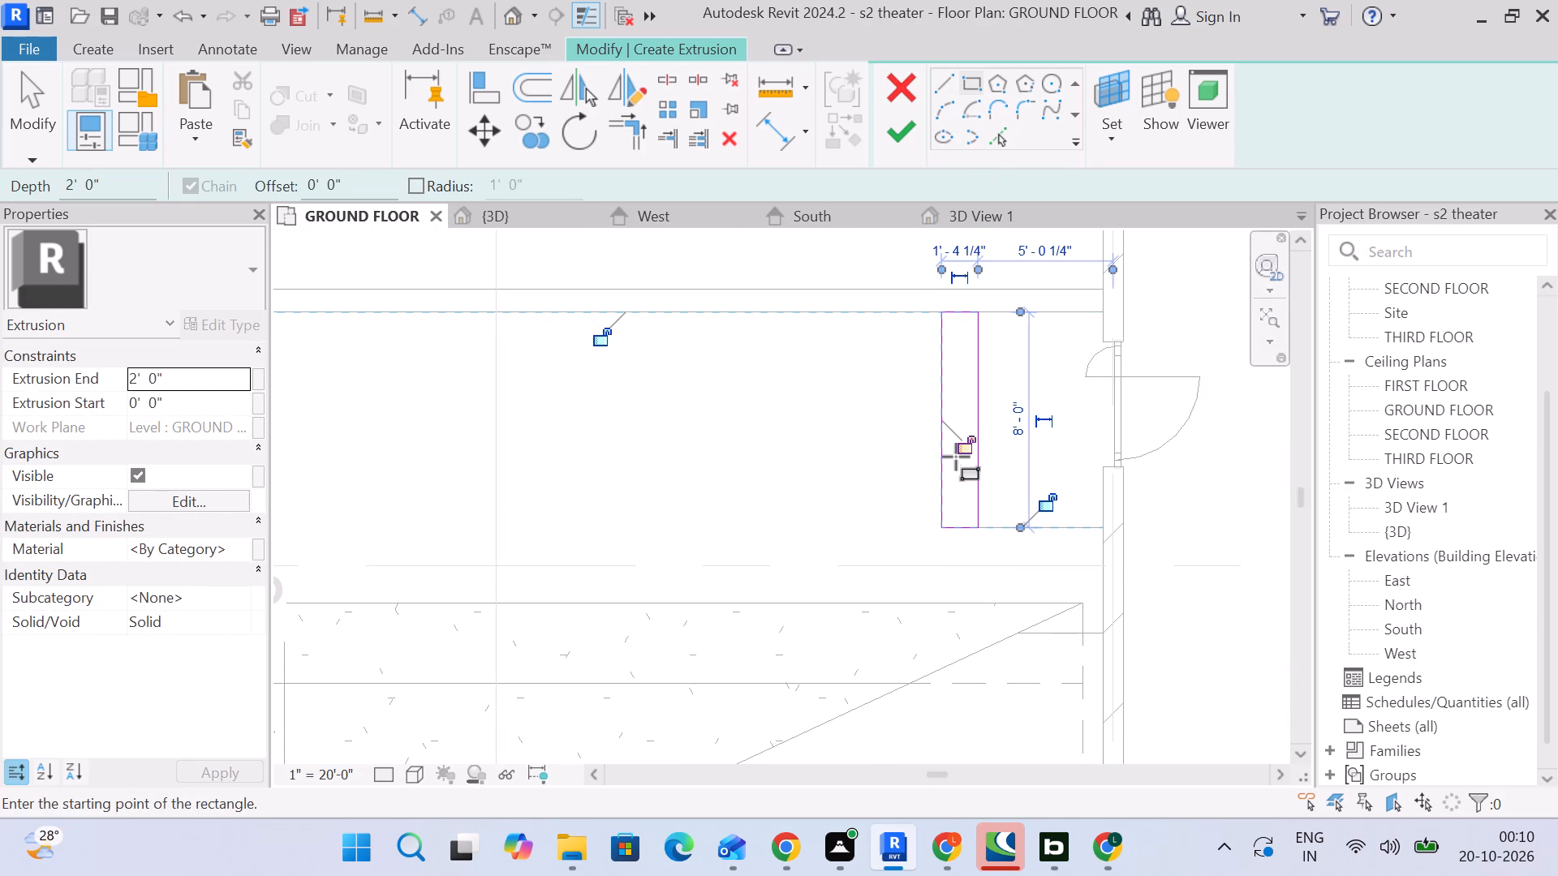
pyautogui.press('Escape')
pyautogui.press('Escape')
# Set the notch rectangle's width to 1'.
pyautogui.click(986, 349)
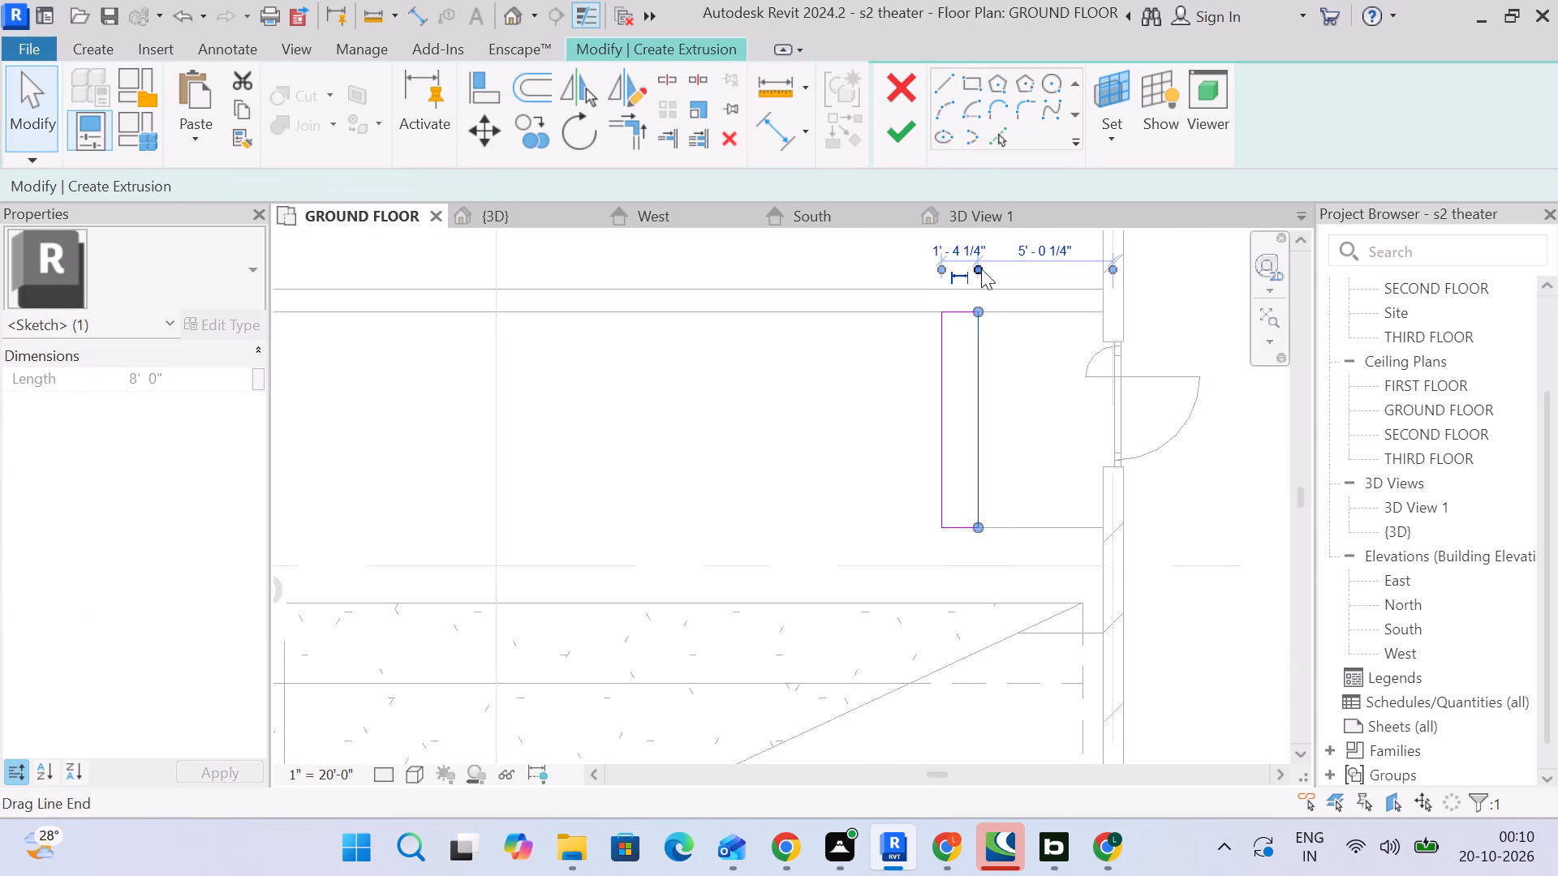
pyautogui.click(962, 245)
pyautogui.press('1')
pyautogui.press('Return')
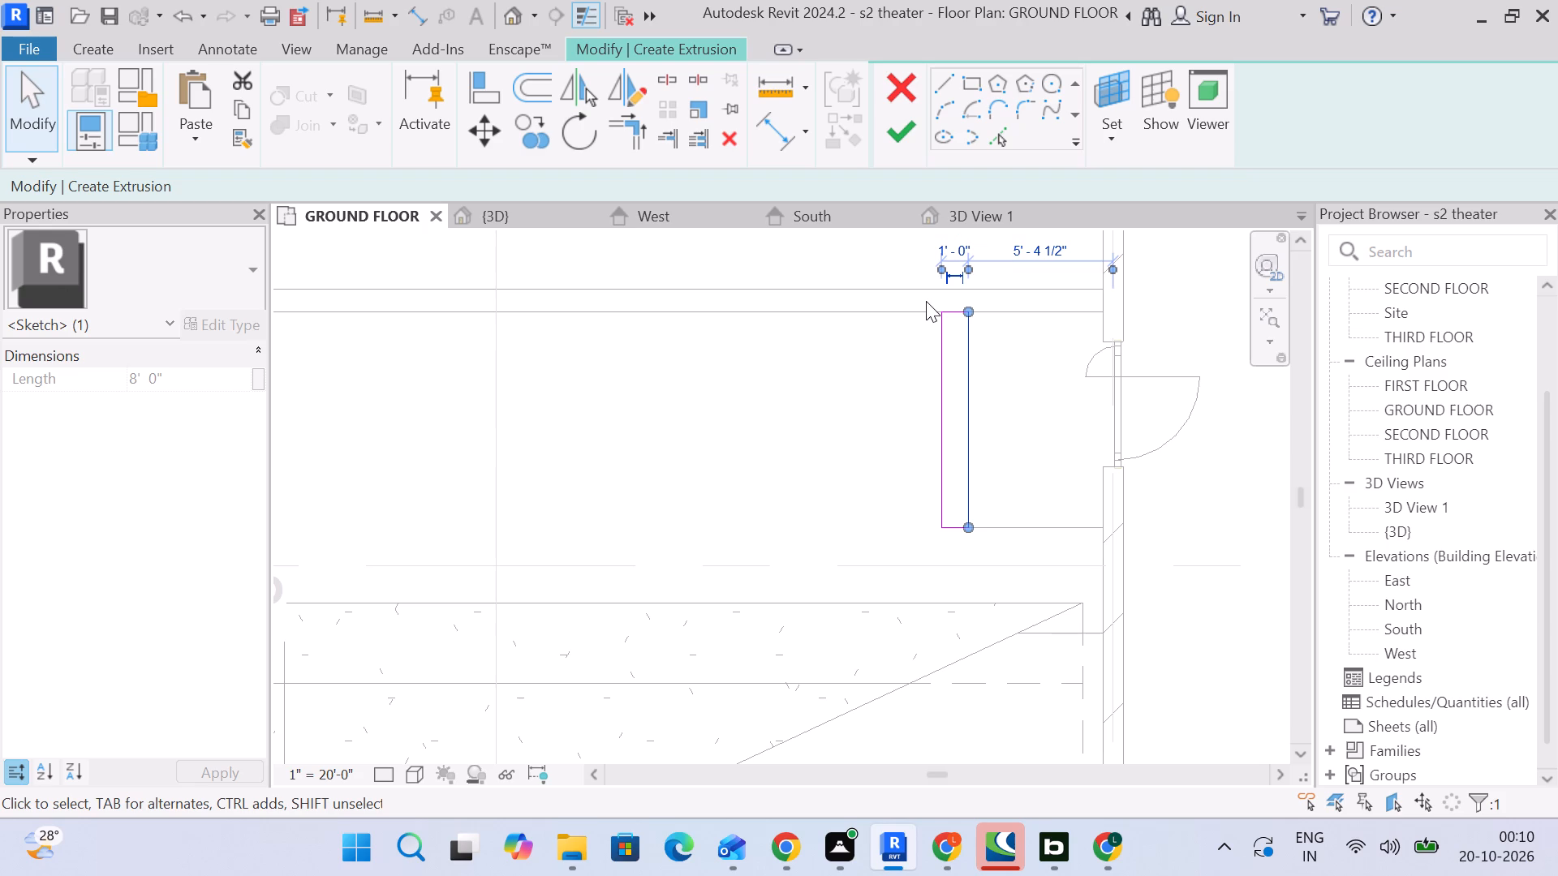
pyautogui.click(859, 495)
# Mirror a copy of the 1'-wide rectangle into the opposite notch about an axis through the platform's midpoint.
pyautogui.moveTo(887, 307); pyautogui.dragTo(959, 425)
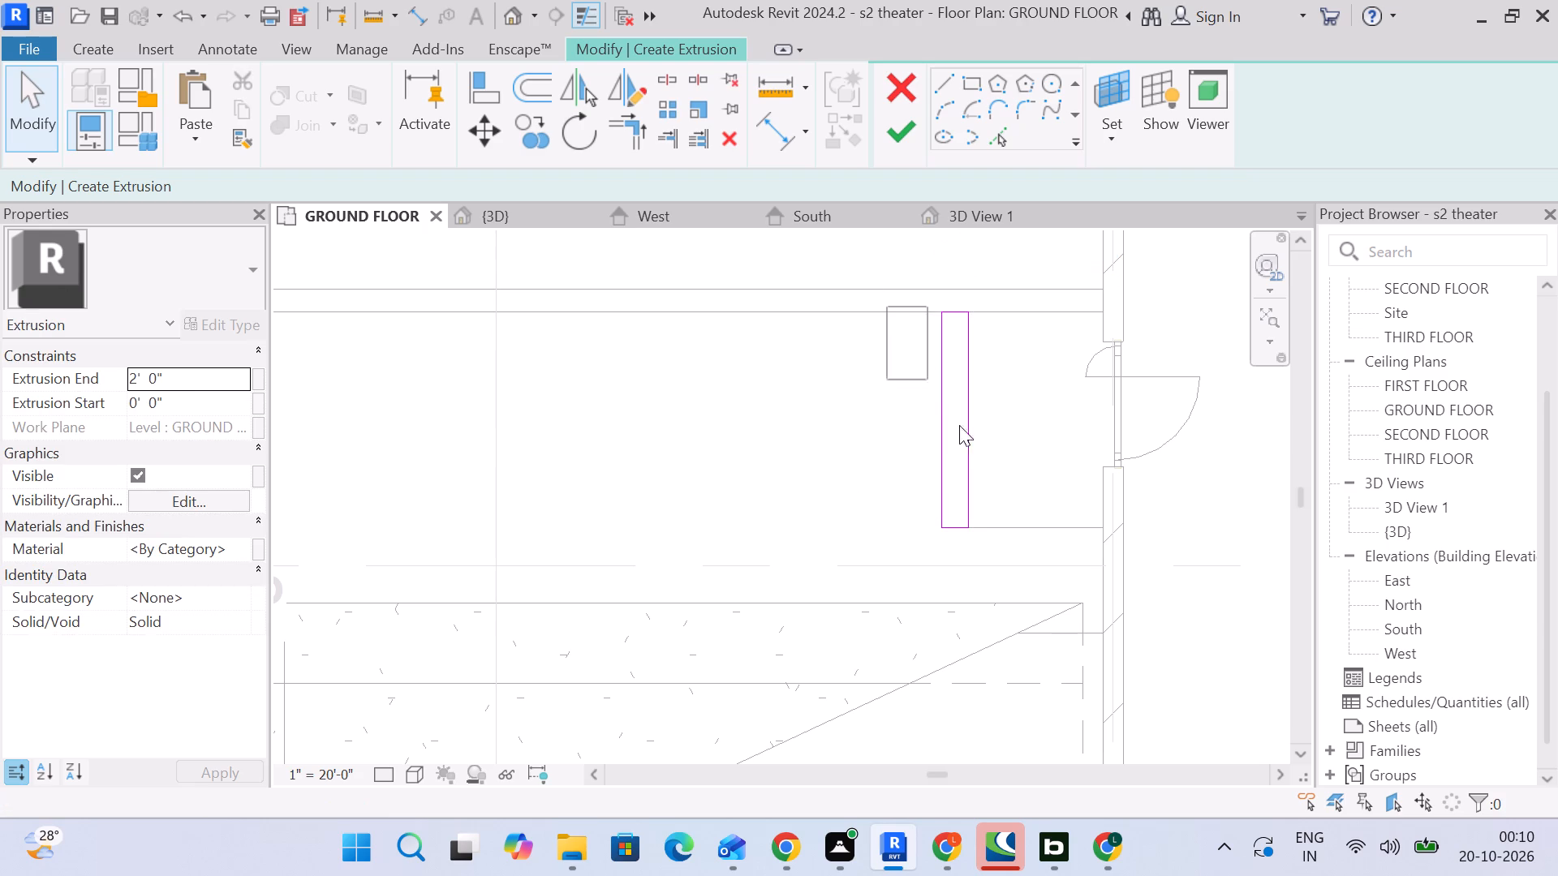
pyautogui.moveTo(959, 425); pyautogui.dragTo(998, 568)
pyautogui.scroll(-3, 1001, 520)
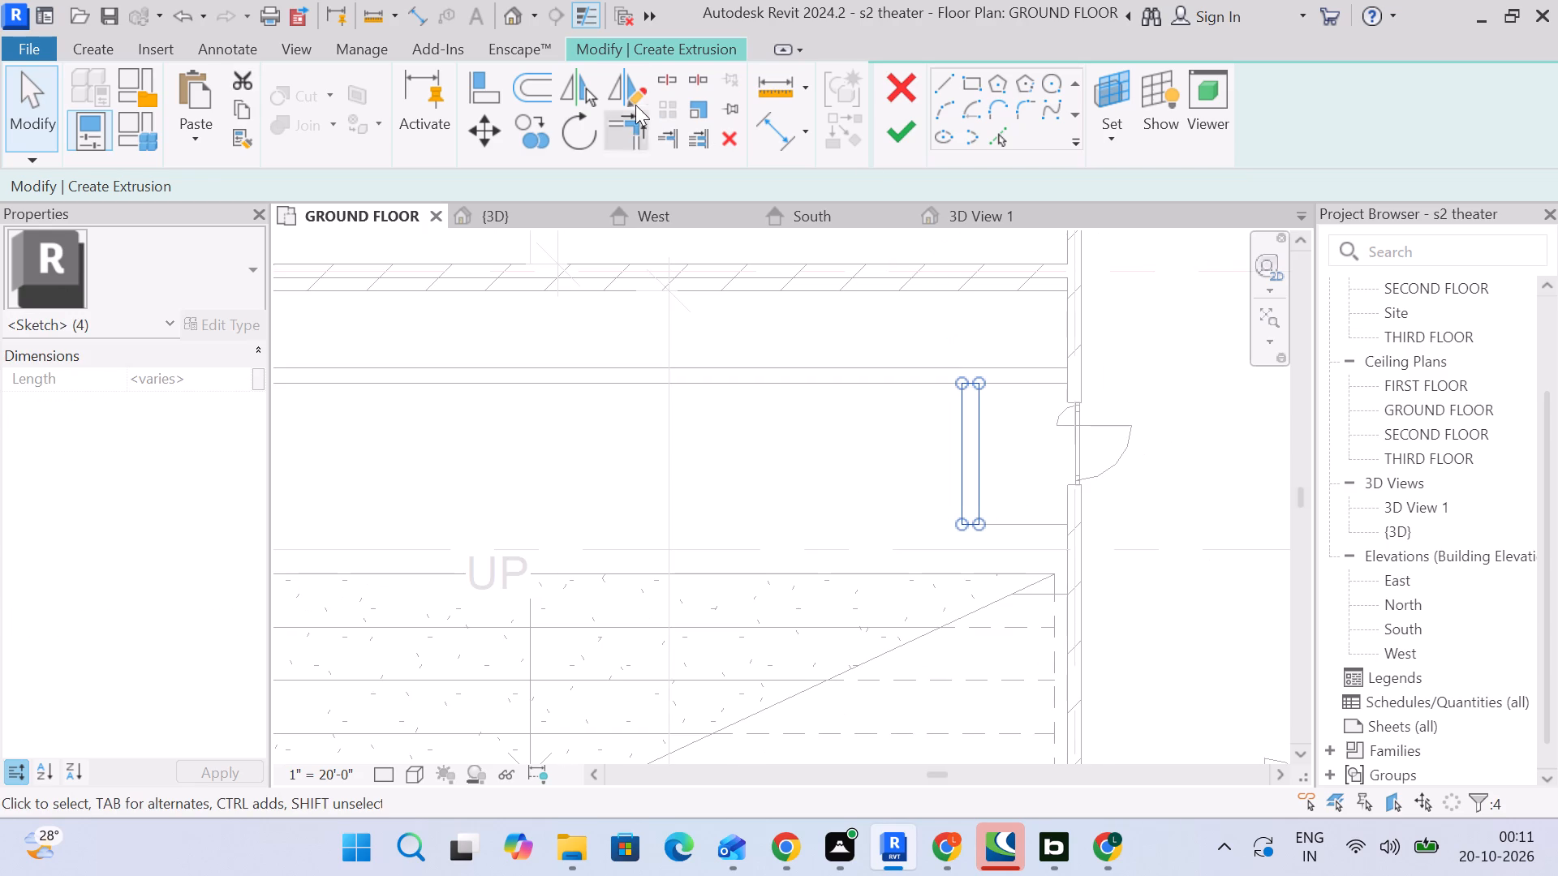
pyautogui.click(625, 88)
pyautogui.scroll(-3, 546, 394)
pyautogui.moveTo(546, 425); pyautogui.dragTo(847, 333, button='middle')
pyautogui.scroll(2, 836, 333)
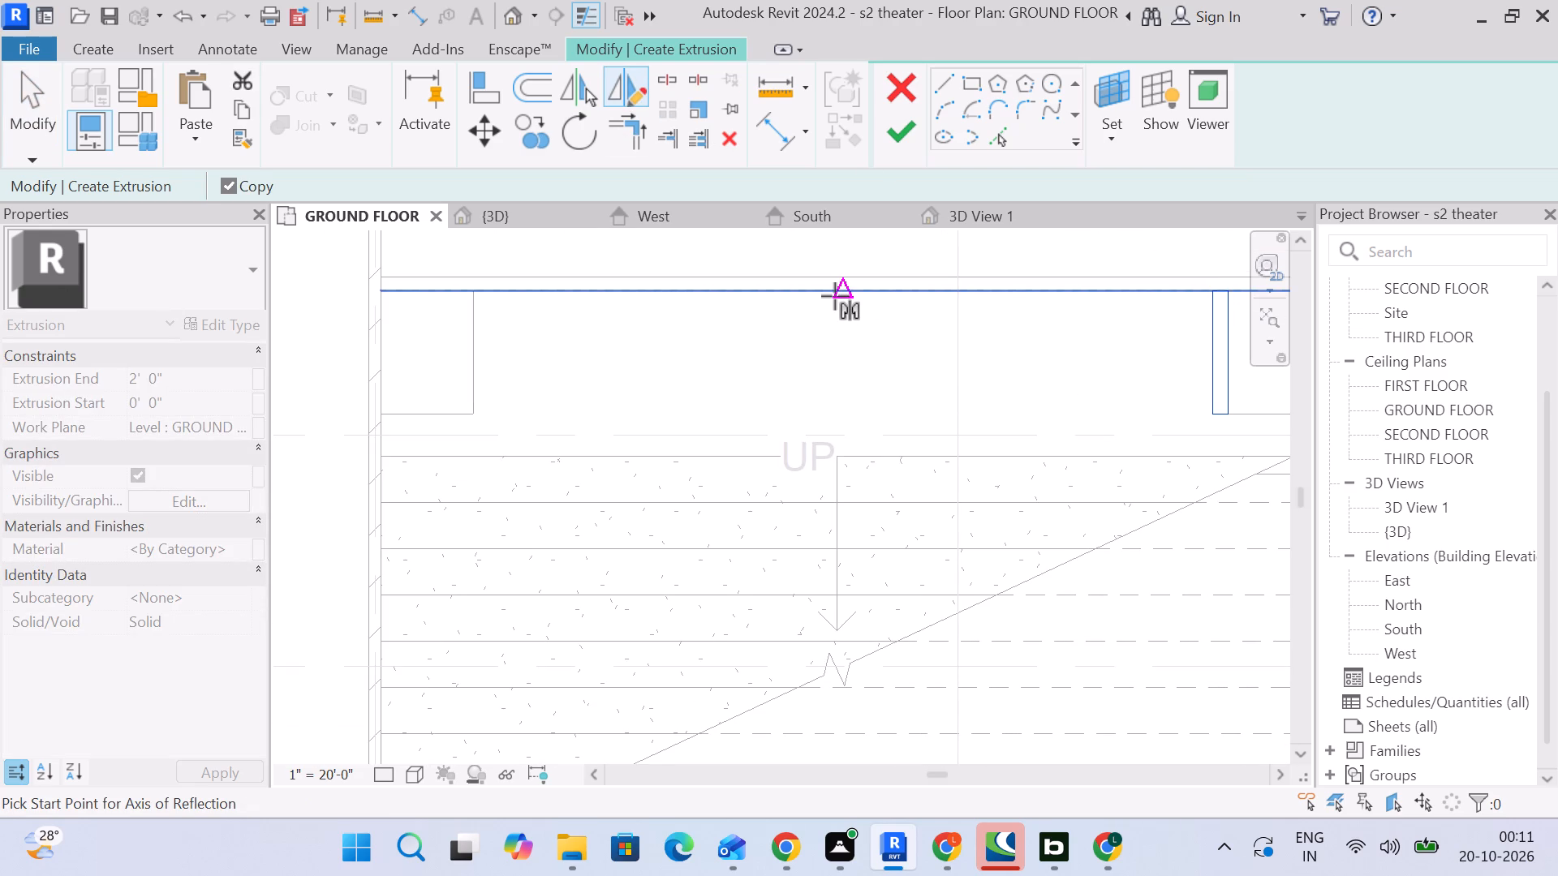
pyautogui.click(842, 296)
pyautogui.click(846, 403)
pyautogui.press('Escape')
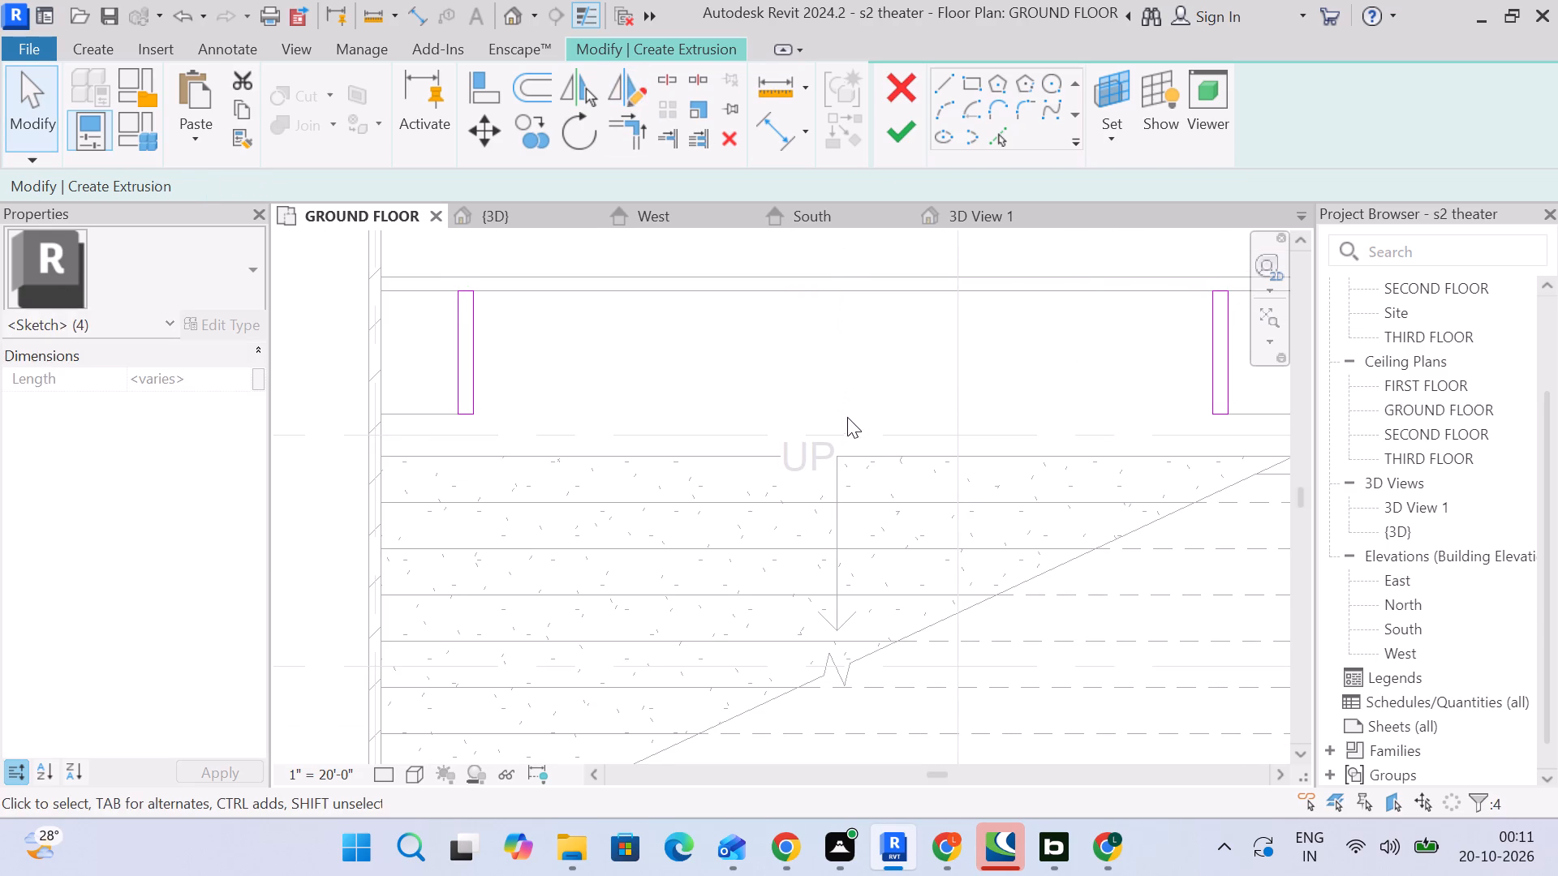
# Set the extrusion end to 1'-6" and finish the pair of notch steps.
pyautogui.scroll(-3, 872, 438)
pyautogui.moveTo(885, 440); pyautogui.dragTo(815, 416, button='middle')
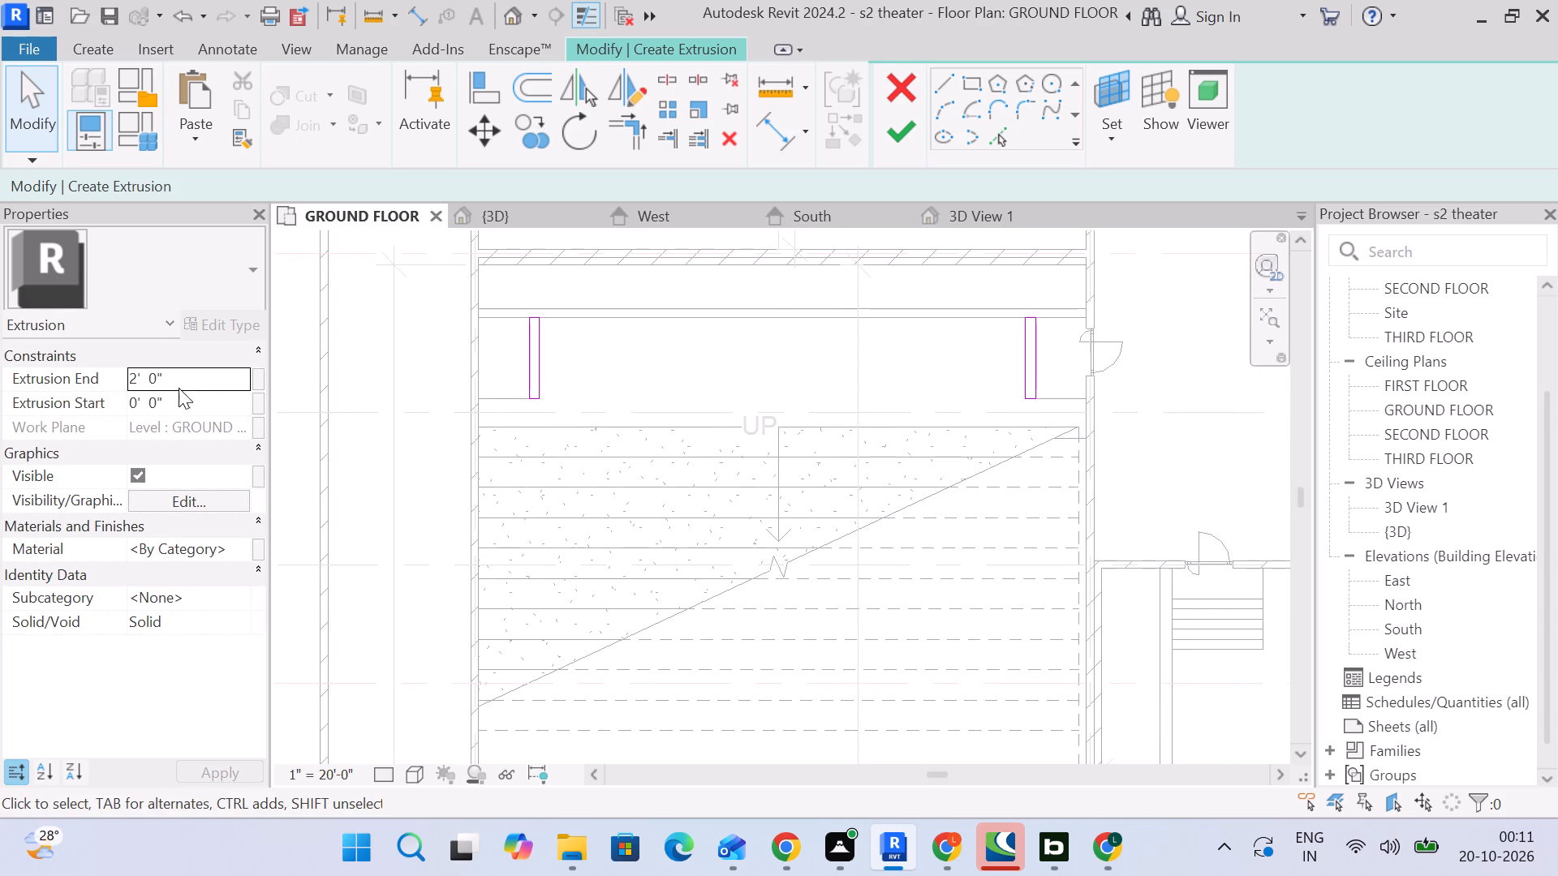
pyautogui.click(181, 385)
pyautogui.press('1')
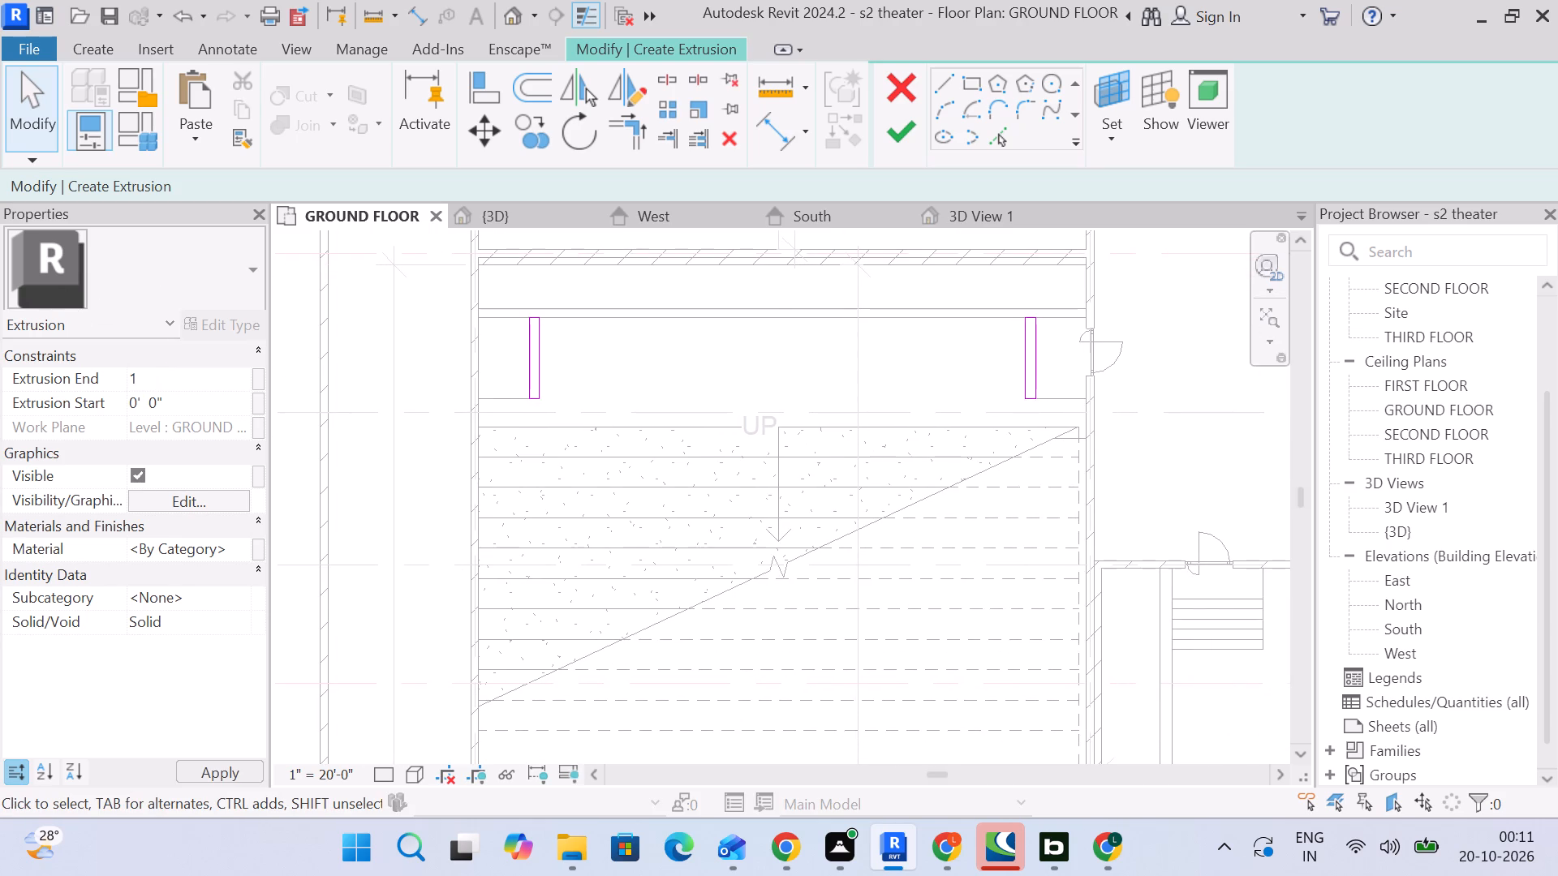
pyautogui.press("'")
pyautogui.press('6')
pyautogui.hotkey('shift', '"')
pyautogui.press('Return')
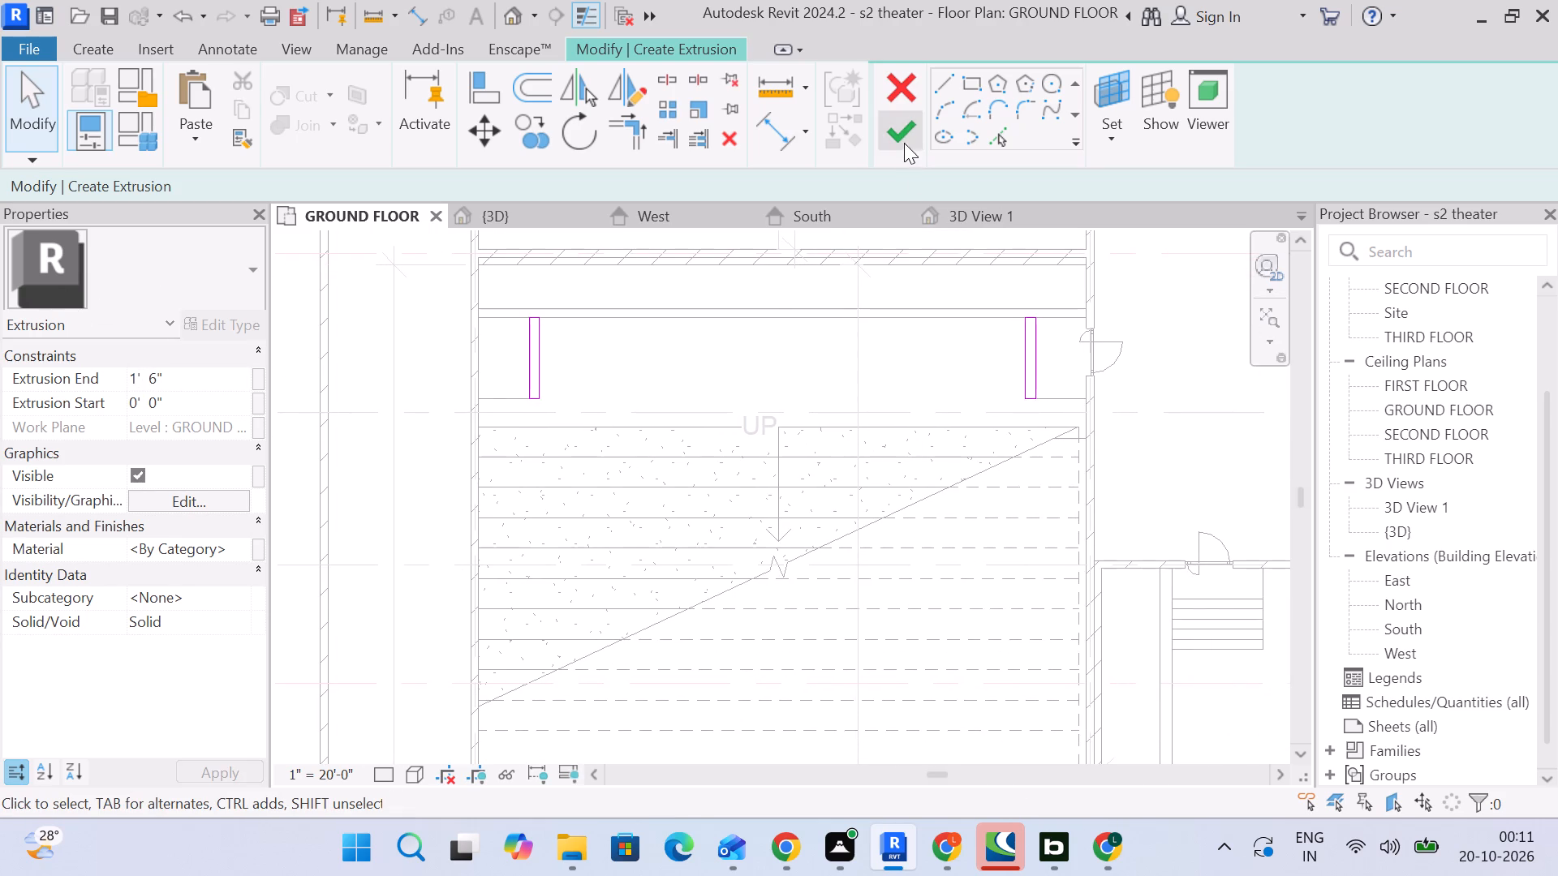
pyautogui.click(904, 140)
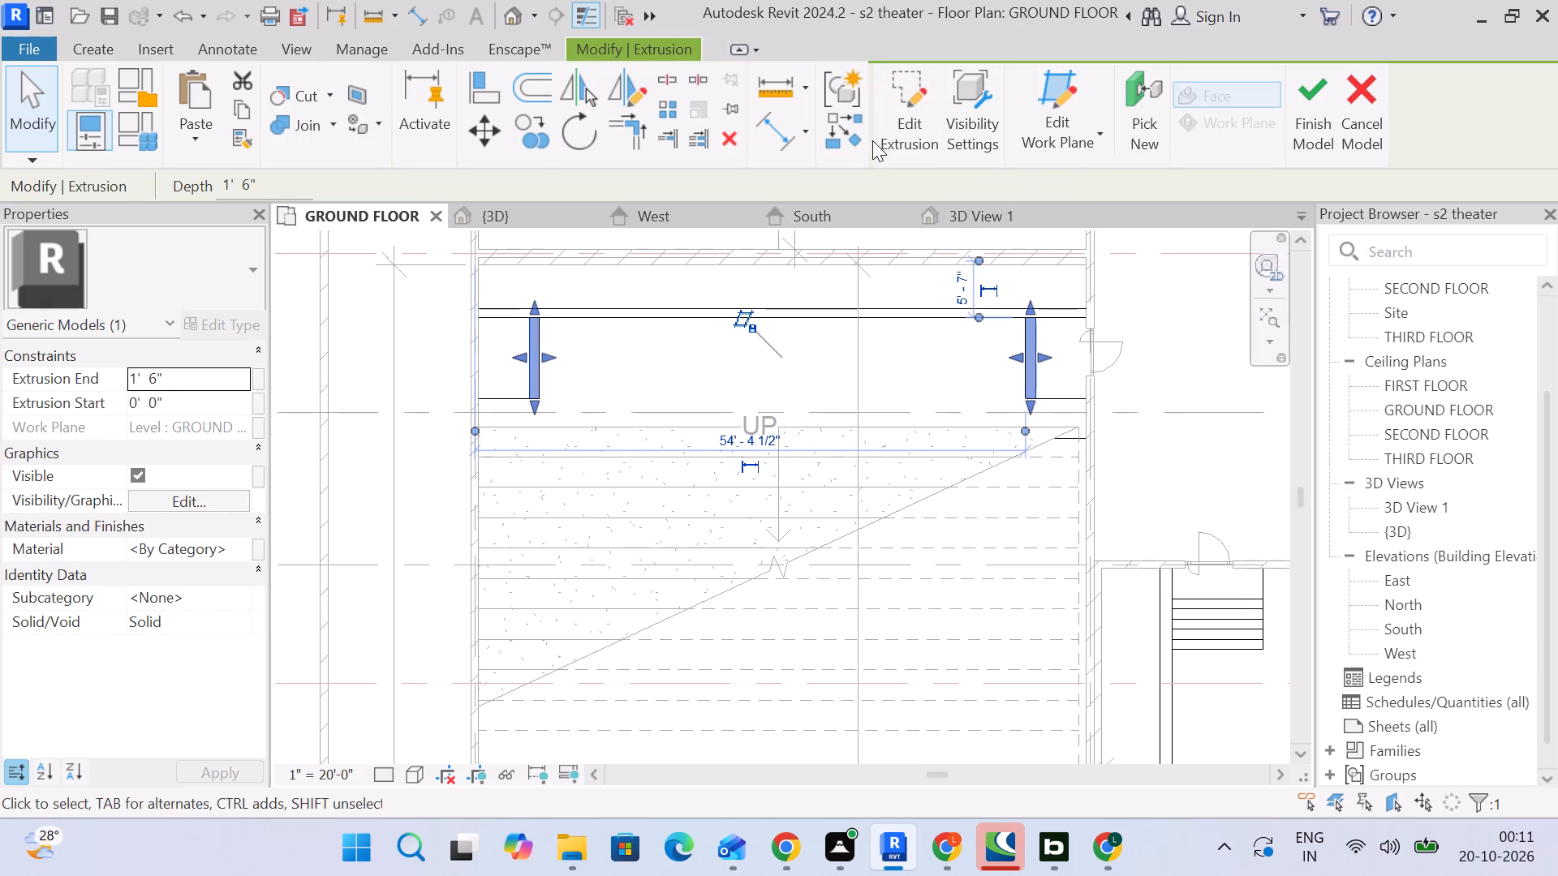
# Start another extrusion and sketch an 8'-long rectangle, about 1'-2 1/2" wide, against the door-side 1'-6" step.
pyautogui.click(98, 50)
pyautogui.click(206, 95)
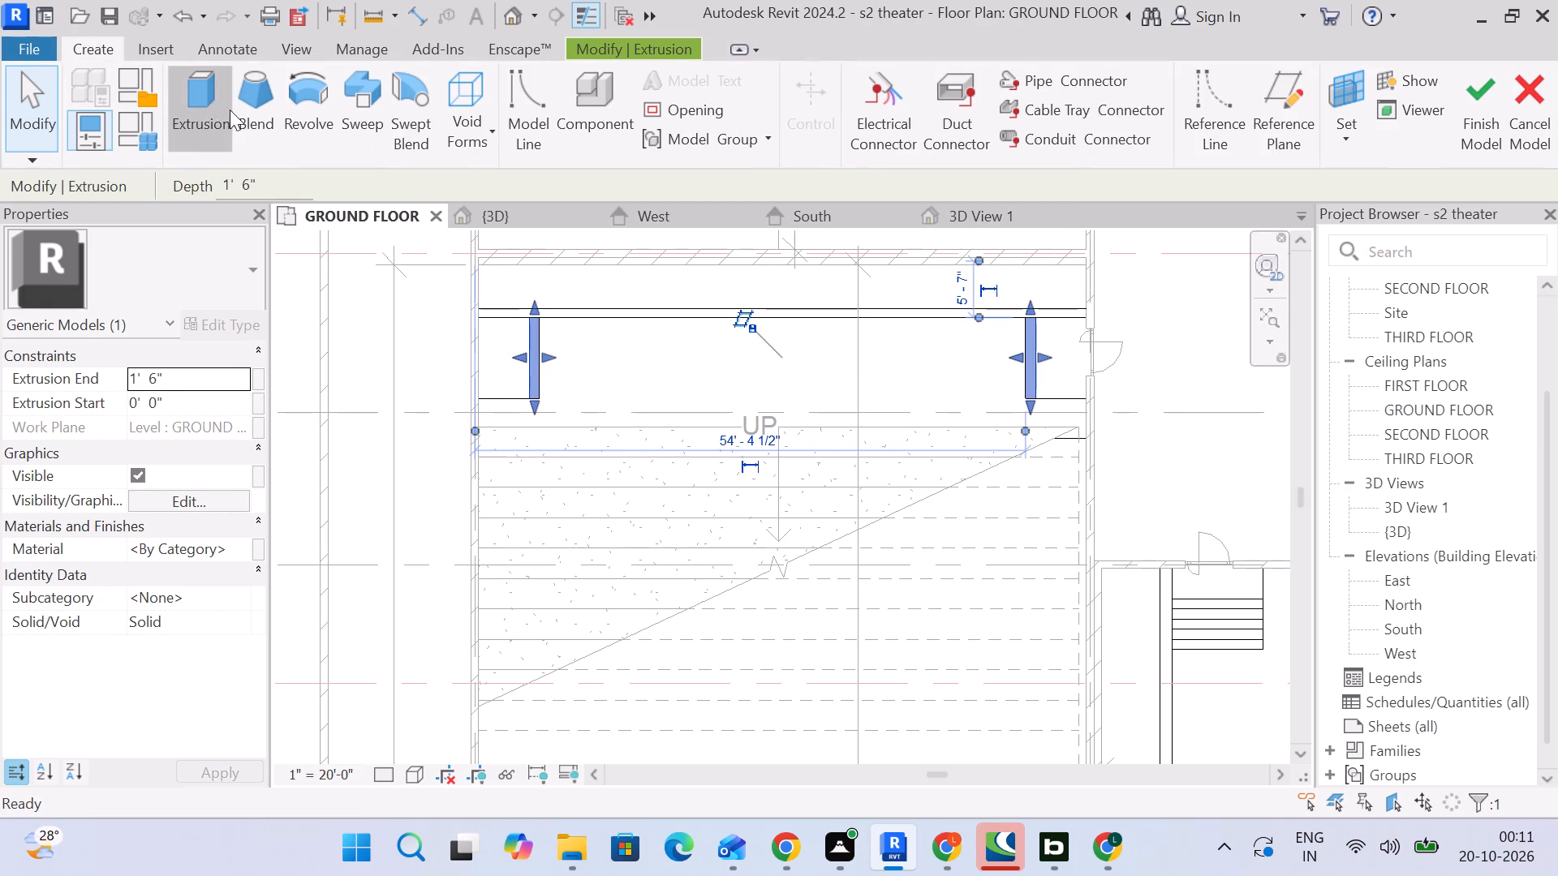
pyautogui.scroll(8, 1044, 337)
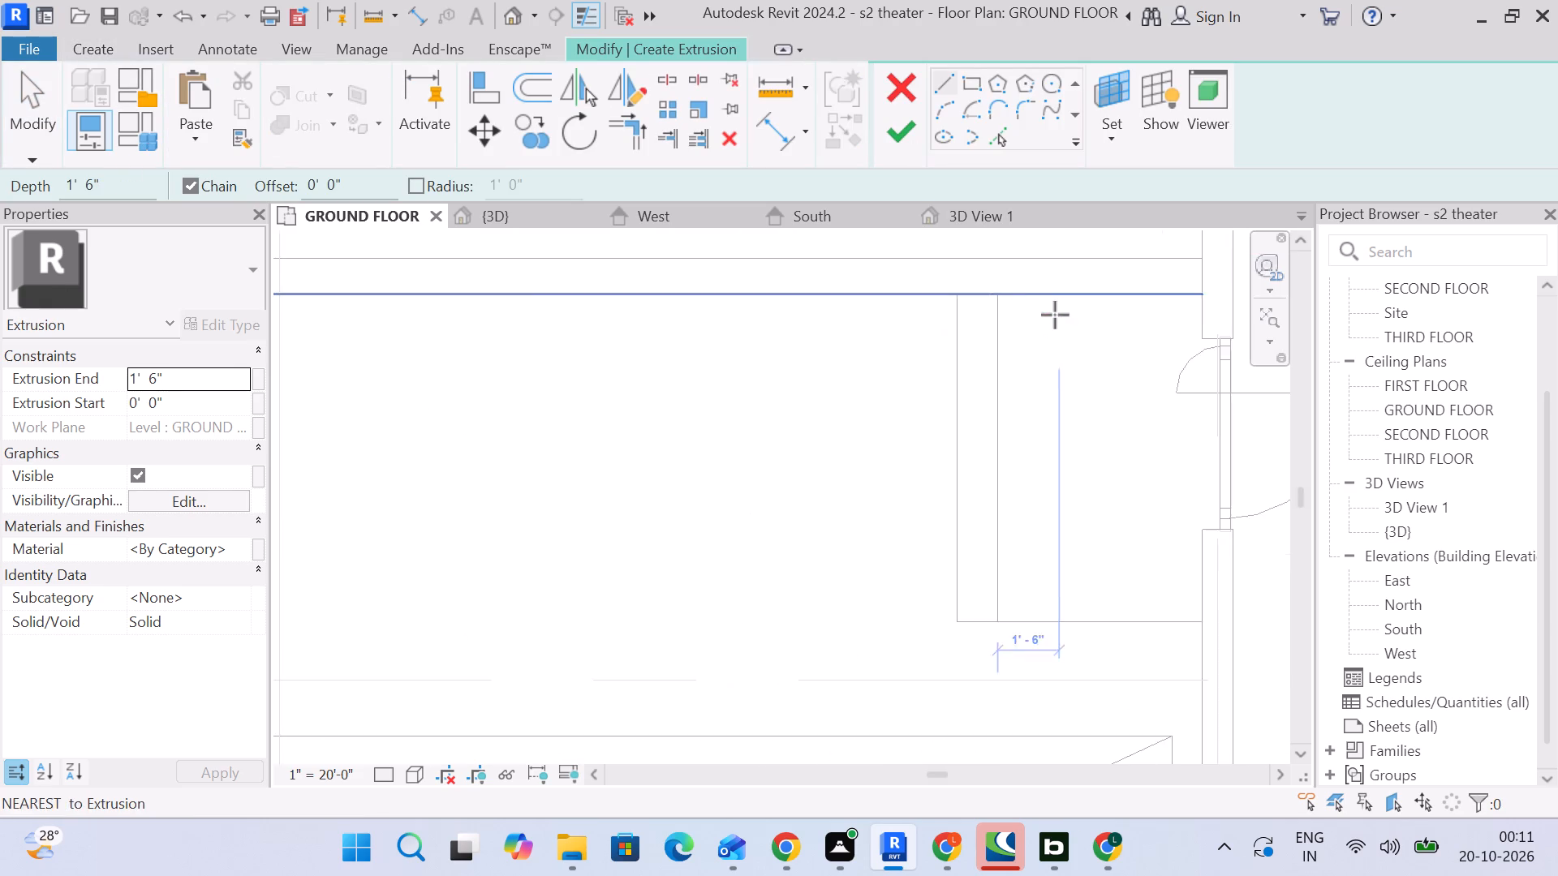
pyautogui.scroll(3, 1055, 315)
pyautogui.moveTo(1073, 319); pyautogui.dragTo(896, 322, button='middle')
pyautogui.click(816, 299)
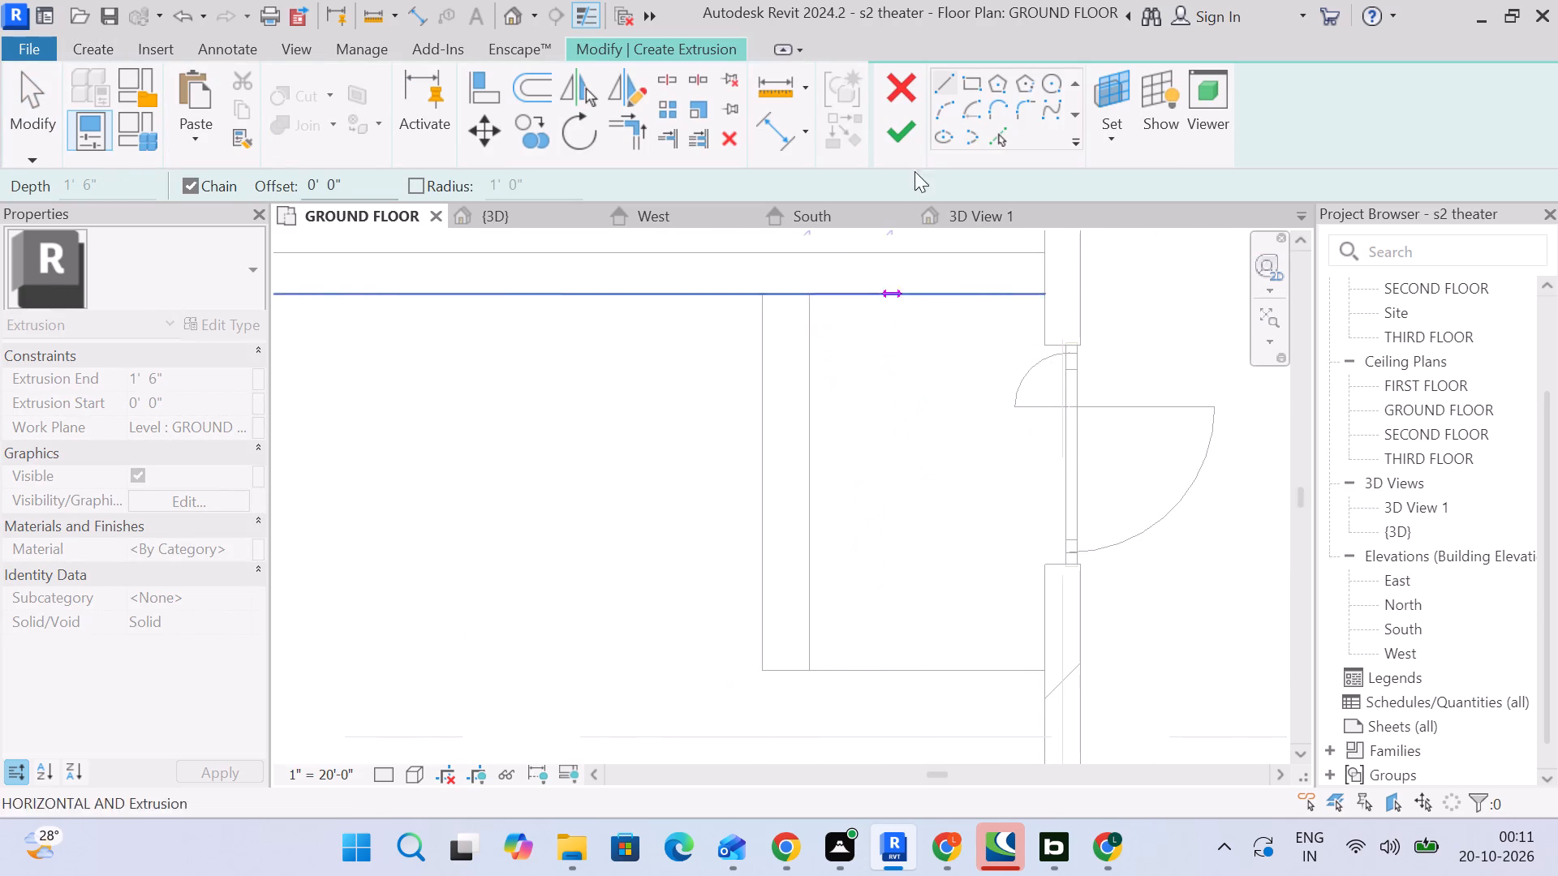
pyautogui.click(969, 86)
pyautogui.click(819, 293)
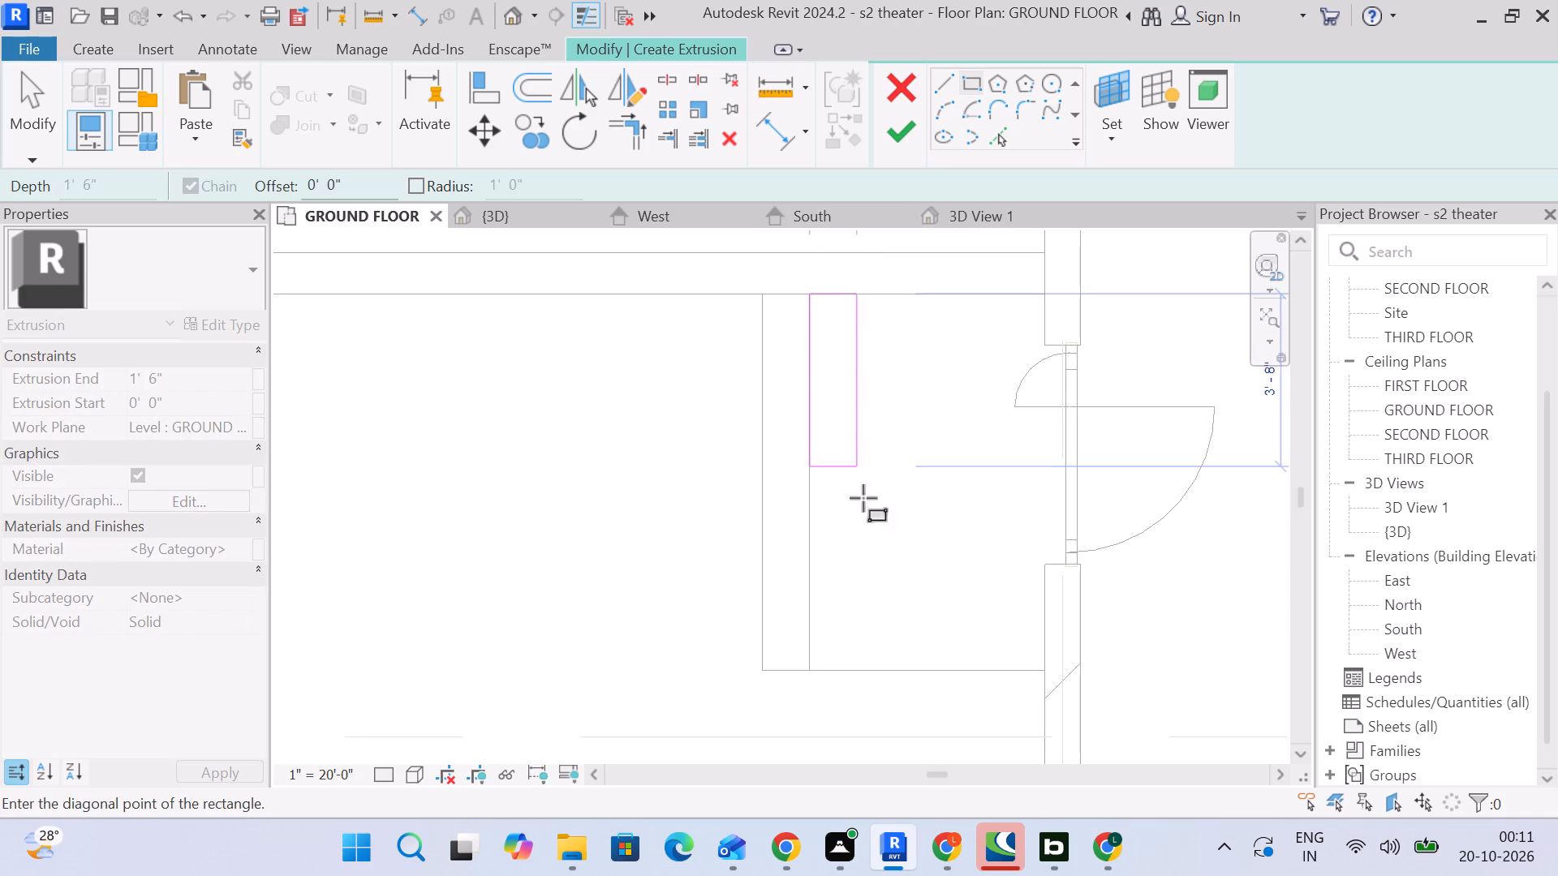
pyautogui.click(867, 664)
pyautogui.click(18, 90)
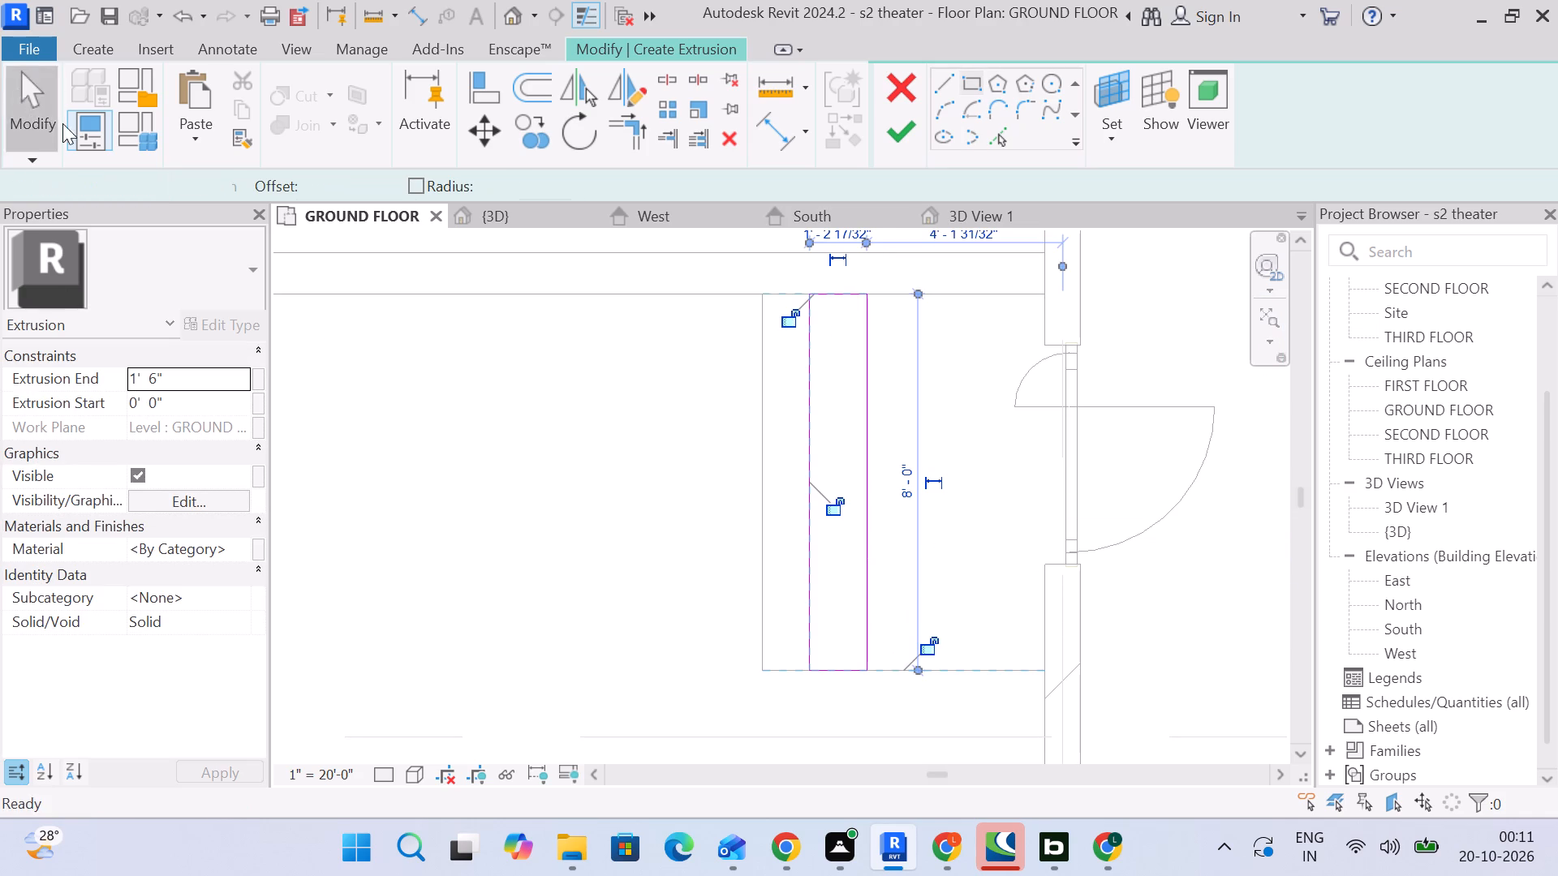
# Set the second step rectangle's width to 1'.
pyautogui.click(851, 535)
pyautogui.click(869, 543)
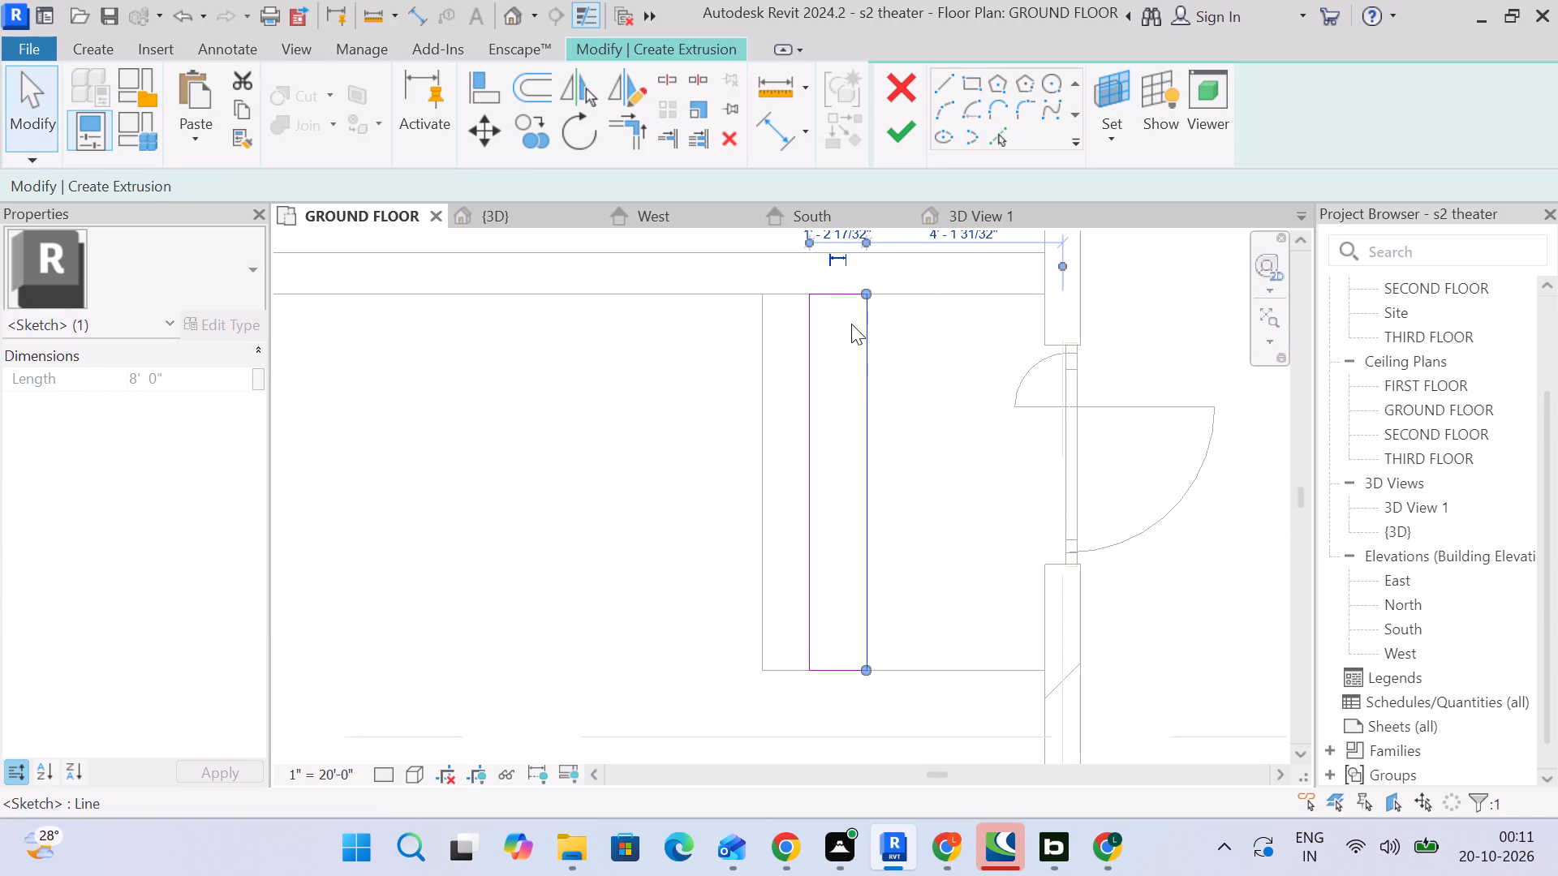
pyautogui.moveTo(851, 324); pyautogui.dragTo(838, 418, button='middle')
pyautogui.click(831, 329)
pyautogui.press('1')
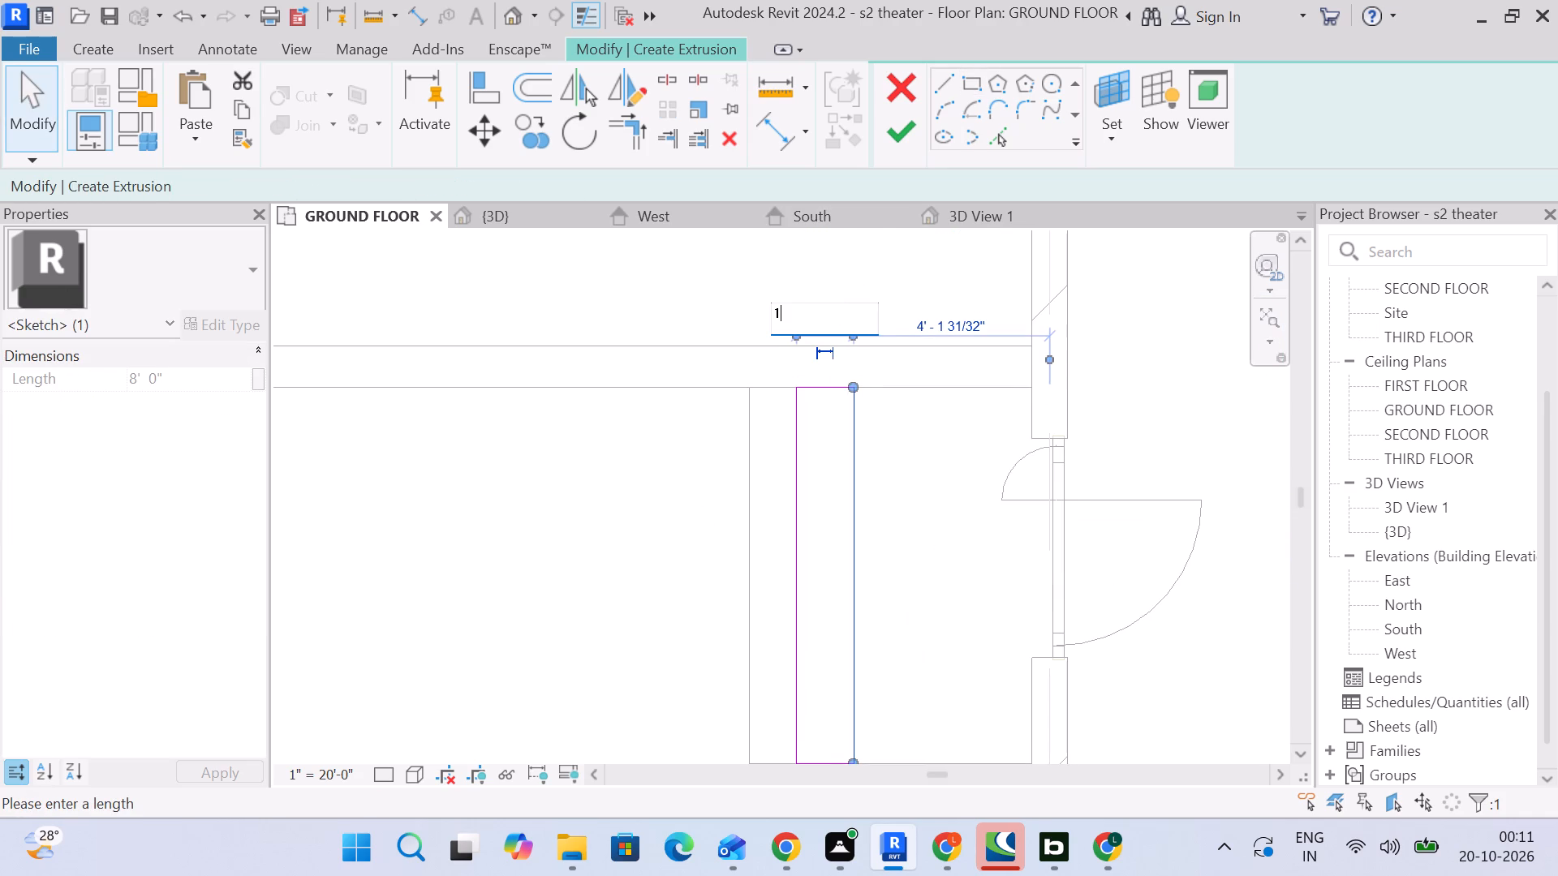
pyautogui.press('Return')
pyautogui.scroll(-3, 897, 487)
pyautogui.moveTo(897, 491); pyautogui.dragTo(919, 359, button='middle')
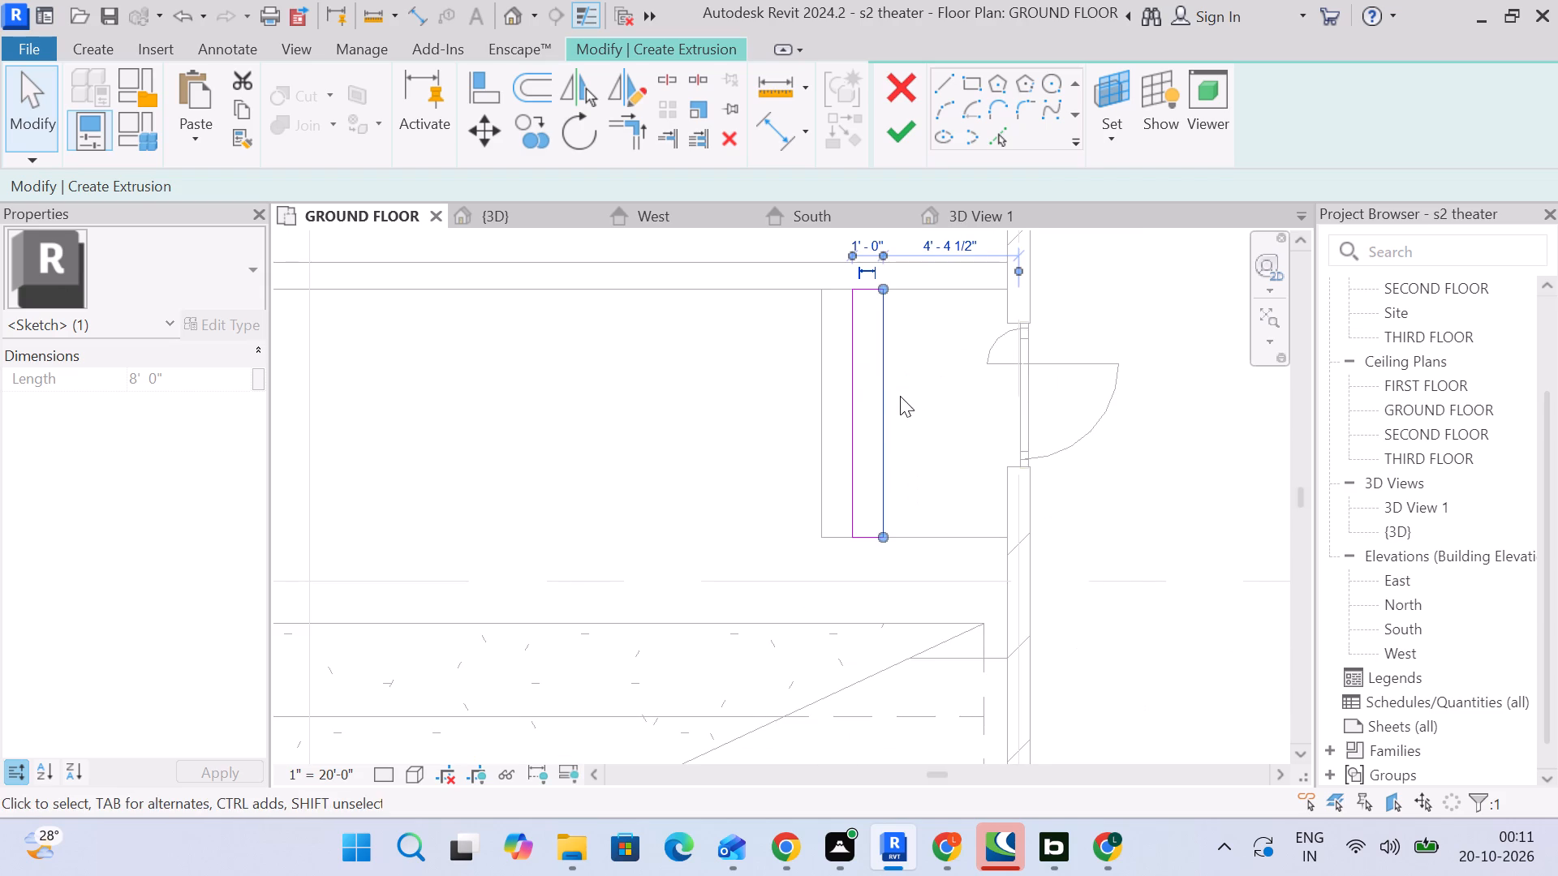
pyautogui.scroll(-3, 893, 401)
pyautogui.click(790, 267)
# Mirror a copy of the second step rectangle into the opposite notch about the platform's midpoint.
pyautogui.moveTo(828, 307); pyautogui.dragTo(944, 520)
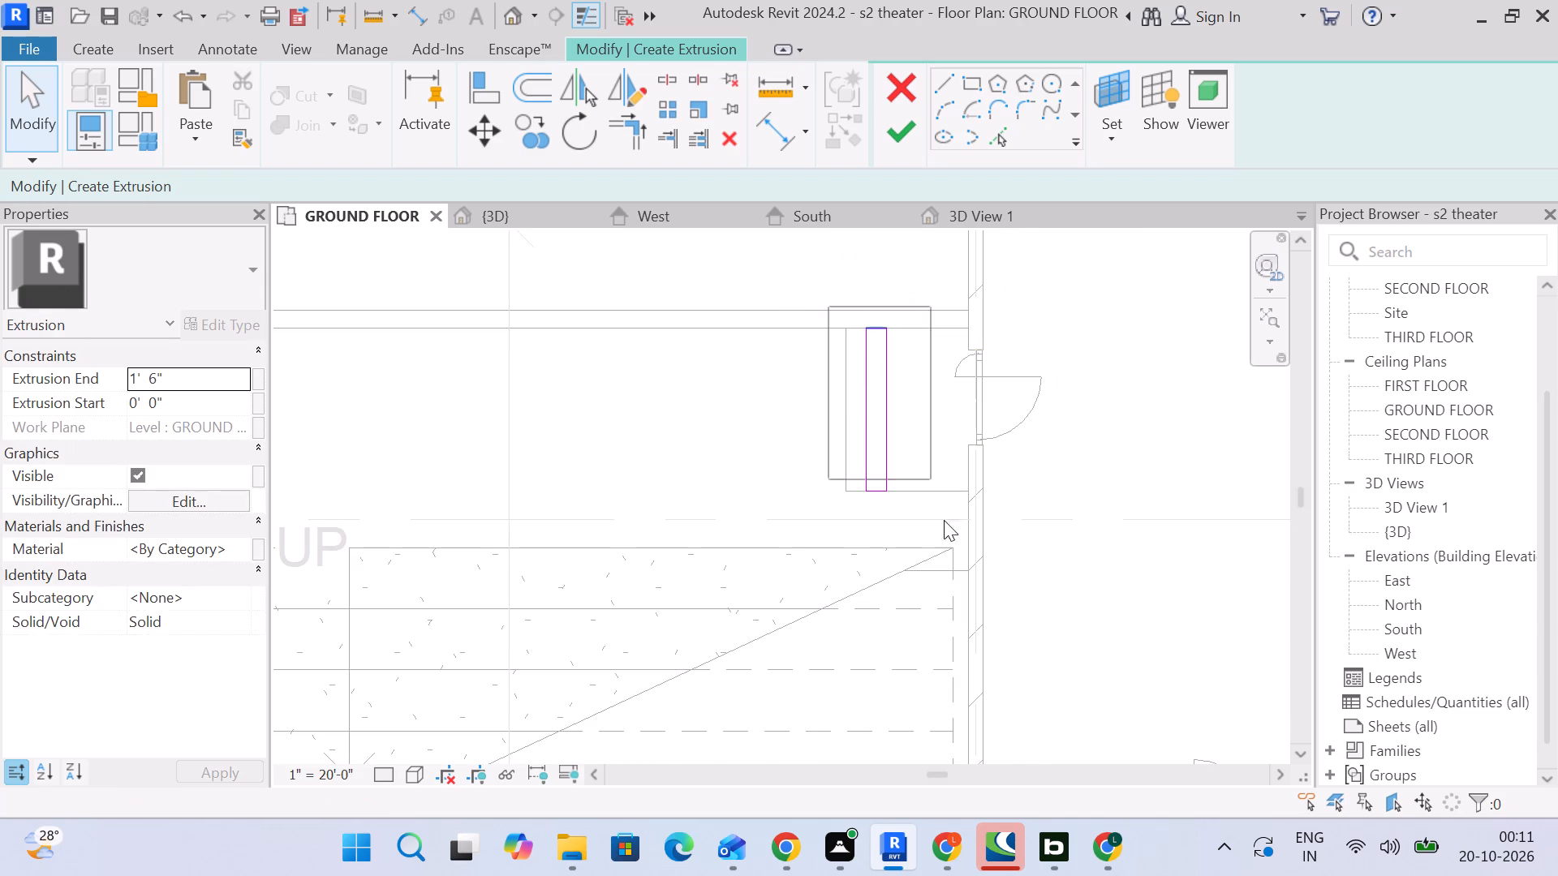
pyautogui.moveTo(944, 520); pyautogui.dragTo(936, 581)
pyautogui.click(622, 92)
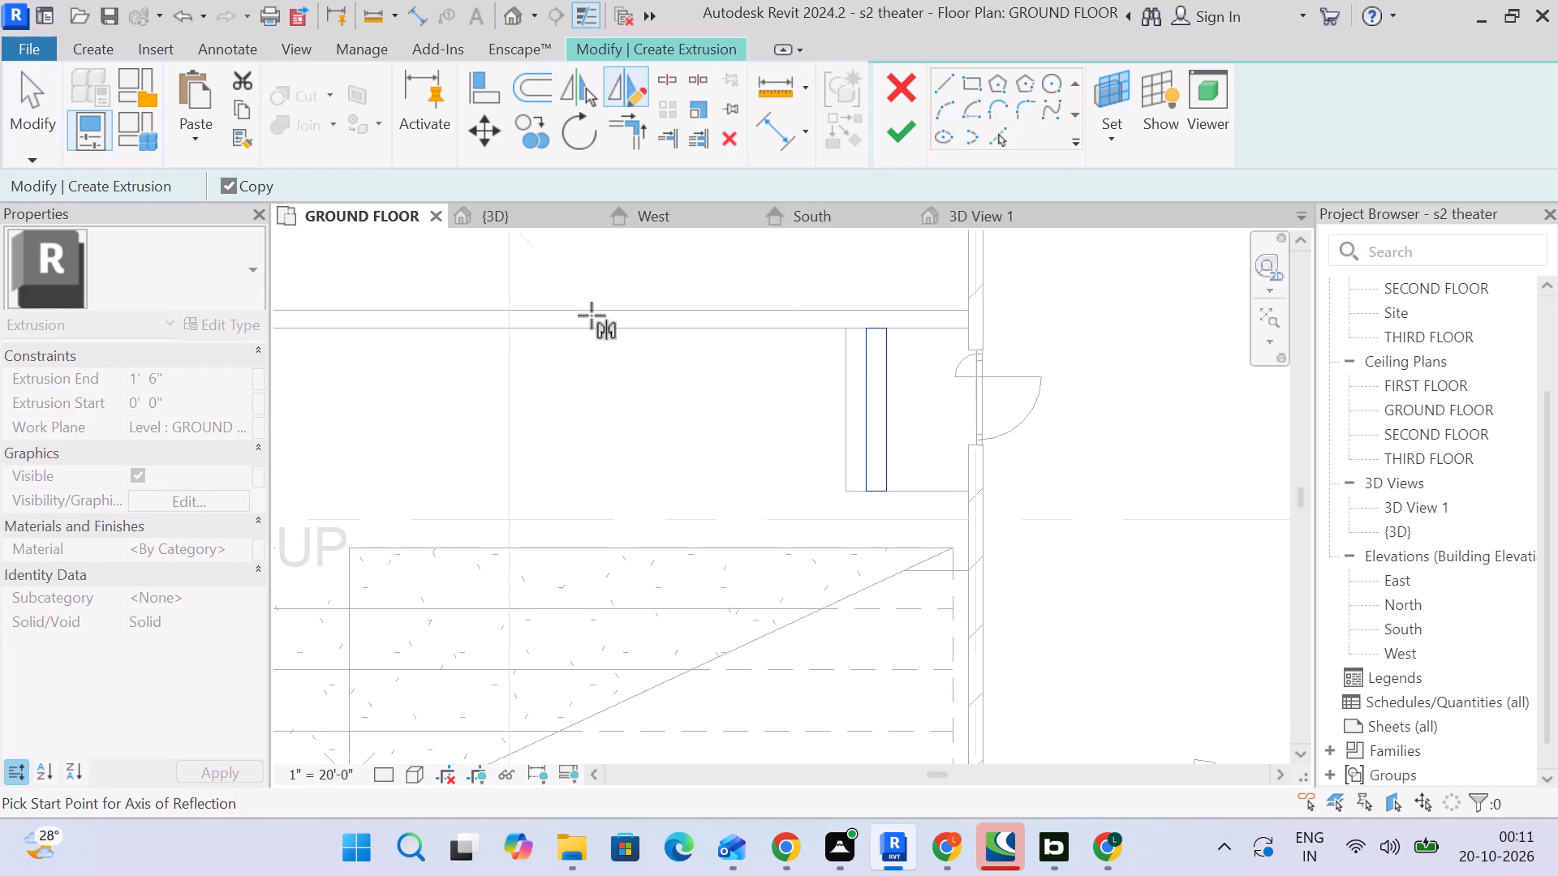
pyautogui.moveTo(418, 329); pyautogui.dragTo(791, 293, button='middle')
pyautogui.click(734, 294)
pyautogui.click(732, 338)
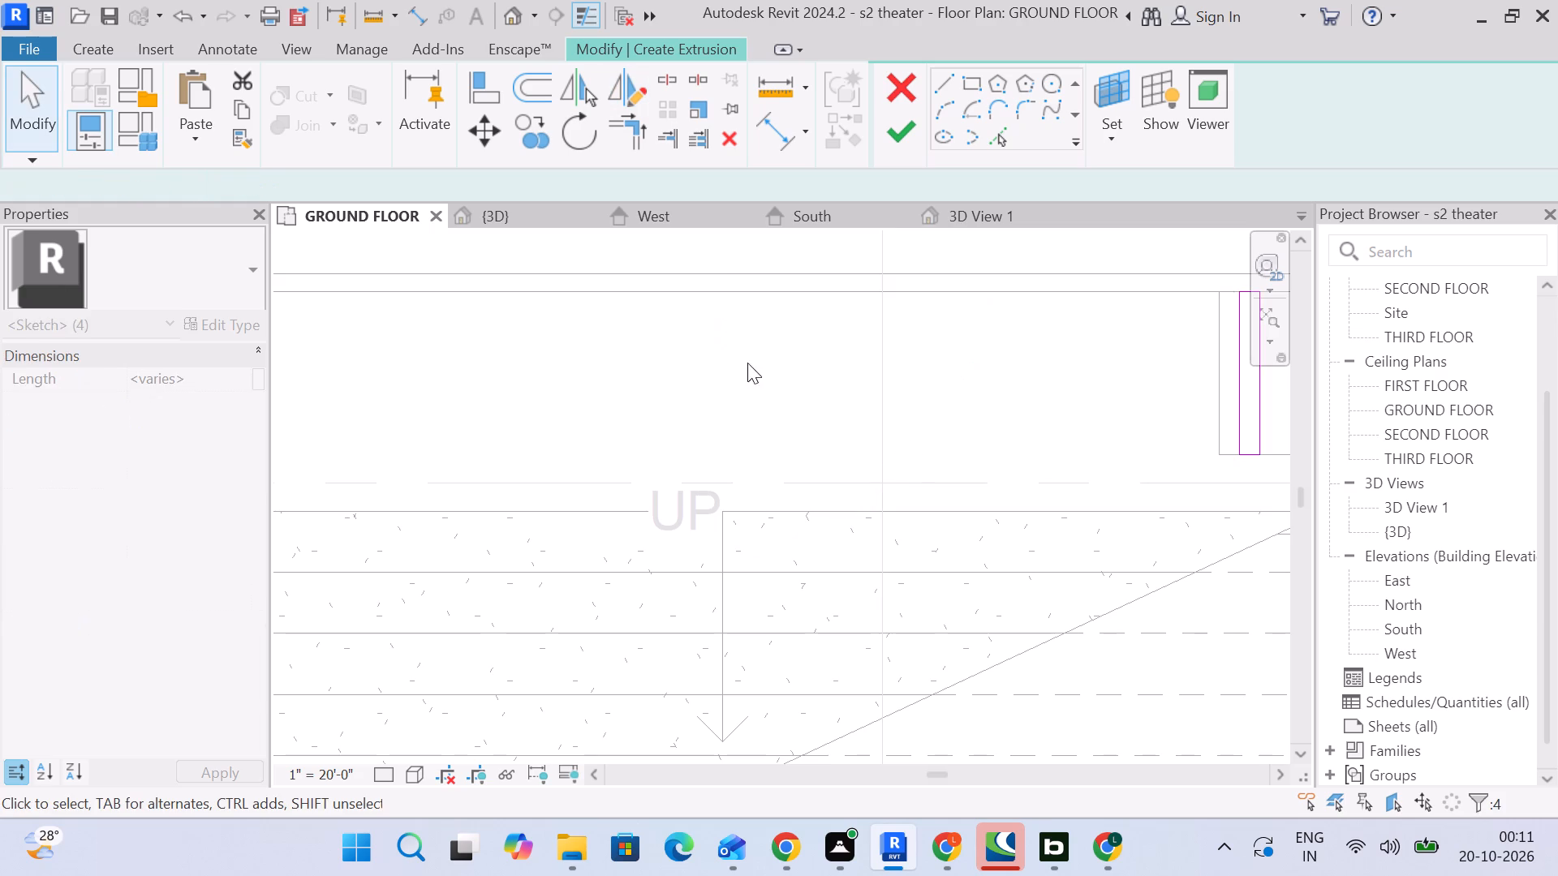
pyautogui.scroll(-4, 766, 378)
pyautogui.press('Escape')
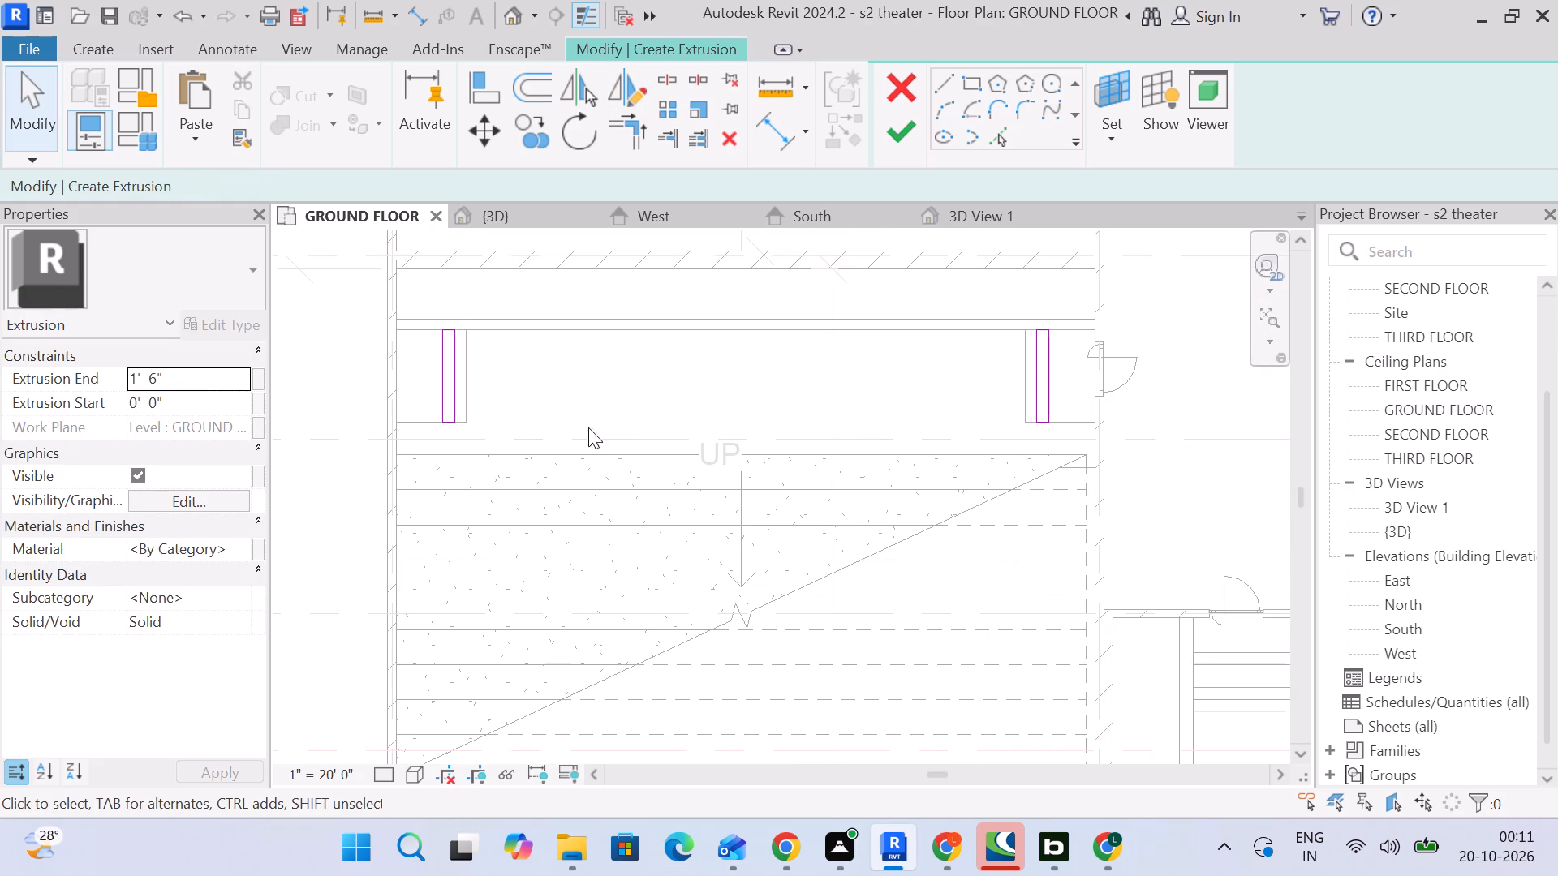
# Set the extrusion end to 1' and finish the second pair of notch steps.
pyautogui.click(217, 379)
pyautogui.press('1')
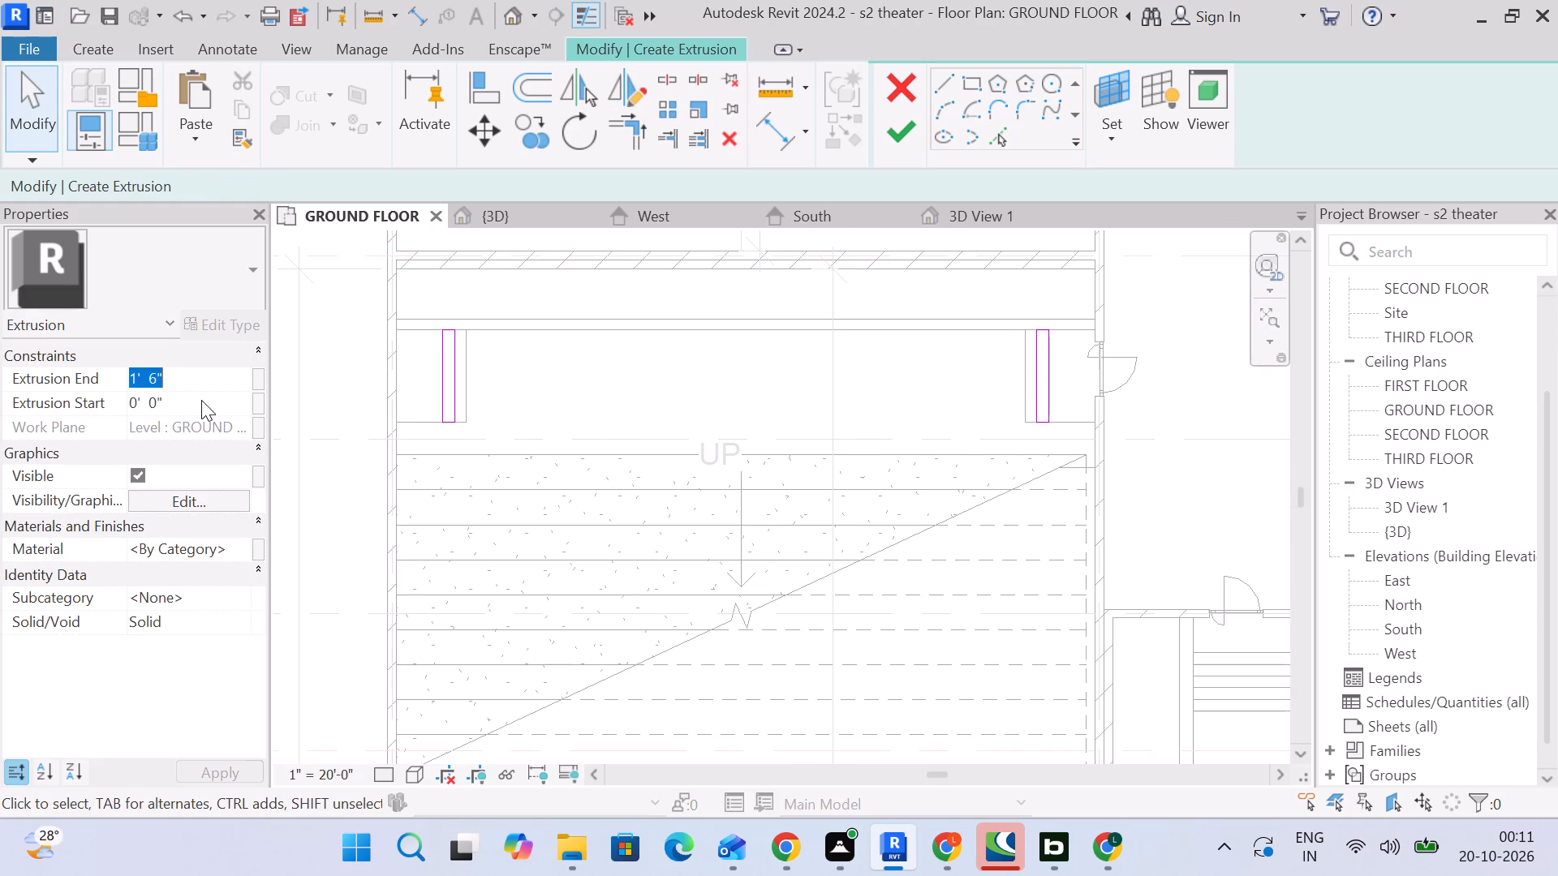
pyautogui.press('Return')
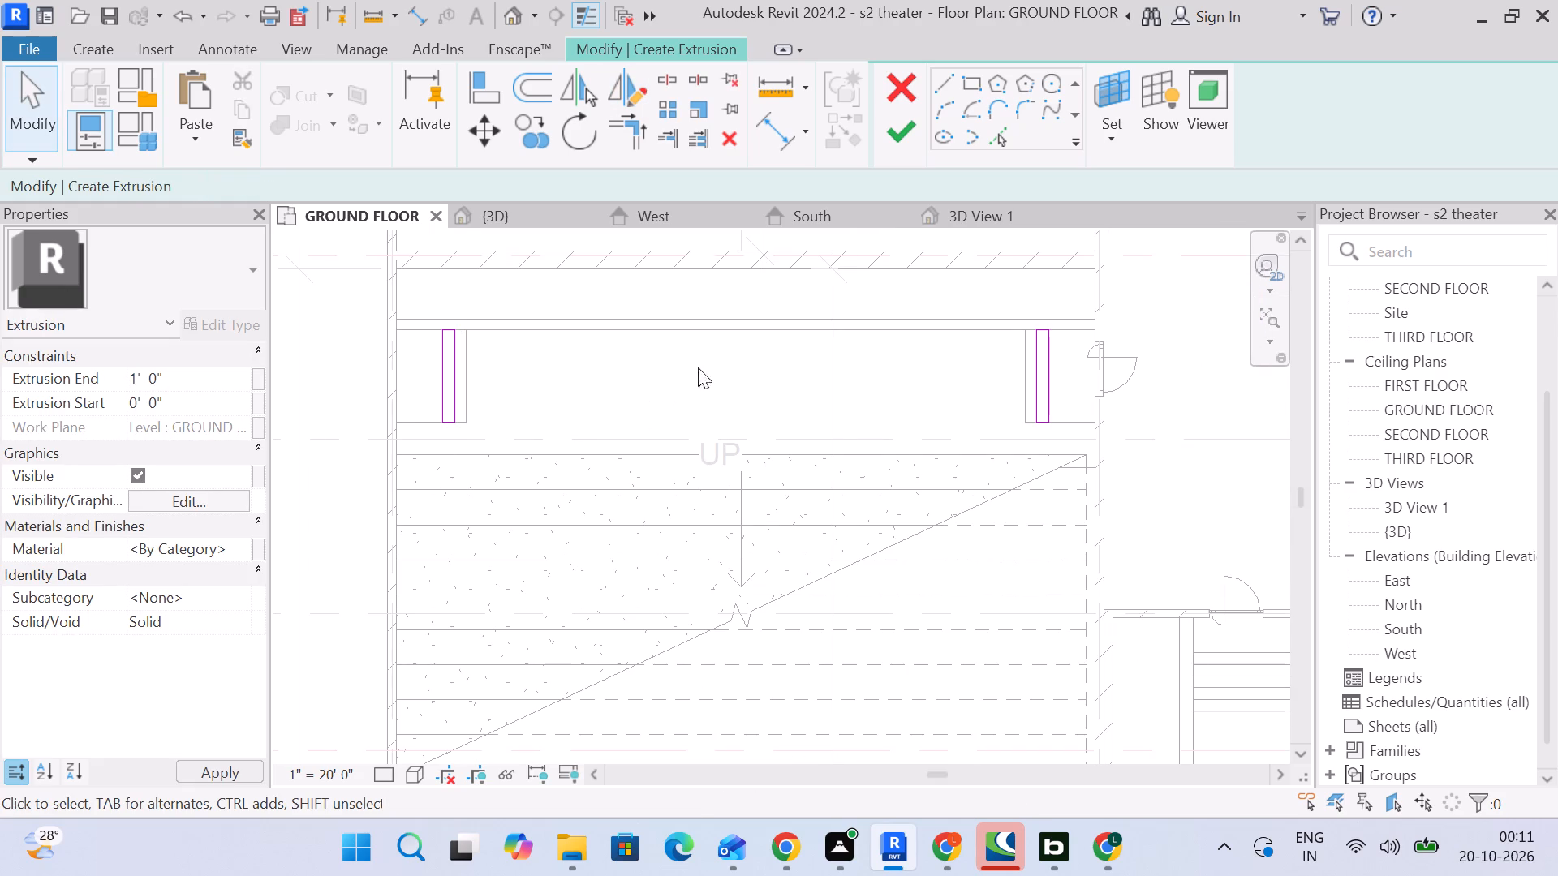
pyautogui.click(888, 117)
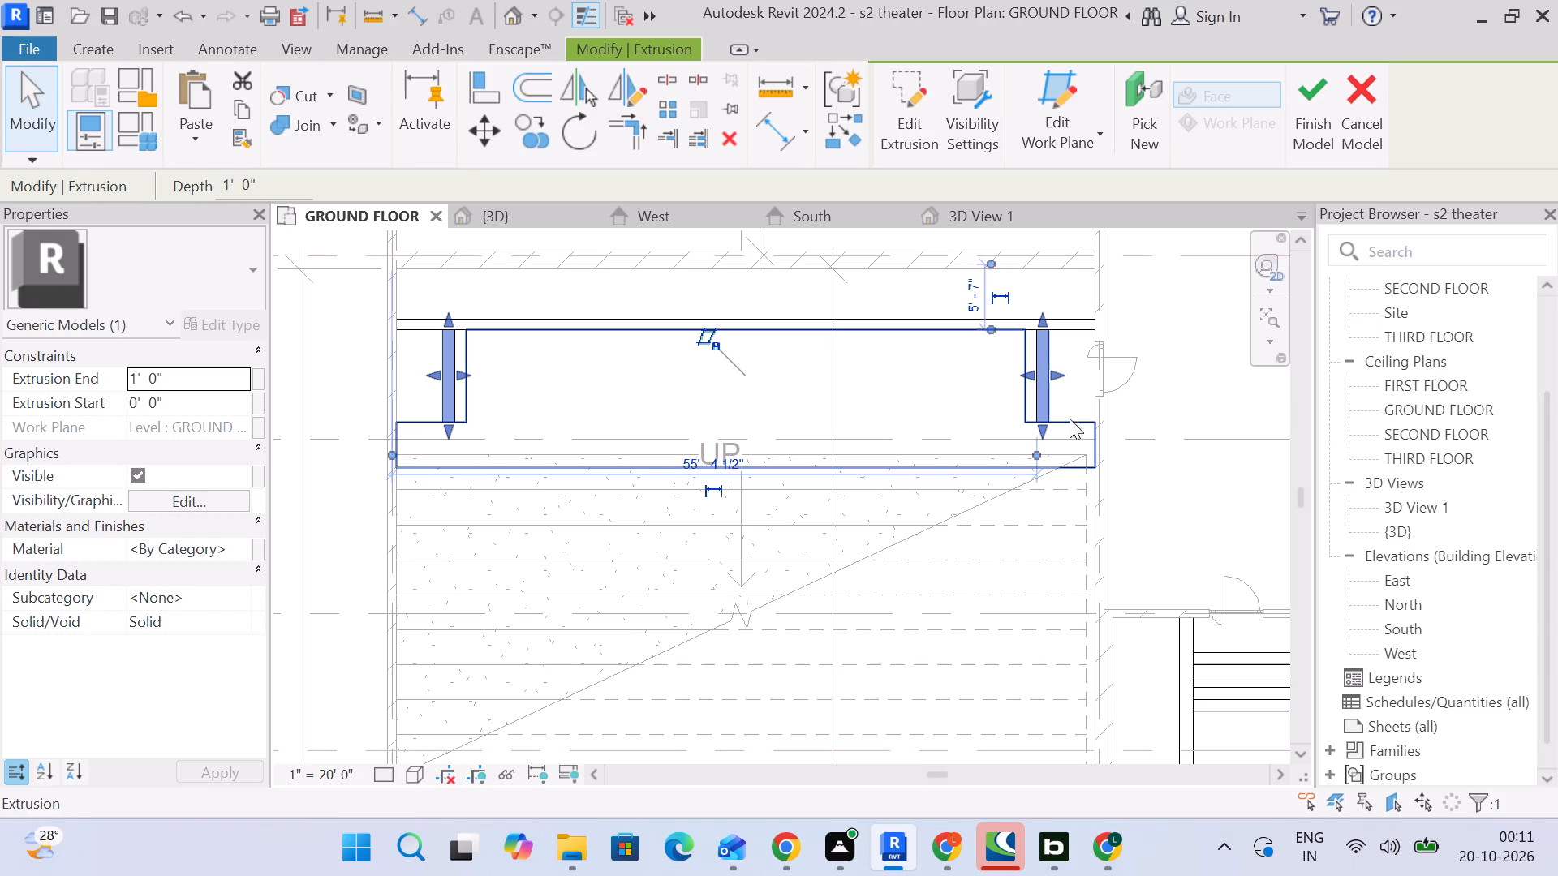
# Start another extrusion and sketch an 8'-long rectangle, about 1'-6 1/2" wide, against the door-side 1'-high step.
pyautogui.click(82, 49)
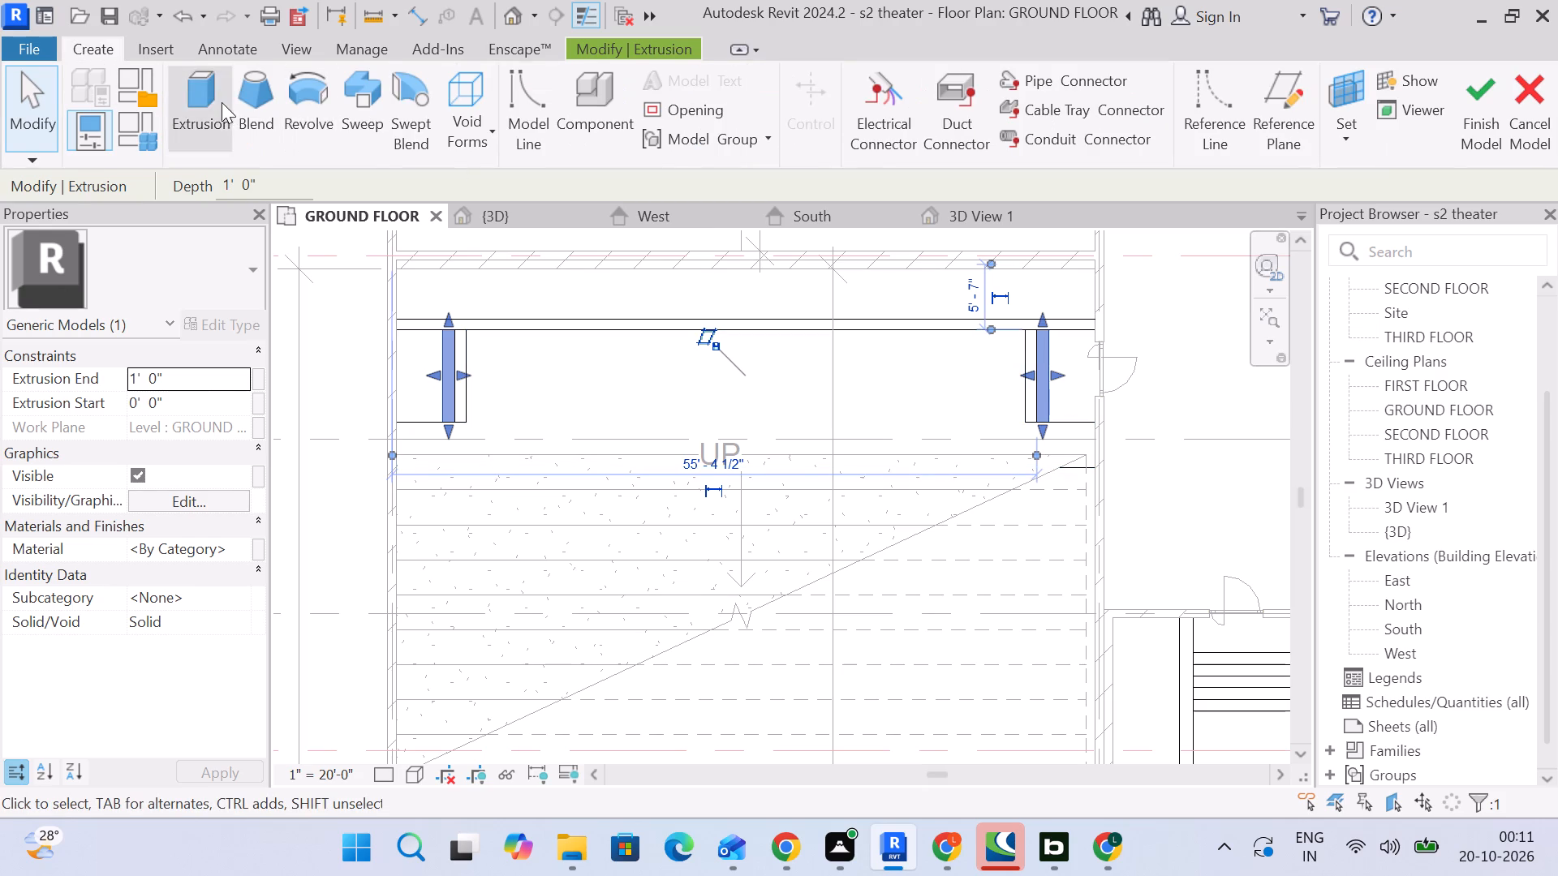
pyautogui.click(215, 102)
pyautogui.scroll(7, 1028, 337)
pyautogui.moveTo(932, 342); pyautogui.dragTo(829, 325, button='middle')
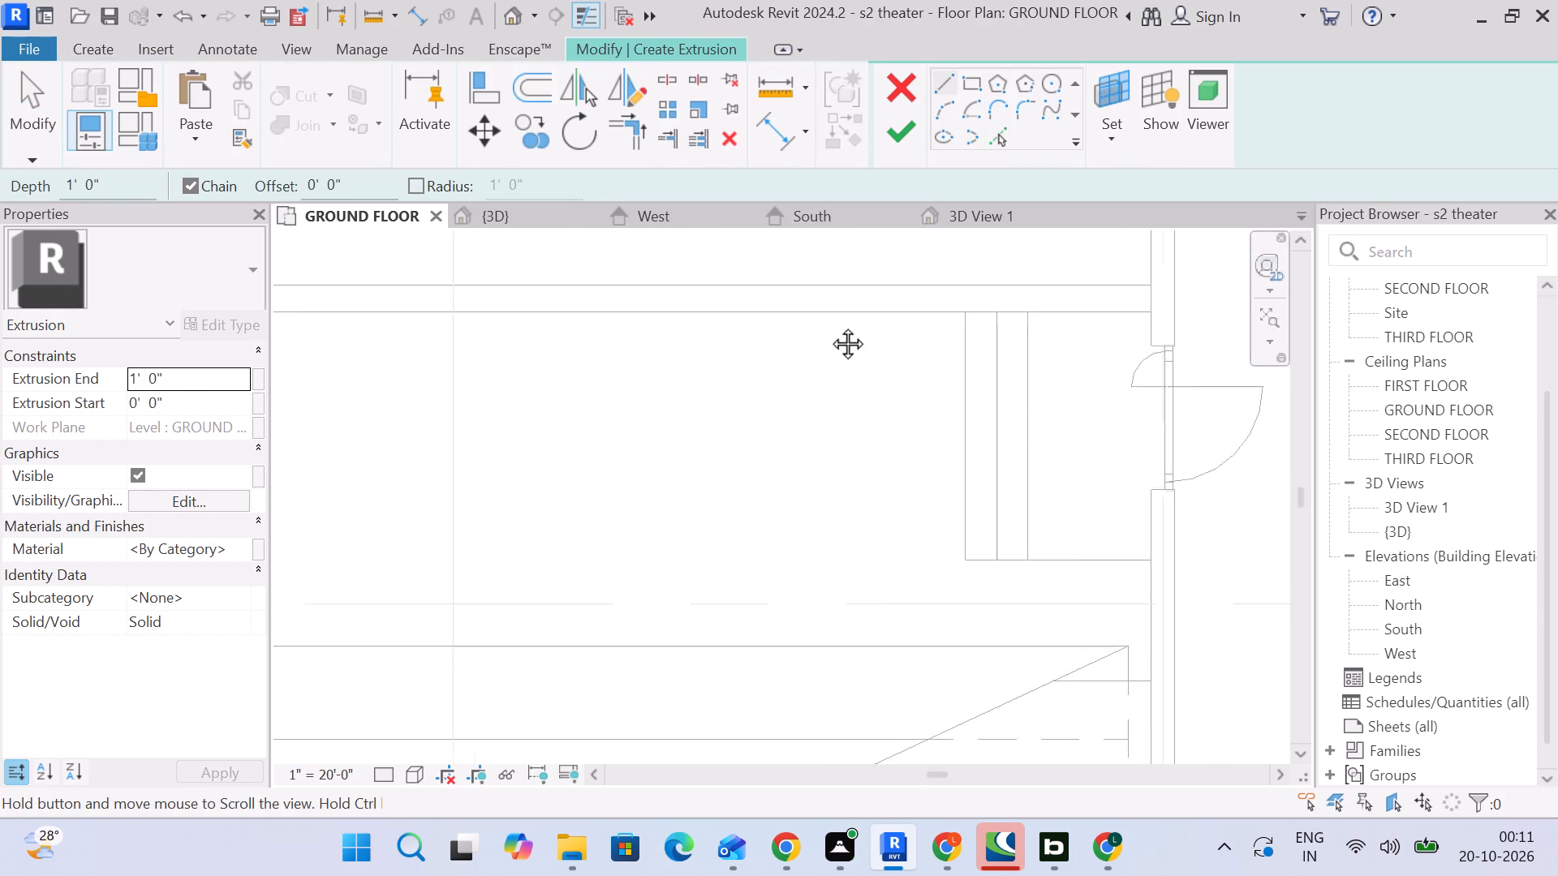
pyautogui.moveTo(829, 325); pyautogui.dragTo(801, 321, button='middle')
pyautogui.click(962, 73)
pyautogui.click(942, 298)
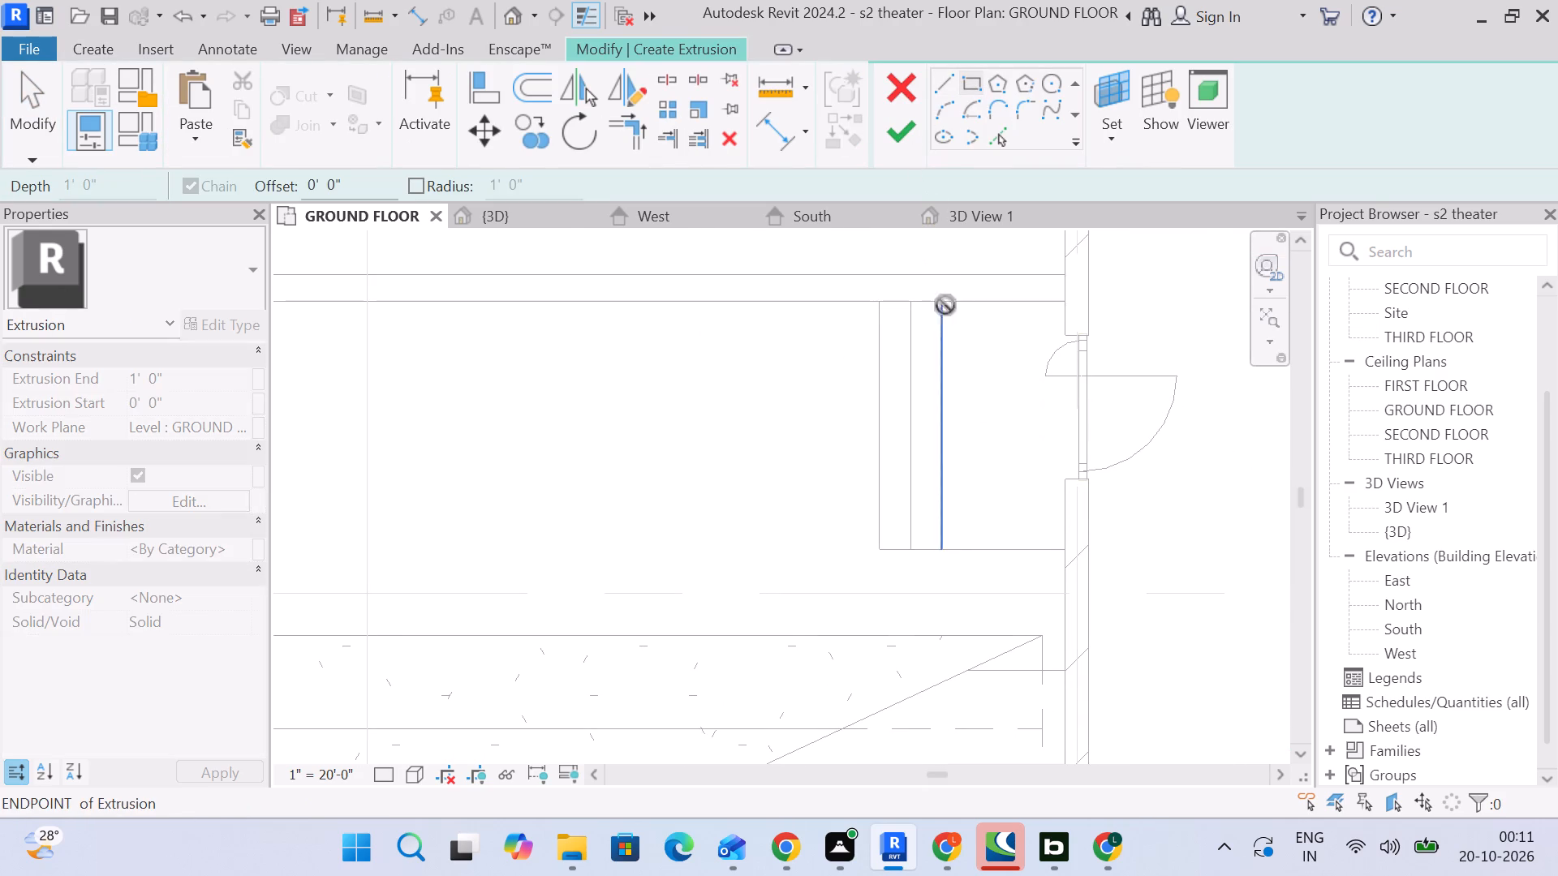
pyautogui.click(989, 550)
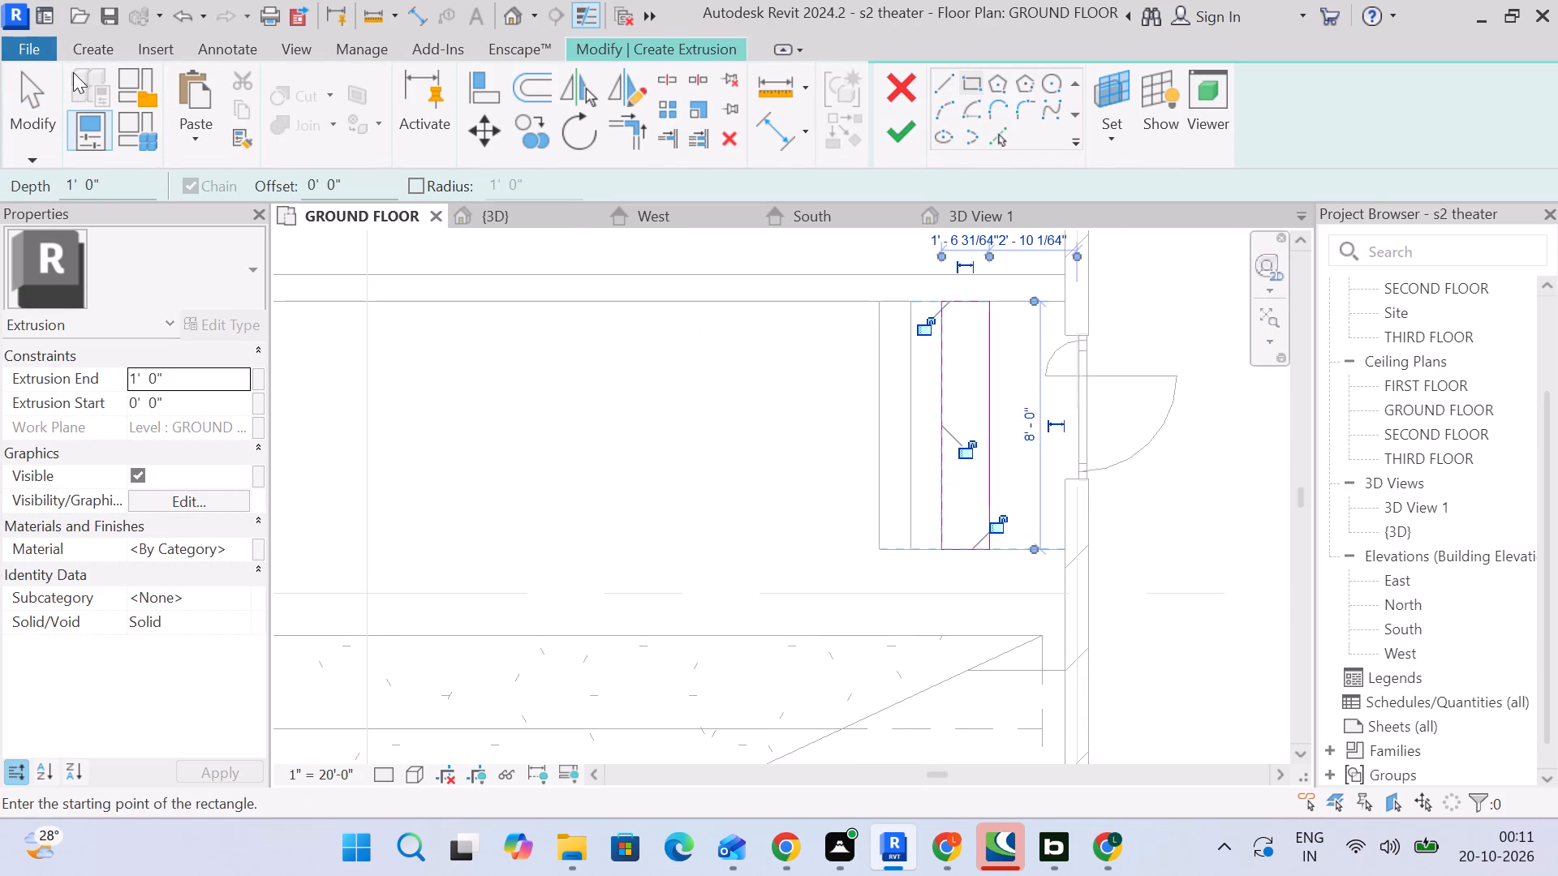
# Set the third step rectangle's width to 1'.
pyautogui.click(39, 88)
pyautogui.click(996, 383)
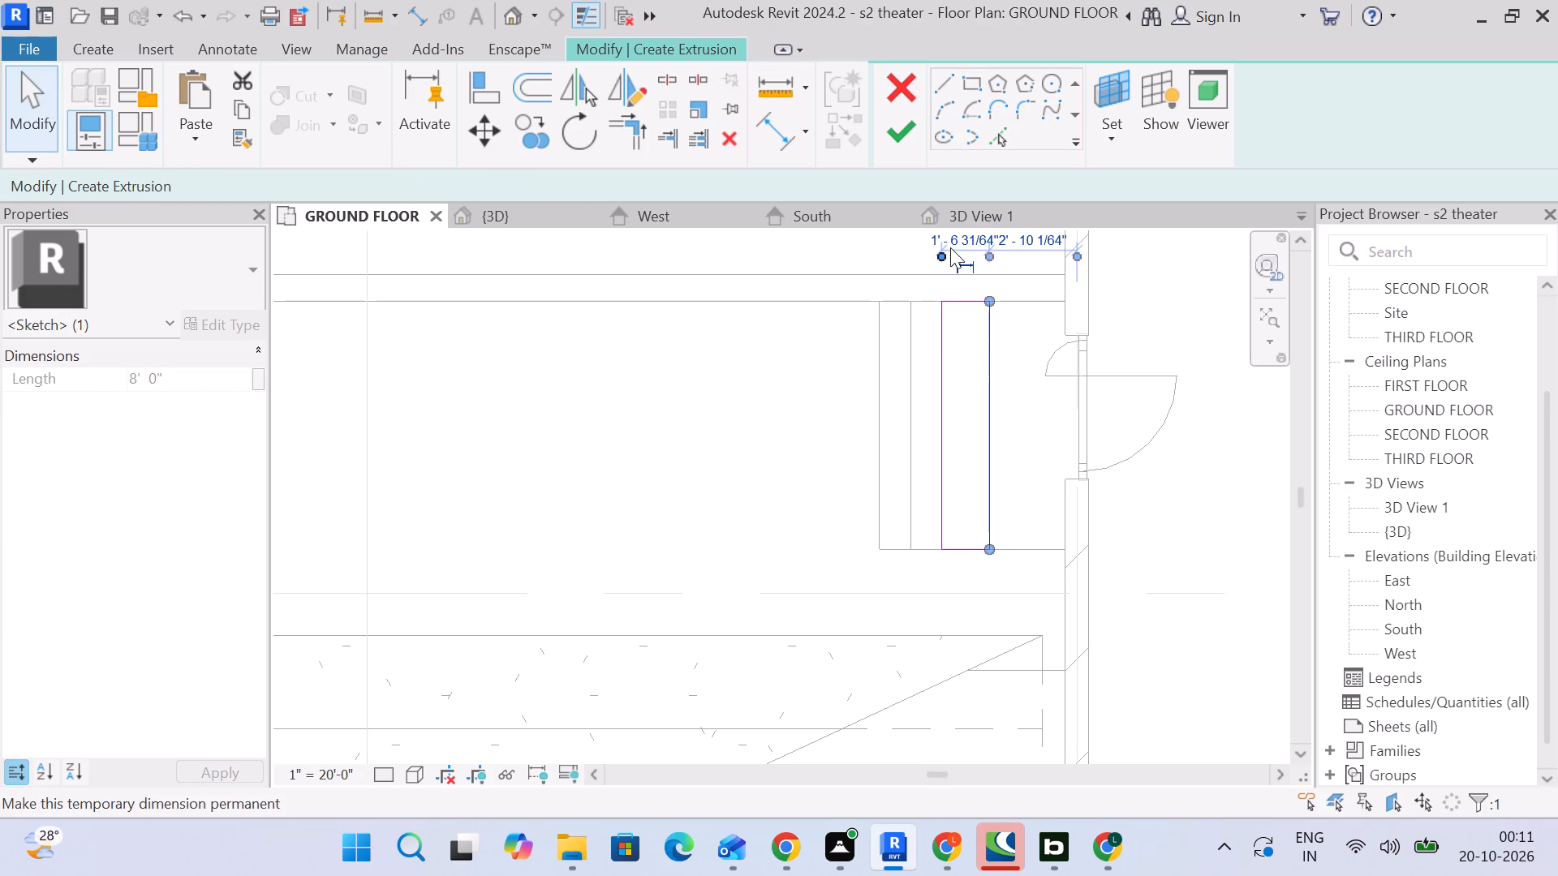
pyautogui.click(964, 235)
pyautogui.press('1')
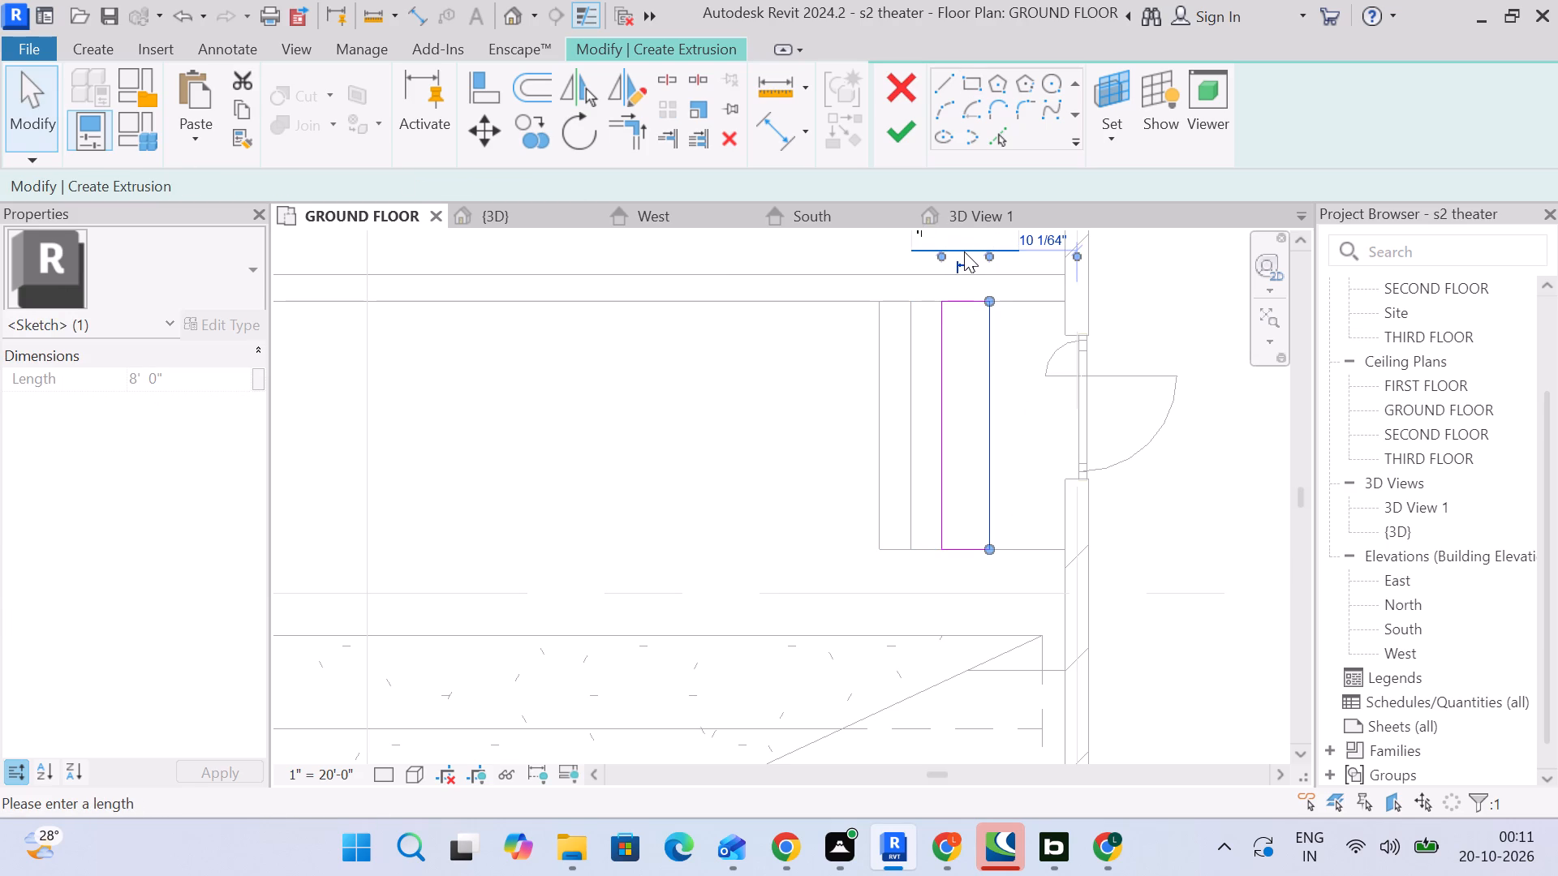
pyautogui.press('Return')
# Mirror a copy of the third step rectangle into the opposite notch about the platform's midpoint.
pyautogui.scroll(-3, 1007, 371)
pyautogui.moveTo(1005, 376); pyautogui.dragTo(996, 384, button='middle')
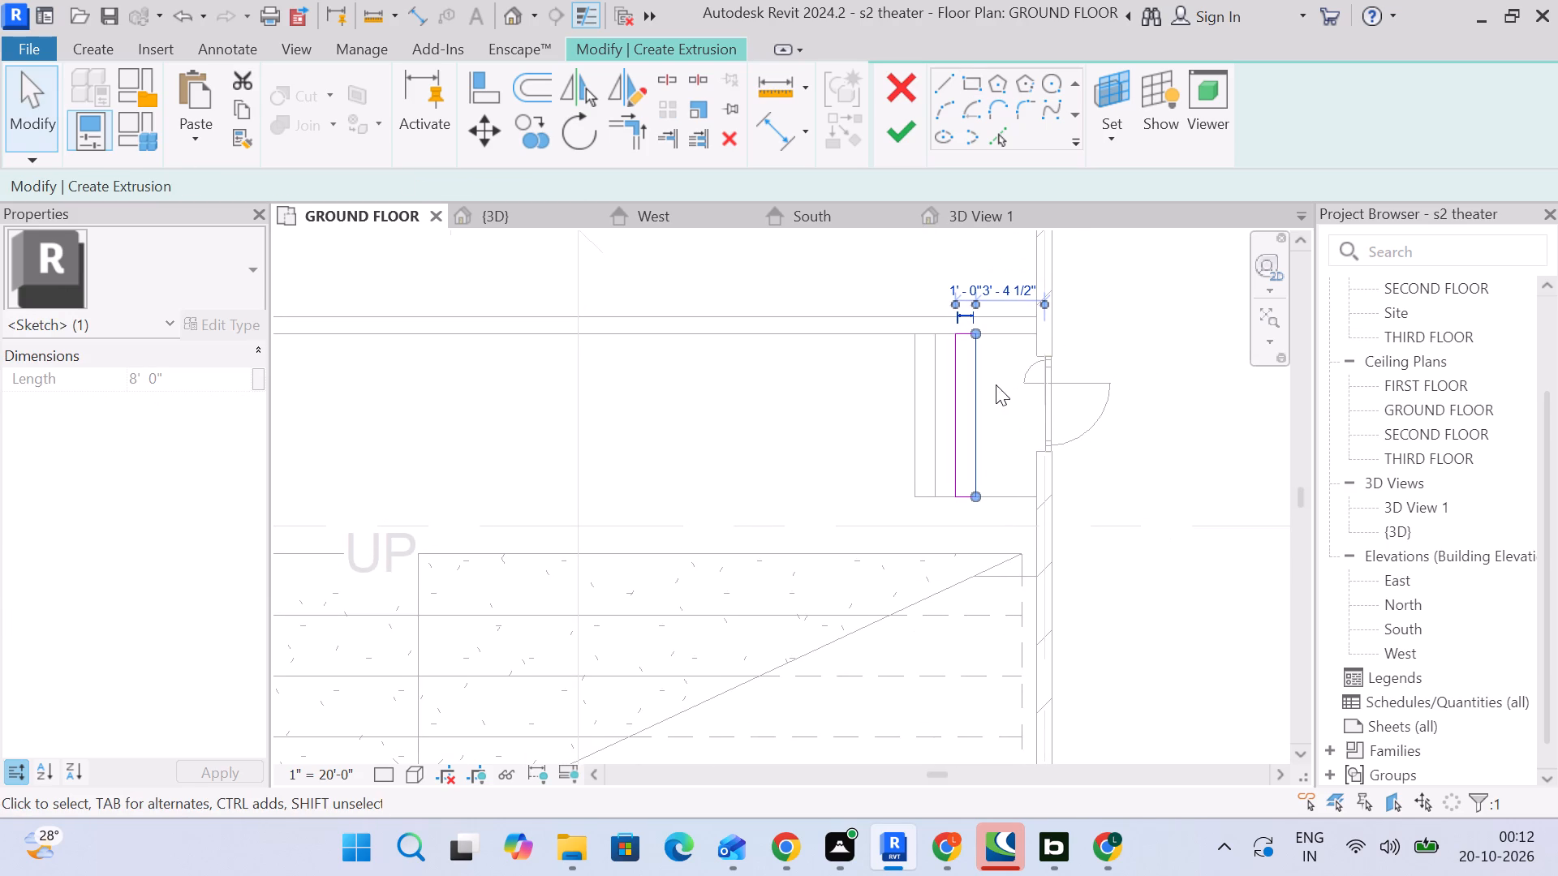
pyautogui.scroll(-2, 995, 385)
pyautogui.moveTo(614, 376); pyautogui.dragTo(615, 376, button='middle')
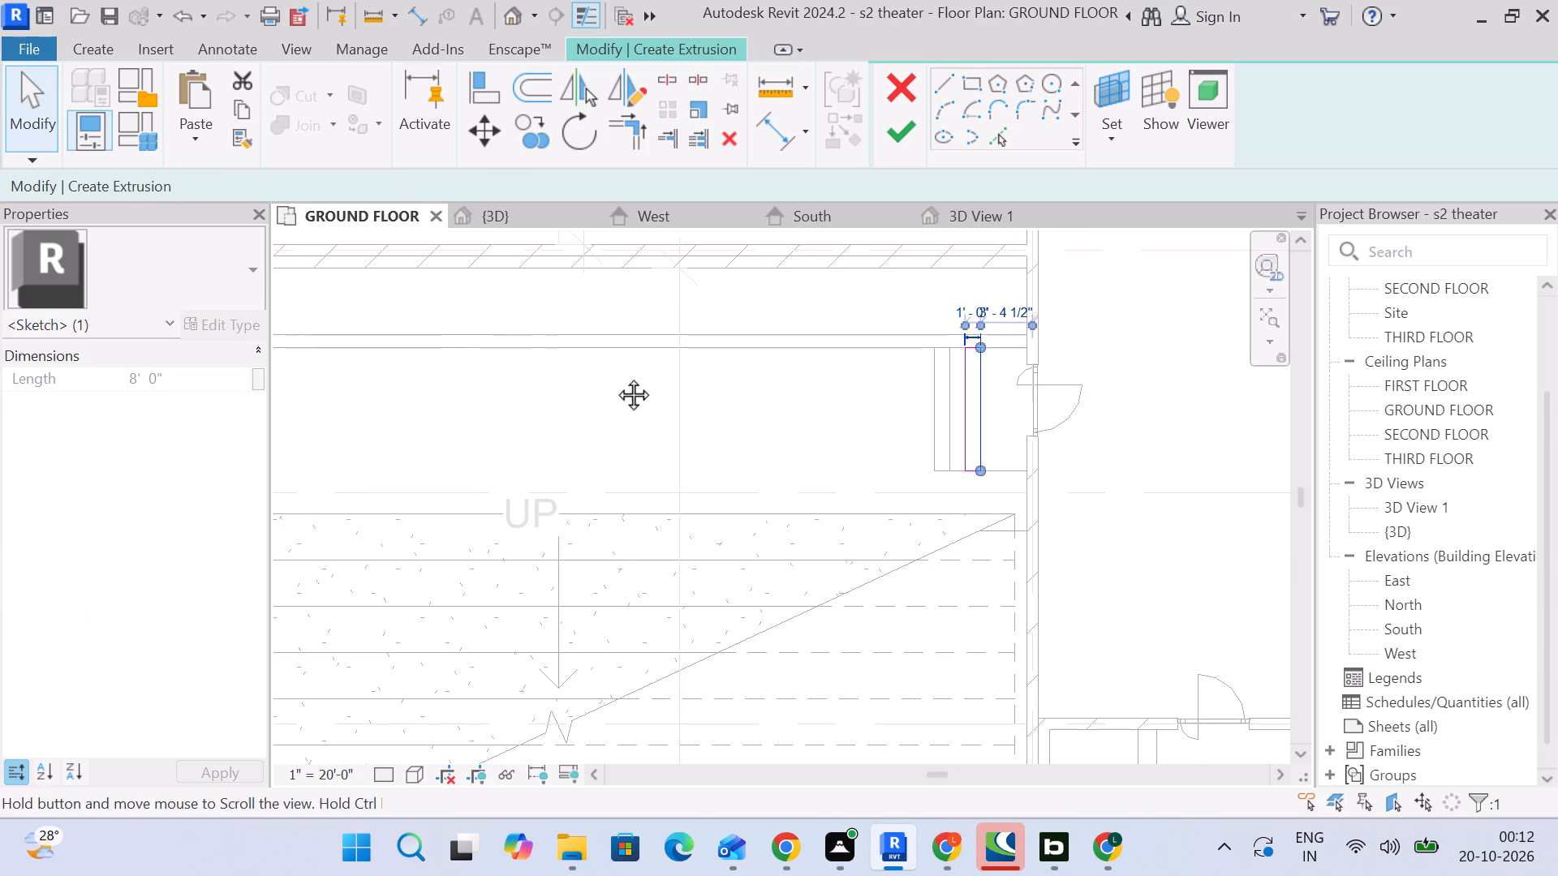
pyautogui.moveTo(615, 376); pyautogui.dragTo(669, 359, button='middle')
pyautogui.scroll(-2, 674, 359)
pyautogui.moveTo(841, 287); pyautogui.dragTo(845, 290)
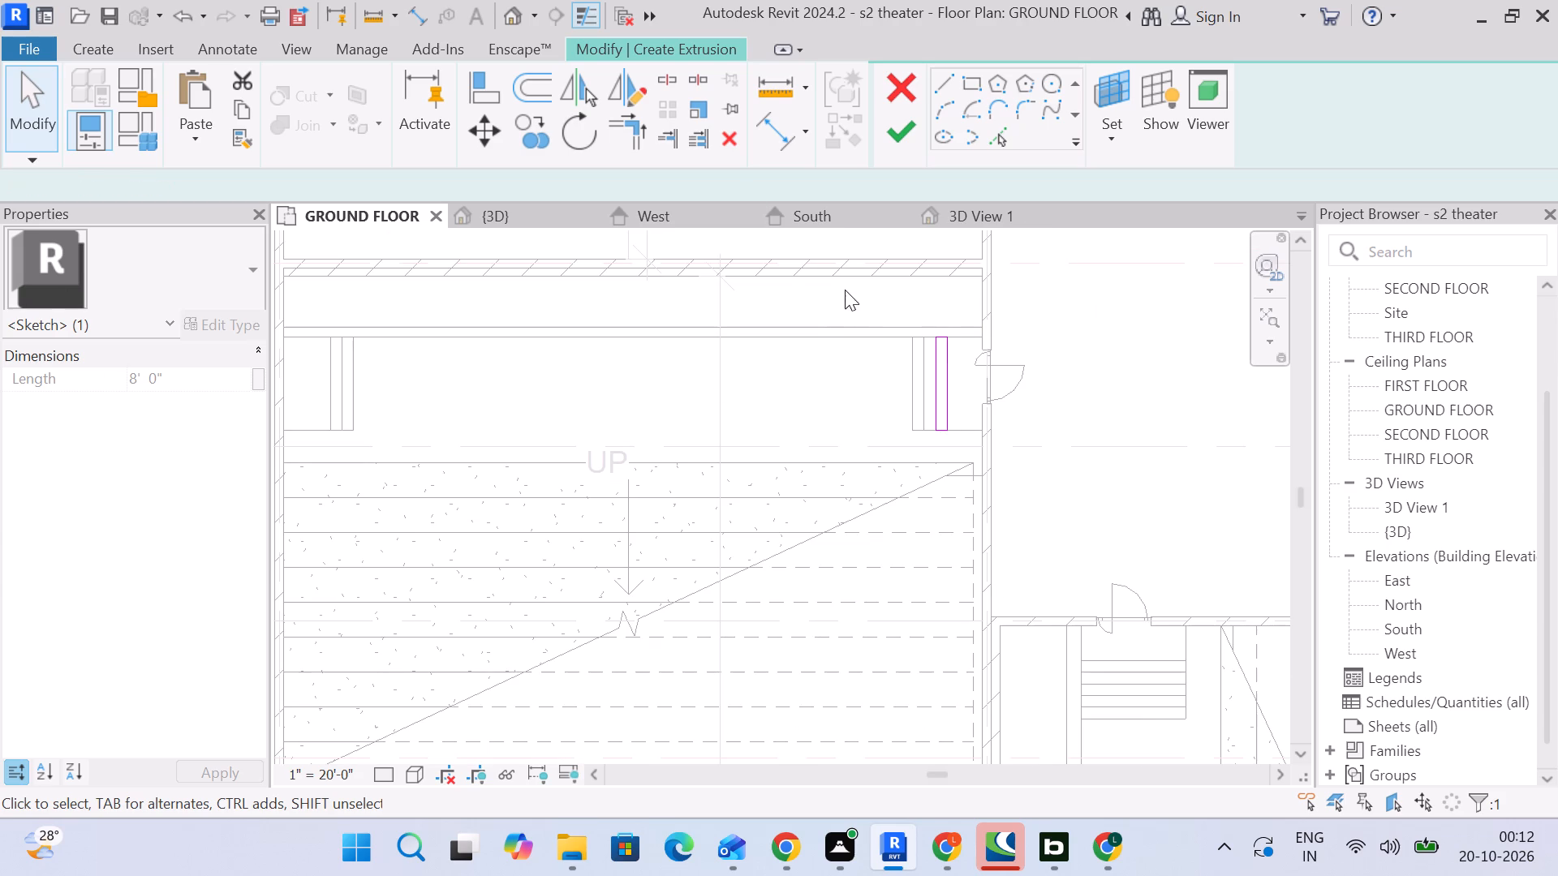
pyautogui.moveTo(845, 290); pyautogui.dragTo(850, 299)
pyautogui.moveTo(885, 294); pyautogui.dragTo(996, 463)
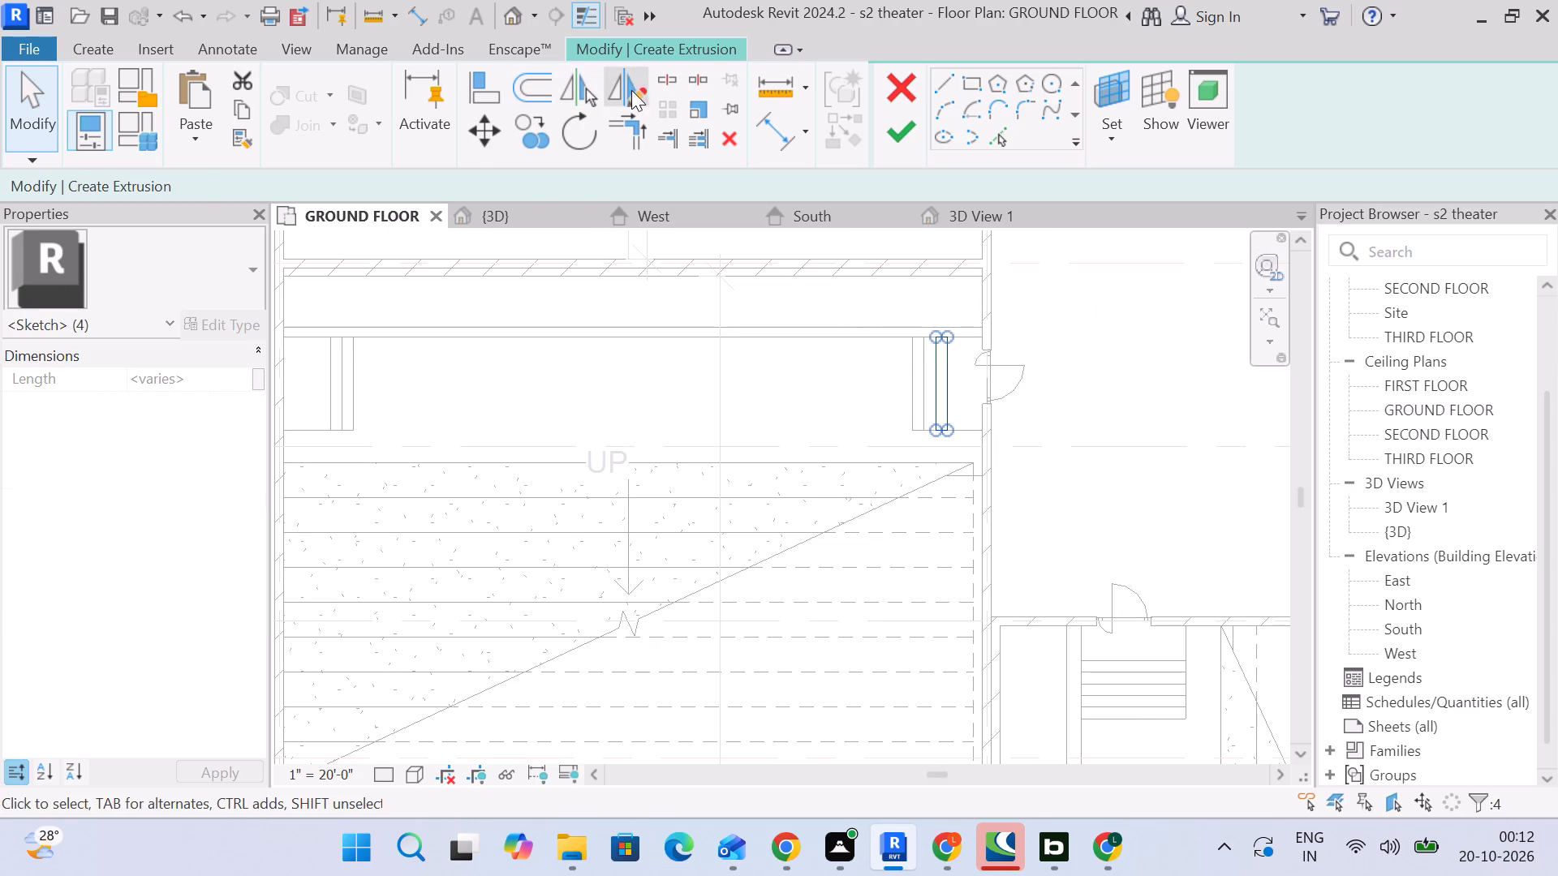
pyautogui.click(631, 90)
pyautogui.click(635, 339)
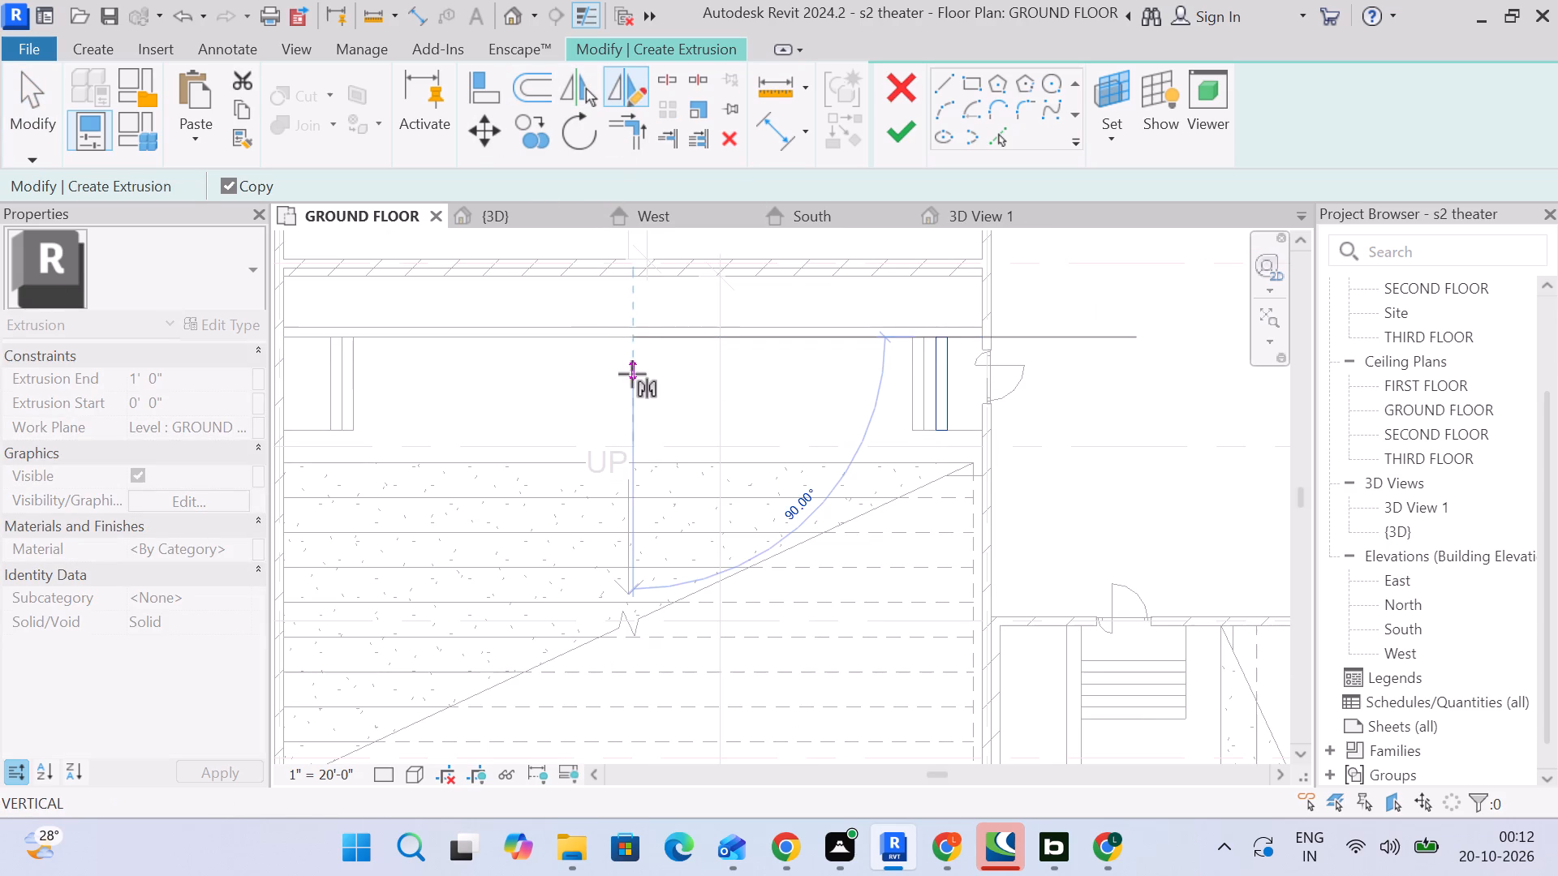
pyautogui.moveTo(633, 394); pyautogui.dragTo(634, 404)
pyautogui.click(33, 116)
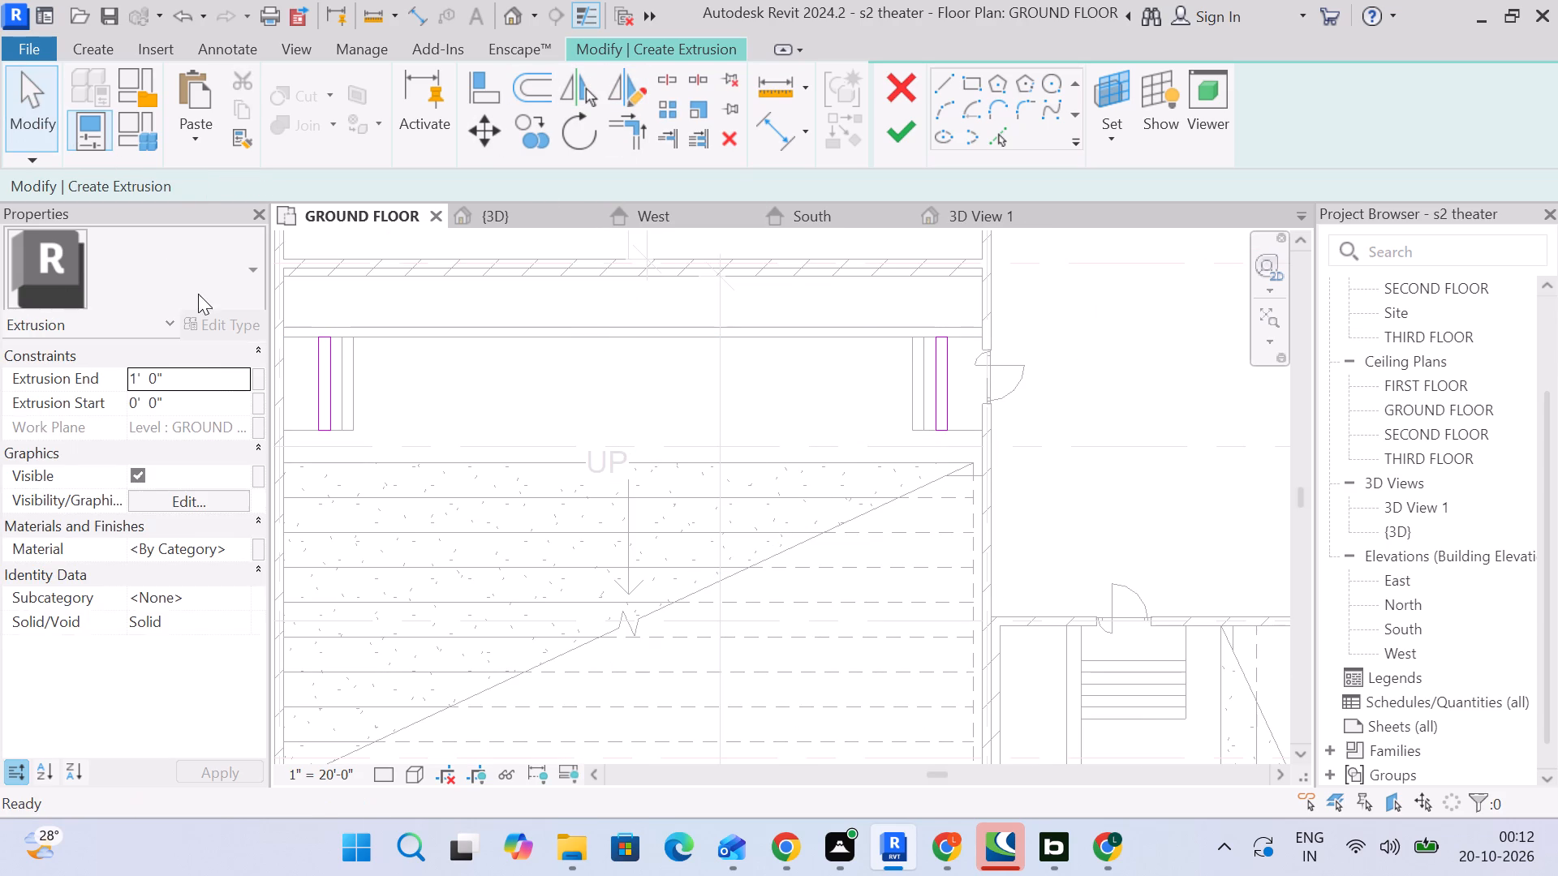
# Set the extrusion end to 6" and finish the third pair of notch steps.
pyautogui.click(229, 379)
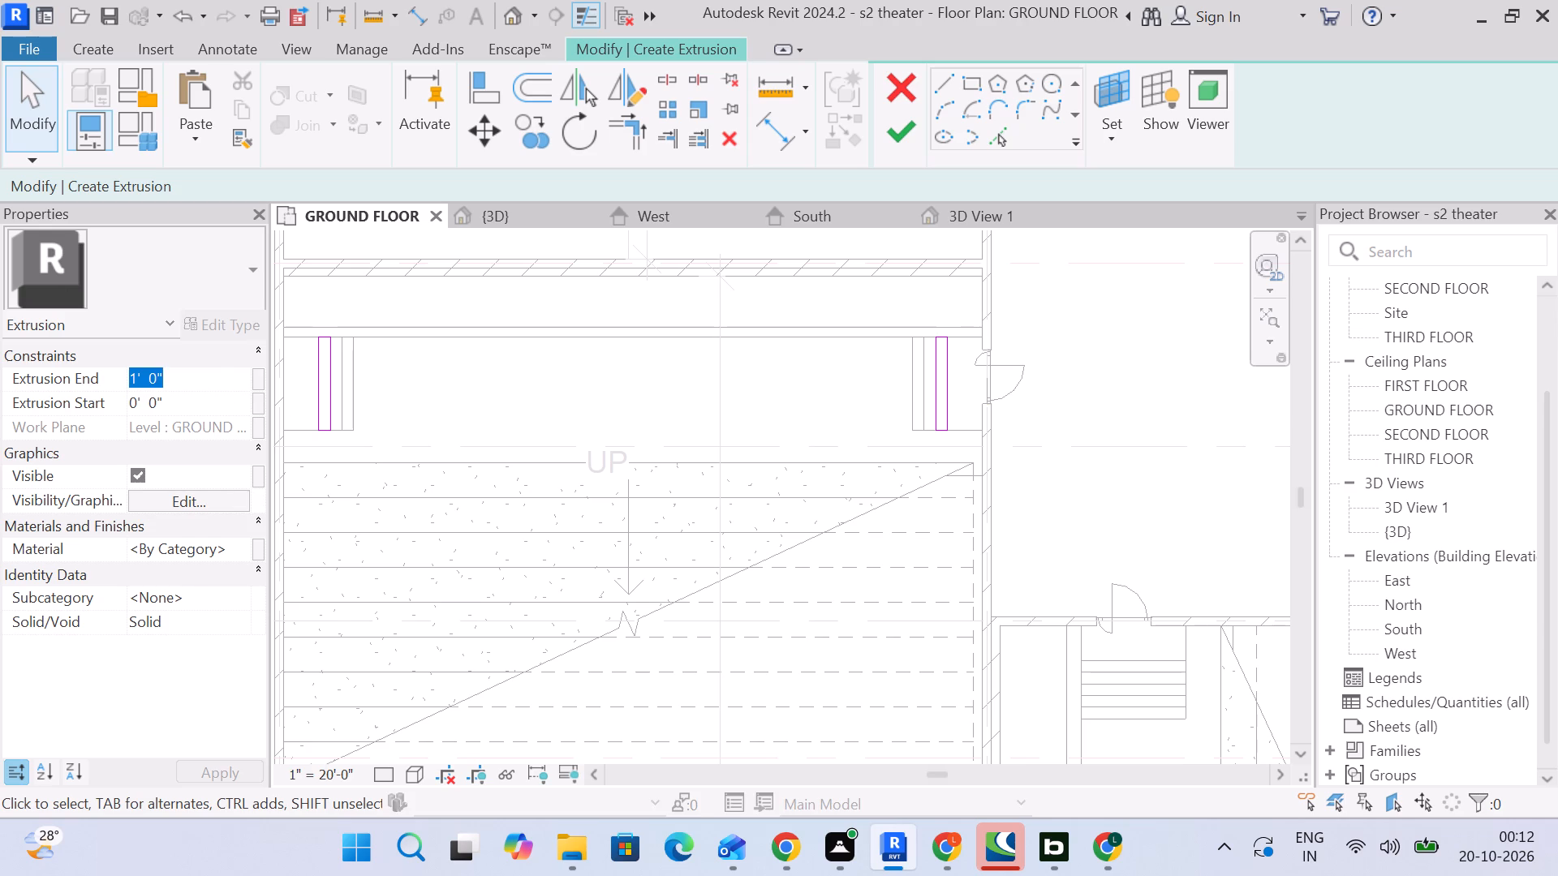
pyautogui.press('6')
pyautogui.hotkey('shift', '"')
pyautogui.press('Return')
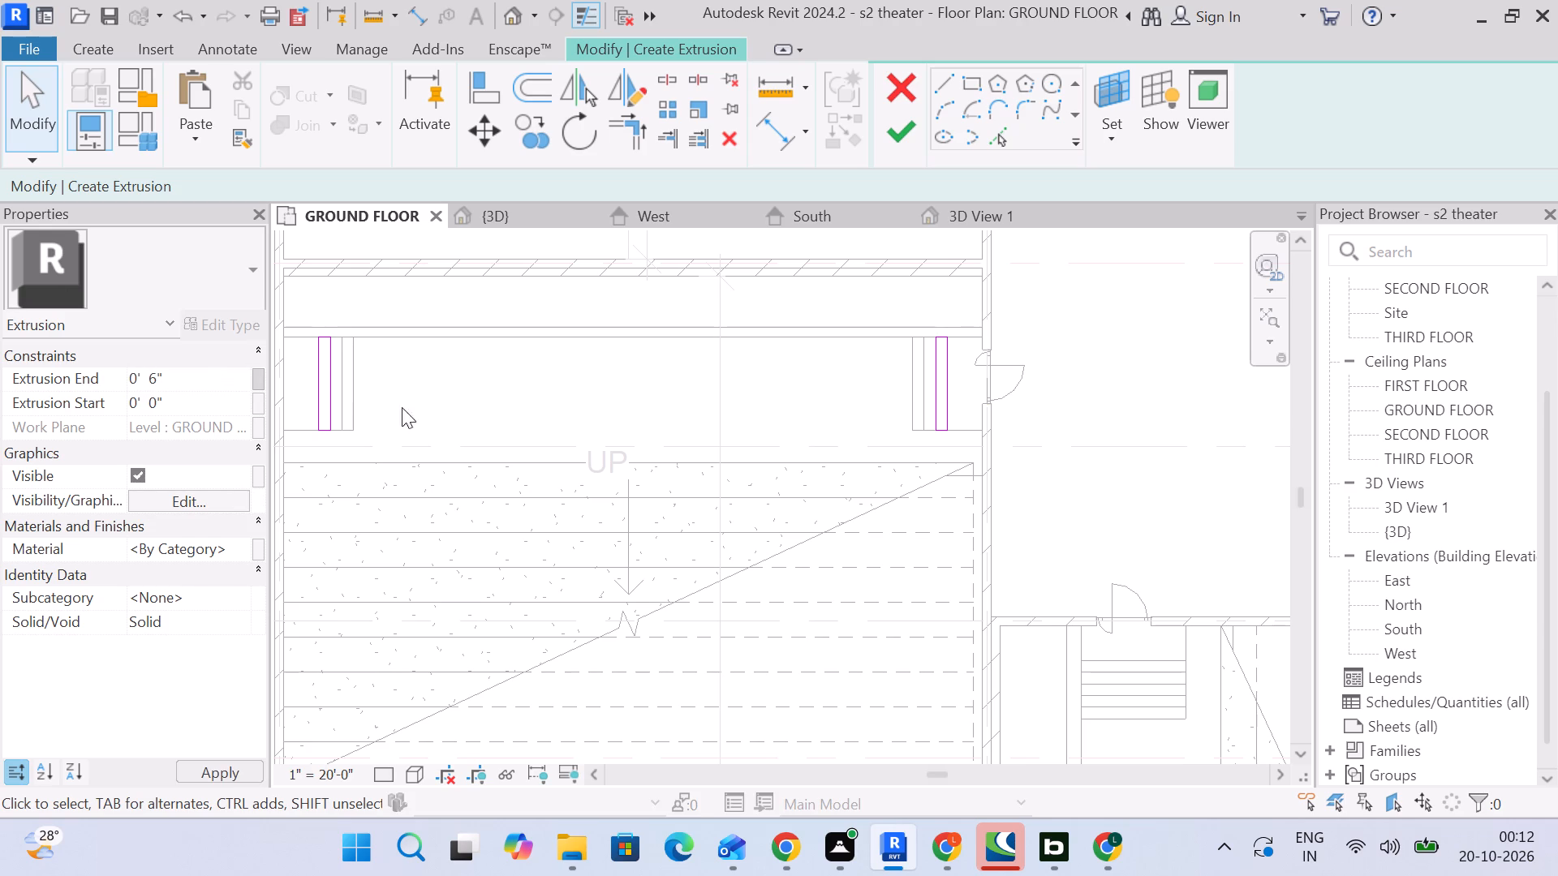
pyautogui.click(656, 401)
pyautogui.click(911, 139)
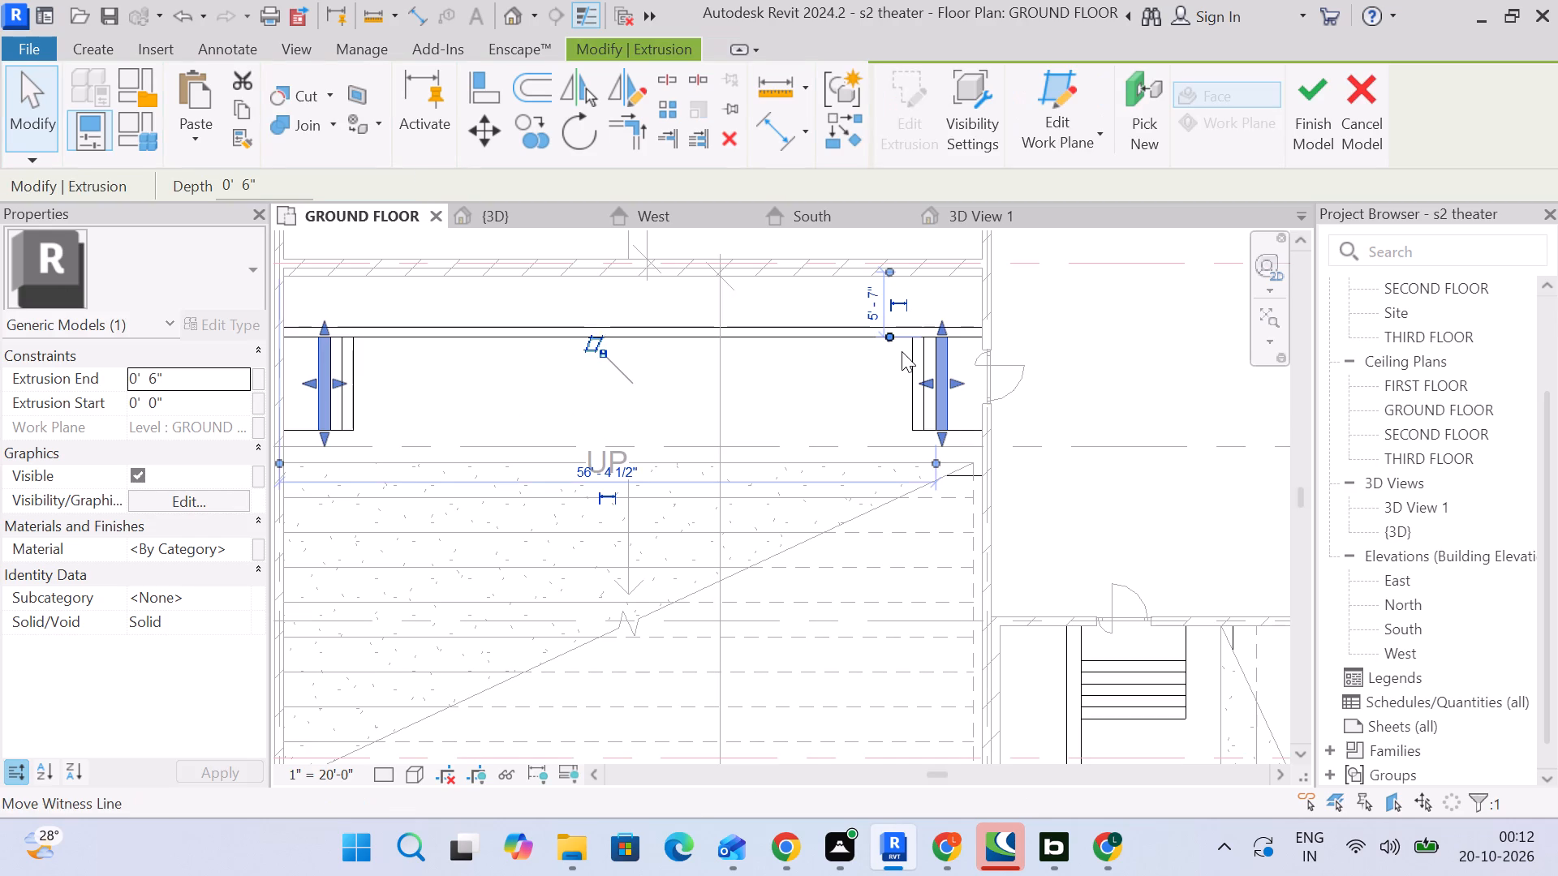
# Finish the in-place screen platform model.
pyautogui.click(1174, 369)
pyautogui.scroll(-2, 1132, 369)
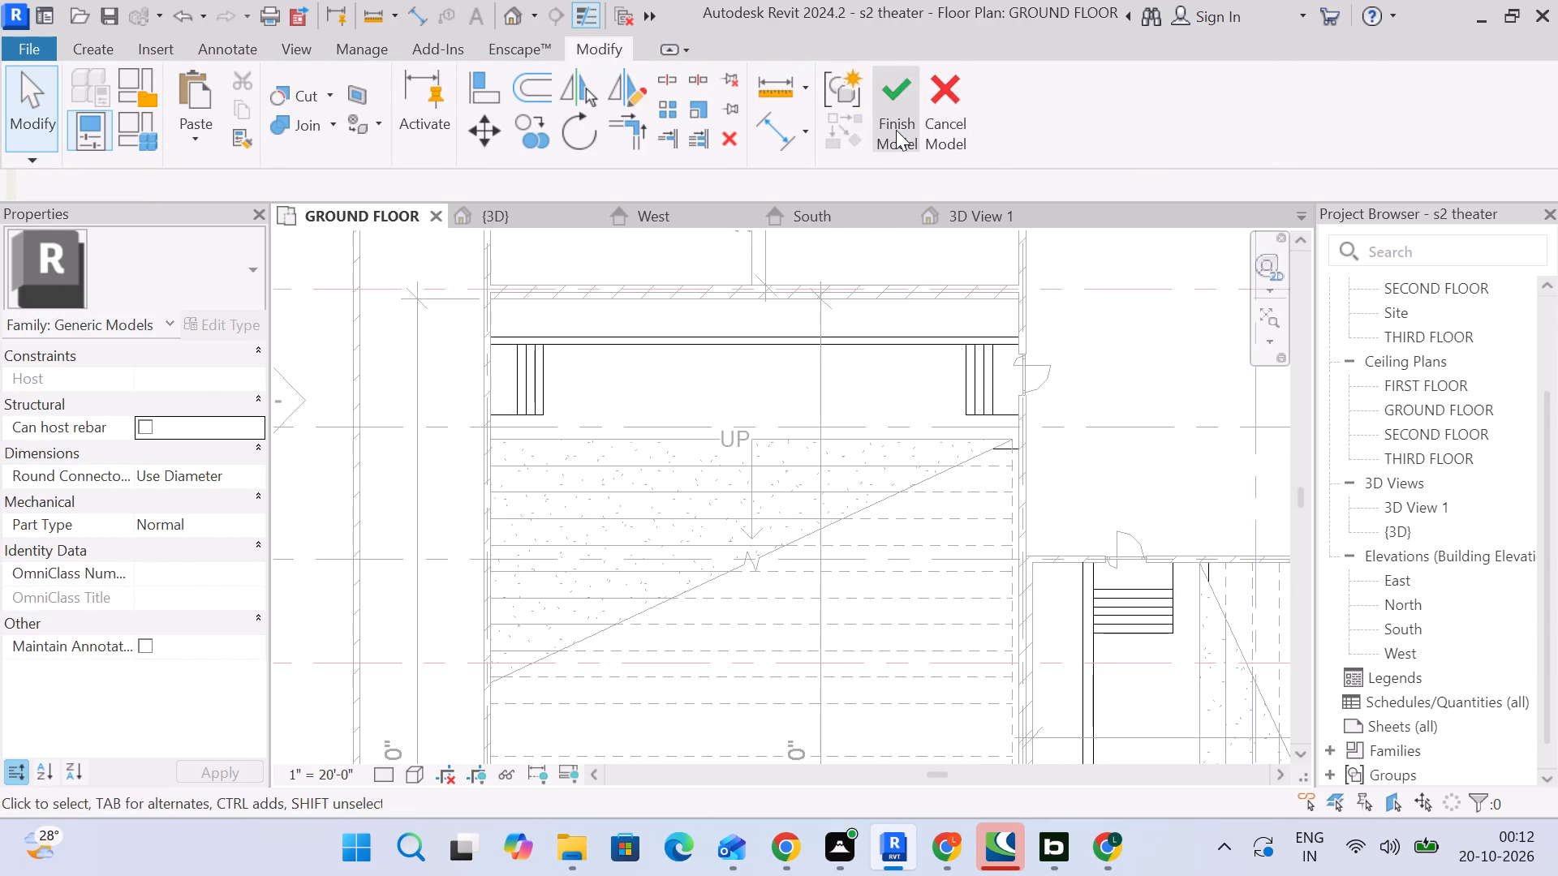
pyautogui.click(896, 130)
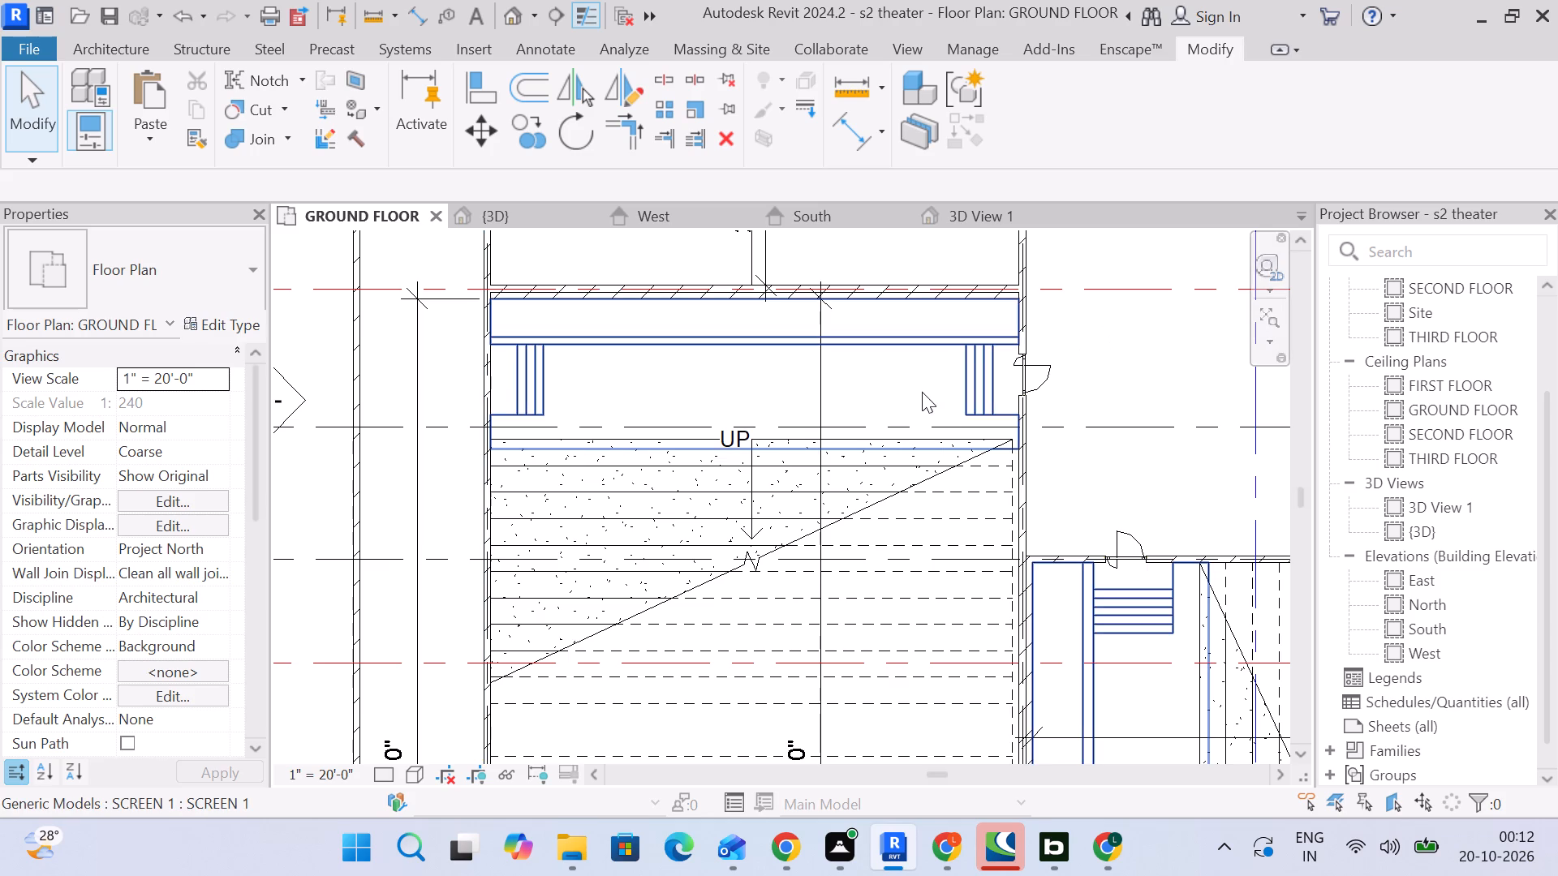
# Reset the temporary hide/isolate in the {3D} view to bring back the hidden elements.
pyautogui.click(922, 392)
pyautogui.scroll(-4, 928, 406)
pyautogui.moveTo(921, 414); pyautogui.dragTo(763, 309, button='middle')
pyautogui.scroll(-3, 761, 299)
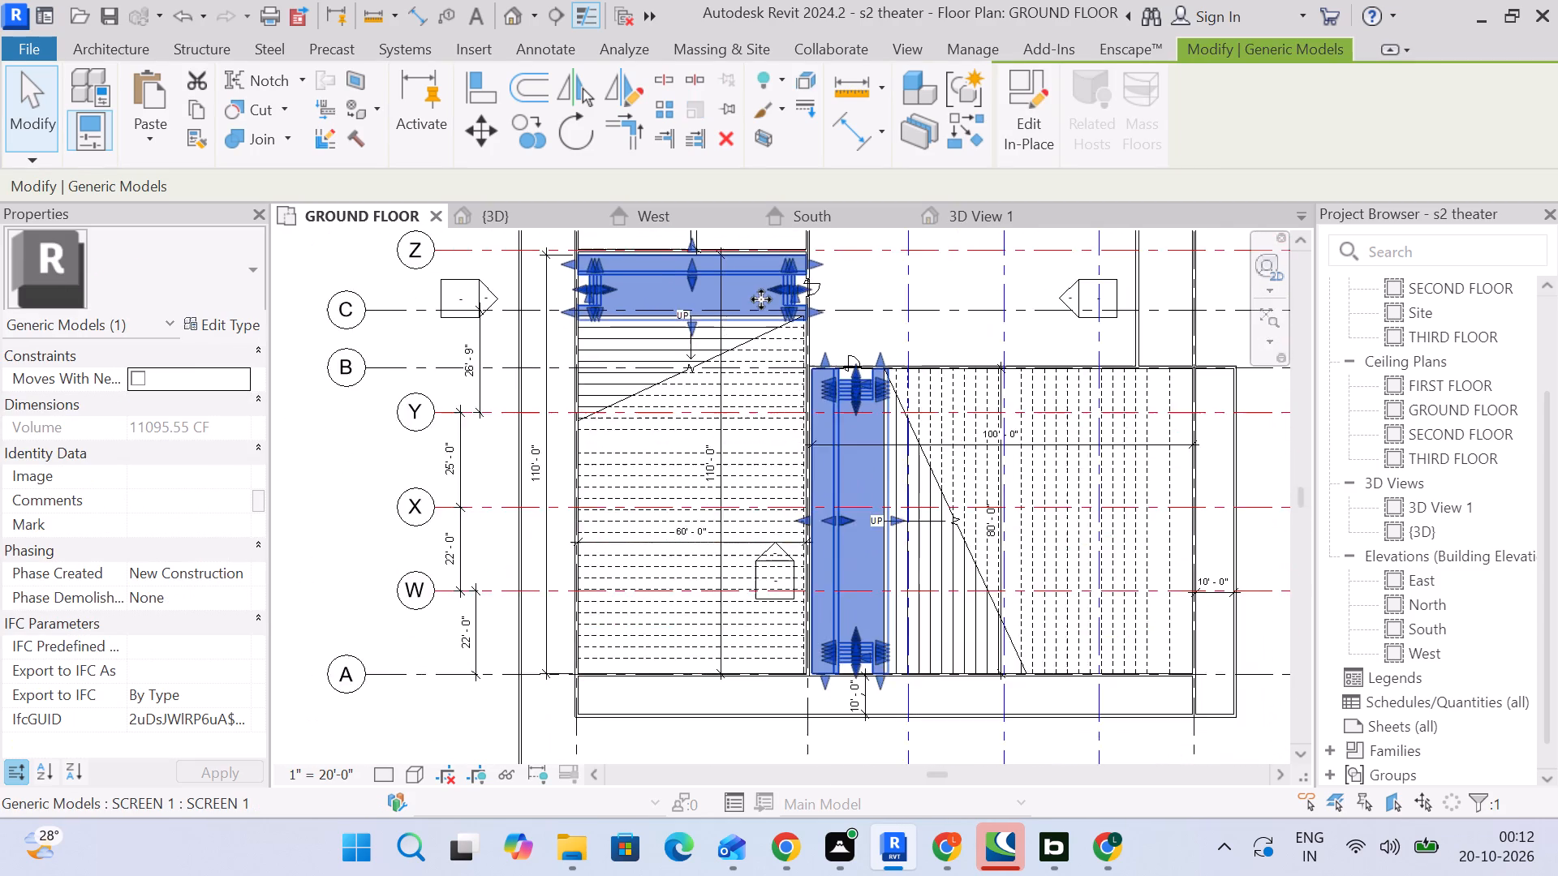
pyautogui.click(497, 224)
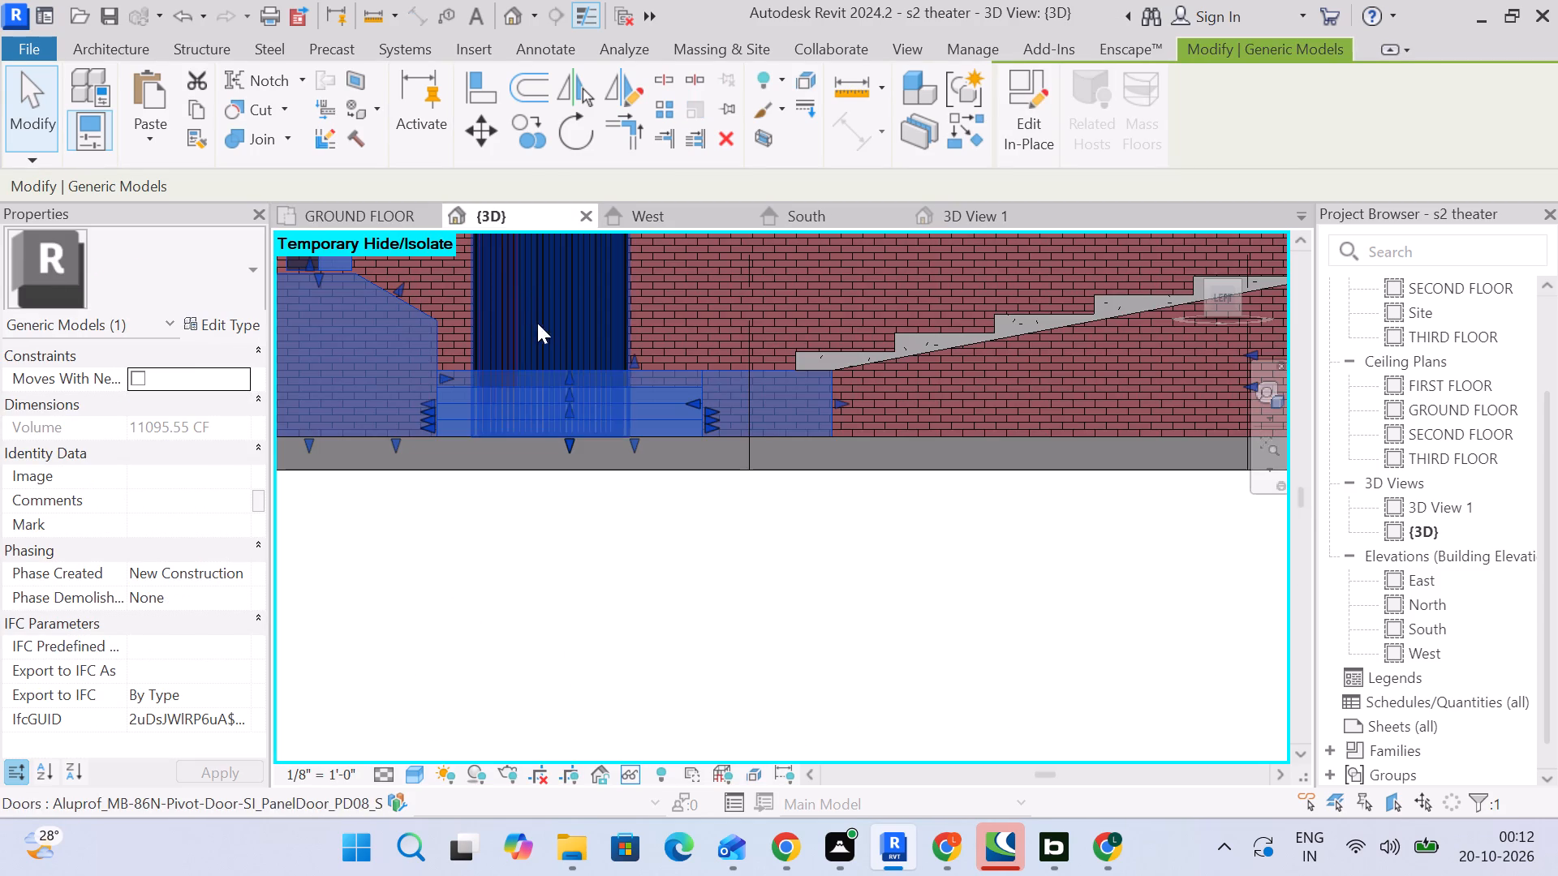
pyautogui.click(641, 562)
pyautogui.scroll(-4, 699, 468)
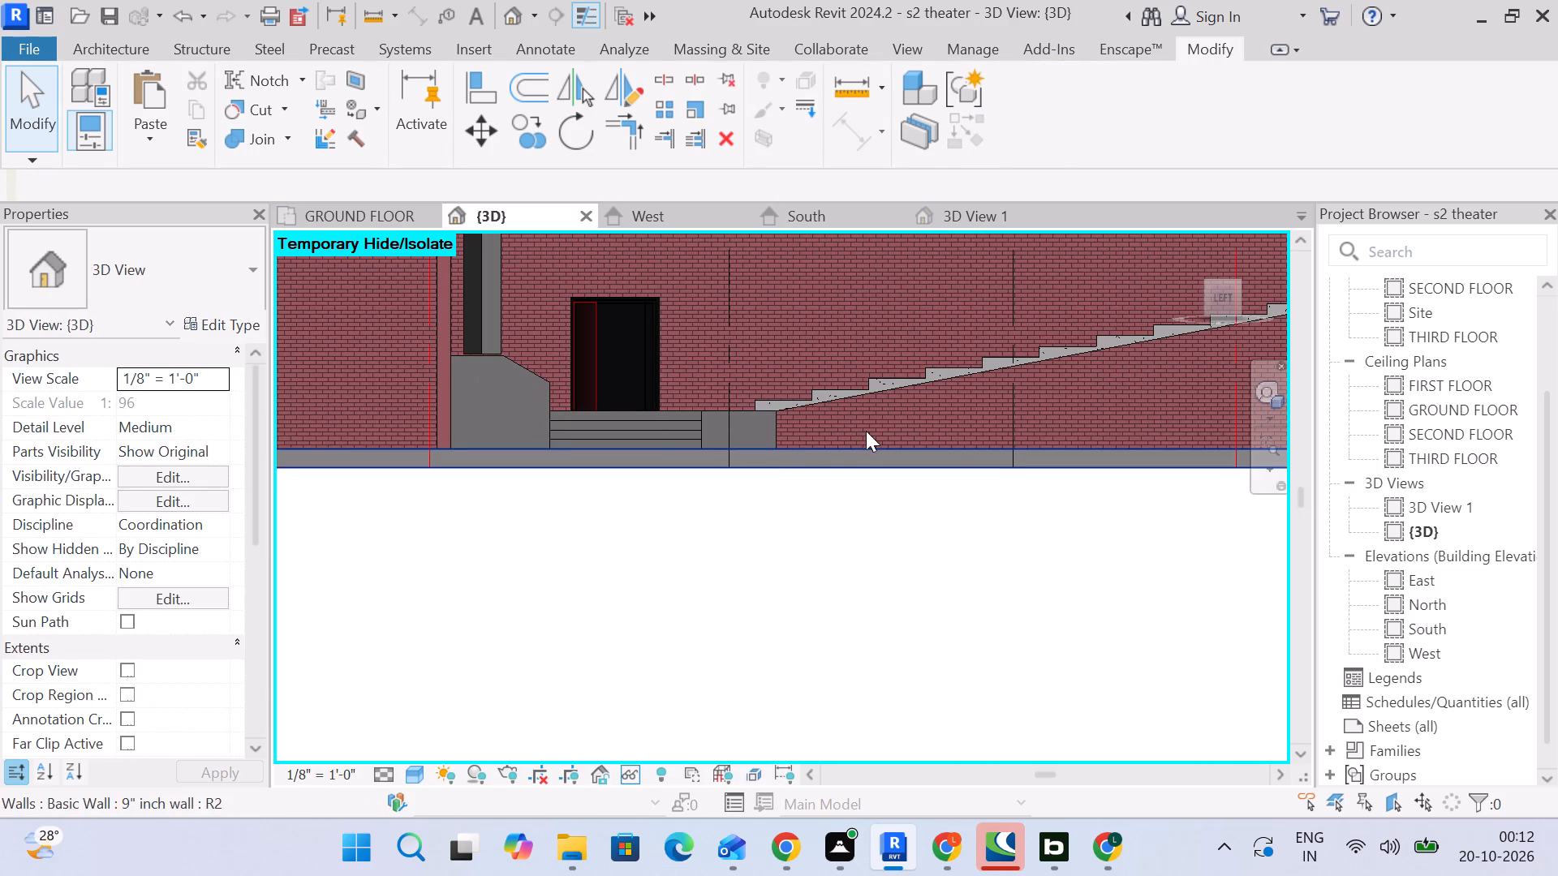
pyautogui.click(632, 777)
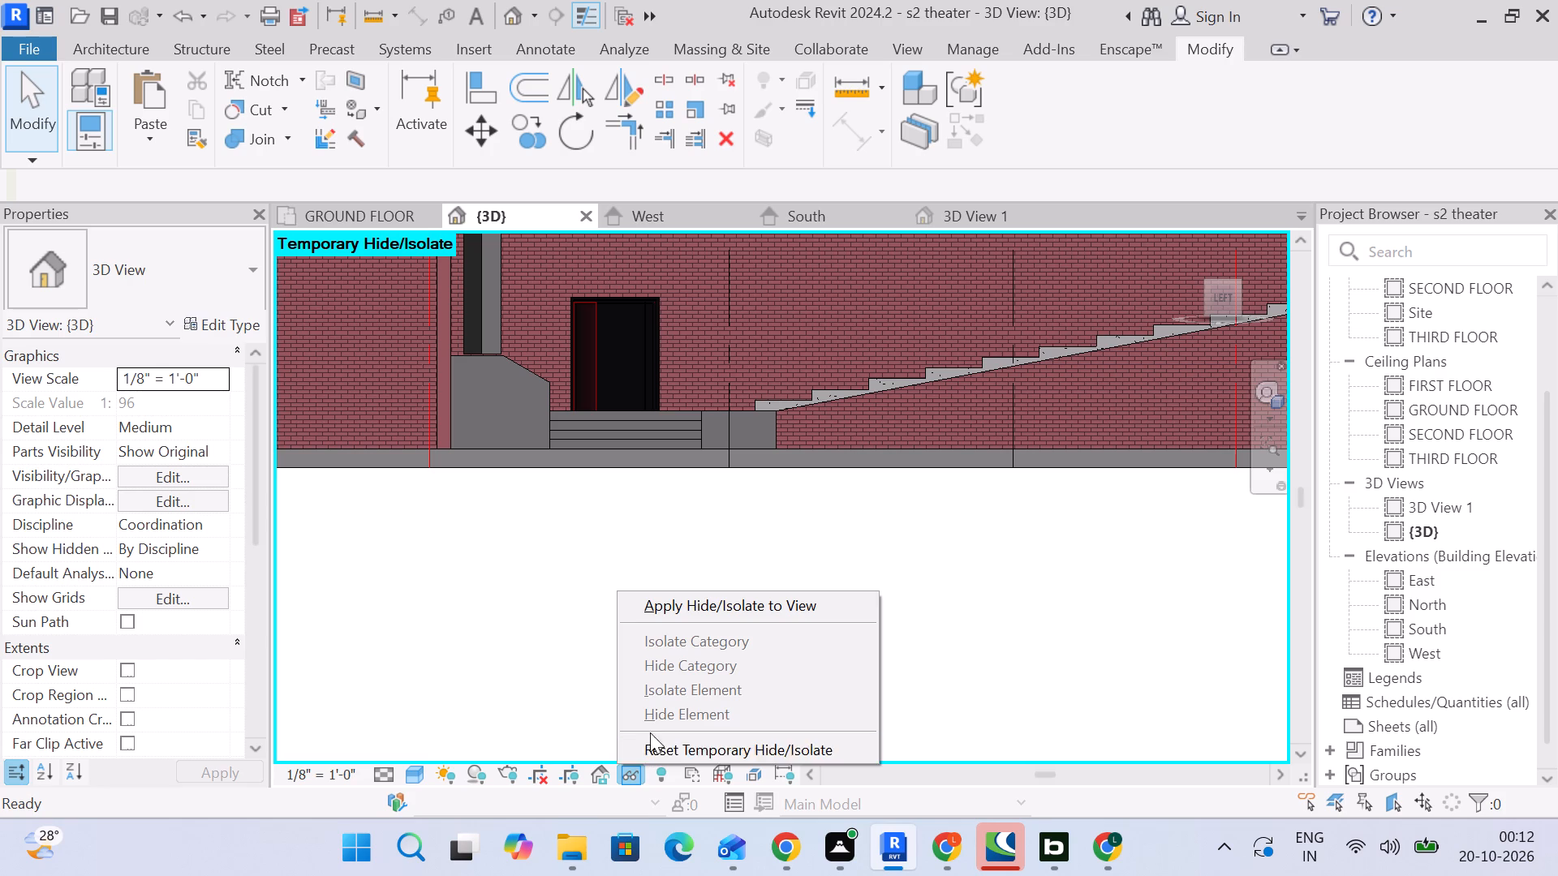
pyautogui.click(658, 749)
# Examine both auditoriums from above in 3D, checking the screen platforms, their notch steps and the stepped seating.
pyautogui.click(764, 616)
pyautogui.scroll(-3, 867, 518)
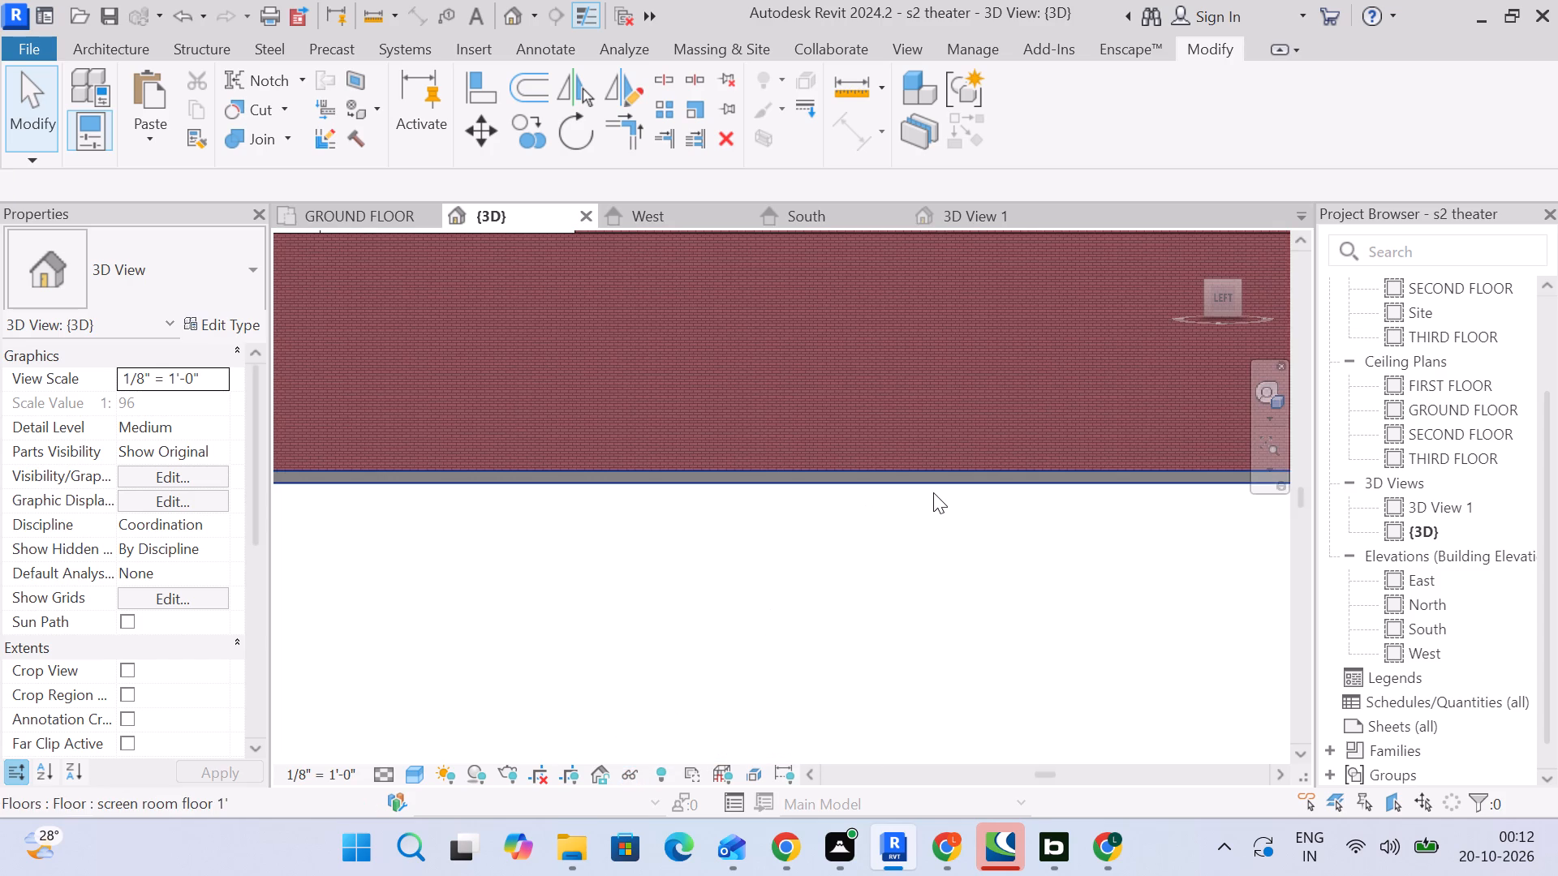
pyautogui.moveTo(934, 492); pyautogui.dragTo(795, 653, button='middle')
pyautogui.scroll(-4, 793, 590)
pyautogui.moveTo(793, 590); pyautogui.dragTo(714, 499, button='middle')
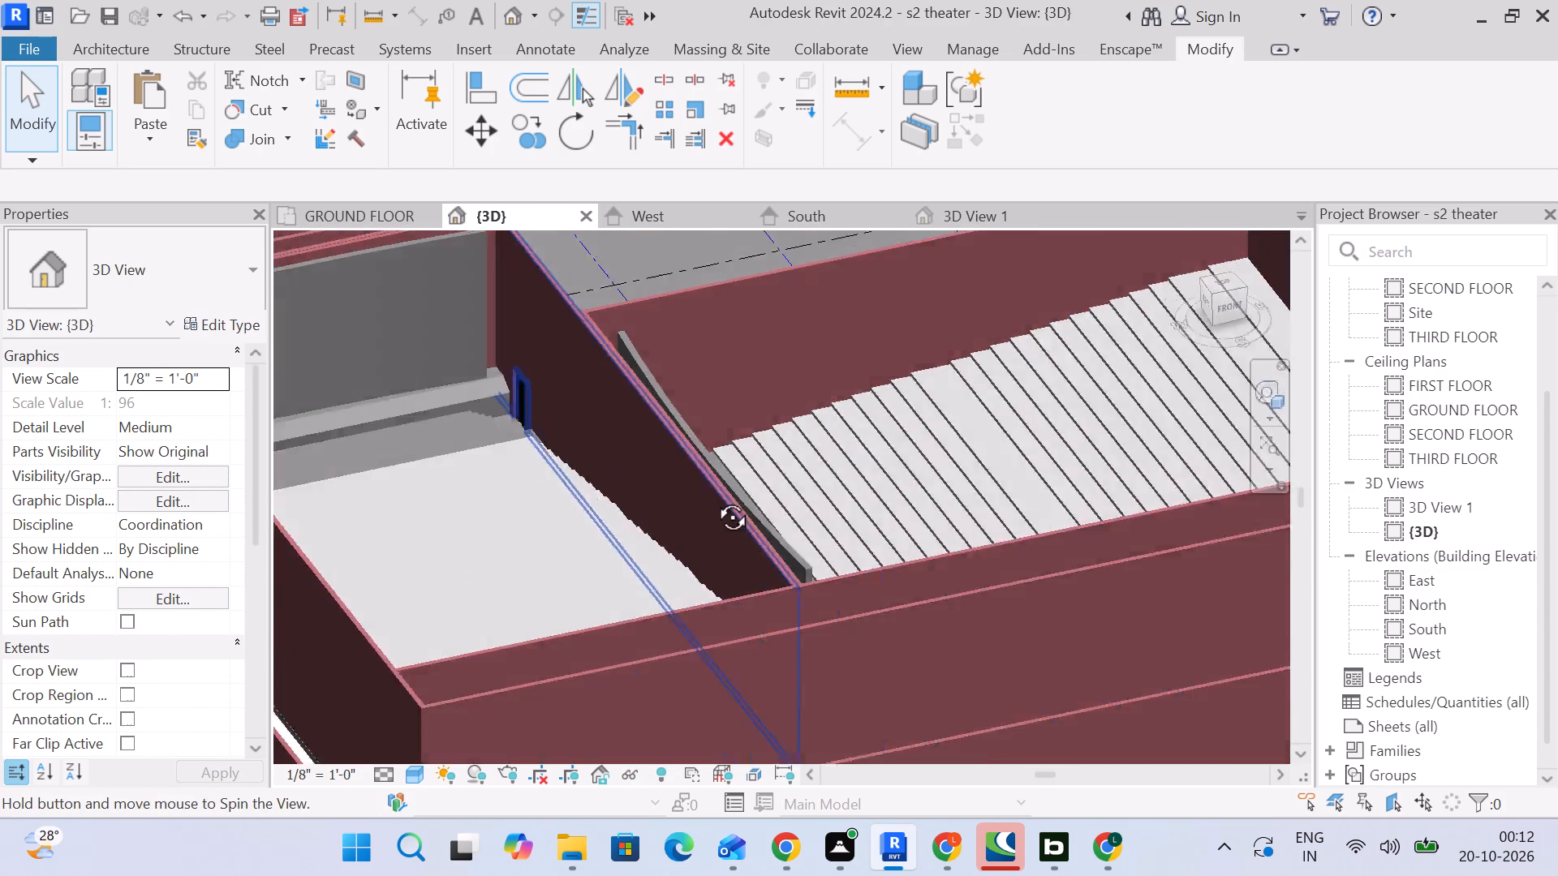
pyautogui.moveTo(714, 499); pyautogui.dragTo(687, 543, button='middle')
pyautogui.scroll(-3, 691, 528)
pyautogui.moveTo(691, 528); pyautogui.dragTo(830, 409, button='middle')
pyautogui.scroll(5, 586, 334)
pyautogui.moveTo(588, 337); pyautogui.dragTo(546, 514, button='middle')
pyautogui.scroll(-3, 588, 483)
pyautogui.moveTo(634, 491); pyautogui.dragTo(596, 432, button='middle')
pyautogui.scroll(-3, 615, 404)
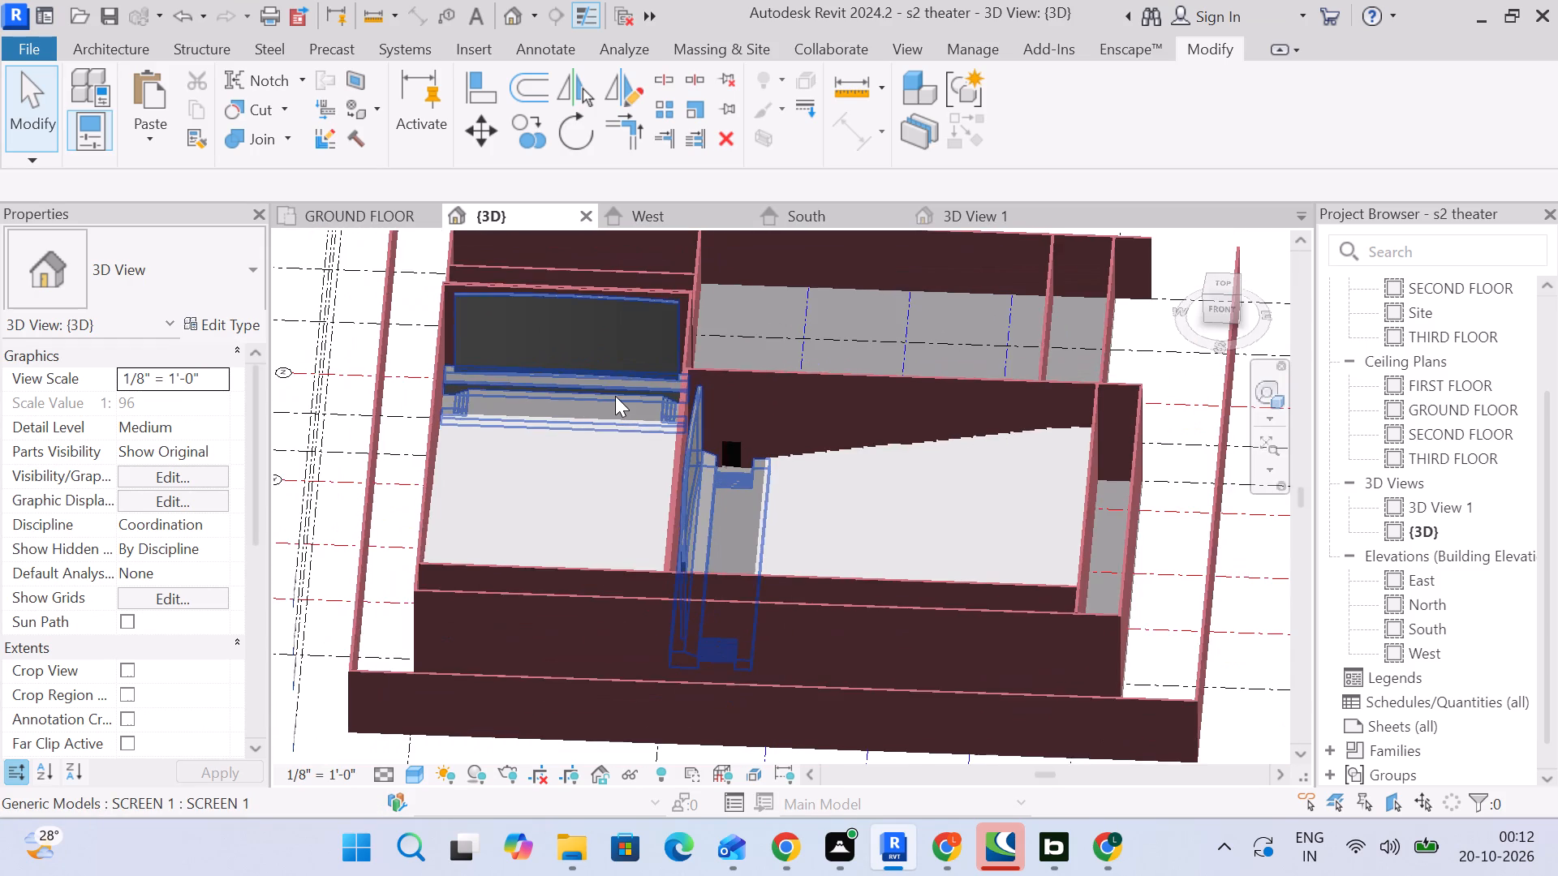
pyautogui.scroll(2, 605, 432)
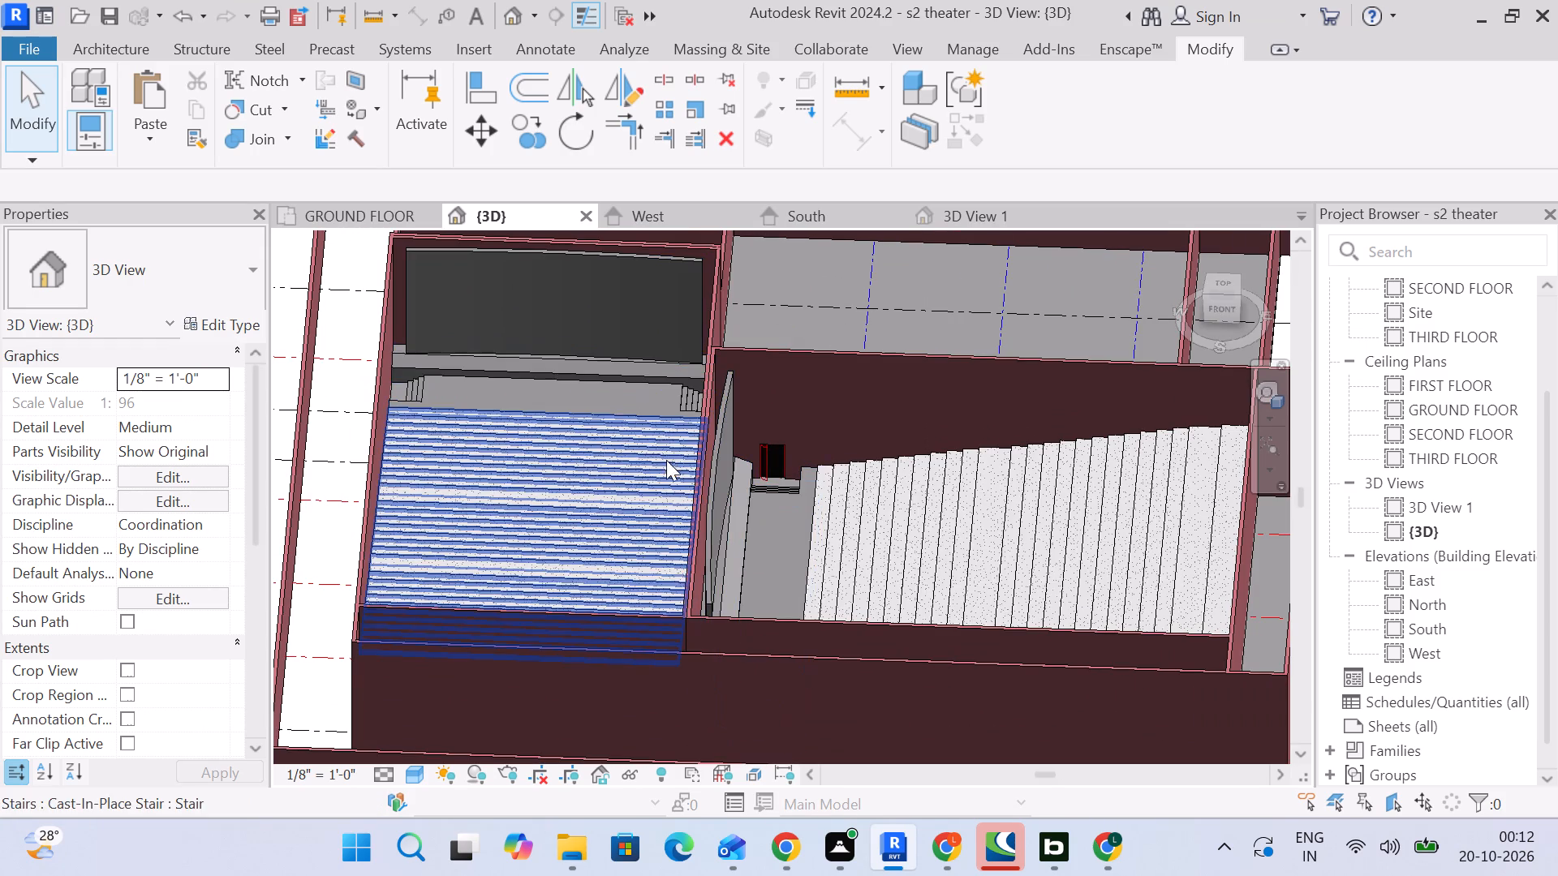
pyautogui.moveTo(666, 460); pyautogui.dragTo(623, 451, button='middle')
pyautogui.scroll(-2, 624, 449)
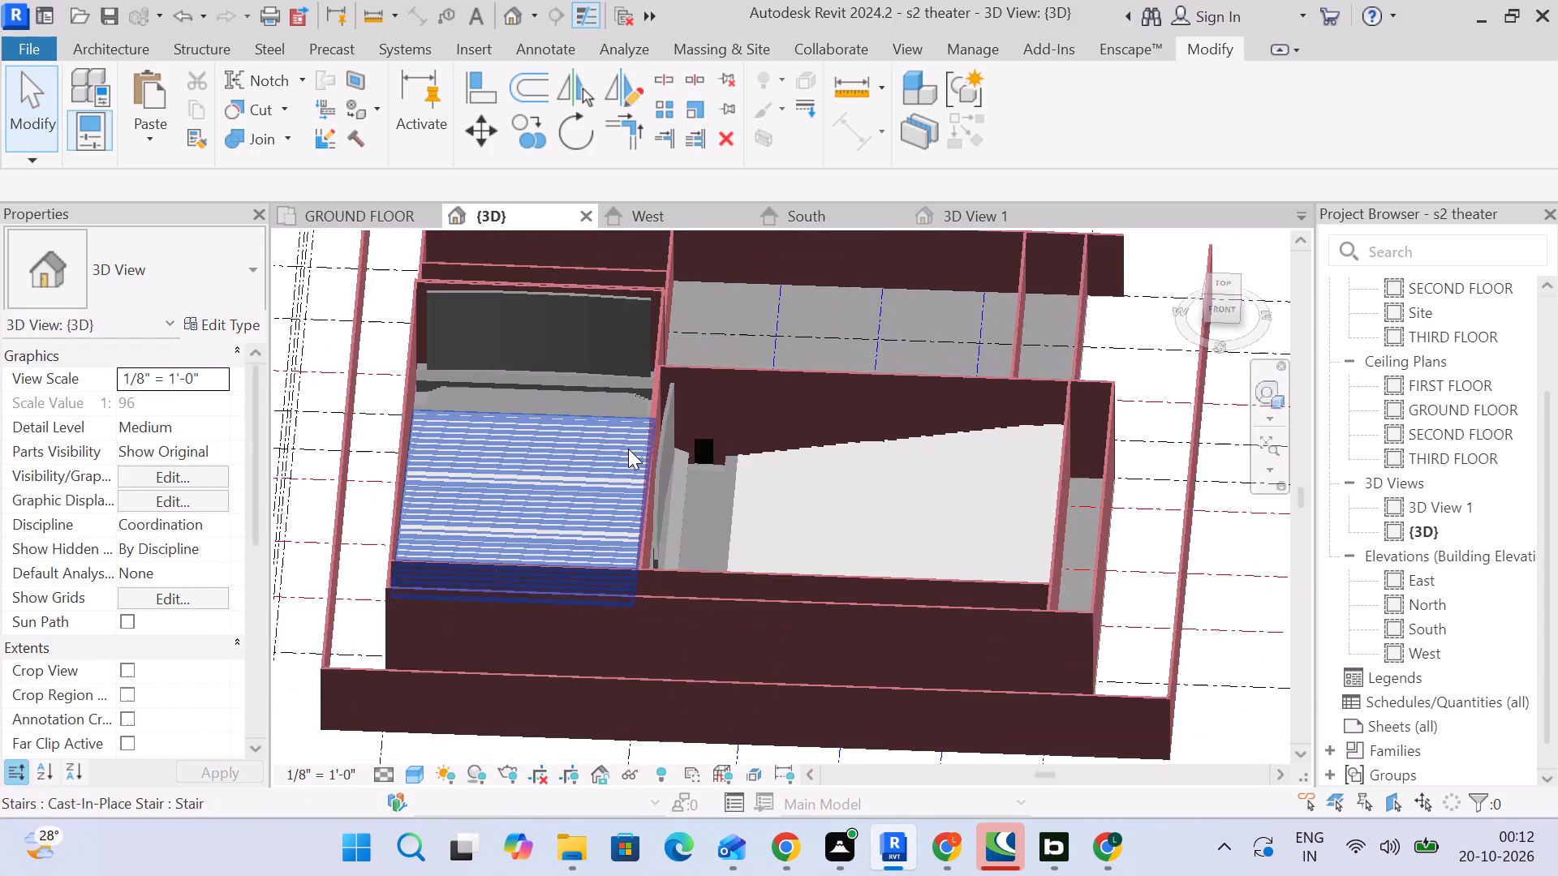
pyautogui.moveTo(606, 468); pyautogui.dragTo(491, 513, button='middle')
pyautogui.scroll(5, 584, 526)
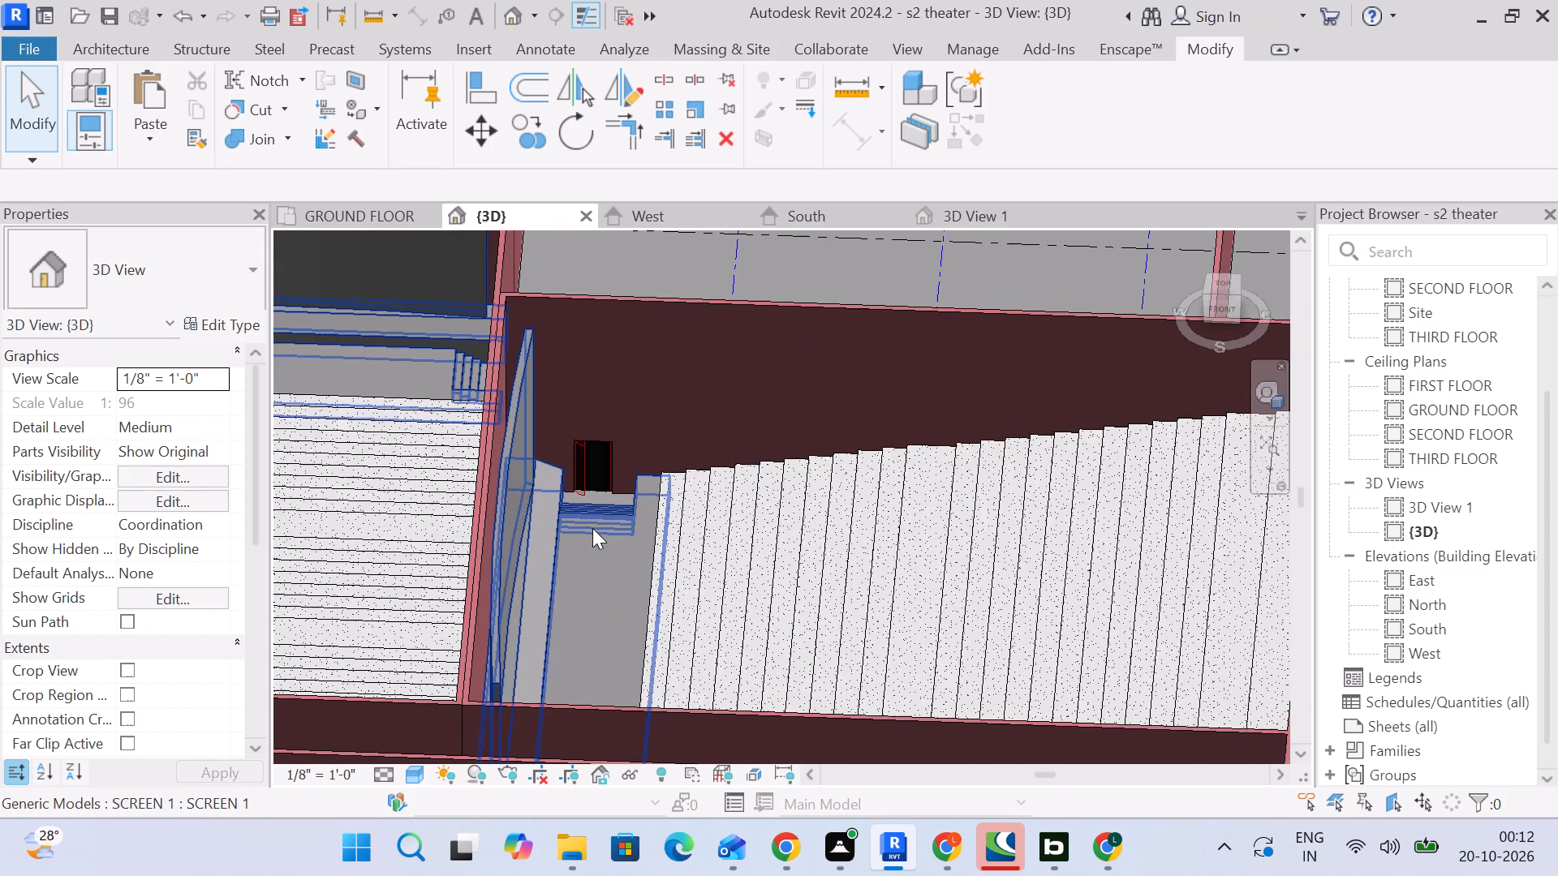
pyautogui.scroll(4, 713, 502)
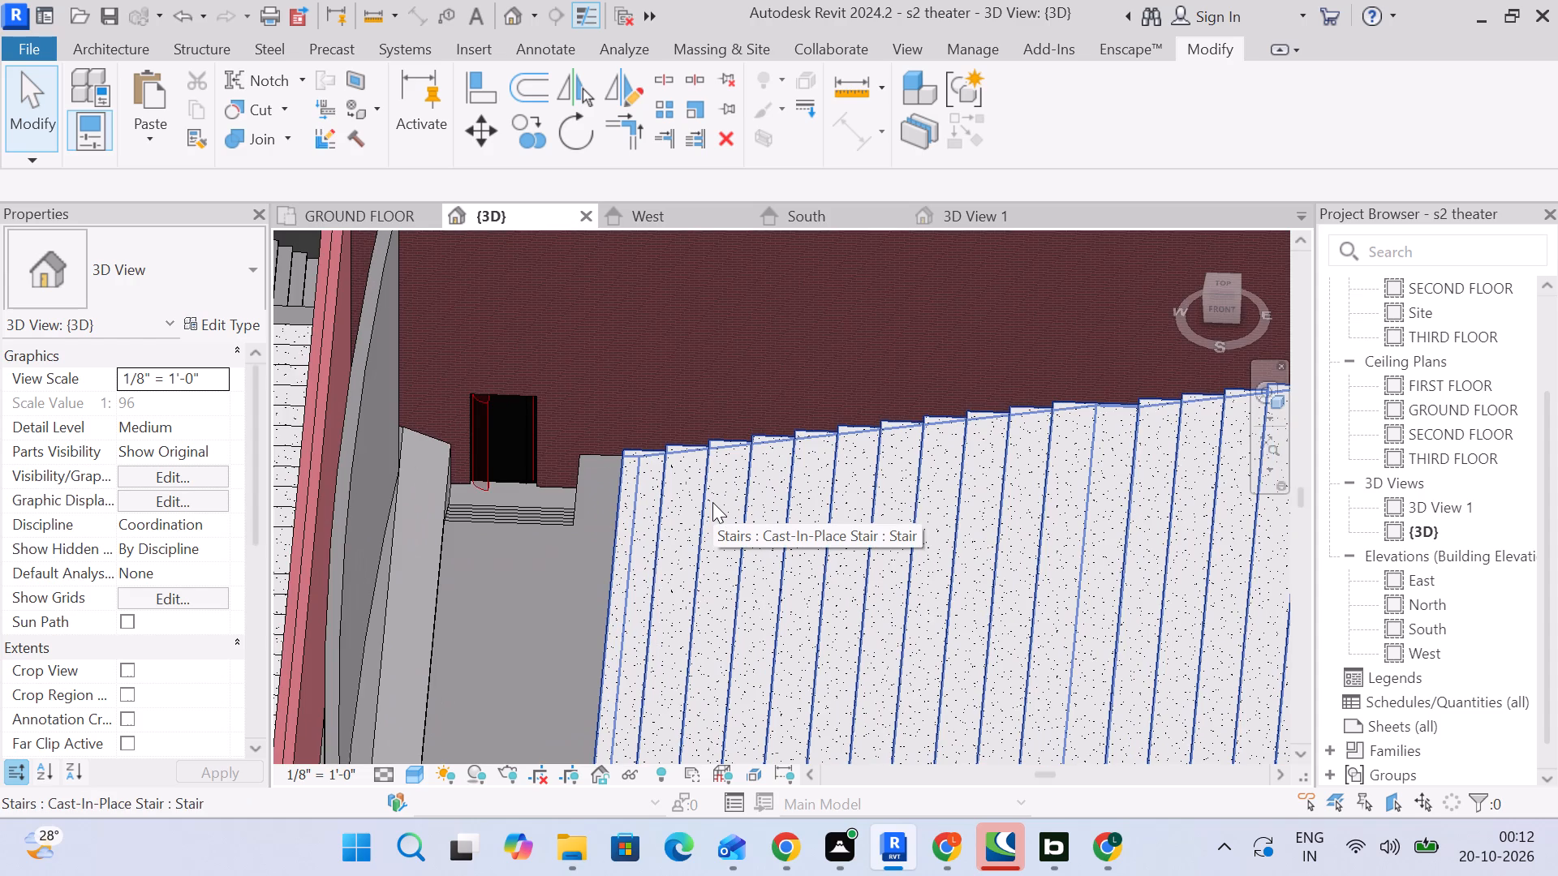
pyautogui.scroll(-4, 712, 500)
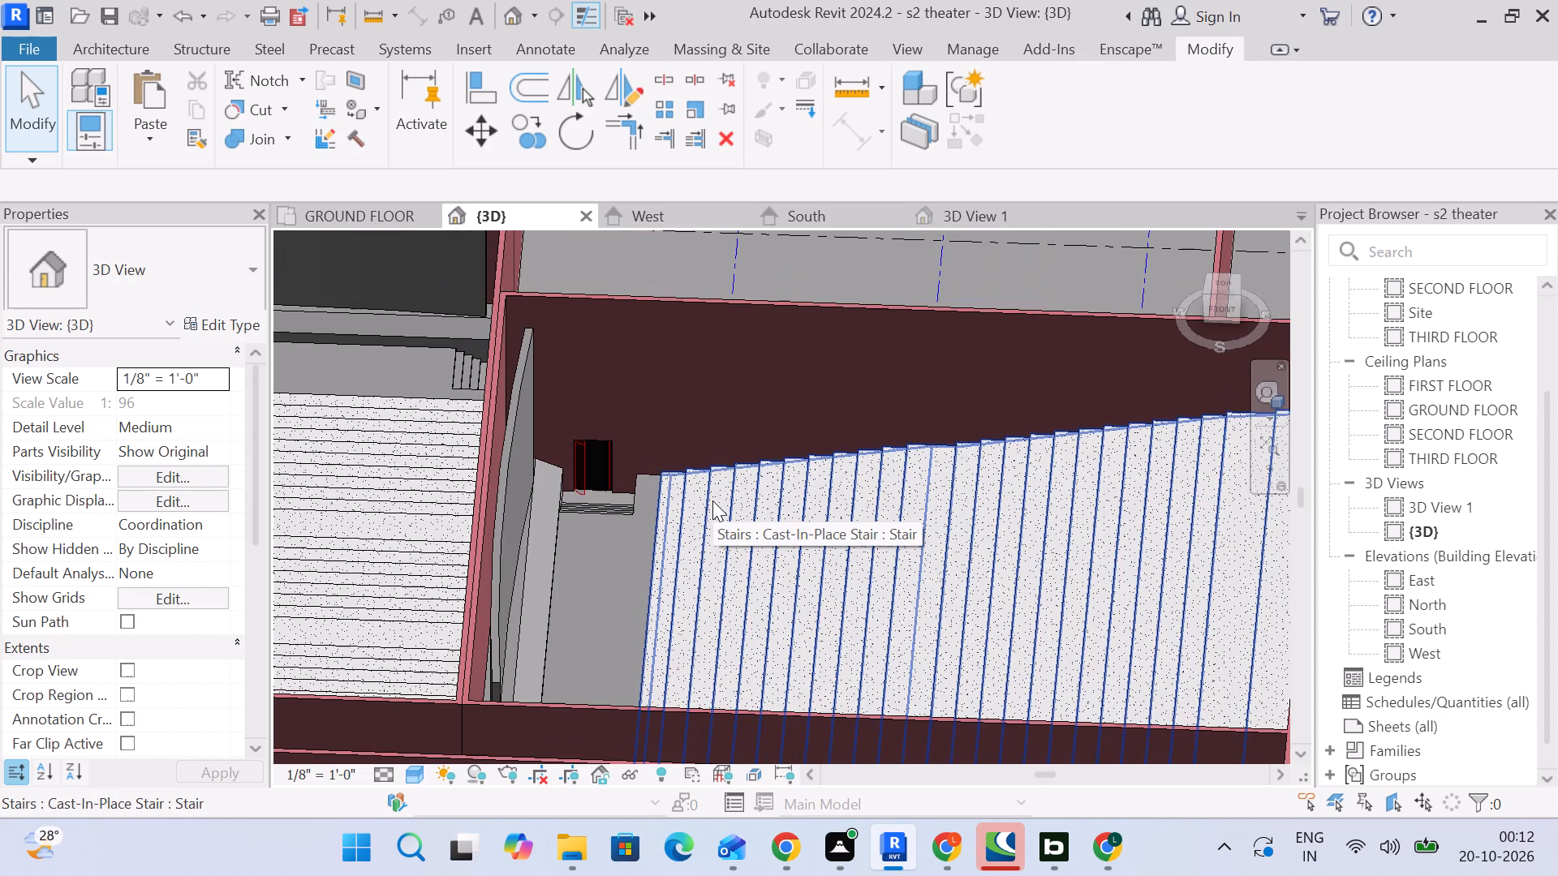
pyautogui.scroll(-6, 712, 500)
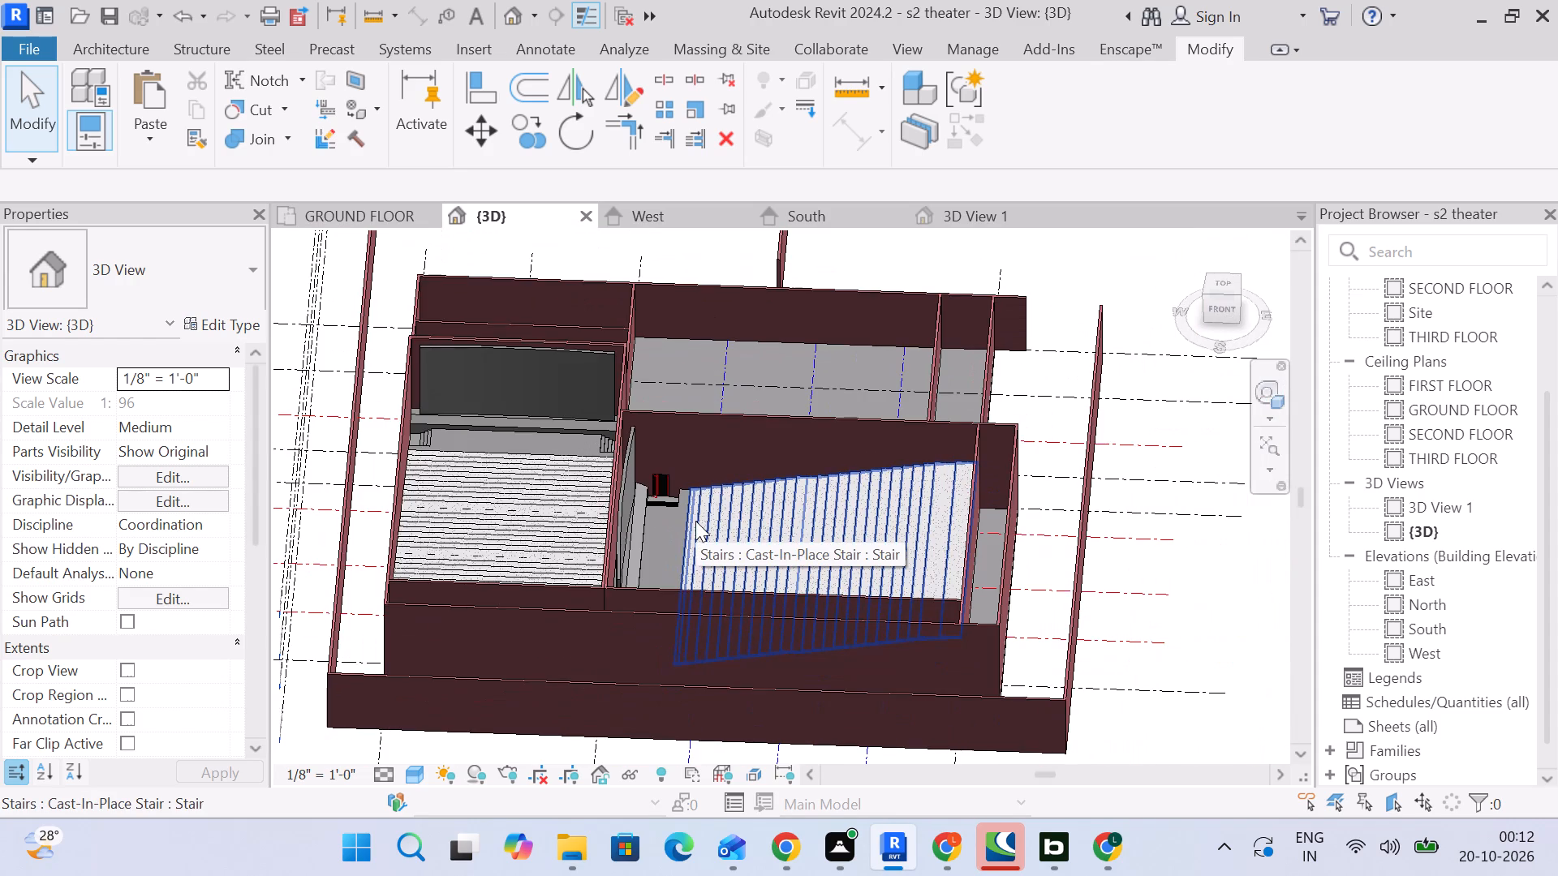
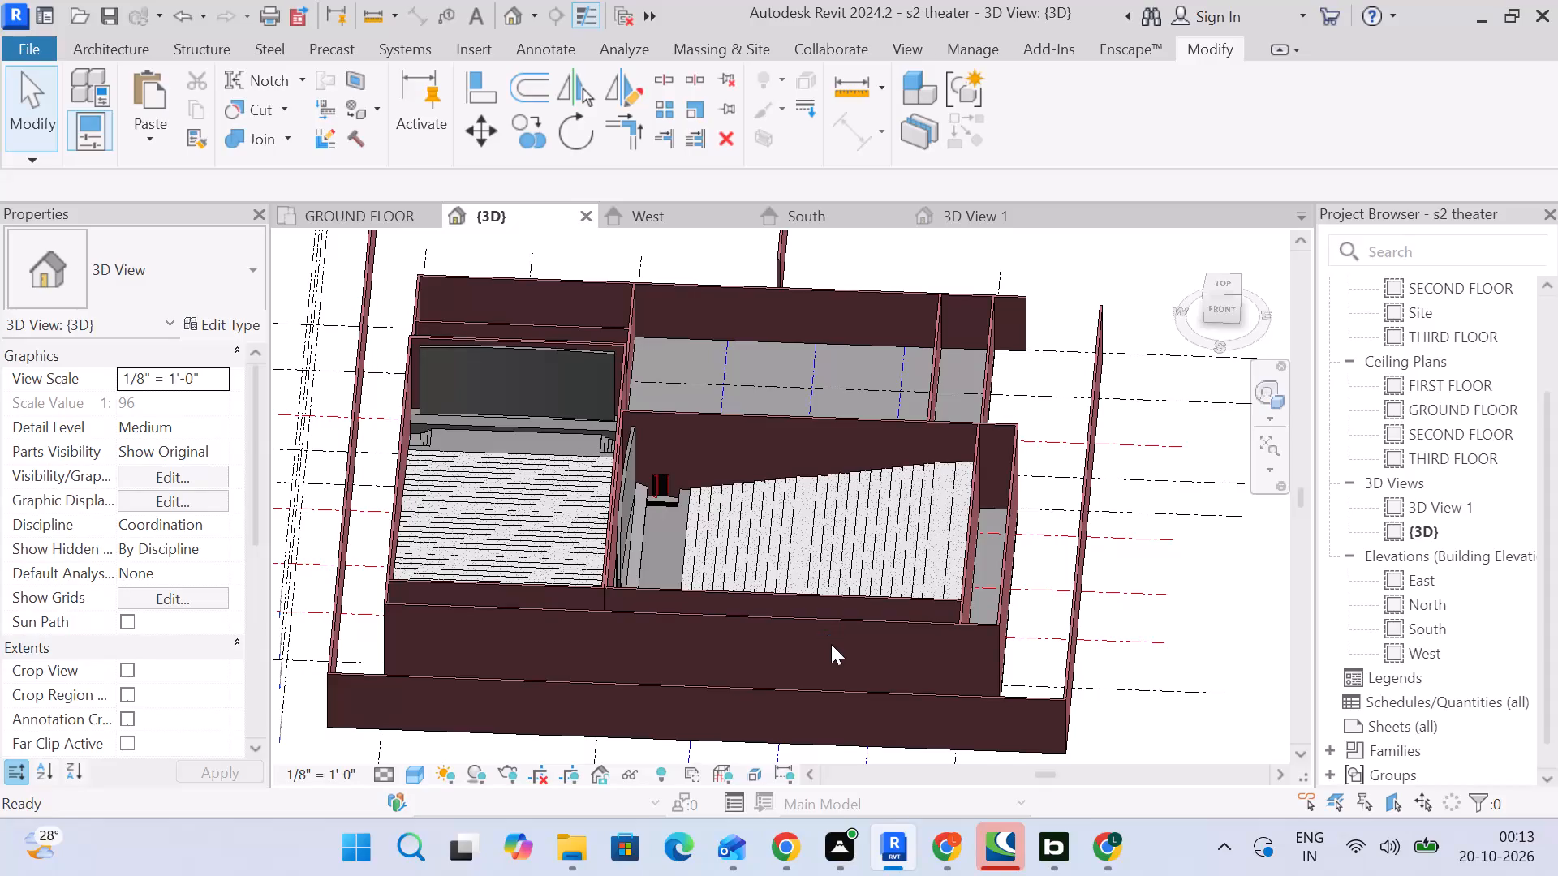
# Return to the GROUND FLOOR plan and examine the overall theater layout with both auditoriums and the full grid.
pyautogui.keyDown('shift'); pyautogui.moveTo(828, 575); pyautogui.dragTo(845, 595, button='middle'); pyautogui.keyUp('shift')
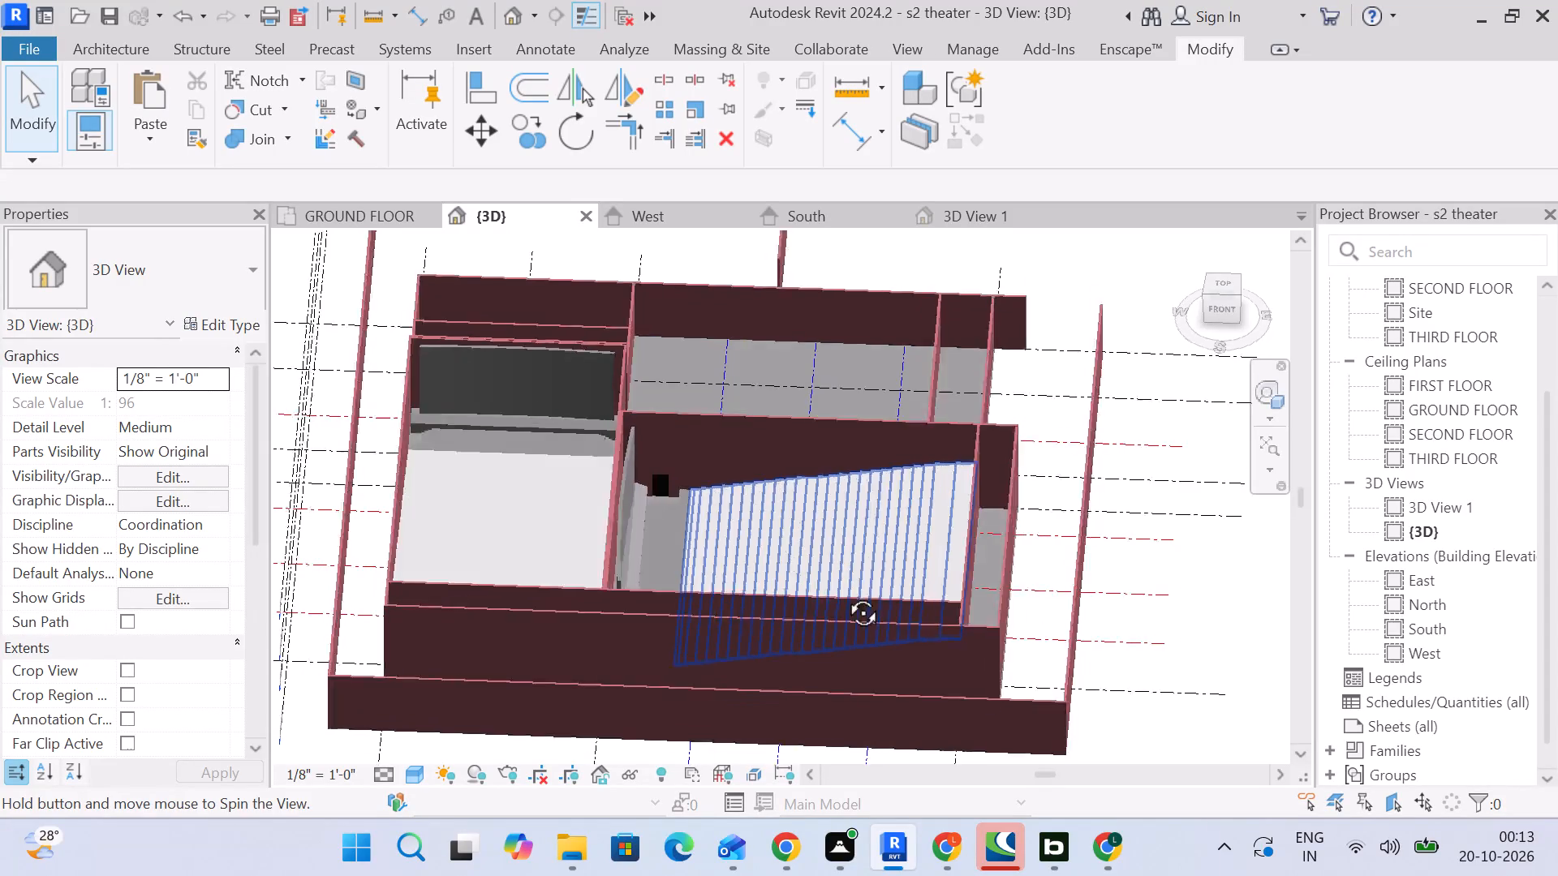
pyautogui.keyDown('shift'); pyautogui.moveTo(845, 595); pyautogui.dragTo(906, 626, button='middle'); pyautogui.keyUp('shift')
pyautogui.click(374, 217)
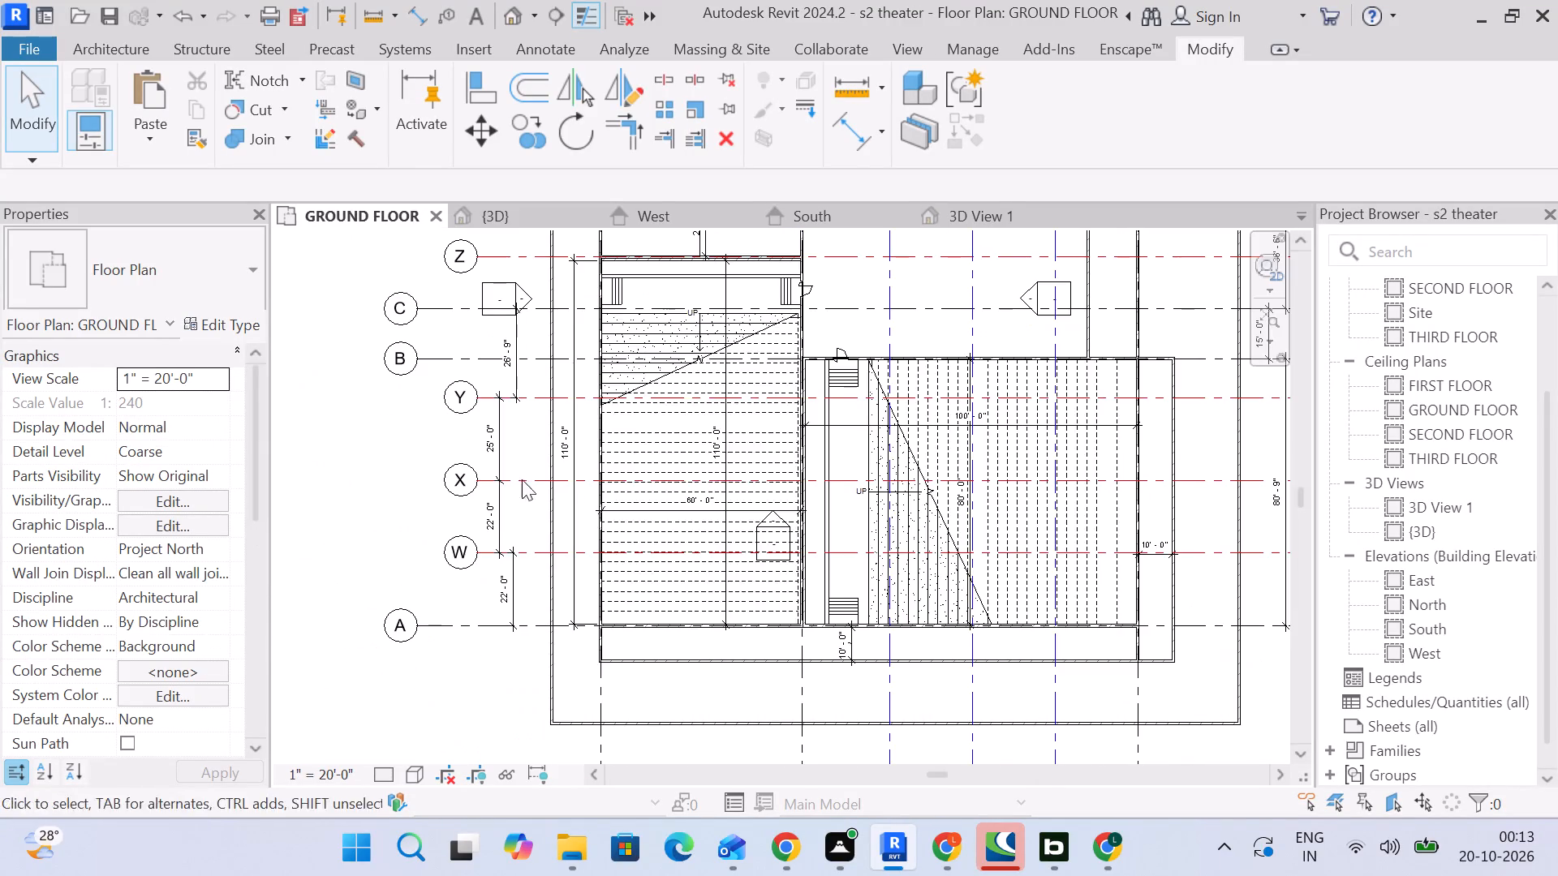
pyautogui.scroll(-3, 671, 462)
pyautogui.moveTo(711, 484); pyautogui.dragTo(647, 581, button='middle')
pyautogui.scroll(-2, 649, 568)
pyautogui.moveTo(704, 578); pyautogui.dragTo(693, 530, button='middle')
pyautogui.scroll(-1, 693, 530)
pyautogui.moveTo(693, 530); pyautogui.dragTo(693, 535, button='middle')
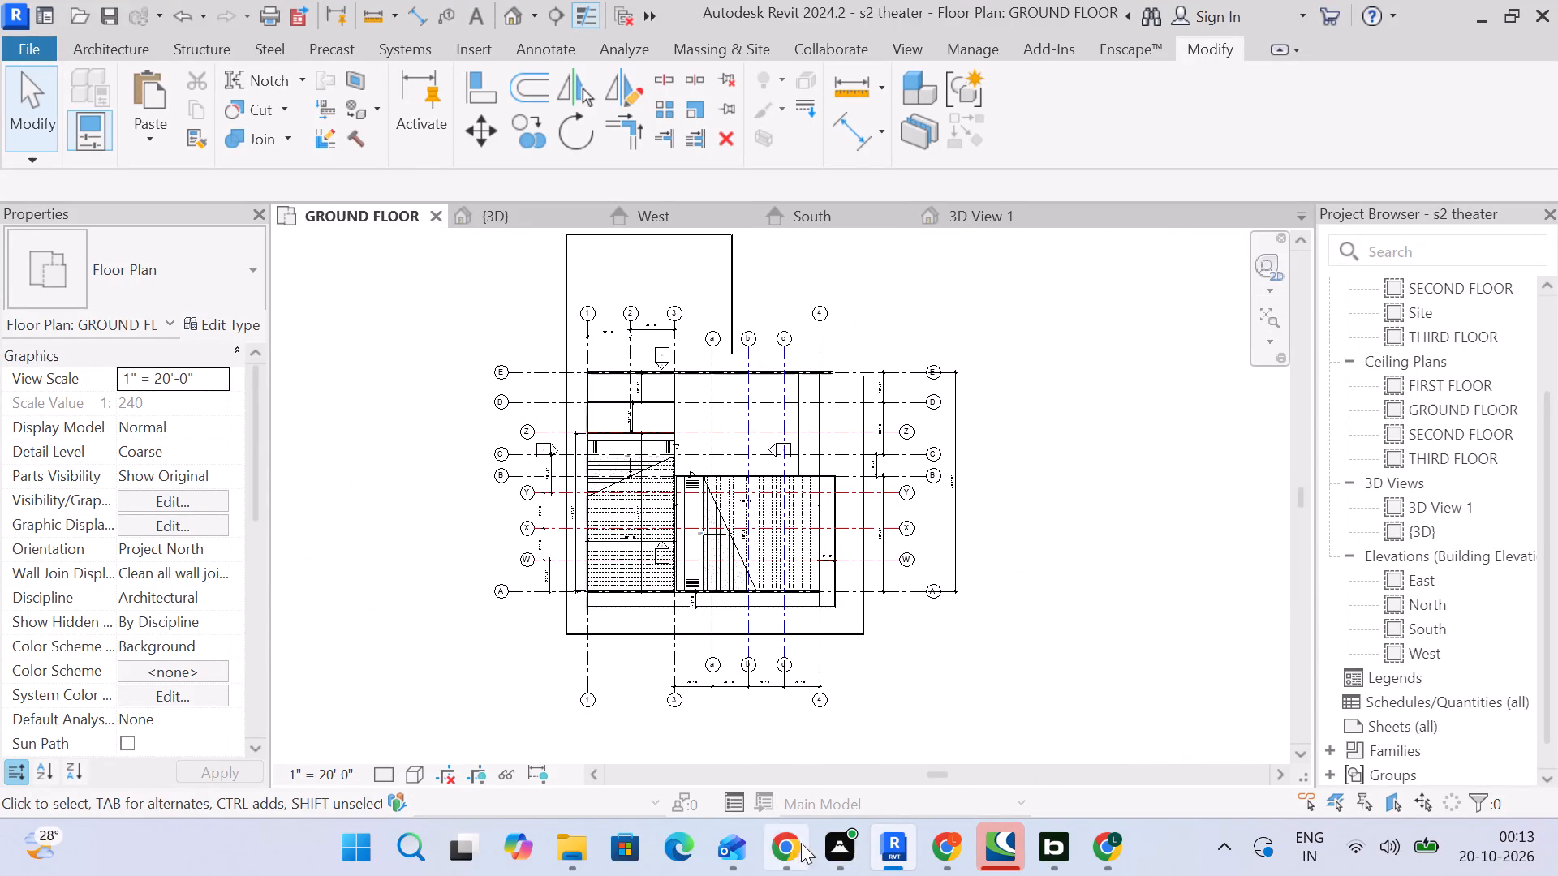